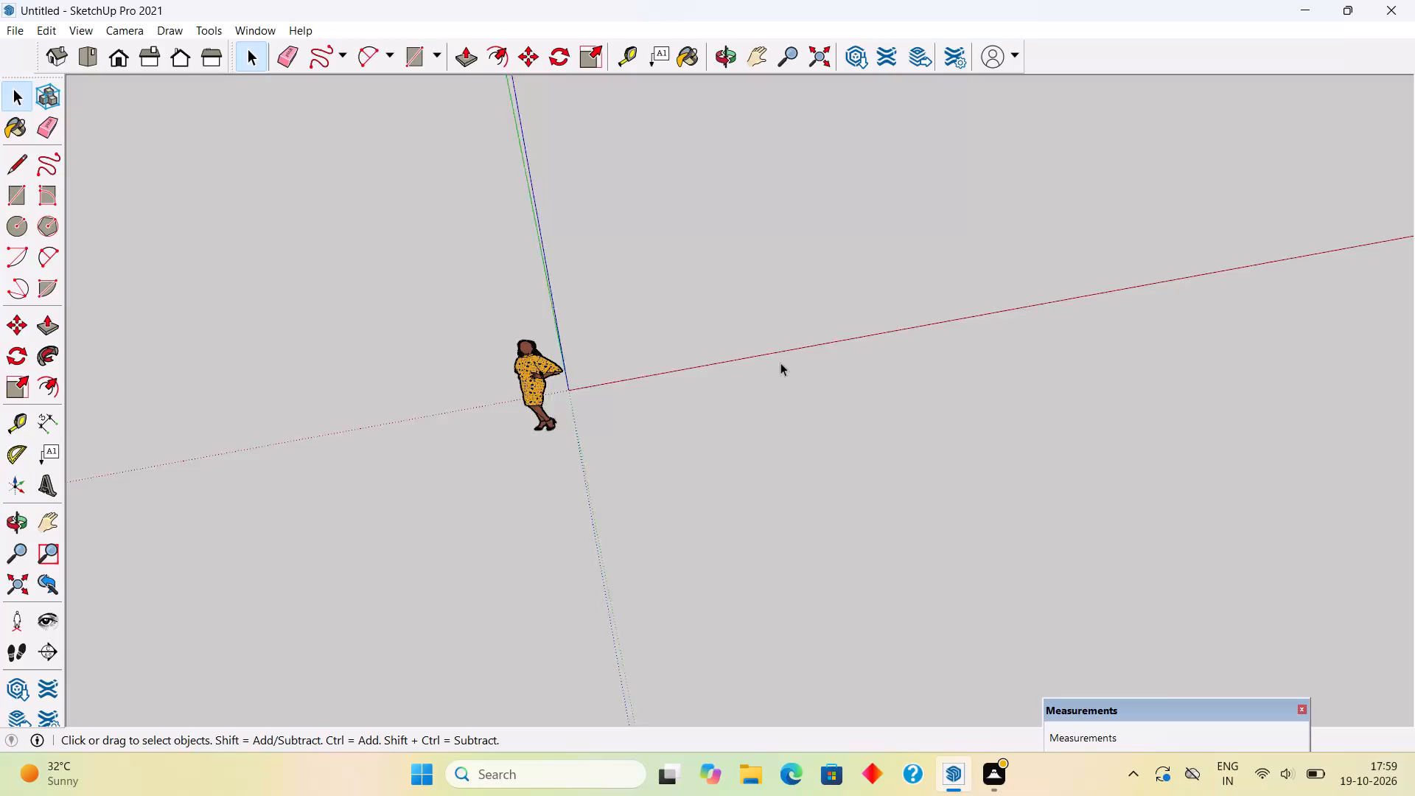
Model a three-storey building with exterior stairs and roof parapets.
Draw a rectangle about 20' 9" by 16' 9" on the ground plane beside the red axis, near the scale figure.
{"action": "scroll", "coordinate": [780, 363], "scroll_direction": "down", "scroll_amount": 5}
{"action": "scroll", "coordinate": [859, 122], "scroll_direction": "up", "scroll_amount": 11}
{"action": "middle_click_drag", "start_coordinate": [957, 241], "coordinate": [960, 279]}
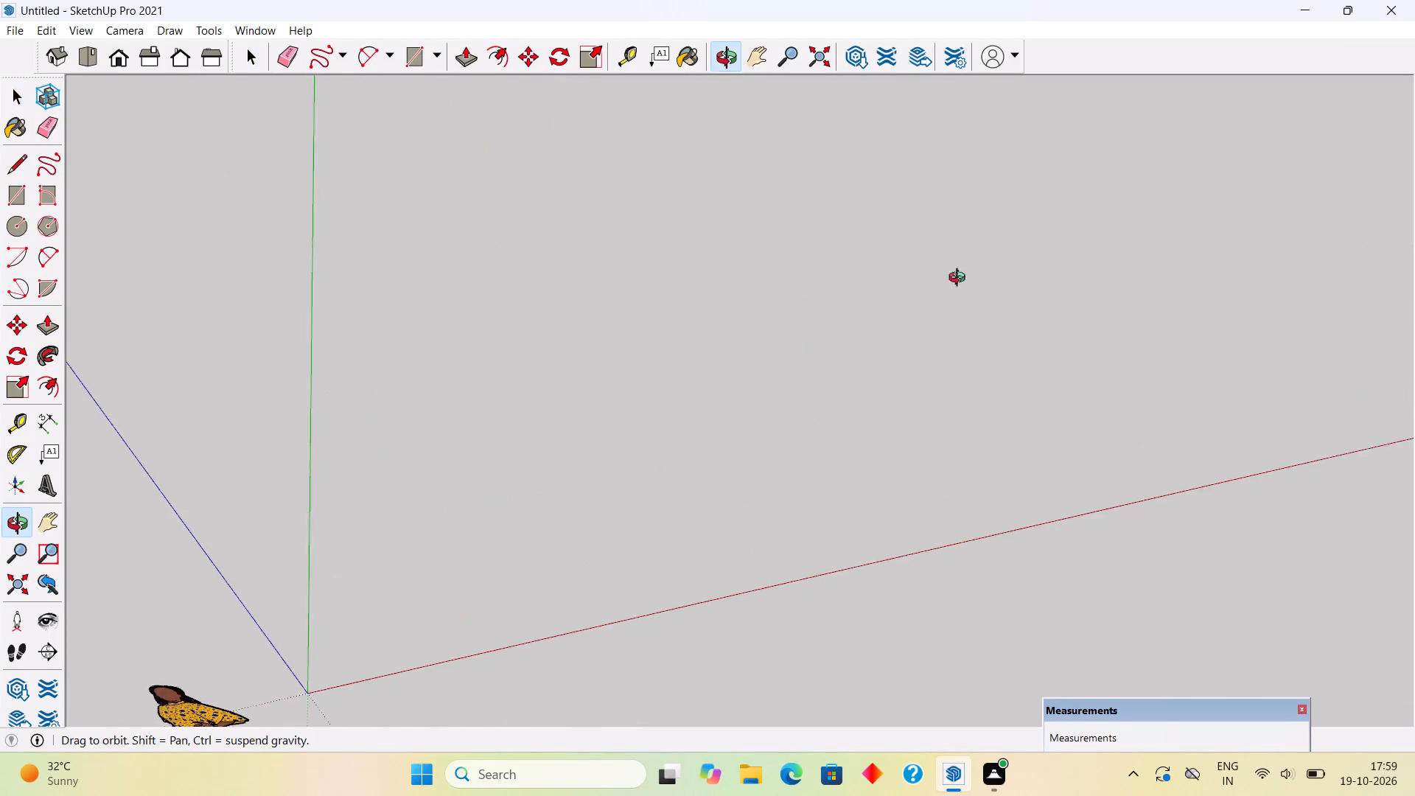
{"action": "middle_click_drag", "start_coordinate": [960, 279], "coordinate": [831, 160]}
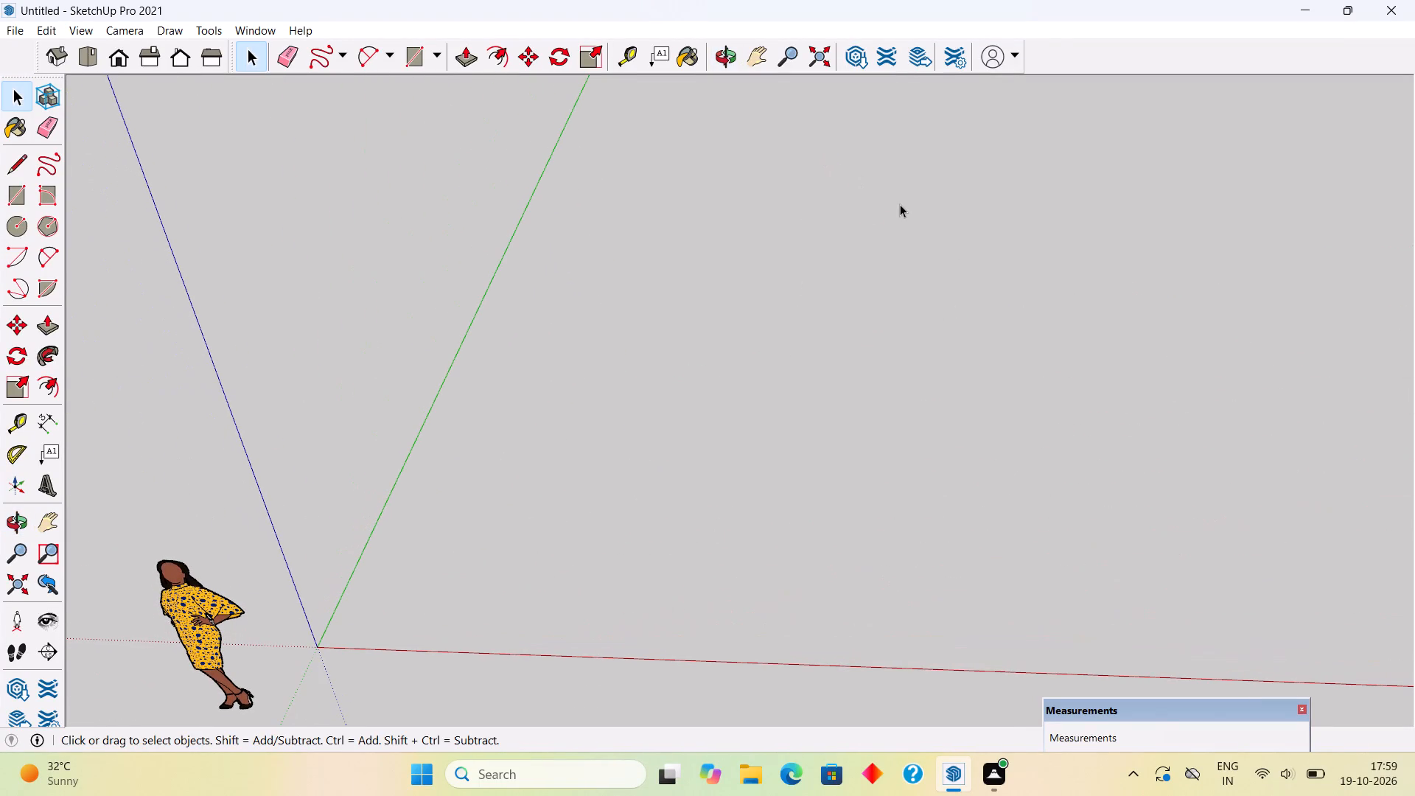
{"action": "key", "text": "r"}
{"action": "left_click", "coordinate": [602, 319]}
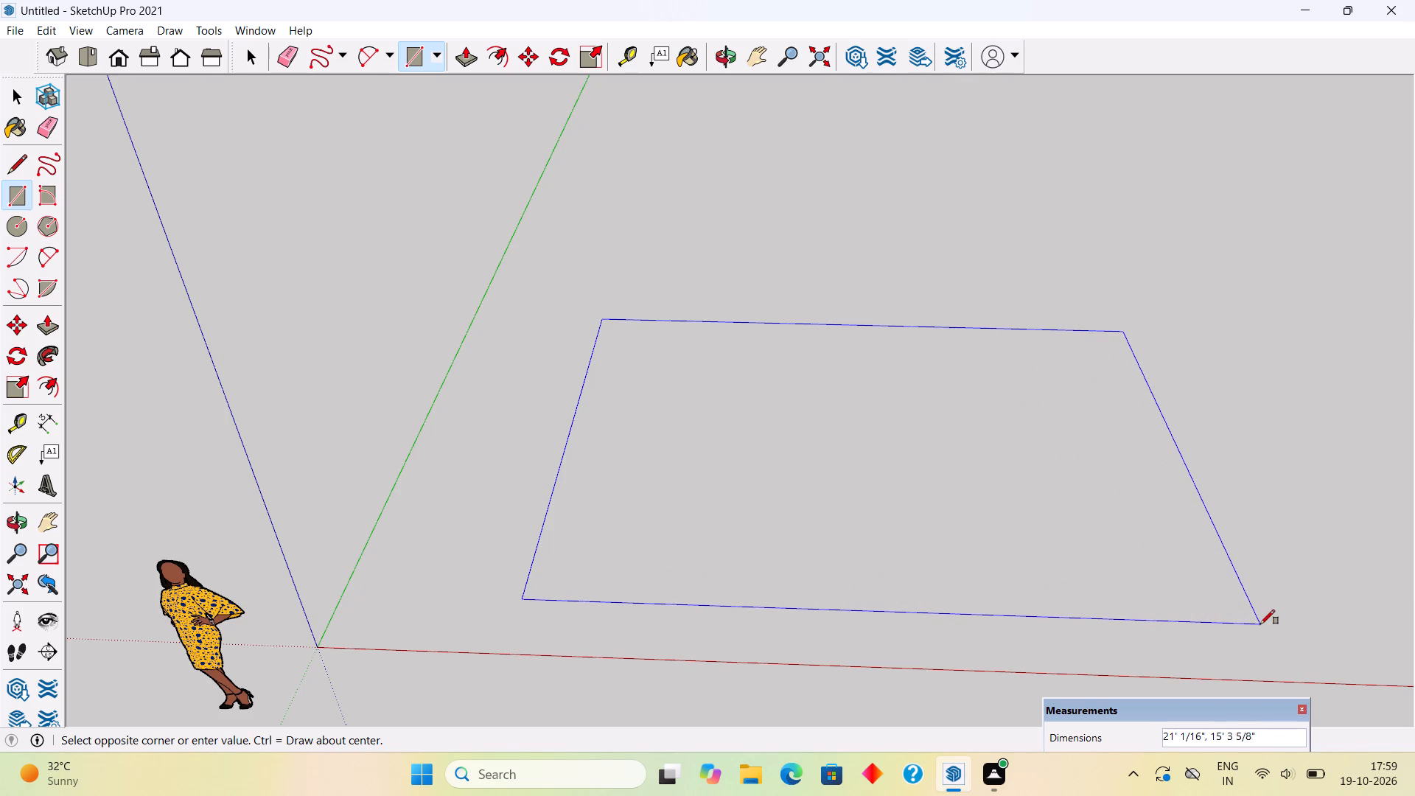
{"action": "left_click", "coordinate": [1270, 664]}
Extrude the rectangle upward 3' with Push/Pull.
{"action": "key", "text": "p"}
{"action": "left_click", "coordinate": [1109, 606]}
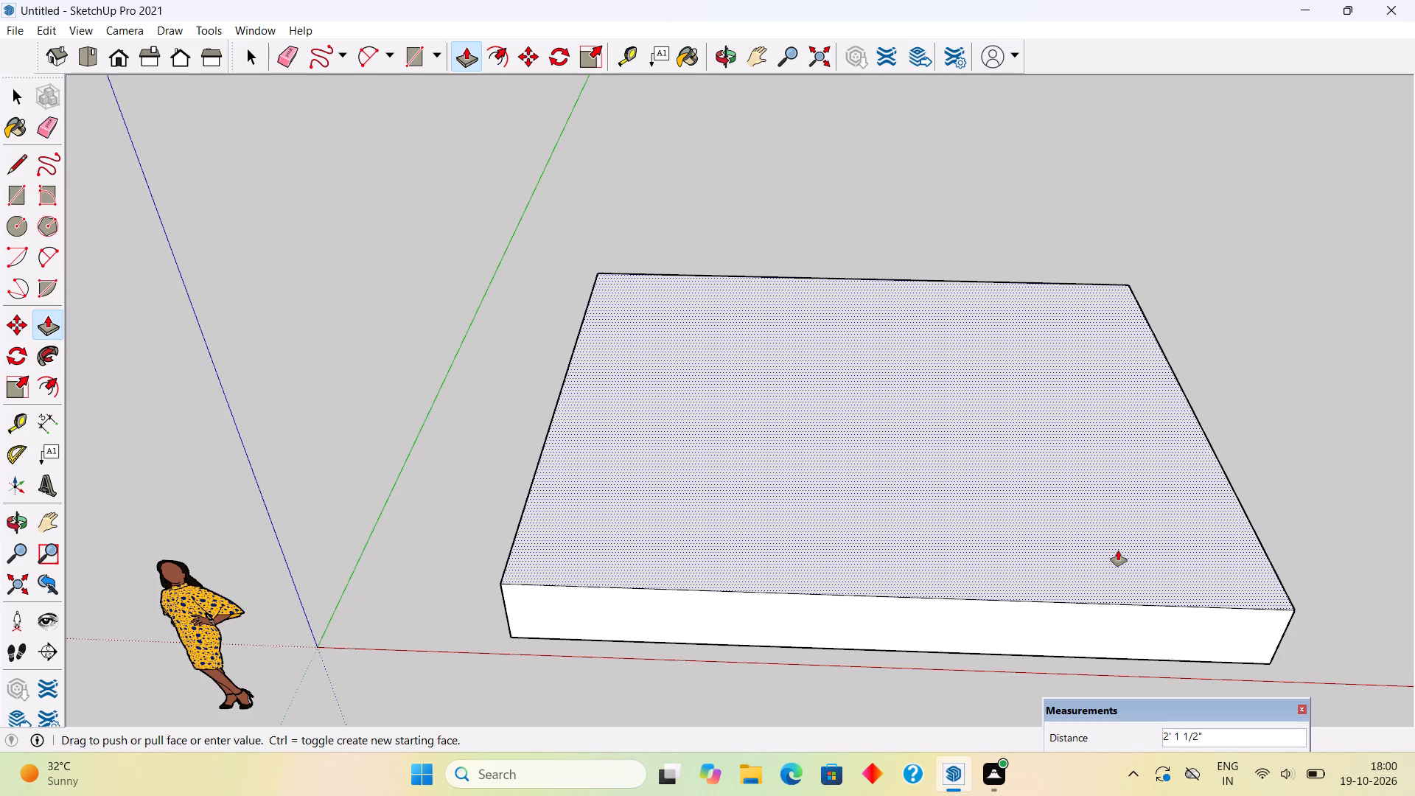
{"action": "type", "text": "3'"}
{"action": "key", "text": "Return"}
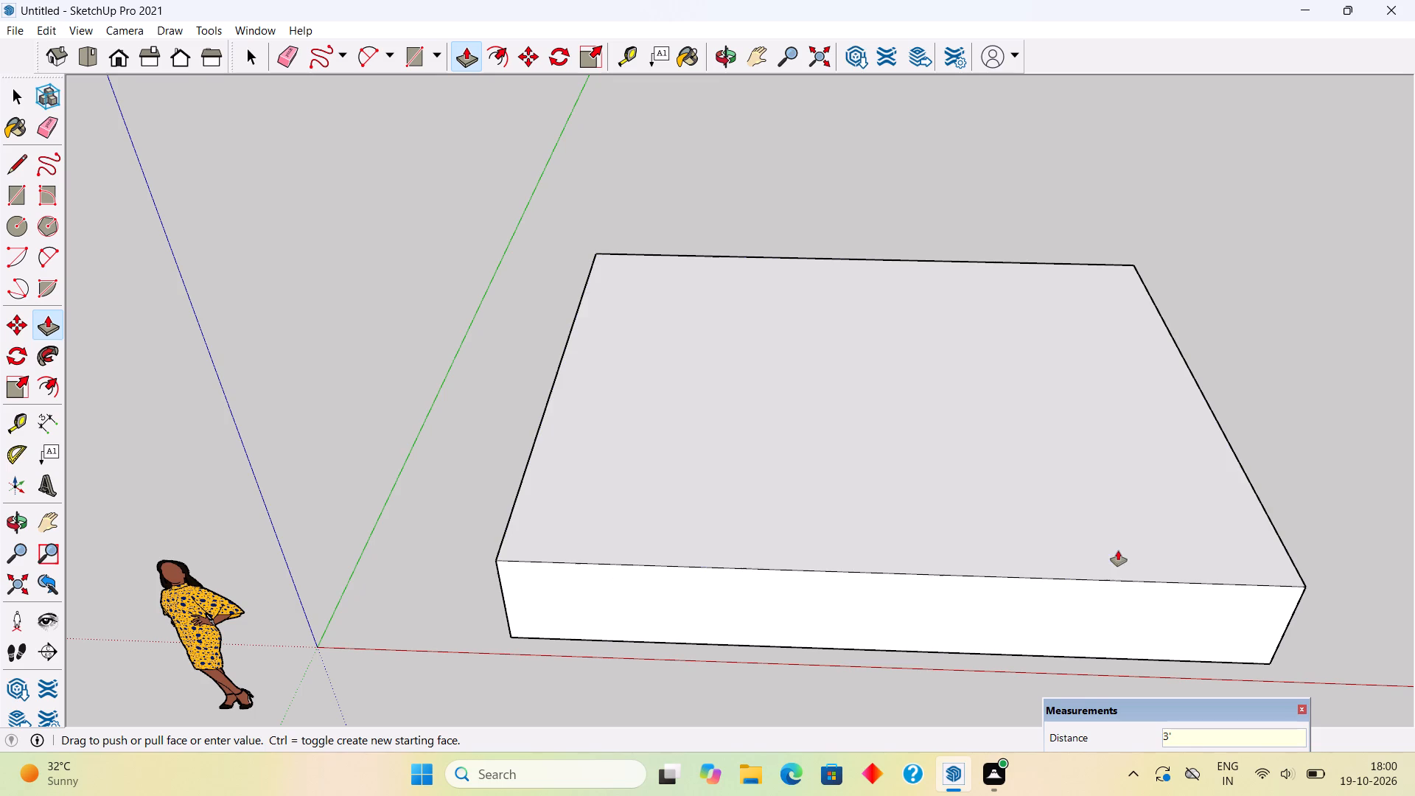
Select the whole box, make it a group, and clear the selection.
{"action": "key", "text": "space"}
{"action": "triple_click", "coordinate": [1118, 551]}
{"action": "right_click", "coordinate": [1117, 550]}
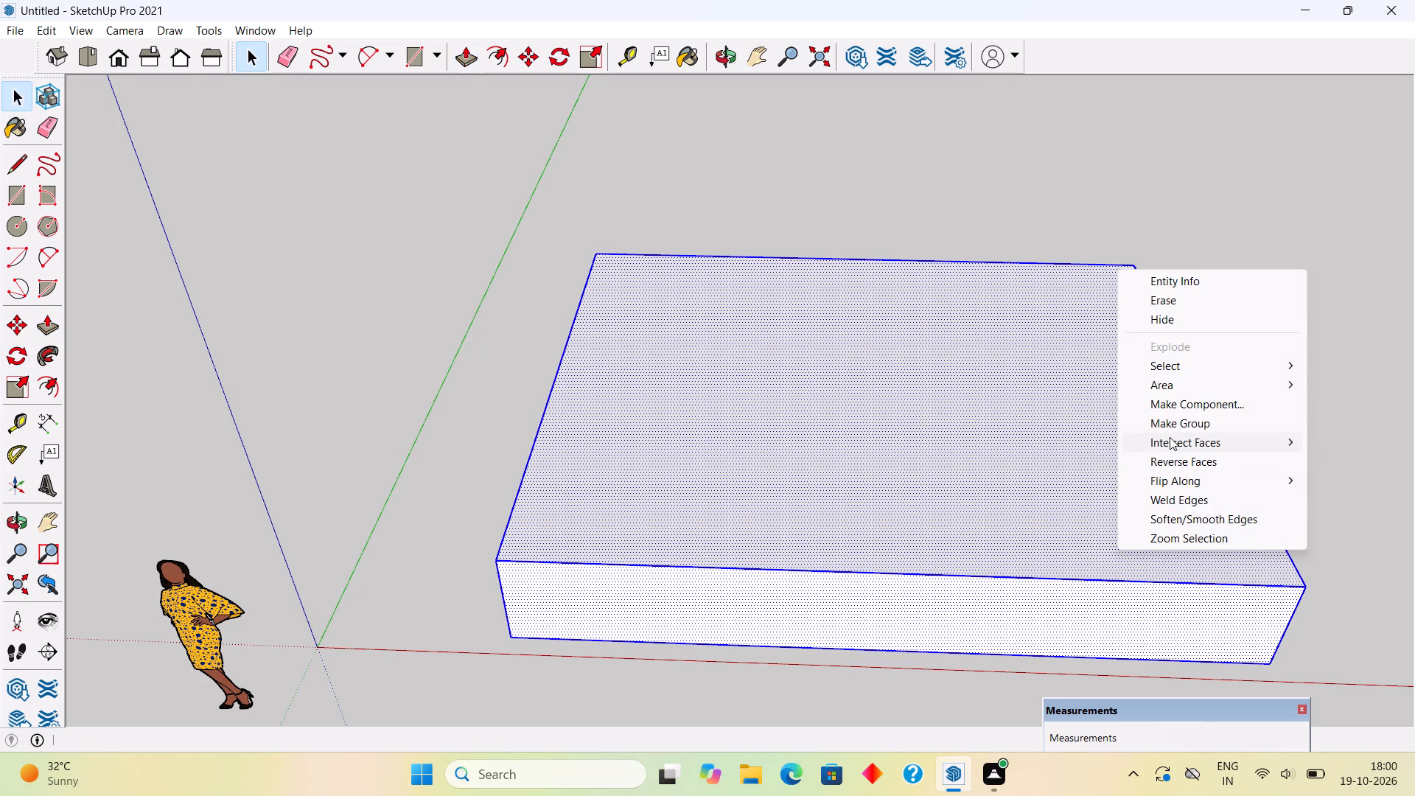
{"action": "left_click", "coordinate": [1176, 425]}
{"action": "scroll", "coordinate": [866, 383], "scroll_direction": "down", "scroll_amount": 6}
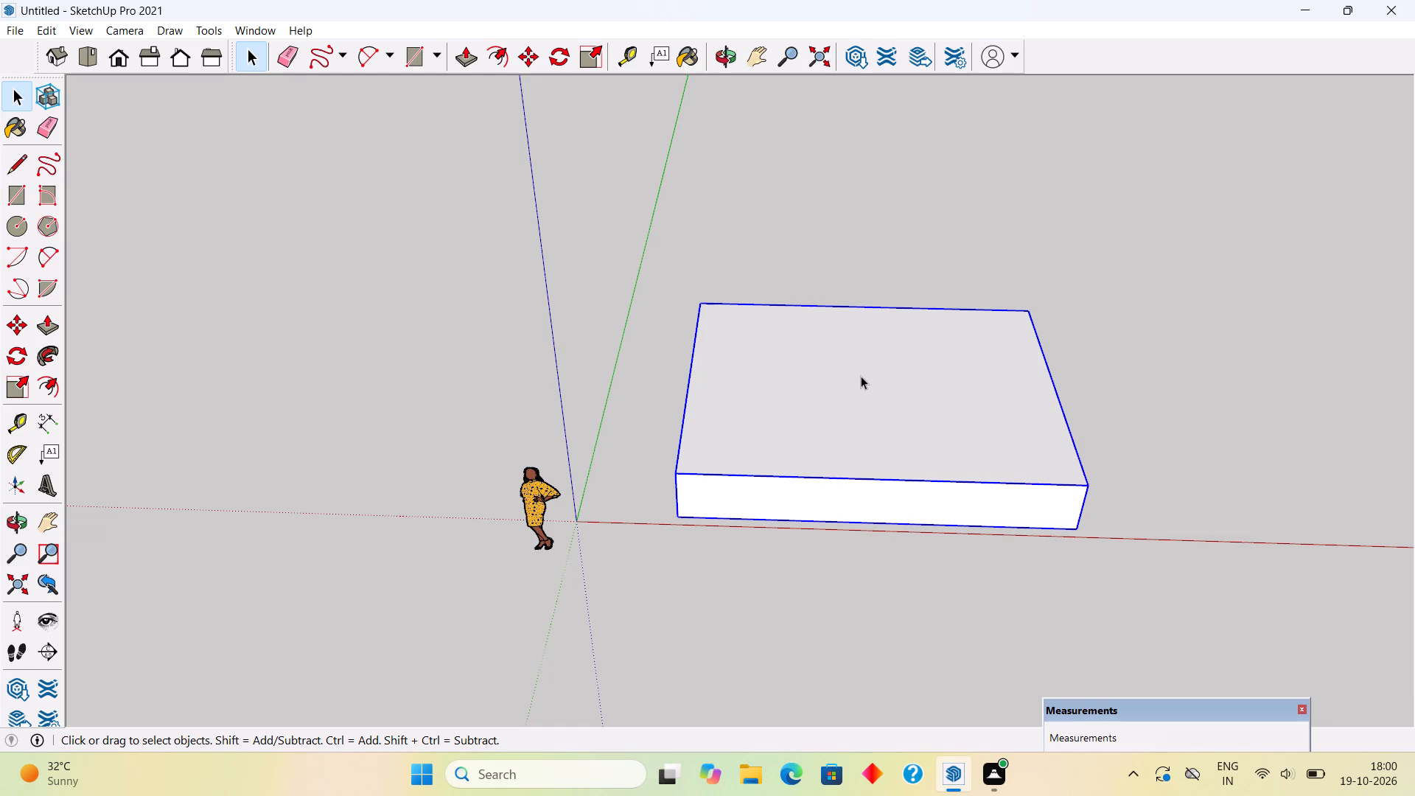
{"action": "scroll", "coordinate": [766, 320], "scroll_direction": "down", "scroll_amount": 3}
{"action": "left_click", "coordinate": [1036, 454]}
Open the box group and push its end face outward 20' along the red axis.
{"action": "middle_click_drag", "start_coordinate": [889, 395], "coordinate": [419, 271]}
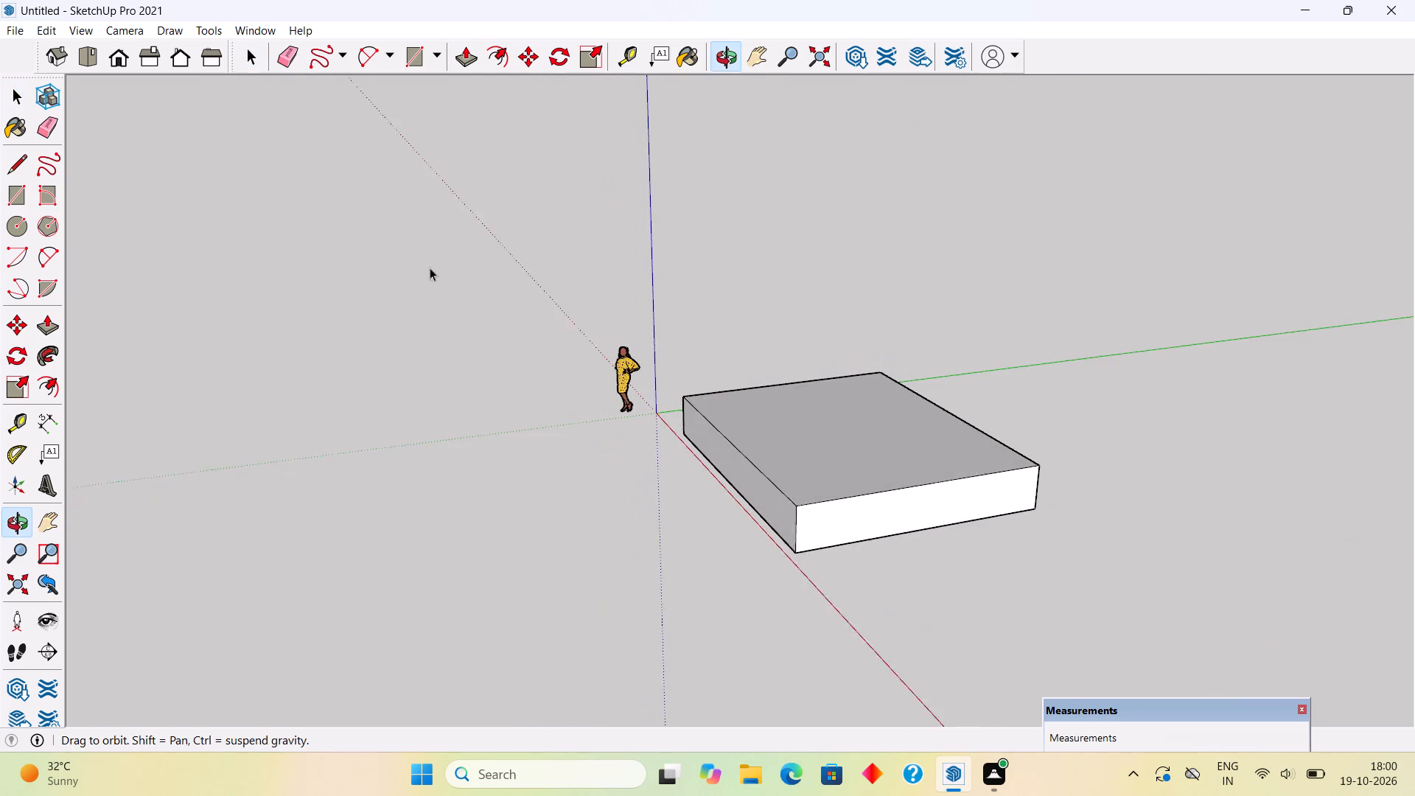
{"action": "triple_click", "coordinate": [932, 503]}
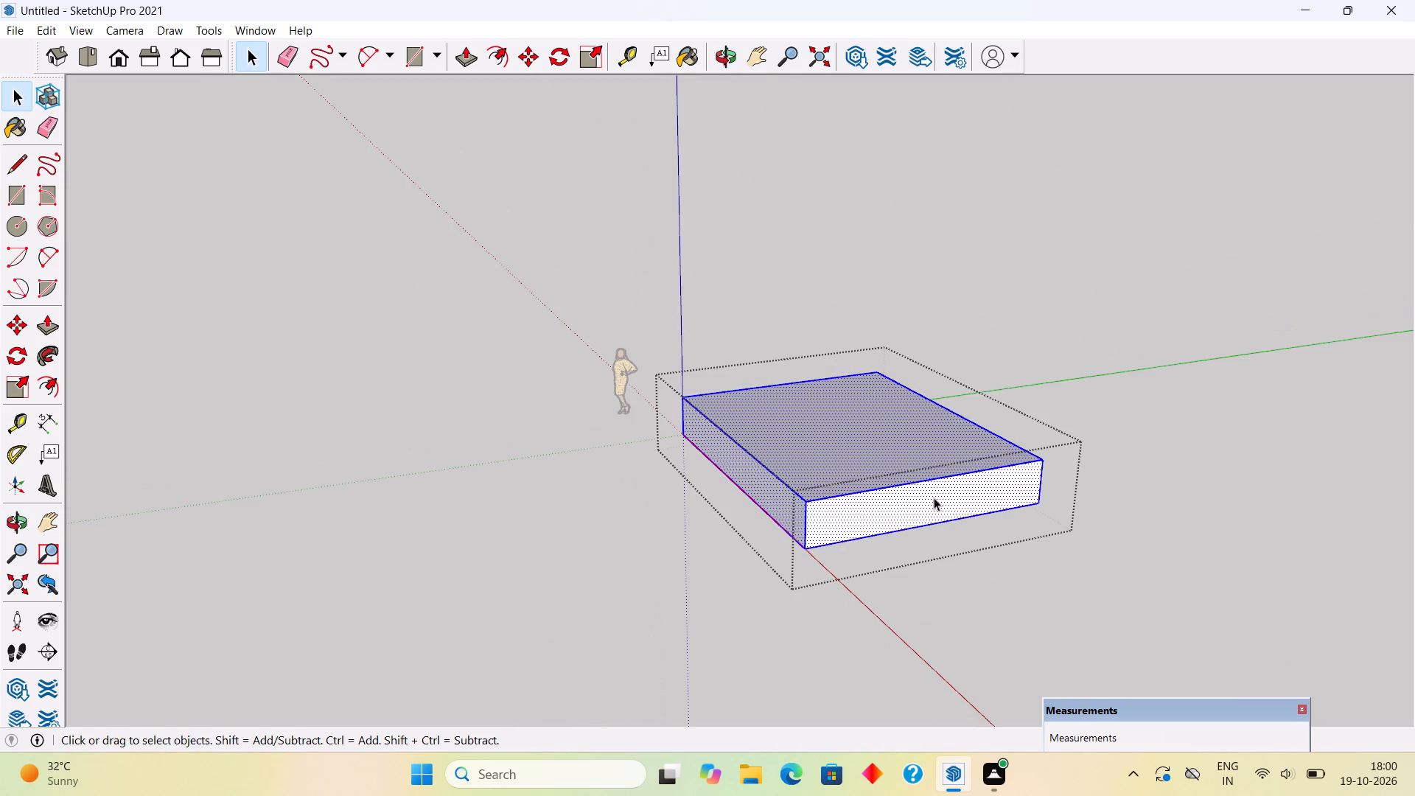
{"action": "key", "text": "p"}
{"action": "left_click", "coordinate": [932, 505]}
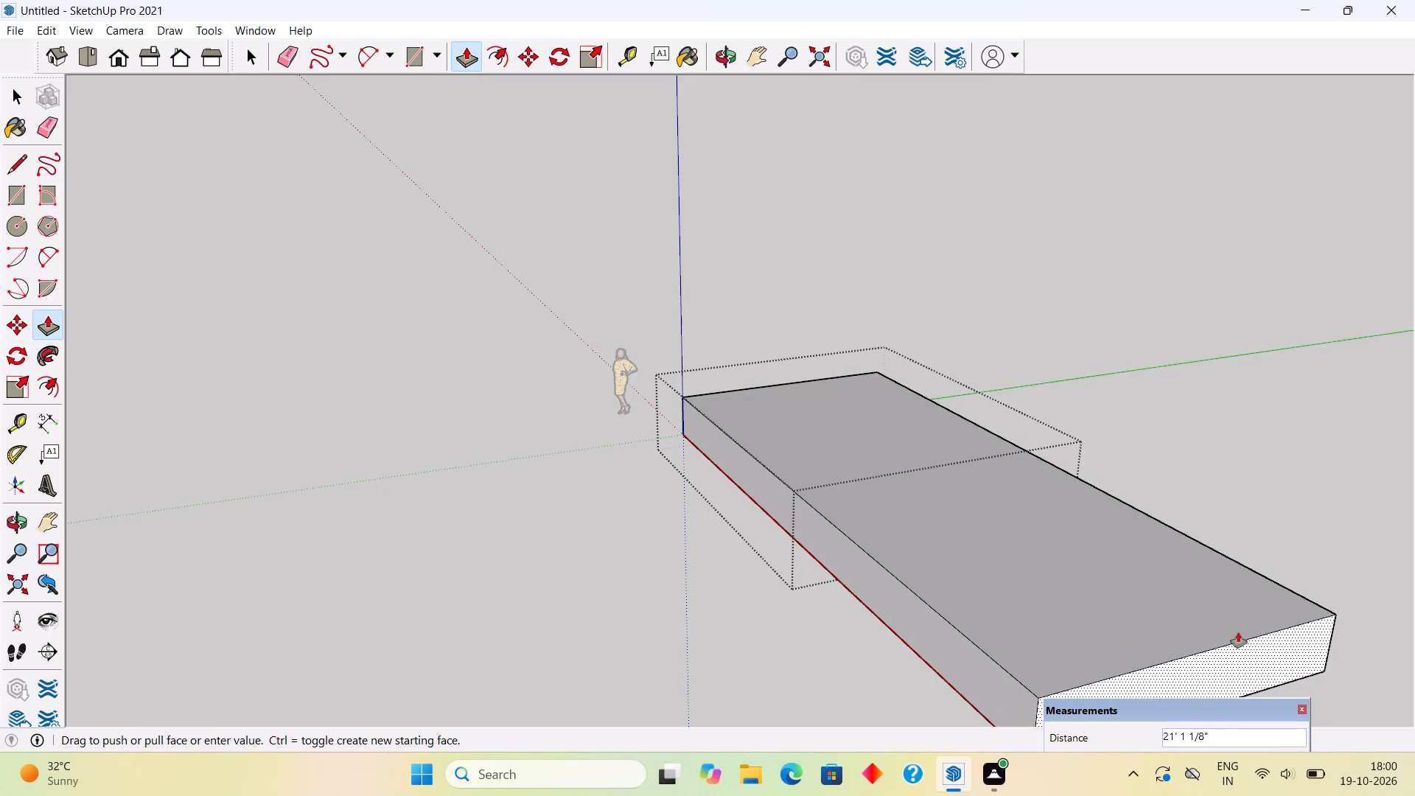
{"action": "type", "text": "20'"}
{"action": "key", "text": "Return"}
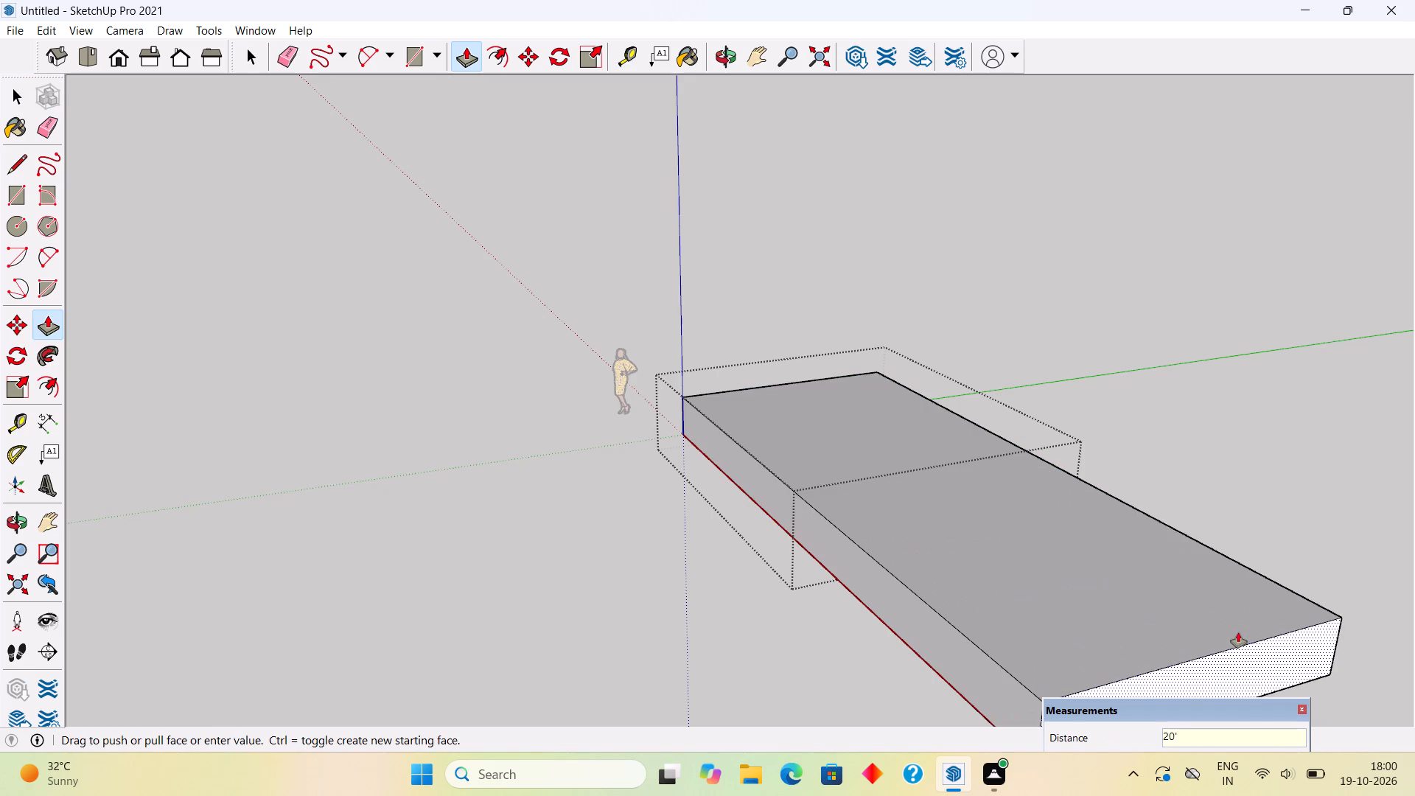
Push the box's long rear face outward 25' along the green axis and exit the group.
{"action": "scroll", "coordinate": [925, 370], "scroll_direction": "down", "scroll_amount": 5}
{"action": "middle_click_drag", "start_coordinate": [809, 486], "coordinate": [42, 369]}
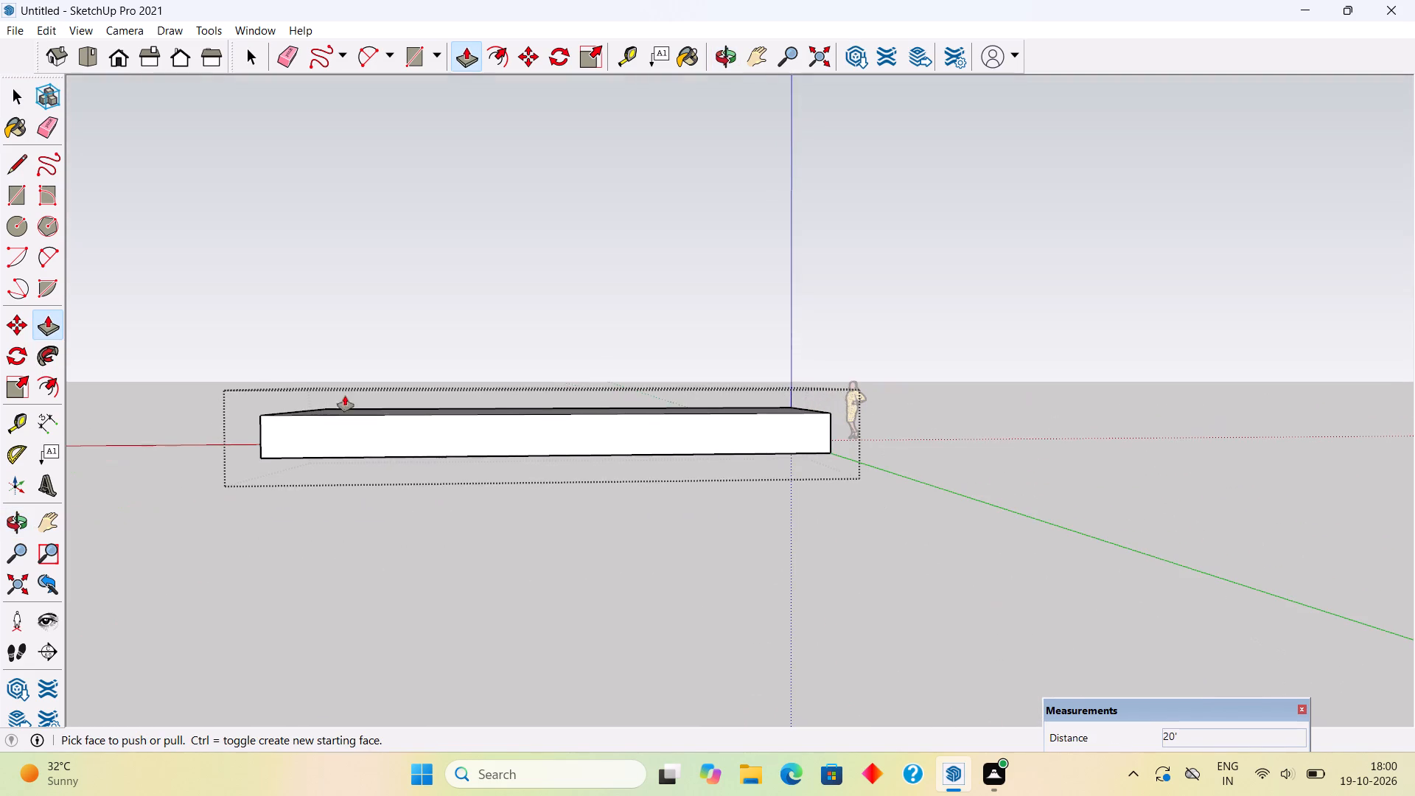
{"action": "left_click", "coordinate": [713, 438]}
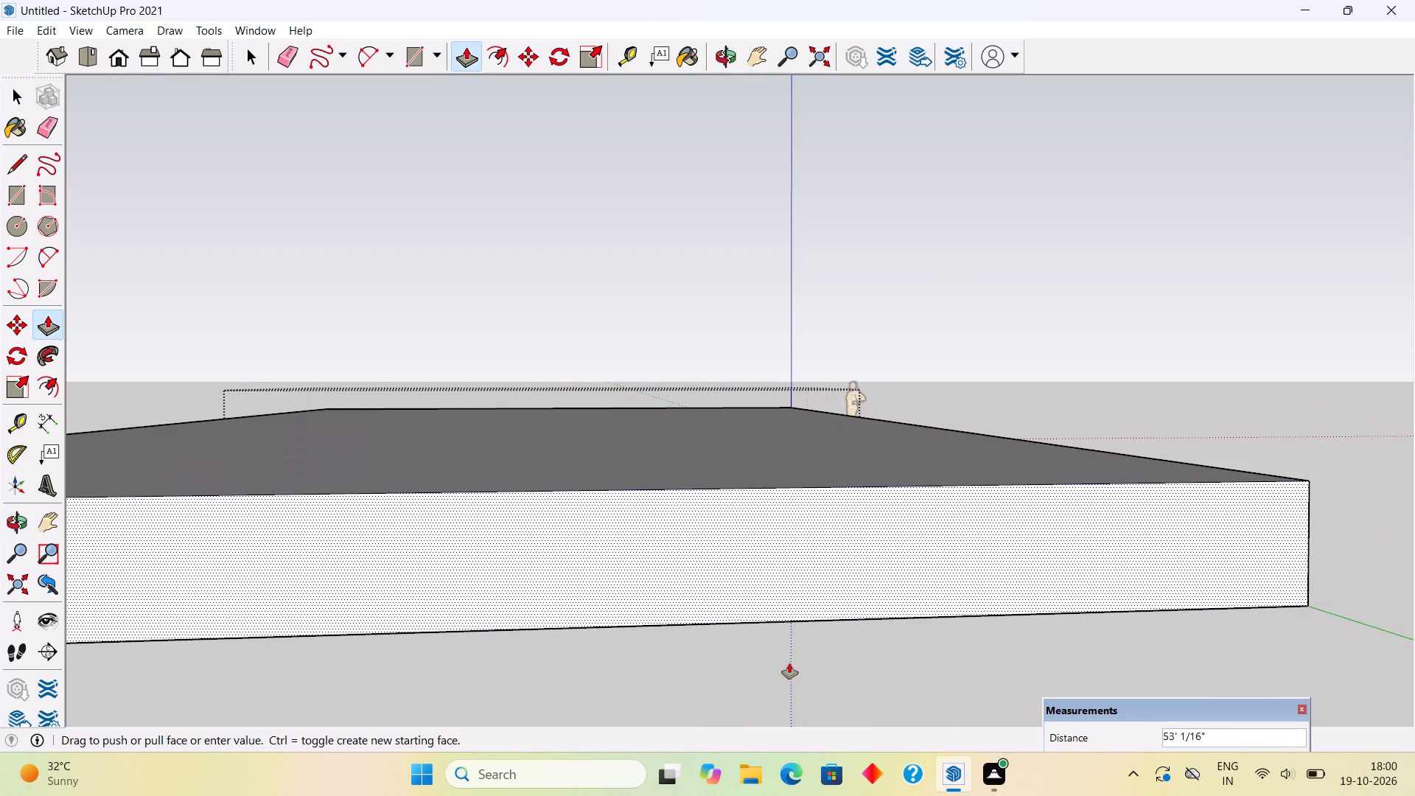
{"action": "type", "text": "25'"}
{"action": "key", "text": "Return"}
{"action": "key", "text": "space"}
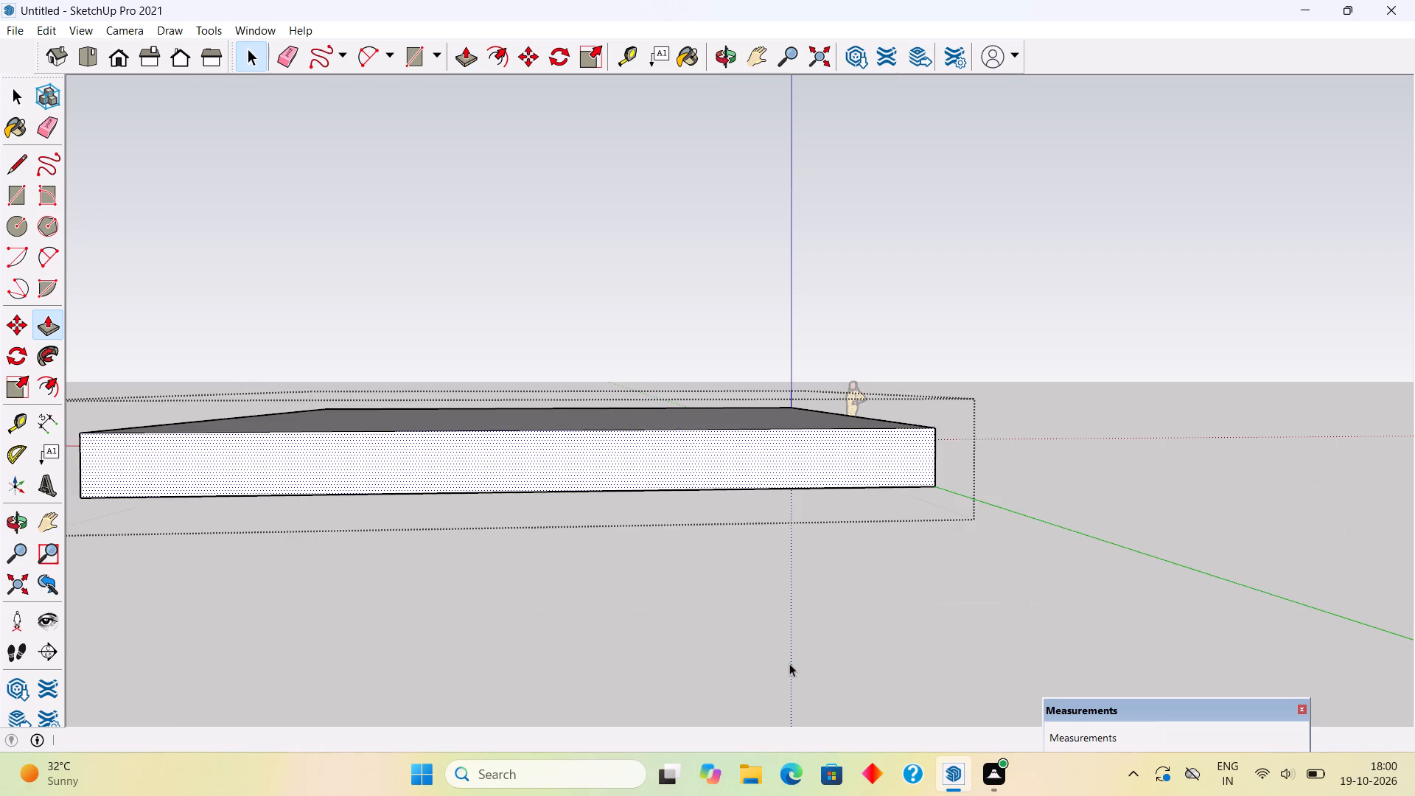
{"action": "scroll", "coordinate": [620, 355], "scroll_direction": "down", "scroll_amount": 5}
{"action": "middle_click_drag", "start_coordinate": [520, 587], "coordinate": [1414, 650]}
{"action": "scroll", "coordinate": [1402, 635], "scroll_direction": "down", "scroll_amount": 3}
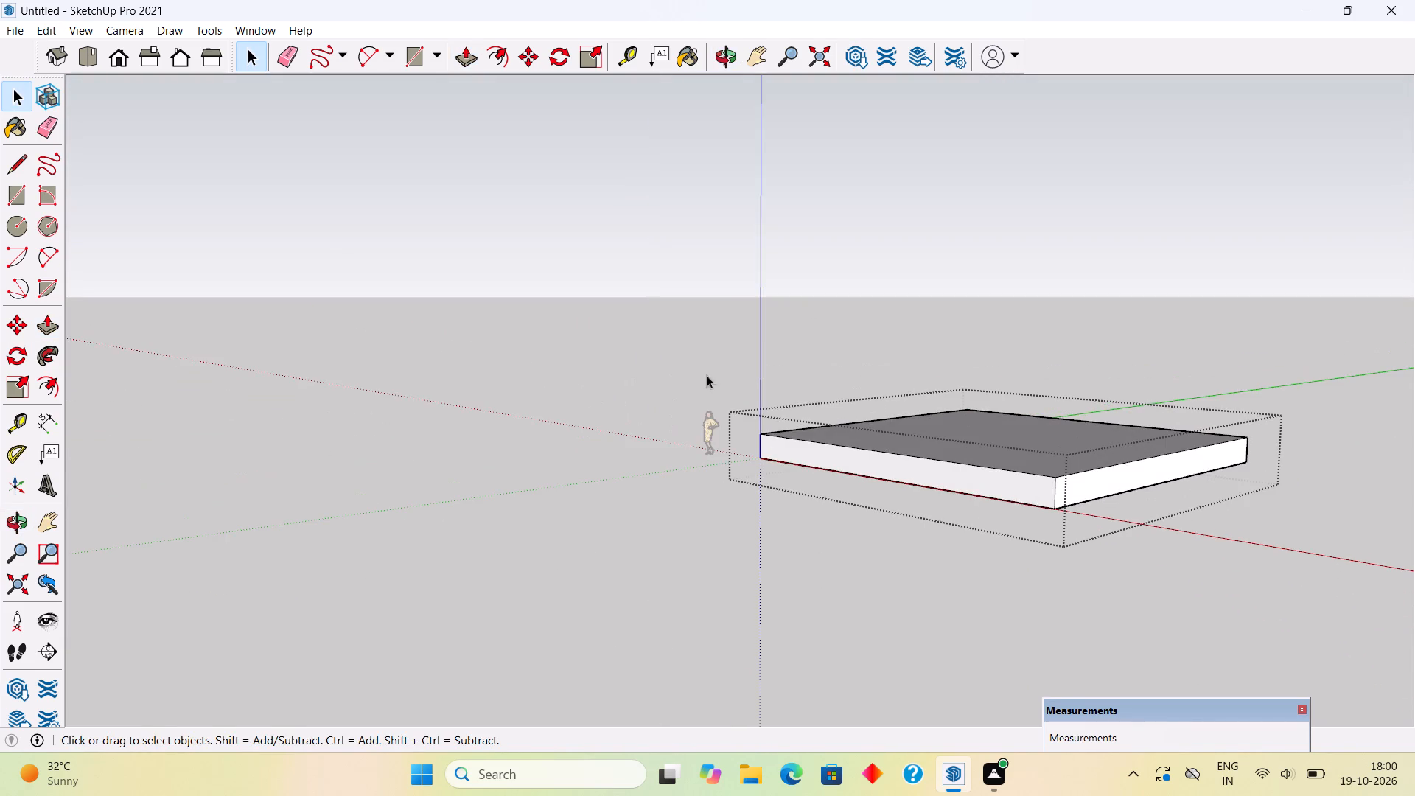
{"action": "middle_click_drag", "start_coordinate": [707, 394], "coordinate": [977, 549]}
{"action": "scroll", "coordinate": [977, 549], "scroll_direction": "down", "scroll_amount": 1}
{"action": "left_click", "coordinate": [990, 534]}
Move the slab group about 17' 5" along the green axis and about 14' along the red axis, away from the scale figure.
{"action": "left_click", "coordinate": [942, 388]}
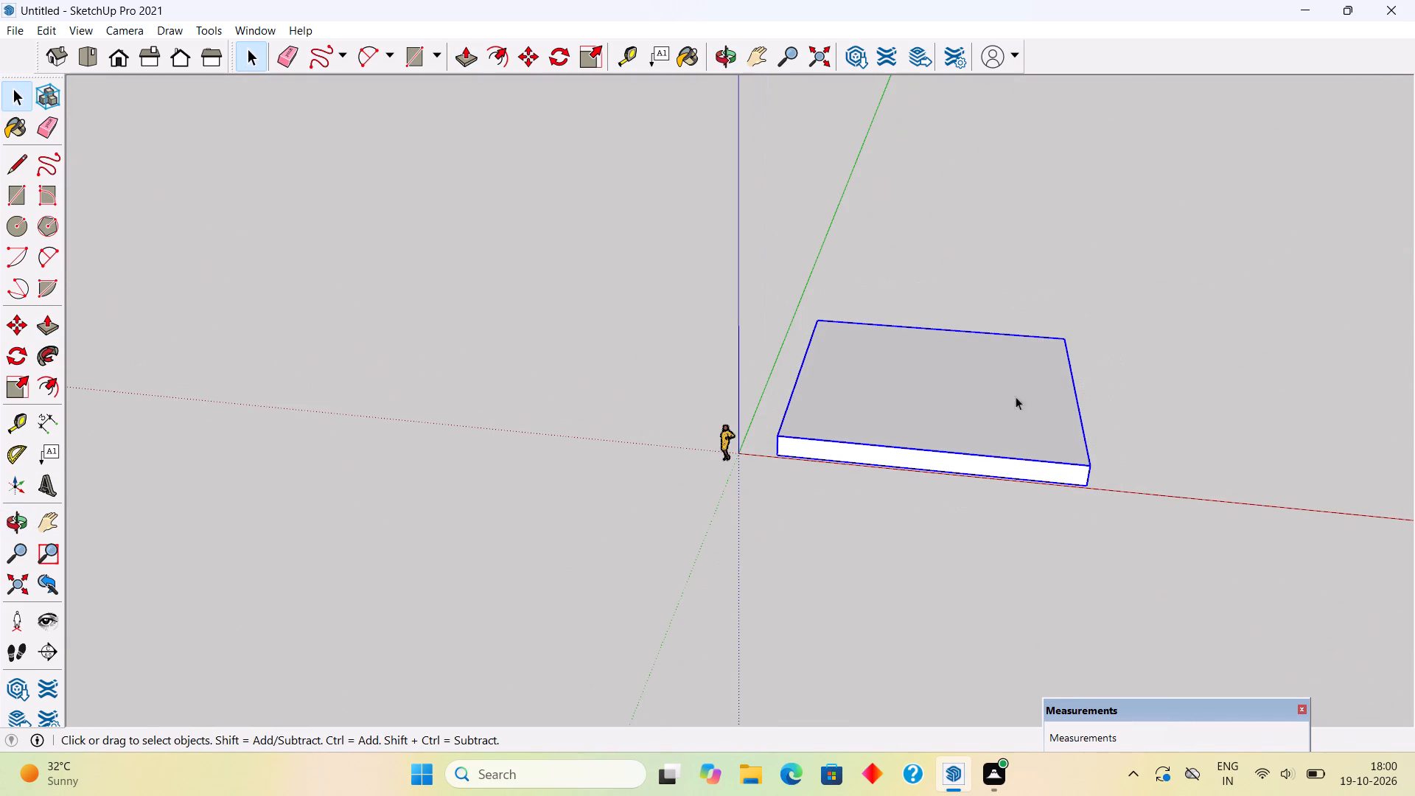
{"action": "scroll", "coordinate": [1051, 357], "scroll_direction": "up", "scroll_amount": 5}
{"action": "key", "text": "m"}
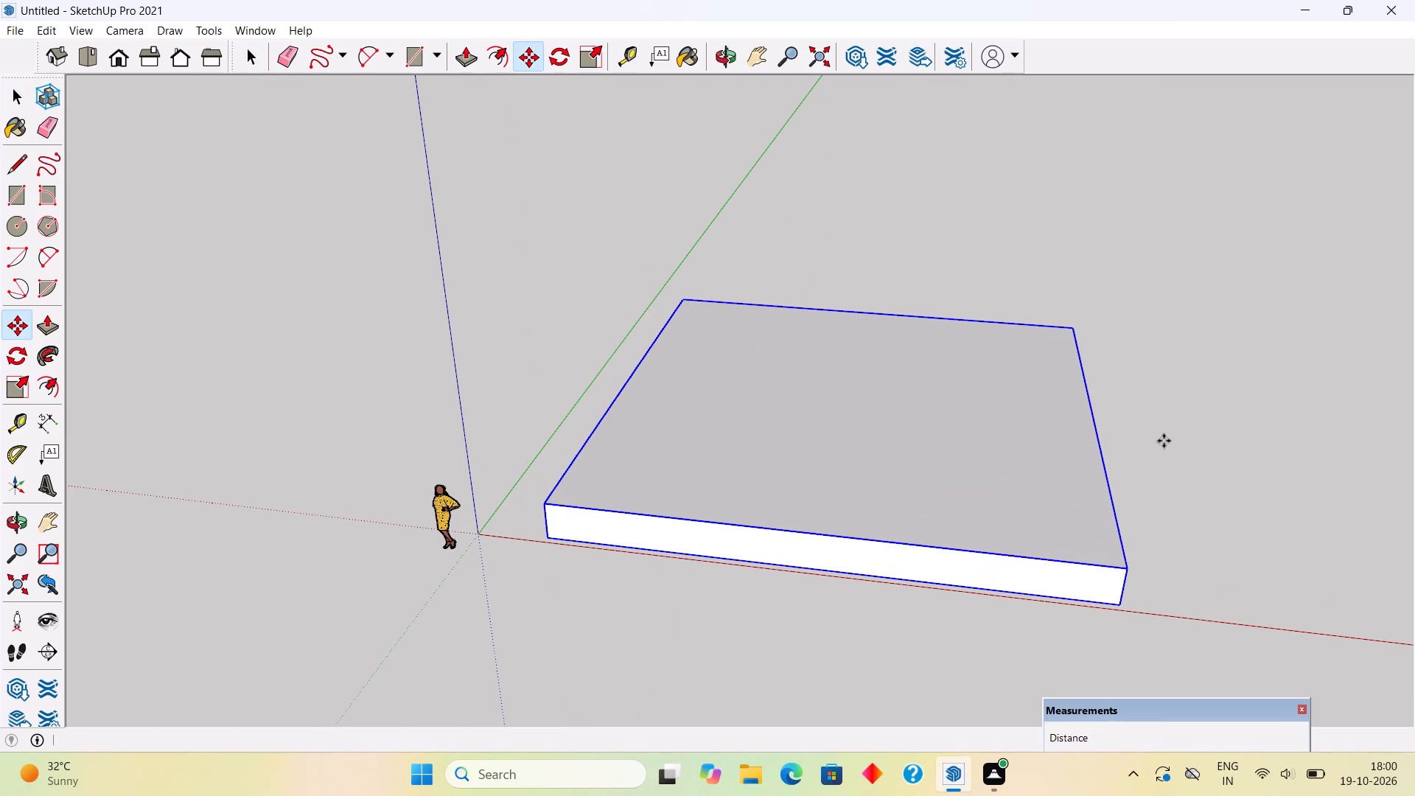
{"action": "left_click", "coordinate": [1078, 328]}
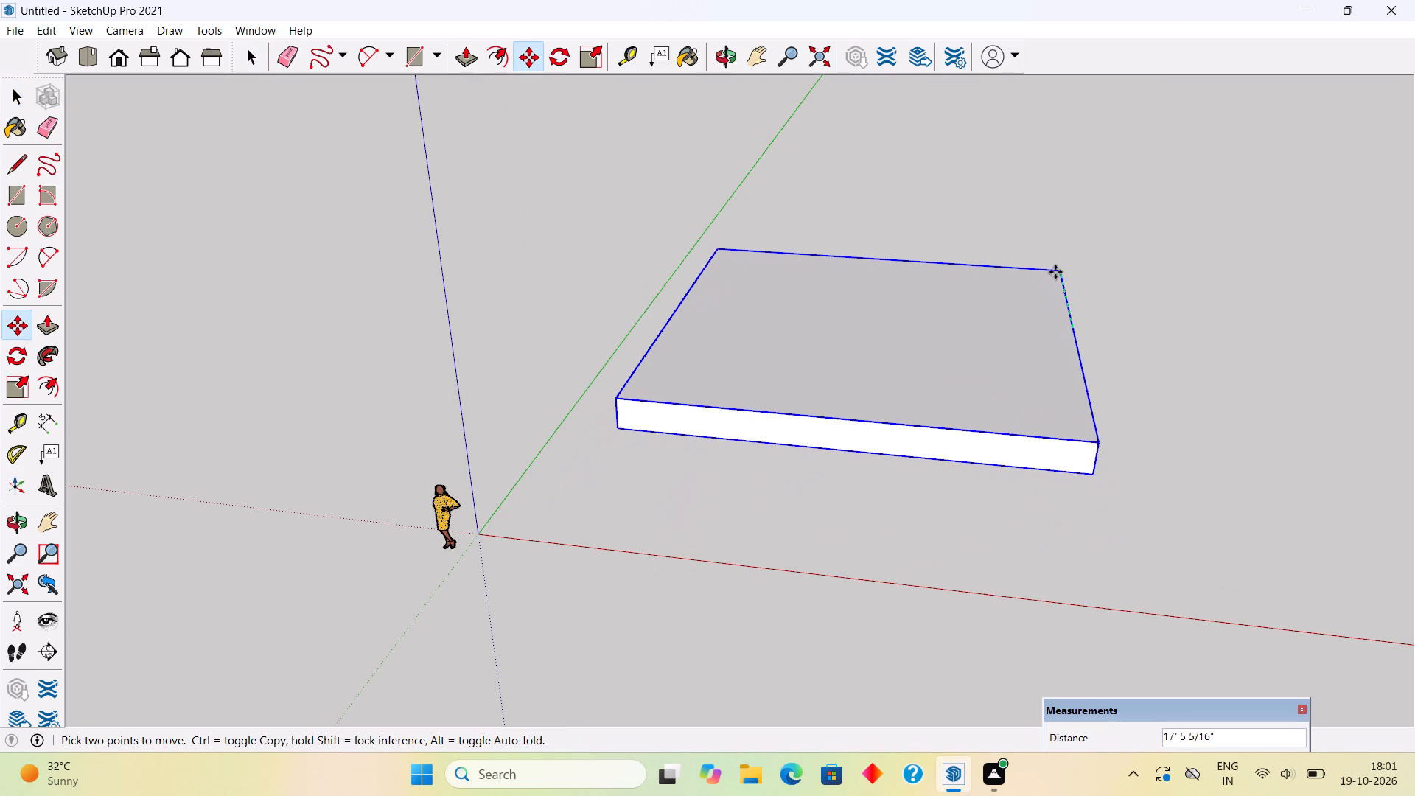
{"action": "left_click", "coordinate": [1055, 272]}
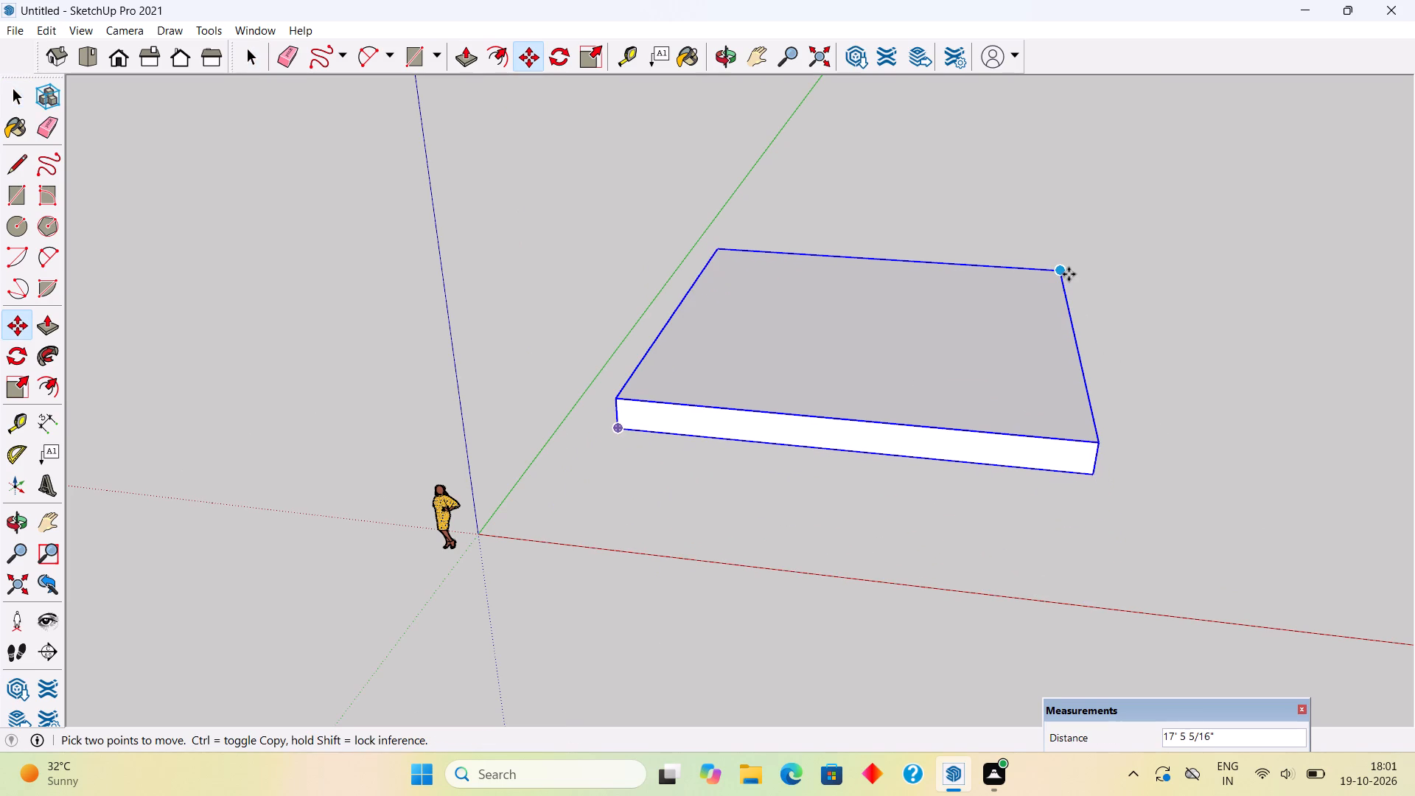
{"action": "left_click", "coordinate": [1069, 274]}
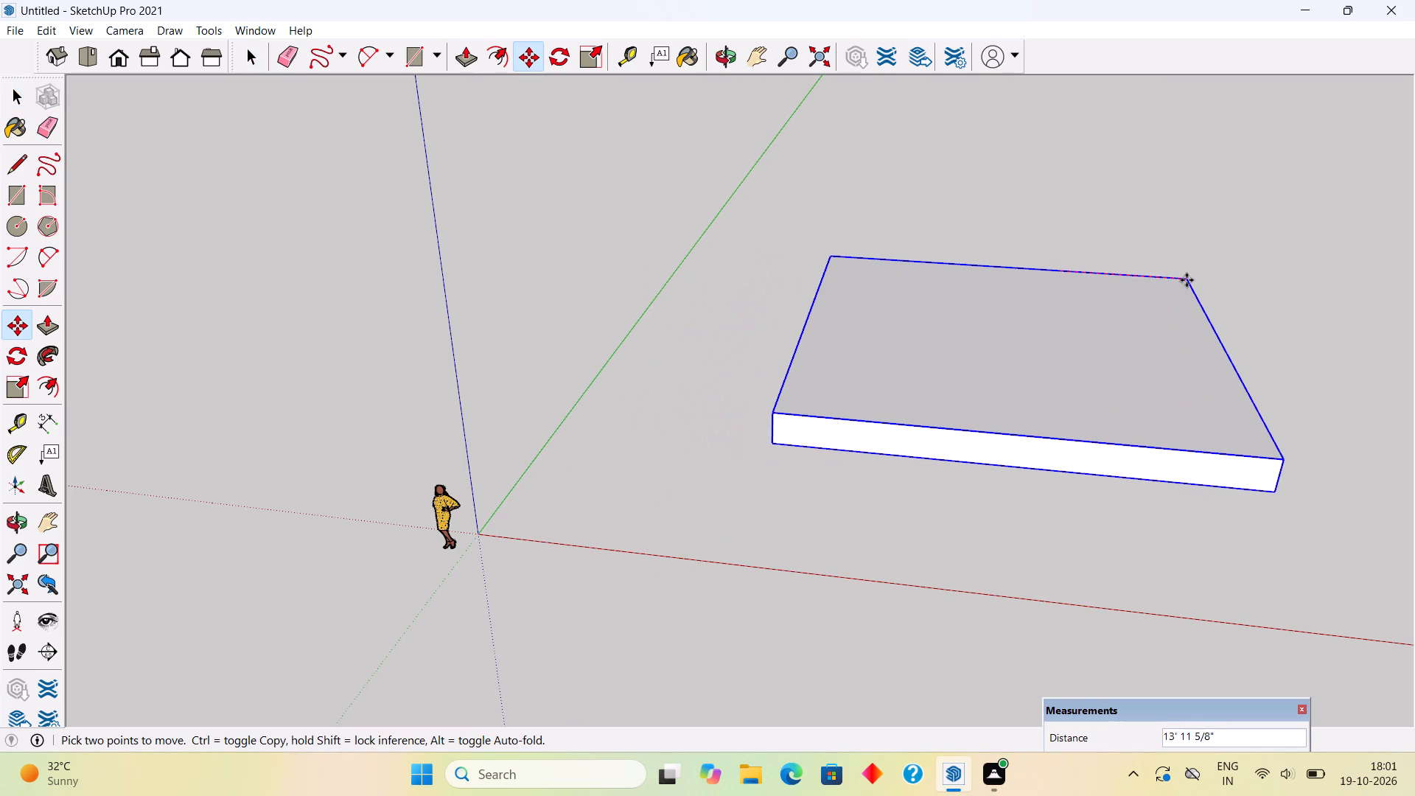
{"action": "left_click", "coordinate": [1187, 280]}
{"action": "key", "text": "space"}
{"action": "left_click", "coordinate": [653, 198]}
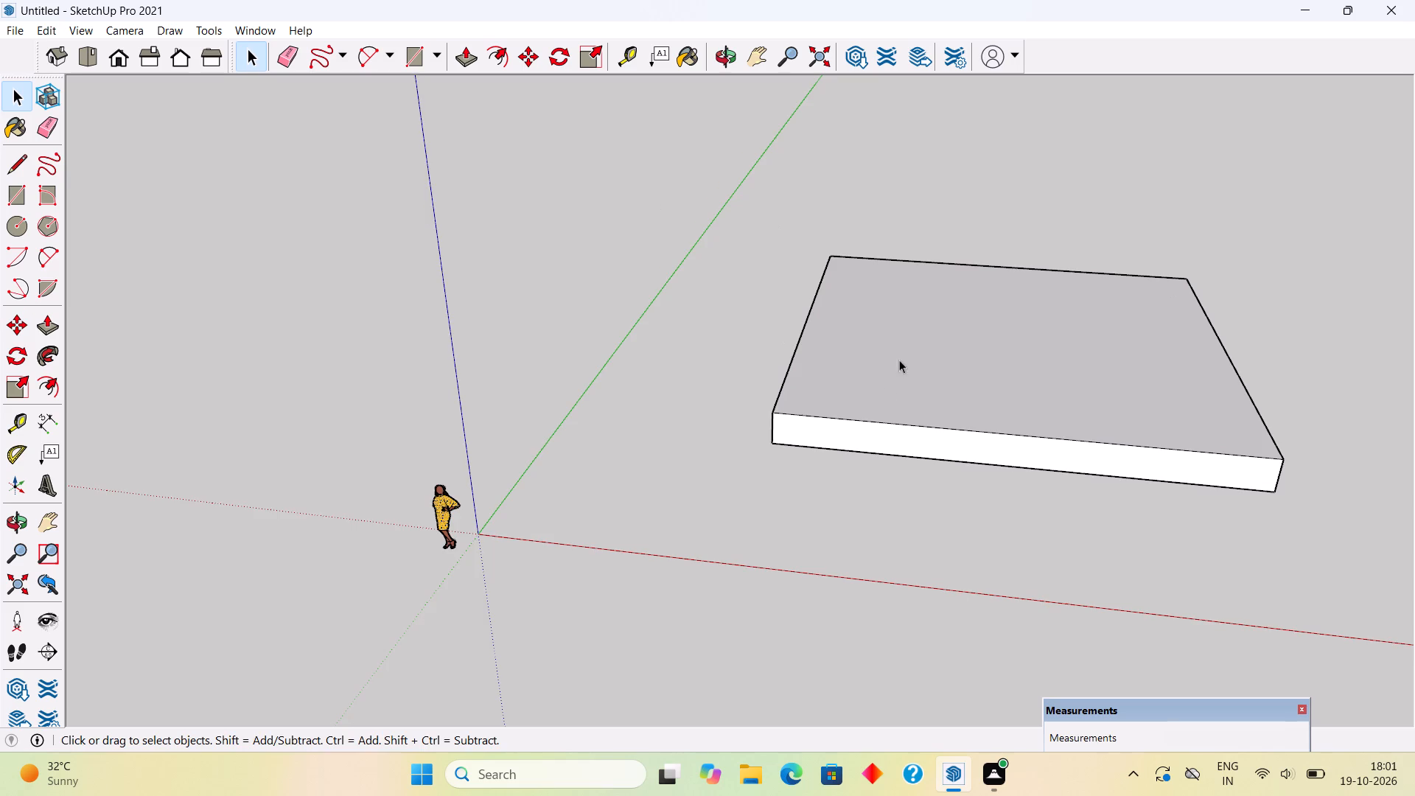
Examine the slab's proportions and top face from several angles.
{"action": "middle_click_drag", "start_coordinate": [902, 364], "coordinate": [903, 552]}
{"action": "scroll", "coordinate": [903, 551], "scroll_direction": "down", "scroll_amount": 7}
{"action": "middle_click_drag", "start_coordinate": [1096, 629], "coordinate": [1209, 516]}
{"action": "scroll", "coordinate": [1209, 516], "scroll_direction": "up", "scroll_amount": 2}
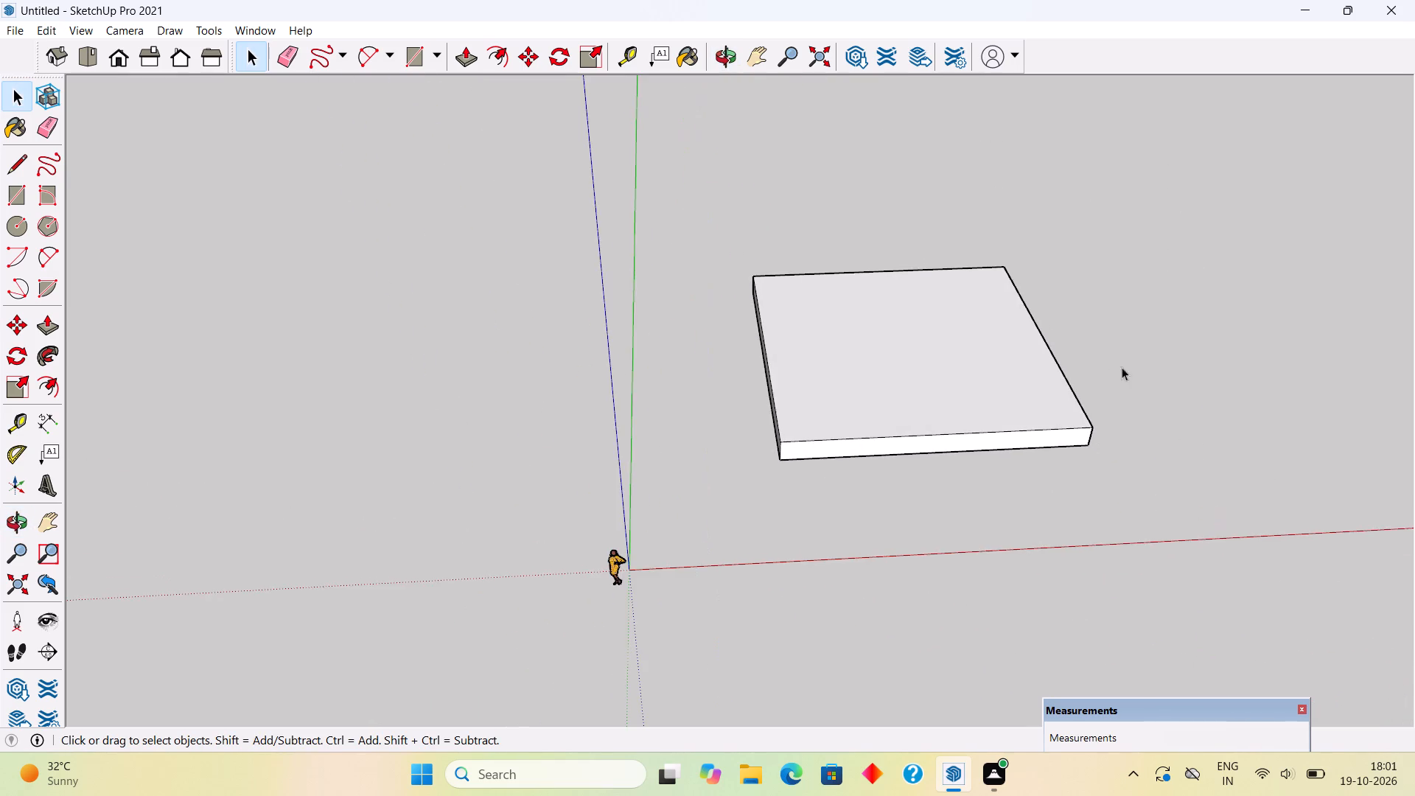
{"action": "scroll", "coordinate": [1040, 284], "scroll_direction": "up", "scroll_amount": 8}
{"action": "middle_click_drag", "start_coordinate": [1049, 352], "coordinate": [1005, 483]}
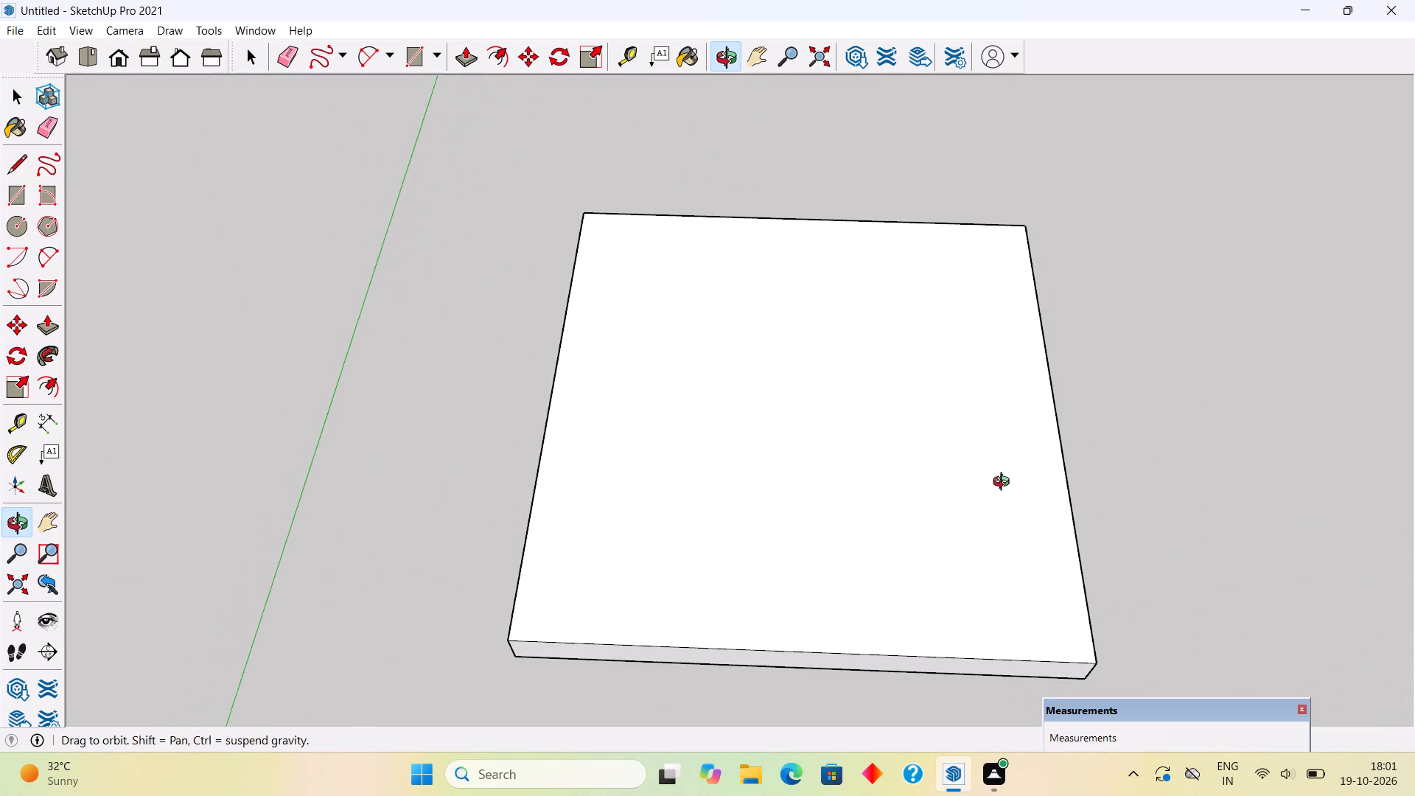
{"action": "middle_click_drag", "start_coordinate": [1005, 483], "coordinate": [1010, 487]}
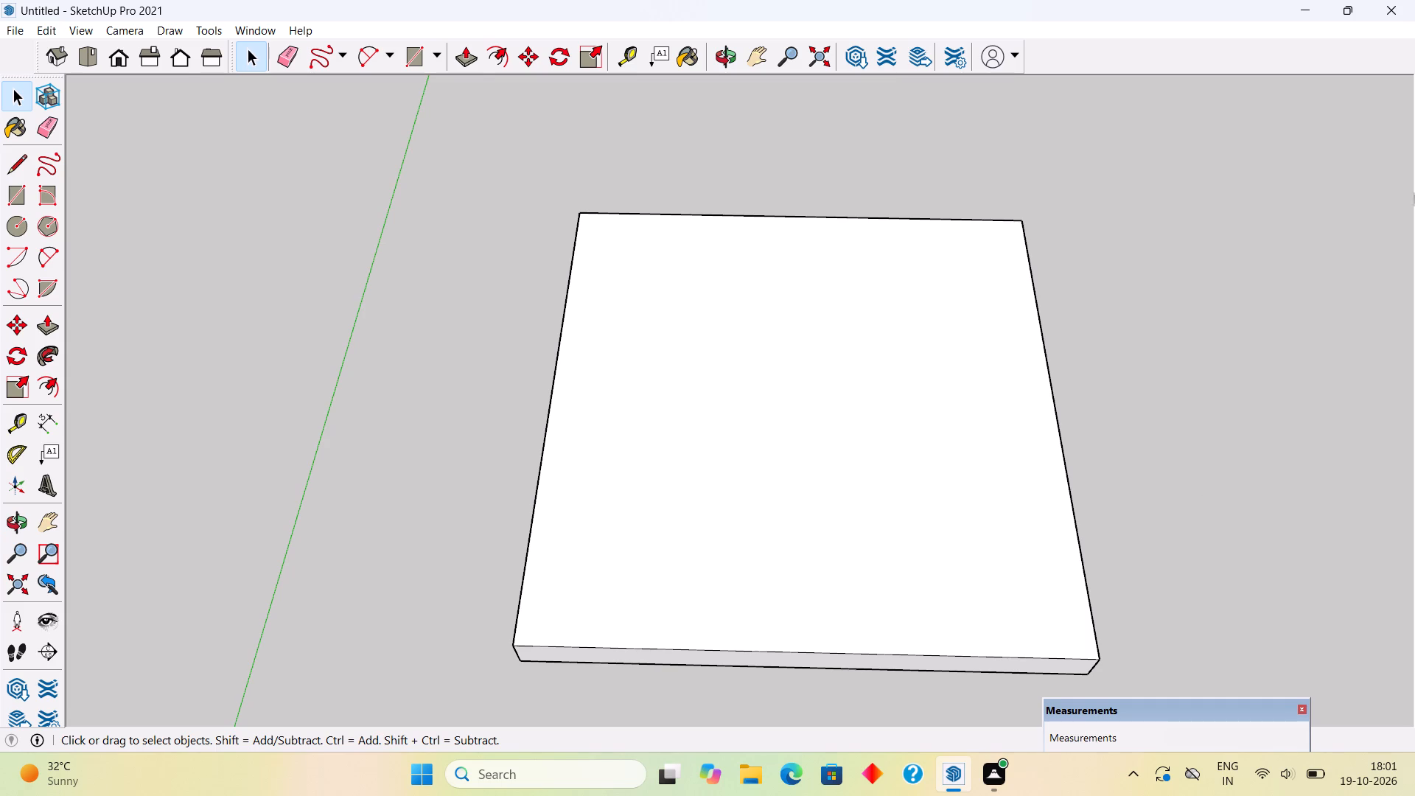
{"action": "scroll", "coordinate": [1013, 307], "scroll_direction": "down", "scroll_amount": 5}
{"action": "middle_click_drag", "start_coordinate": [856, 436], "coordinate": [904, 234]}
{"action": "scroll", "coordinate": [904, 234], "scroll_direction": "down", "scroll_amount": 3}
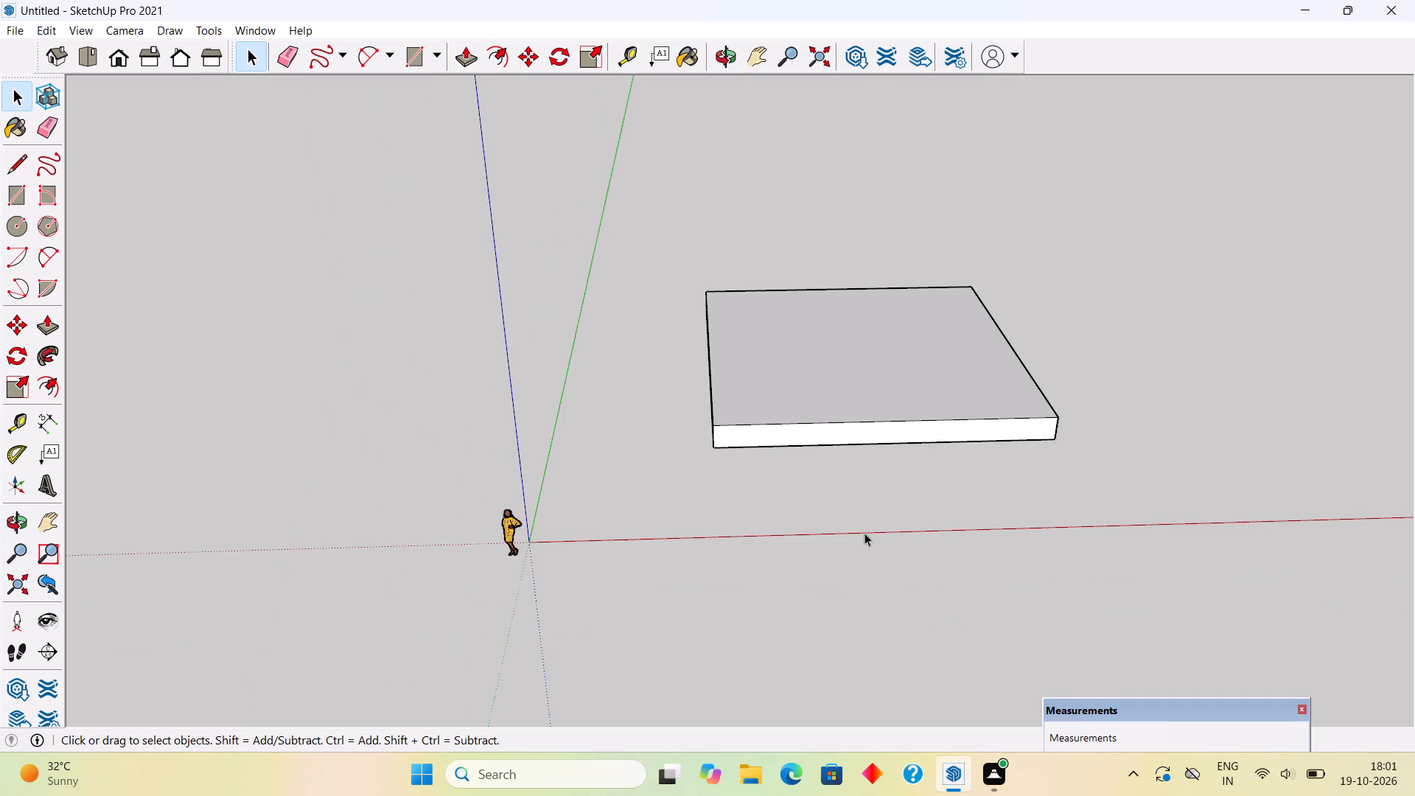
{"action": "middle_click_drag", "start_coordinate": [856, 528], "coordinate": [854, 372]}
{"action": "scroll", "coordinate": [854, 372], "scroll_direction": "up", "scroll_amount": 9}
{"action": "middle_click_drag", "start_coordinate": [1172, 411], "coordinate": [1257, 413]}
{"action": "scroll", "coordinate": [1257, 416], "scroll_direction": "down", "scroll_amount": 4}
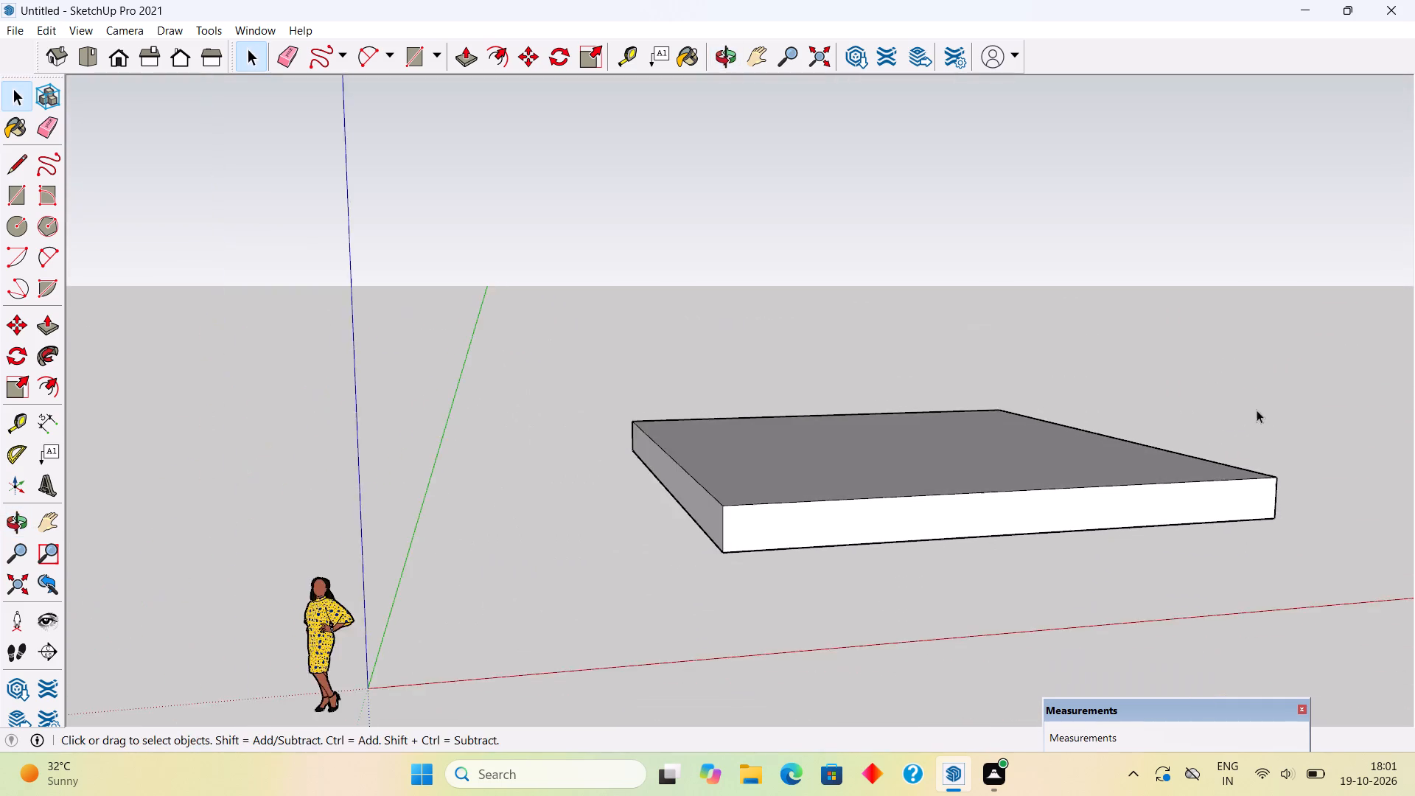
{"action": "scroll", "coordinate": [1233, 405], "scroll_direction": "up", "scroll_amount": 1}
{"action": "middle_click_drag", "start_coordinate": [1201, 443], "coordinate": [1152, 638]}
{"action": "middle_click_drag", "start_coordinate": [1075, 371], "coordinate": [1074, 516]}
{"action": "scroll", "coordinate": [1073, 514], "scroll_direction": "down", "scroll_amount": 3}
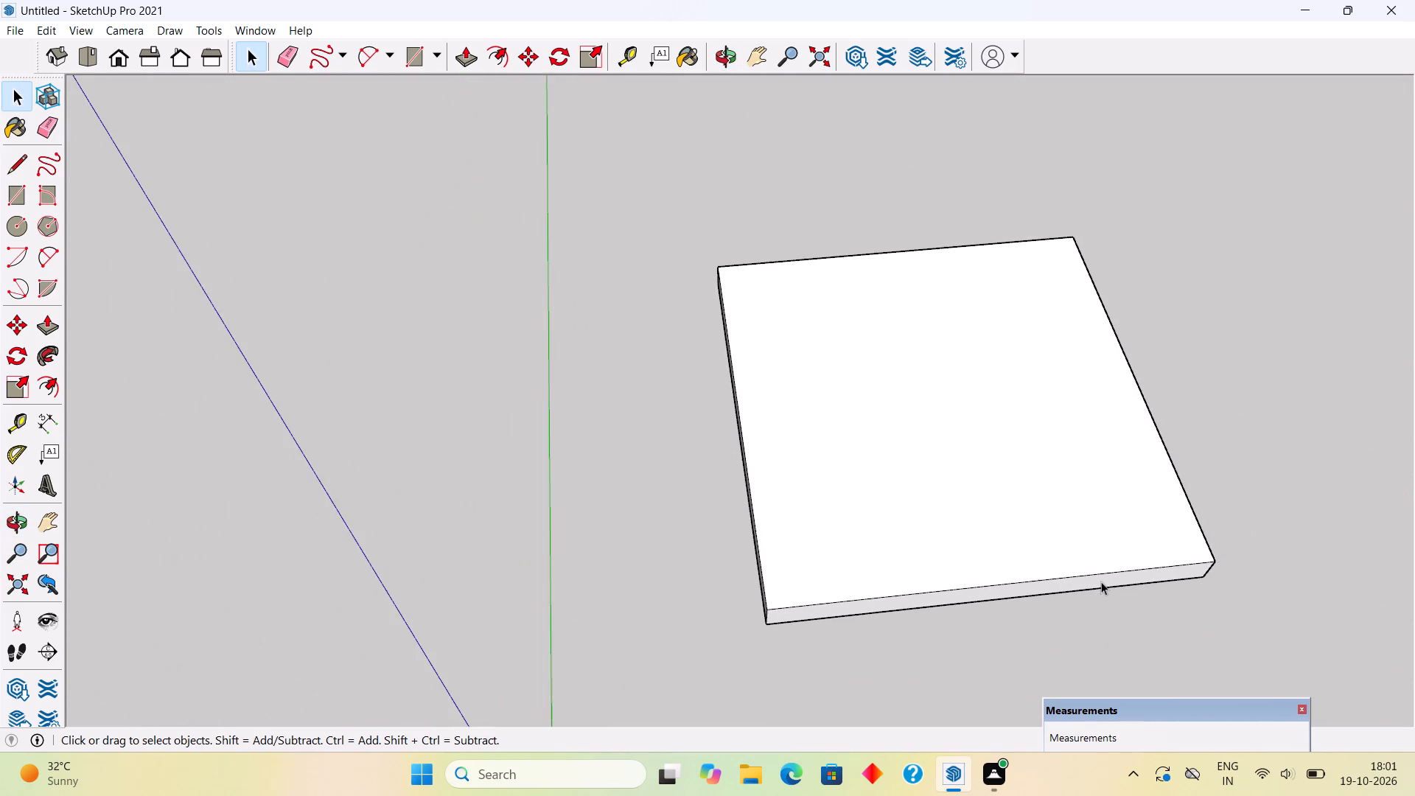
{"action": "scroll", "coordinate": [1101, 582], "scroll_direction": "up", "scroll_amount": 1}
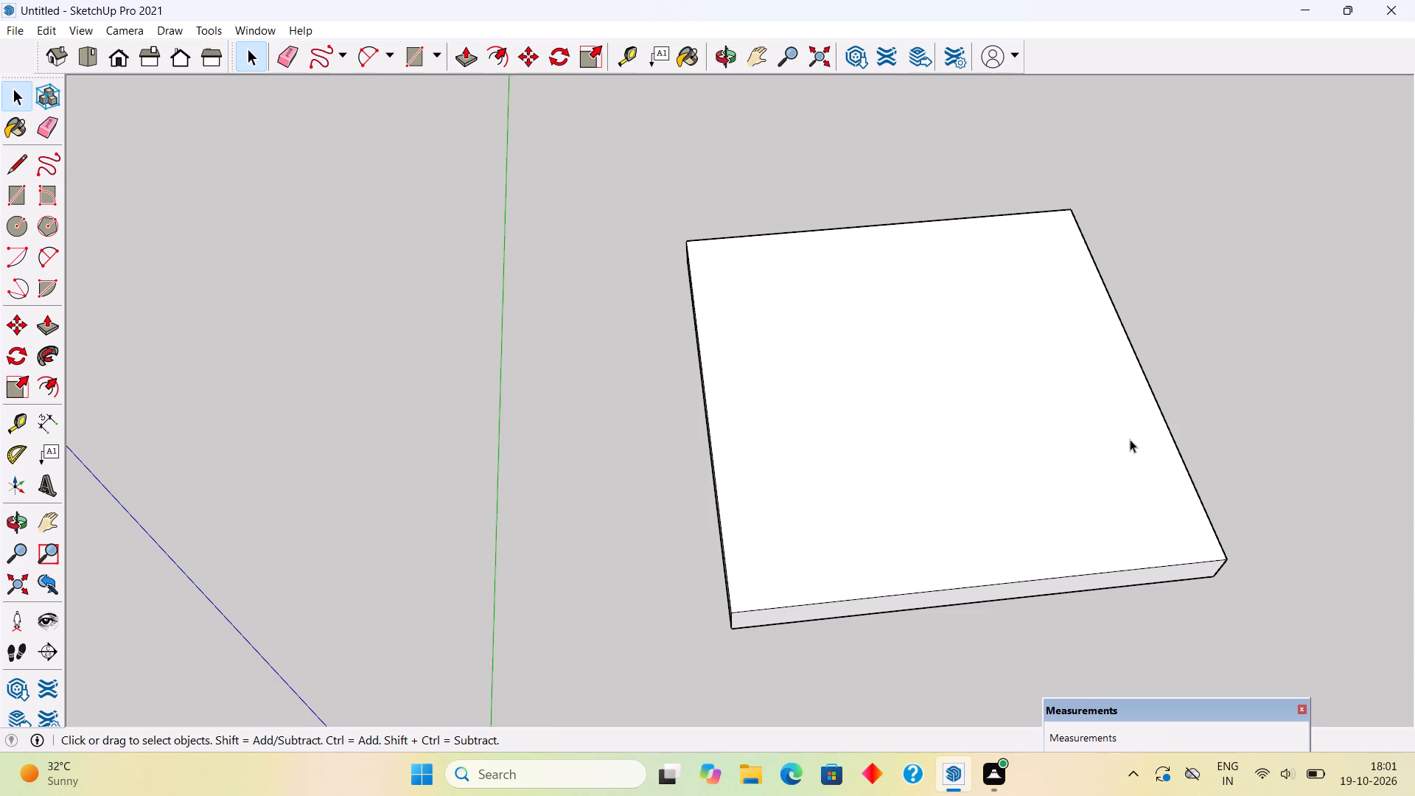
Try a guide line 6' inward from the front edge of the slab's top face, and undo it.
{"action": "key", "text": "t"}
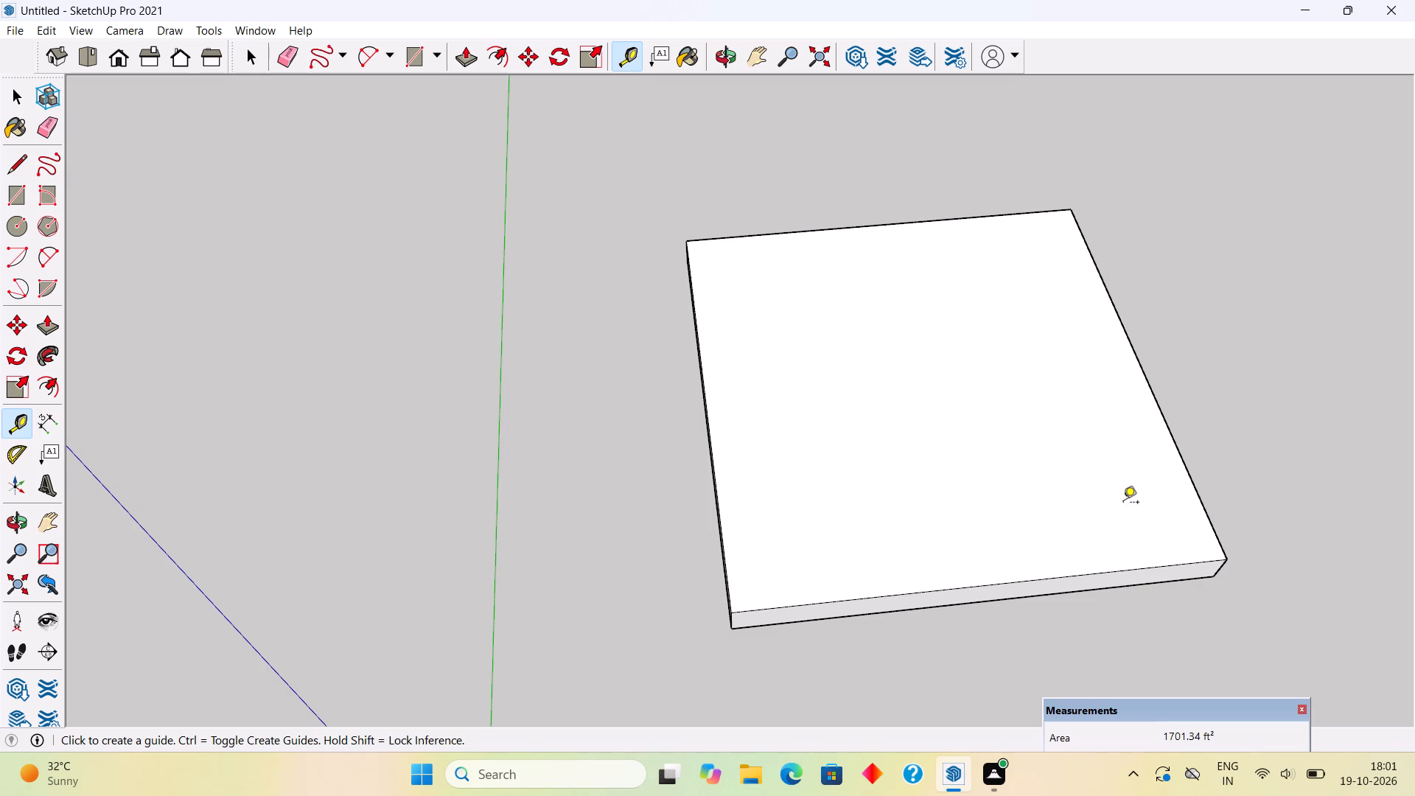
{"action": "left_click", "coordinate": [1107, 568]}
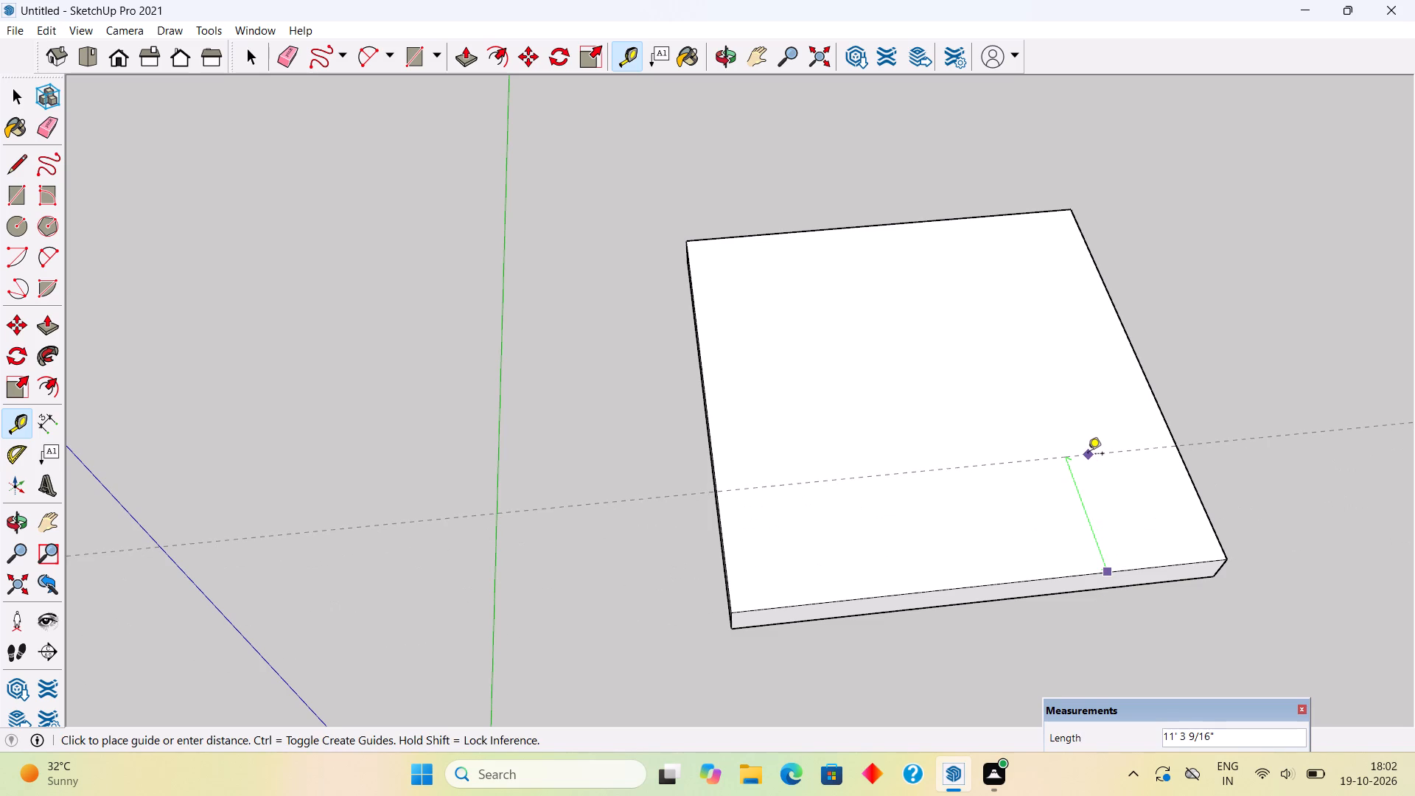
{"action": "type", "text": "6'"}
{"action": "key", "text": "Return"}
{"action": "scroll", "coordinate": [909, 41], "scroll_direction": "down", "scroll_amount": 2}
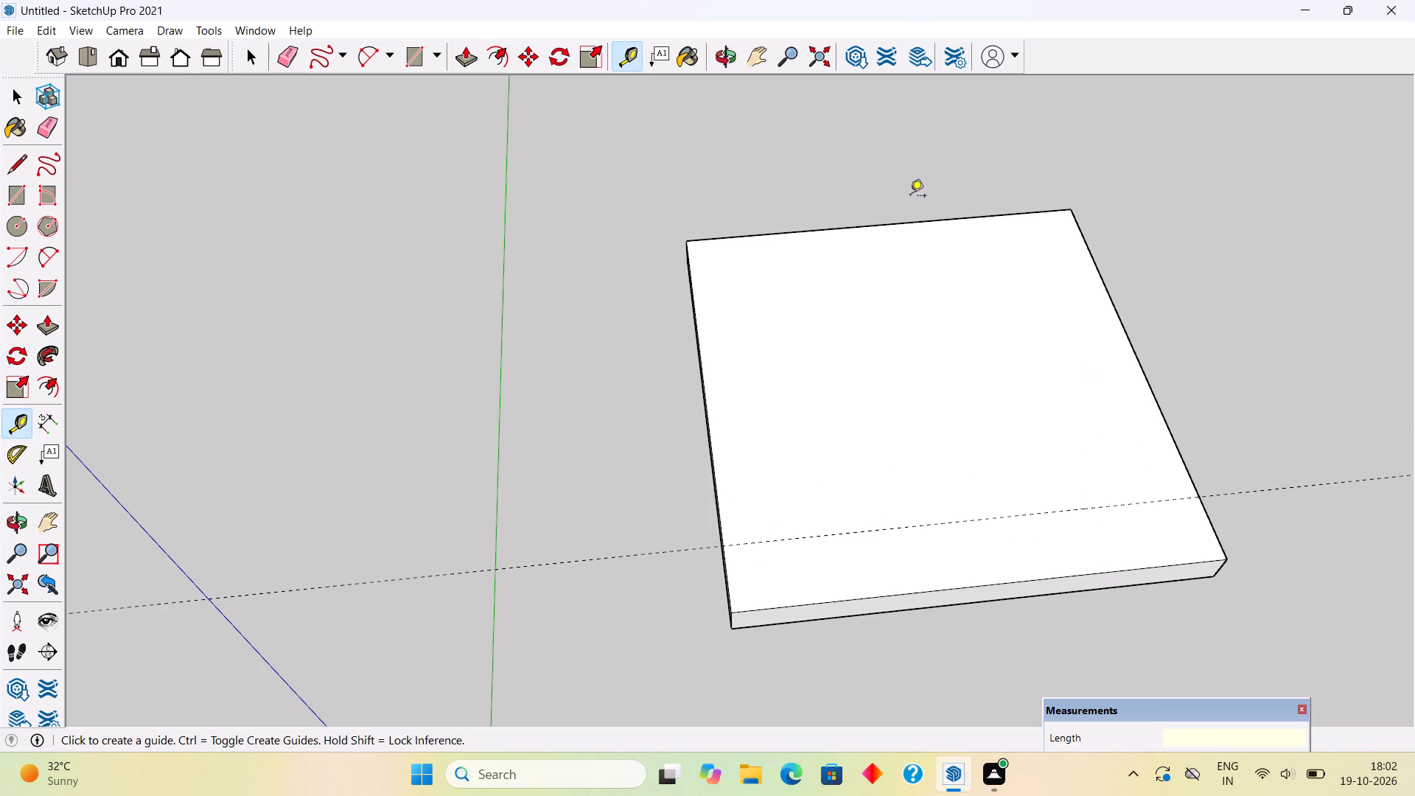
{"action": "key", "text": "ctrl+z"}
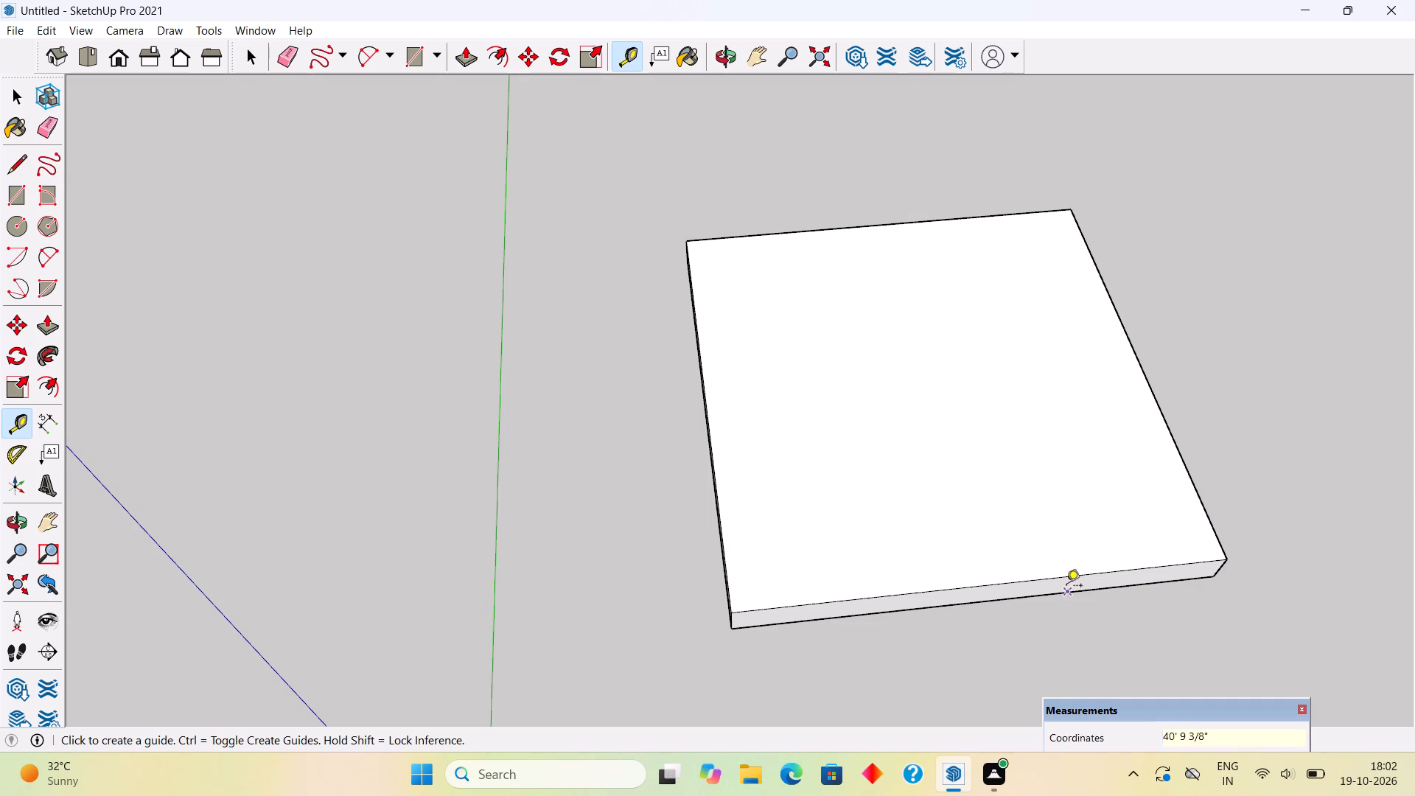
Place a guide line 8' inward from the front edge of the slab's top face, parallel to that edge.
{"action": "left_click", "coordinate": [1072, 576]}
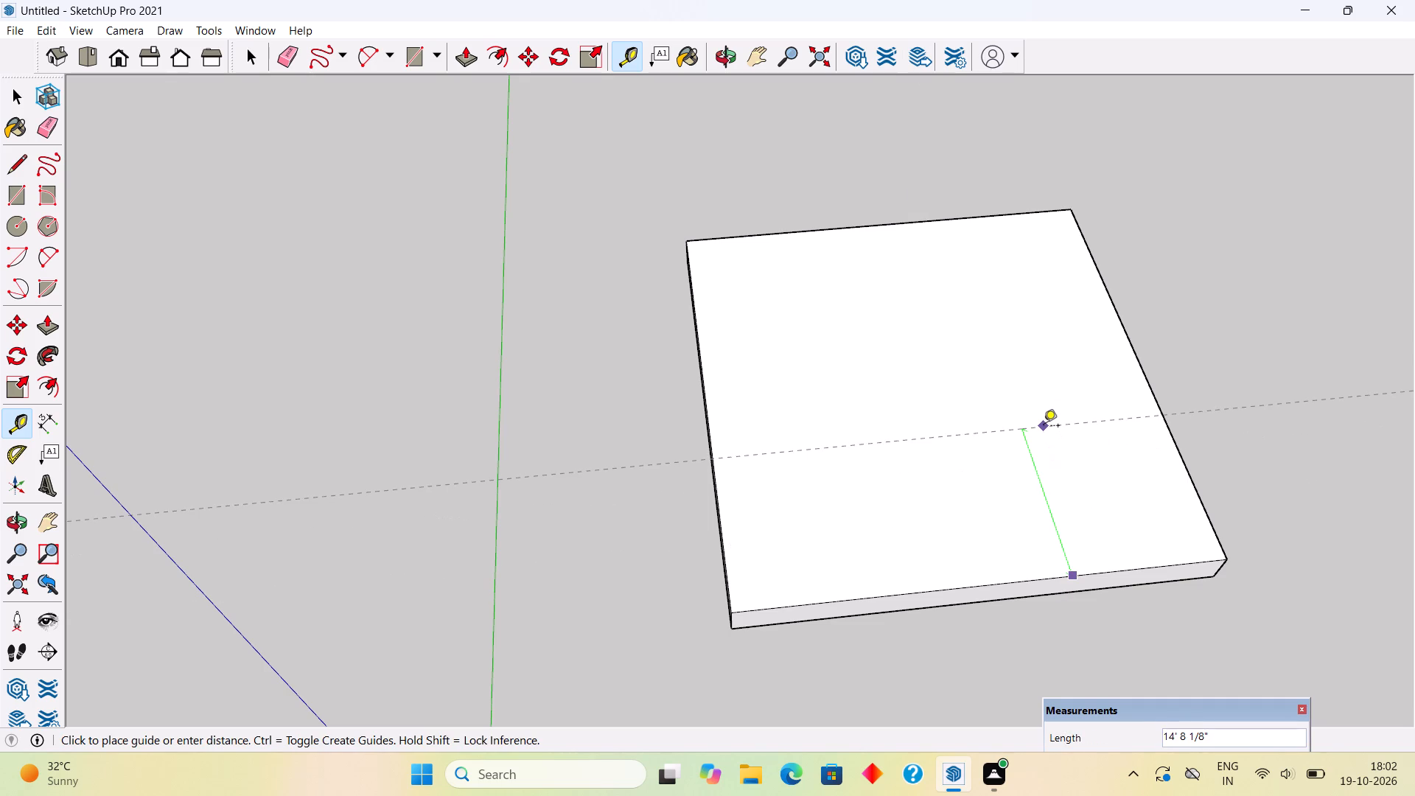
{"action": "type", "text": "8'"}
{"action": "key", "text": "Return"}
{"action": "key", "text": "space"}
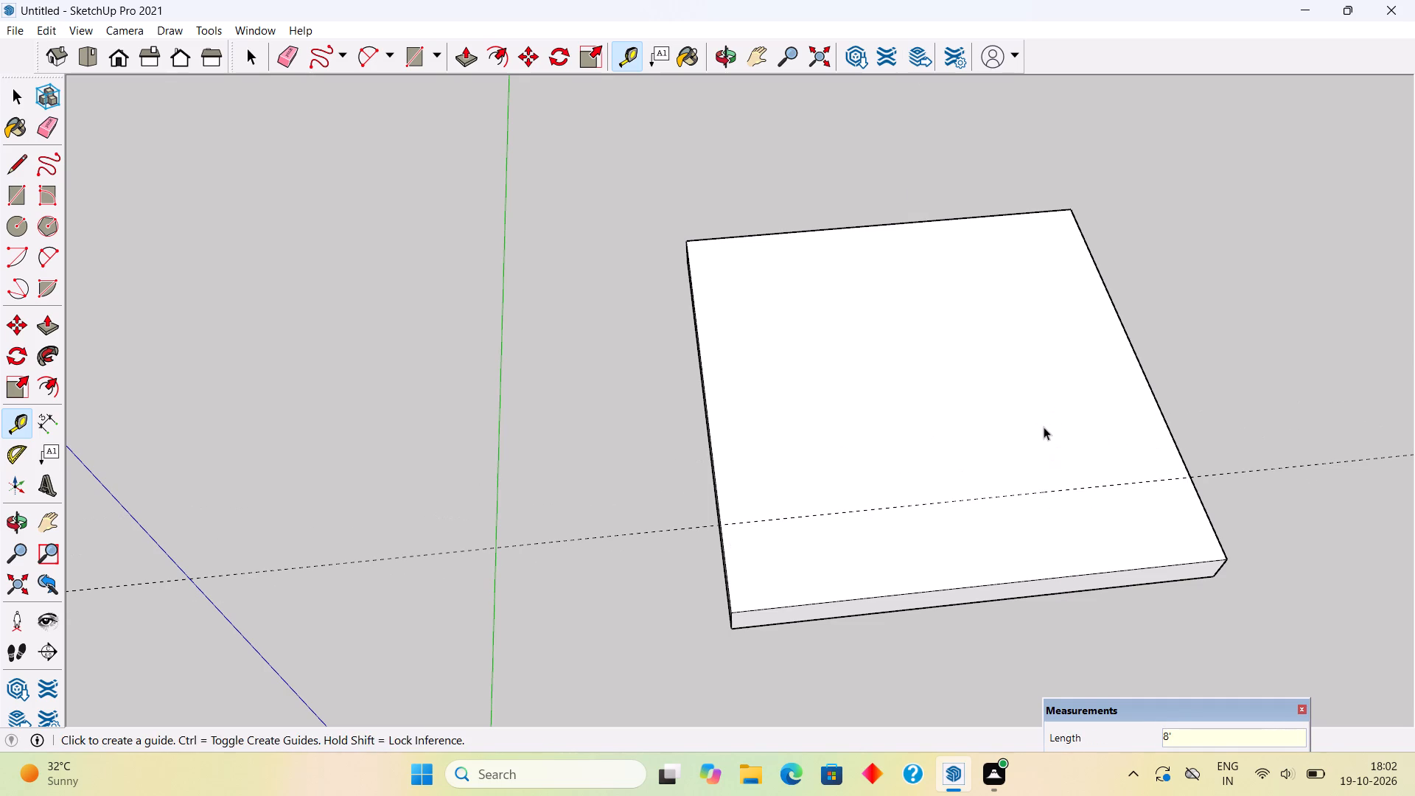
{"action": "middle_click_drag", "start_coordinate": [1006, 500], "coordinate": [887, 483]}
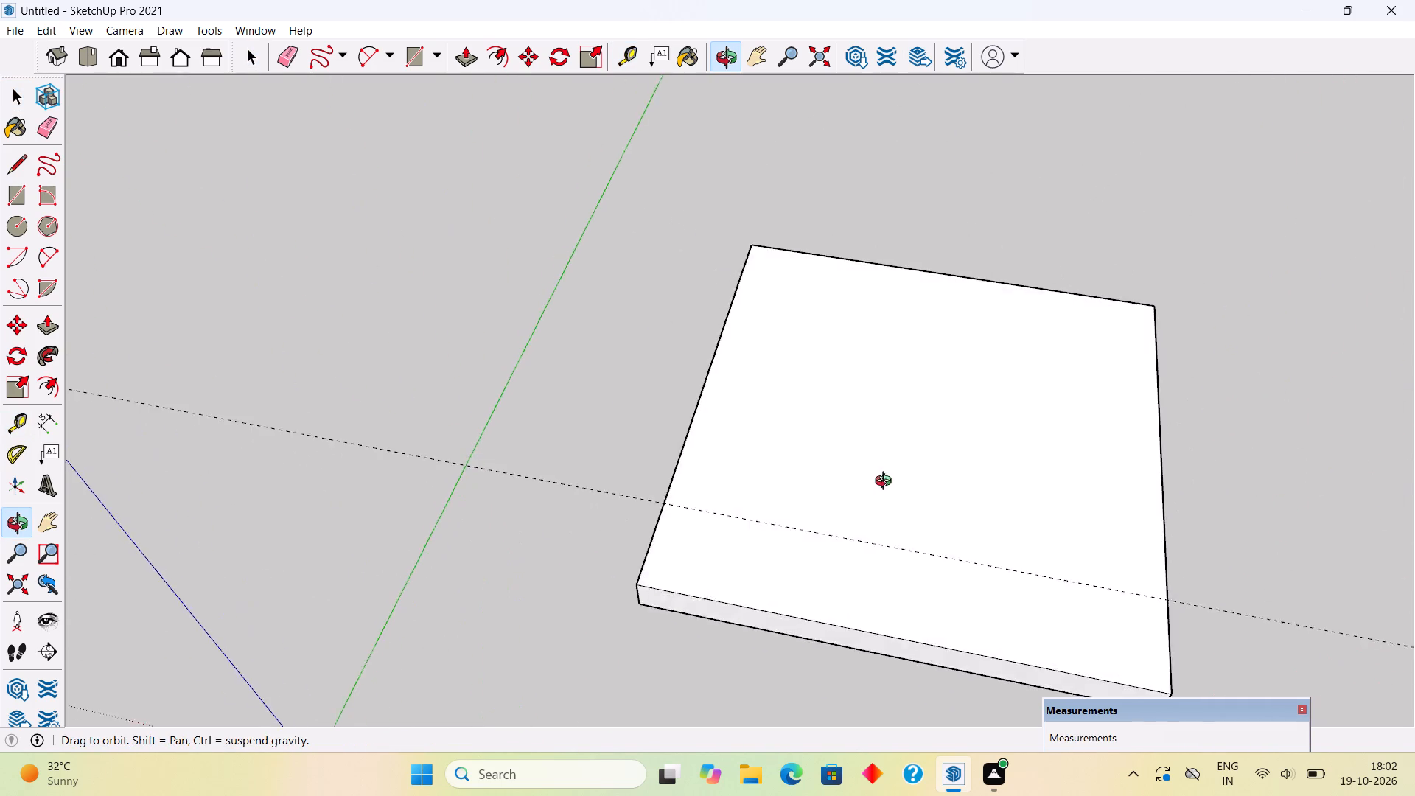
Place a second guide line 9" further inward from the 8' guide on the slab's top face, parallel to it.
{"action": "middle_click_drag", "start_coordinate": [887, 483], "coordinate": [963, 473]}
{"action": "middle_click_drag", "start_coordinate": [1030, 525], "coordinate": [1068, 595]}
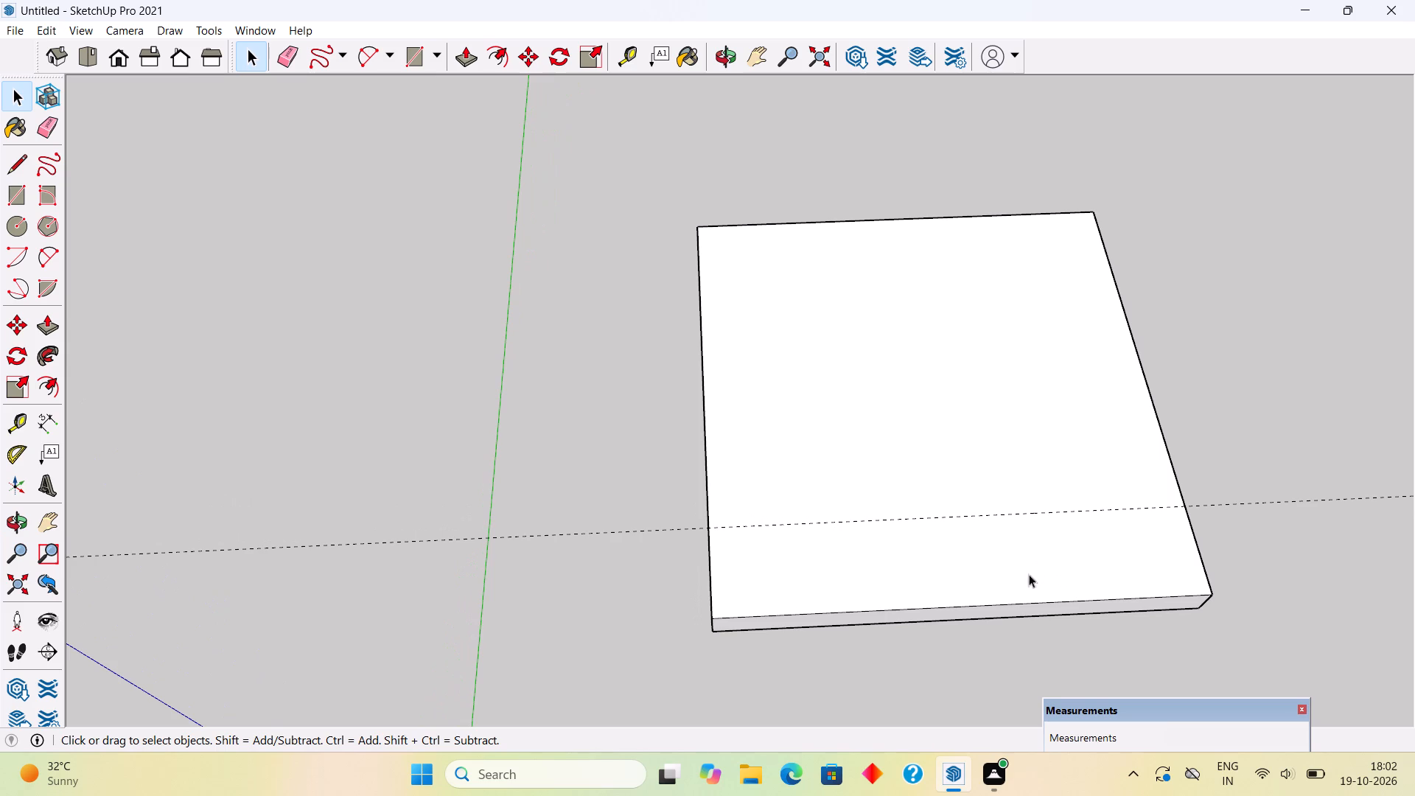
{"action": "middle_click_drag", "start_coordinate": [944, 532], "coordinate": [958, 630]}
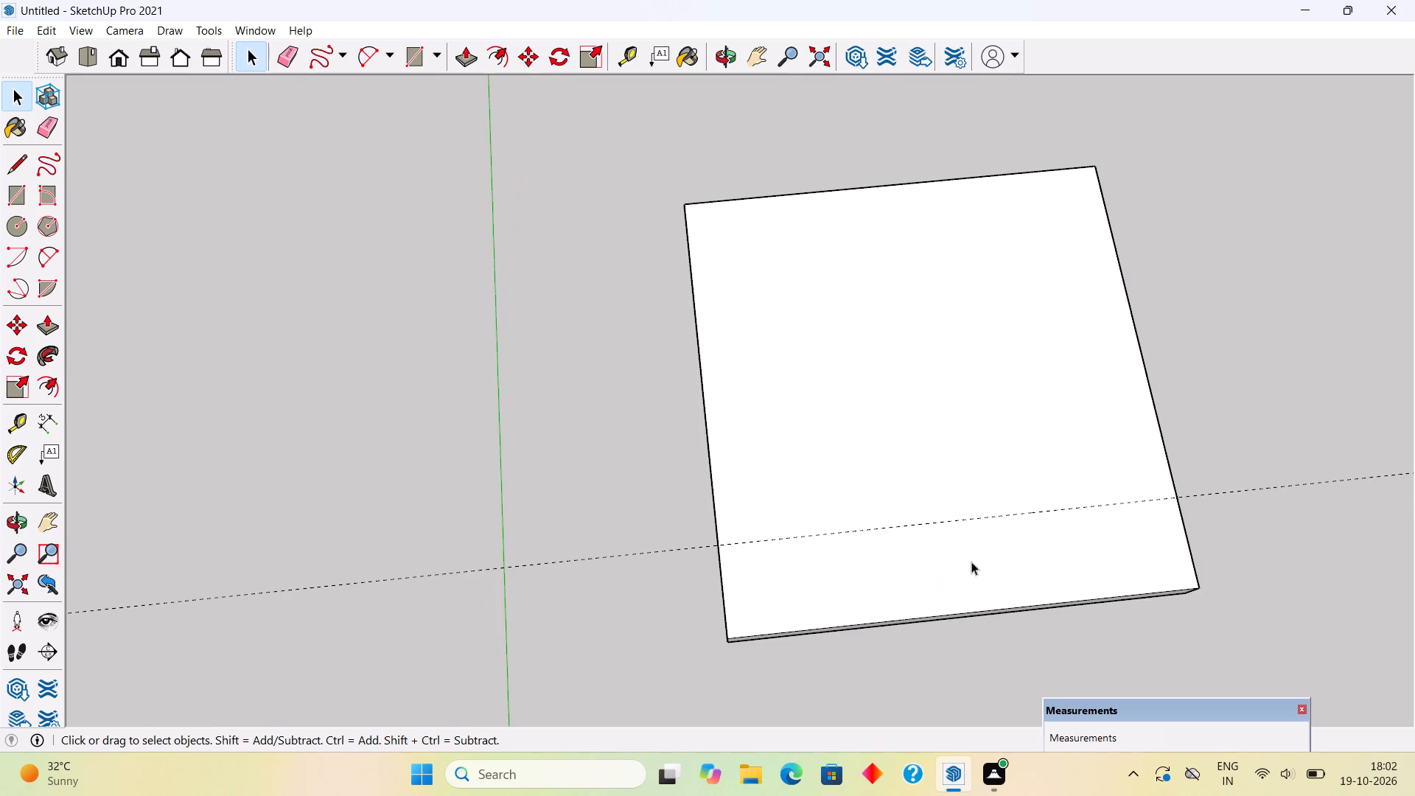
{"action": "middle_click_drag", "start_coordinate": [971, 562], "coordinate": [968, 599]}
{"action": "scroll", "coordinate": [969, 598], "scroll_direction": "down", "scroll_amount": 1}
{"action": "key", "text": "r"}
{"action": "key", "text": "t"}
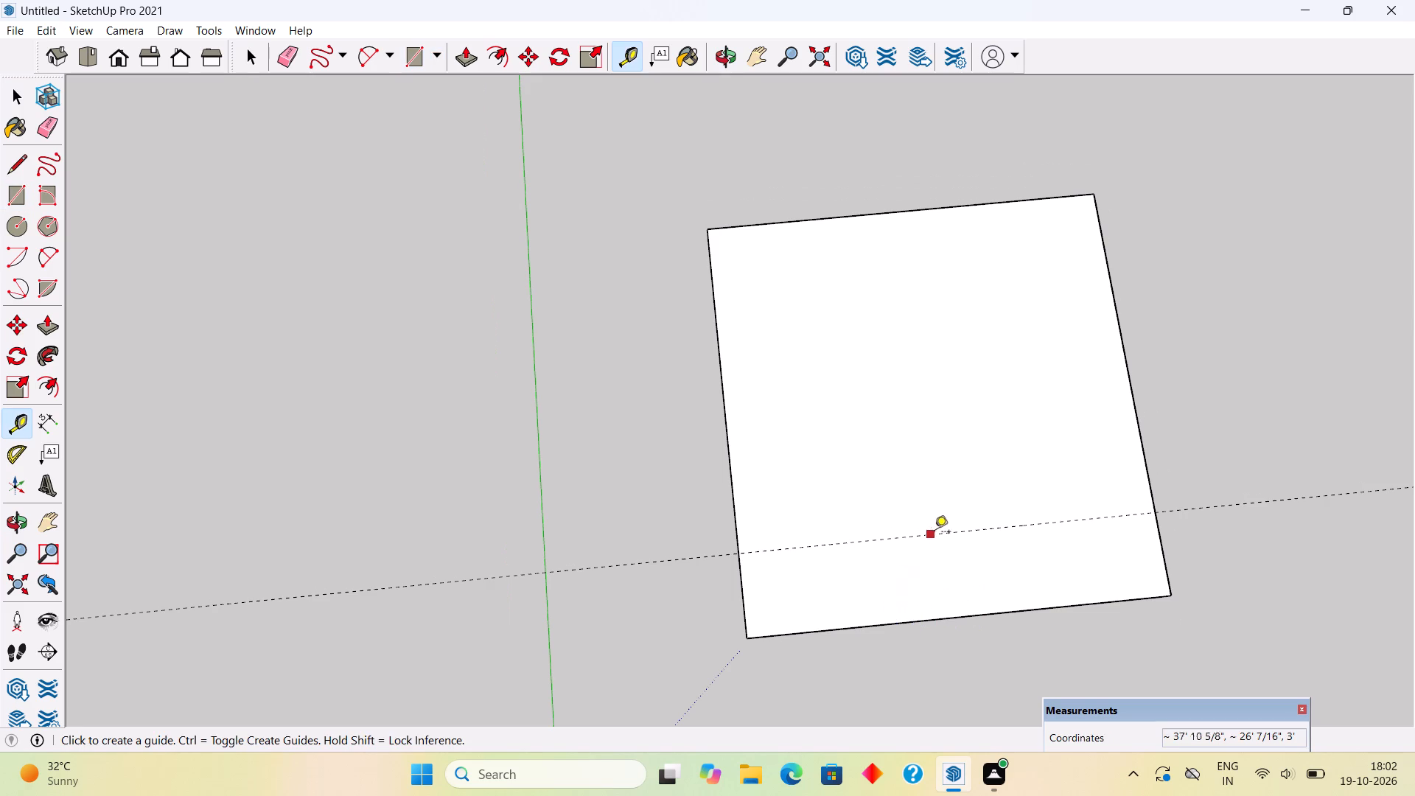
{"action": "left_click", "coordinate": [937, 529]}
{"action": "type", "text": "9\""}
{"action": "key", "text": "Return"}
{"action": "key", "text": "space"}
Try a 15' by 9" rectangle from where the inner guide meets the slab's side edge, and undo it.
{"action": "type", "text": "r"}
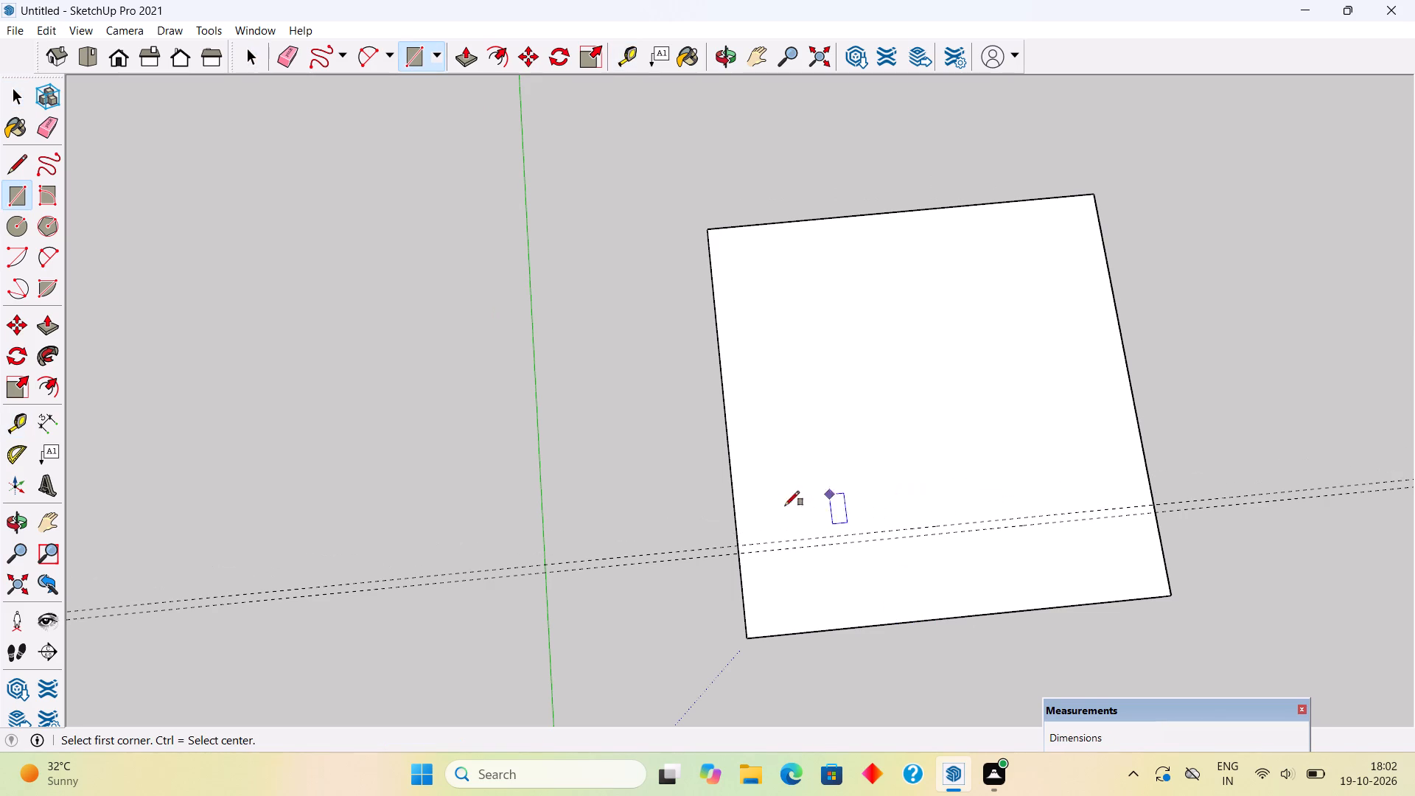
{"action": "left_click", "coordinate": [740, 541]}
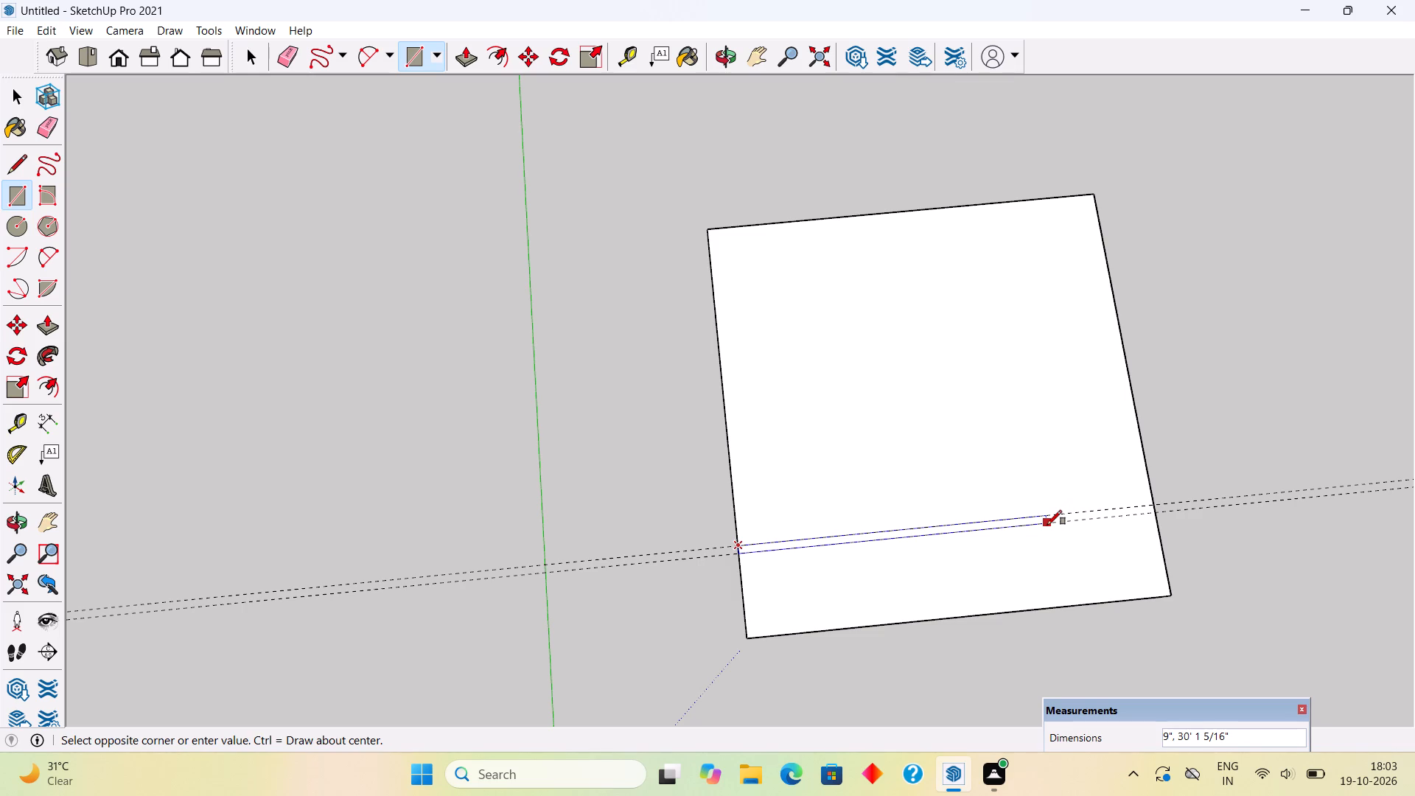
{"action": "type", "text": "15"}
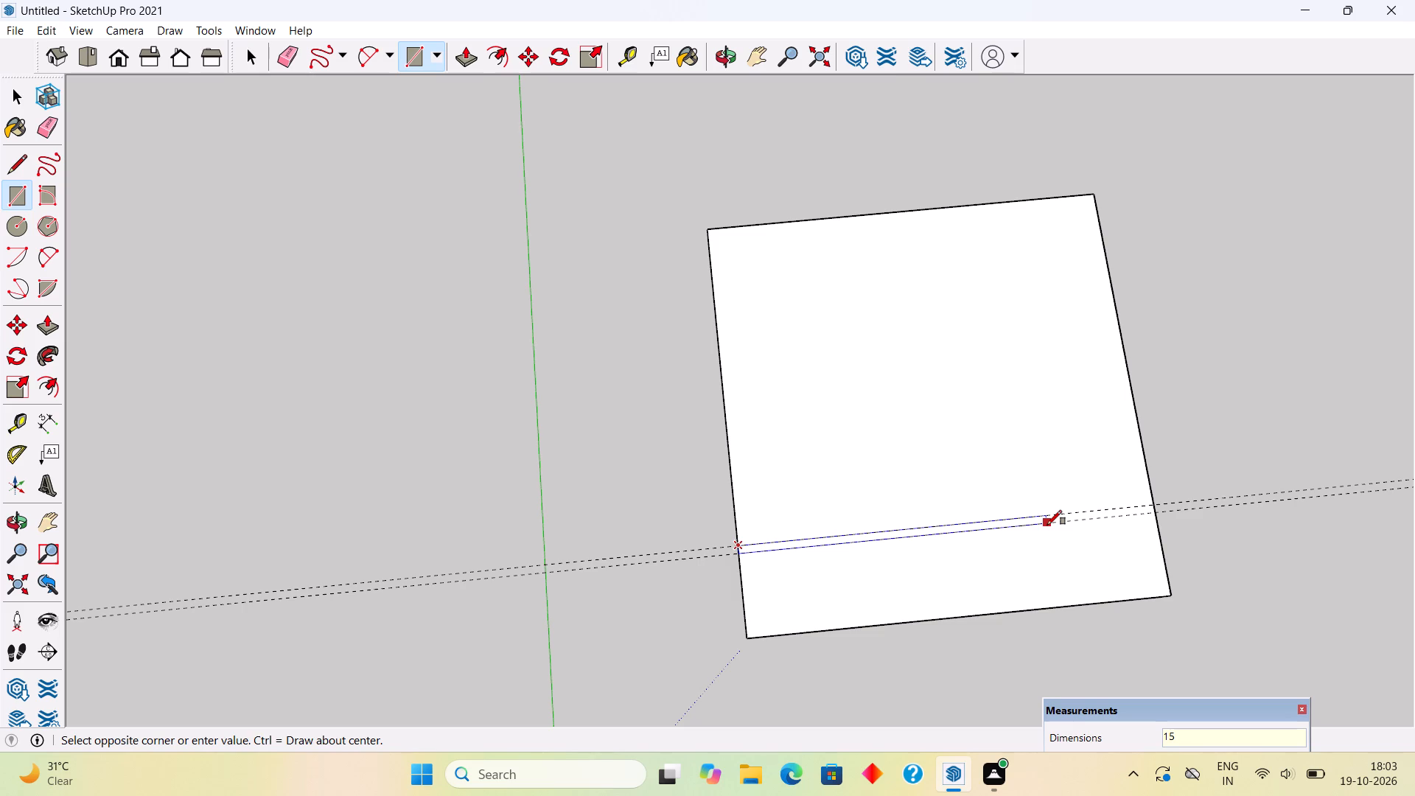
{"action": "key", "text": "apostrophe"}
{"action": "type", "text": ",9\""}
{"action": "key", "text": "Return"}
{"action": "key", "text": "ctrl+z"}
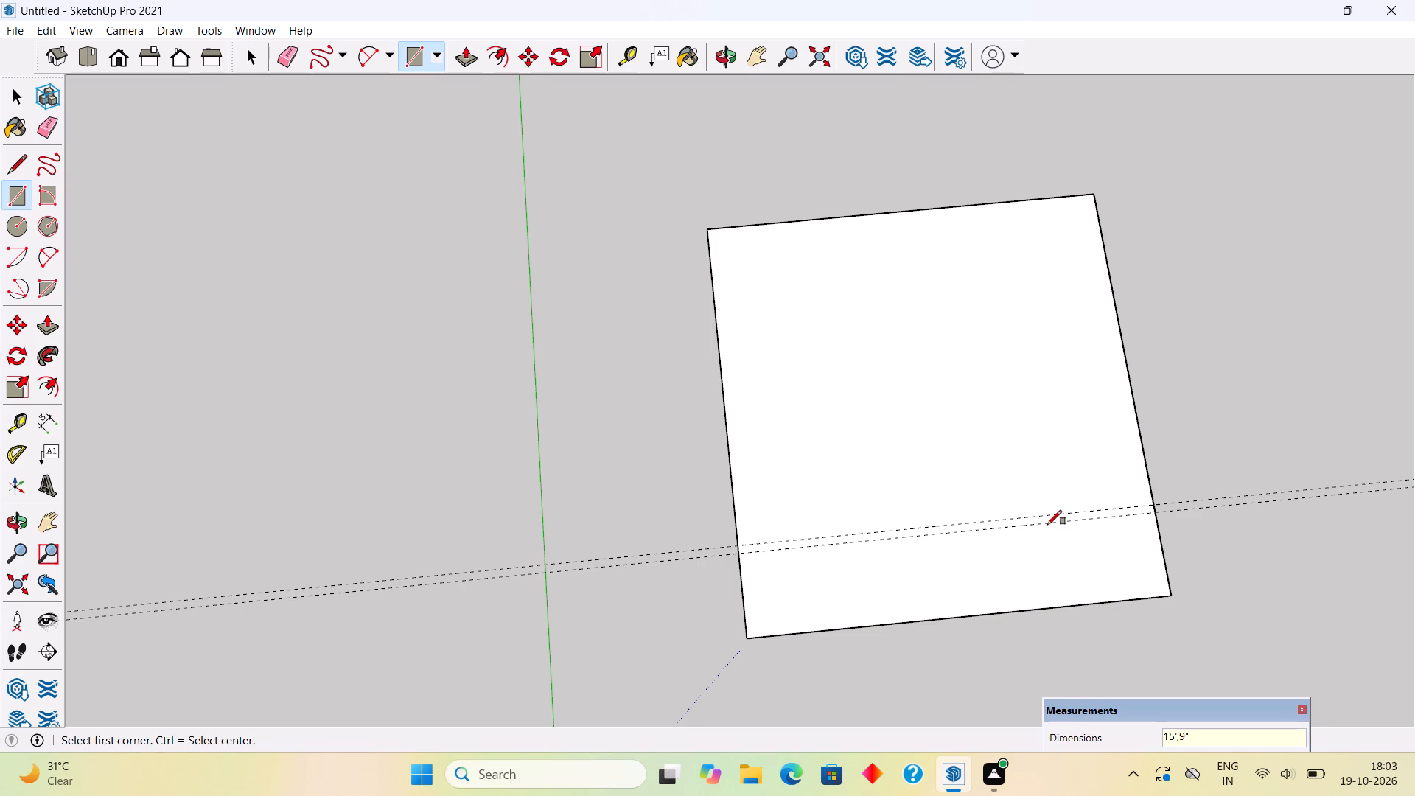
Draw a 9" by 15' rectangle between the two guides, starting where the inner guide meets the slab's side edge.
{"action": "left_click", "coordinate": [741, 545]}
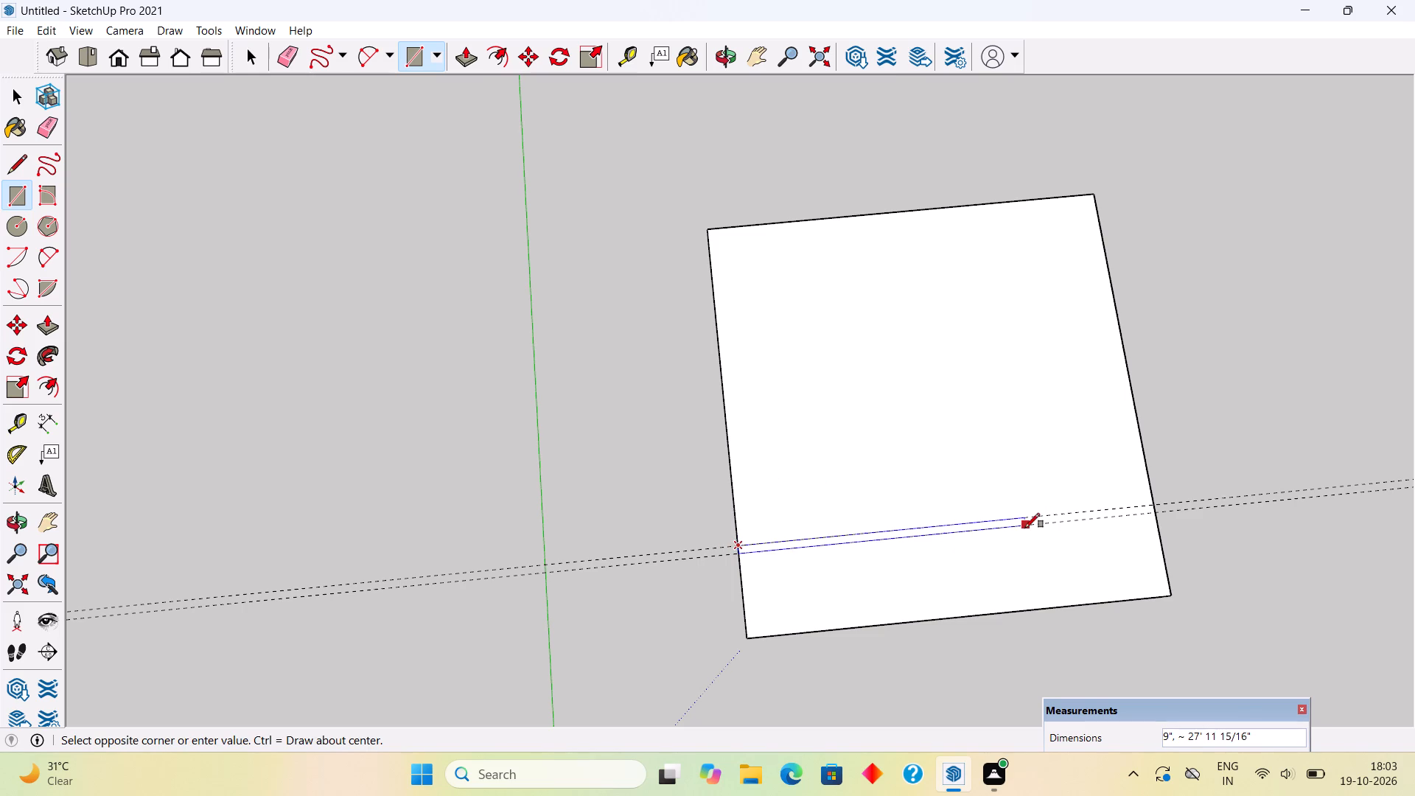
{"action": "key", "text": "9"}
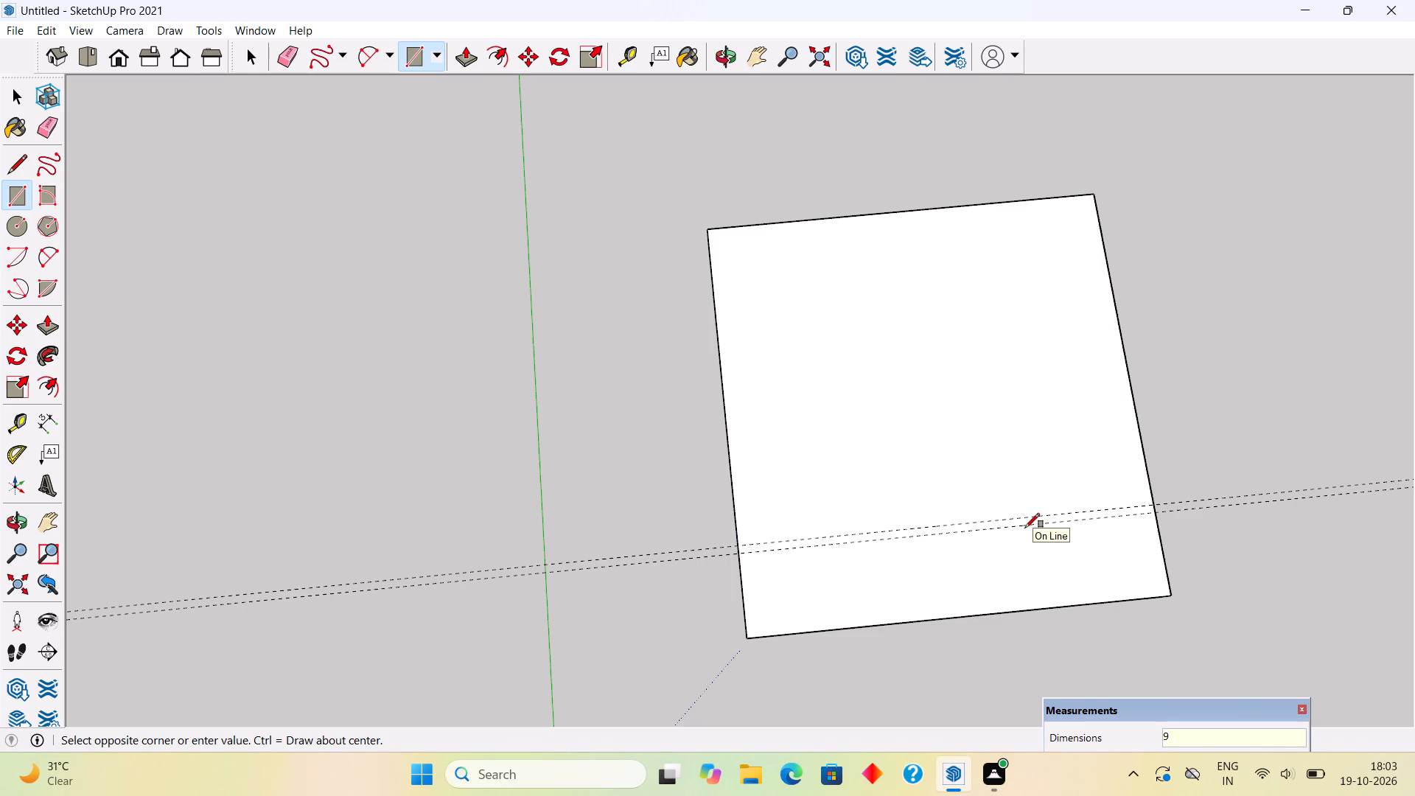
{"action": "key", "text": "shift+quotedbl"}
{"action": "type", "text": ",15'"}
{"action": "key", "text": "Return"}
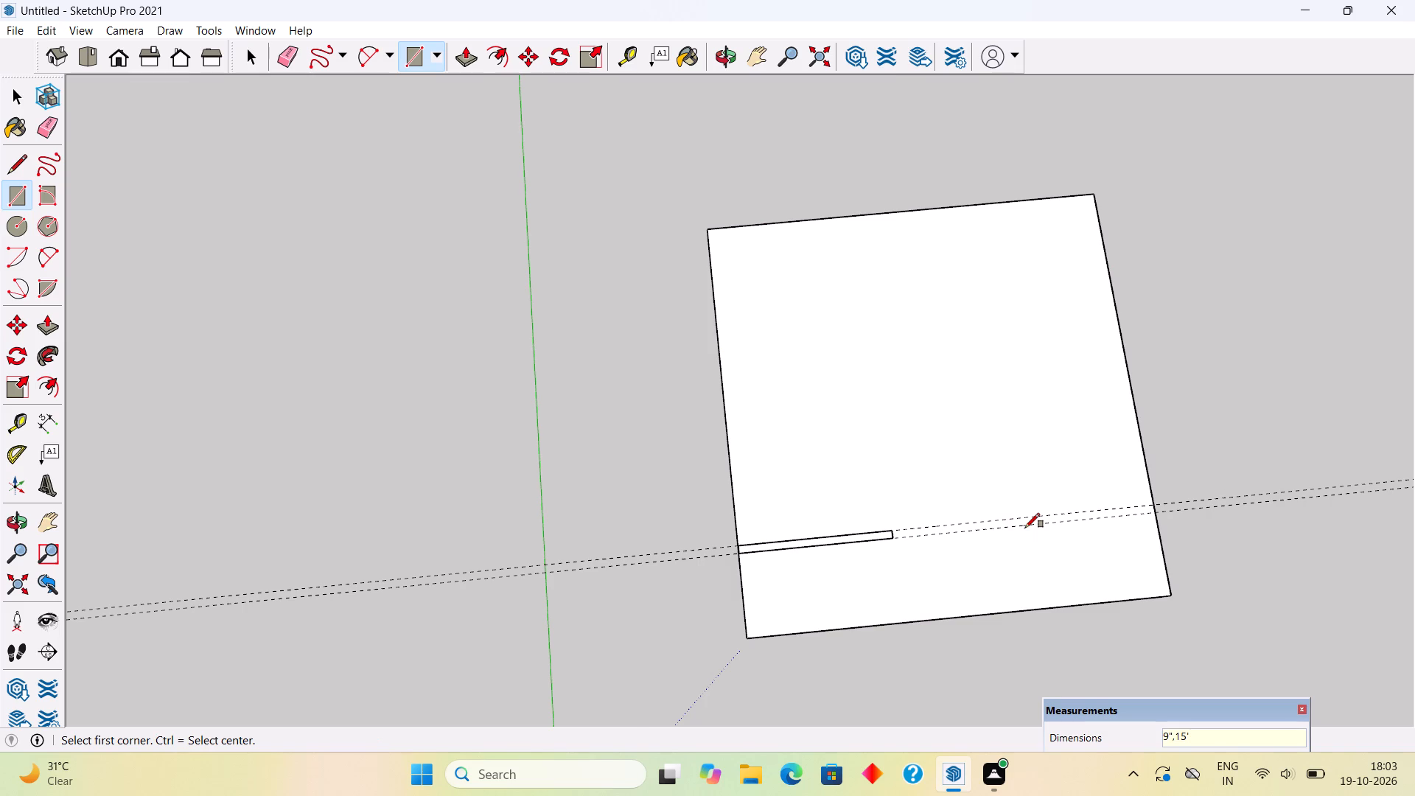
{"action": "scroll", "coordinate": [1022, 520], "scroll_direction": "down", "scroll_amount": 2}
{"action": "key", "text": "space"}
Extrude the 9" by 15' rectangle upward 10' with Push/Pull to form a wall.
{"action": "middle_click_drag", "start_coordinate": [966, 650], "coordinate": [1006, 183]}
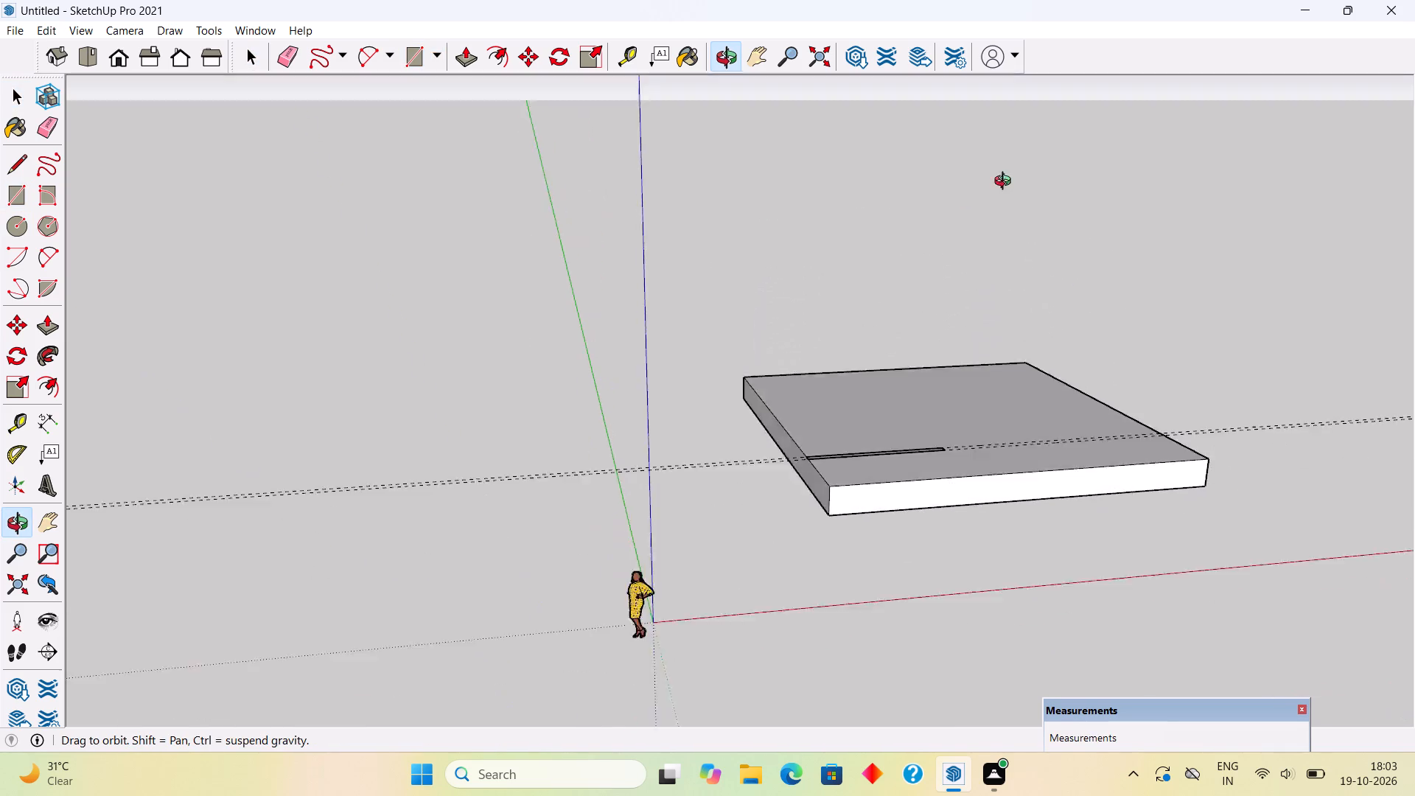
{"action": "middle_click_drag", "start_coordinate": [1006, 183], "coordinate": [1003, 168]}
{"action": "scroll", "coordinate": [920, 408], "scroll_direction": "up", "scroll_amount": 8}
{"action": "middle_click_drag", "start_coordinate": [974, 388], "coordinate": [950, 441]}
{"action": "scroll", "coordinate": [950, 442], "scroll_direction": "down", "scroll_amount": 4}
{"action": "middle_click_drag", "start_coordinate": [949, 428], "coordinate": [912, 656]}
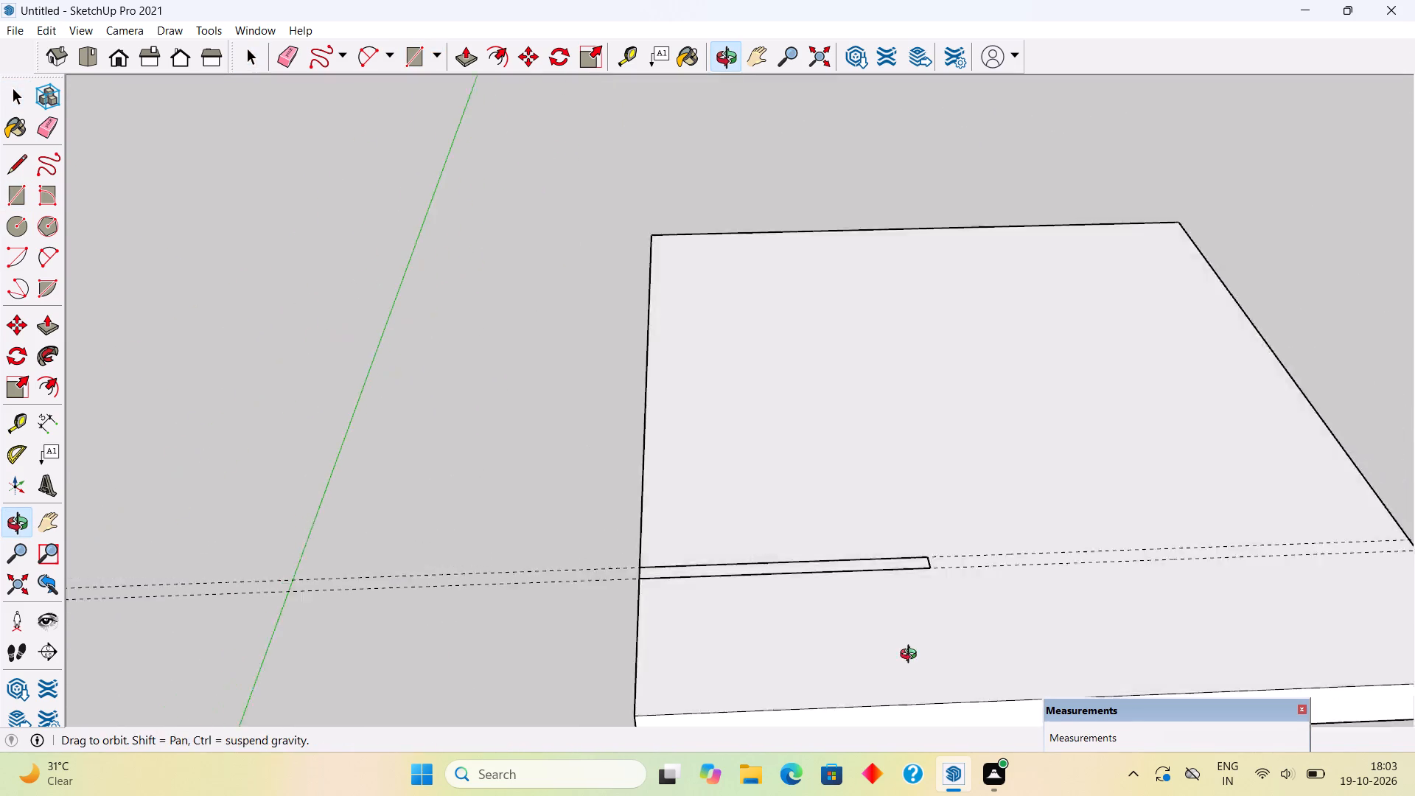
{"action": "middle_click_drag", "start_coordinate": [912, 656], "coordinate": [910, 663]}
{"action": "scroll", "coordinate": [867, 596], "scroll_direction": "up", "scroll_amount": 5}
{"action": "key", "text": "p"}
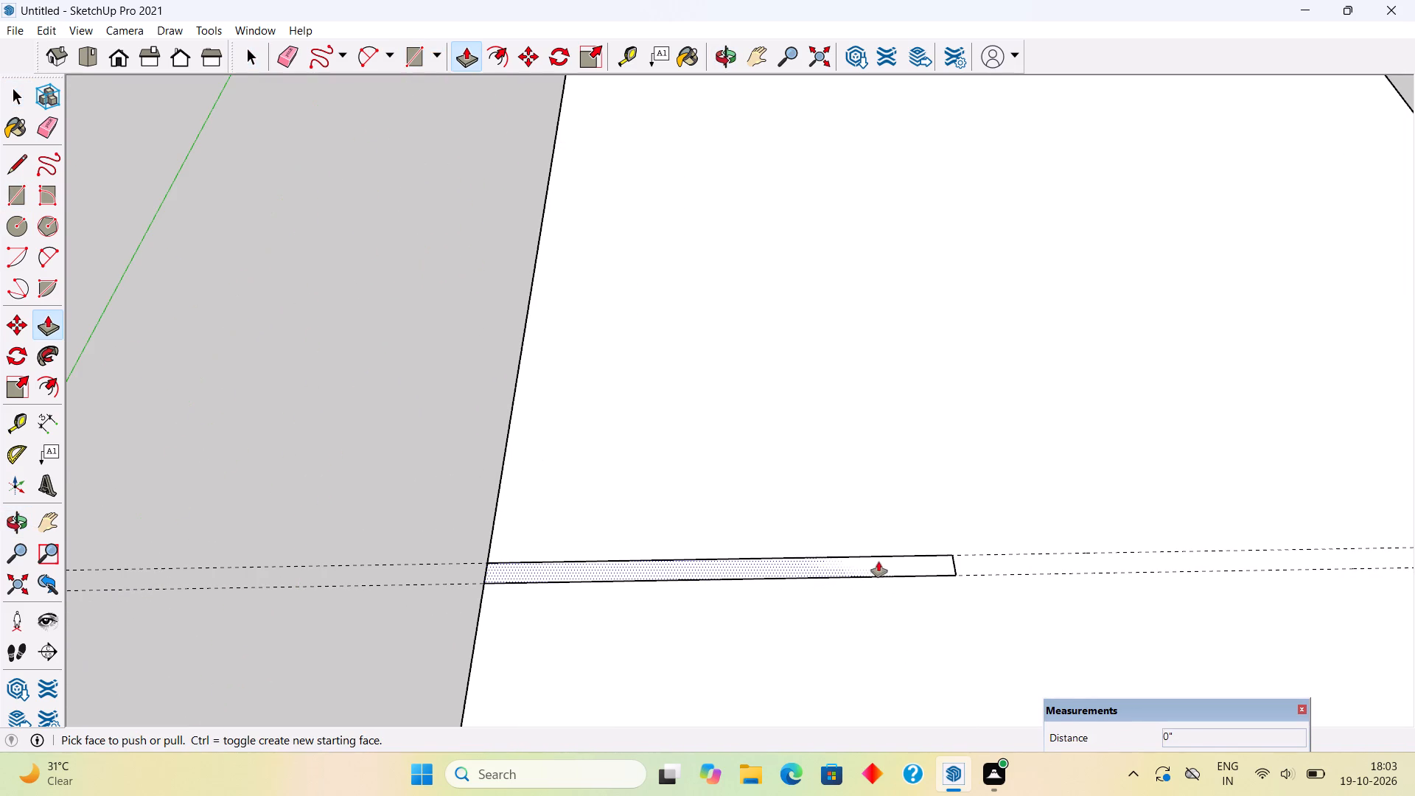
{"action": "left_click", "coordinate": [878, 562]}
{"action": "type", "text": "10'"}
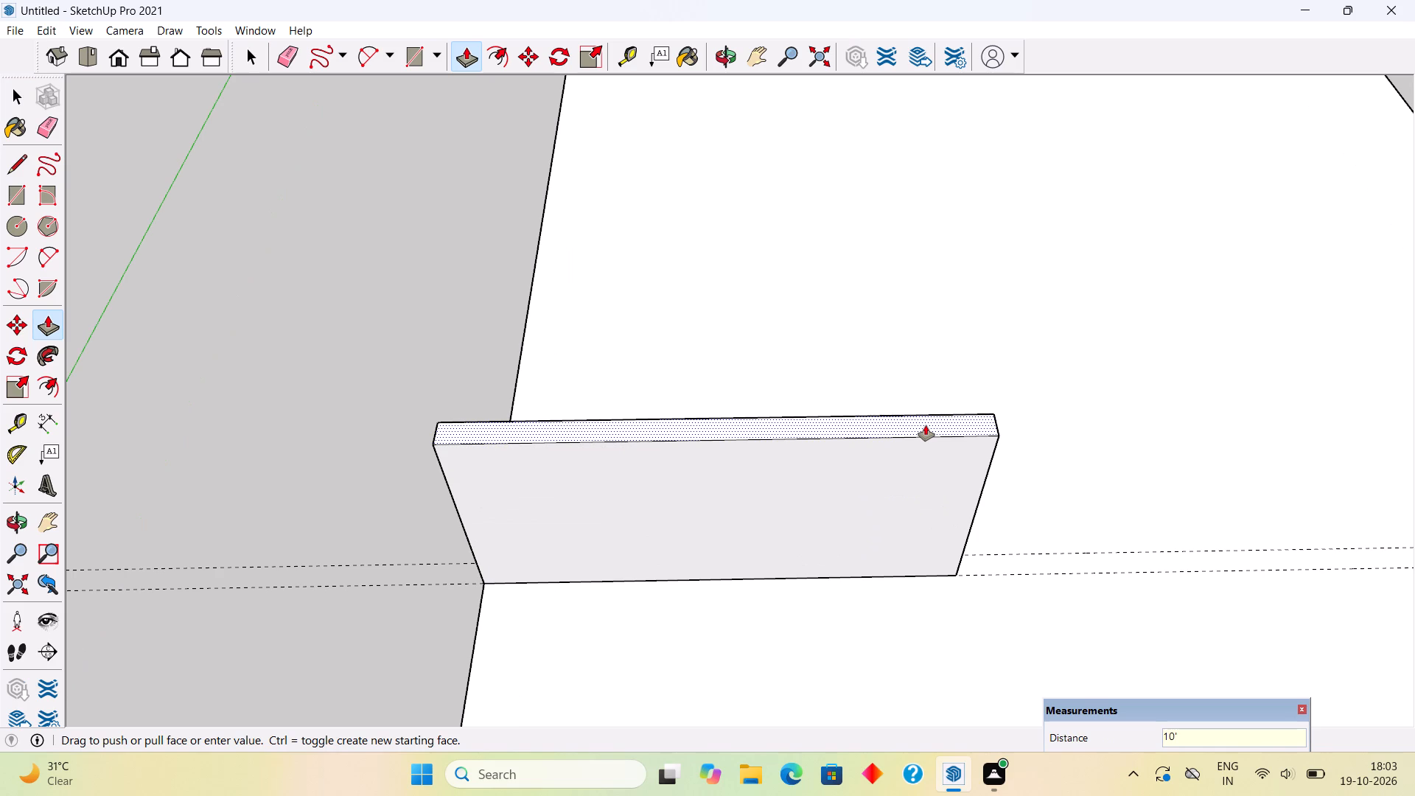
{"action": "key", "text": "Return"}
{"action": "key", "text": "space"}
Select the whole wall, make it a group, and clear the selection.
{"action": "triple_click", "coordinate": [928, 422]}
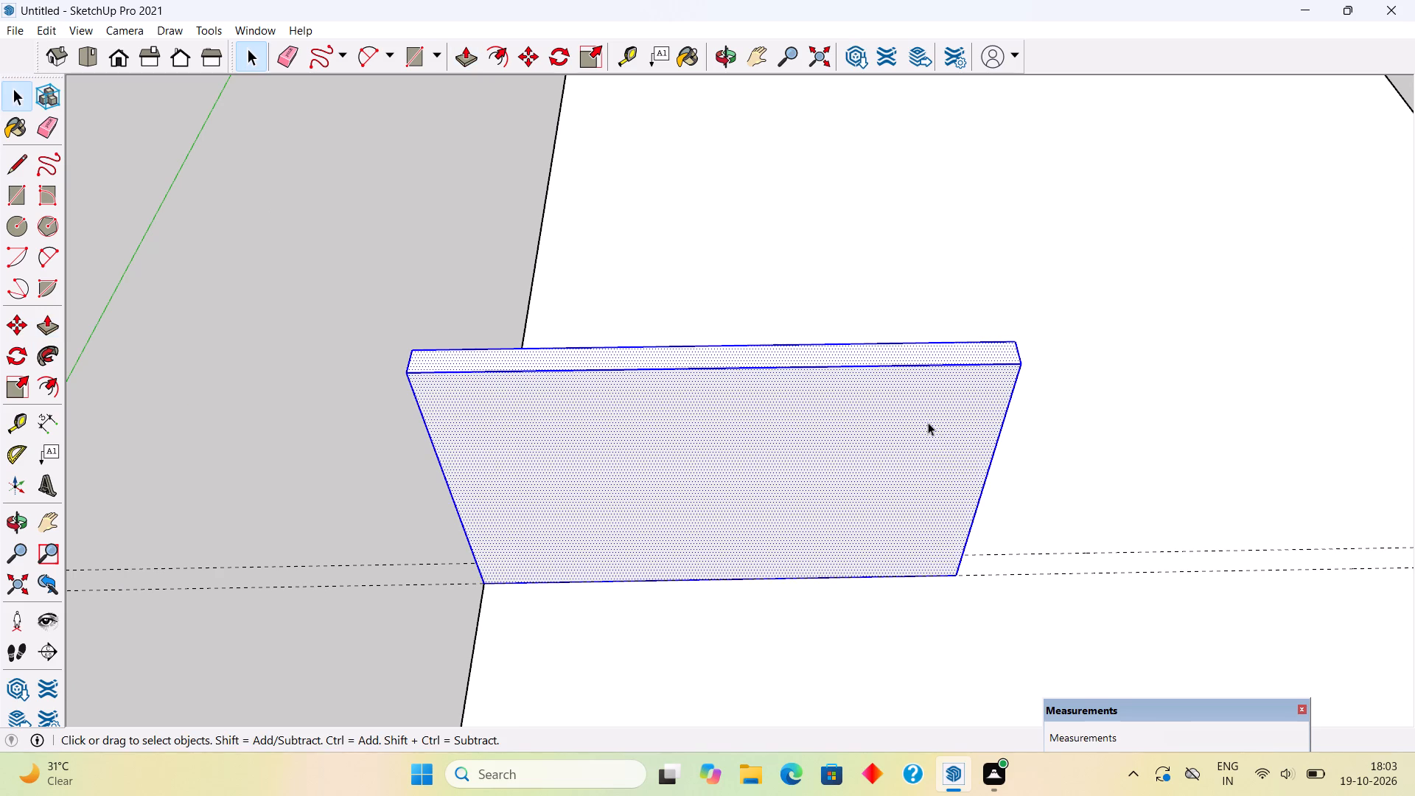
{"action": "right_click", "coordinate": [927, 419]}
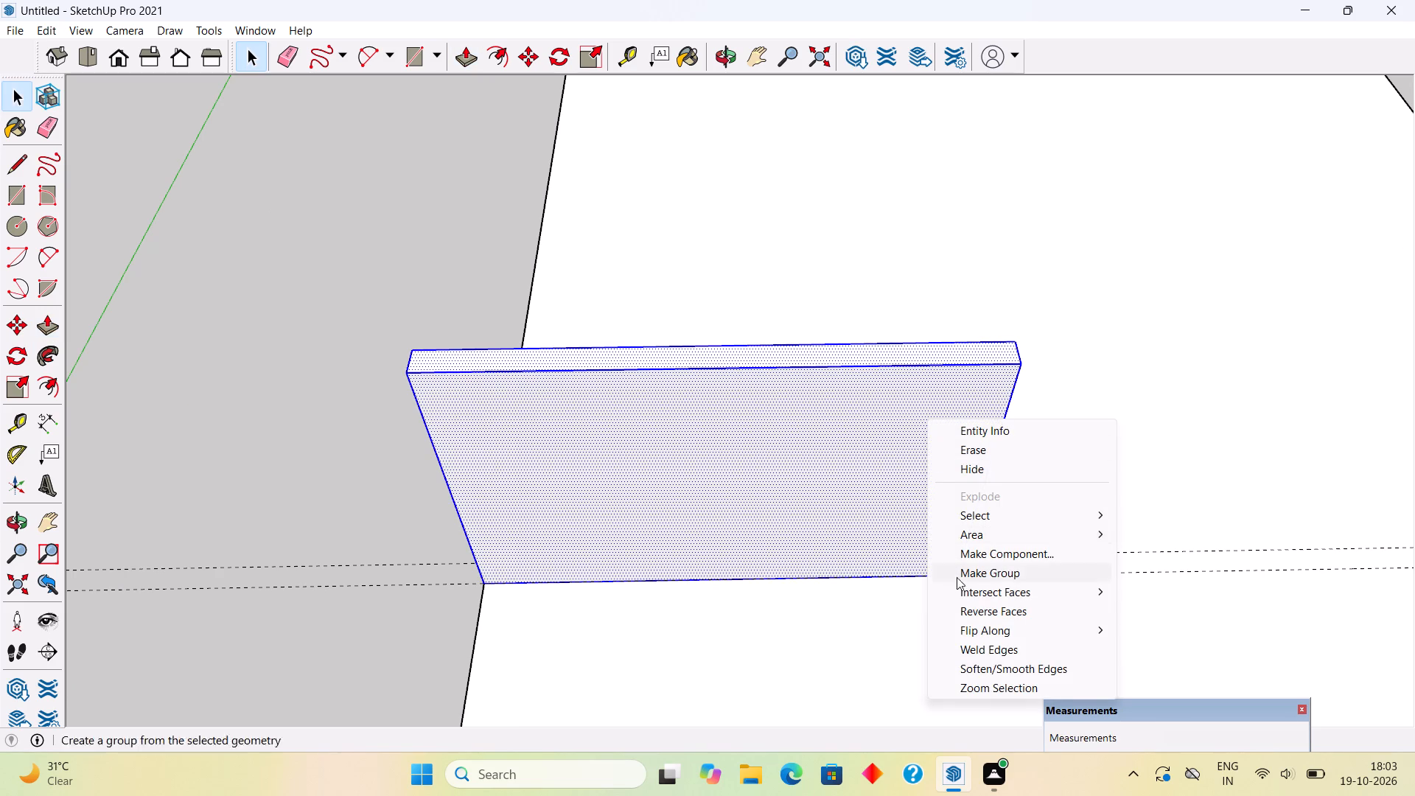
{"action": "left_click", "coordinate": [976, 566]}
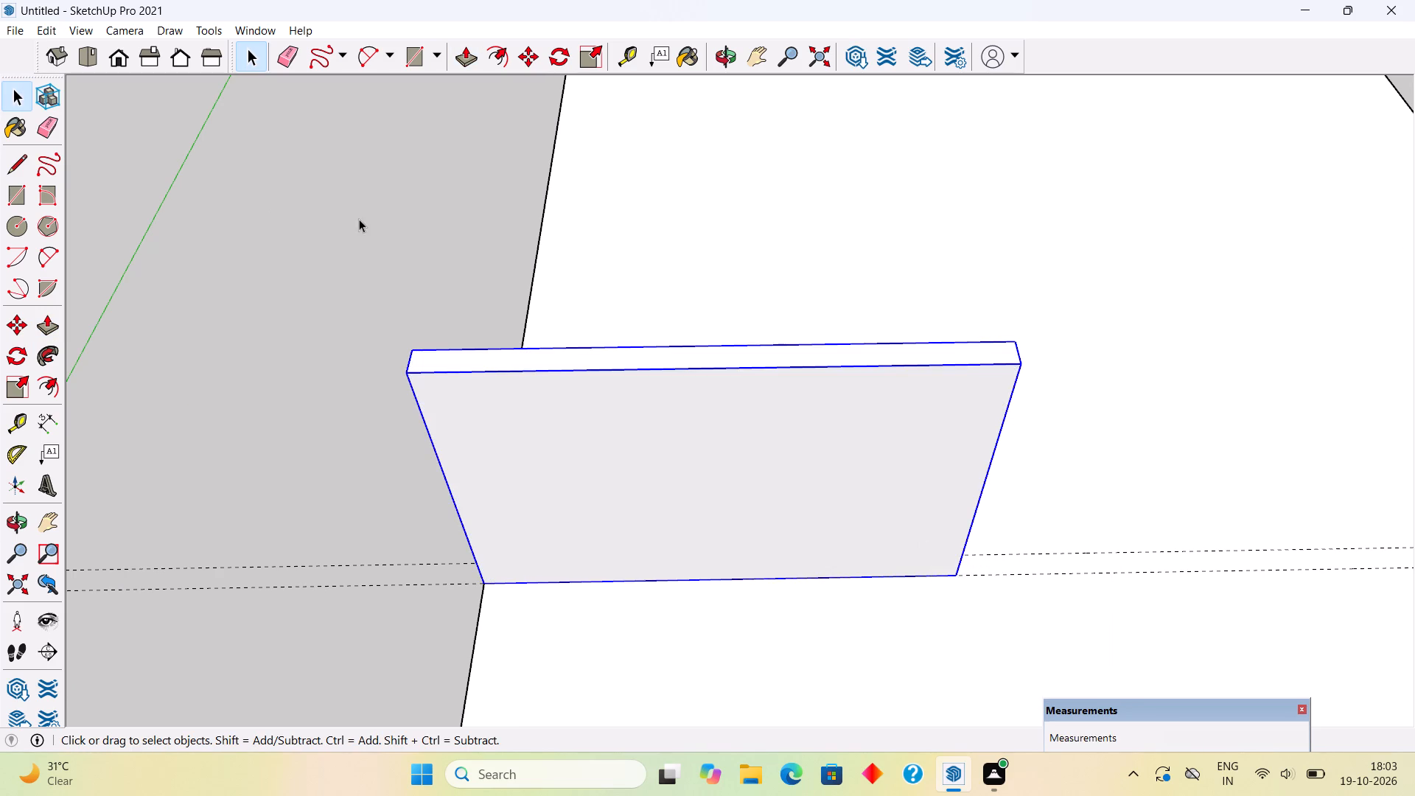
{"action": "left_click", "coordinate": [359, 219]}
Place a guide line 30' across the slab from the side edge at the wall's outer end, parallel to that edge.
{"action": "scroll", "coordinate": [513, 504], "scroll_direction": "down", "scroll_amount": 4}
{"action": "middle_click_drag", "start_coordinate": [562, 576], "coordinate": [694, 301]}
{"action": "scroll", "coordinate": [694, 301], "scroll_direction": "down", "scroll_amount": 3}
{"action": "middle_click_drag", "start_coordinate": [691, 370], "coordinate": [569, 327]}
{"action": "scroll", "coordinate": [570, 327], "scroll_direction": "up", "scroll_amount": 2}
{"action": "middle_click_drag", "start_coordinate": [890, 325], "coordinate": [1024, 447]}
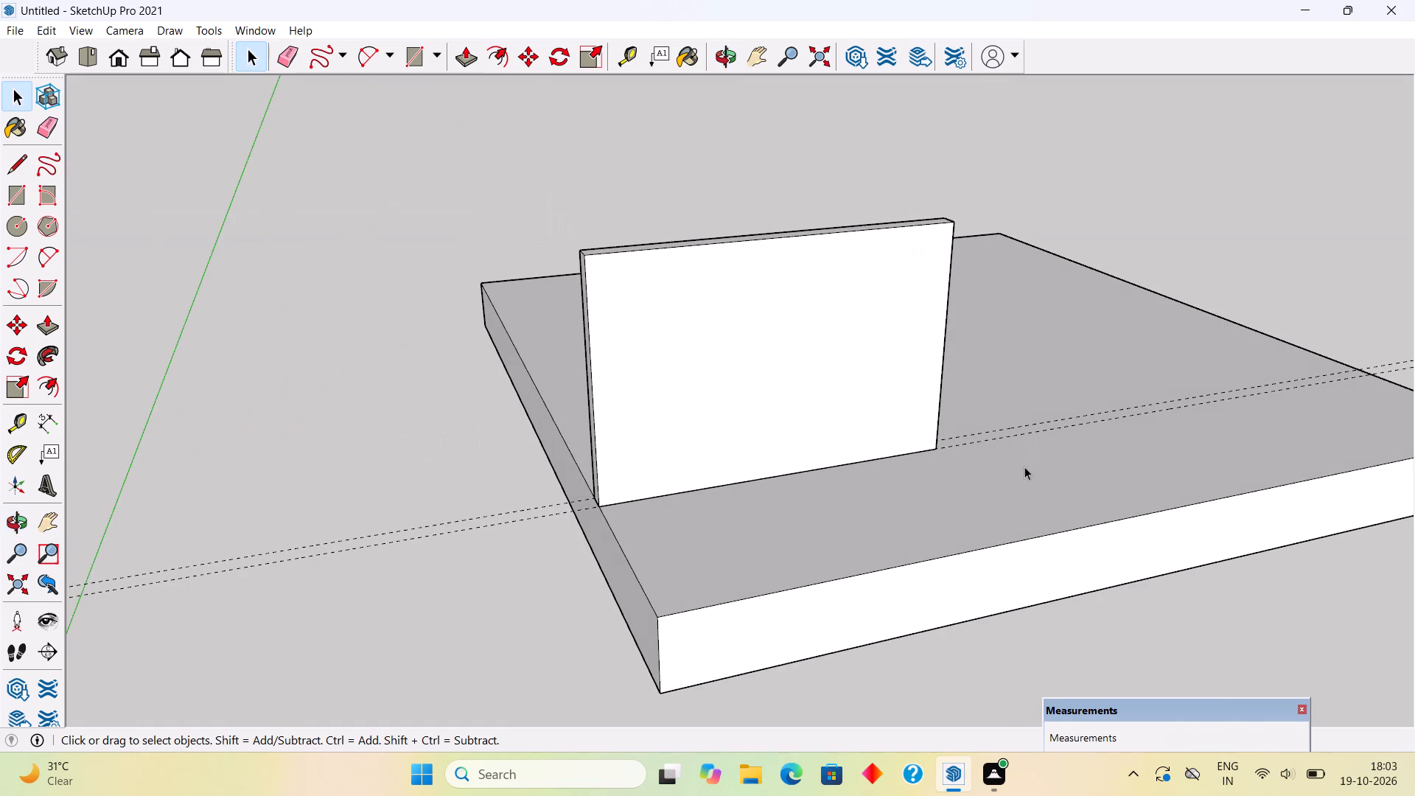
{"action": "middle_click_drag", "start_coordinate": [834, 427], "coordinate": [435, 405]}
{"action": "scroll", "coordinate": [797, 363], "scroll_direction": "down", "scroll_amount": 7}
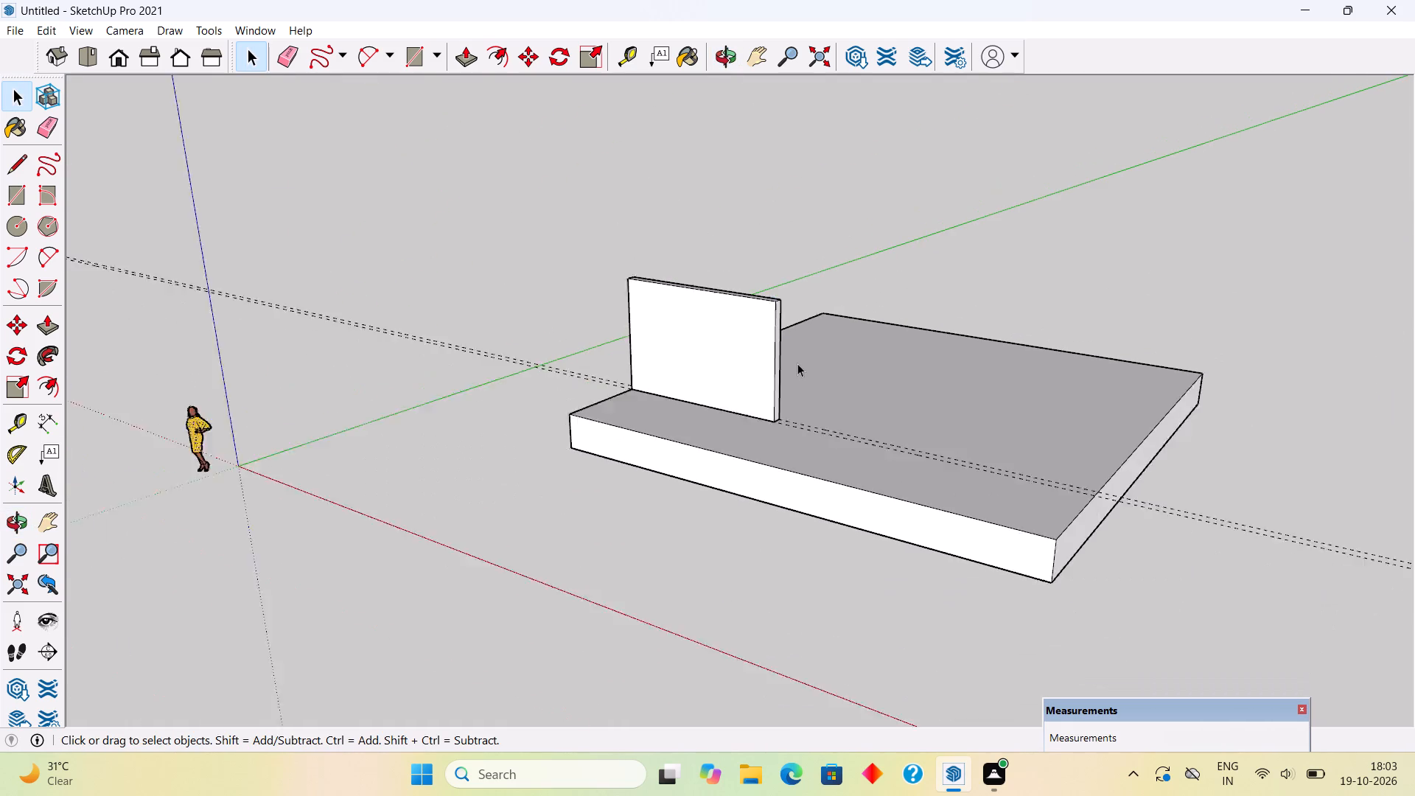
{"action": "key", "text": "t"}
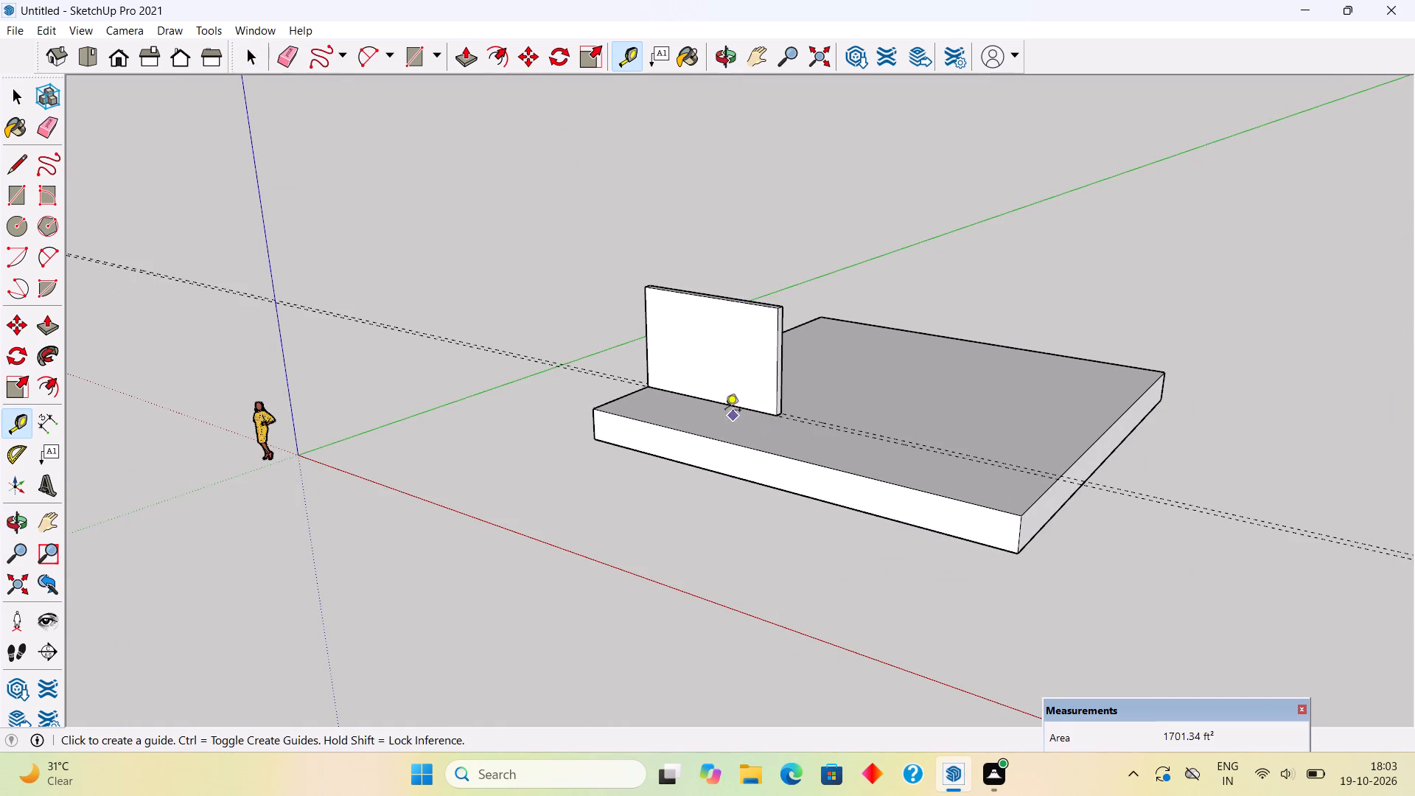
{"action": "scroll", "coordinate": [649, 394], "scroll_direction": "up", "scroll_amount": 5}
{"action": "left_click", "coordinate": [631, 395]}
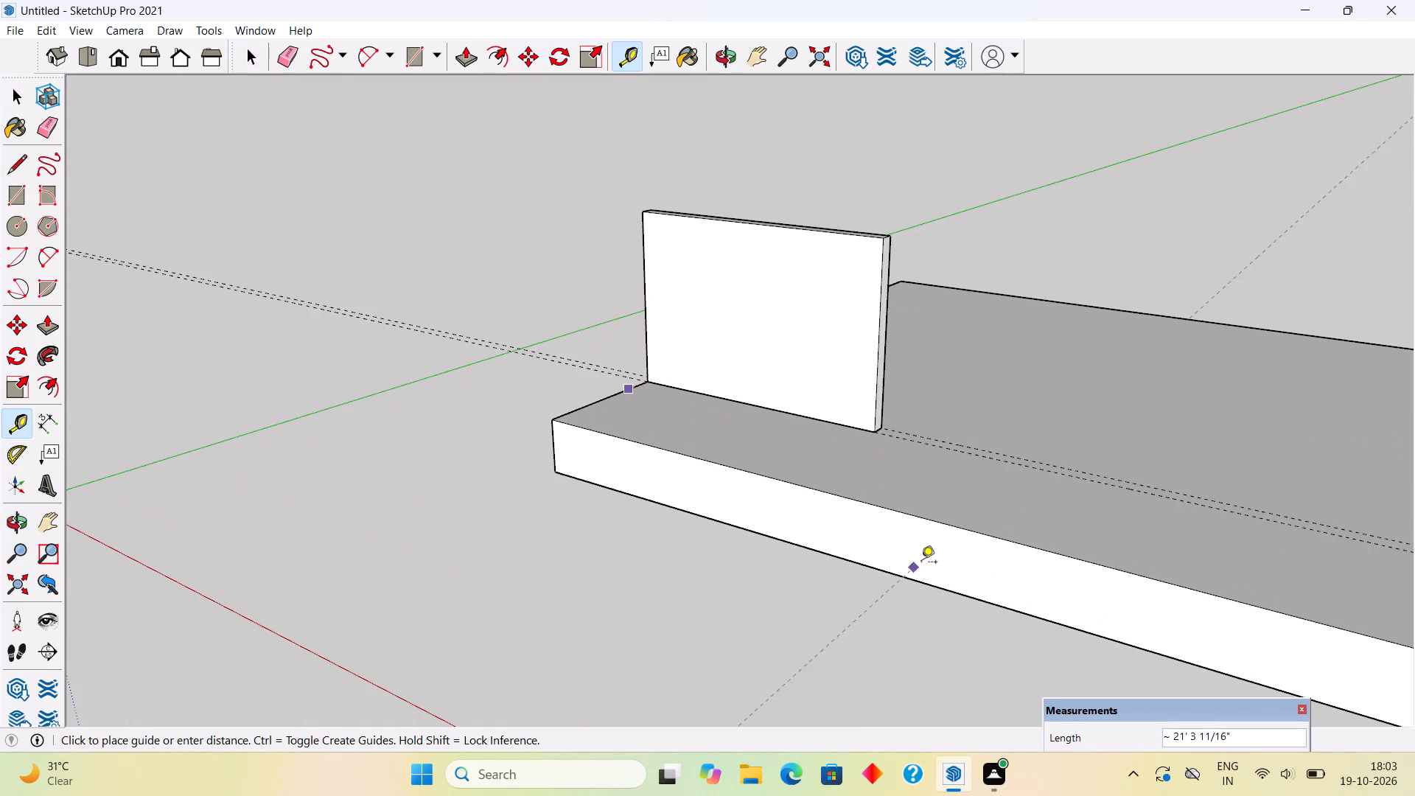
{"action": "type", "text": "30'"}
{"action": "key", "text": "Return"}
{"action": "key", "text": "space"}
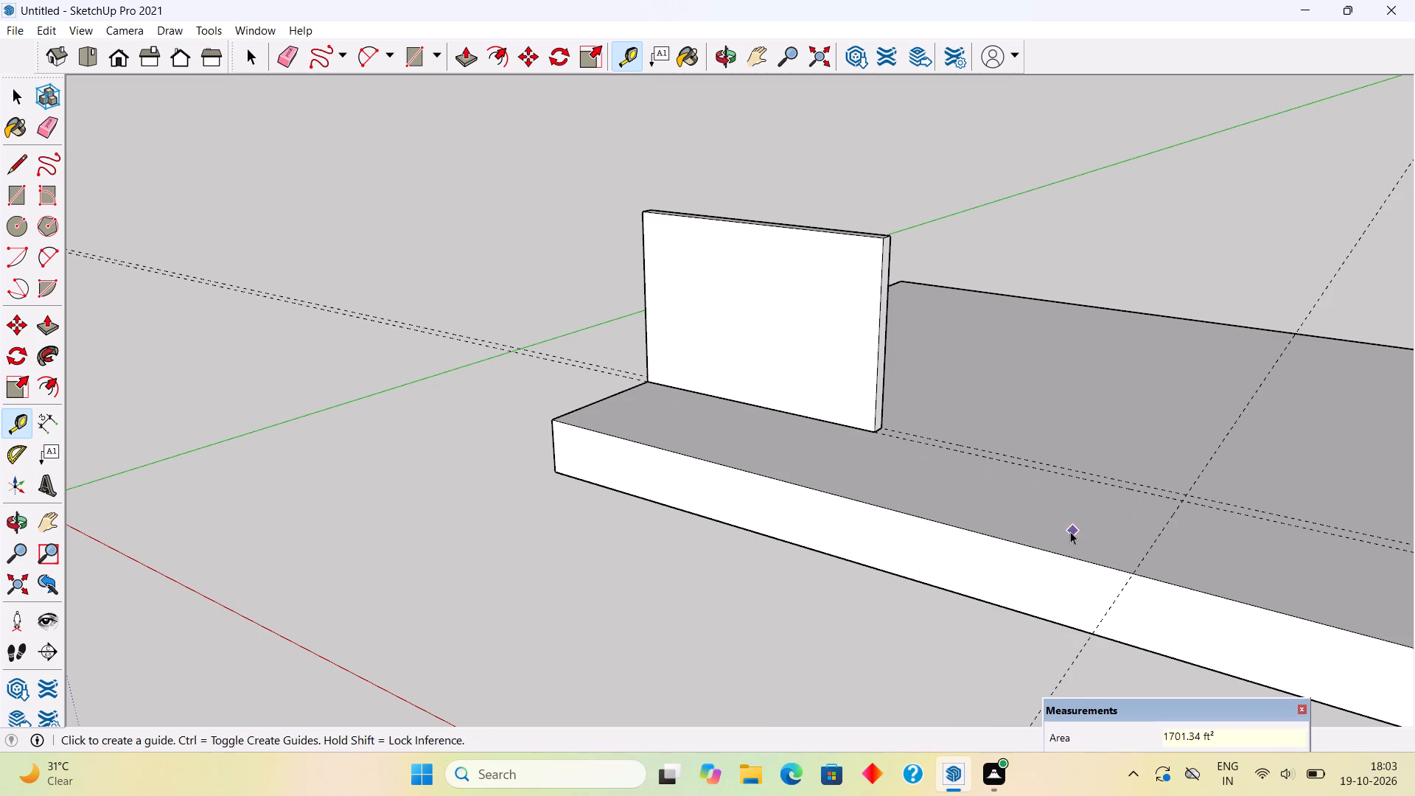
Inside the slab group, push the side face farthest from the wall back to the 30' guide line and exit the group.
{"action": "scroll", "coordinate": [956, 447], "scroll_direction": "down", "scroll_amount": 11}
{"action": "triple_click", "coordinate": [1057, 497]}
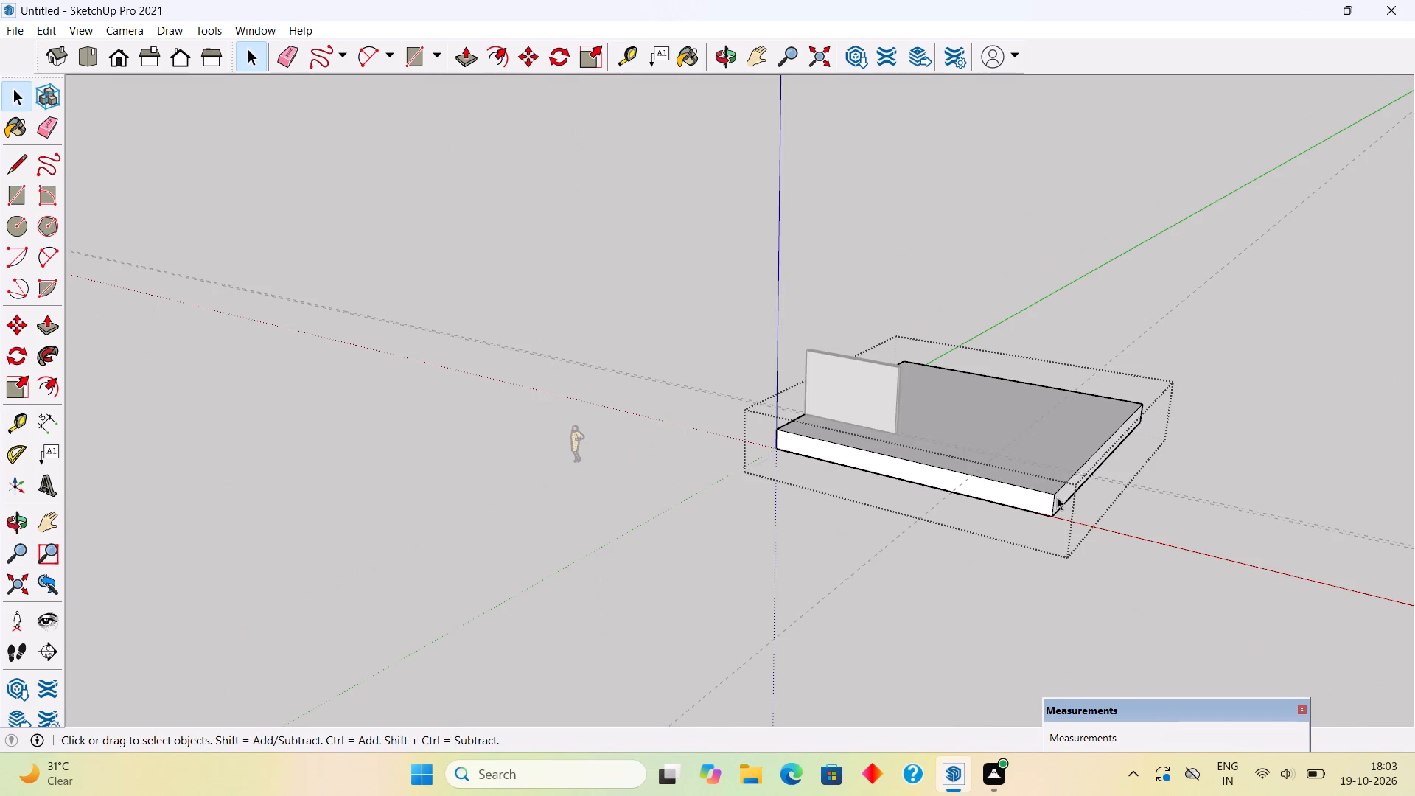
{"action": "key", "text": "apostrophe"}
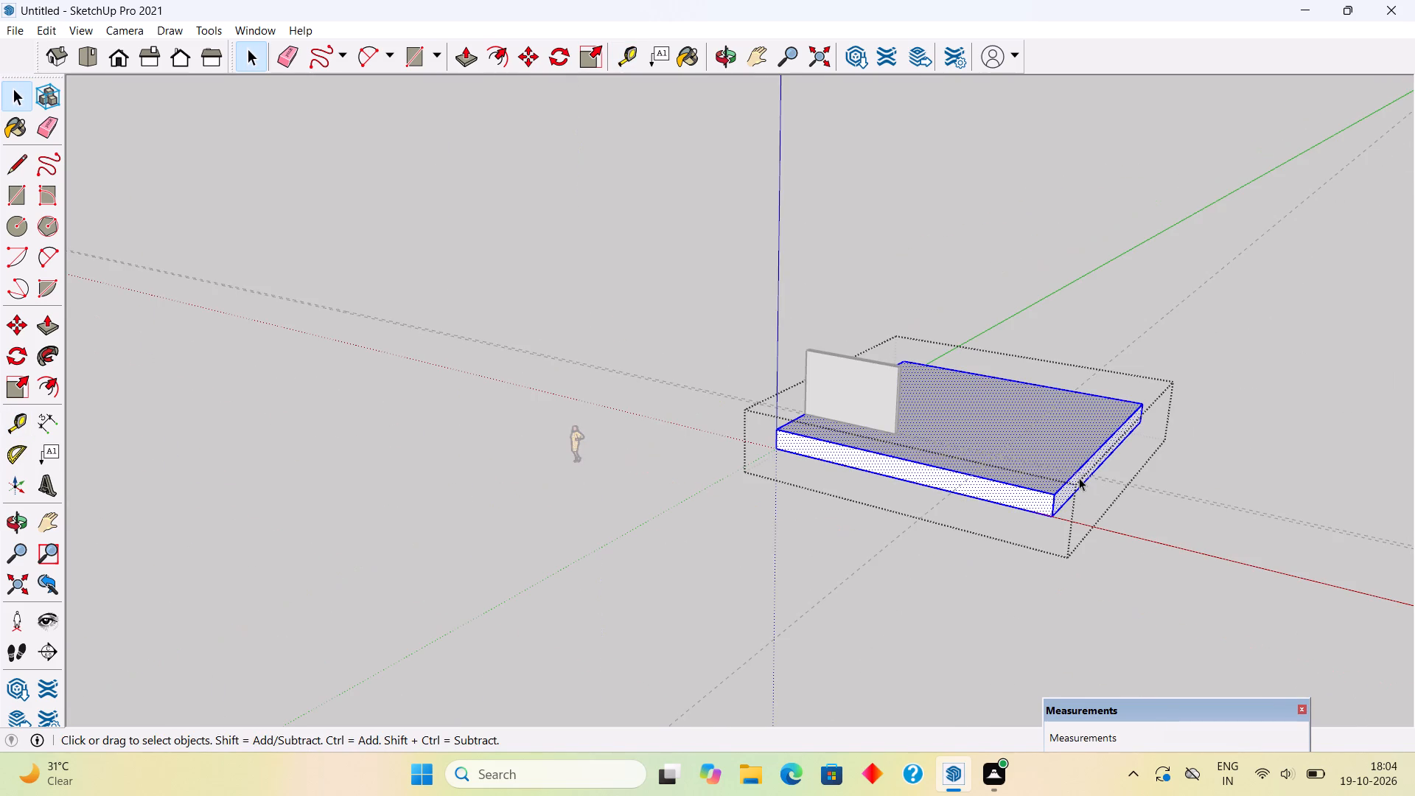
{"action": "key", "text": "p"}
{"action": "left_click", "coordinate": [1055, 497]}
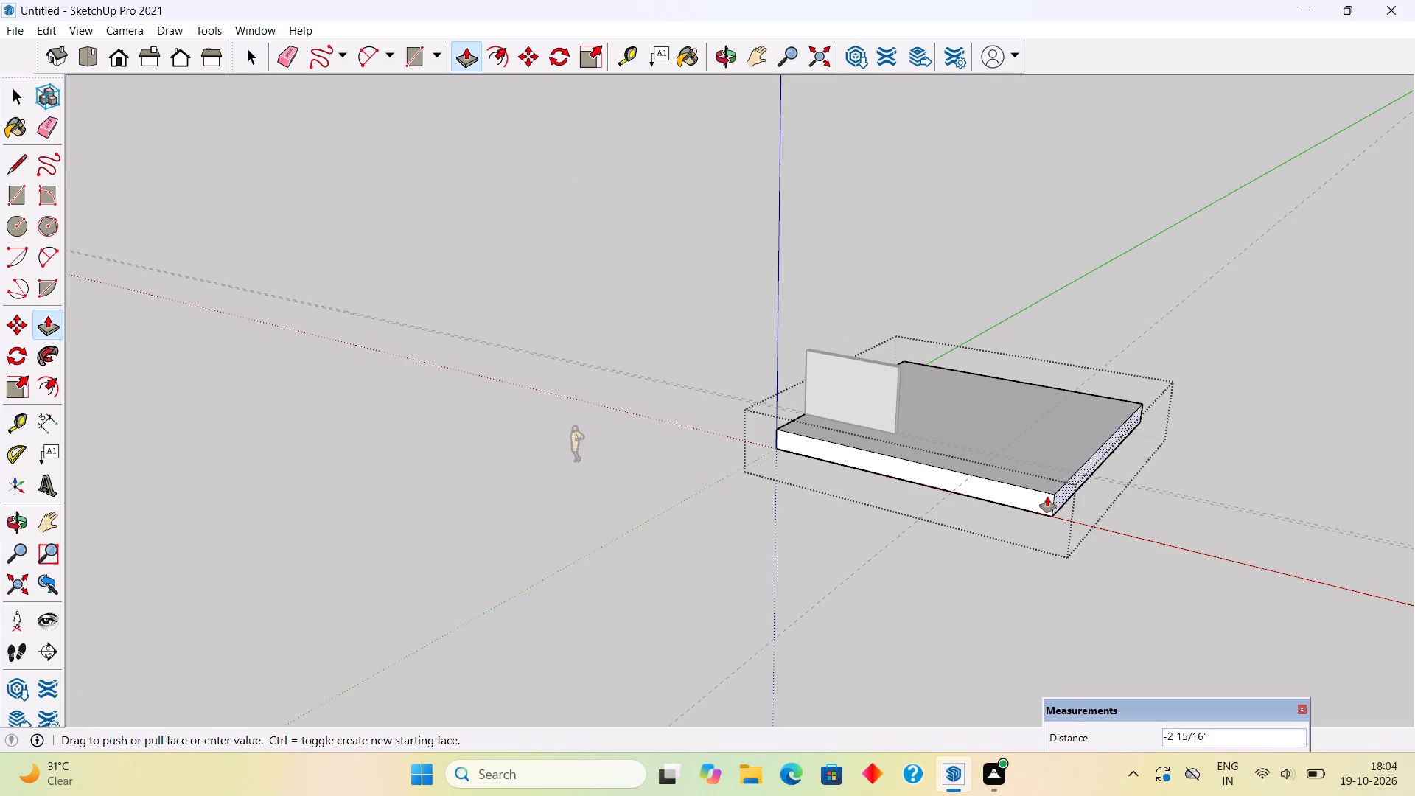
{"action": "left_click", "coordinate": [920, 521]}
{"action": "key", "text": "space"}
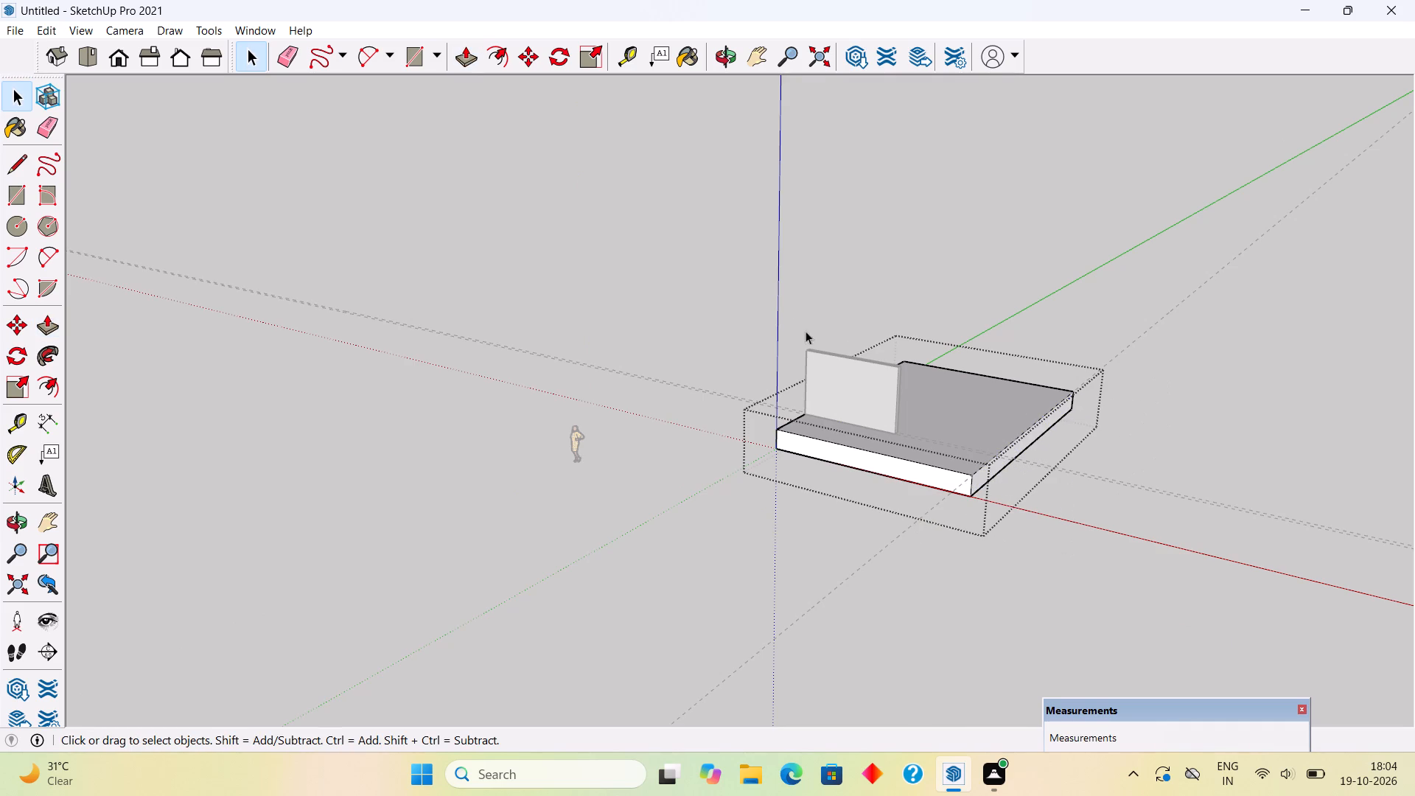
{"action": "left_click", "coordinate": [782, 293]}
Examine the slab and the wall together from above and from the front.
{"action": "middle_click_drag", "start_coordinate": [806, 598], "coordinate": [1167, 584]}
{"action": "scroll", "coordinate": [1032, 234], "scroll_direction": "up", "scroll_amount": 7}
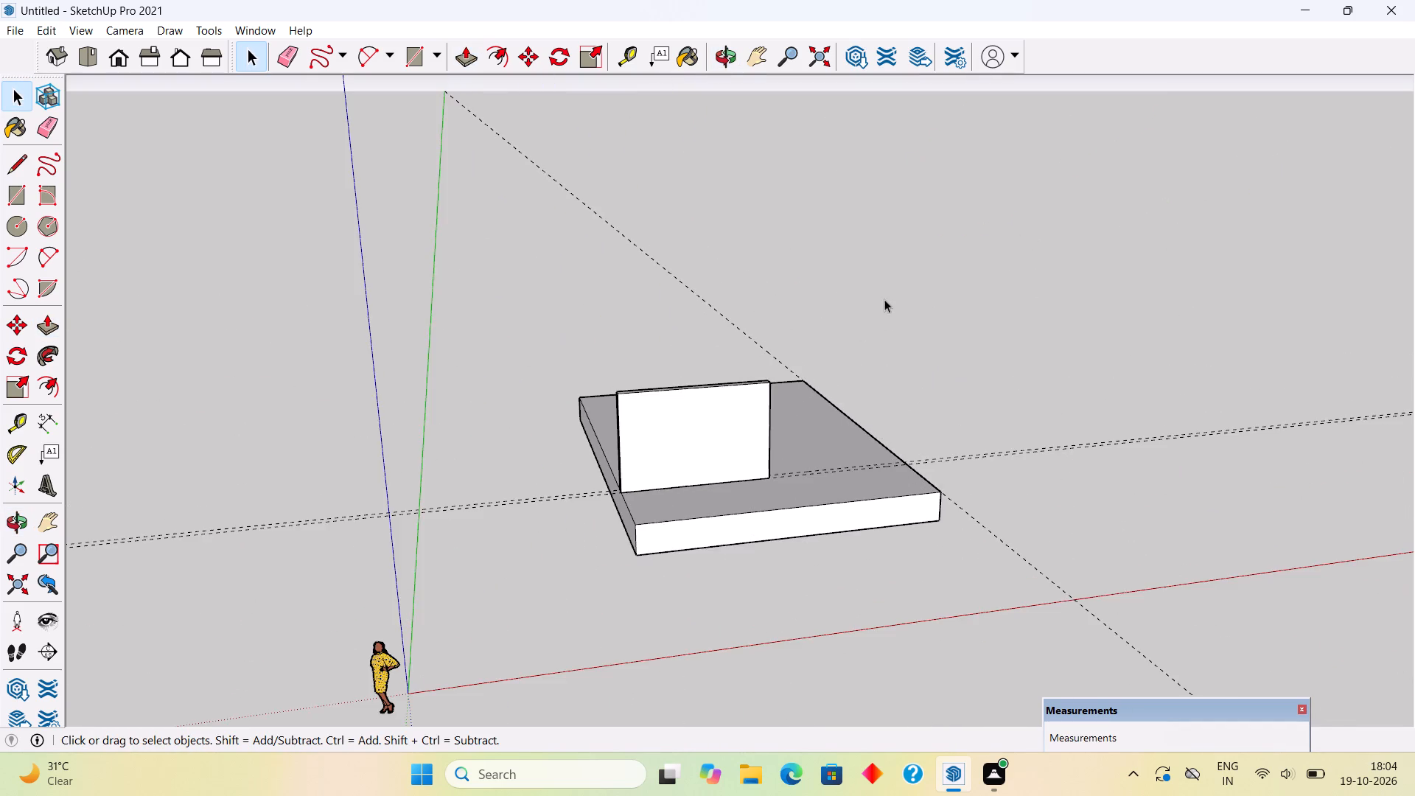
{"action": "middle_click_drag", "start_coordinate": [861, 273], "coordinate": [787, 618]}
{"action": "scroll", "coordinate": [747, 380], "scroll_direction": "up", "scroll_amount": 6}
{"action": "middle_click_drag", "start_coordinate": [859, 591], "coordinate": [855, 411]}
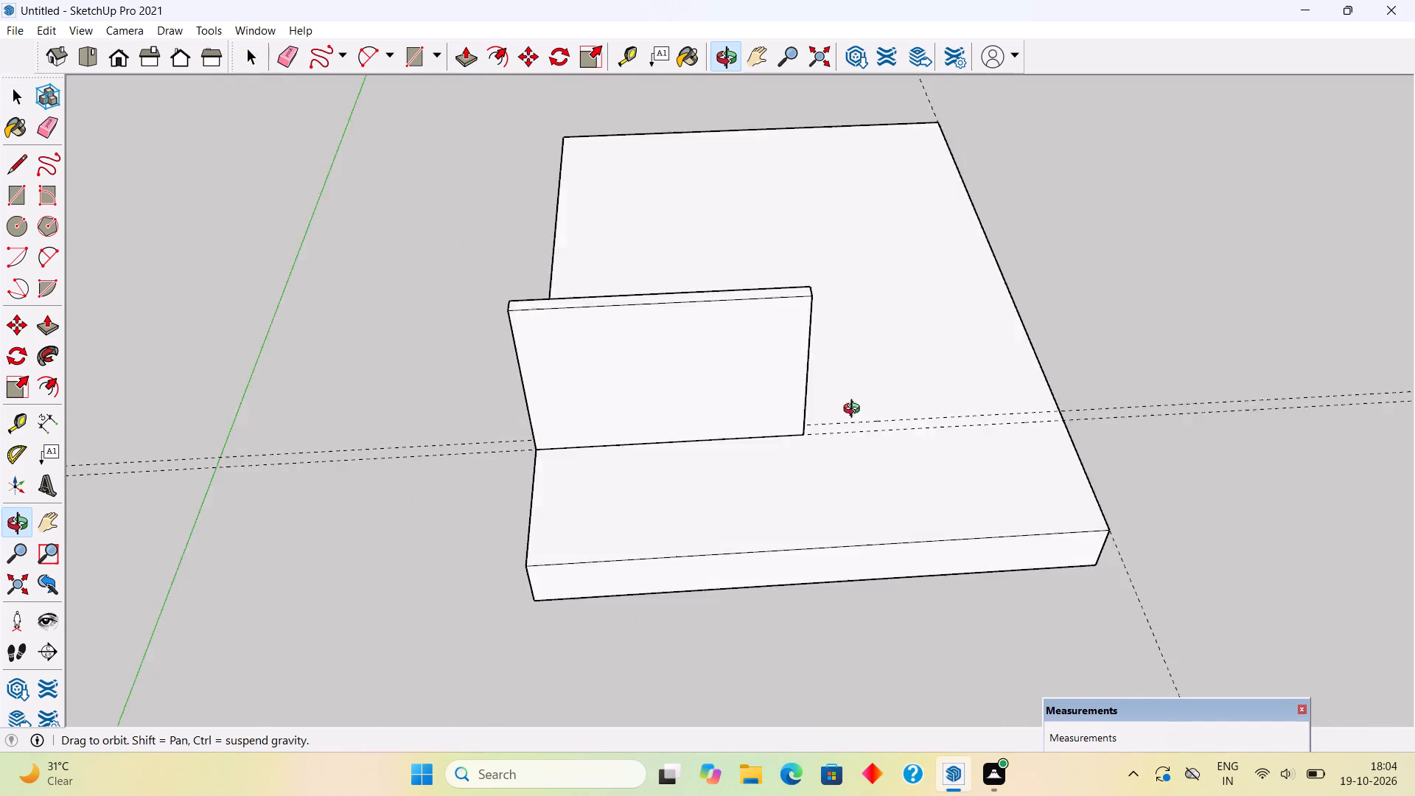
{"action": "middle_click_drag", "start_coordinate": [855, 411], "coordinate": [862, 215]}
{"action": "middle_click_drag", "start_coordinate": [873, 451], "coordinate": [866, 389]}
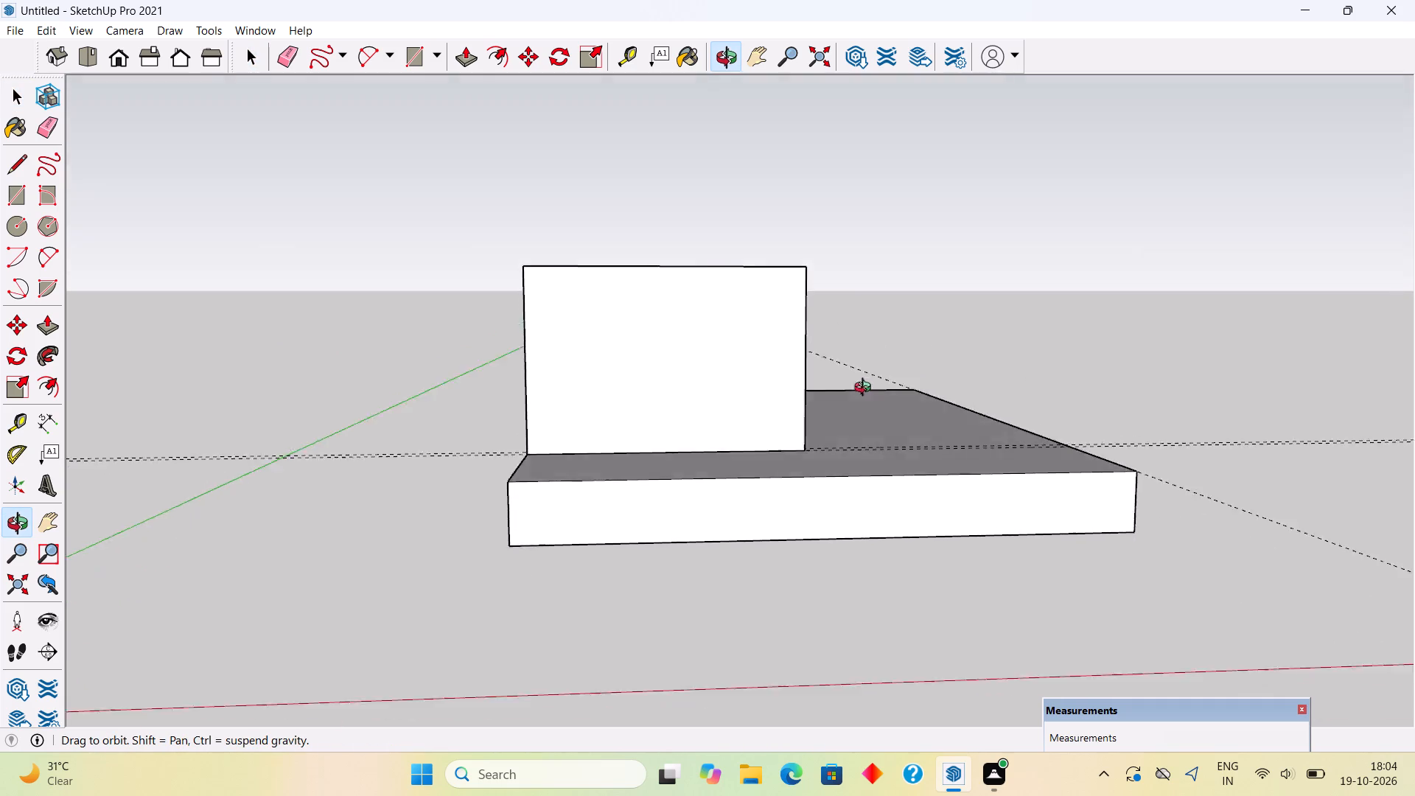
{"action": "middle_click_drag", "start_coordinate": [866, 389], "coordinate": [848, 346]}
{"action": "scroll", "coordinate": [822, 316], "scroll_direction": "up", "scroll_amount": 1}
{"action": "scroll", "coordinate": [544, 274], "scroll_direction": "up", "scroll_amount": 1}
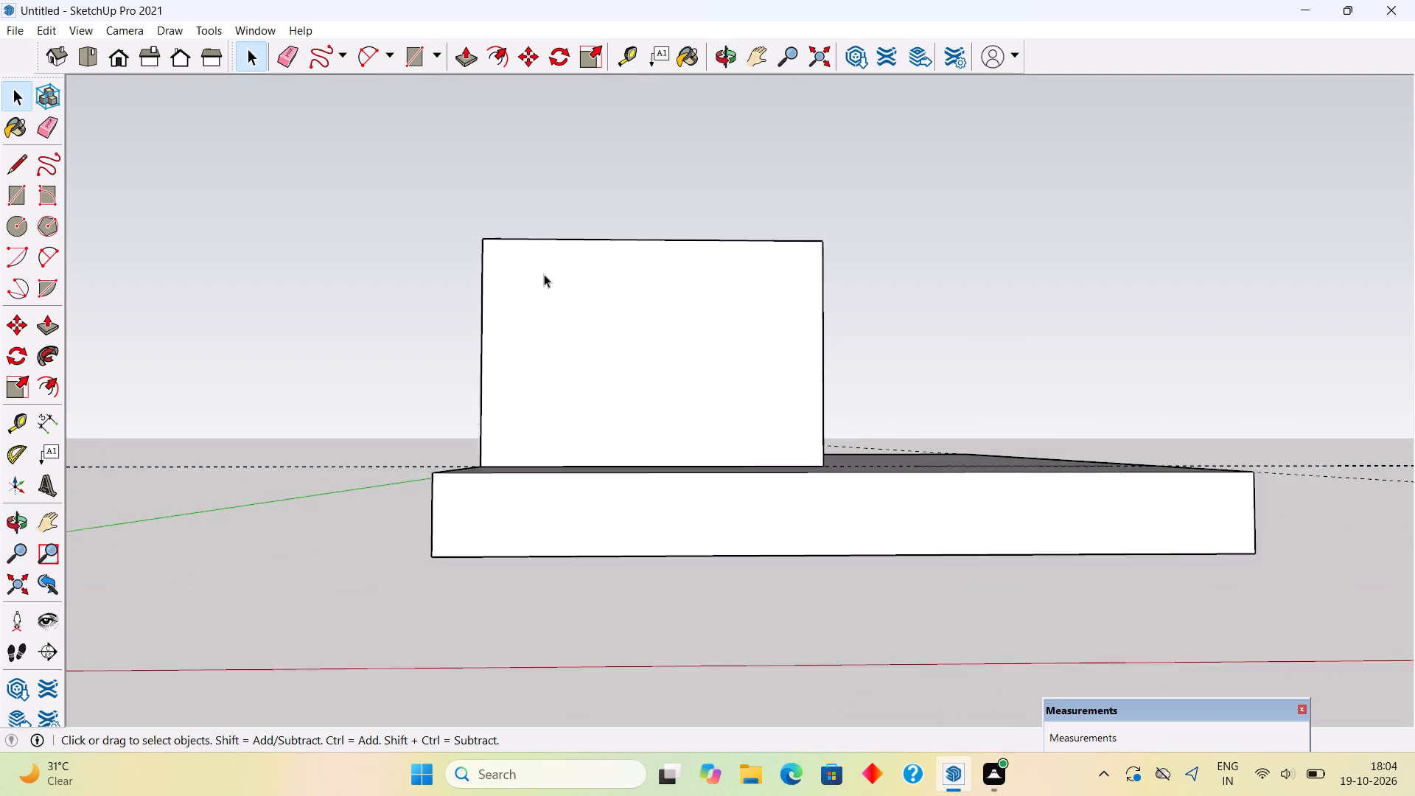
Inside the wall group, place a vertical guide line on the front face 1' inward from the wall's free end edge.
{"action": "scroll", "coordinate": [544, 274], "scroll_direction": "up", "scroll_amount": 1}
{"action": "middle_click_drag", "start_coordinate": [588, 388], "coordinate": [710, 438]}
{"action": "scroll", "coordinate": [654, 350], "scroll_direction": "up", "scroll_amount": 5}
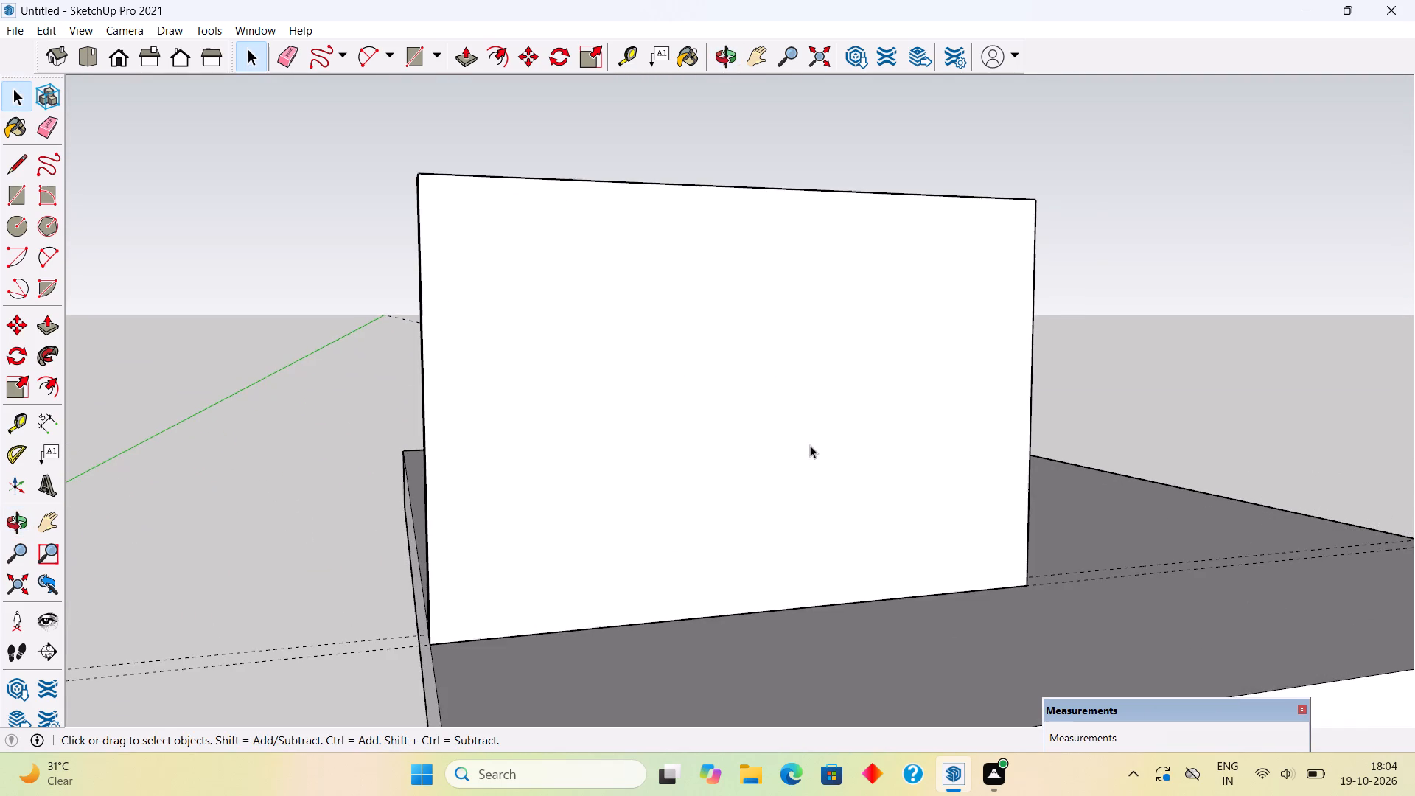
{"action": "scroll", "coordinate": [810, 445], "scroll_direction": "up", "scroll_amount": 3}
{"action": "triple_click", "coordinate": [820, 430]}
{"action": "middle_click_drag", "start_coordinate": [989, 459], "coordinate": [890, 446]}
{"action": "scroll", "coordinate": [890, 446], "scroll_direction": "down", "scroll_amount": 2}
{"action": "key", "text": "t"}
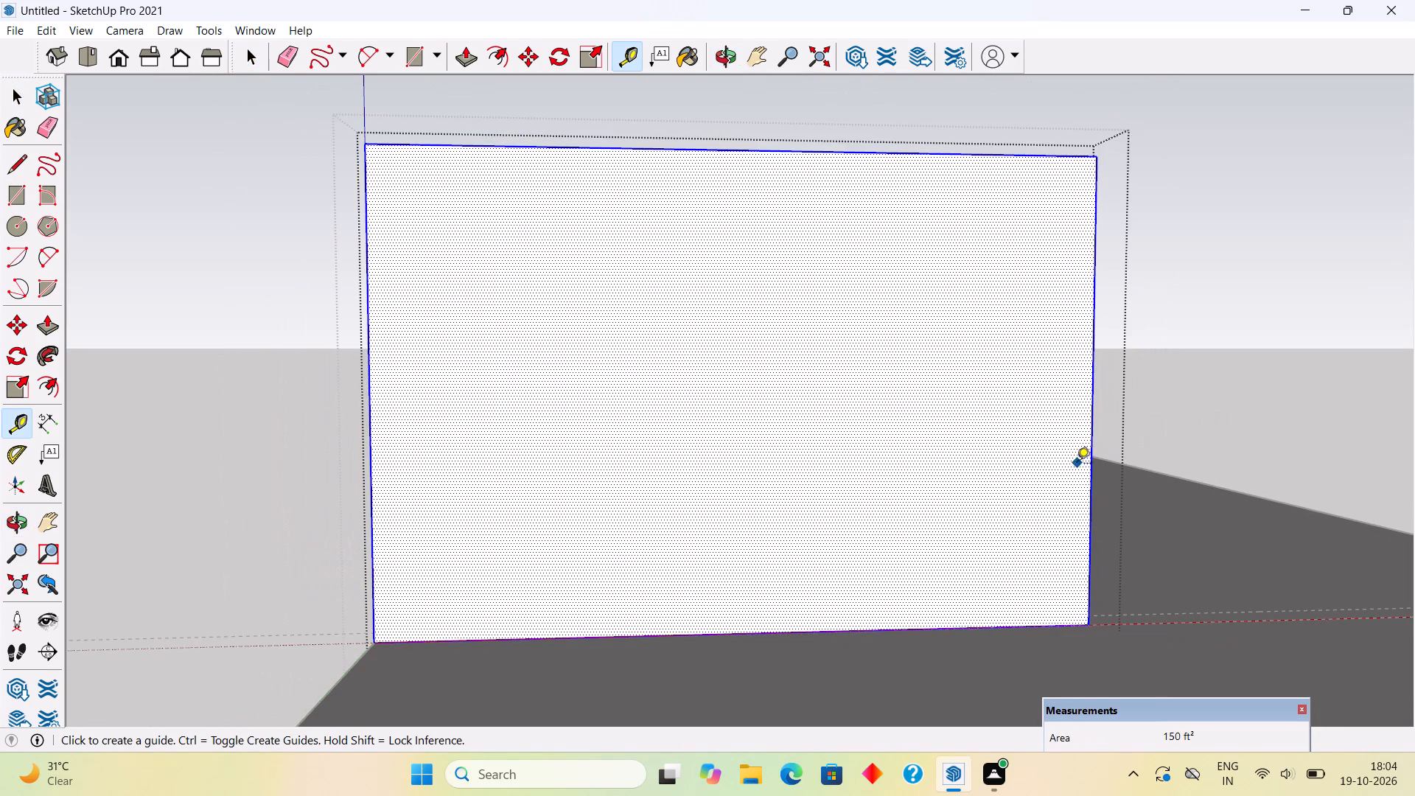
{"action": "left_click", "coordinate": [1093, 452]}
{"action": "type", "text": "1'"}
{"action": "key", "text": "Return"}
Place a second vertical guide line on the wall's front face, 4' inward from the 1' guide.
{"action": "left_click", "coordinate": [1046, 443]}
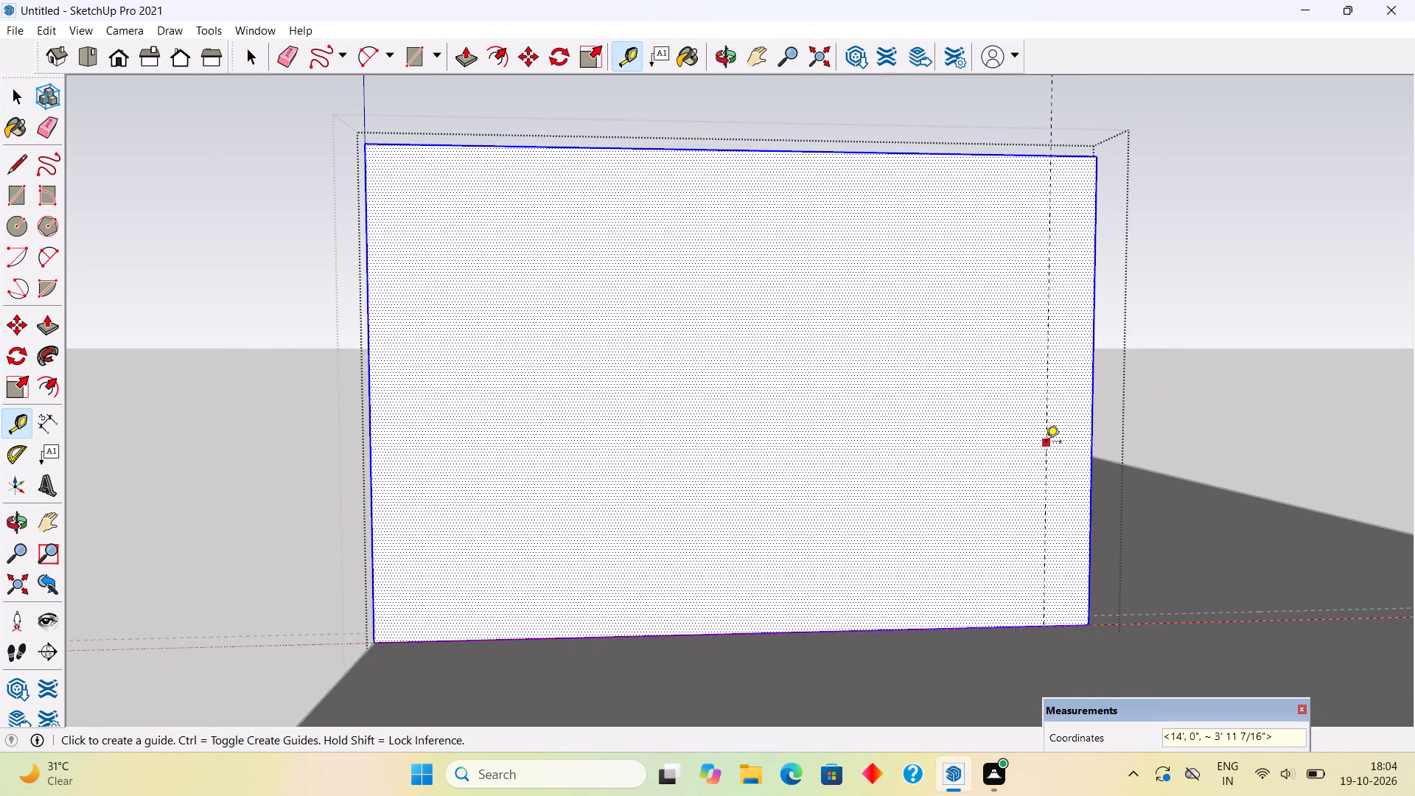
{"action": "key", "text": "4"}
{"action": "key", "text": "apostrophe"}
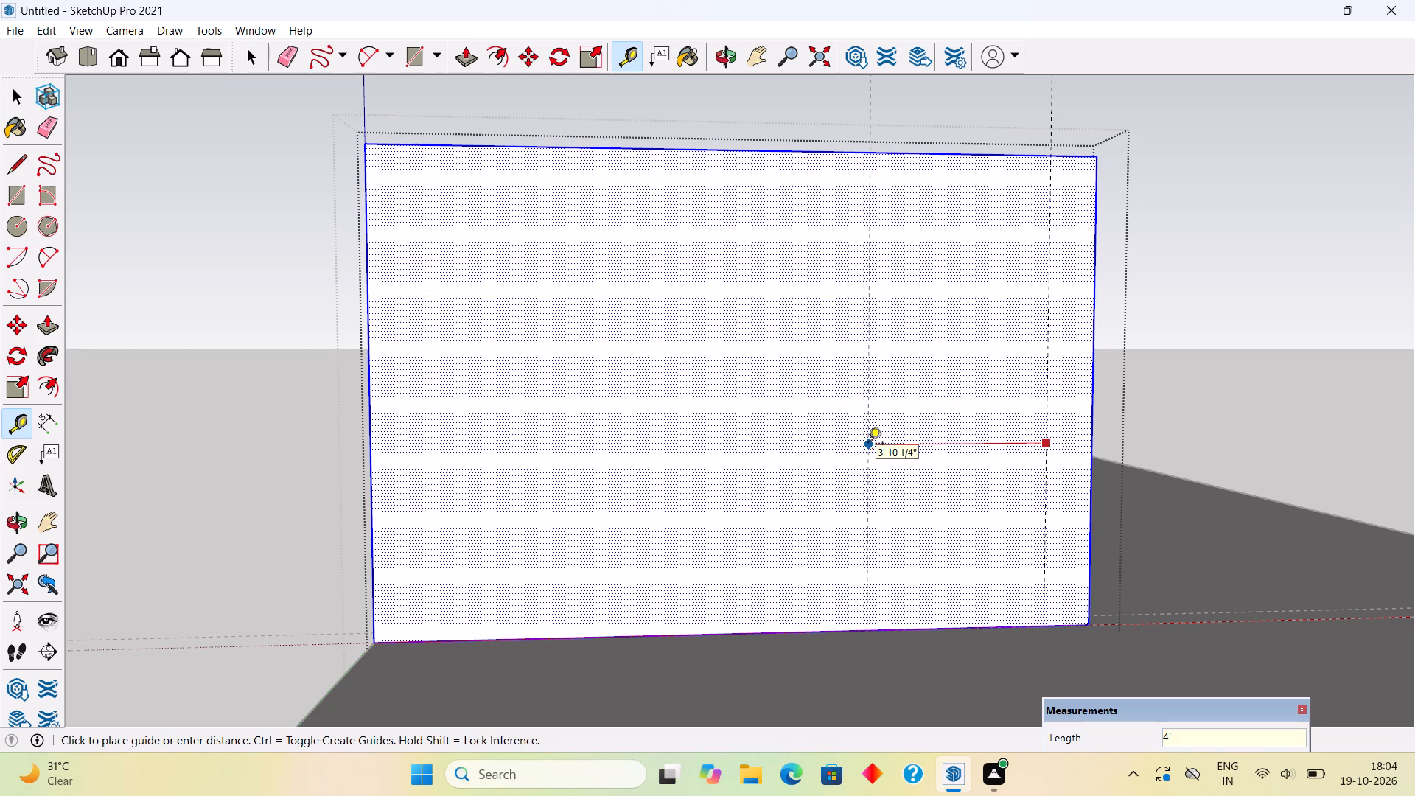
{"action": "key", "text": "Return"}
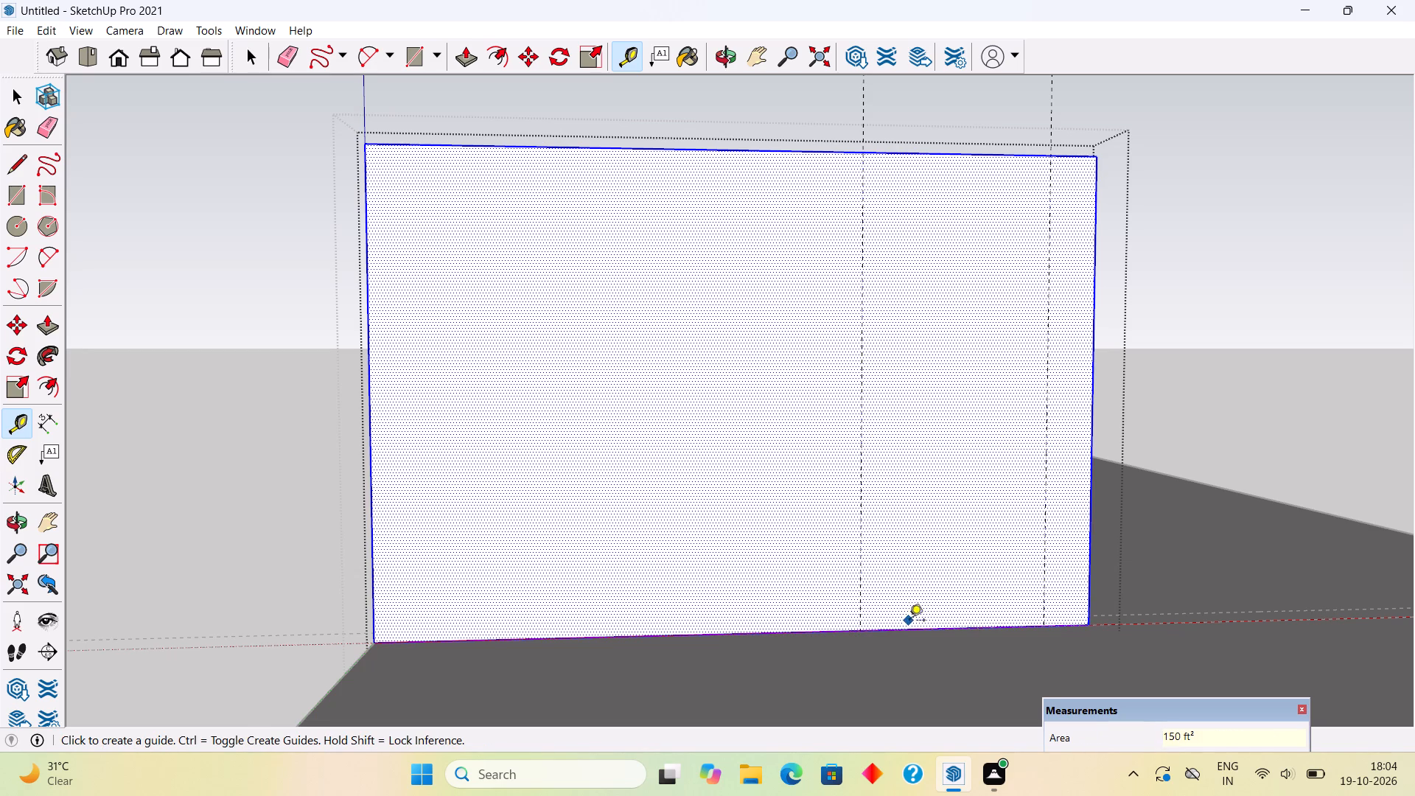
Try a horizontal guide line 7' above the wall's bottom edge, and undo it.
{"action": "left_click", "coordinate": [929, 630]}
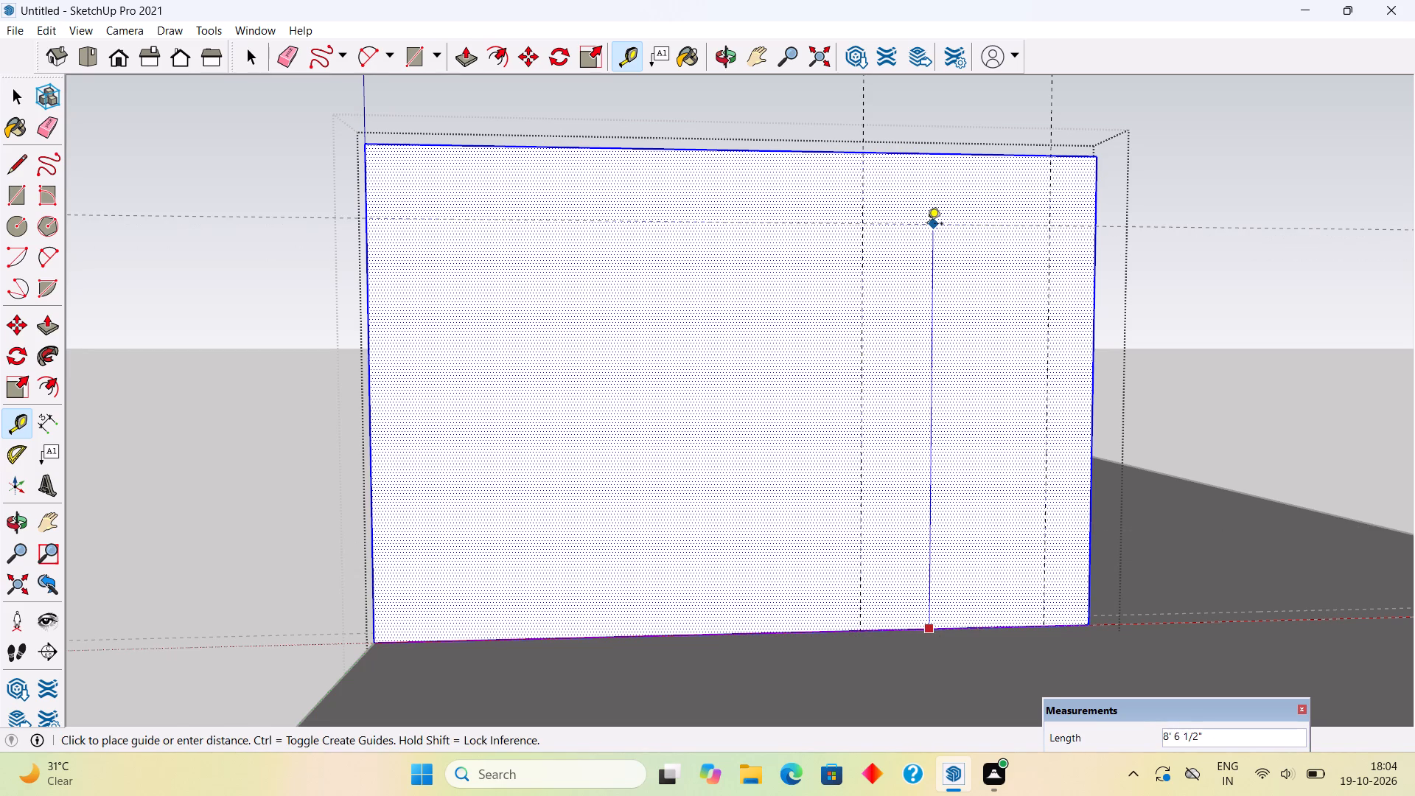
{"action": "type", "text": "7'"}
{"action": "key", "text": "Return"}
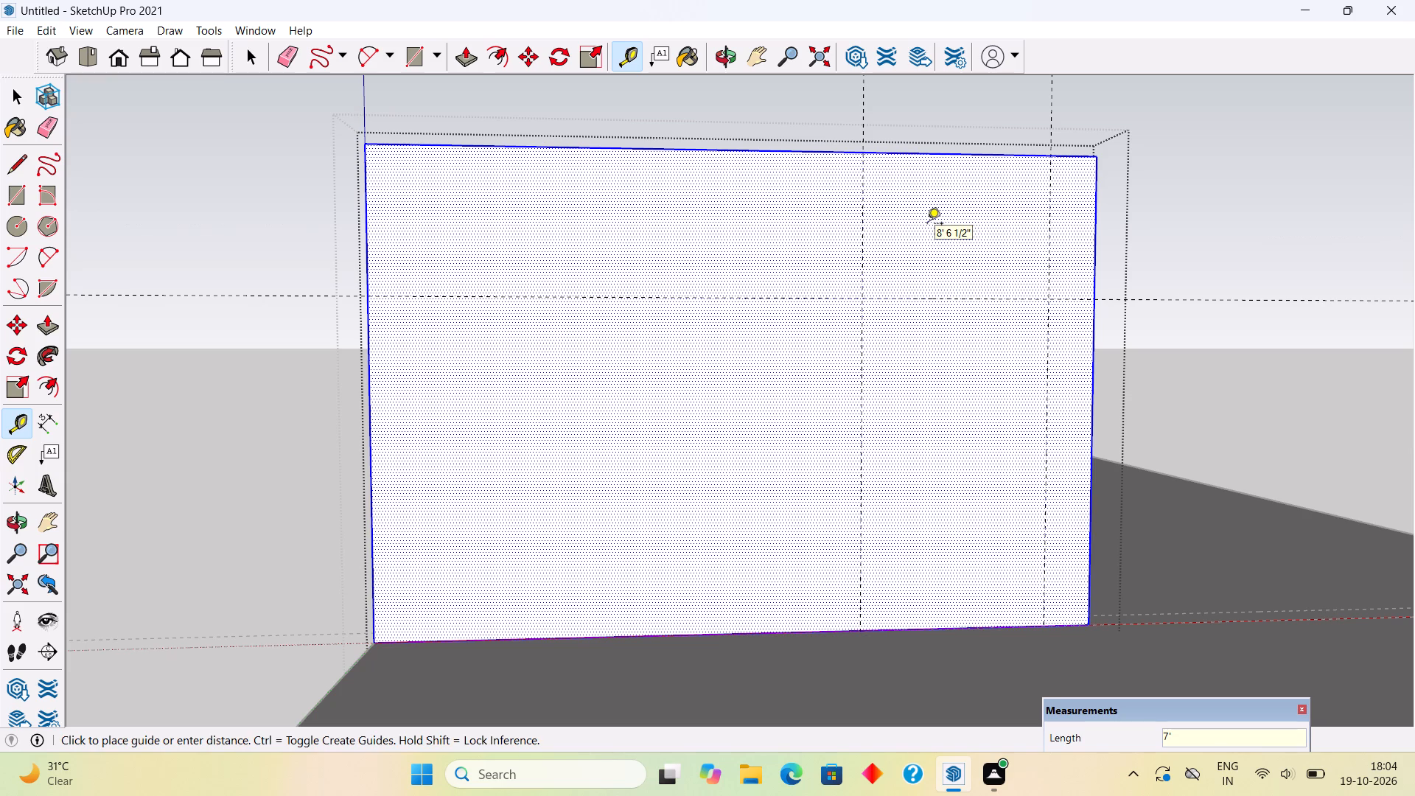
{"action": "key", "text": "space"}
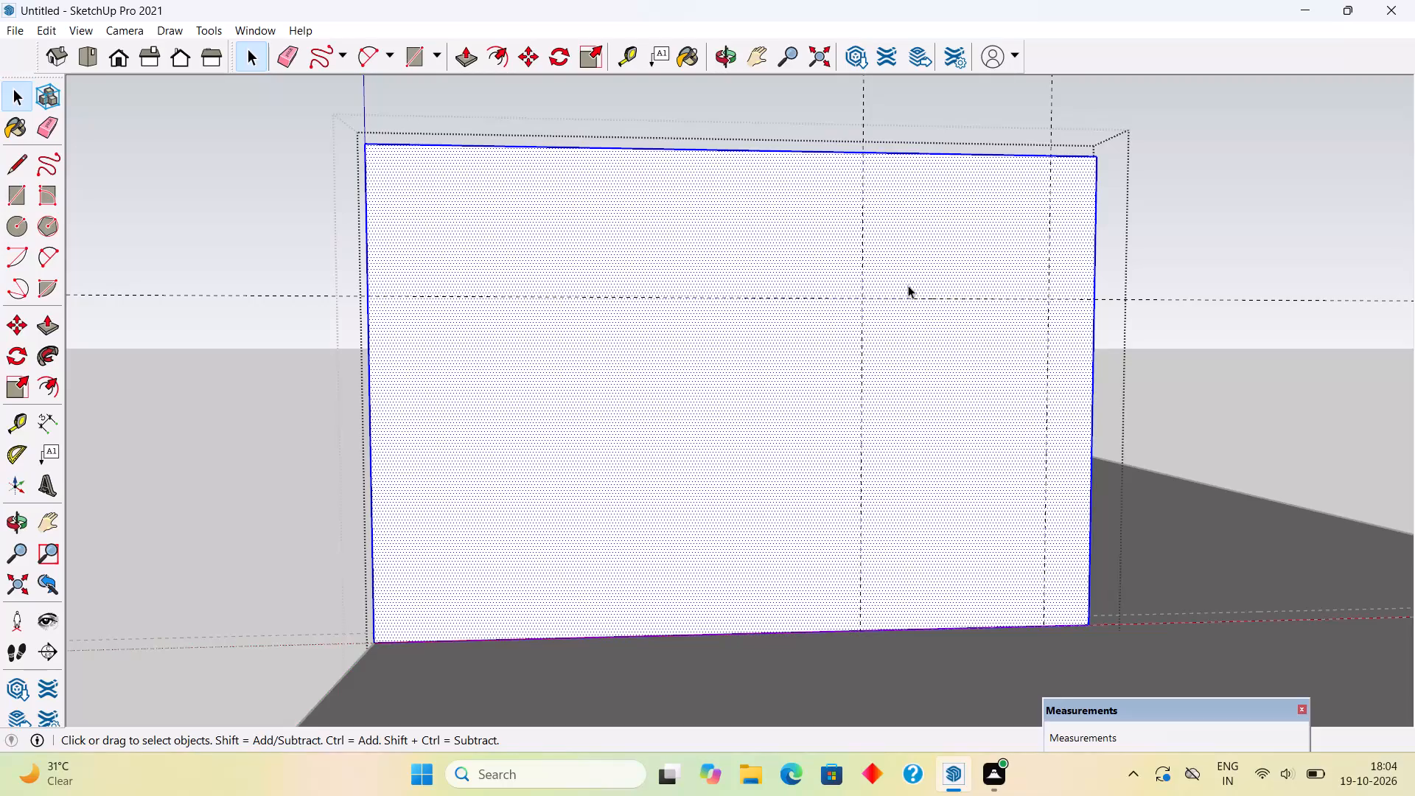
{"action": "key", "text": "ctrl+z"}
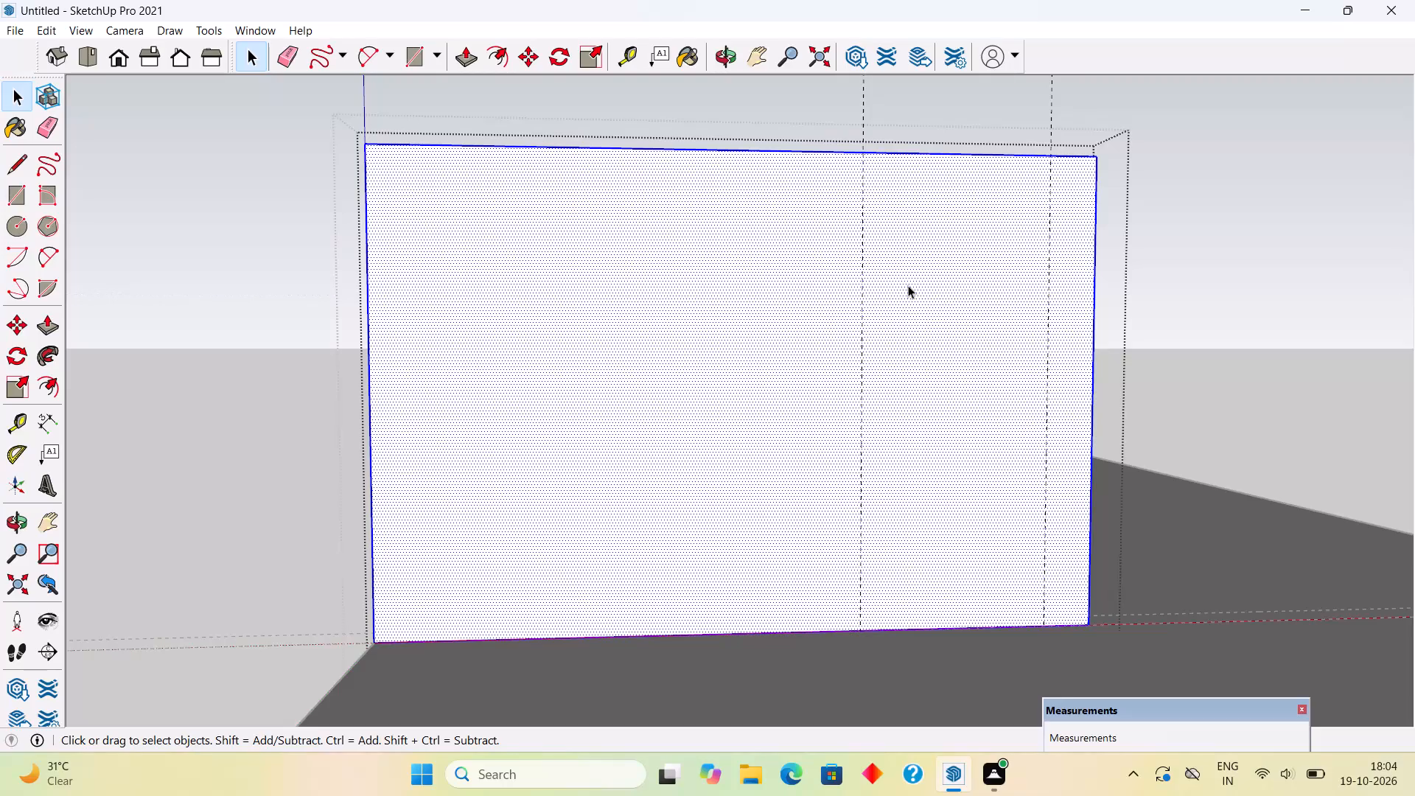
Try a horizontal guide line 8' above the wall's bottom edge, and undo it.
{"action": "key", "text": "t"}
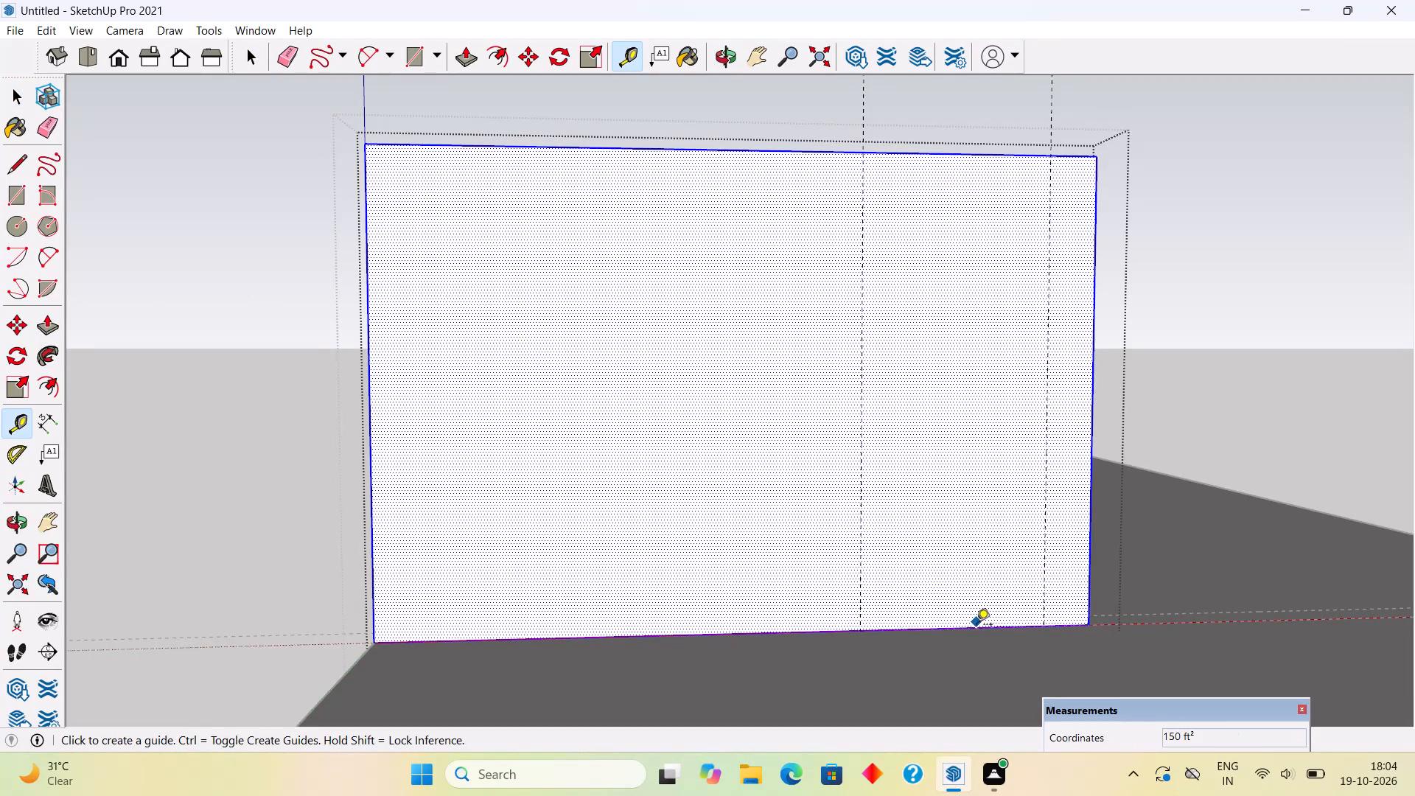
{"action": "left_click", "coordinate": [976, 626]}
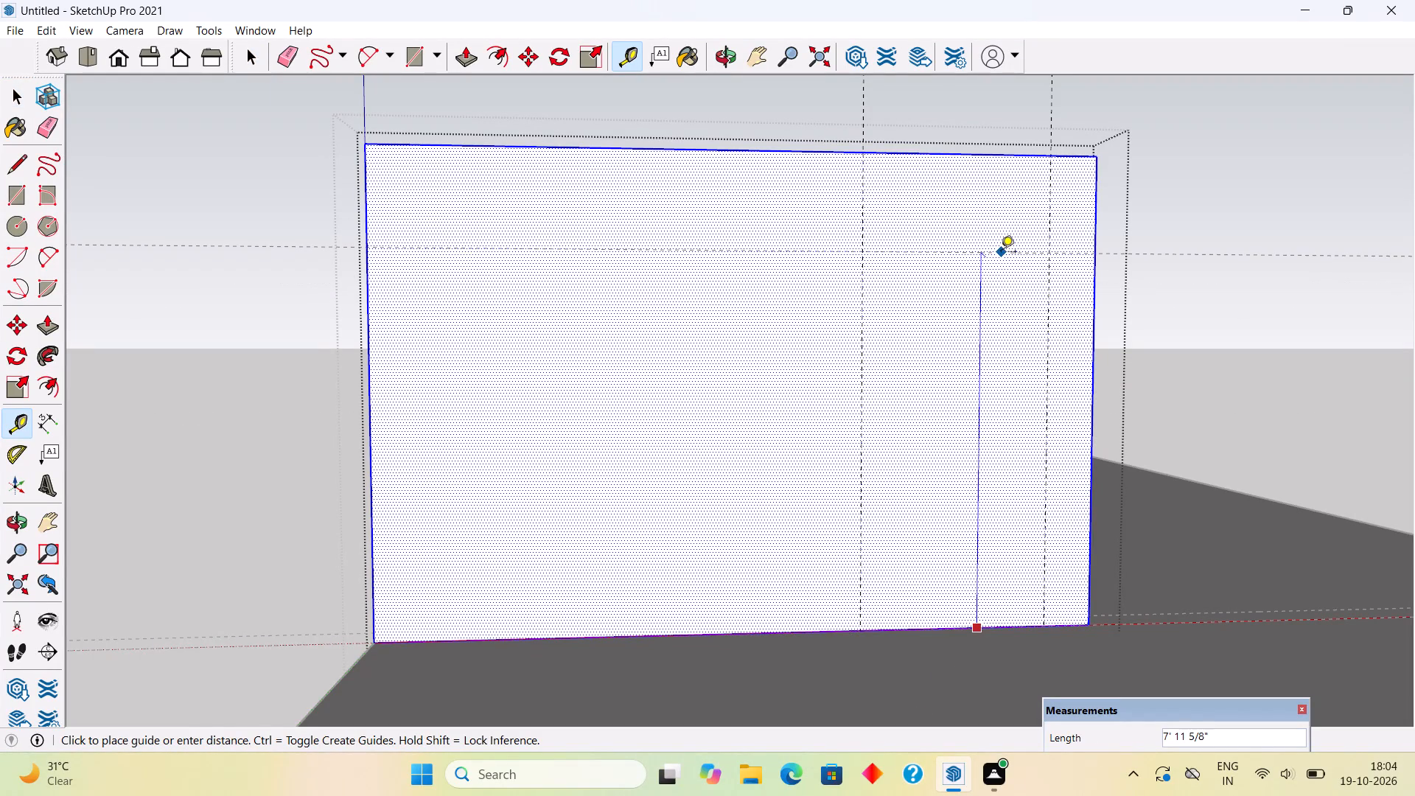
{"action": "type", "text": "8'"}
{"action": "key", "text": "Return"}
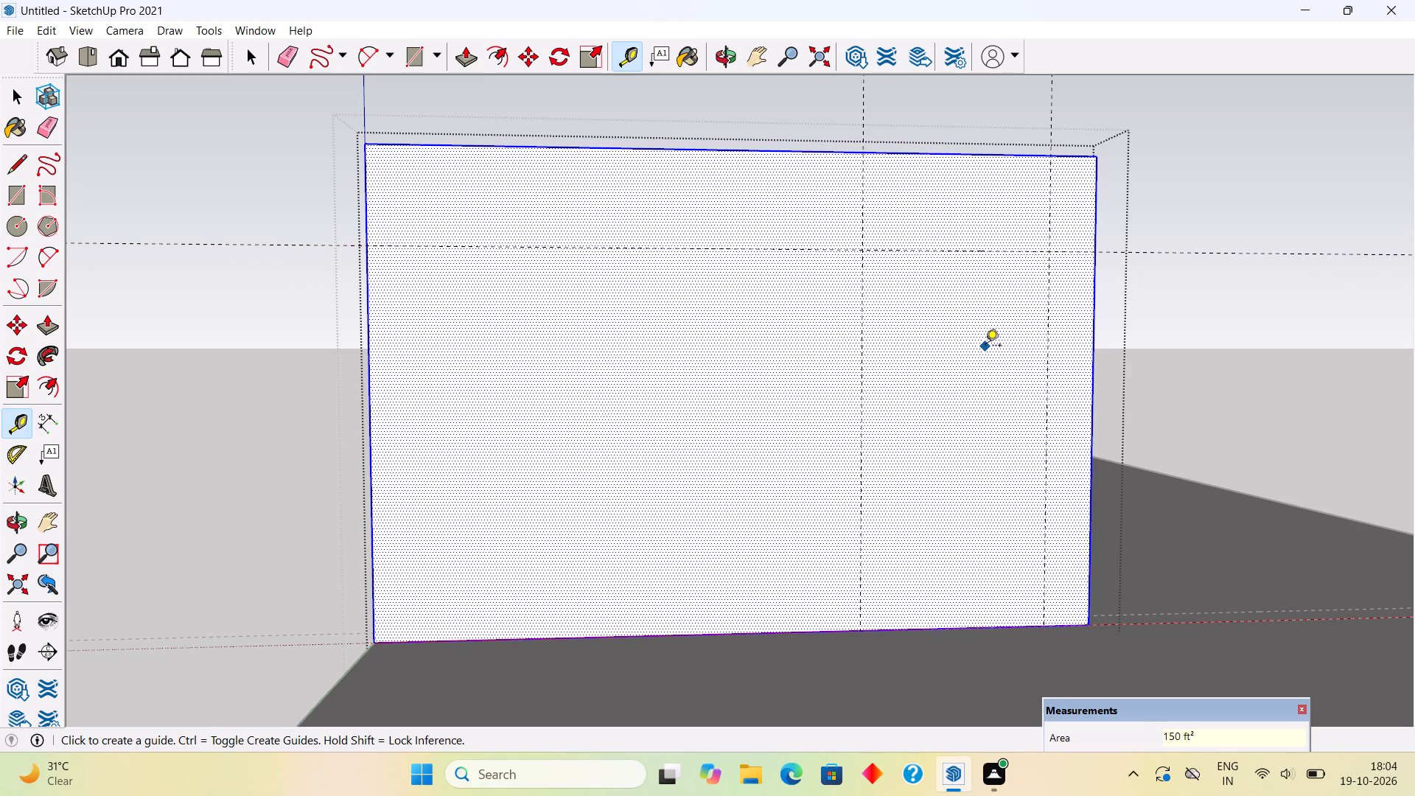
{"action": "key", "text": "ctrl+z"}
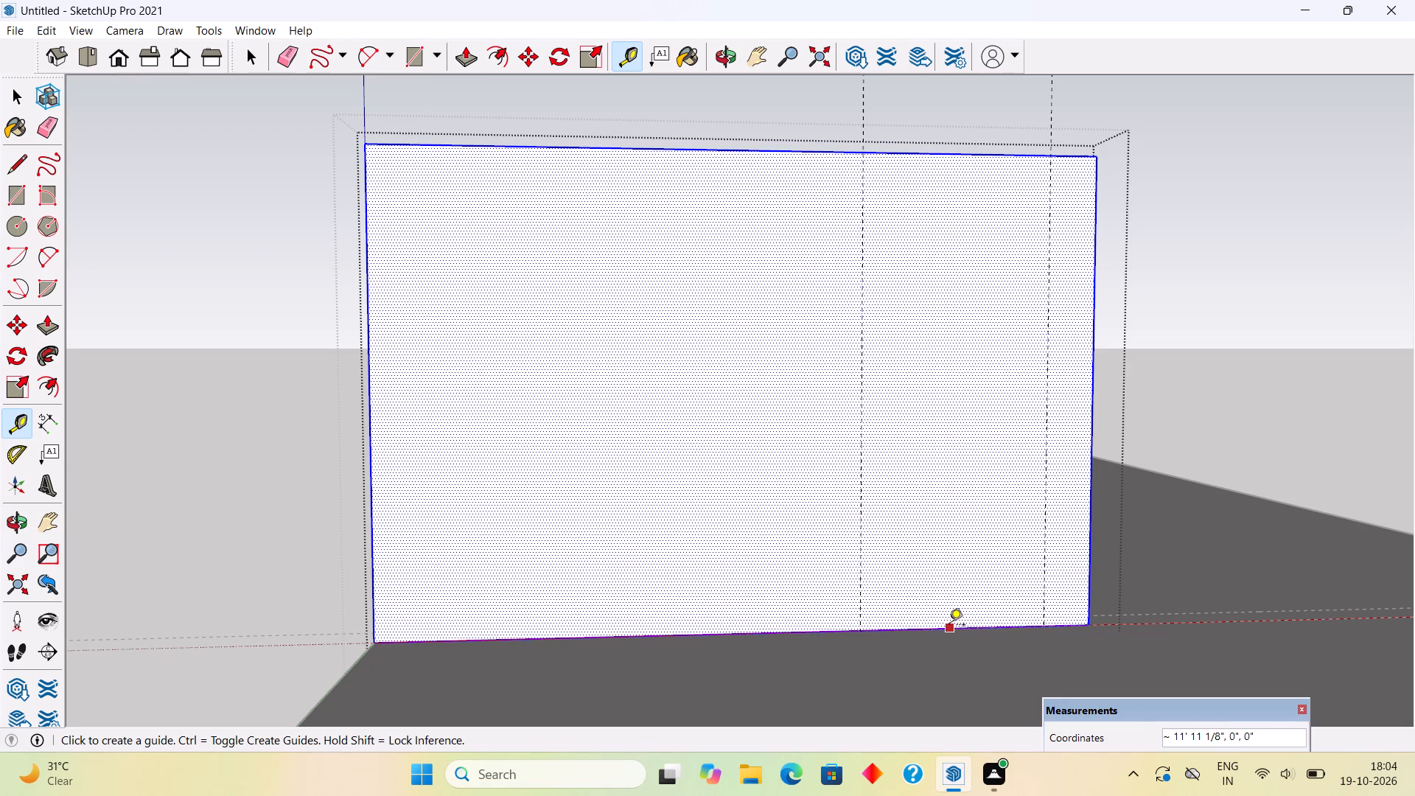
Place a horizontal guide line 7.5' above the wall's bottom edge.
{"action": "left_click", "coordinate": [949, 626]}
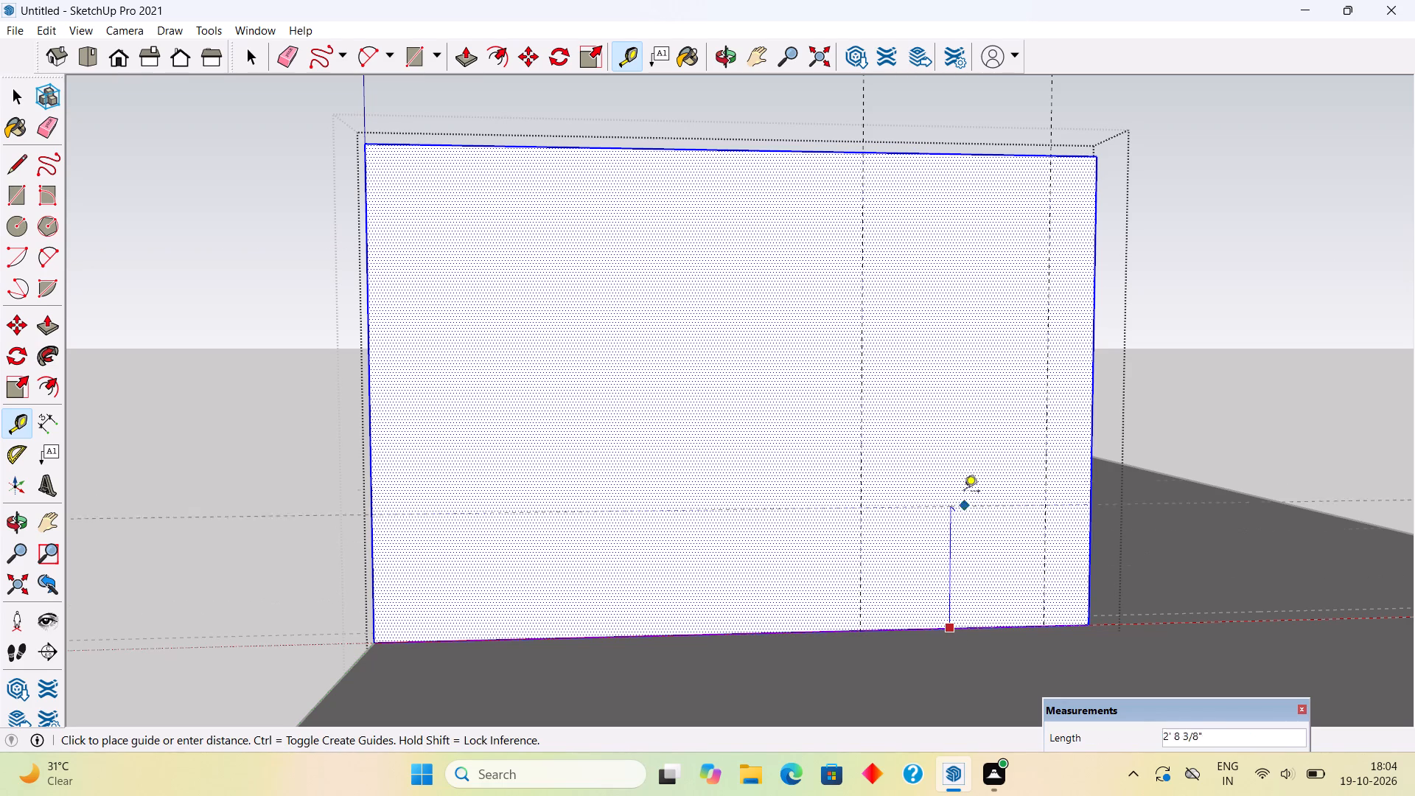
{"action": "type", "text": "7.5'"}
{"action": "key", "text": "Return"}
{"action": "key", "text": "space"}
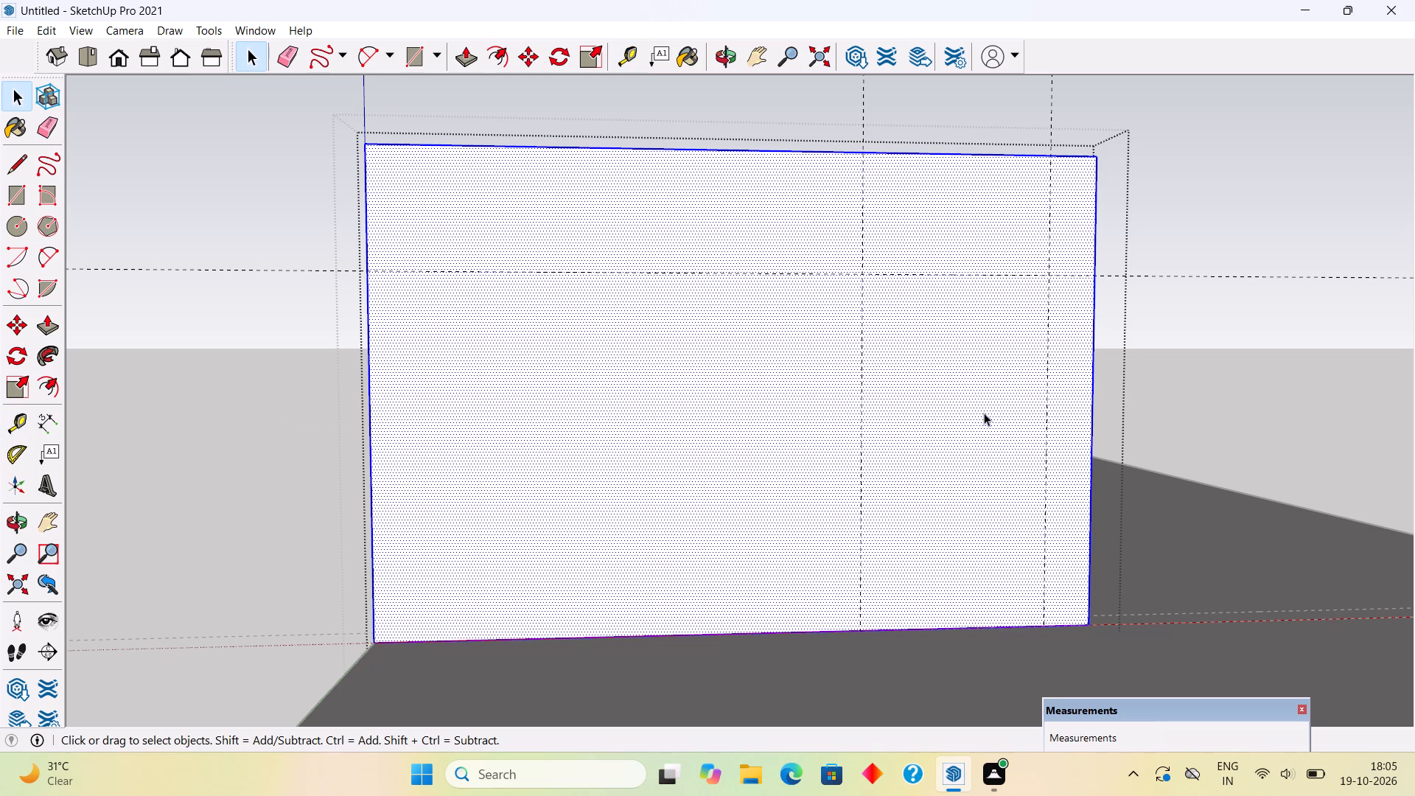
Draw a 4' by 7' 6" door rectangle on the wall face between the guide intersections and the bottom edge.
{"action": "key", "text": "r"}
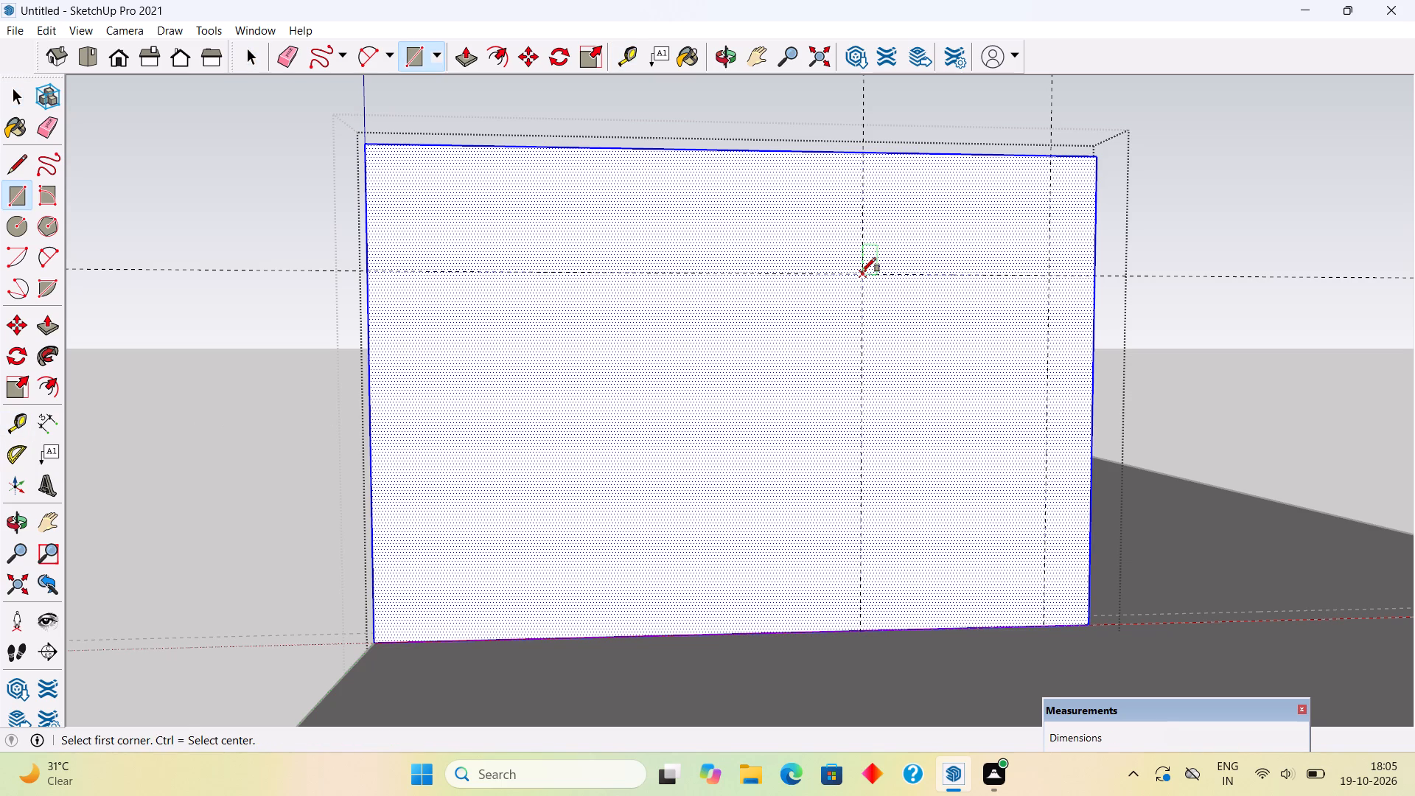
{"action": "left_click", "coordinate": [862, 272]}
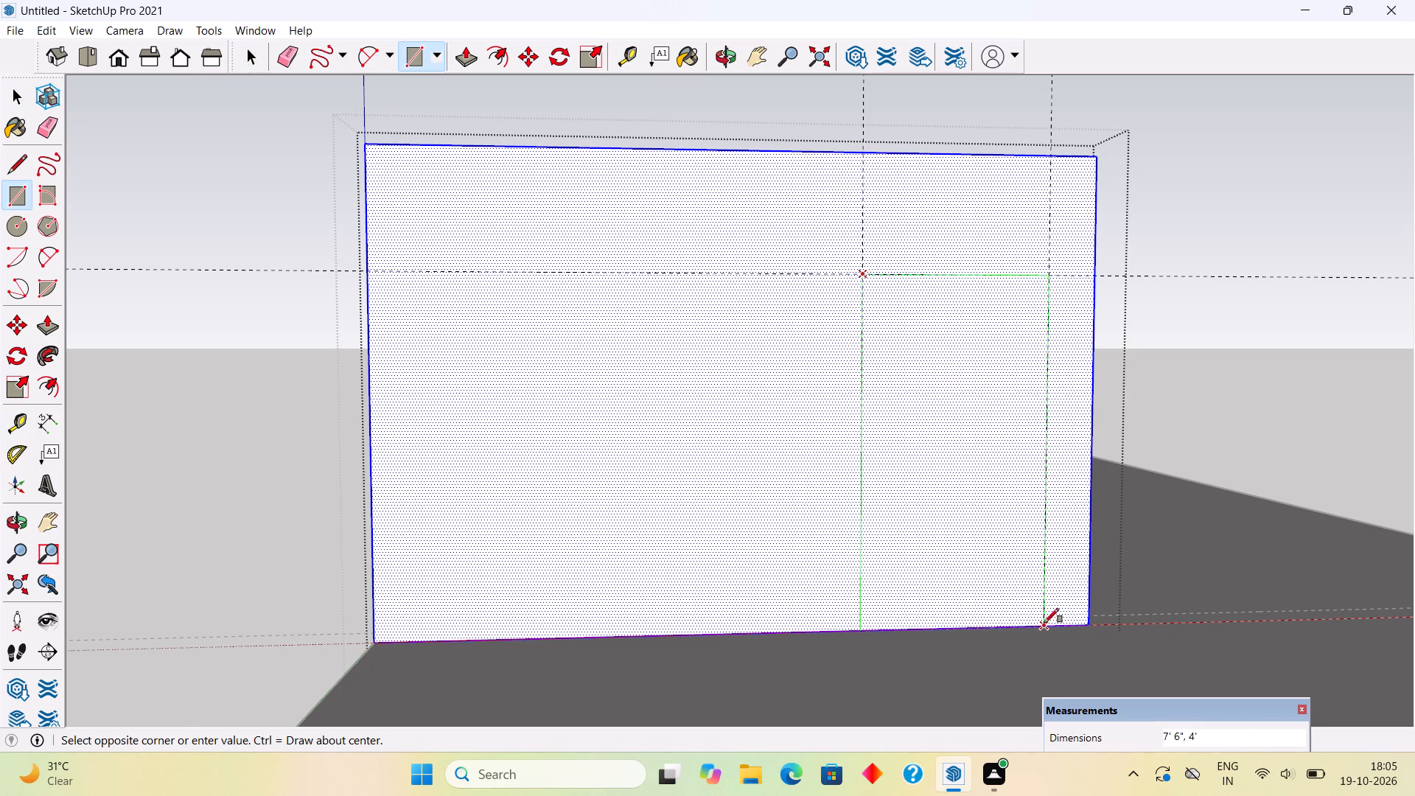
{"action": "left_click", "coordinate": [1044, 624]}
Push the door rectangle 9" through the wall to cut the opening, and exit the wall group.
{"action": "key", "text": "p"}
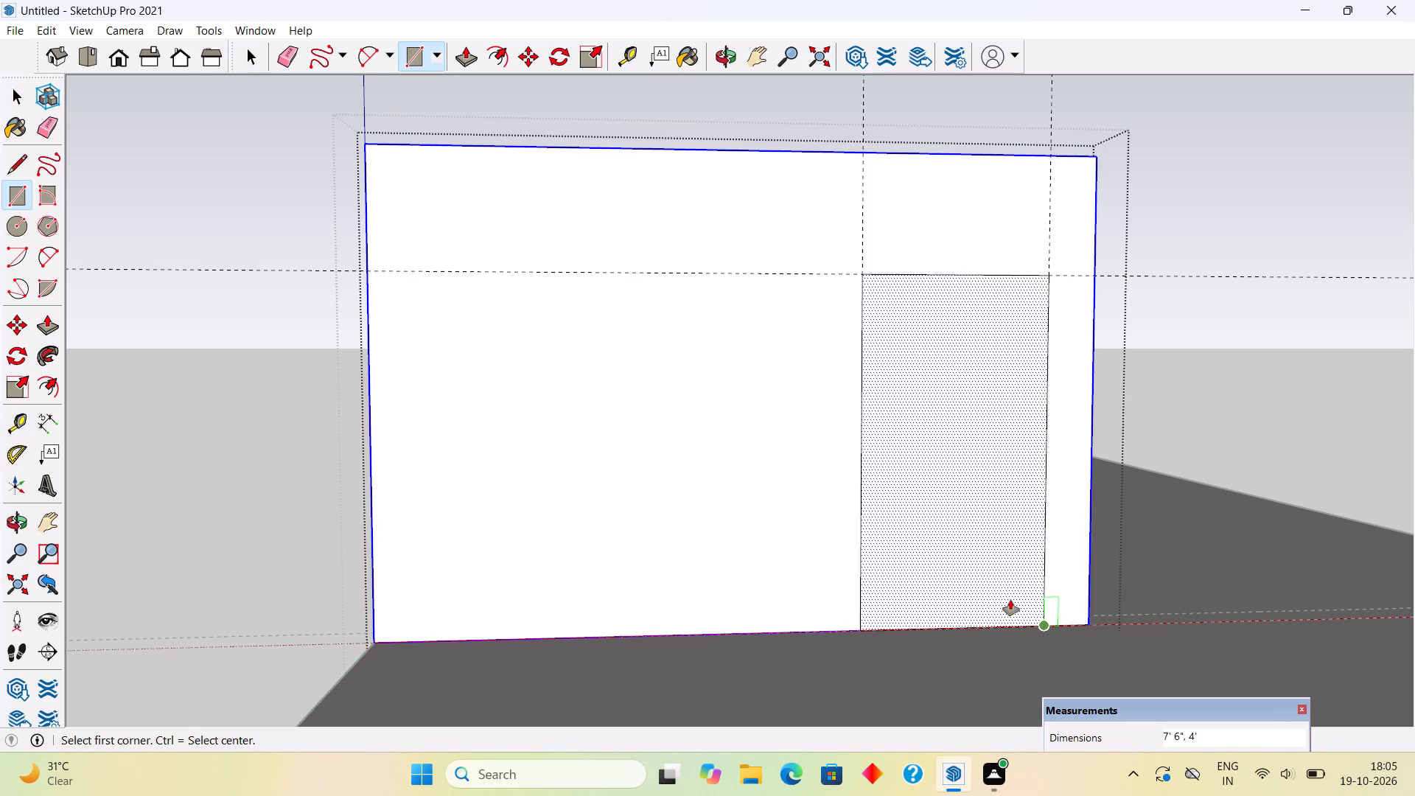
{"action": "left_click_drag", "start_coordinate": [1009, 600], "coordinate": [953, 371]}
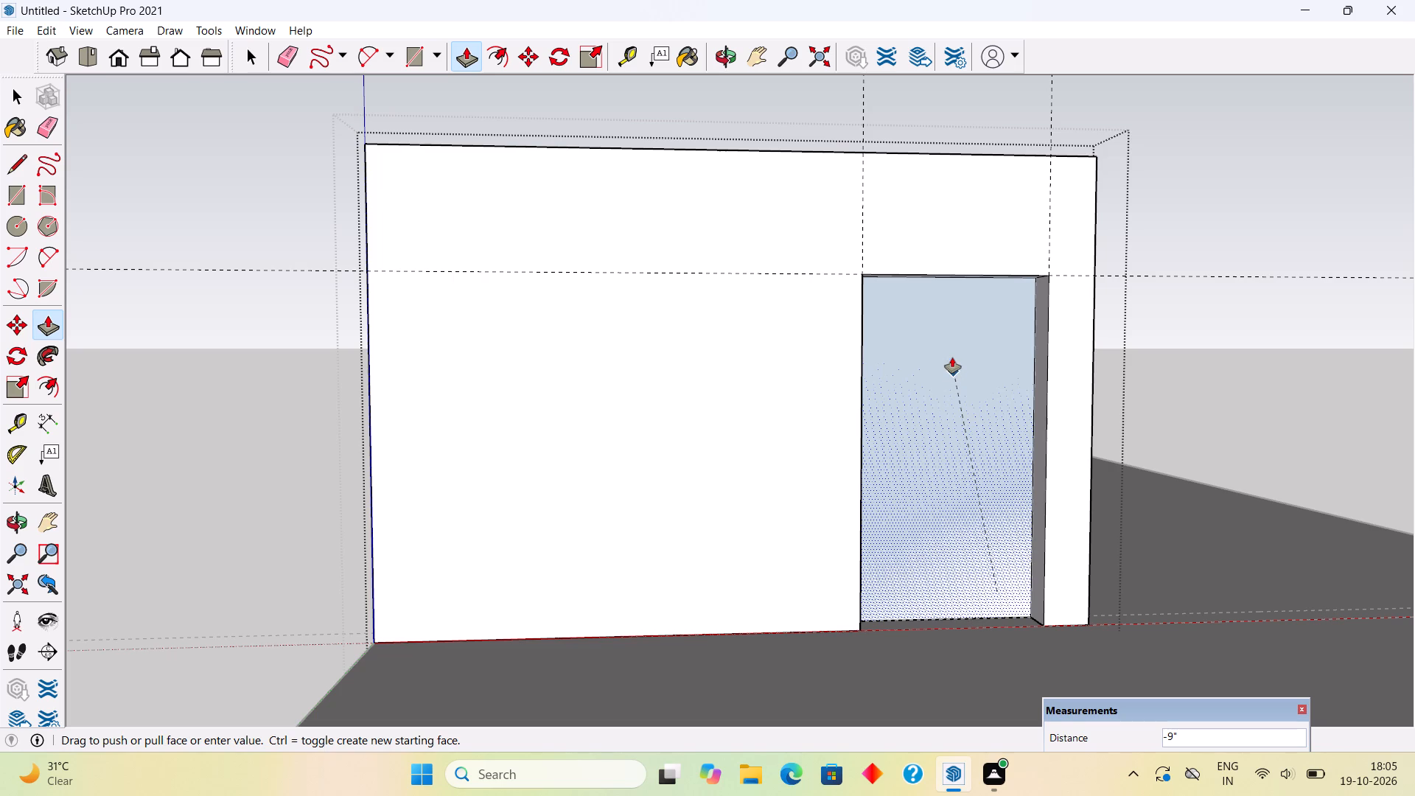
{"action": "key", "text": "space"}
{"action": "left_click", "coordinate": [728, 121]}
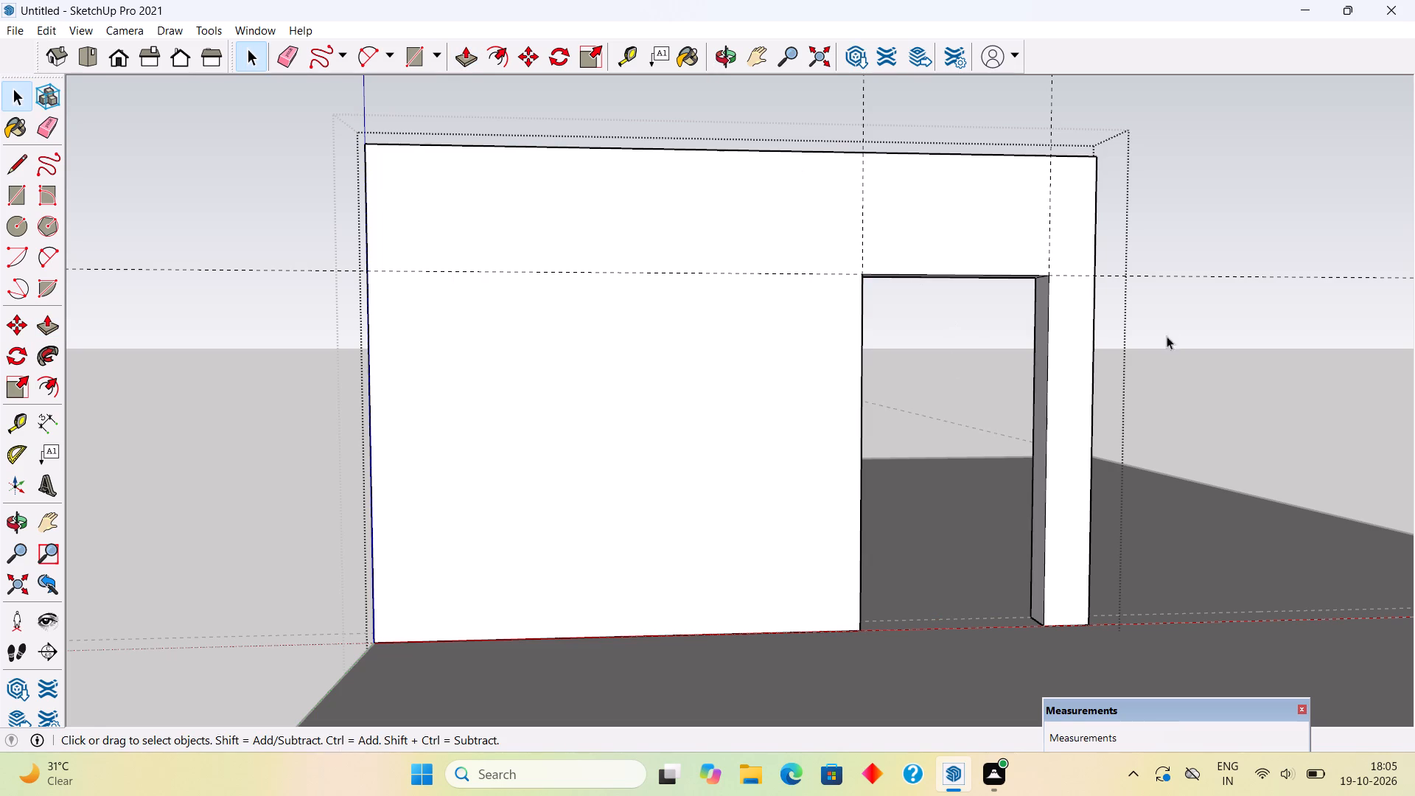
{"action": "left_click", "coordinate": [1175, 295]}
Outside the wall group, draw a 4' by 7' 6" rectangle across the door opening between its opposite front corners.
{"action": "middle_click_drag", "start_coordinate": [1203, 440], "coordinate": [1084, 429]}
{"action": "scroll", "coordinate": [1161, 551], "scroll_direction": "up", "scroll_amount": 1}
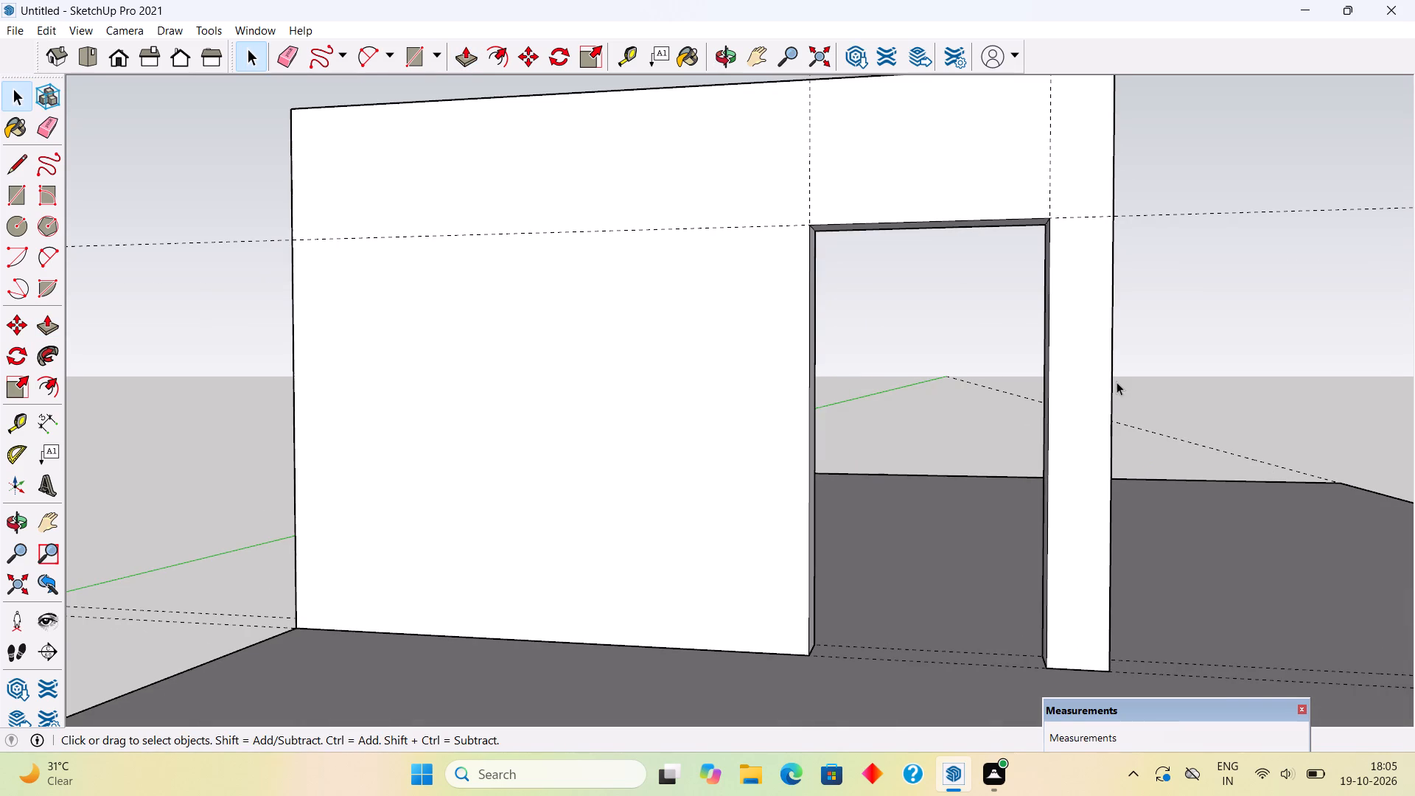
{"action": "middle_click_drag", "start_coordinate": [1110, 475], "coordinate": [1149, 475]}
{"action": "scroll", "coordinate": [1147, 475], "scroll_direction": "up", "scroll_amount": 2}
{"action": "scroll", "coordinate": [1150, 475], "scroll_direction": "down", "scroll_amount": 3}
{"action": "scroll", "coordinate": [1142, 639], "scroll_direction": "up", "scroll_amount": 1}
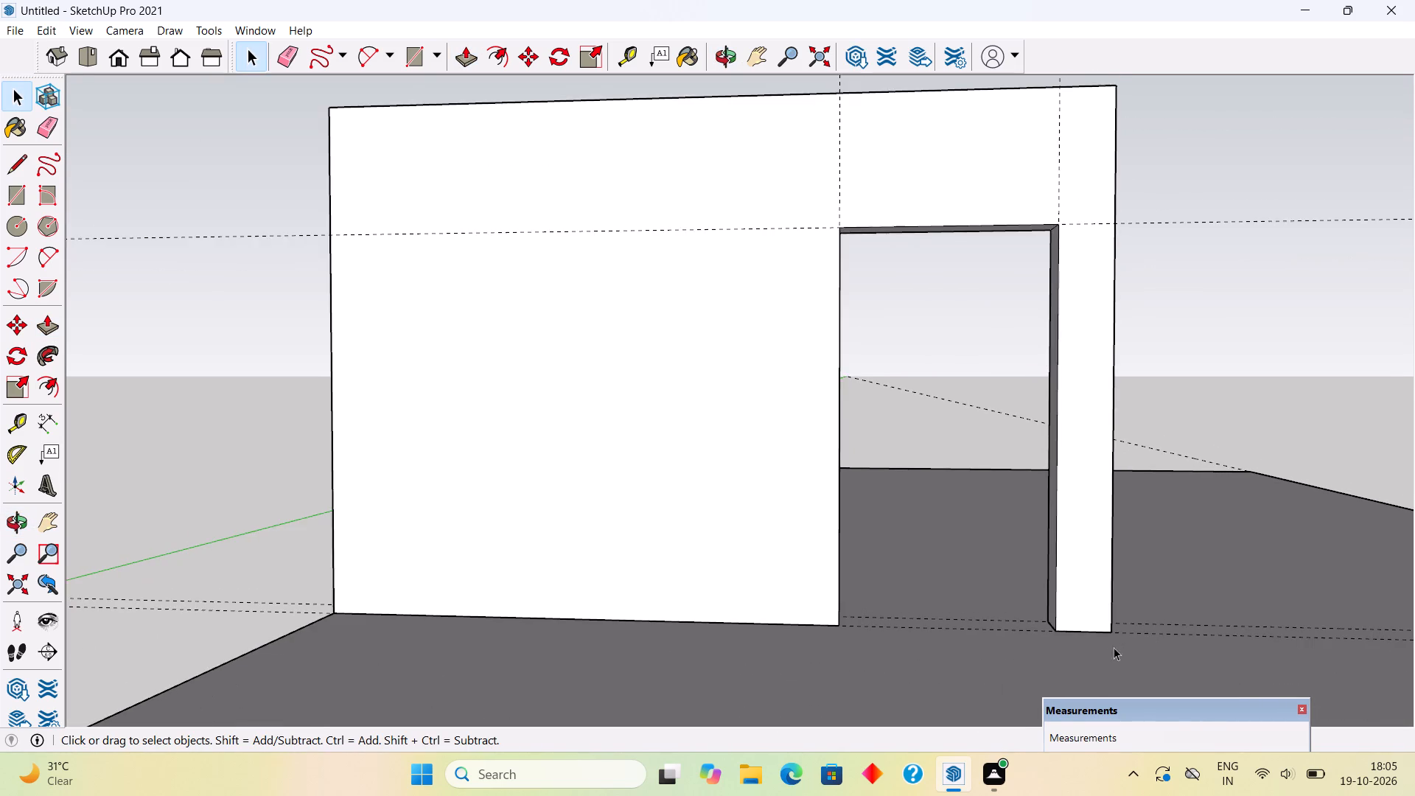
{"action": "scroll", "coordinate": [1114, 647], "scroll_direction": "up", "scroll_amount": 2}
{"action": "key", "text": "r"}
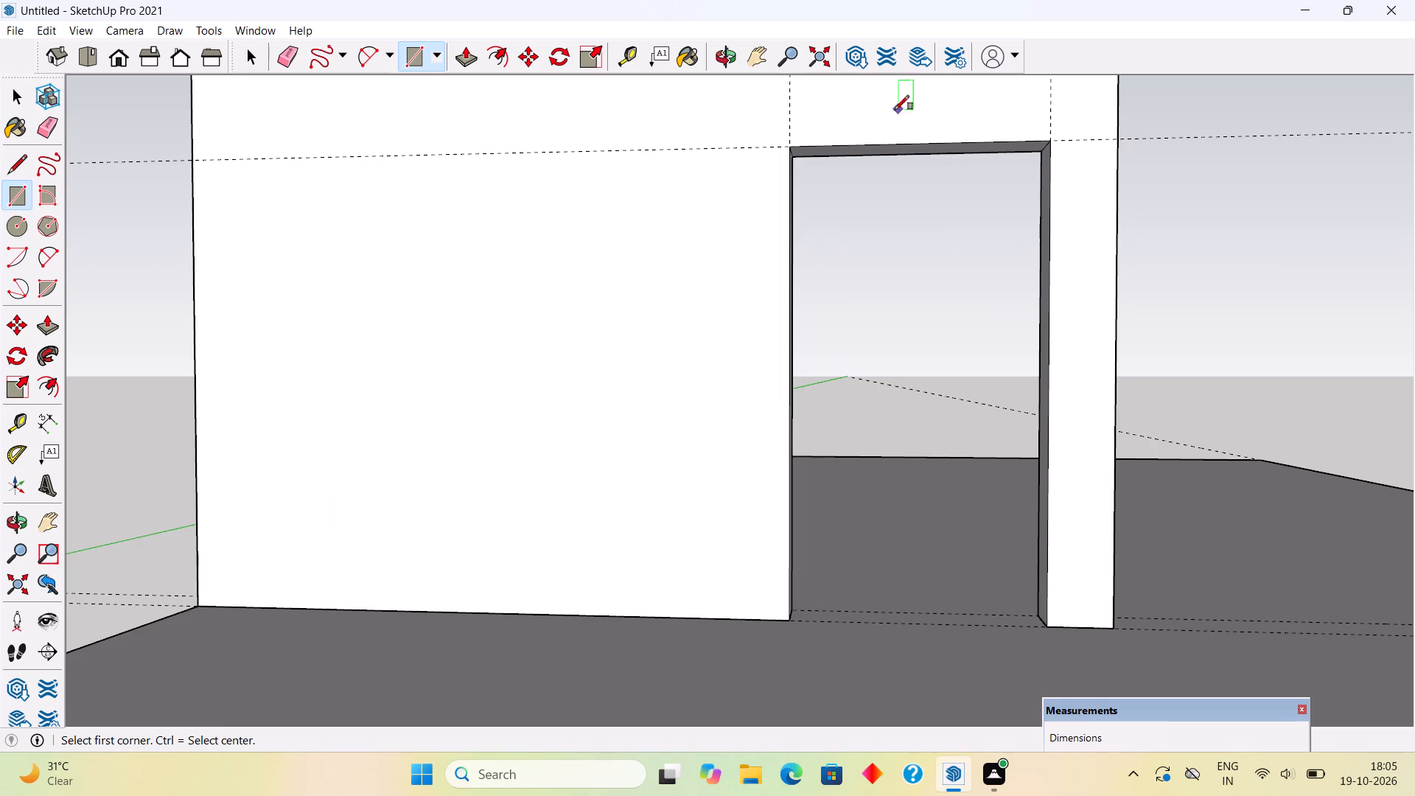
{"action": "left_click", "coordinate": [792, 145]}
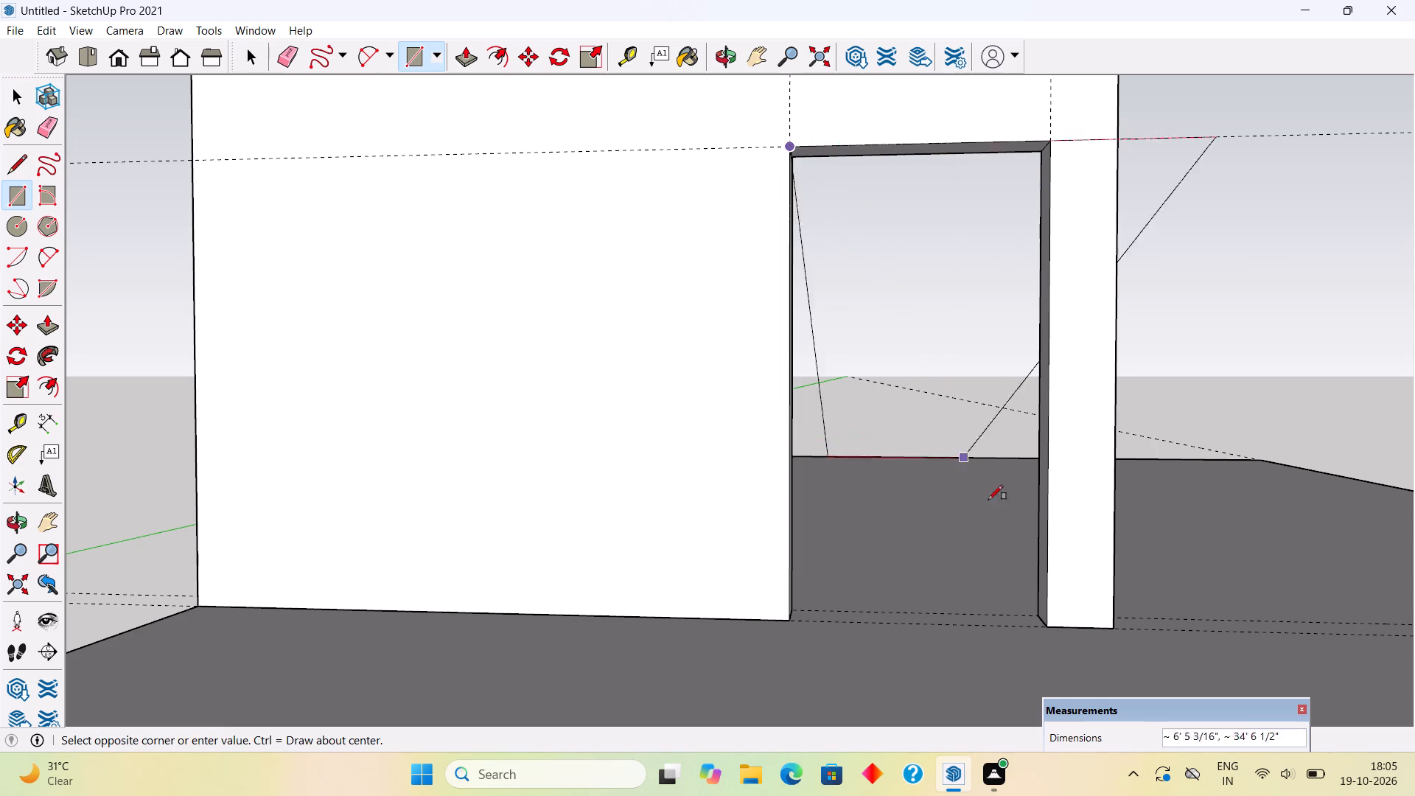
{"action": "left_click", "coordinate": [1046, 627]}
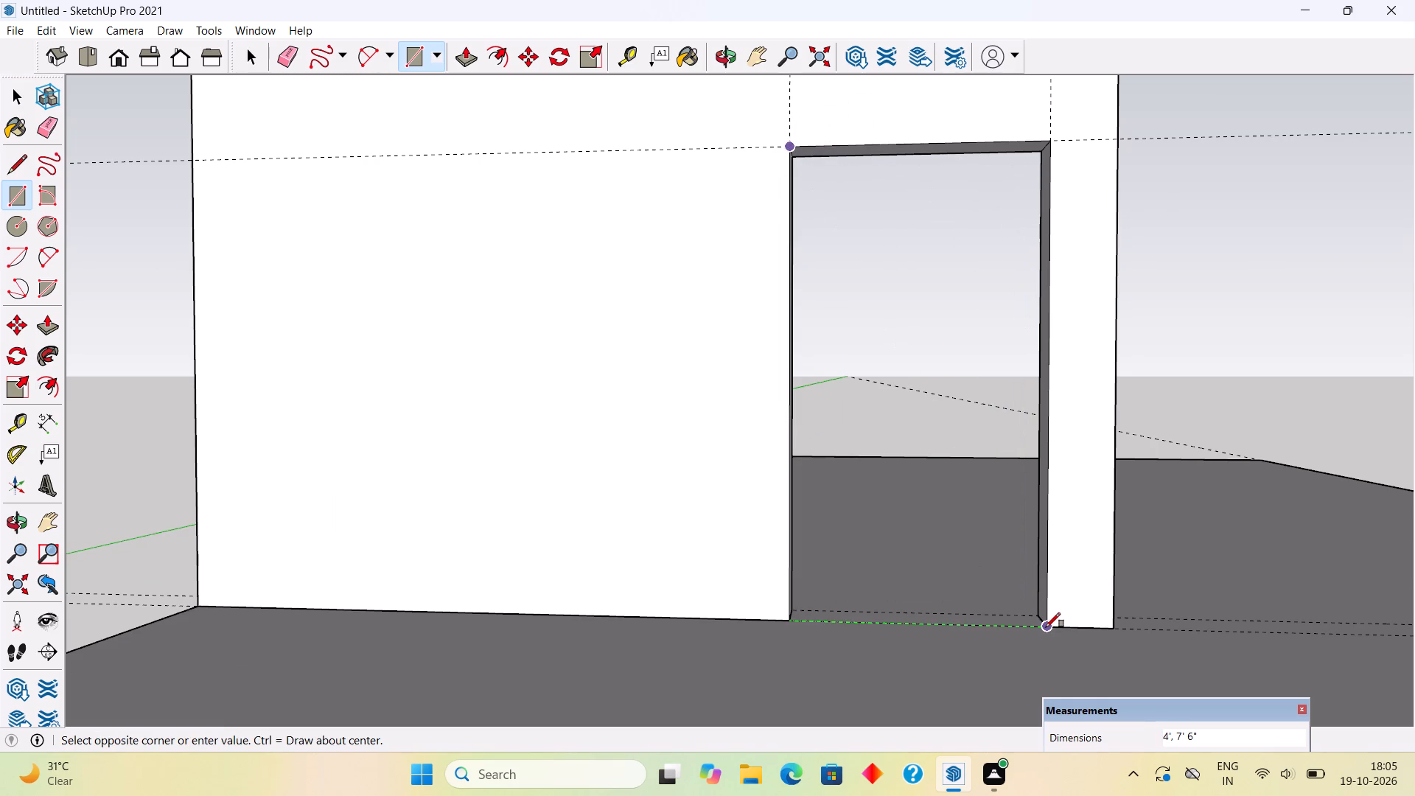
Offset the new rectangle 3" inward and delete the inner face to leave a door frame outline.
{"action": "key", "text": "f"}
{"action": "left_click", "coordinate": [1000, 613]}
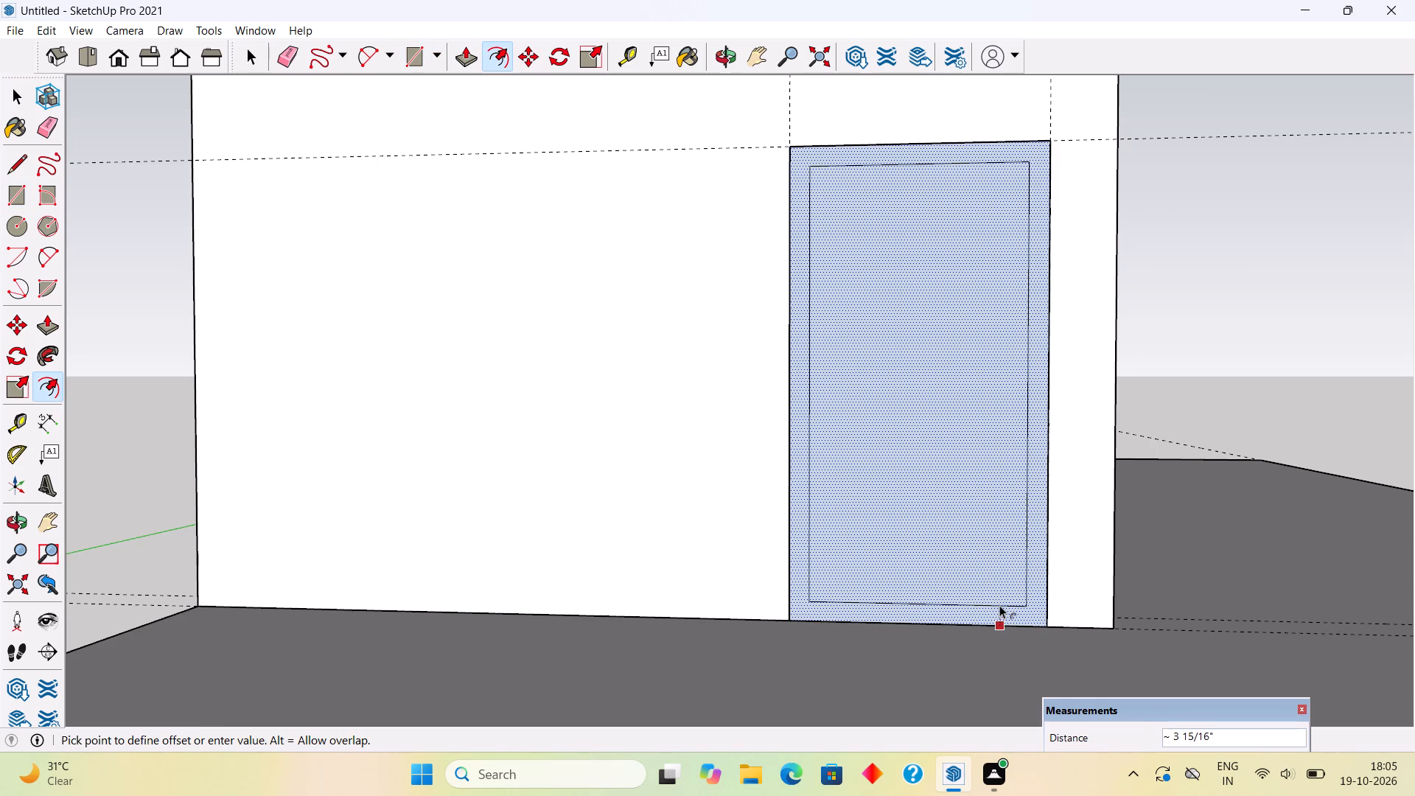
{"action": "key", "text": "3"}
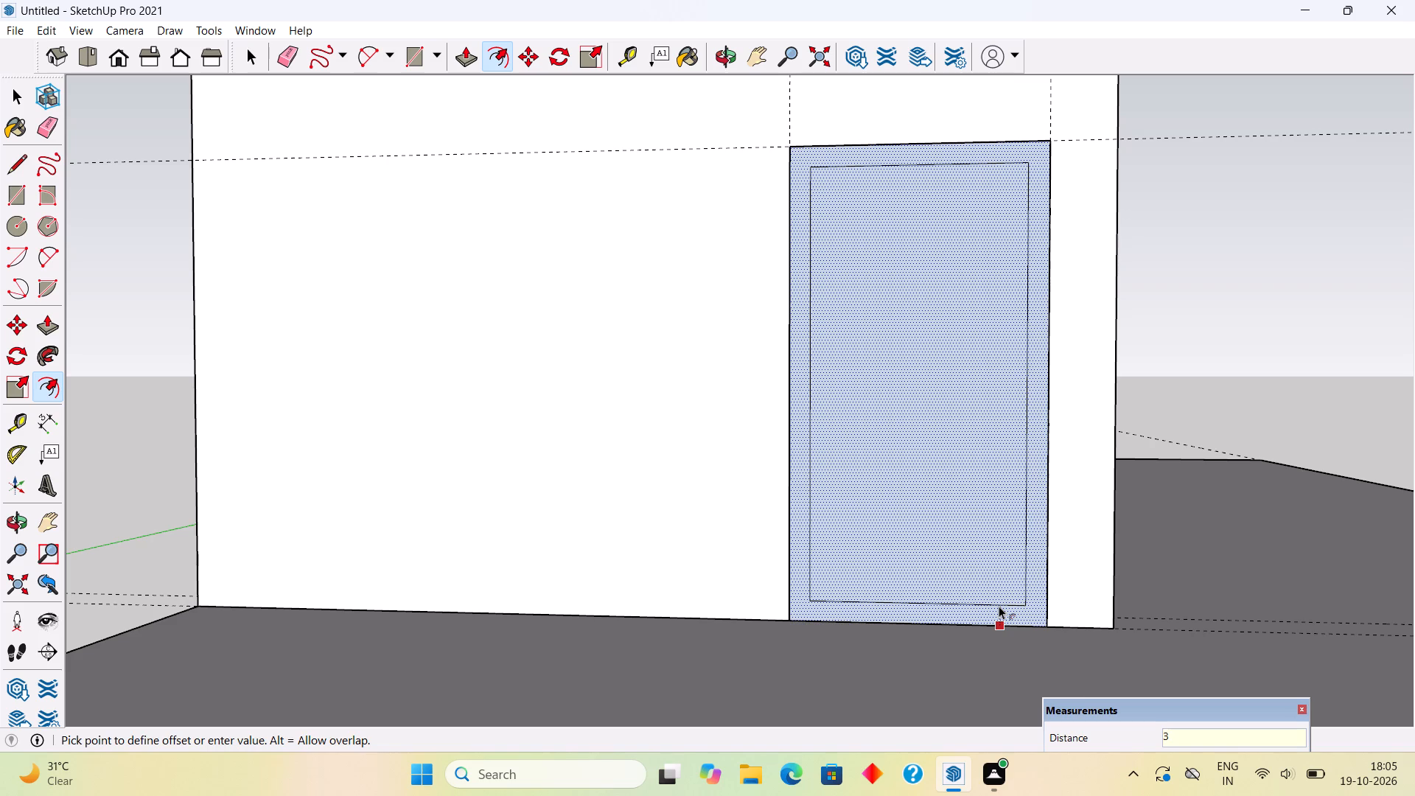
{"action": "key", "text": "shift+quotedbl"}
{"action": "key", "text": "Return"}
{"action": "key", "text": "space"}
{"action": "left_click", "coordinate": [993, 579]}
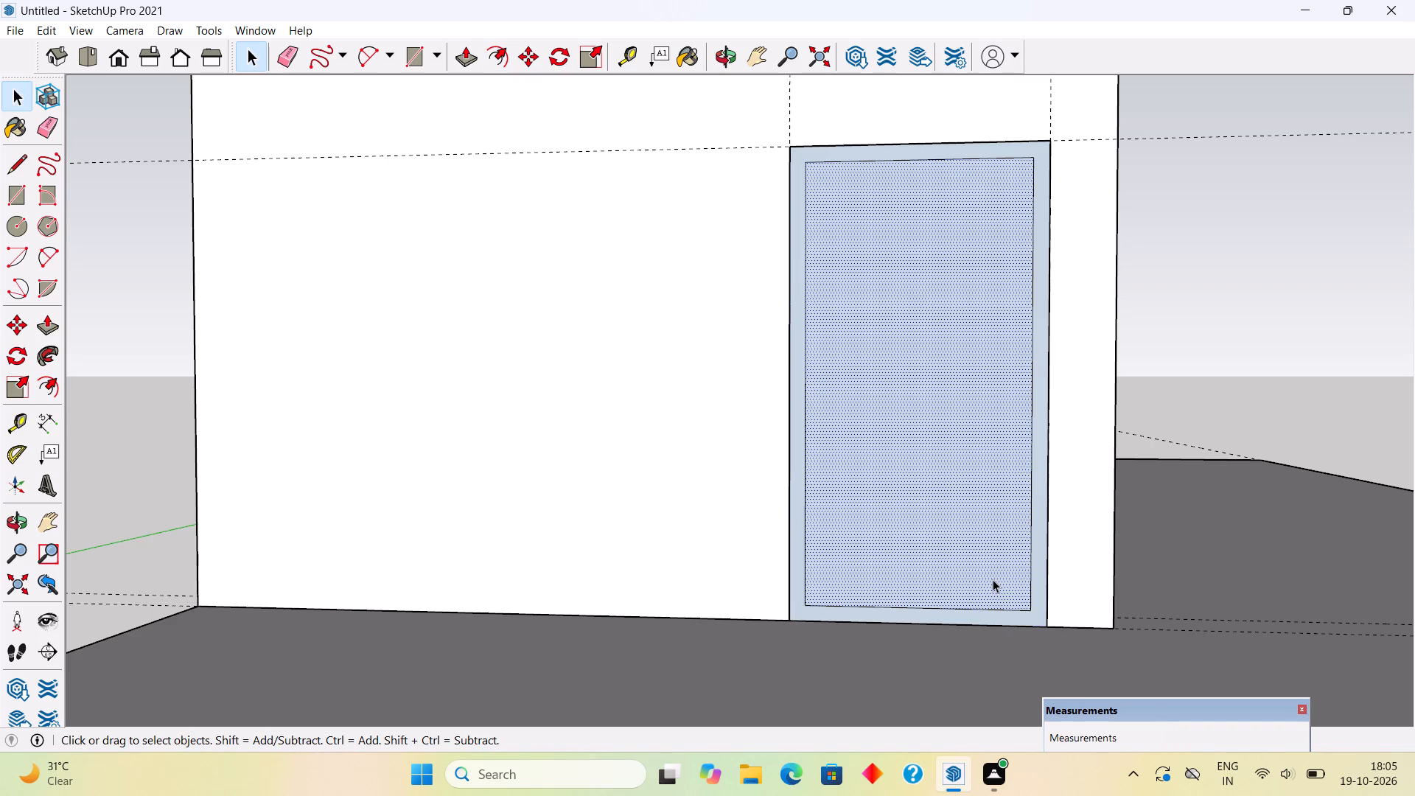
{"action": "key", "text": "Delete"}
Extrude the door frame face 3" outward from the wall.
{"action": "left_click", "coordinate": [1033, 613]}
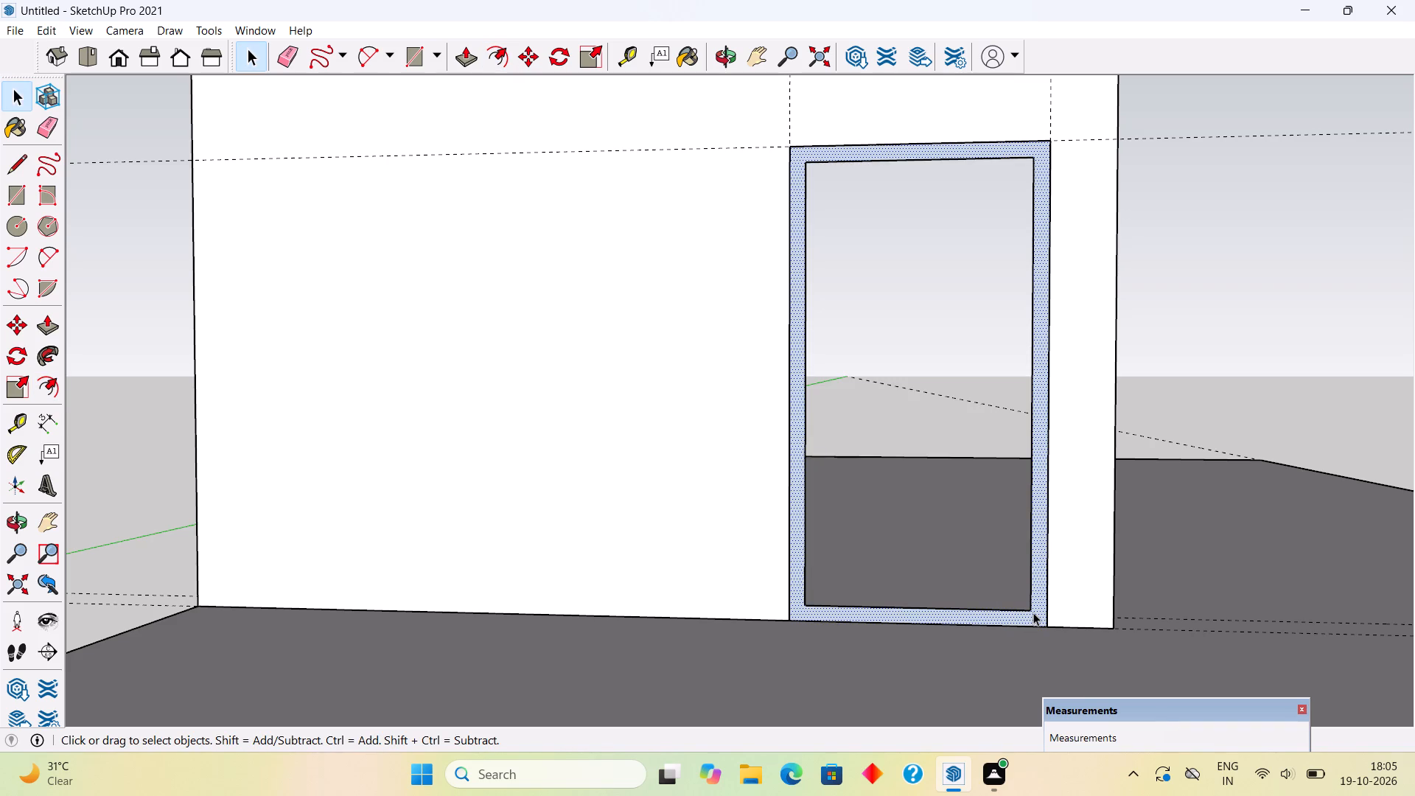
{"action": "key", "text": "p"}
{"action": "left_click", "coordinate": [1033, 612]}
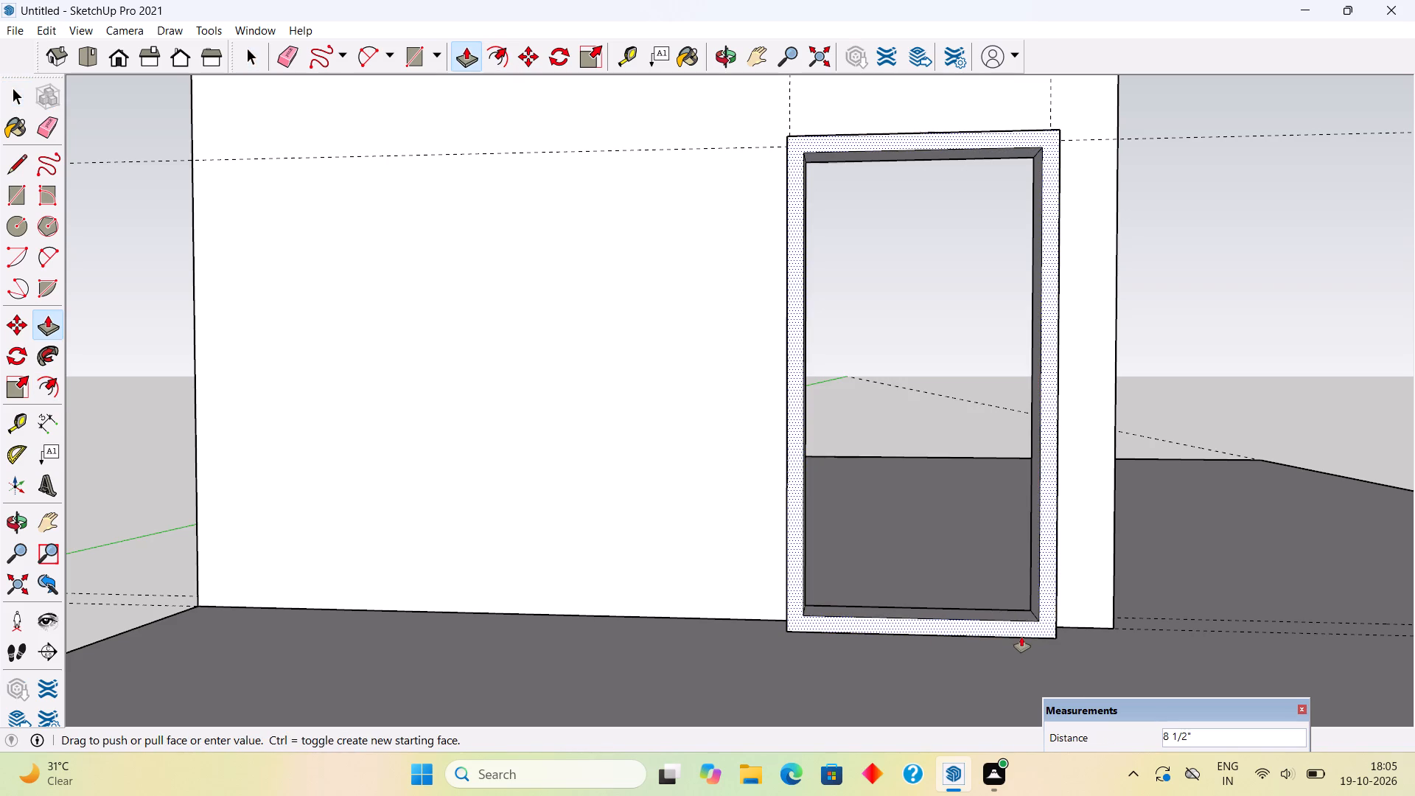
{"action": "key", "text": "3"}
{"action": "key", "text": "shift+quotedbl"}
{"action": "key", "text": "Return"}
{"action": "key", "text": "space"}
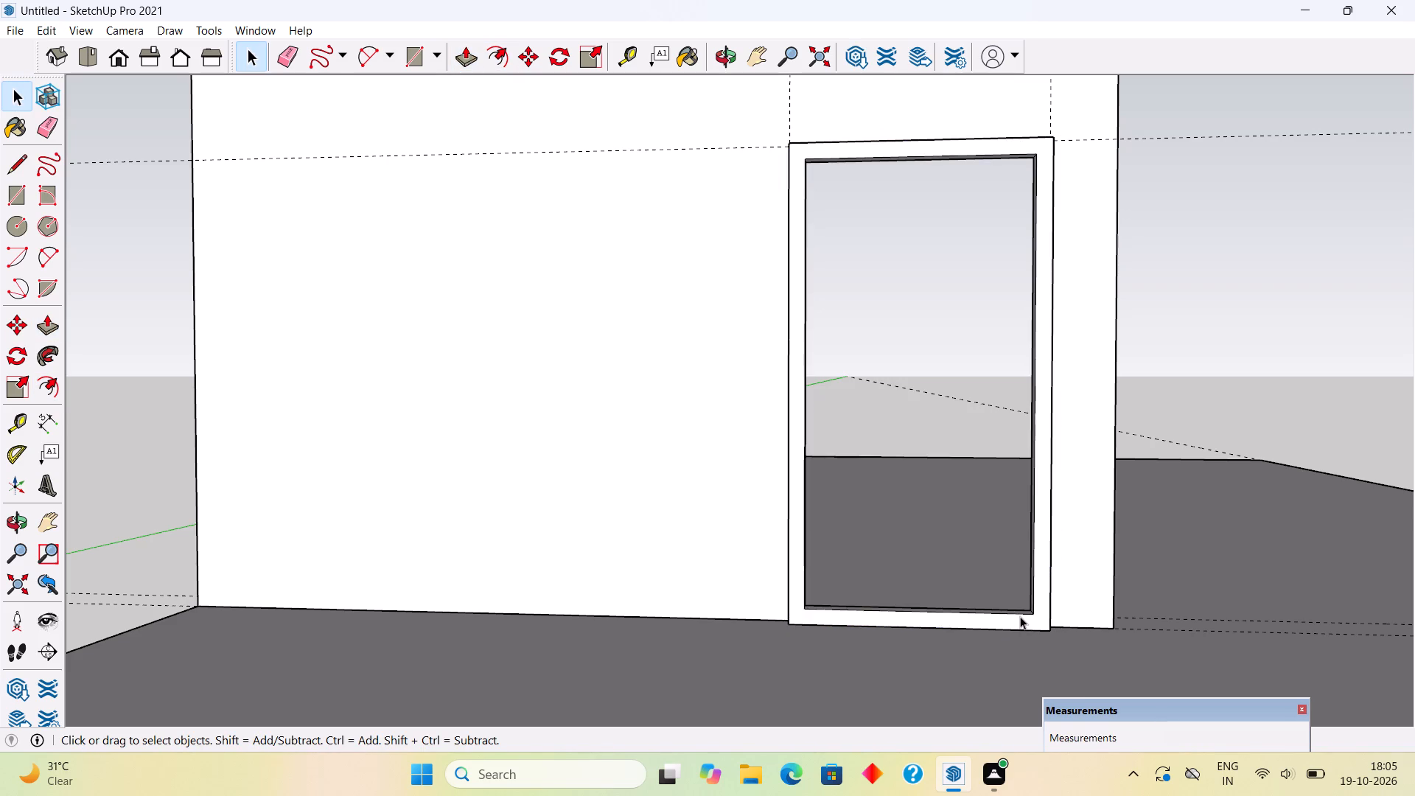
Select the whole door frame and make it a group.
{"action": "triple_click", "coordinate": [1020, 616]}
{"action": "right_click", "coordinate": [1020, 616]}
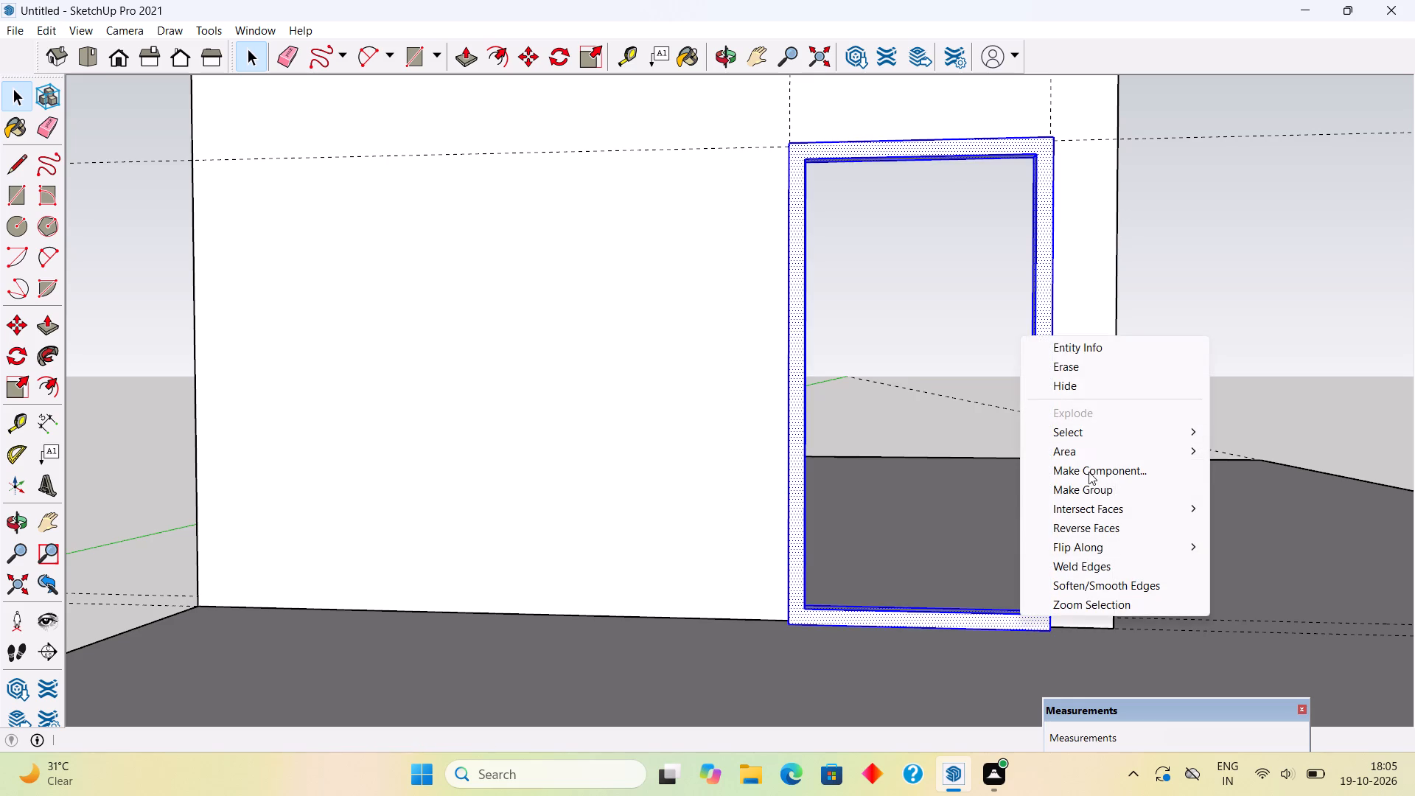
{"action": "left_click", "coordinate": [1094, 492]}
{"action": "left_click", "coordinate": [948, 356]}
Move the door frame group back along the wall's thickness about 7 1/2" into the opening.
{"action": "middle_click_drag", "start_coordinate": [954, 549], "coordinate": [1027, 610]}
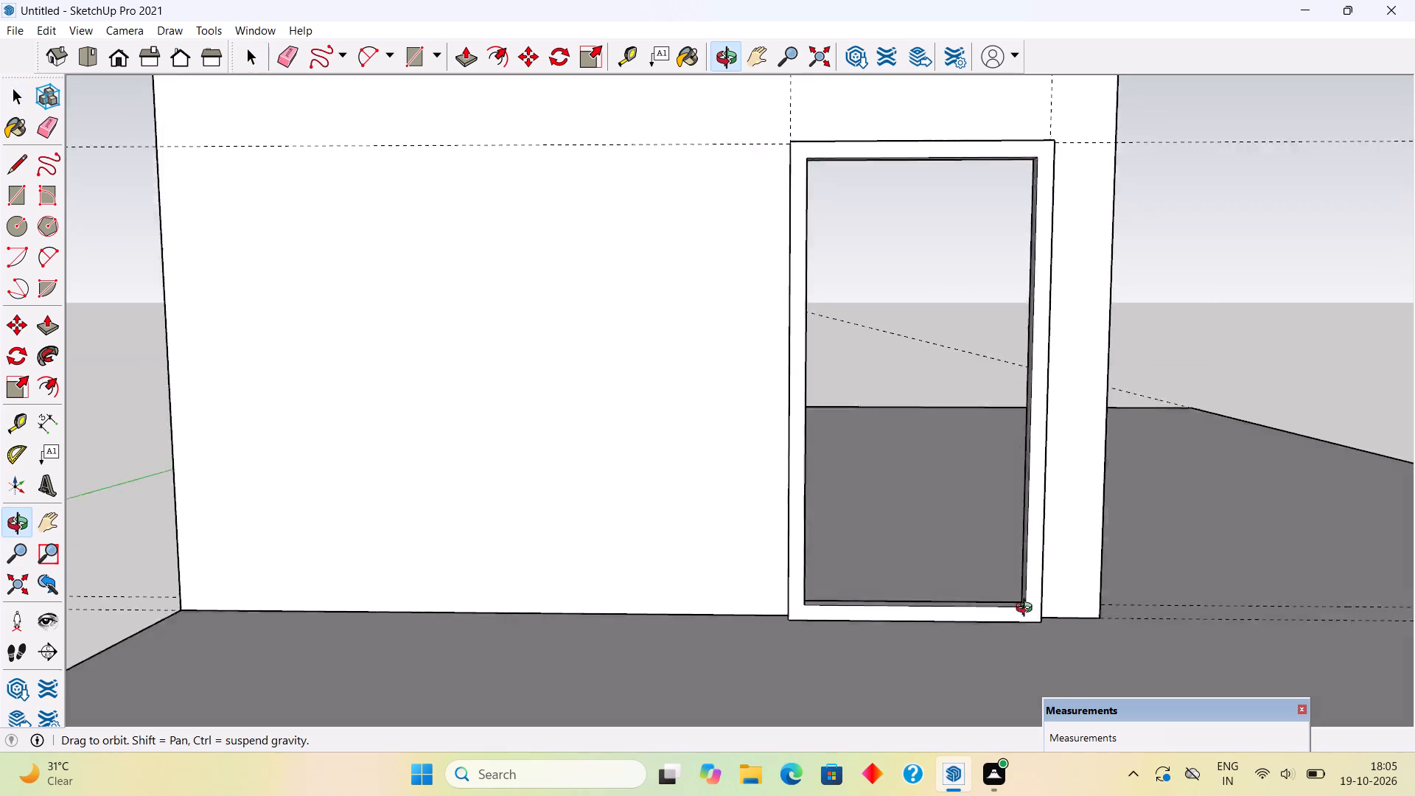
{"action": "middle_click_drag", "start_coordinate": [1027, 610], "coordinate": [1185, 671]}
{"action": "scroll", "coordinate": [948, 495], "scroll_direction": "up", "scroll_amount": 5}
{"action": "scroll", "coordinate": [960, 554], "scroll_direction": "up", "scroll_amount": 4}
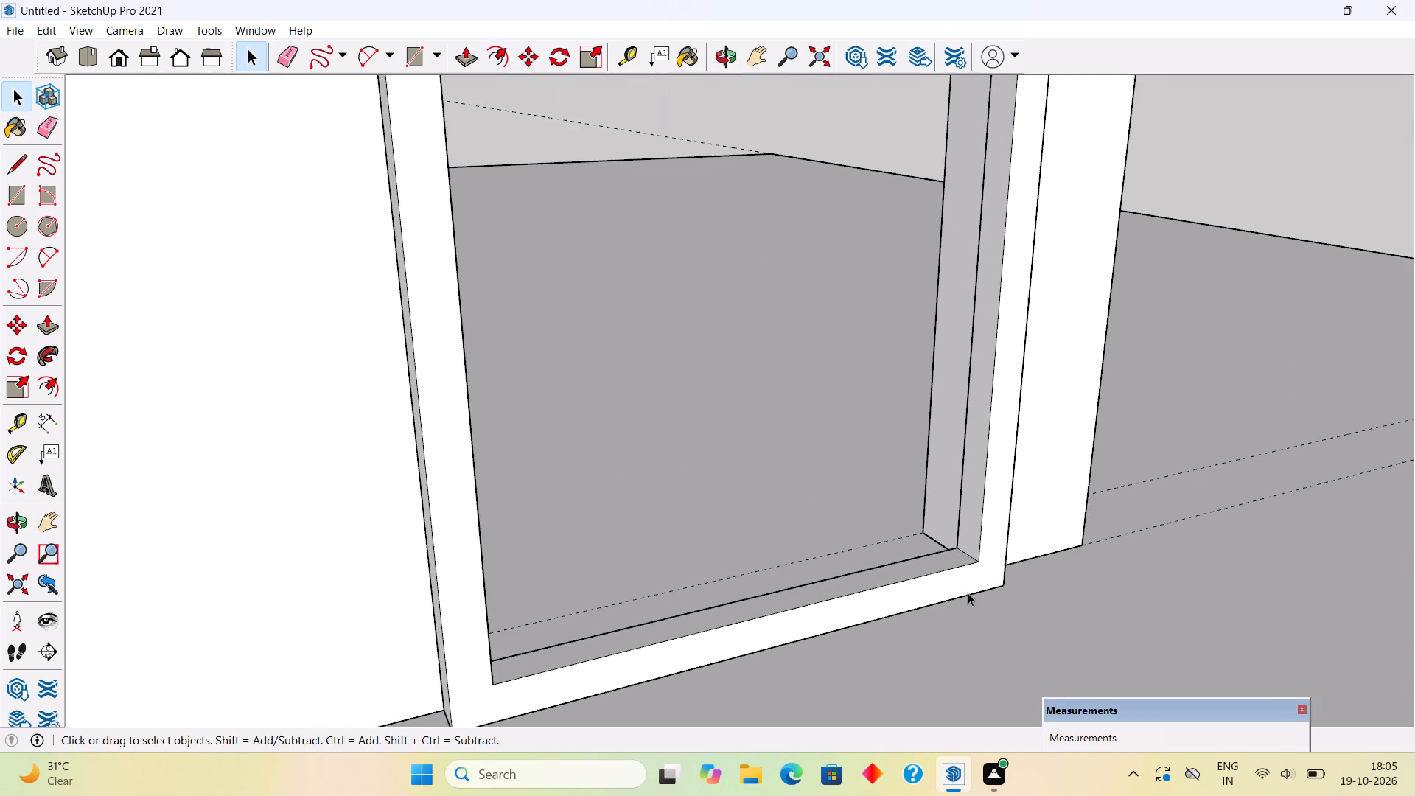
{"action": "scroll", "coordinate": [970, 596], "scroll_direction": "up", "scroll_amount": 5}
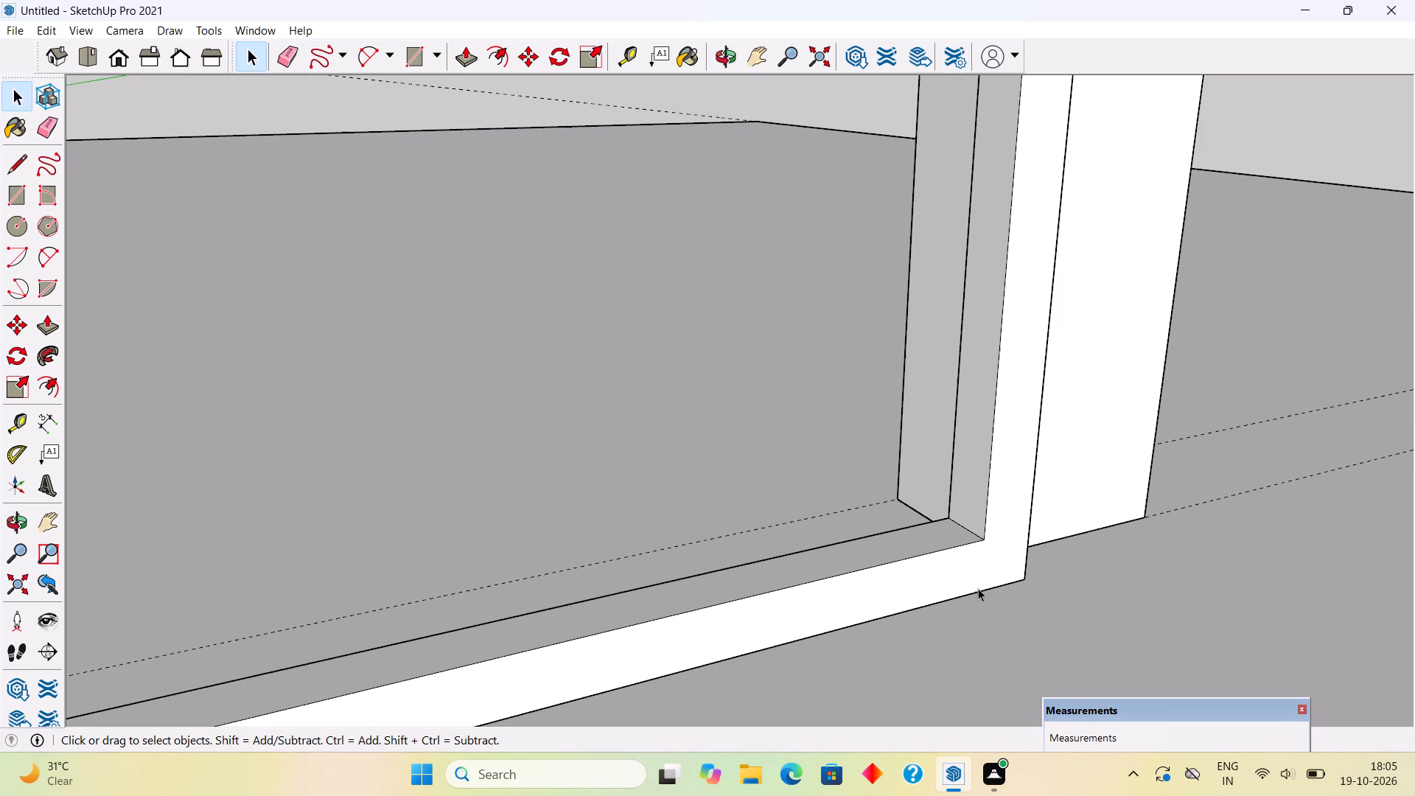
{"action": "scroll", "coordinate": [979, 588], "scroll_direction": "down", "scroll_amount": 9}
{"action": "key", "text": "m"}
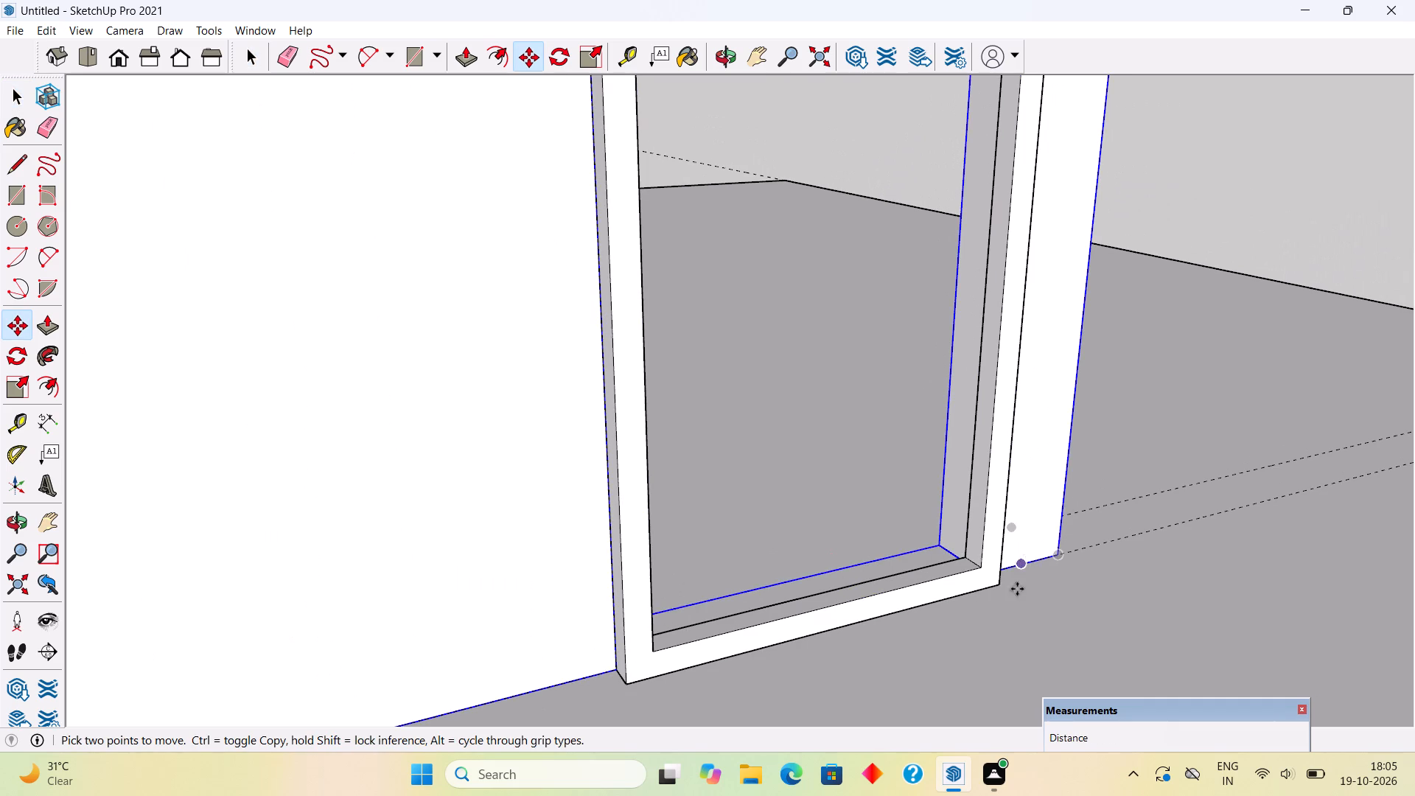
{"action": "left_click", "coordinate": [1000, 584]}
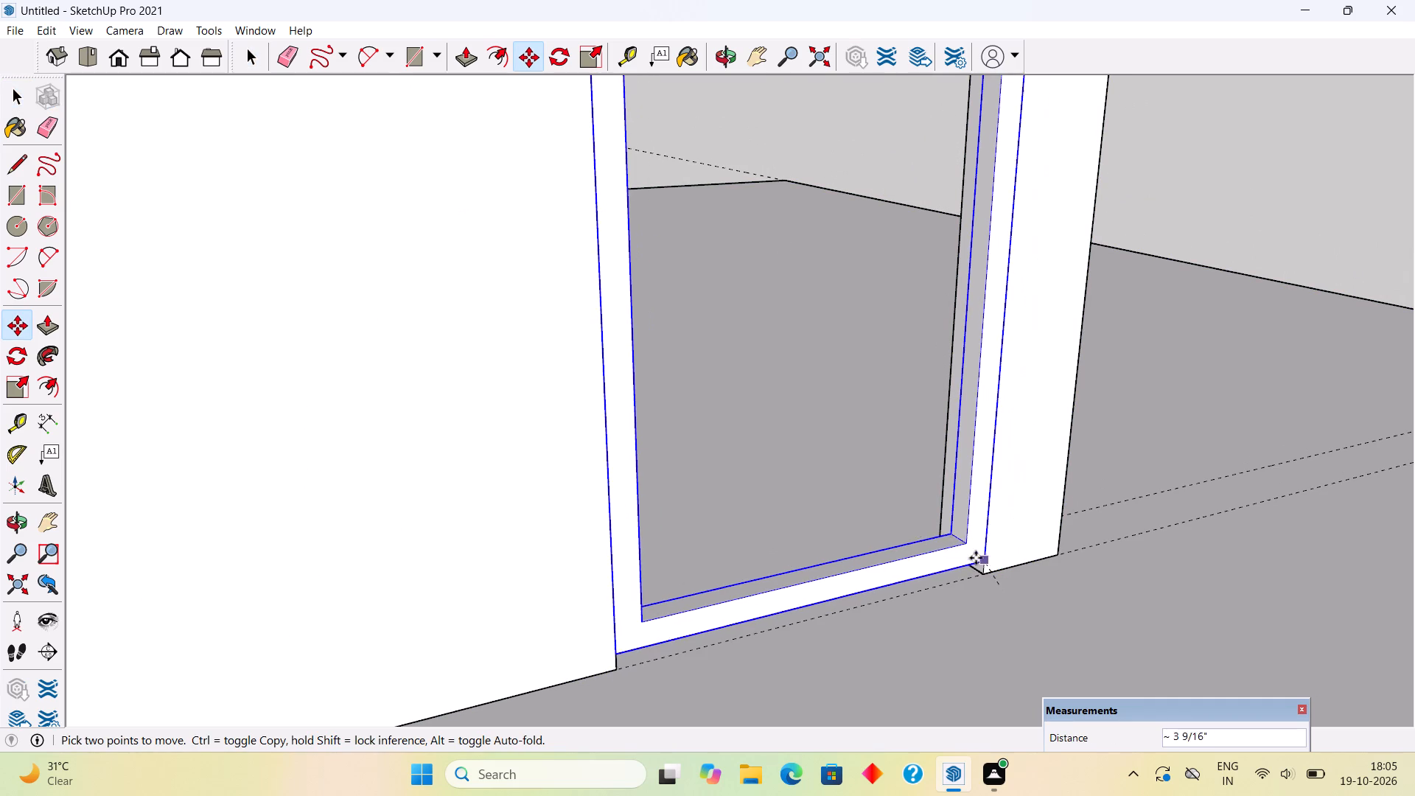
{"action": "scroll", "coordinate": [968, 555], "scroll_direction": "up", "scroll_amount": 4}
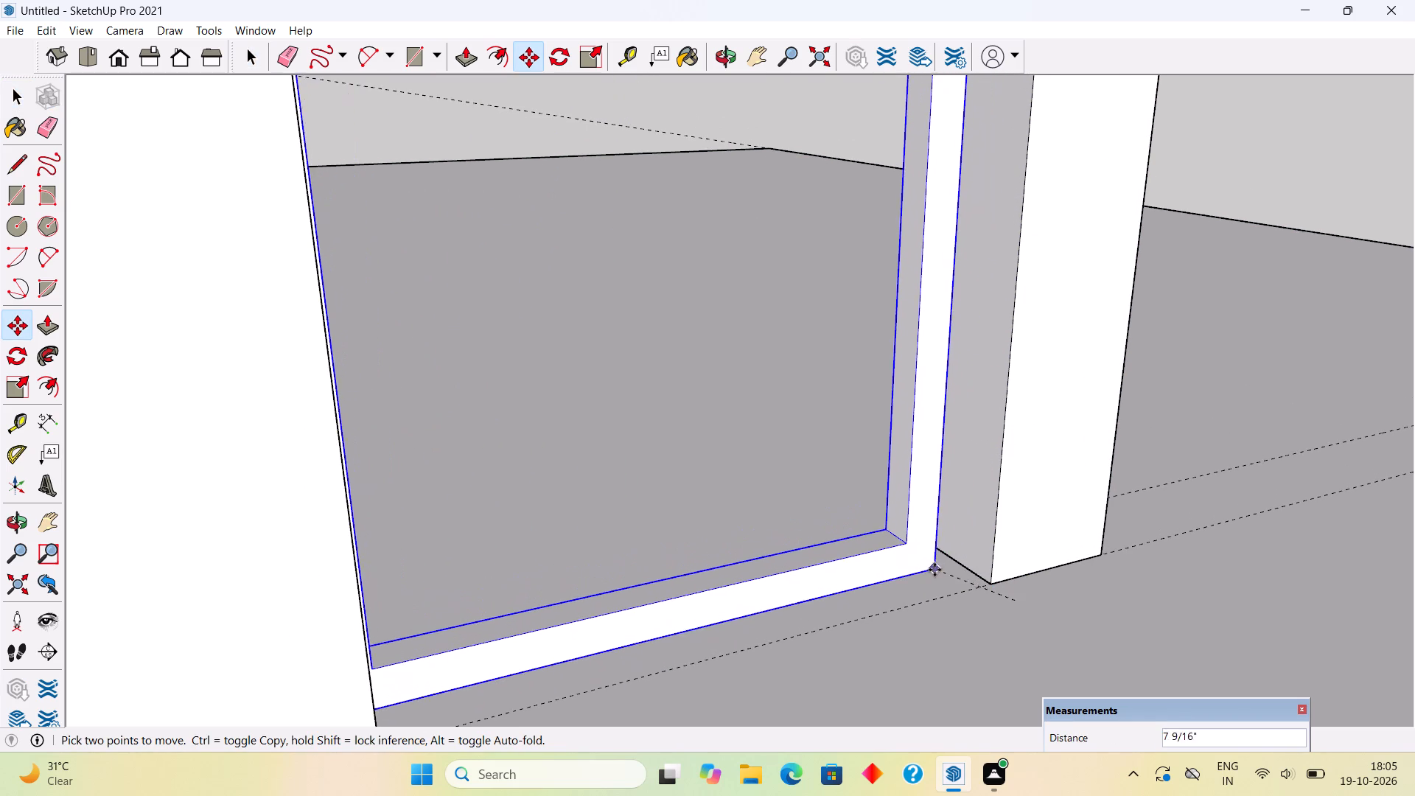
{"action": "left_click", "coordinate": [956, 562]}
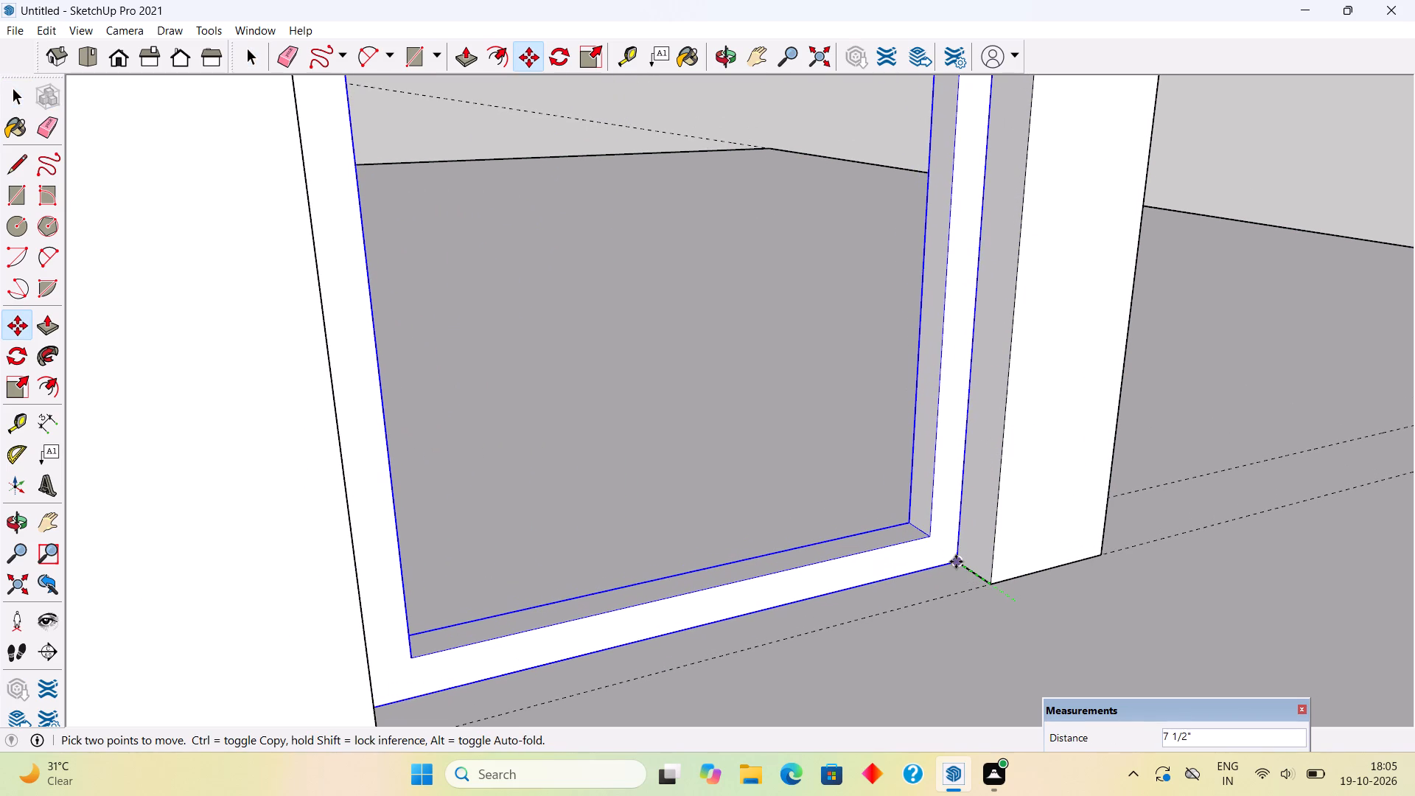
{"action": "key", "text": "space"}
{"action": "scroll", "coordinate": [956, 562], "scroll_direction": "down", "scroll_amount": 14}
{"action": "left_click", "coordinate": [1131, 365]}
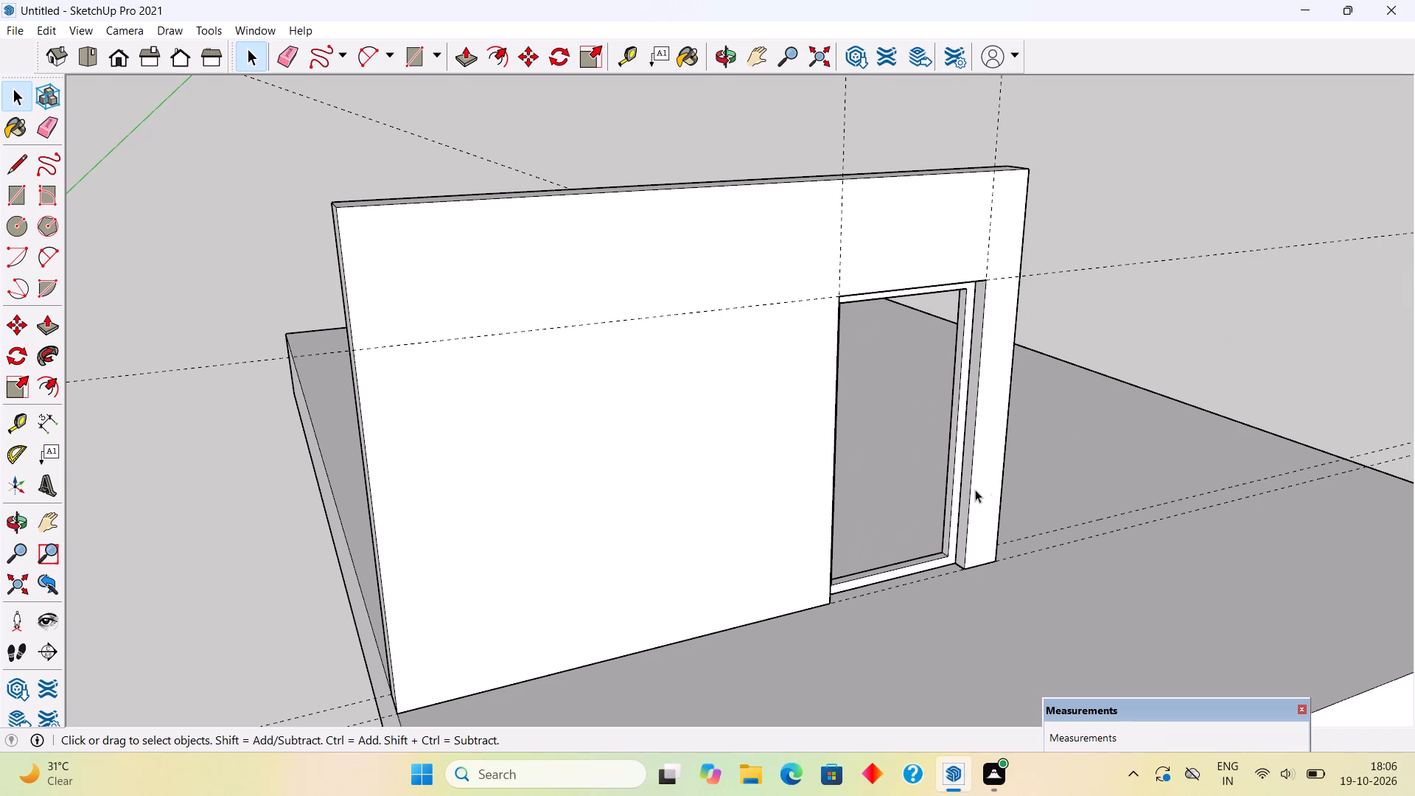
Draw a 4' by 7' 6" rectangle across the door opening between its opposite front corners.
{"action": "middle_click_drag", "start_coordinate": [890, 477], "coordinate": [825, 378]}
{"action": "middle_click_drag", "start_coordinate": [679, 440], "coordinate": [623, 461]}
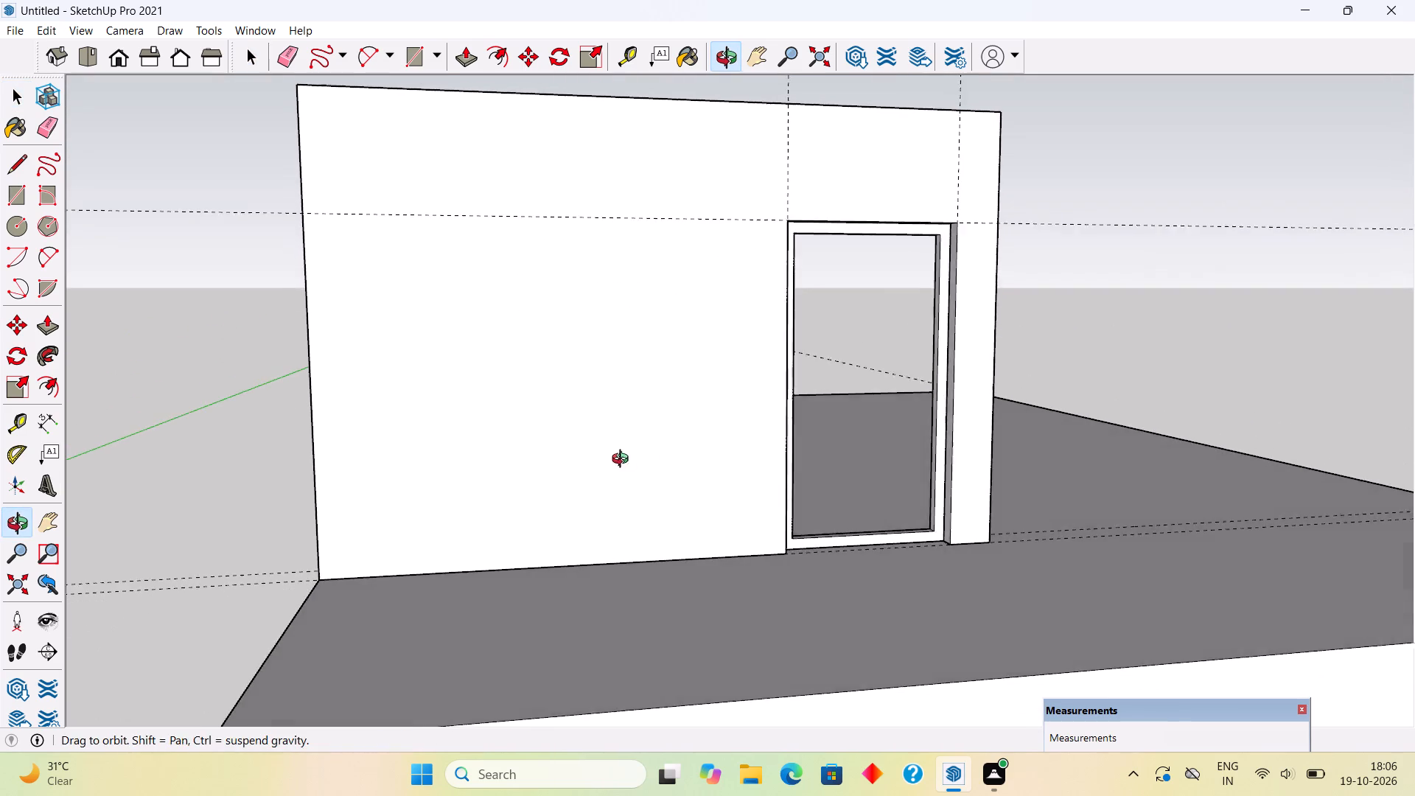
{"action": "middle_click_drag", "start_coordinate": [623, 461], "coordinate": [606, 474]}
{"action": "scroll", "coordinate": [1092, 582], "scroll_direction": "up", "scroll_amount": 1}
{"action": "key", "text": "r"}
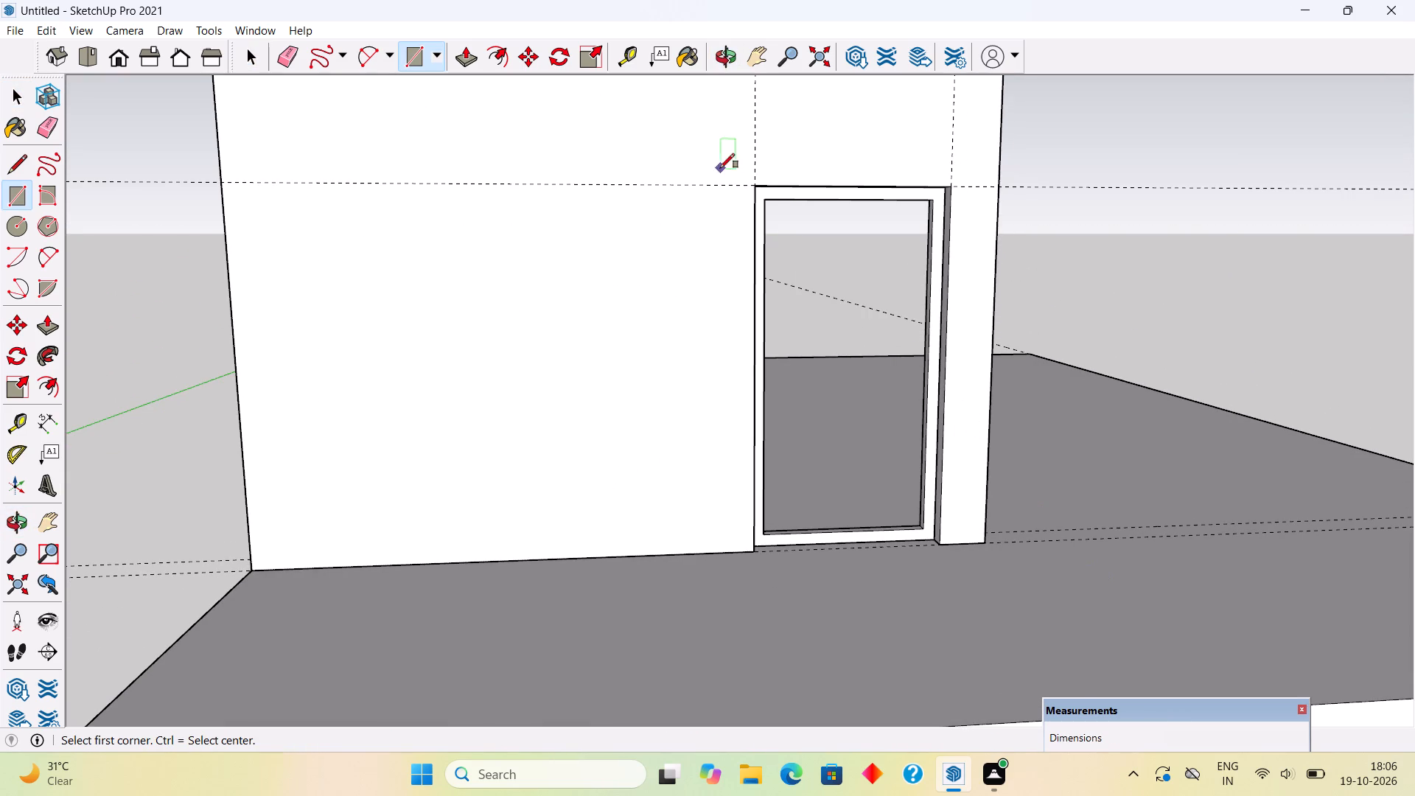
{"action": "left_click", "coordinate": [755, 183]}
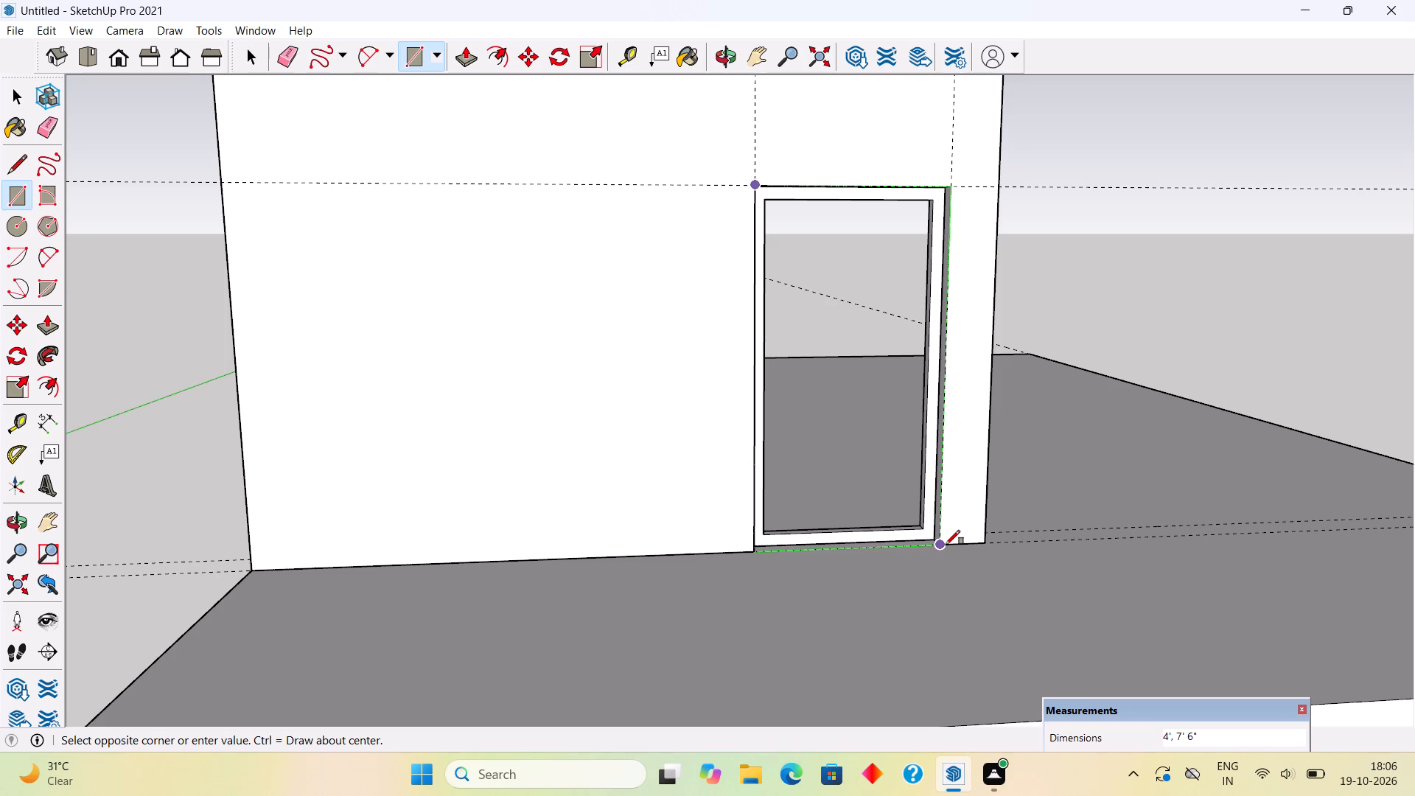
{"action": "left_click", "coordinate": [946, 545]}
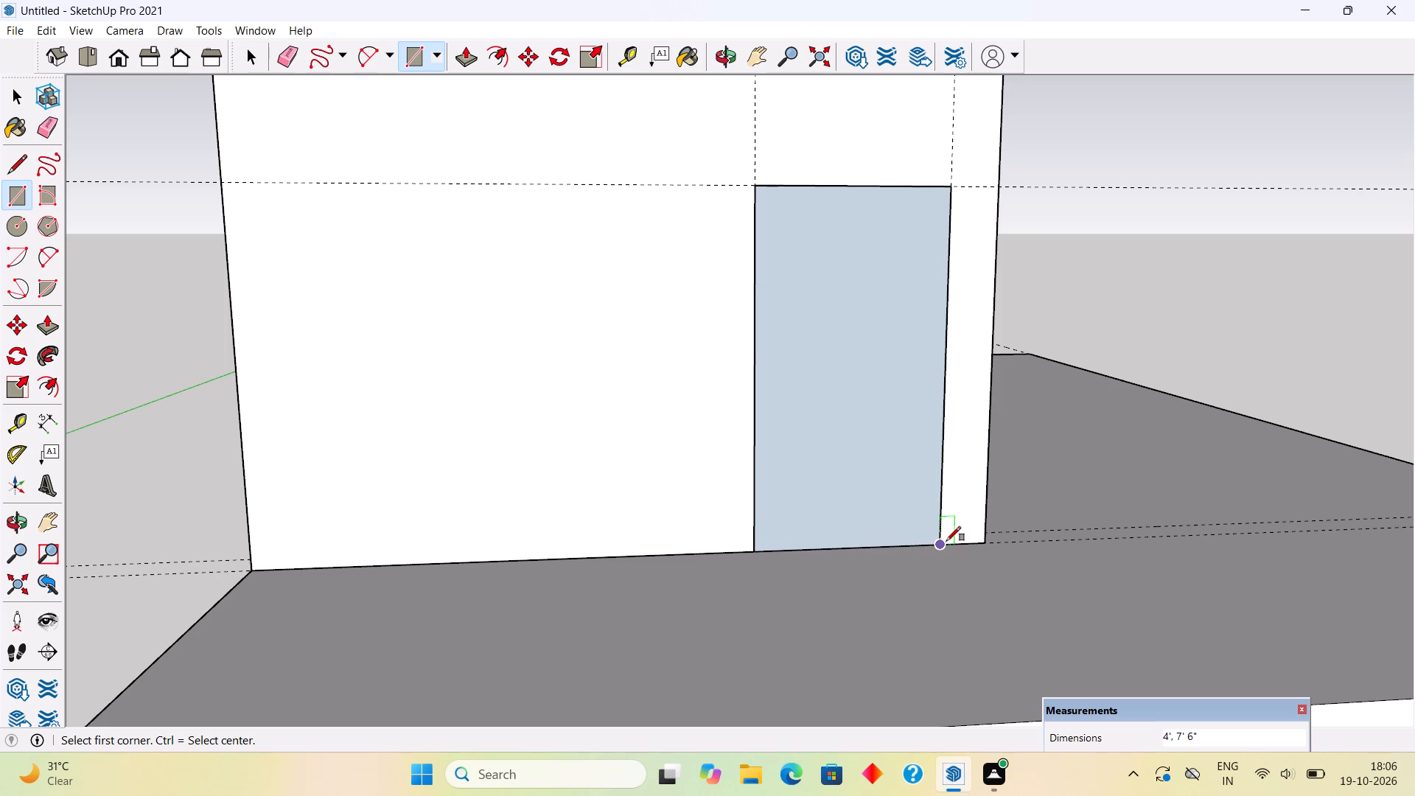
{"action": "key", "text": "space"}
Place a horizontal guide 2" above the bottom edge of the new rectangle.
{"action": "key", "text": "t"}
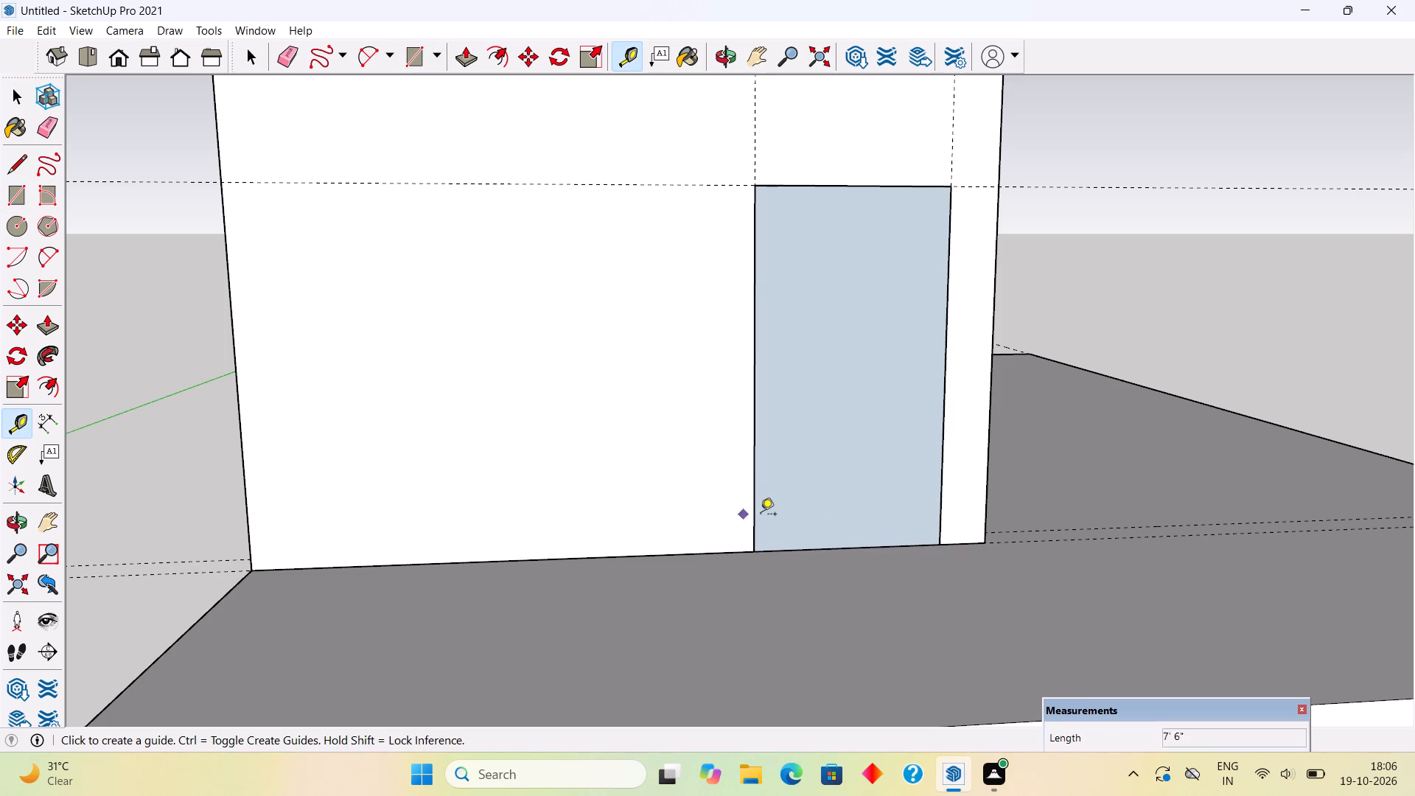
{"action": "scroll", "coordinate": [761, 515], "scroll_direction": "up", "scroll_amount": 8}
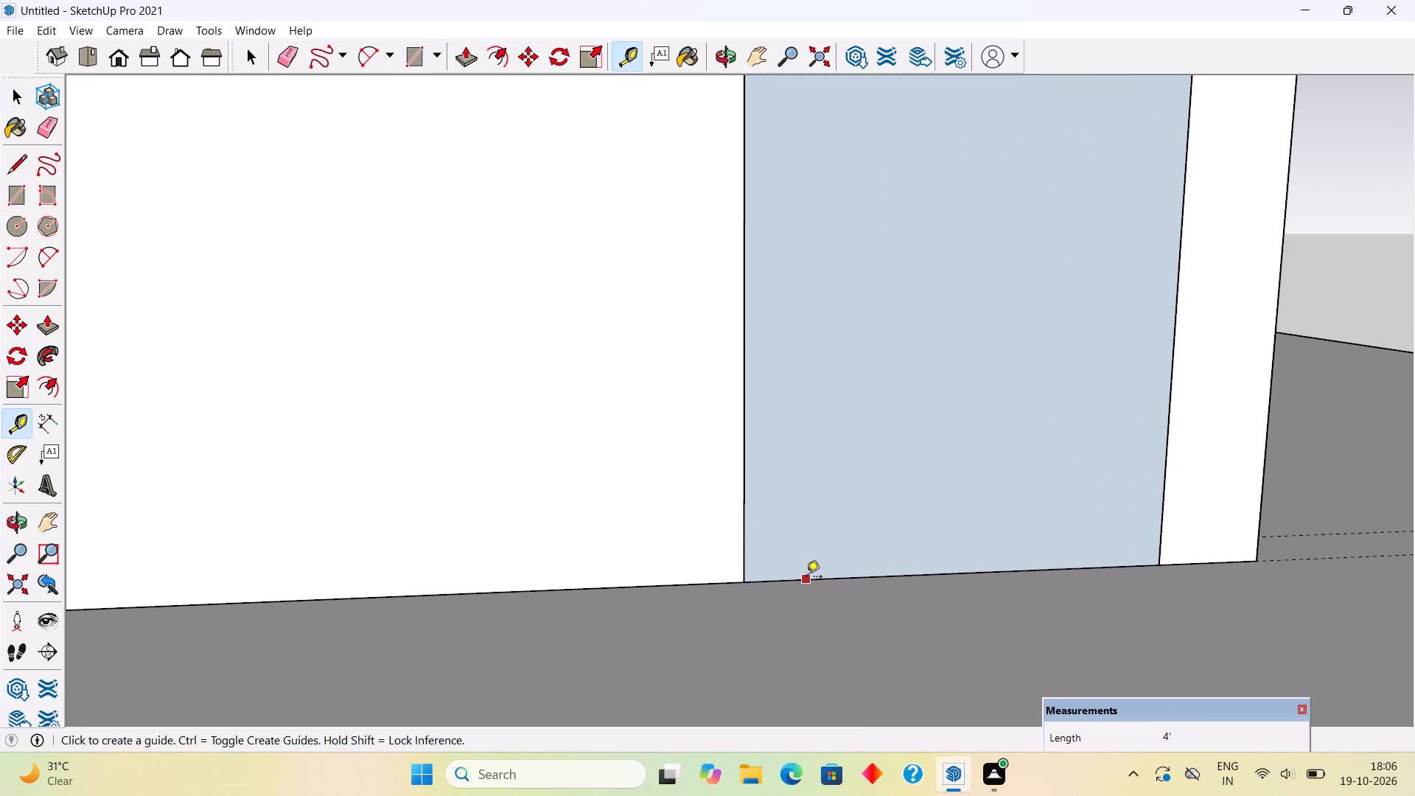
{"action": "left_click", "coordinate": [806, 578]}
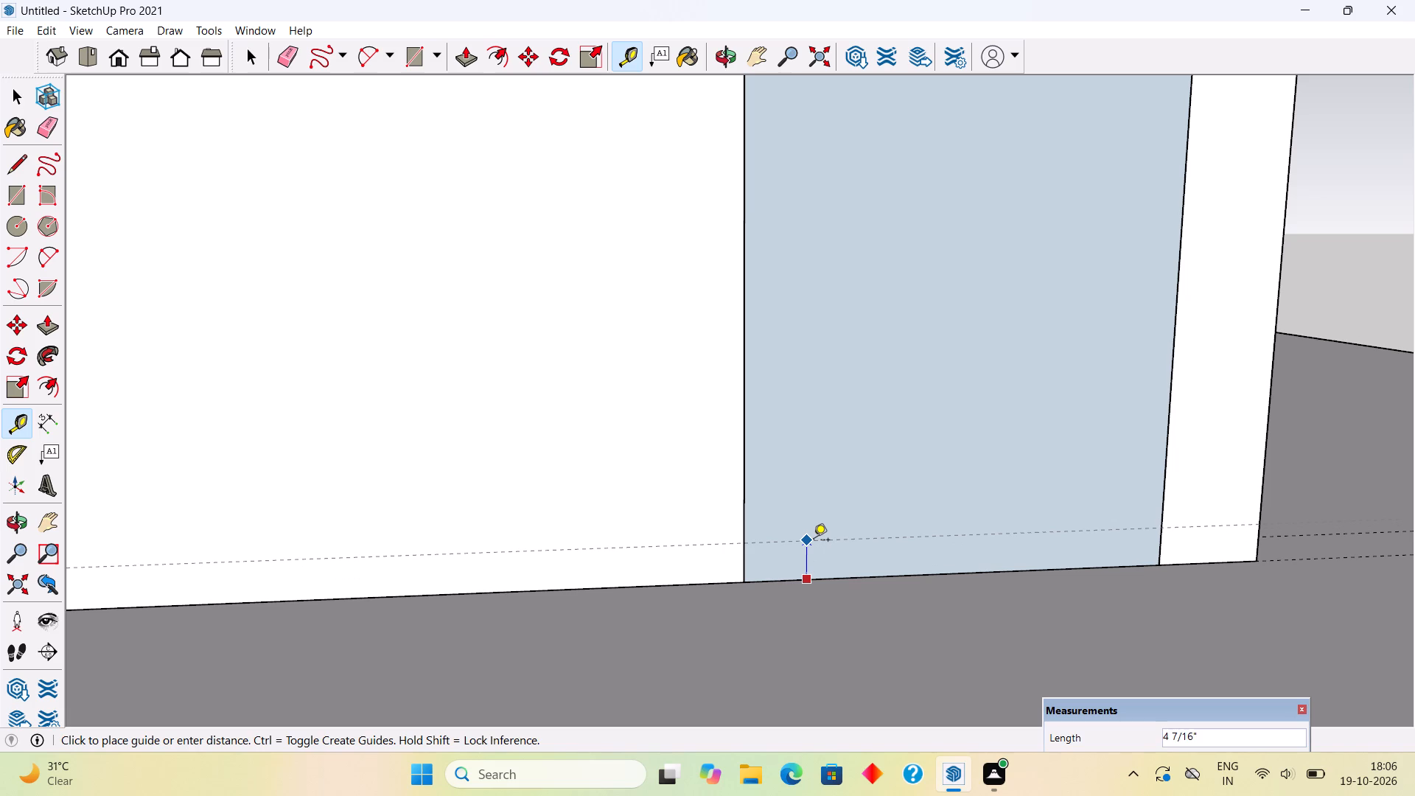
{"action": "type", "text": "2\""}
{"action": "key", "text": "Return"}
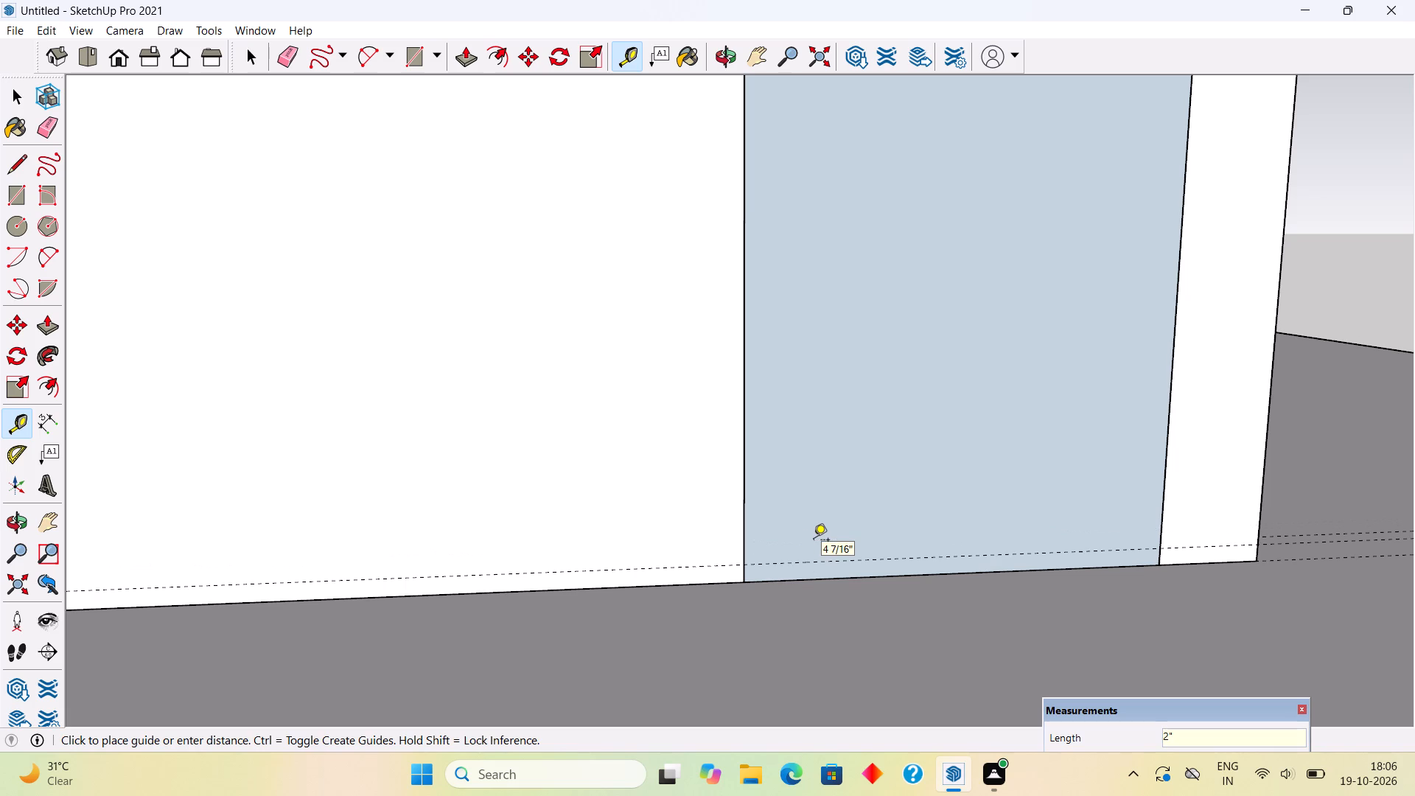
{"action": "key", "text": "space"}
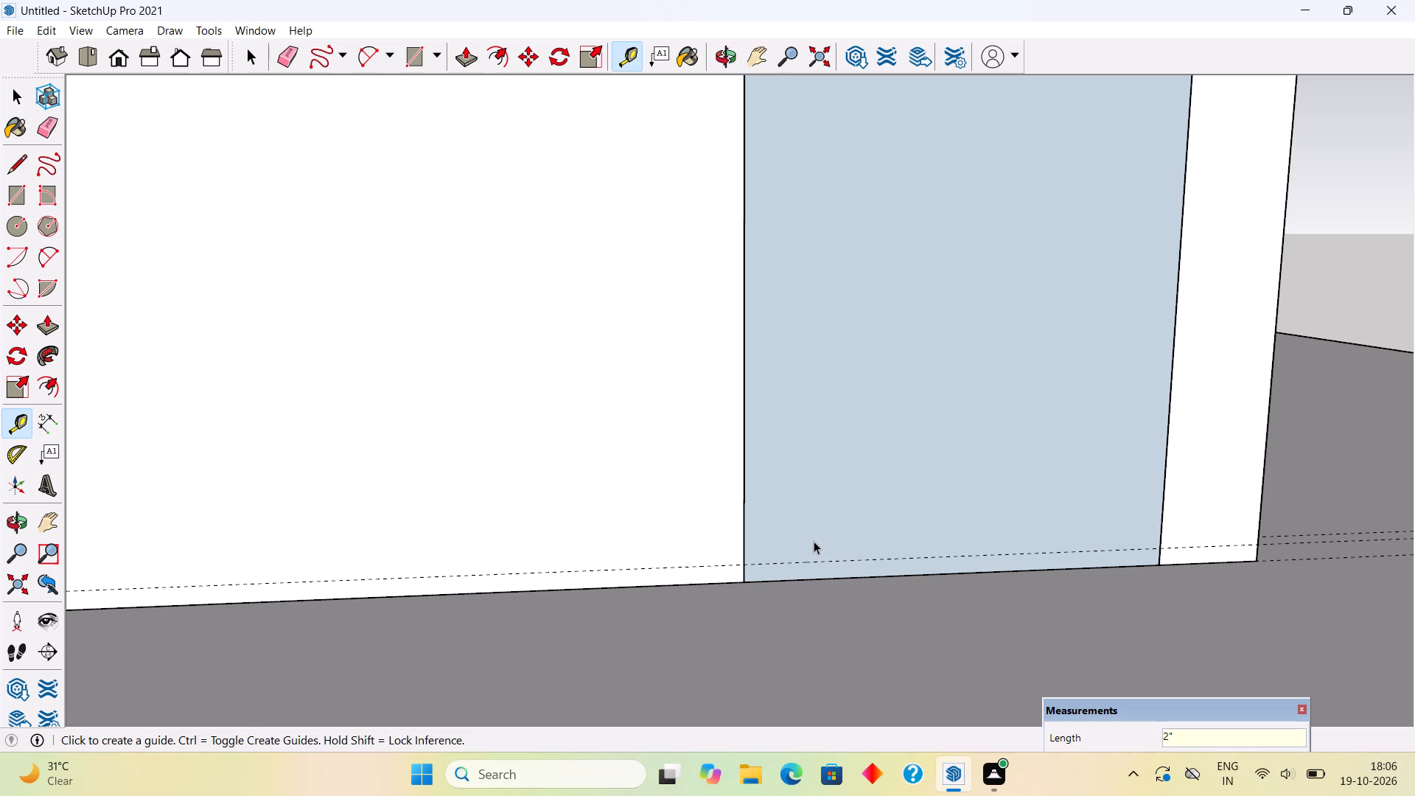
Draw a 4' line along the guide, from one side of the rectangle to the other.
{"action": "key", "text": "l"}
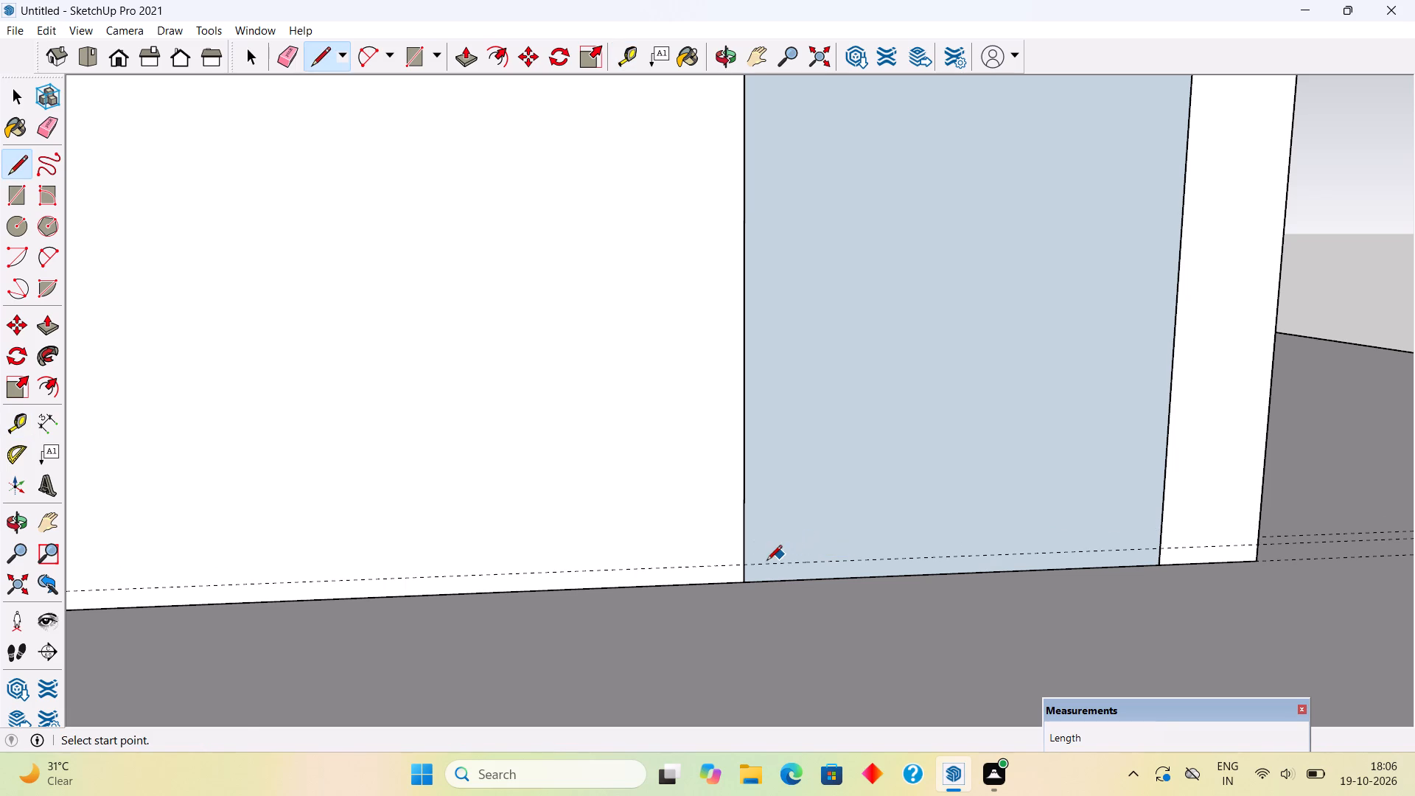
{"action": "left_click", "coordinate": [748, 563]}
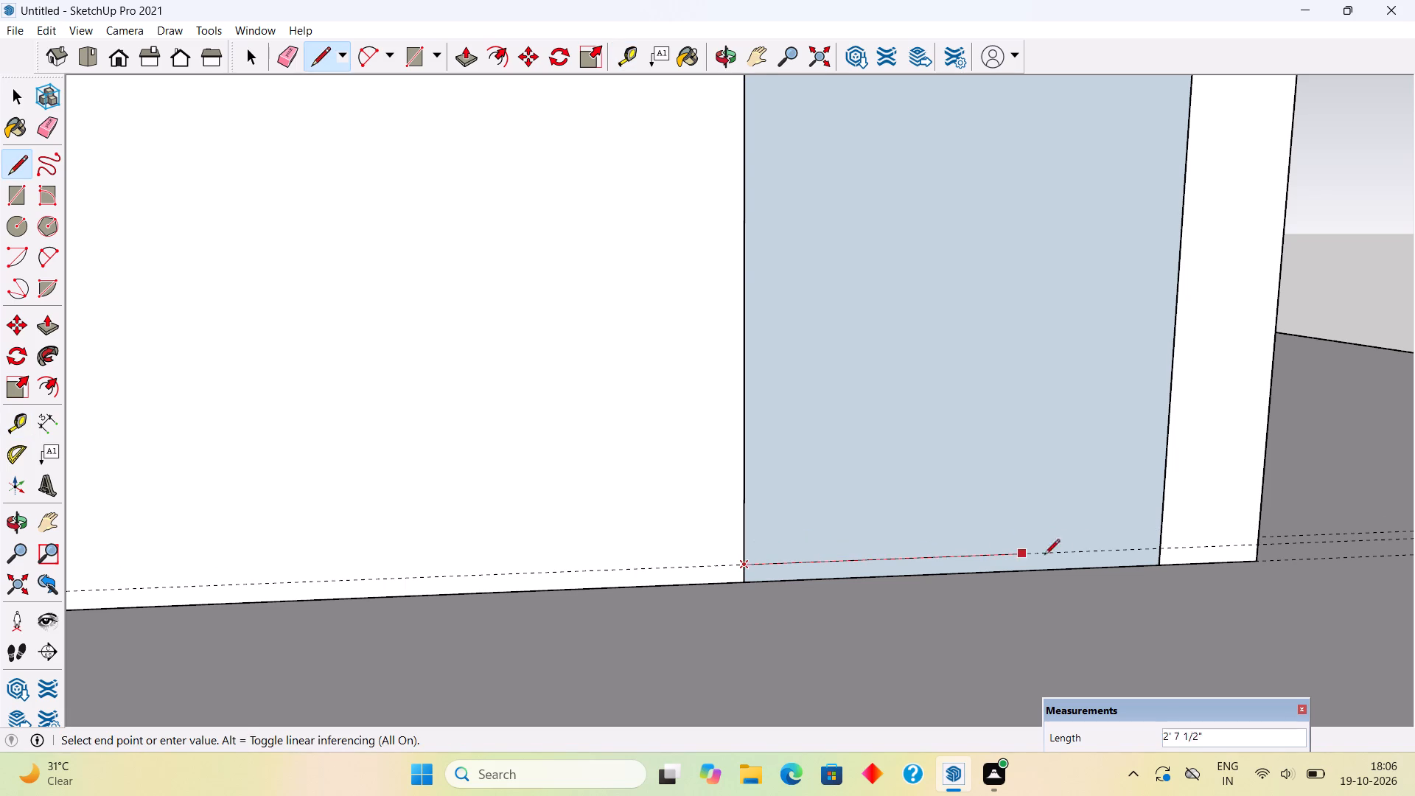
{"action": "left_click", "coordinate": [1163, 548]}
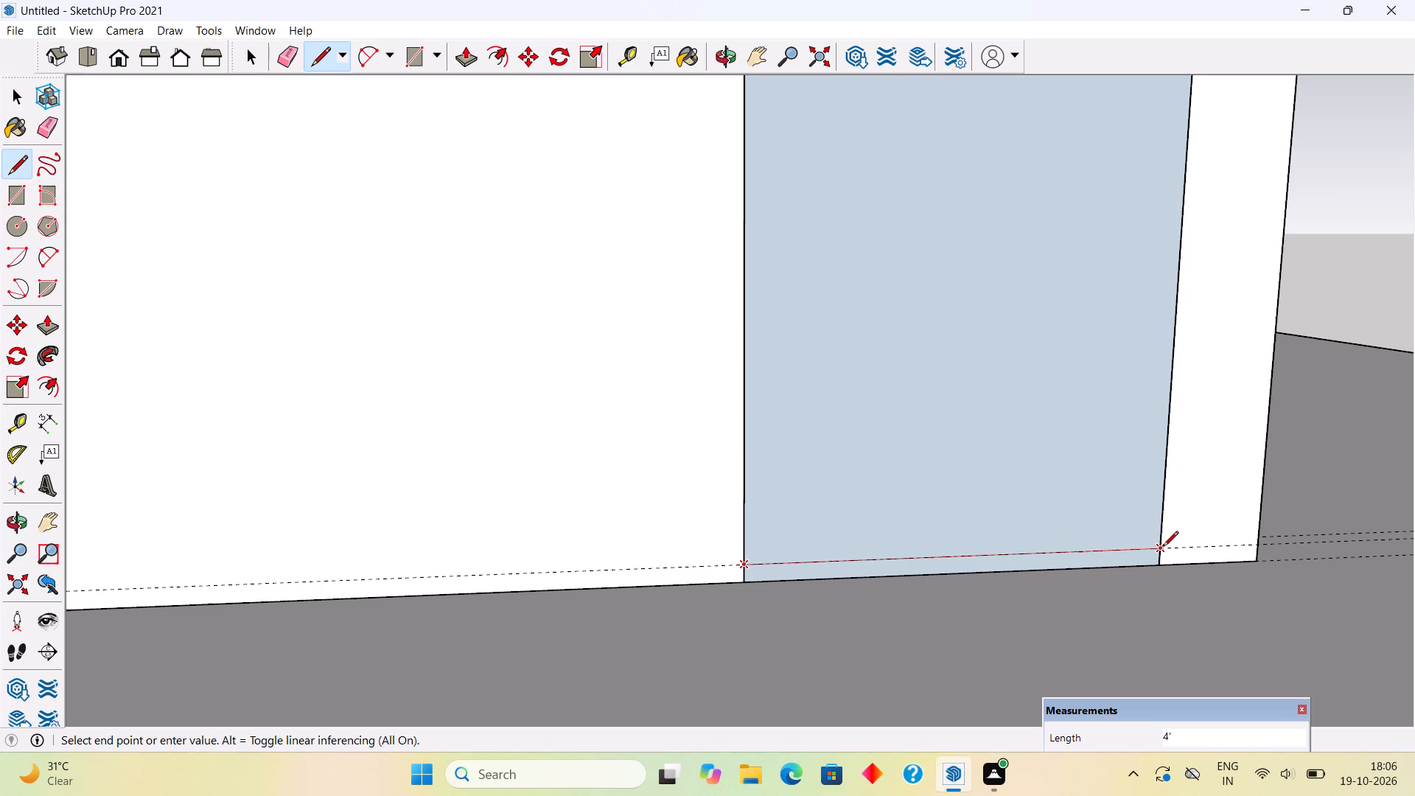
{"action": "key", "text": "space"}
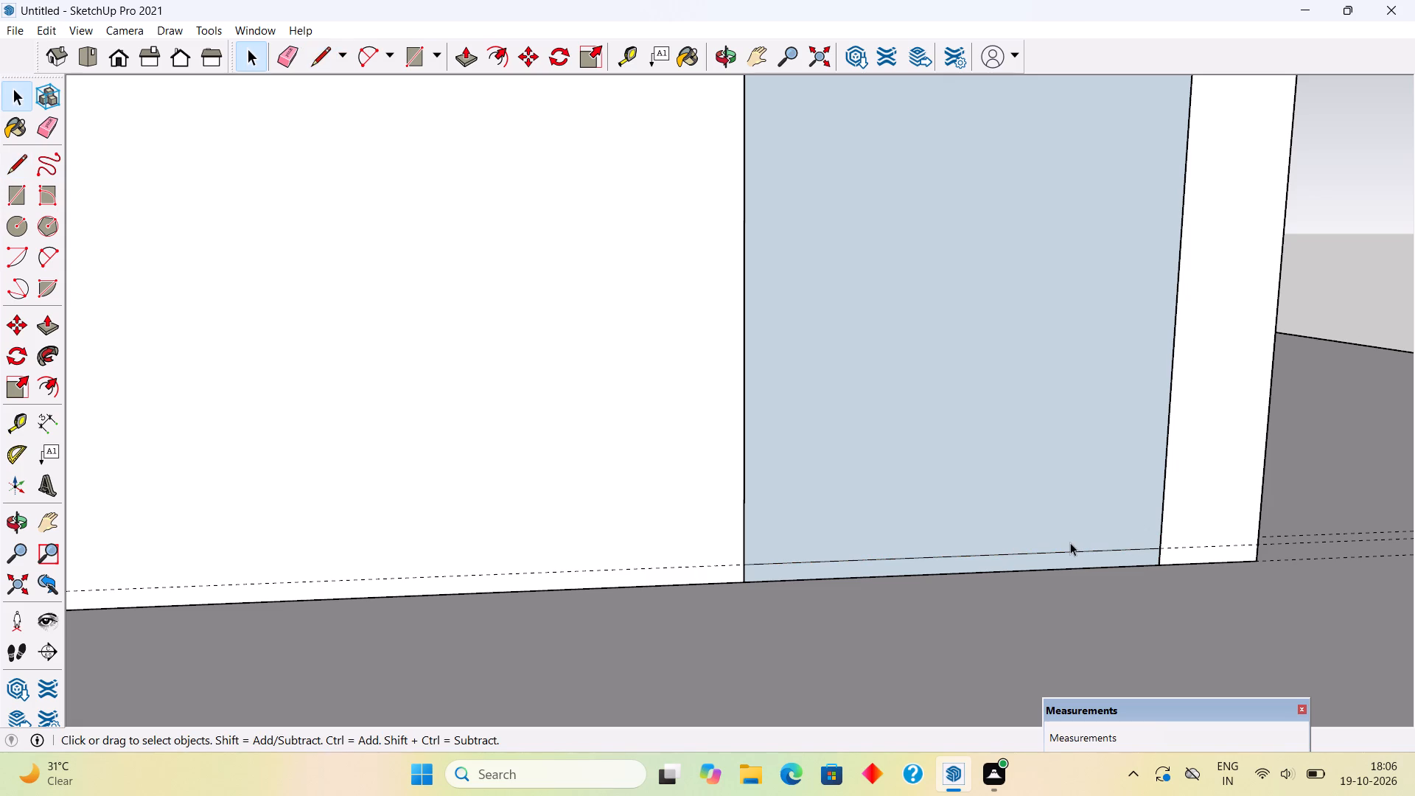
Offset the face above the dividing line 2" outward, around the door opening.
{"action": "left_click", "coordinate": [1042, 497]}
{"action": "key", "text": "f"}
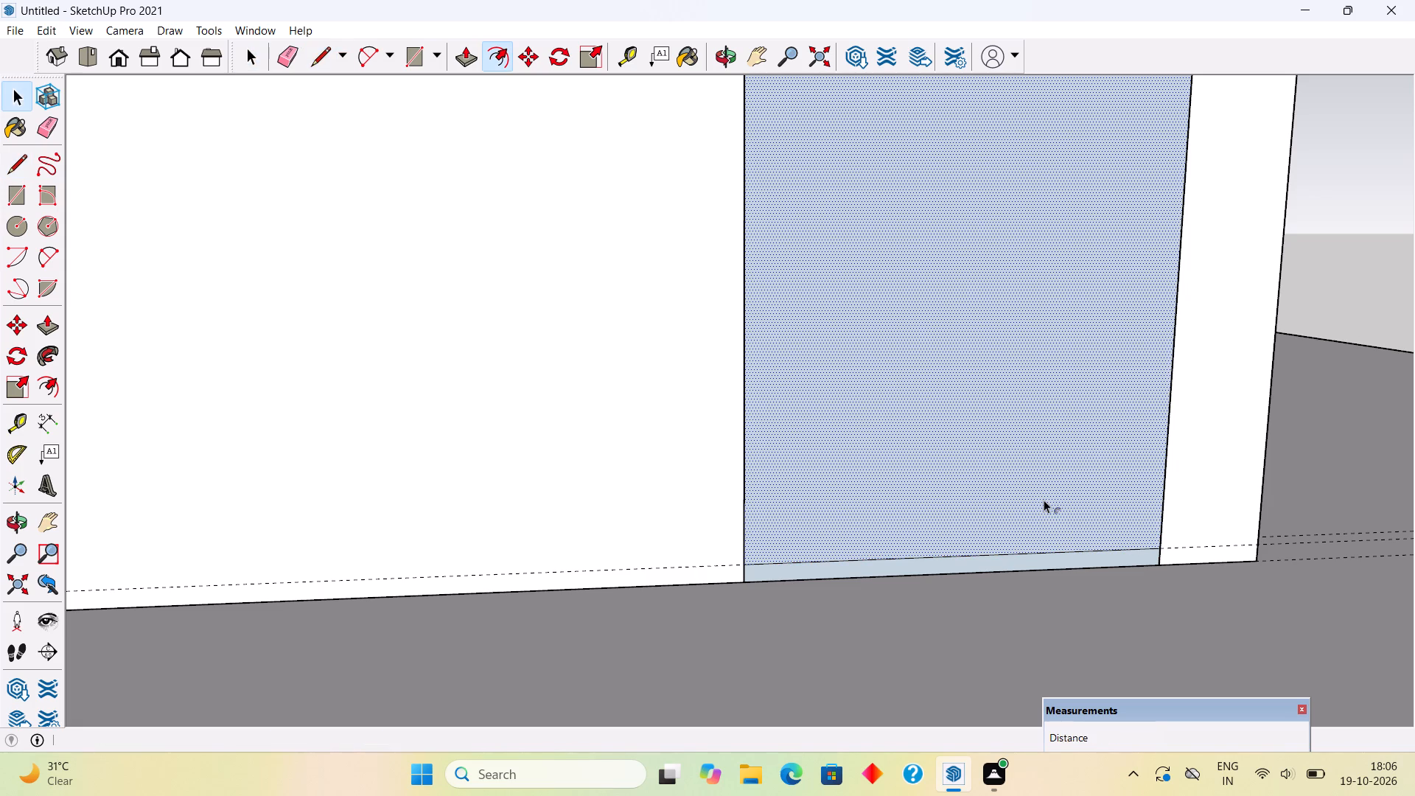
{"action": "left_click_drag", "start_coordinate": [1036, 538], "coordinate": [1037, 546]}
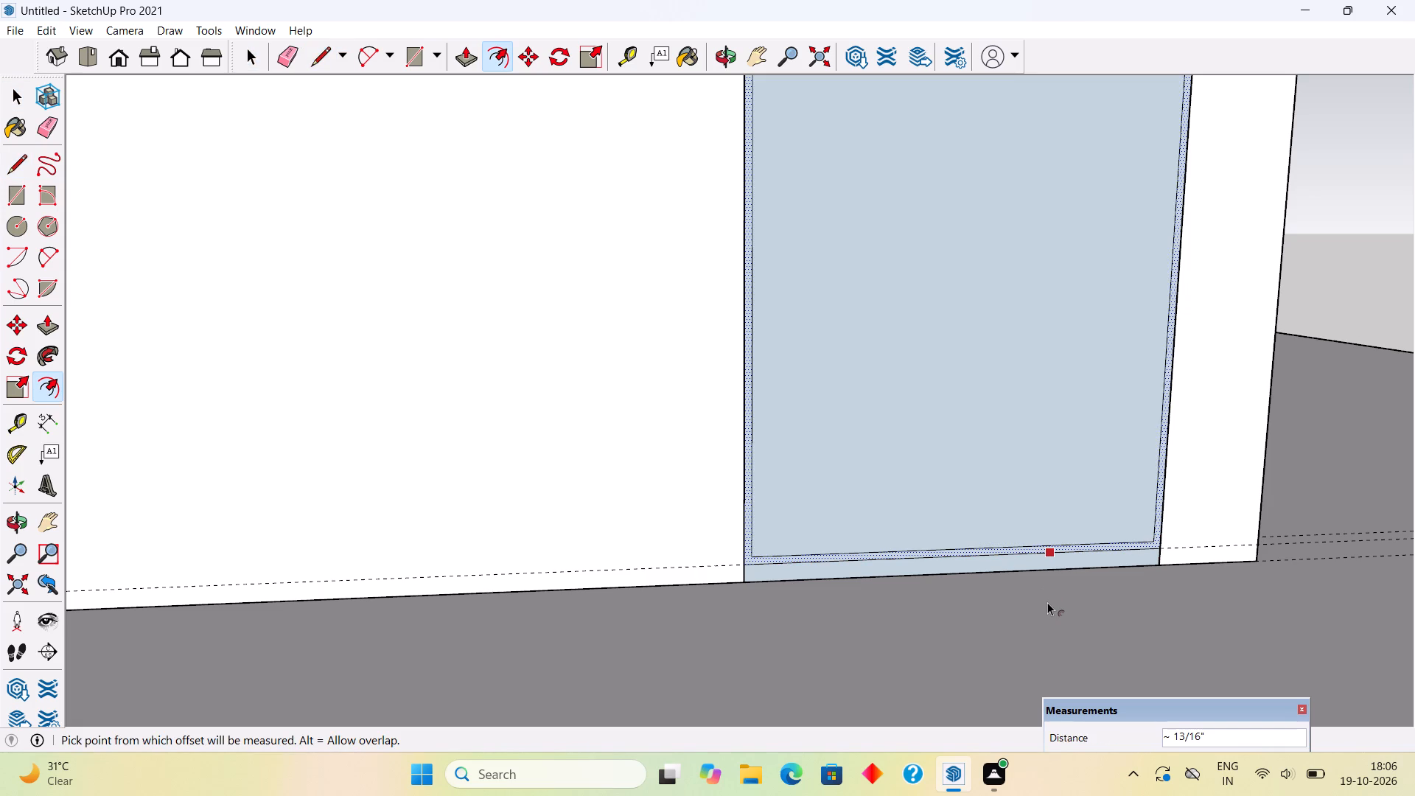
{"action": "key", "text": "ctrl+z"}
{"action": "left_click", "coordinate": [1028, 556]}
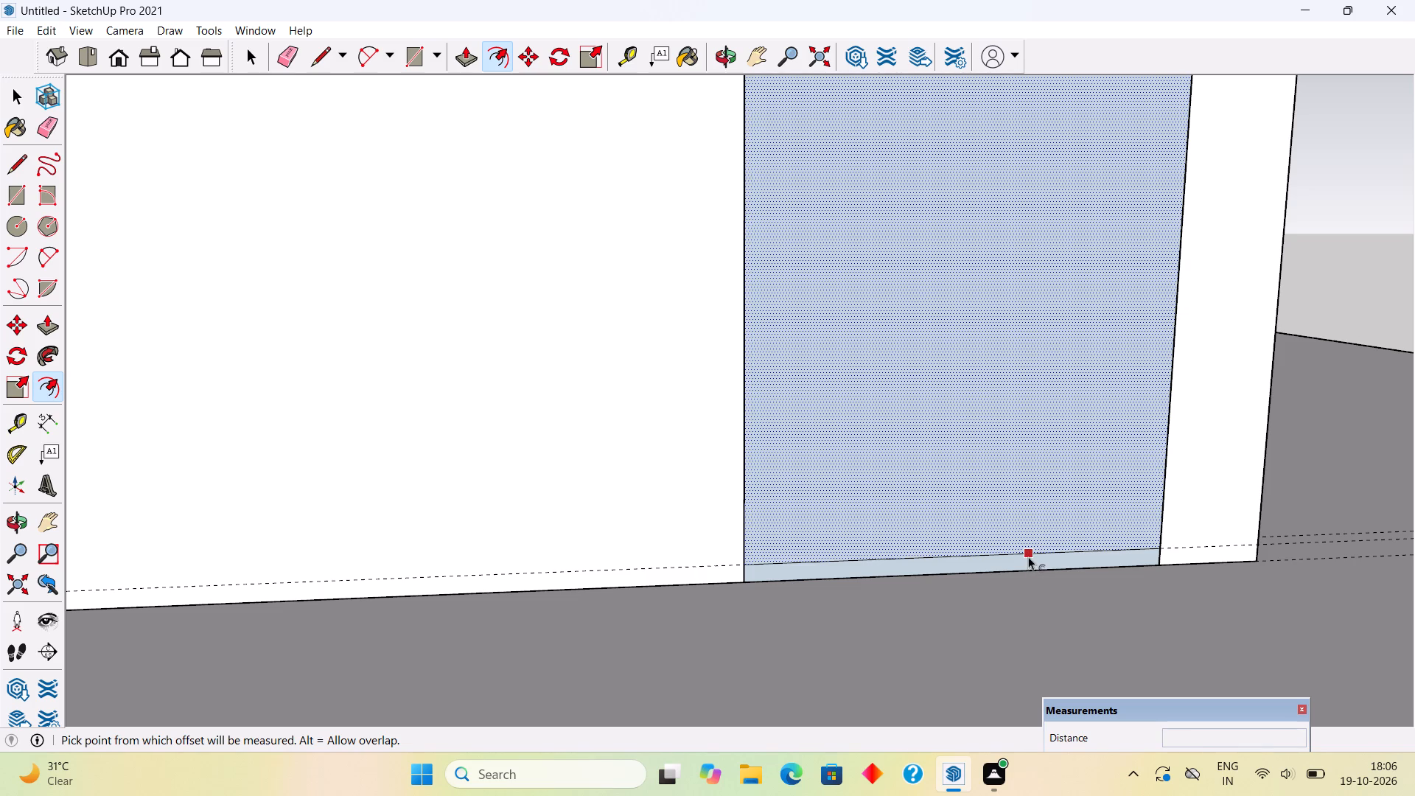
{"action": "left_click", "coordinate": [1032, 573]}
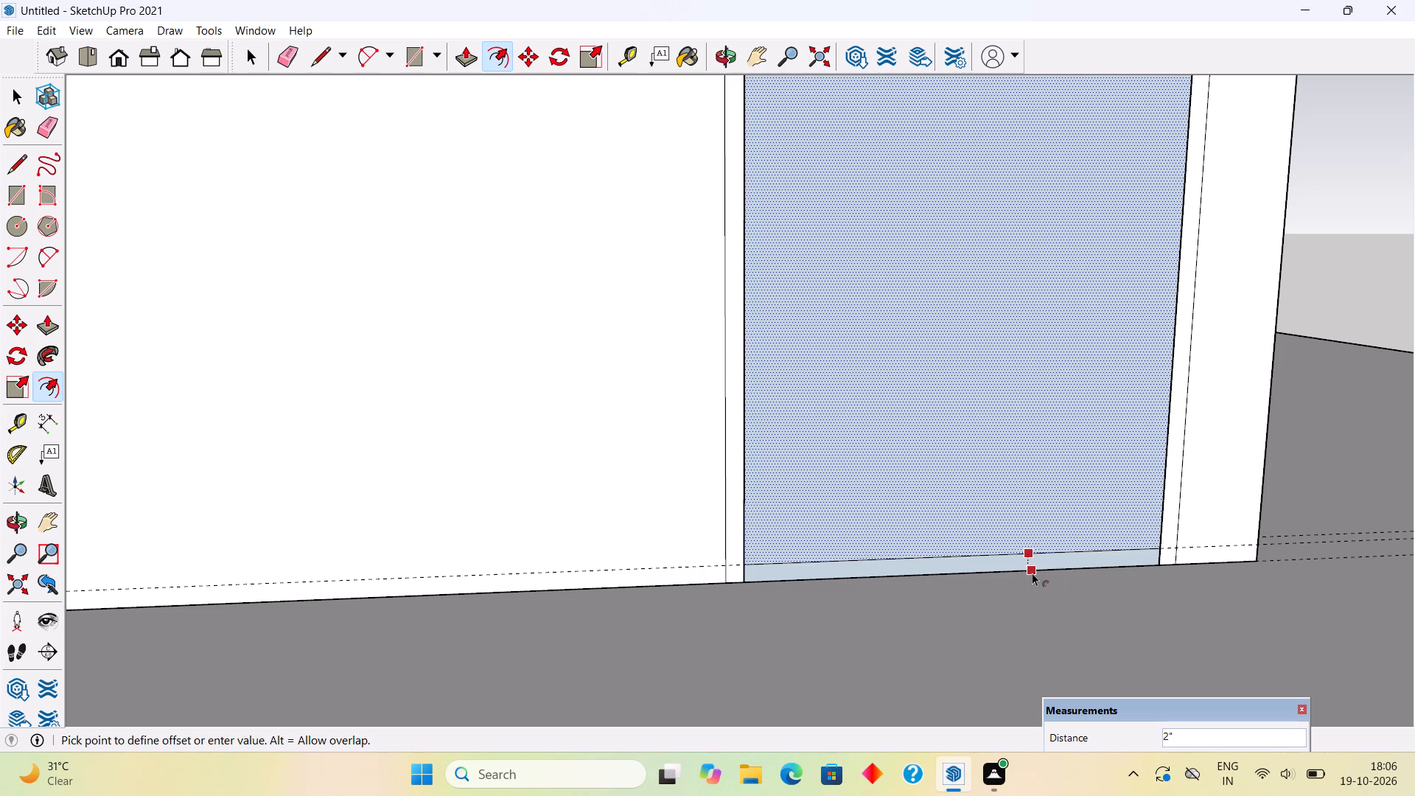
{"action": "key", "text": "space"}
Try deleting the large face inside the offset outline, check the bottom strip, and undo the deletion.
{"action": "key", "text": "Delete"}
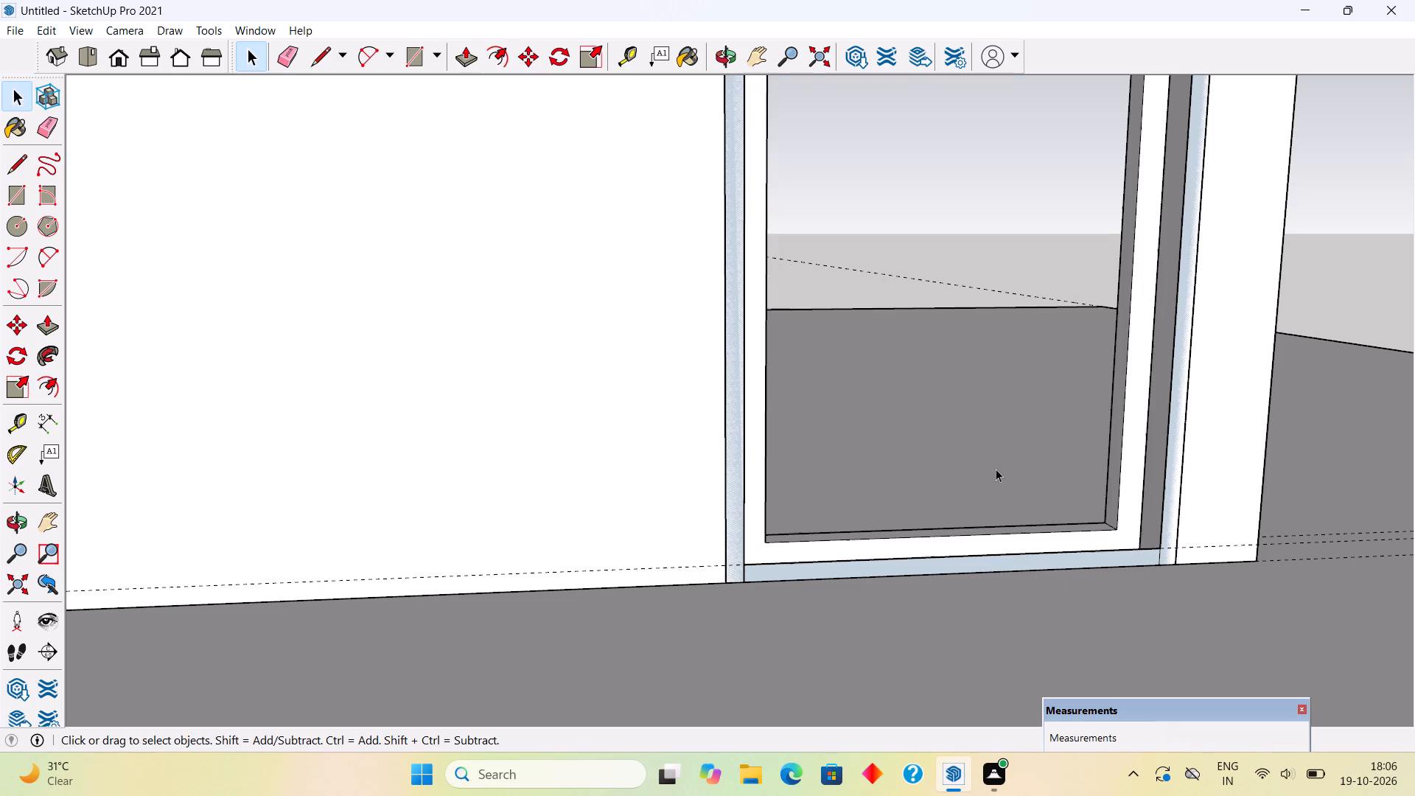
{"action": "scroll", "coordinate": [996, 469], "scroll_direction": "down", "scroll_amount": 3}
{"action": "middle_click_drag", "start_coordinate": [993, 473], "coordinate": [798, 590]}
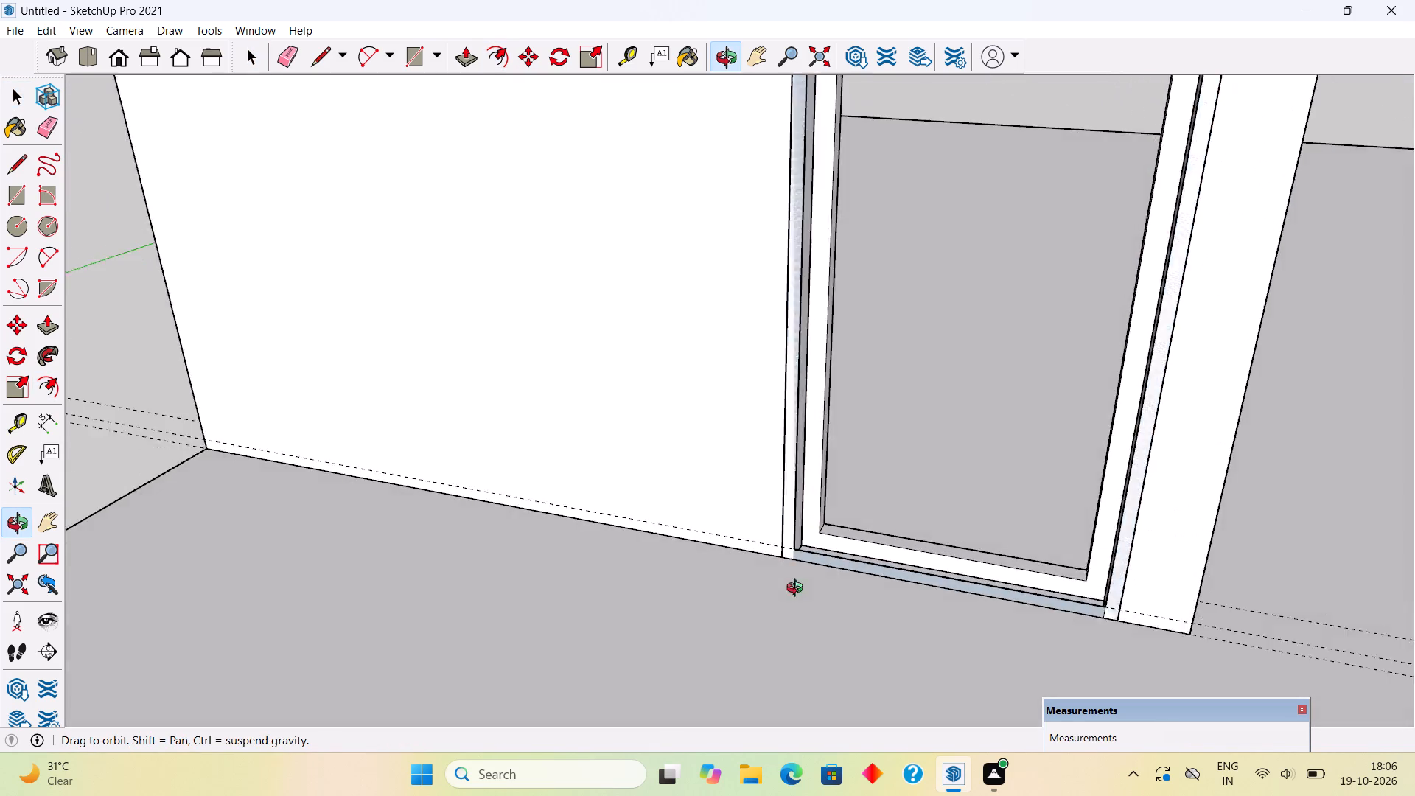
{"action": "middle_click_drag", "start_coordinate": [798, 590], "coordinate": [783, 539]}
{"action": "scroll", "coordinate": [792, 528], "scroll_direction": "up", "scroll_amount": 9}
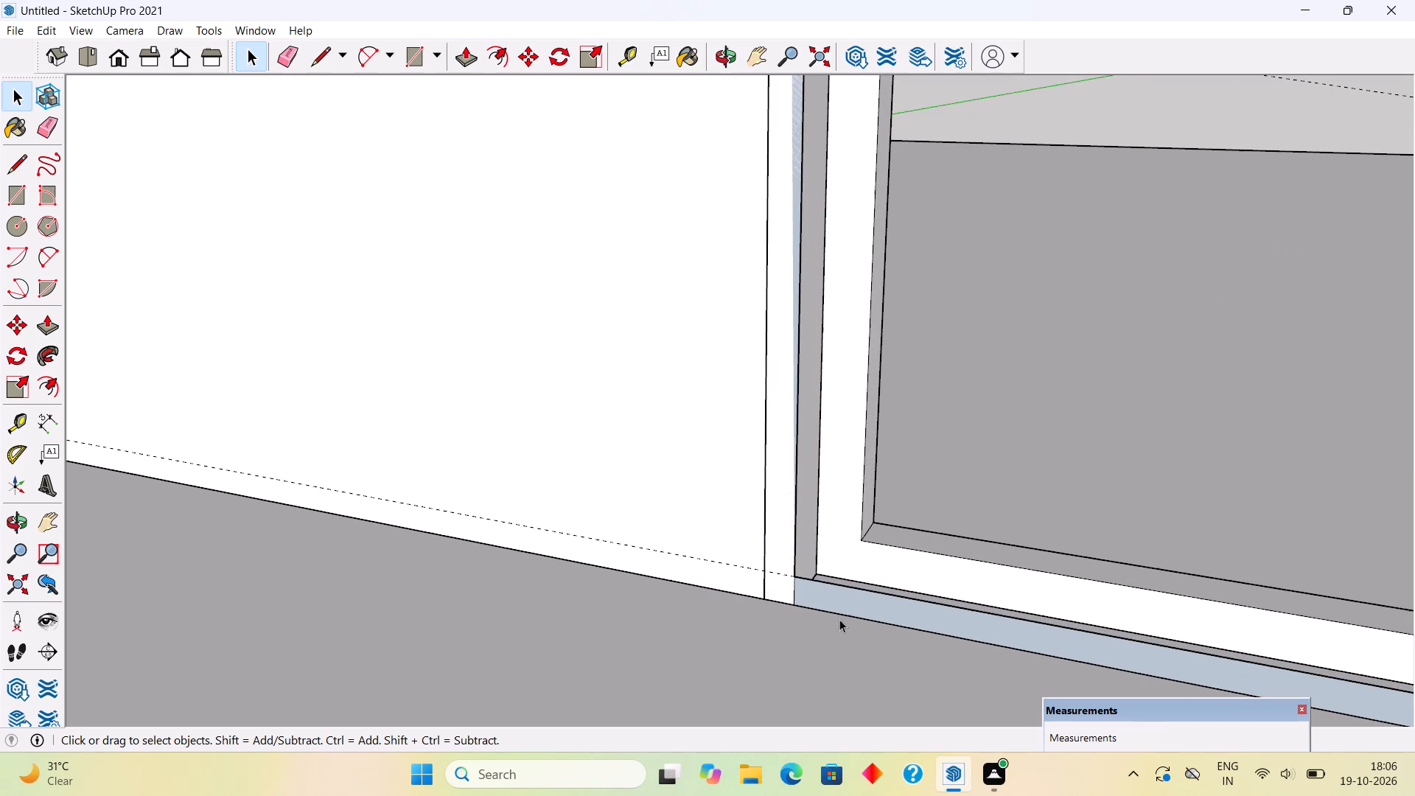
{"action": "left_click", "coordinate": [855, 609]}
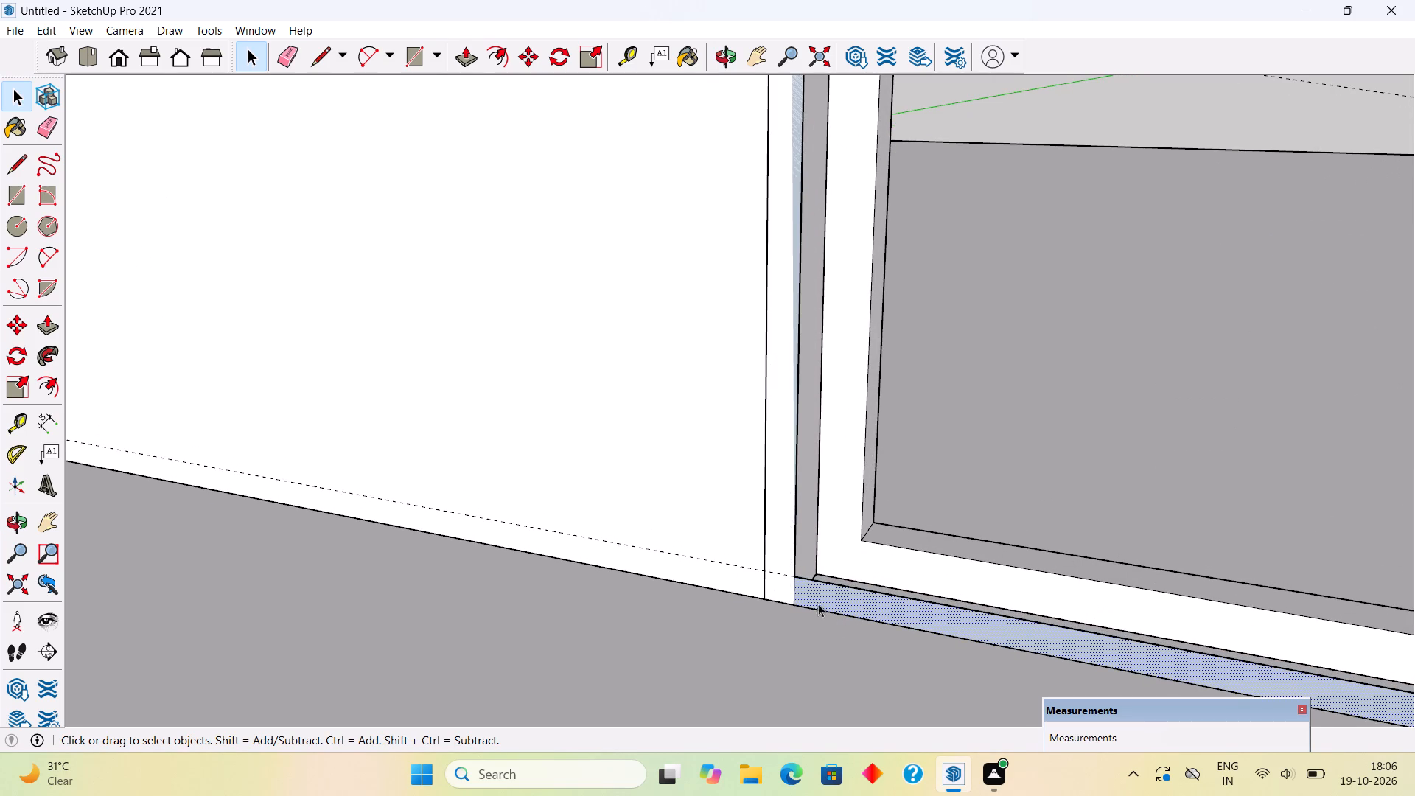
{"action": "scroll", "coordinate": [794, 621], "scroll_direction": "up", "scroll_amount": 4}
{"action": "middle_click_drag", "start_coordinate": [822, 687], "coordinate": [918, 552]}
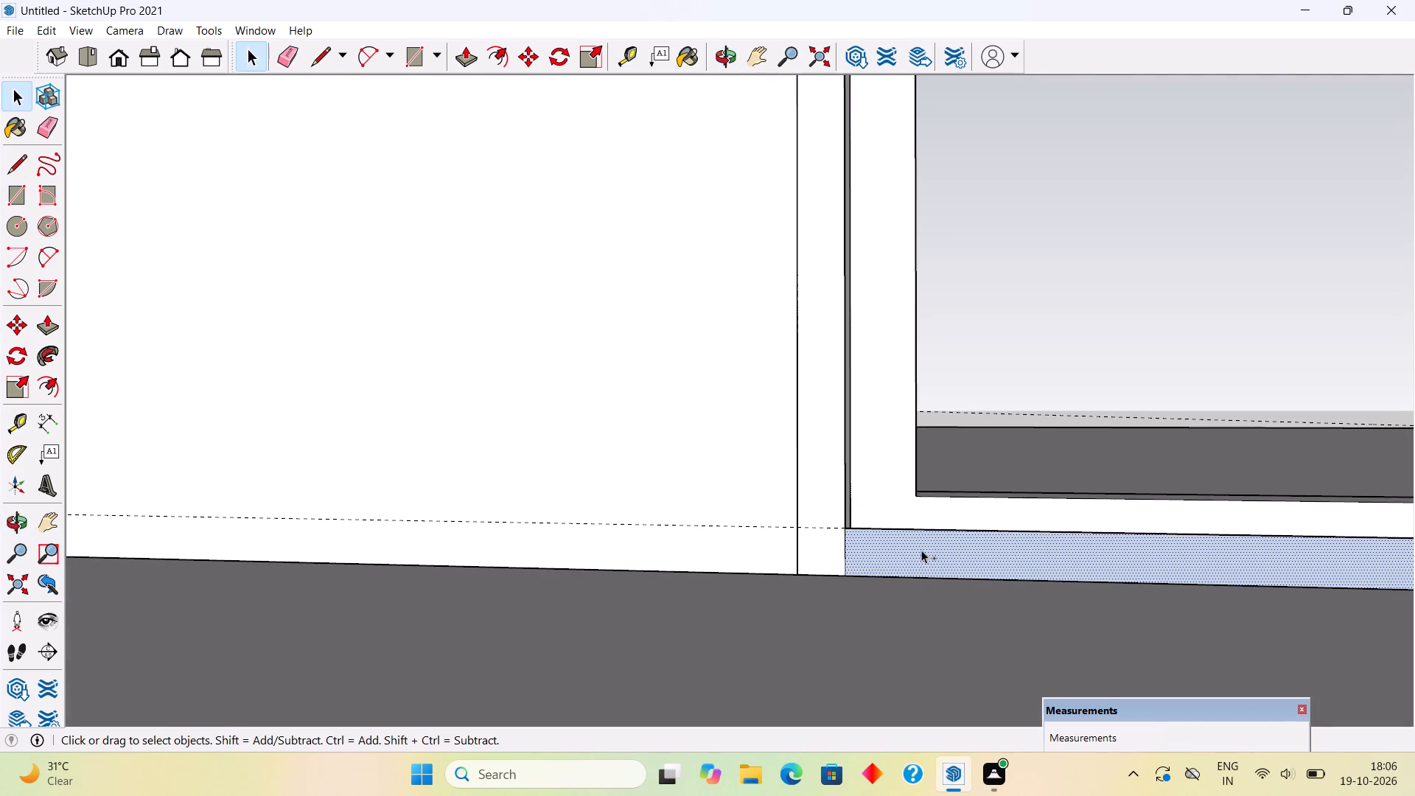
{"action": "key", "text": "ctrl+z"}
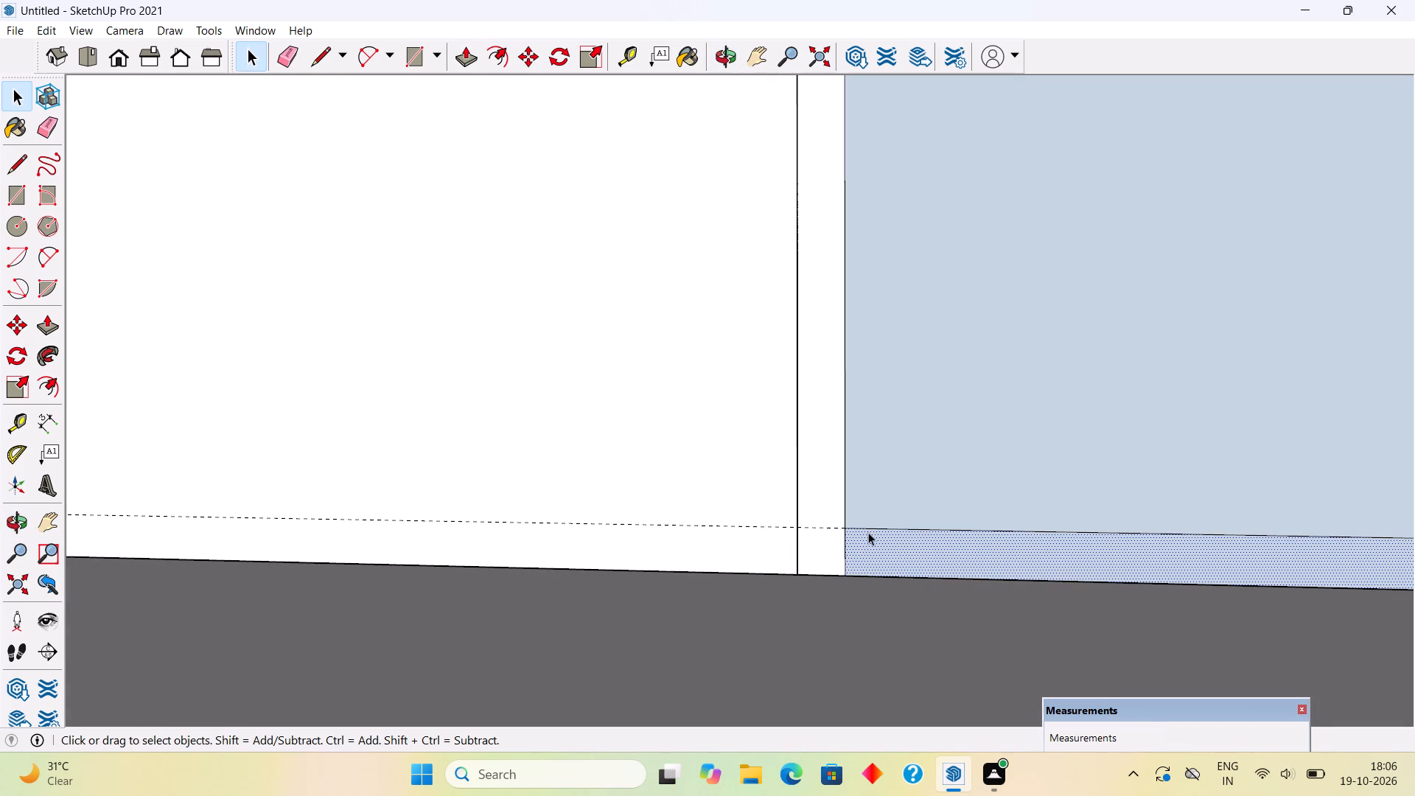
Delete the bottom edge of the rectangle to remove the strip below the dividing line.
{"action": "left_click", "coordinate": [890, 576]}
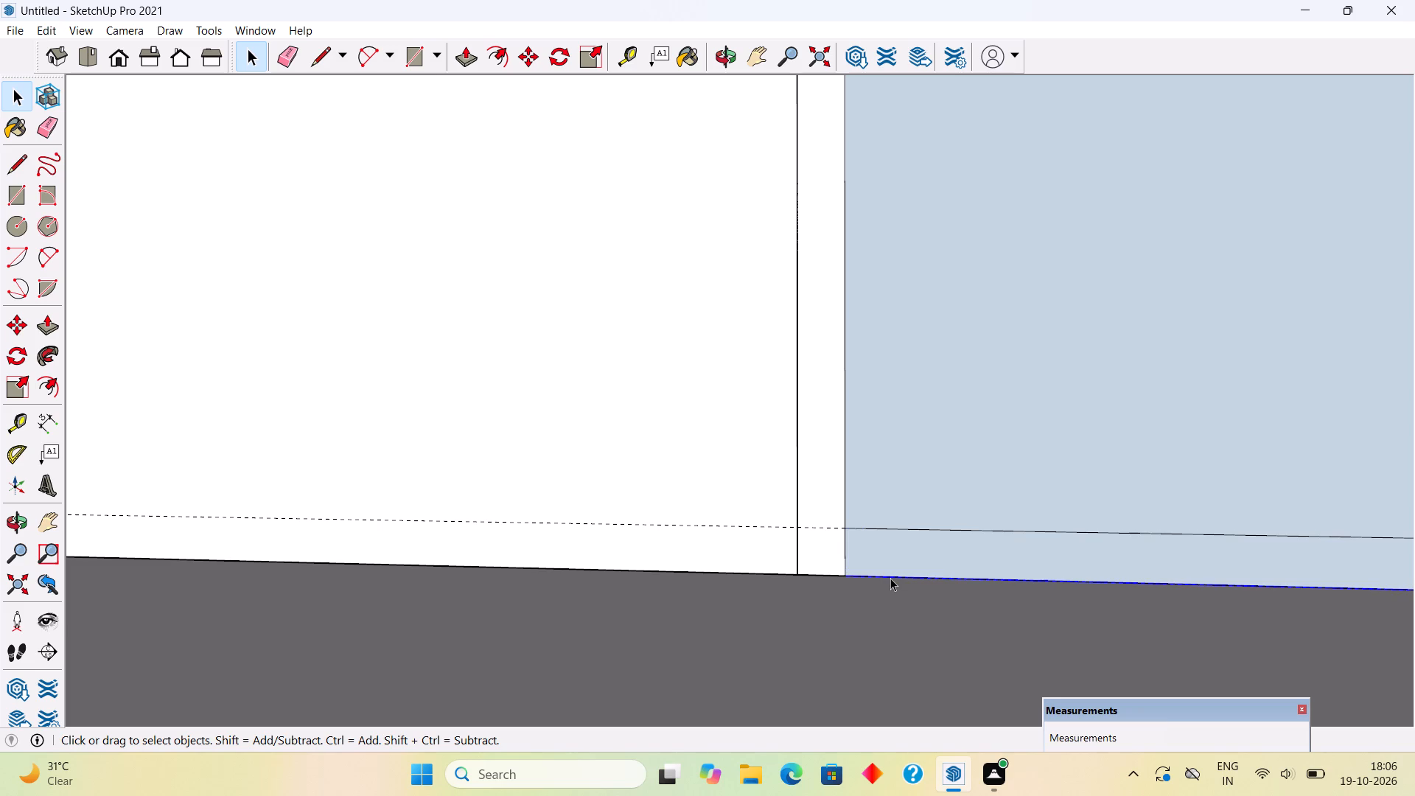
{"action": "key", "text": "Delete"}
{"action": "scroll", "coordinate": [808, 558], "scroll_direction": "down", "scroll_amount": 4}
{"action": "scroll", "coordinate": [713, 555], "scroll_direction": "down", "scroll_amount": 3}
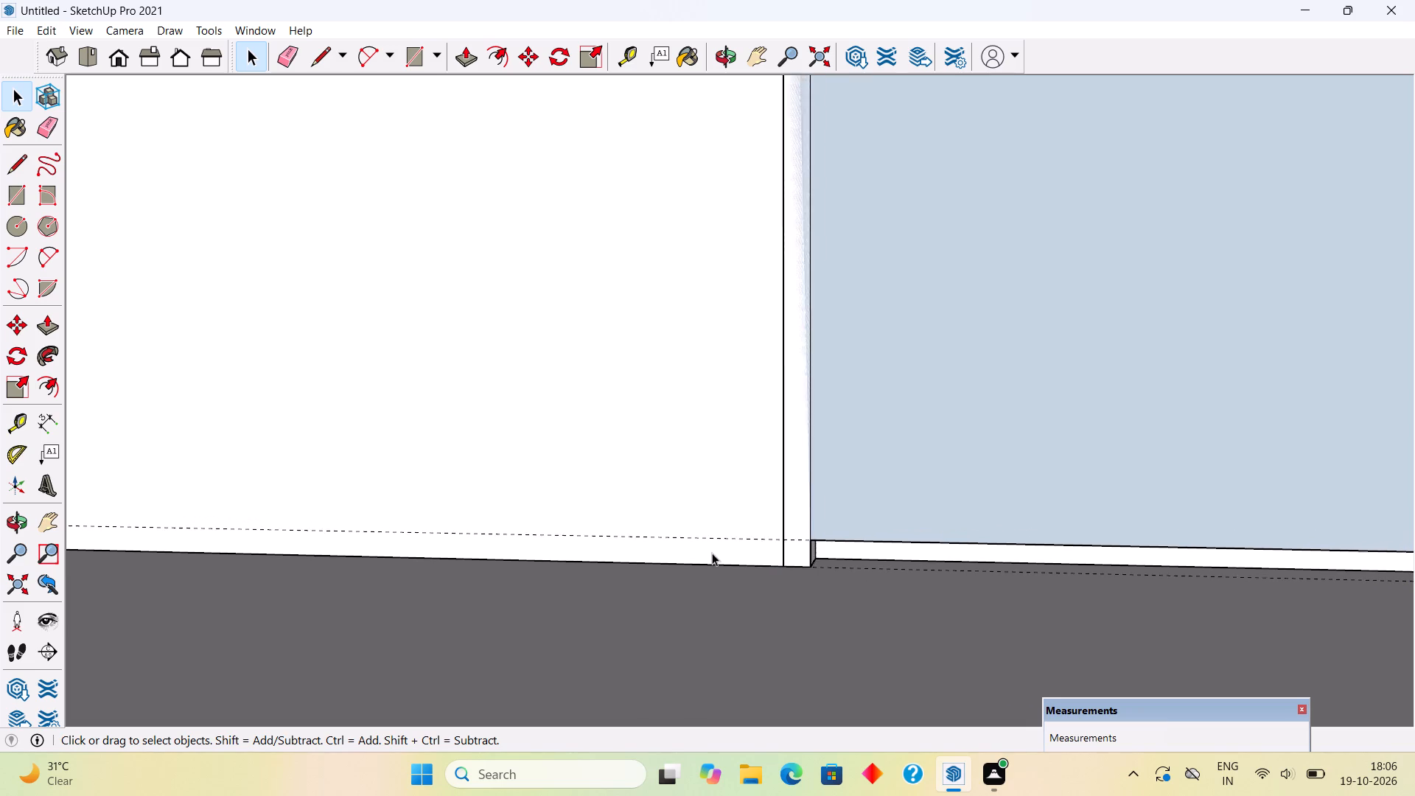
{"action": "scroll", "coordinate": [712, 553], "scroll_direction": "down", "scroll_amount": 5}
Delete the face covering the door opening and the leftover dividing line along its bottom.
{"action": "left_click", "coordinate": [866, 487]}
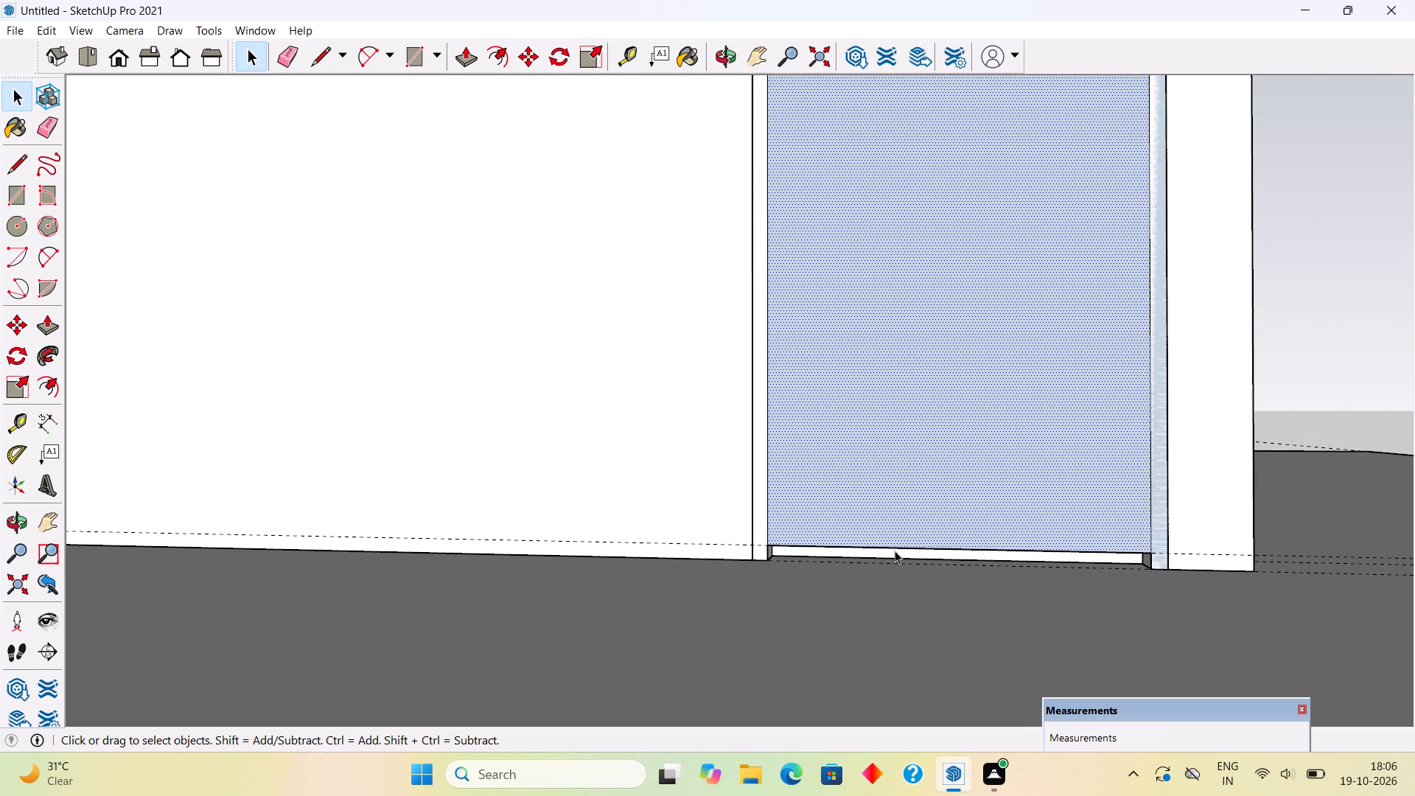
{"action": "key", "text": "F12"}
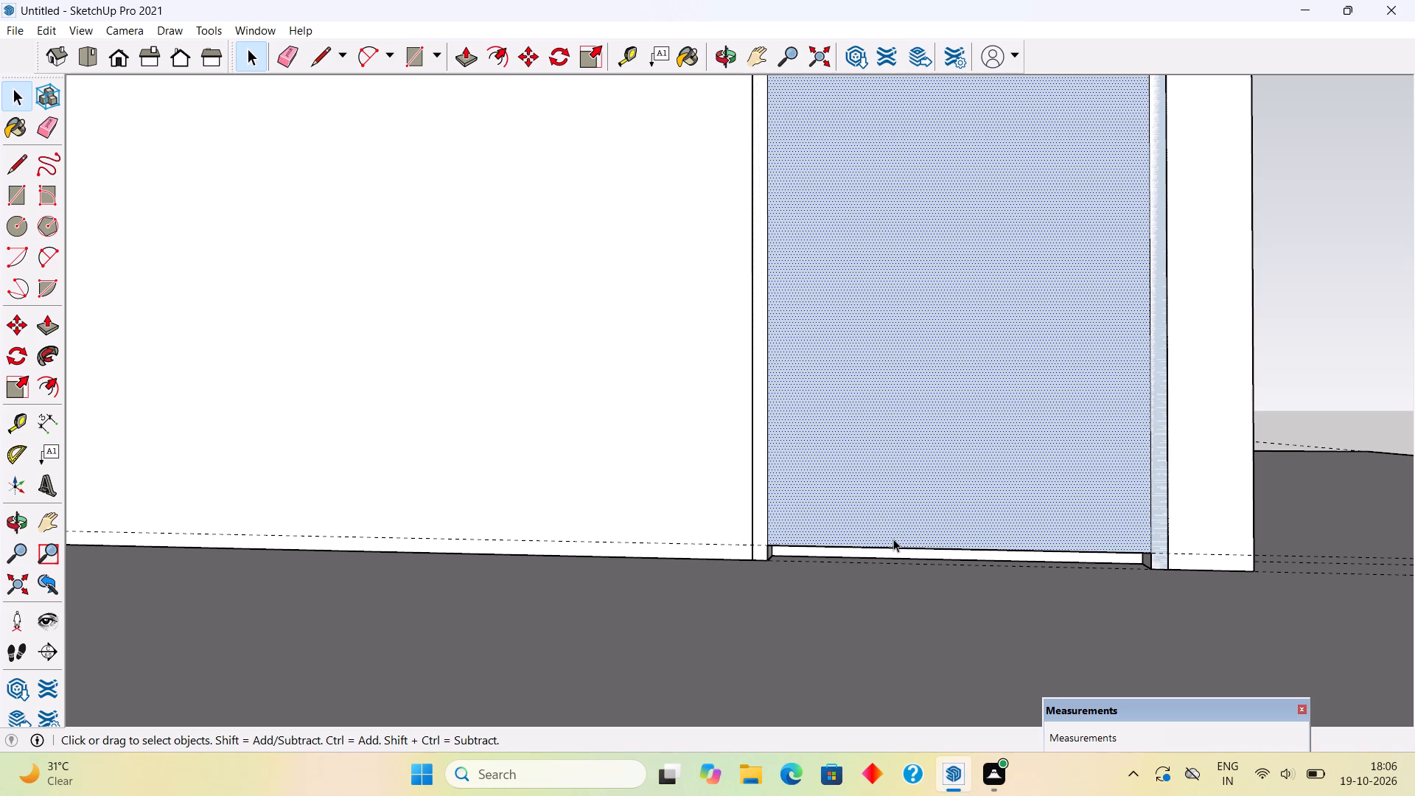
{"action": "key", "text": "Delete"}
{"action": "left_click", "coordinate": [890, 548]}
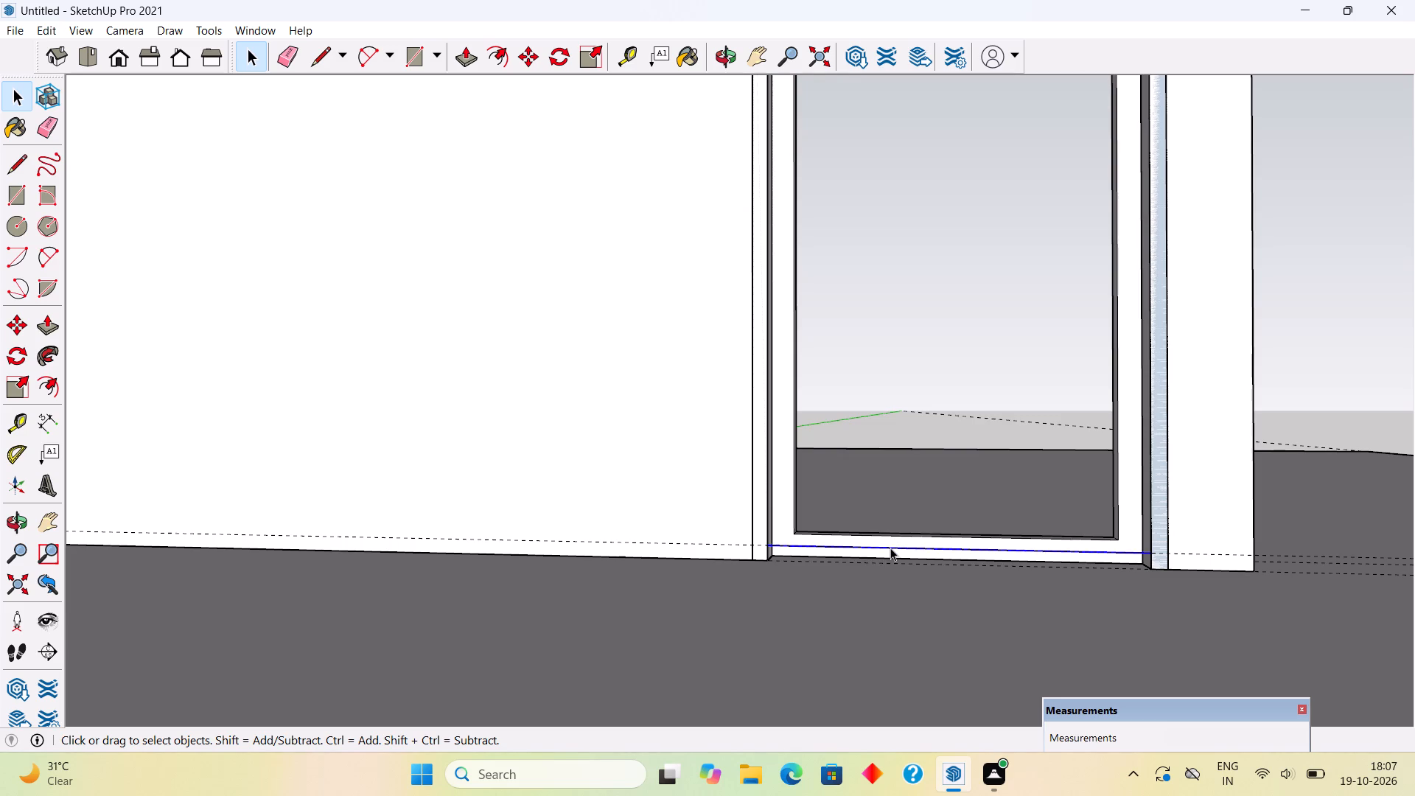
{"action": "key", "text": "Delete"}
Push/Pull the 2" surround strip around the door opening 2" out from the wall.
{"action": "left_click", "coordinate": [764, 537]}
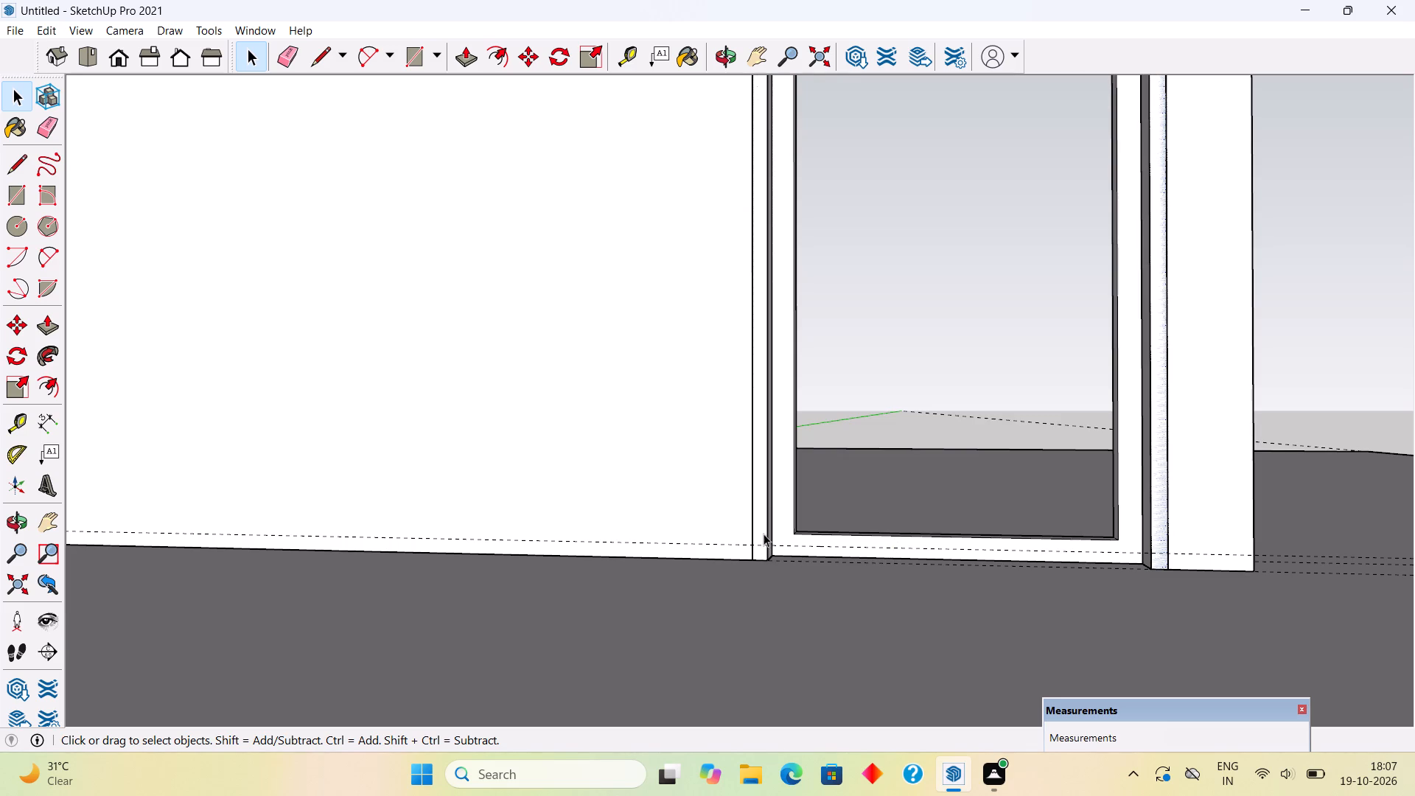
{"action": "left_click", "coordinate": [758, 530]}
{"action": "scroll", "coordinate": [758, 530], "scroll_direction": "up", "scroll_amount": 4}
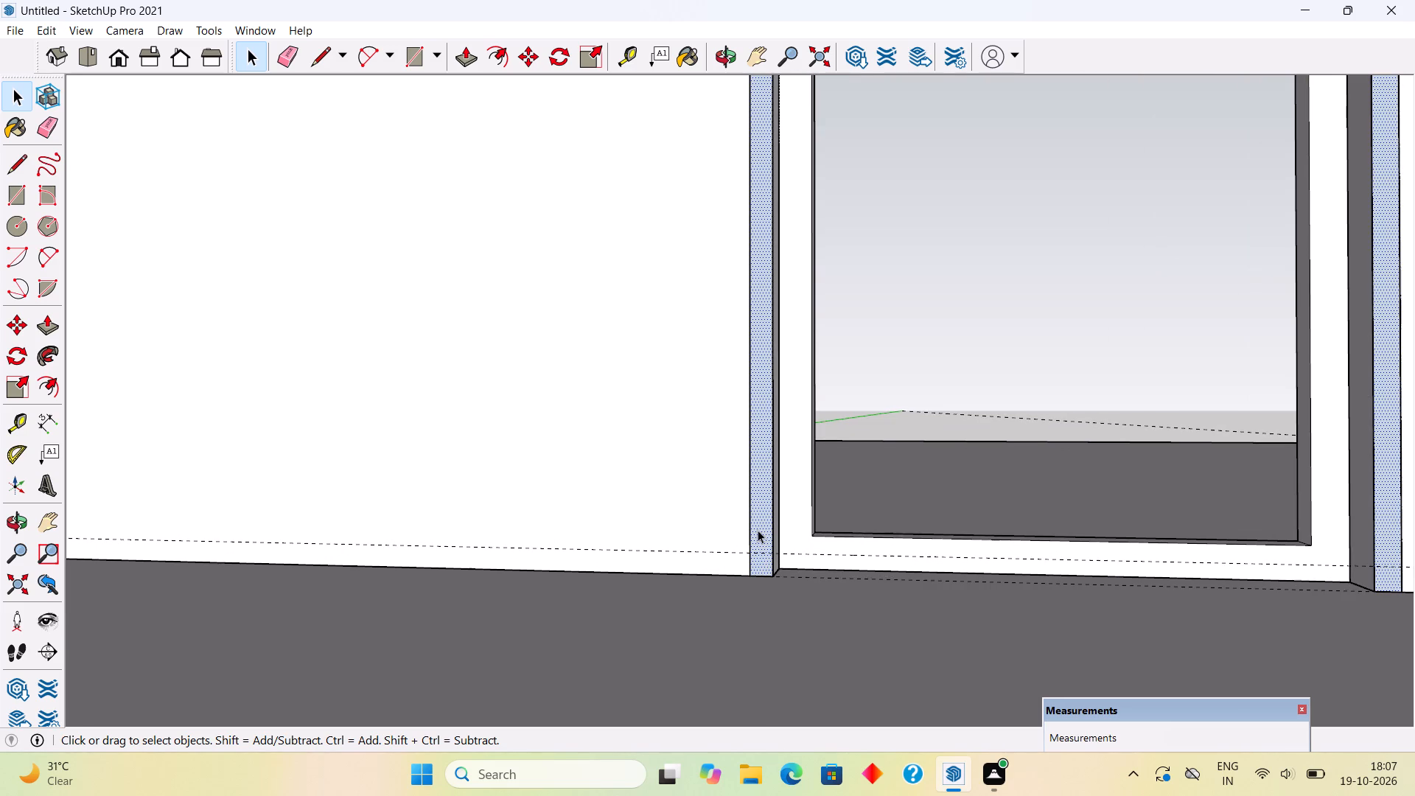
{"action": "key", "text": "p"}
{"action": "left_click", "coordinate": [758, 530]}
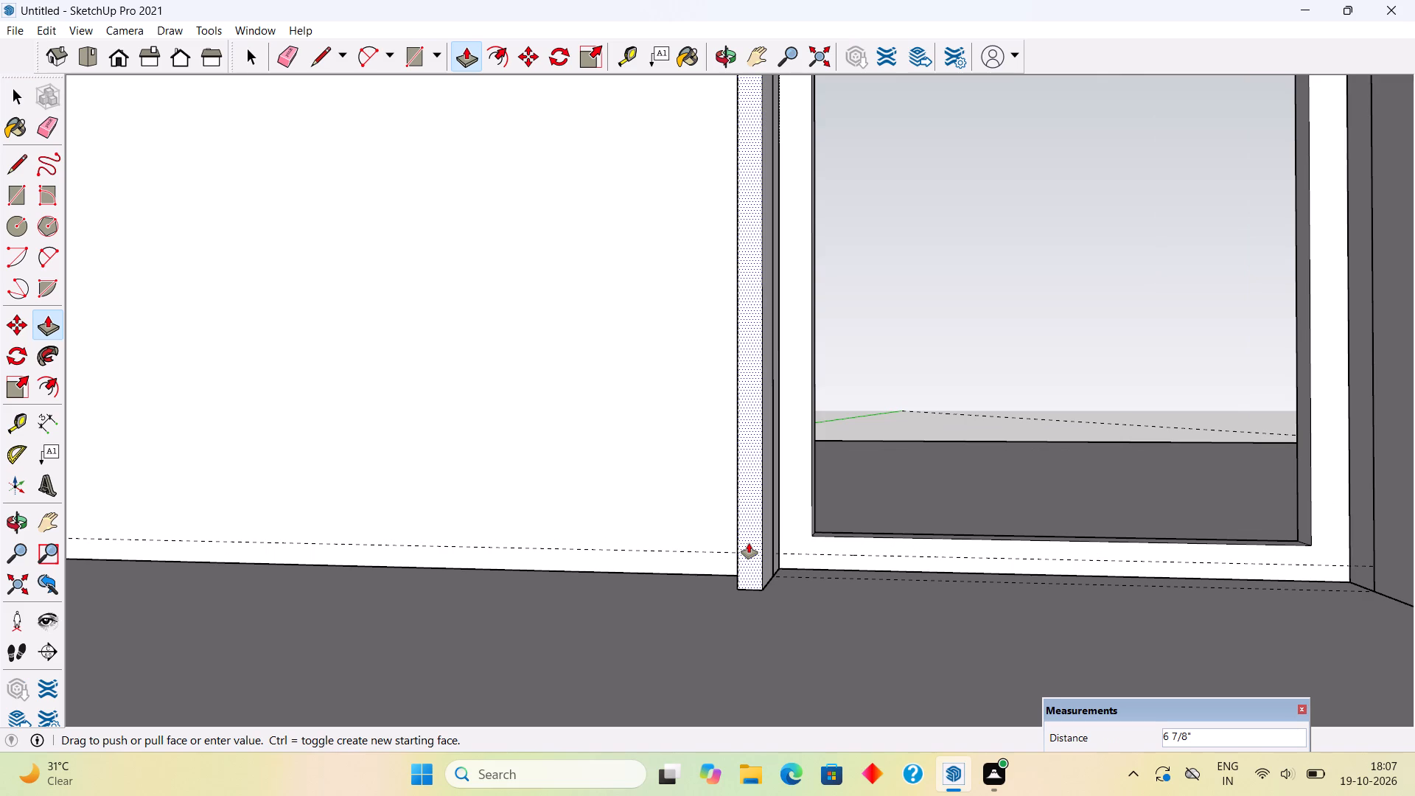
{"action": "type", "text": "2\""}
{"action": "key", "text": "Return"}
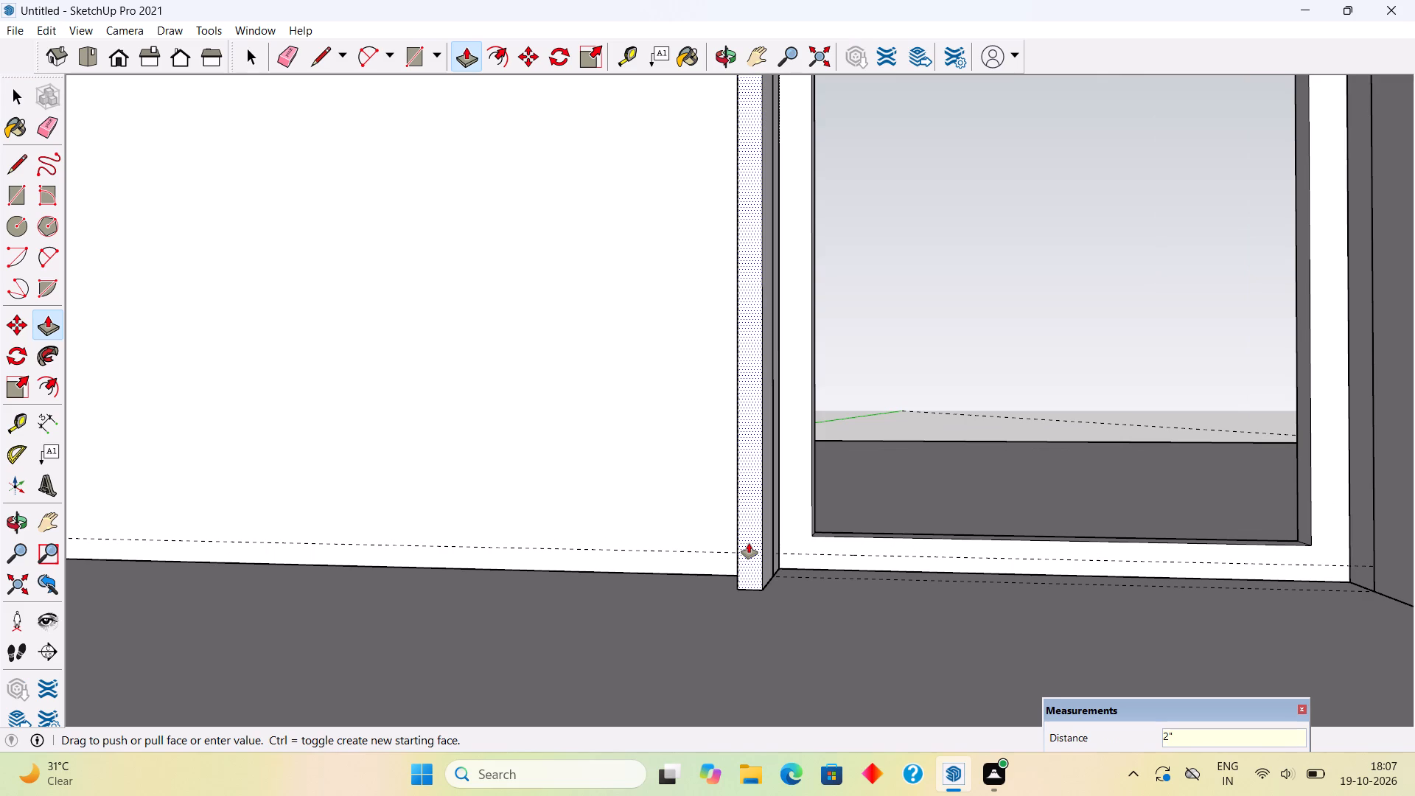
Select the whole extruded door surround and make it a group.
{"action": "key", "text": "space"}
{"action": "triple_click", "coordinate": [761, 553]}
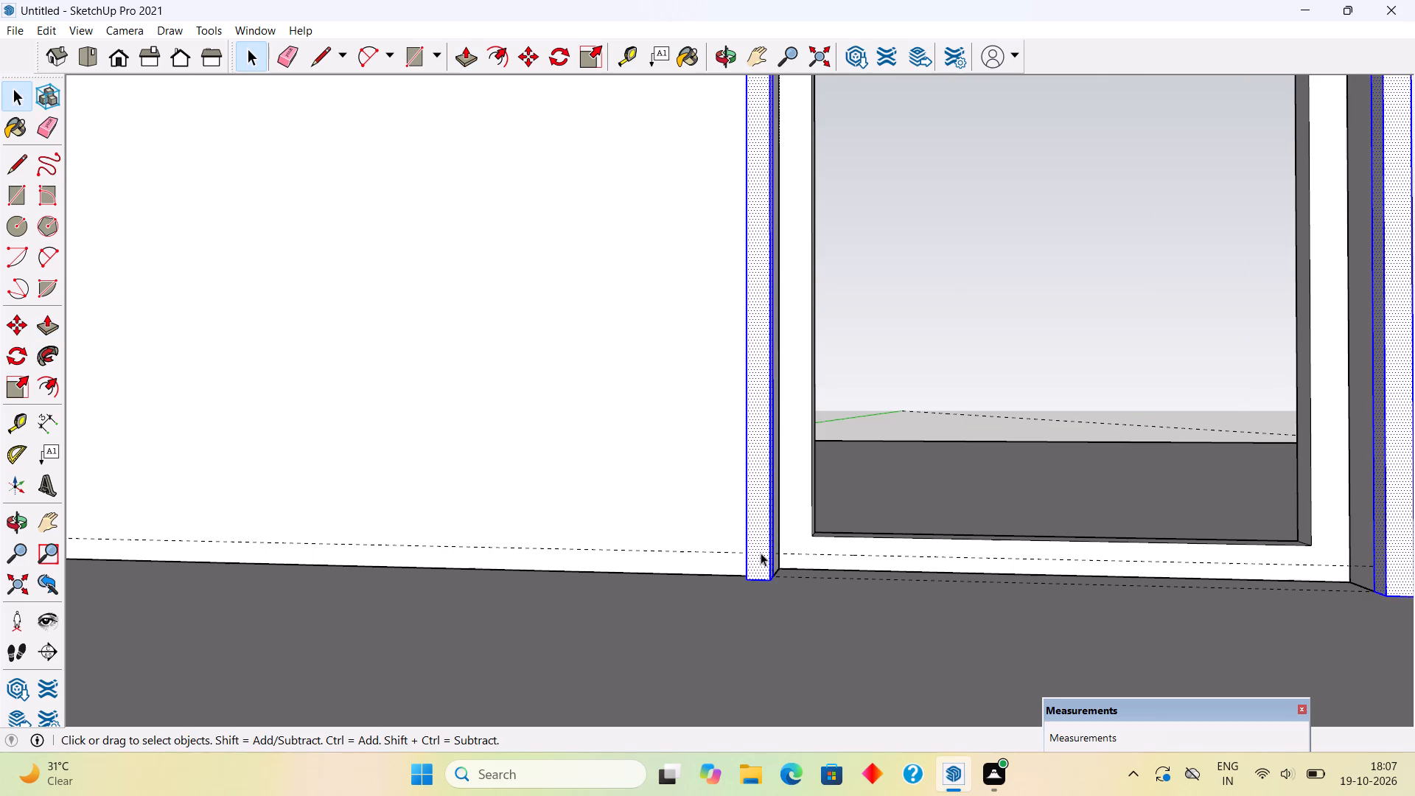
{"action": "right_click", "coordinate": [761, 553]}
{"action": "left_click", "coordinate": [810, 425]}
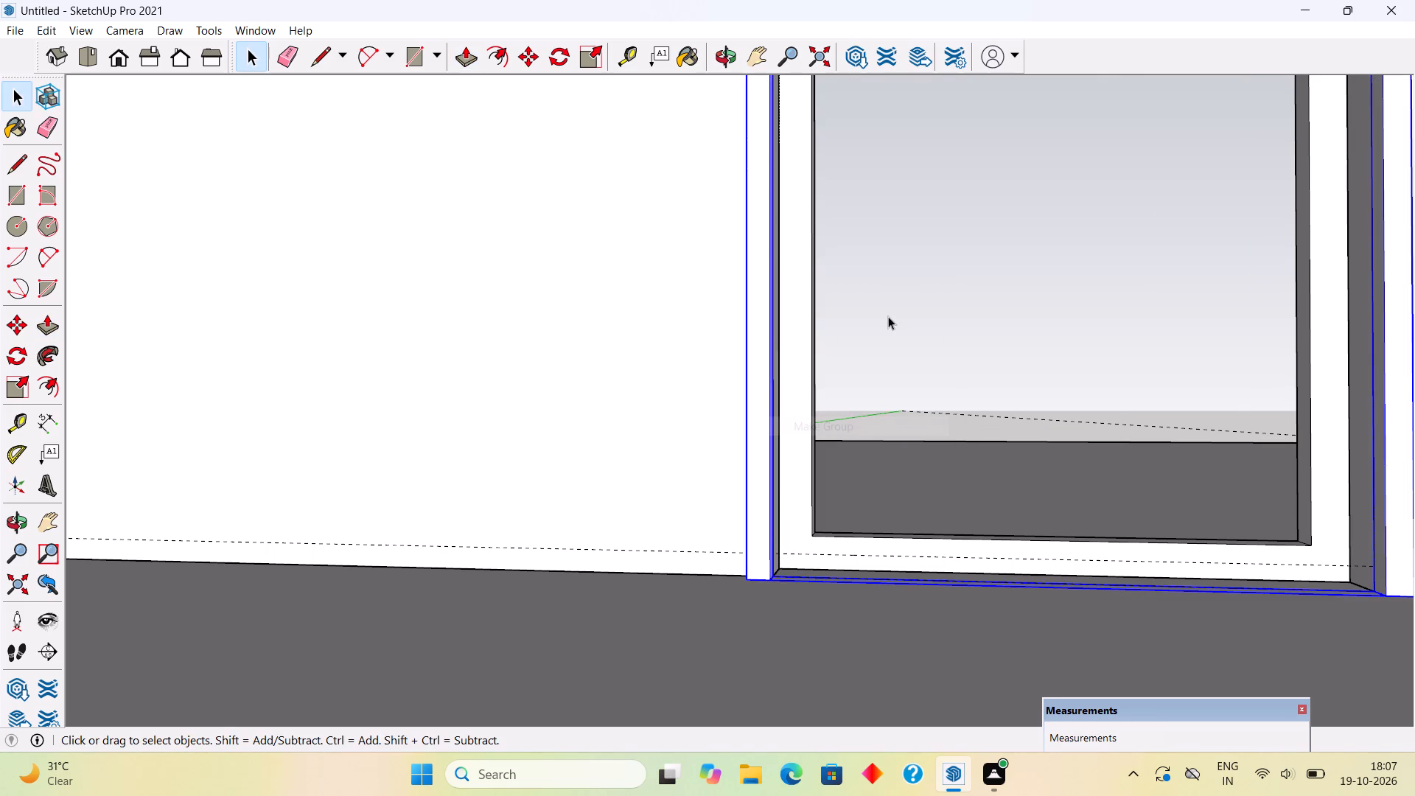
{"action": "left_click", "coordinate": [888, 316]}
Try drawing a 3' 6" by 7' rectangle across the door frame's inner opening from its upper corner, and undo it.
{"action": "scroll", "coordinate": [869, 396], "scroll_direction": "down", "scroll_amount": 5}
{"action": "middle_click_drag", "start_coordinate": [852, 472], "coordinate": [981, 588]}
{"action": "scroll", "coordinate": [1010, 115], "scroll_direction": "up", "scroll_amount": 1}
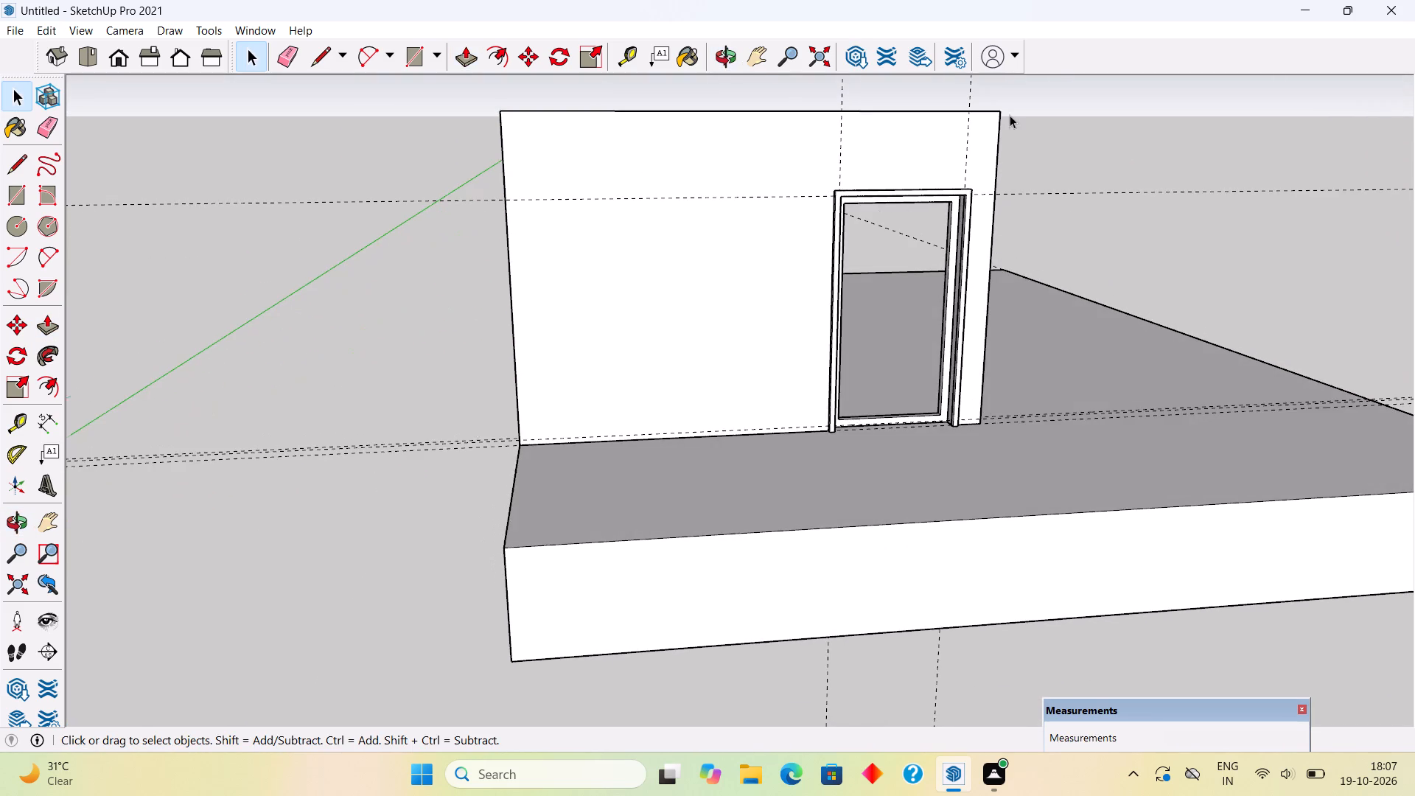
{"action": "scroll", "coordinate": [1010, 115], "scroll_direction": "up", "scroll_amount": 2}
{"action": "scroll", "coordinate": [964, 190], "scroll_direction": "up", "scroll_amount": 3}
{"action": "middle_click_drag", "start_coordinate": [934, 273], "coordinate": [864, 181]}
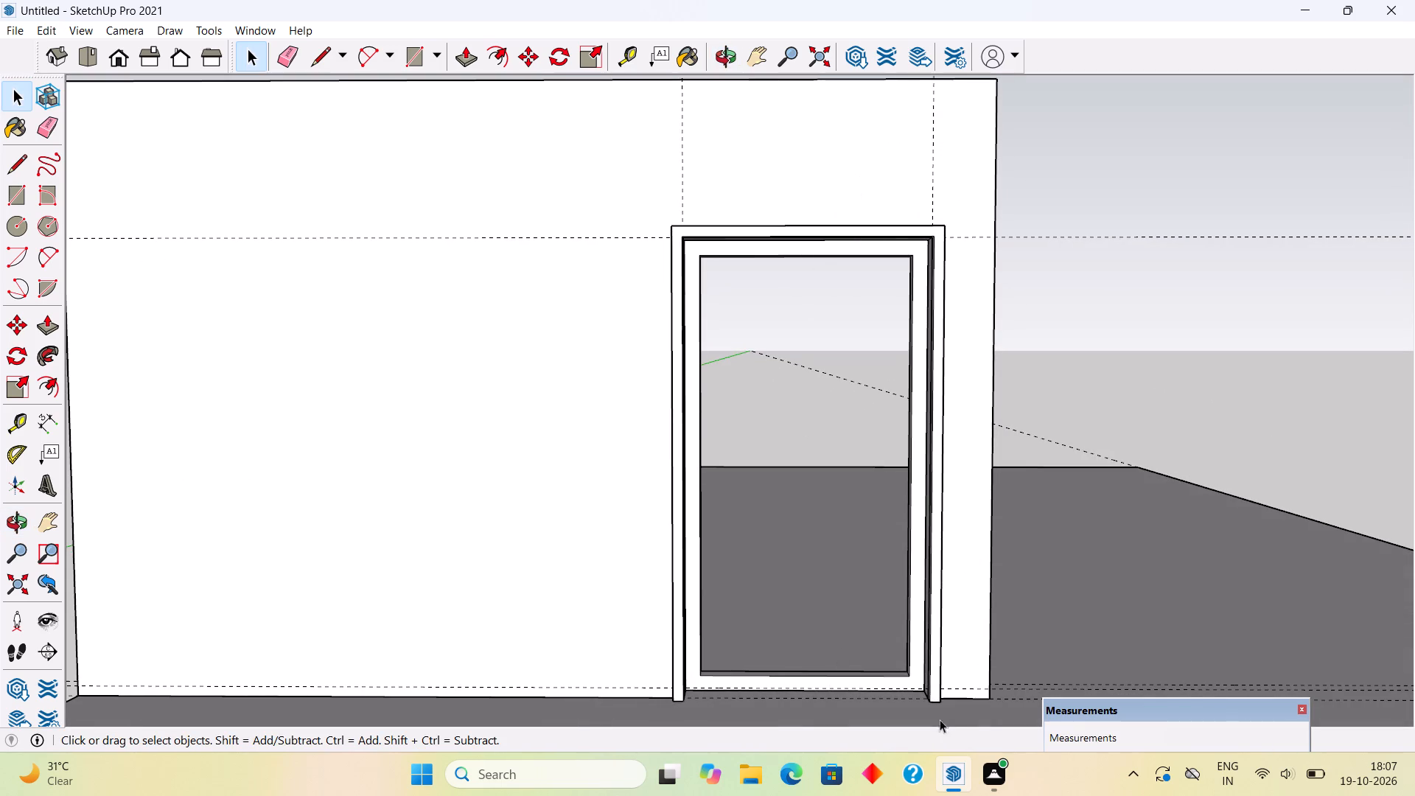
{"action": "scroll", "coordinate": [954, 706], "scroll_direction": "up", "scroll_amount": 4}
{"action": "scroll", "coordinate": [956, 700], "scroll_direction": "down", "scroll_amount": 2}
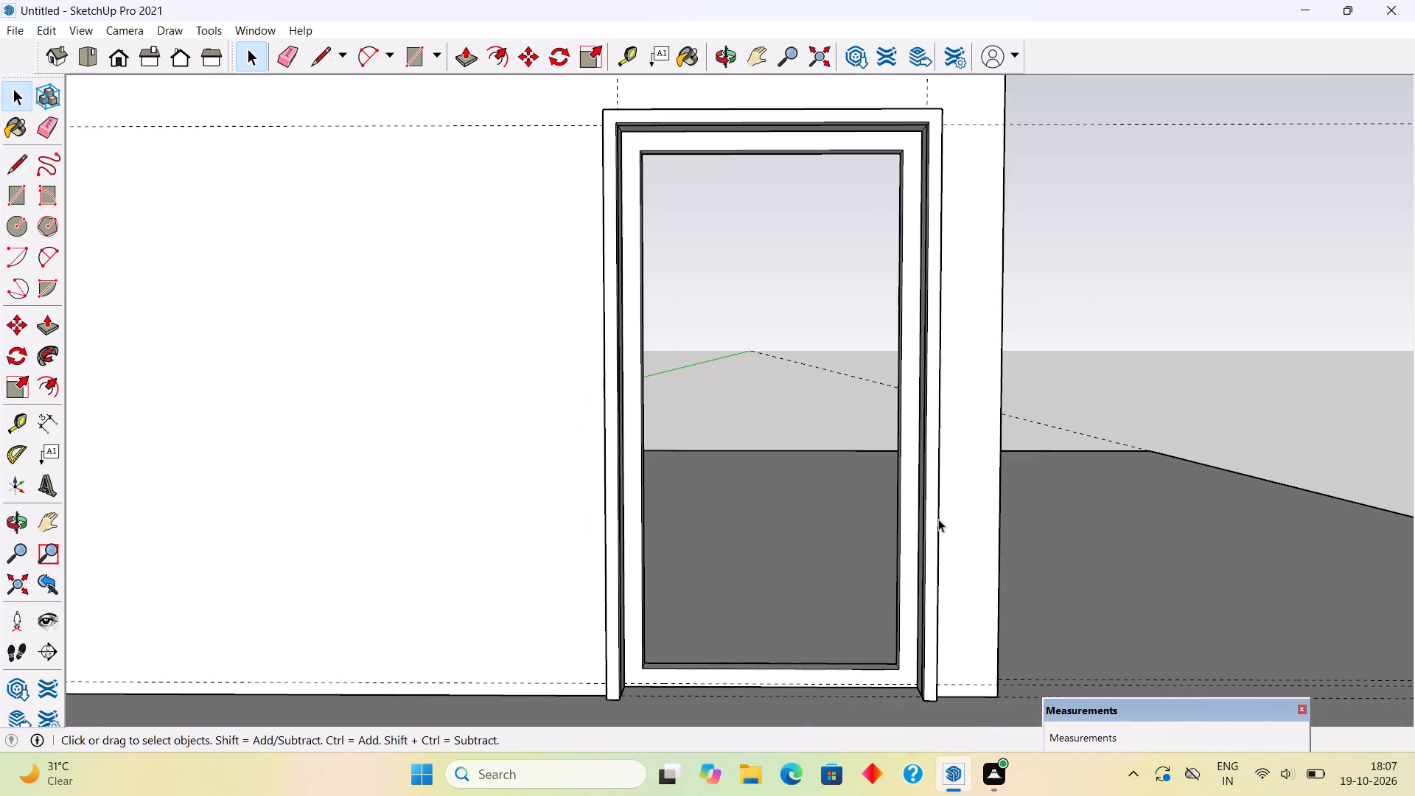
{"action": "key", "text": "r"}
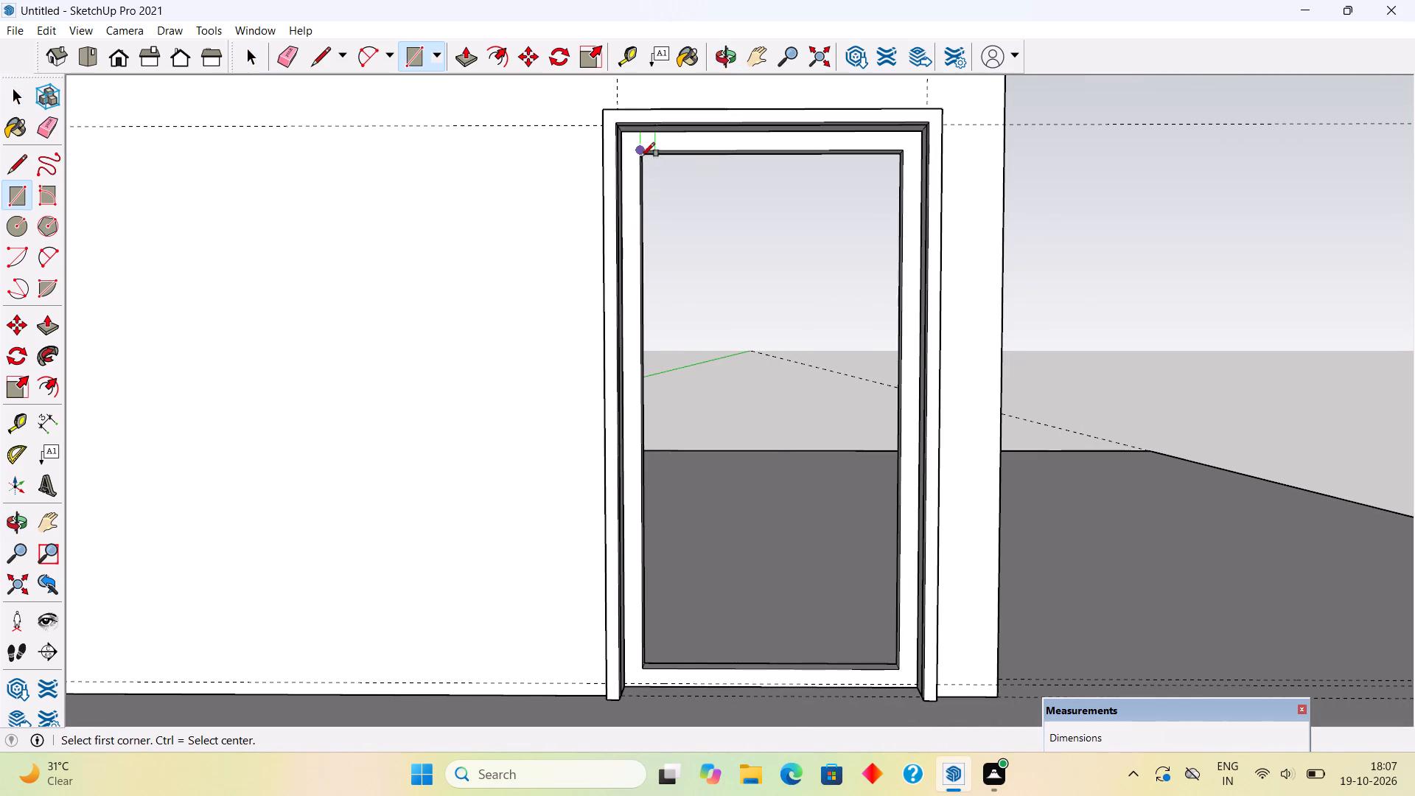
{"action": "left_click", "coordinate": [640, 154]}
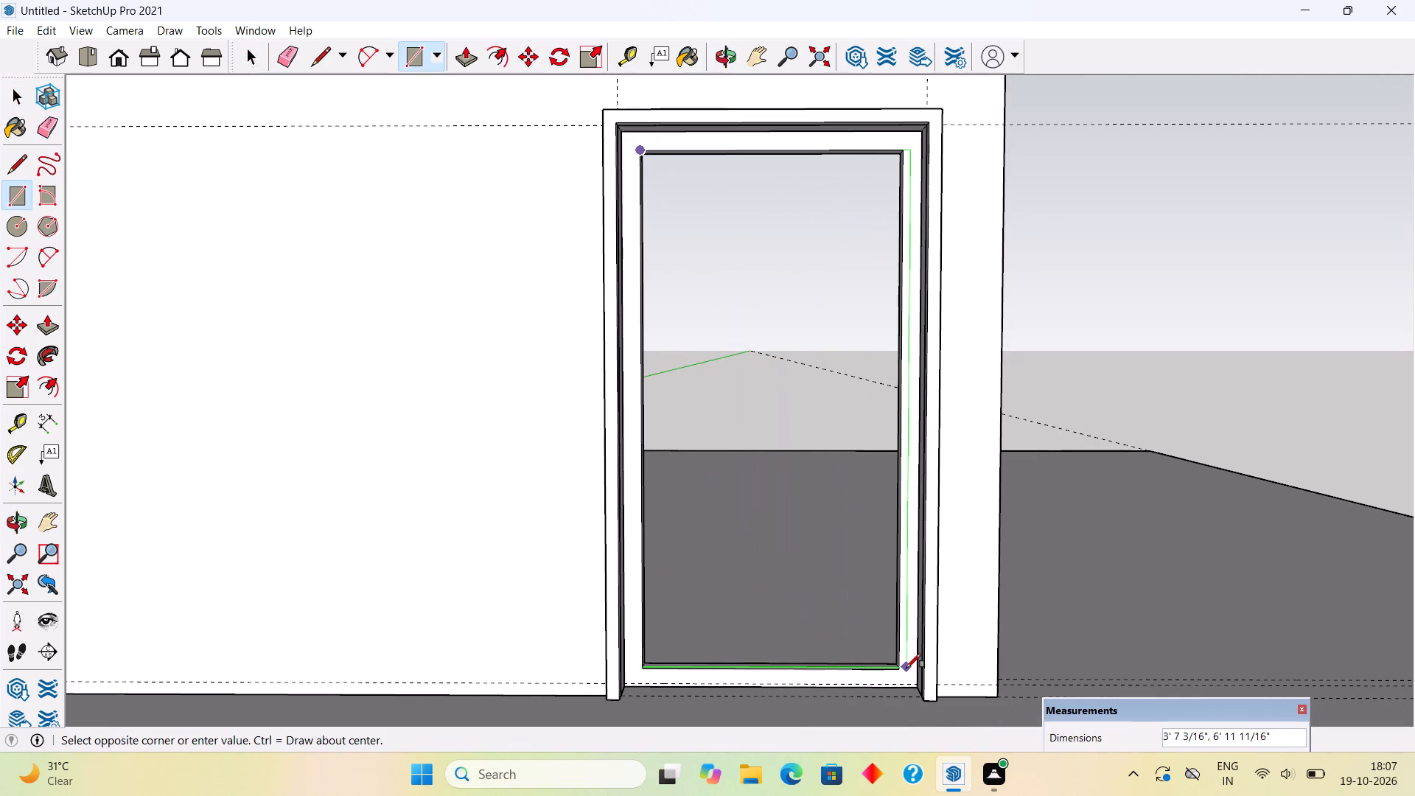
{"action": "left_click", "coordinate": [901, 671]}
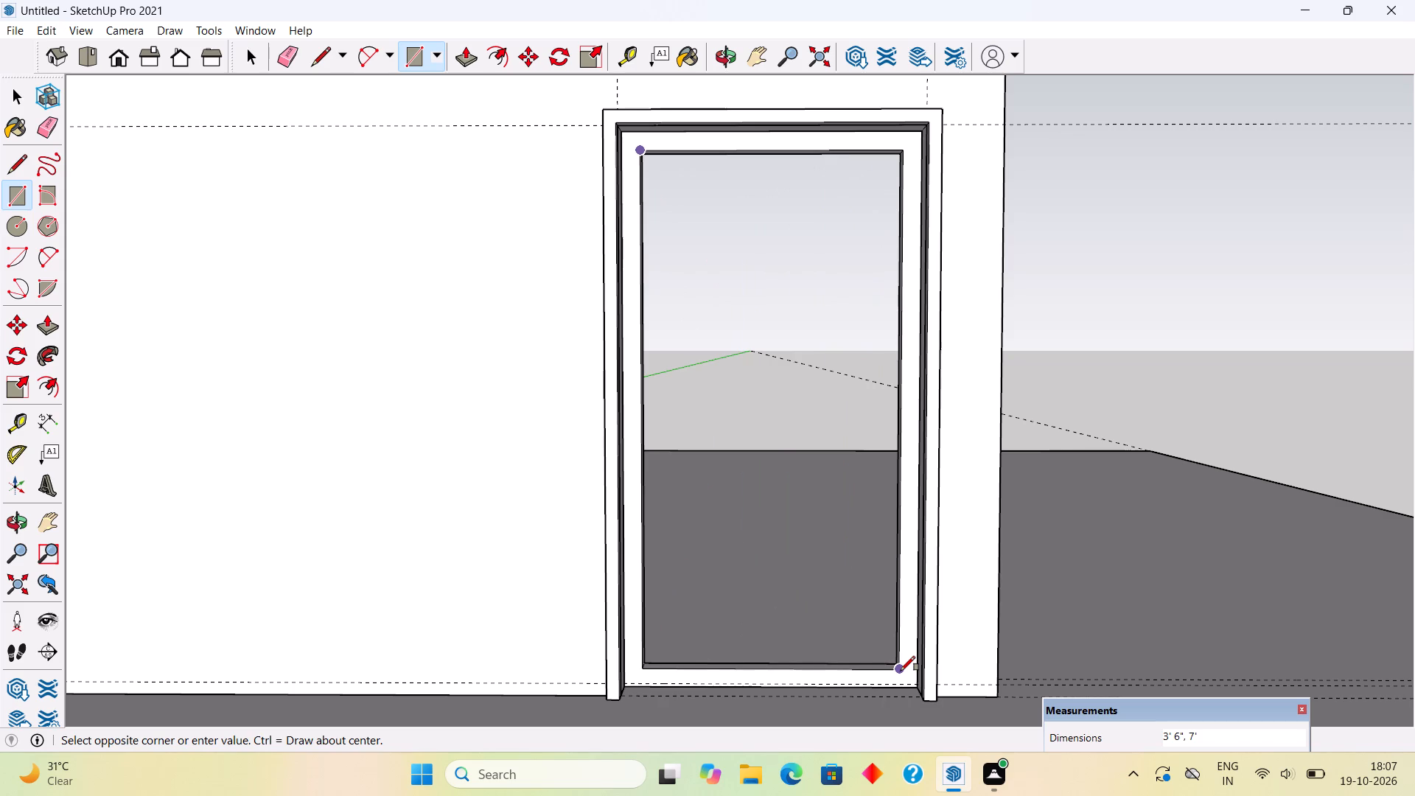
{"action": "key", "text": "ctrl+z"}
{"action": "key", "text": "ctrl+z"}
Draw a 3' 6" by 7' rectangle filling the frame's inner opening, from its lower corner to the opposite upper corner.
{"action": "middle_click_drag", "start_coordinate": [804, 679], "coordinate": [810, 795]}
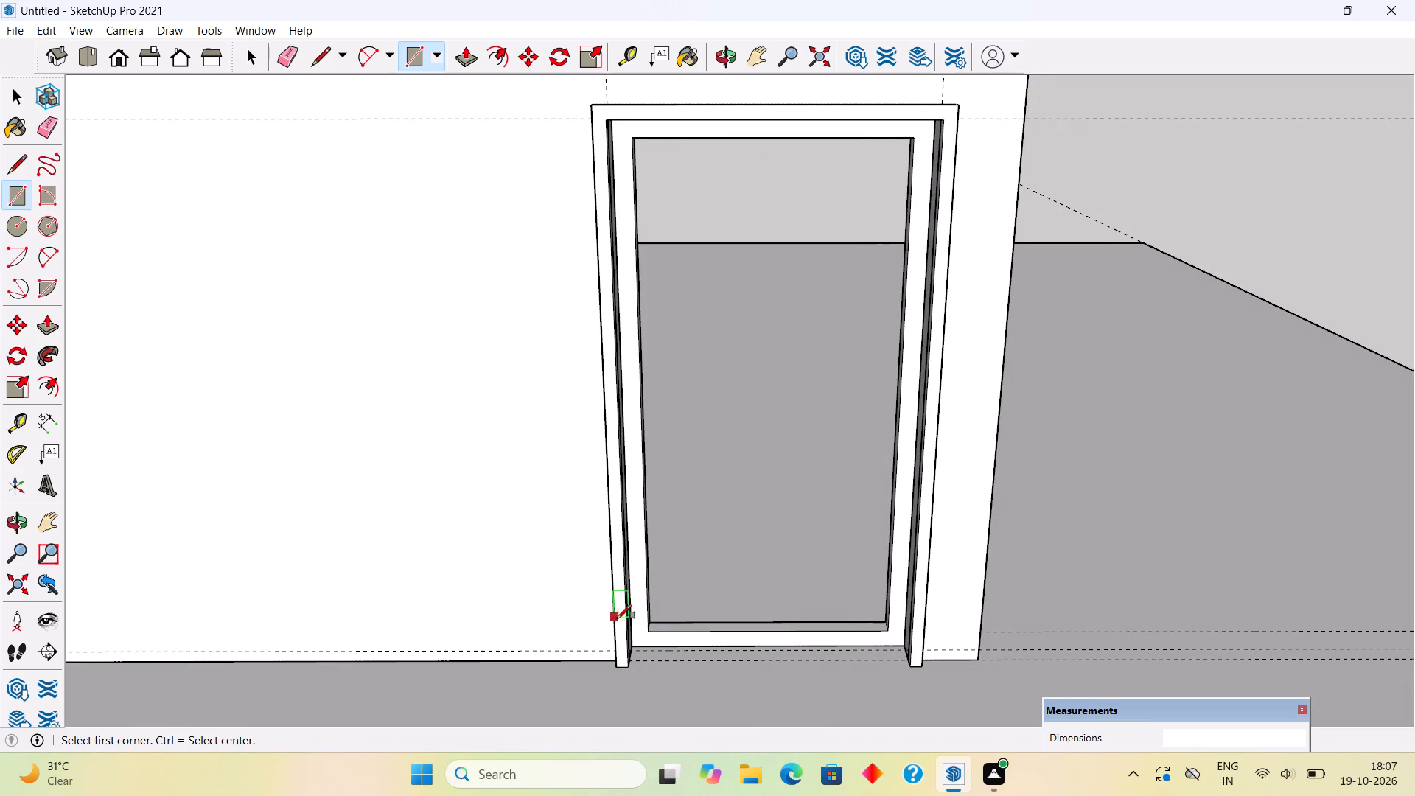
{"action": "left_click", "coordinate": [654, 629]}
{"action": "scroll", "coordinate": [918, 268], "scroll_direction": "up", "scroll_amount": 5}
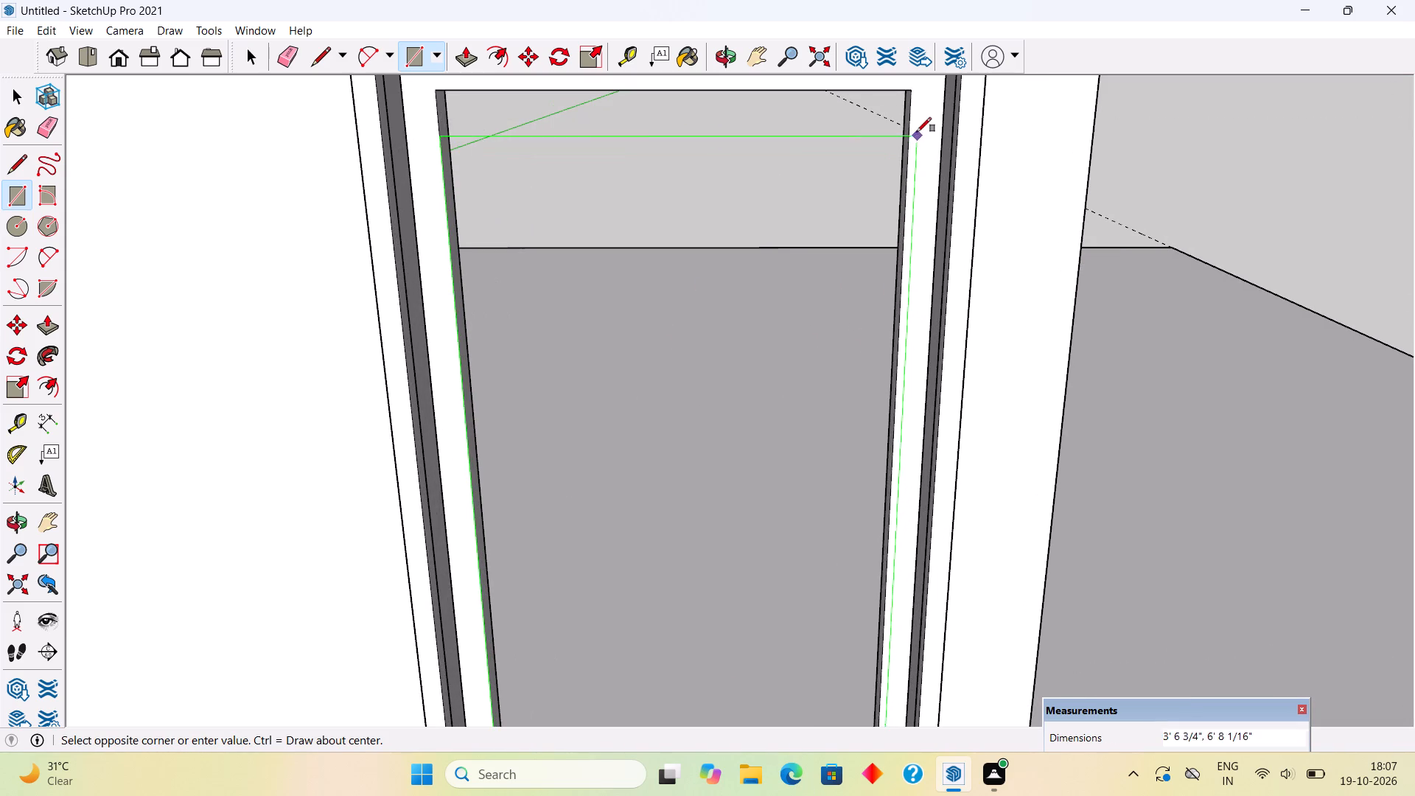
{"action": "left_click", "coordinate": [912, 88]}
{"action": "key", "text": "space"}
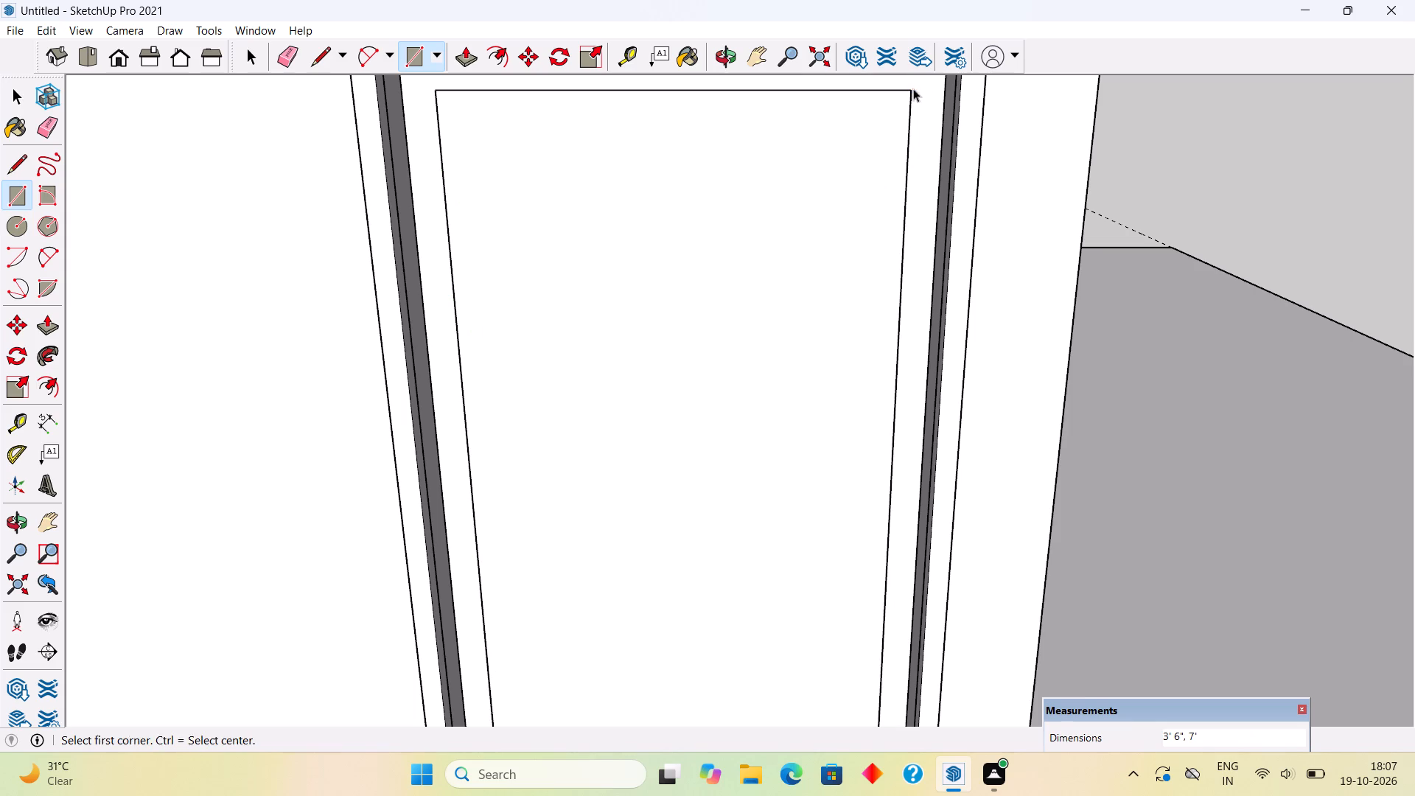
Push/Pull the door rectangle 2" to give the door panel its thickness.
{"action": "scroll", "coordinate": [915, 220], "scroll_direction": "down", "scroll_amount": 9}
{"action": "middle_click_drag", "start_coordinate": [915, 391], "coordinate": [927, 253]}
{"action": "scroll", "coordinate": [912, 134], "scroll_direction": "up", "scroll_amount": 4}
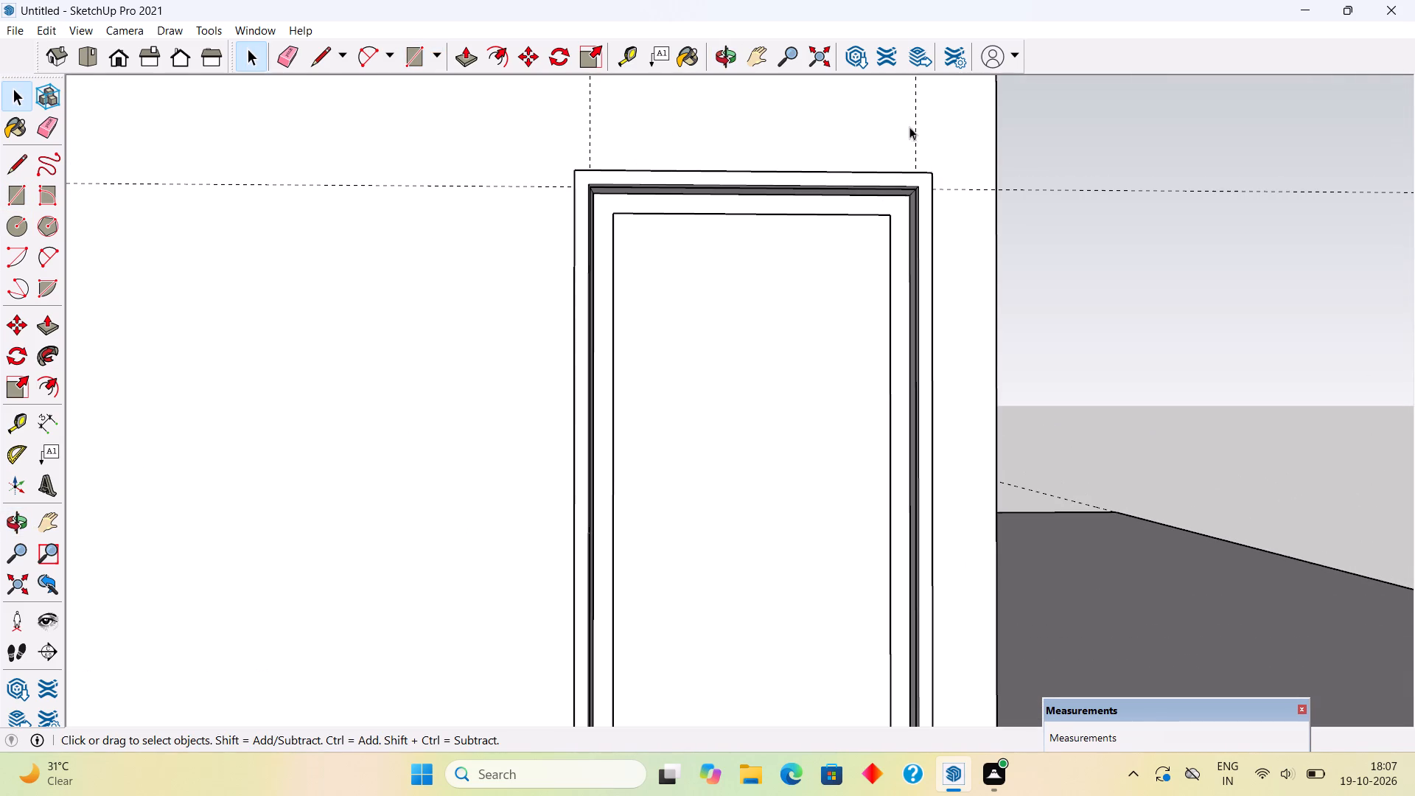
{"action": "left_click", "coordinate": [816, 438]}
{"action": "key", "text": "p"}
{"action": "left_click", "coordinate": [816, 438]}
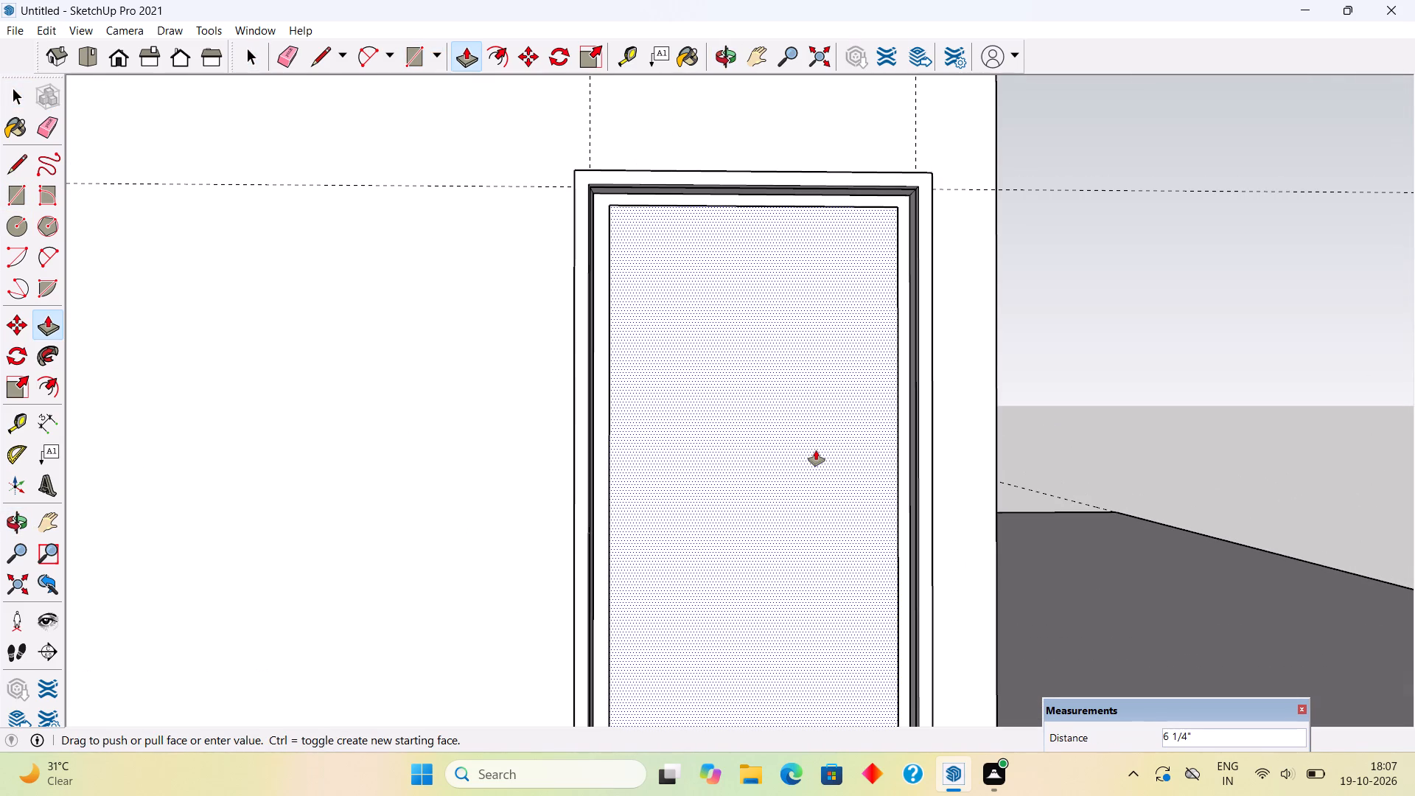
{"action": "type", "text": "2\""}
{"action": "key", "text": "Return"}
{"action": "key", "text": "space"}
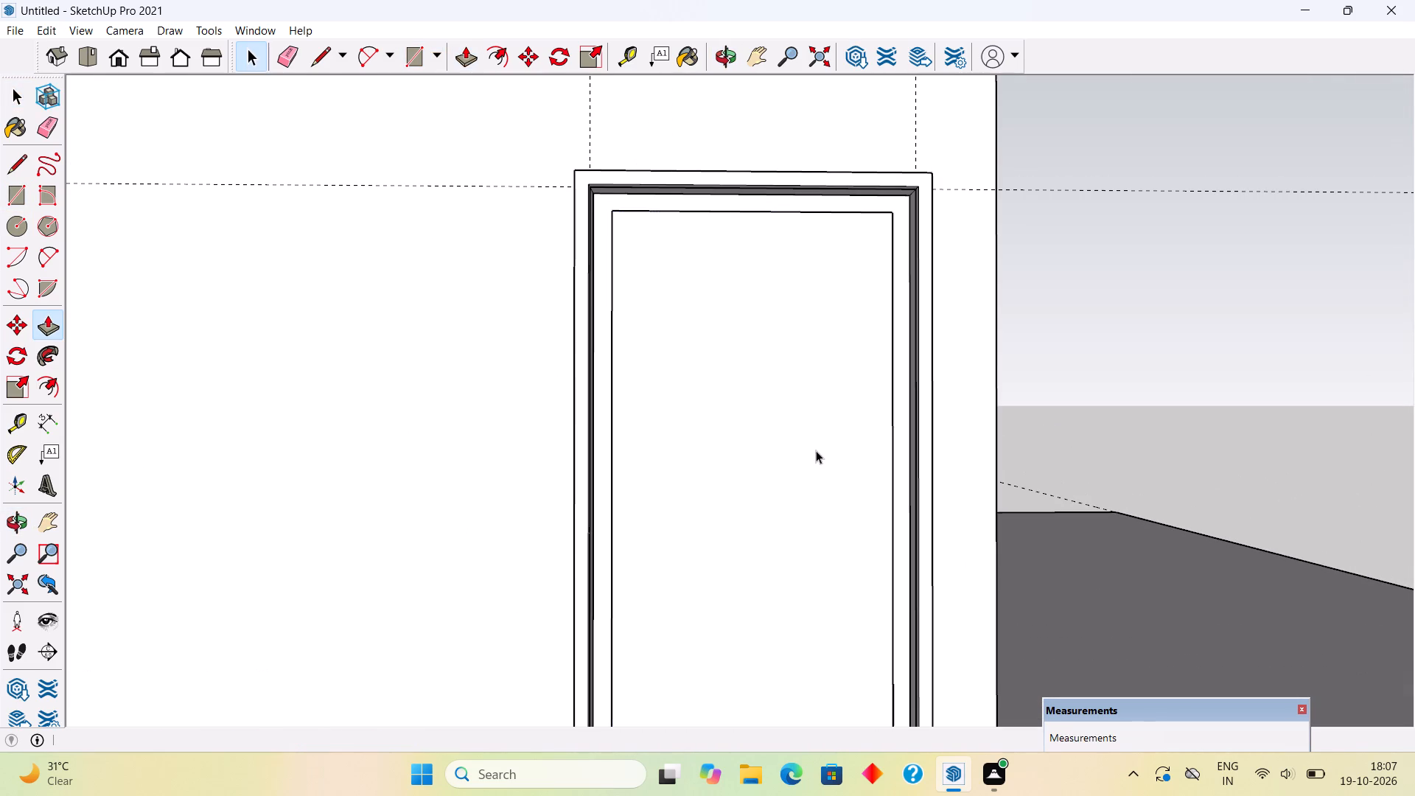
Select the whole door panel and make it a group.
{"action": "triple_click", "coordinate": [816, 451]}
{"action": "right_click", "coordinate": [816, 452]}
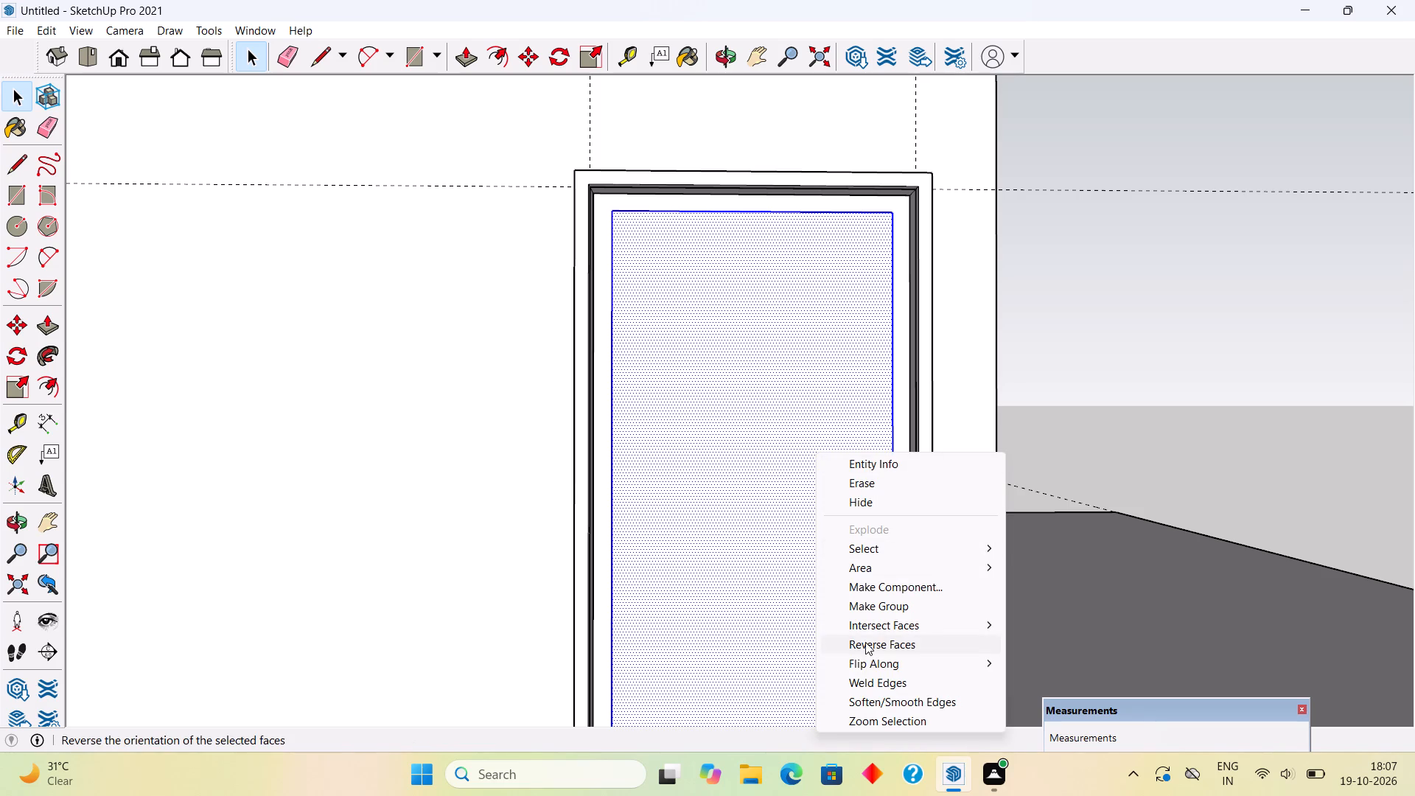
{"action": "left_click", "coordinate": [875, 611]}
{"action": "left_click", "coordinate": [1201, 293]}
Examine how the door panel sits within the frame and surround from several angles.
{"action": "middle_click_drag", "start_coordinate": [900, 287], "coordinate": [907, 410]}
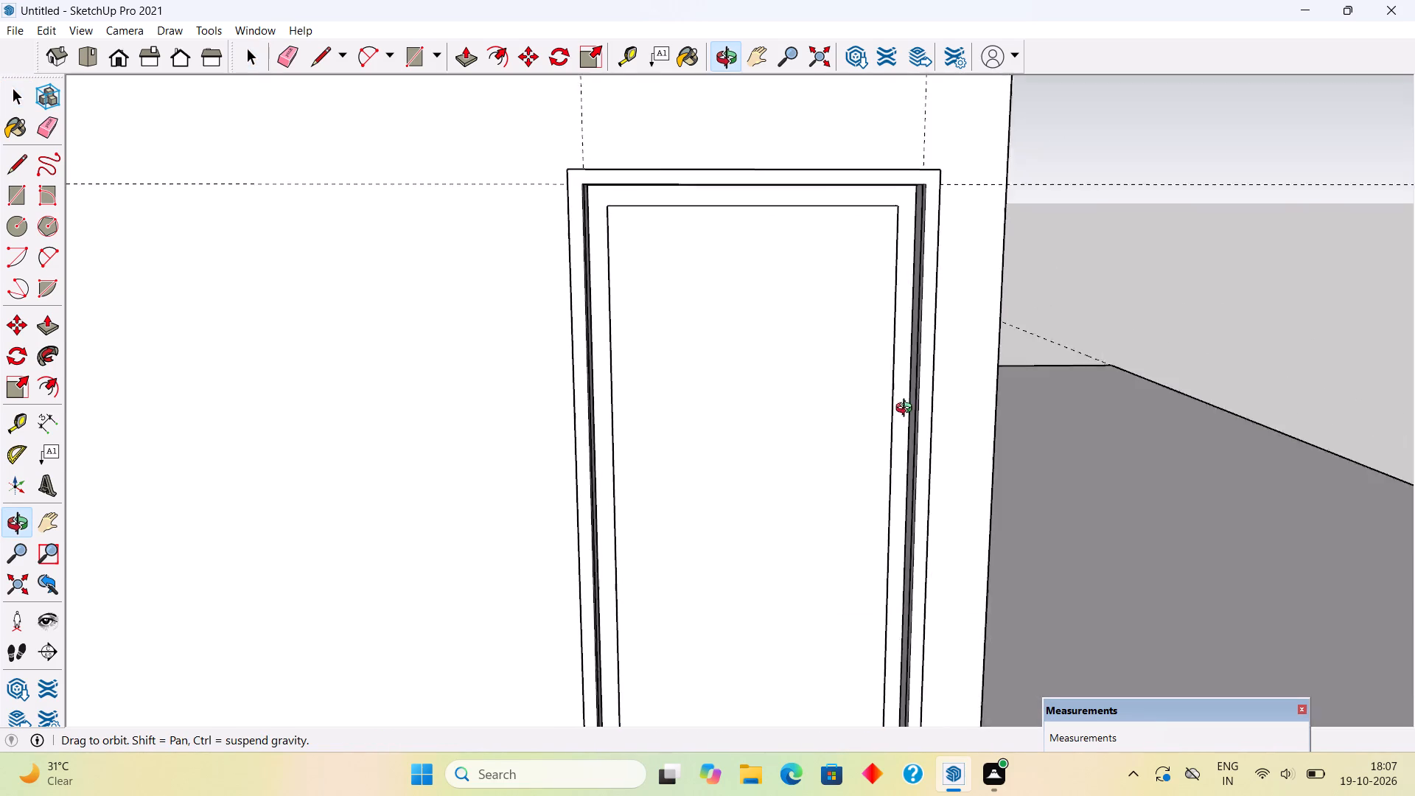
{"action": "middle_click_drag", "start_coordinate": [907, 410], "coordinate": [1083, 332]}
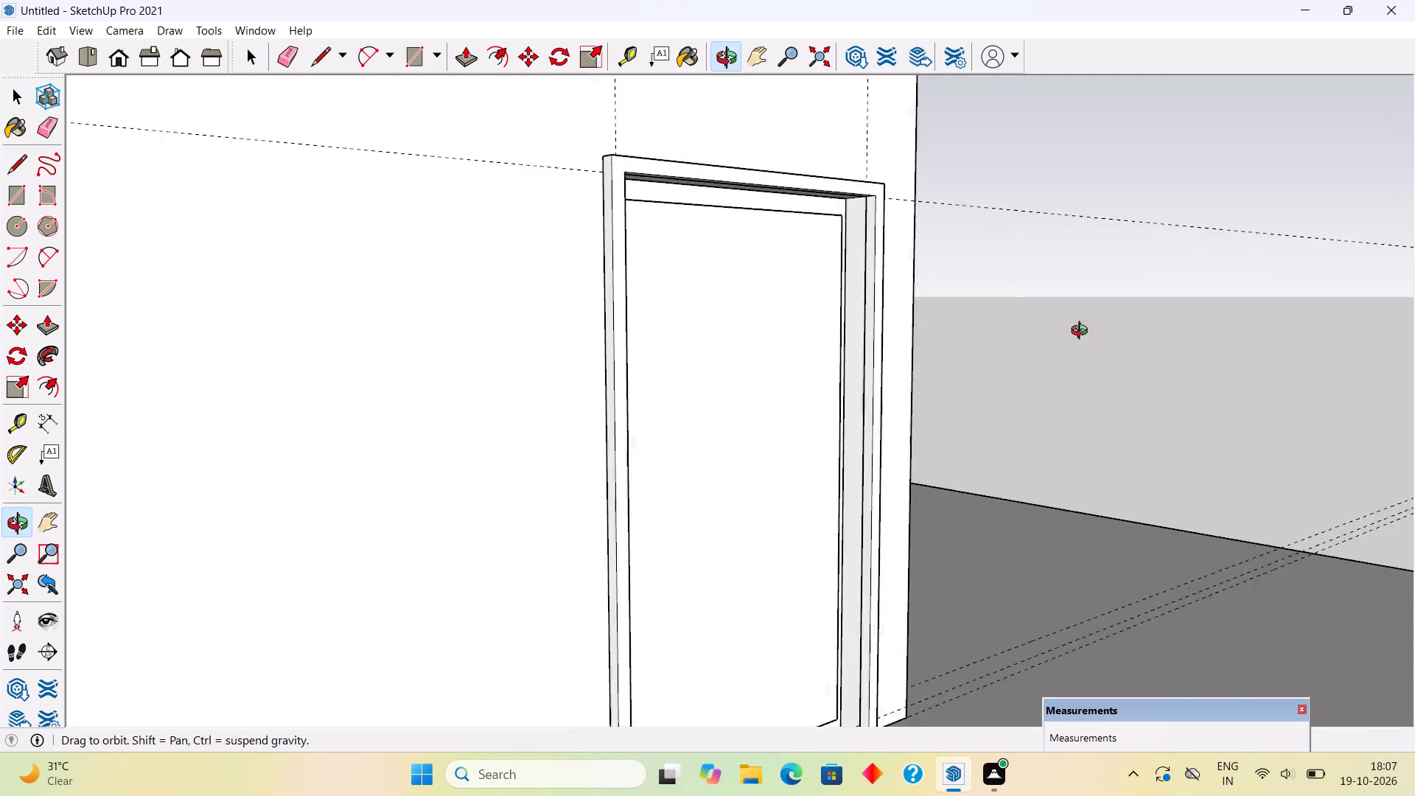
{"action": "middle_click_drag", "start_coordinate": [1083, 332], "coordinate": [1021, 383]}
{"action": "scroll", "coordinate": [1021, 385], "scroll_direction": "down", "scroll_amount": 4}
{"action": "scroll", "coordinate": [858, 519], "scroll_direction": "up", "scroll_amount": 3}
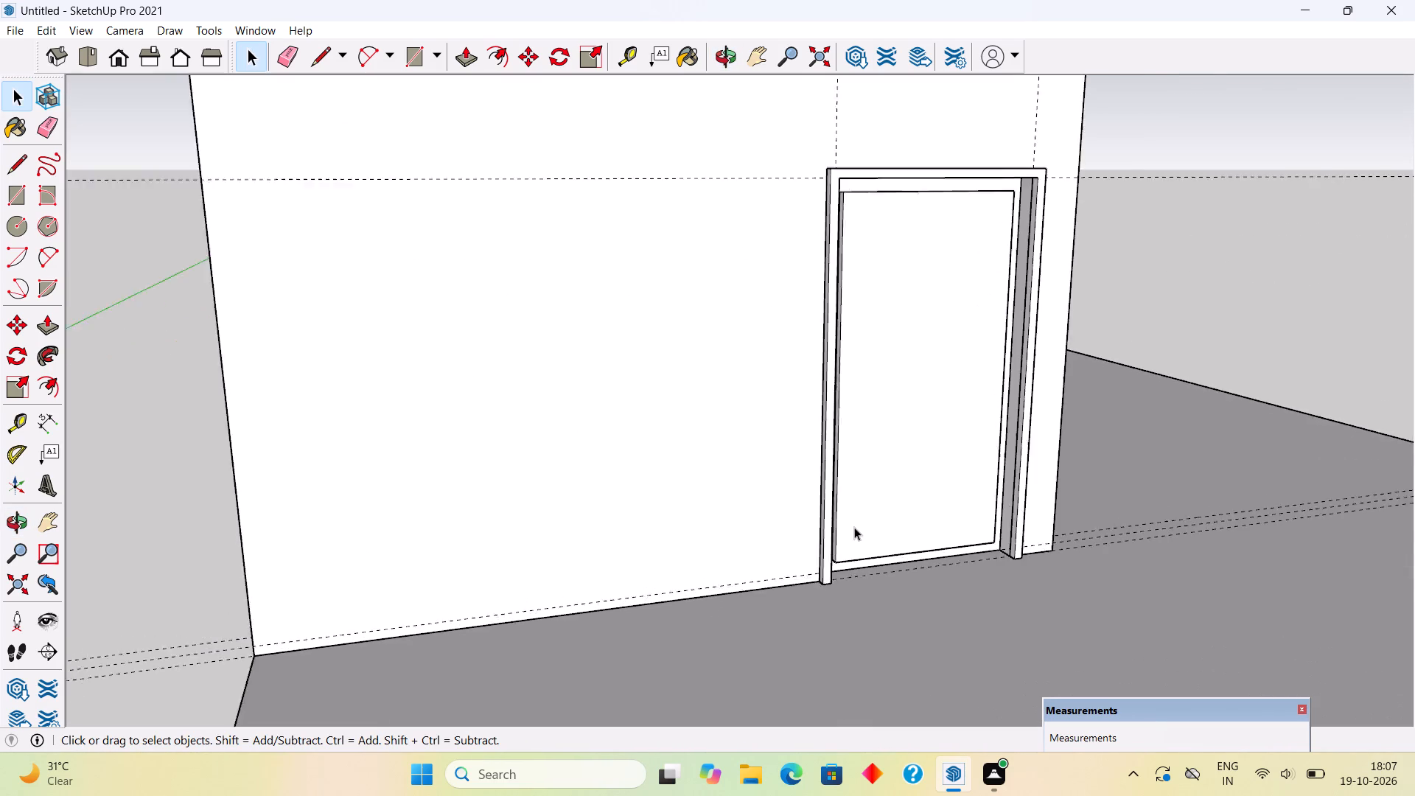
{"action": "scroll", "coordinate": [854, 527], "scroll_direction": "up", "scroll_amount": 17}
{"action": "scroll", "coordinate": [833, 572], "scroll_direction": "down", "scroll_amount": 7}
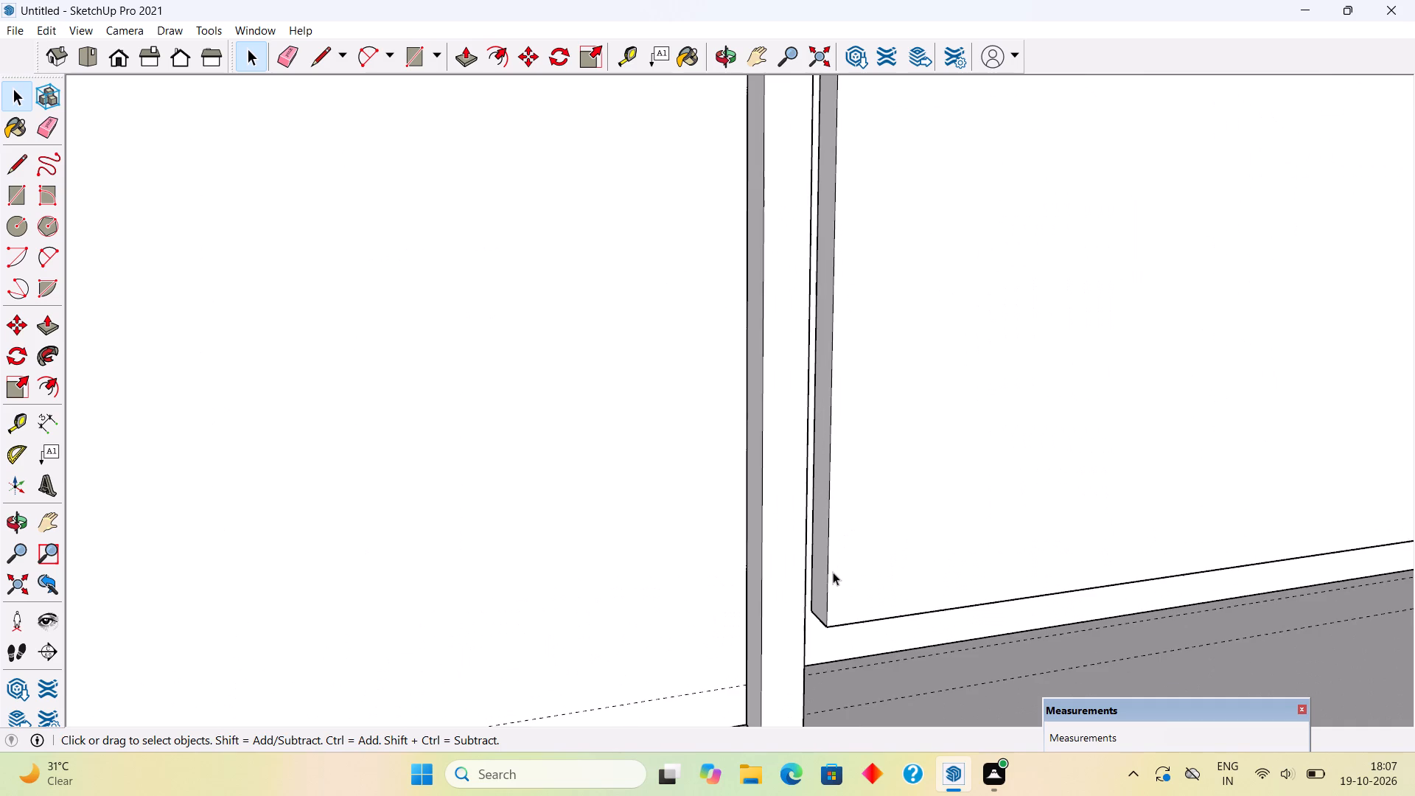
{"action": "scroll", "coordinate": [833, 572], "scroll_direction": "down", "scroll_amount": 16}
{"action": "scroll", "coordinate": [946, 432], "scroll_direction": "up", "scroll_amount": 4}
{"action": "middle_click_drag", "start_coordinate": [789, 435], "coordinate": [759, 385]}
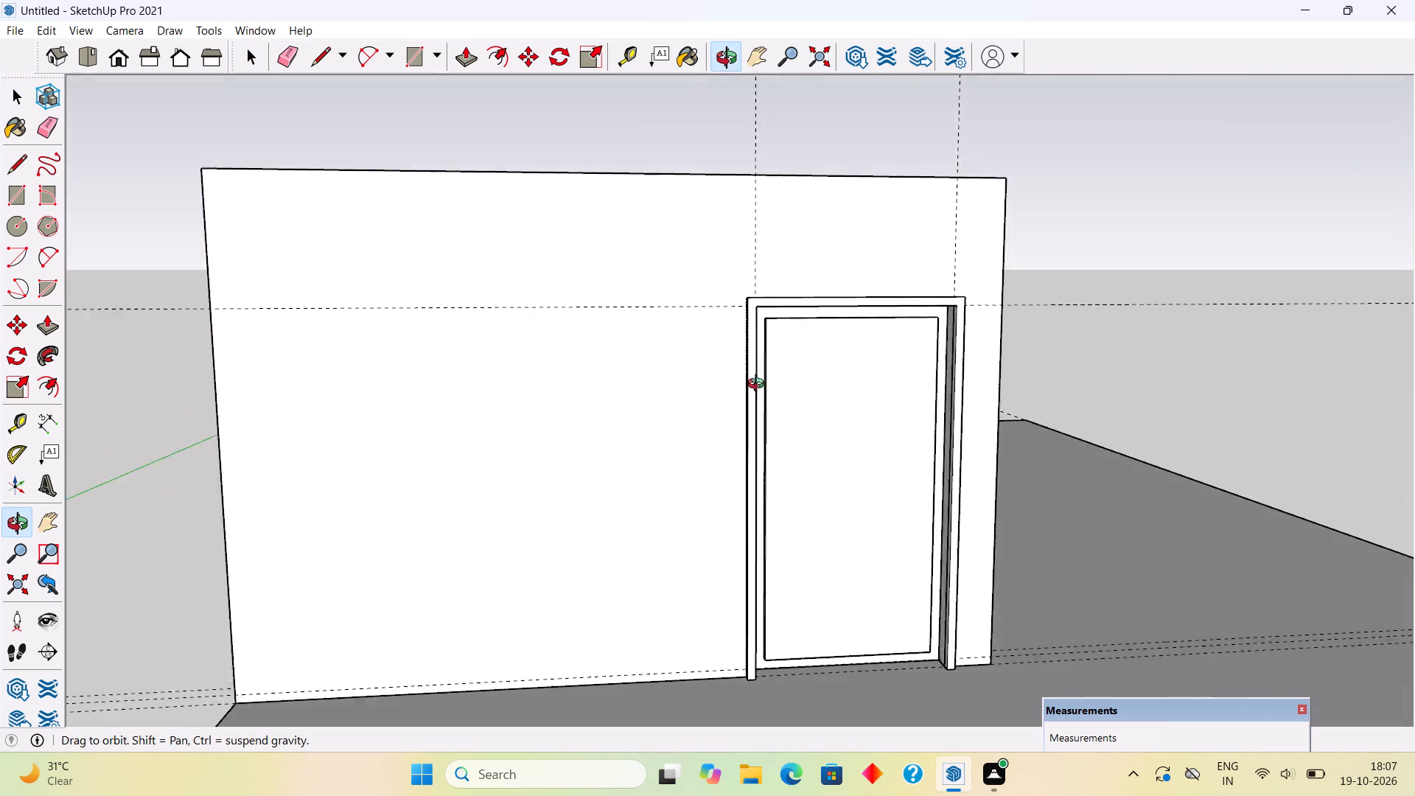
{"action": "middle_click_drag", "start_coordinate": [759, 385], "coordinate": [749, 357]}
Open the door panel group for editing and select its geometry.
{"action": "triple_click", "coordinate": [795, 402]}
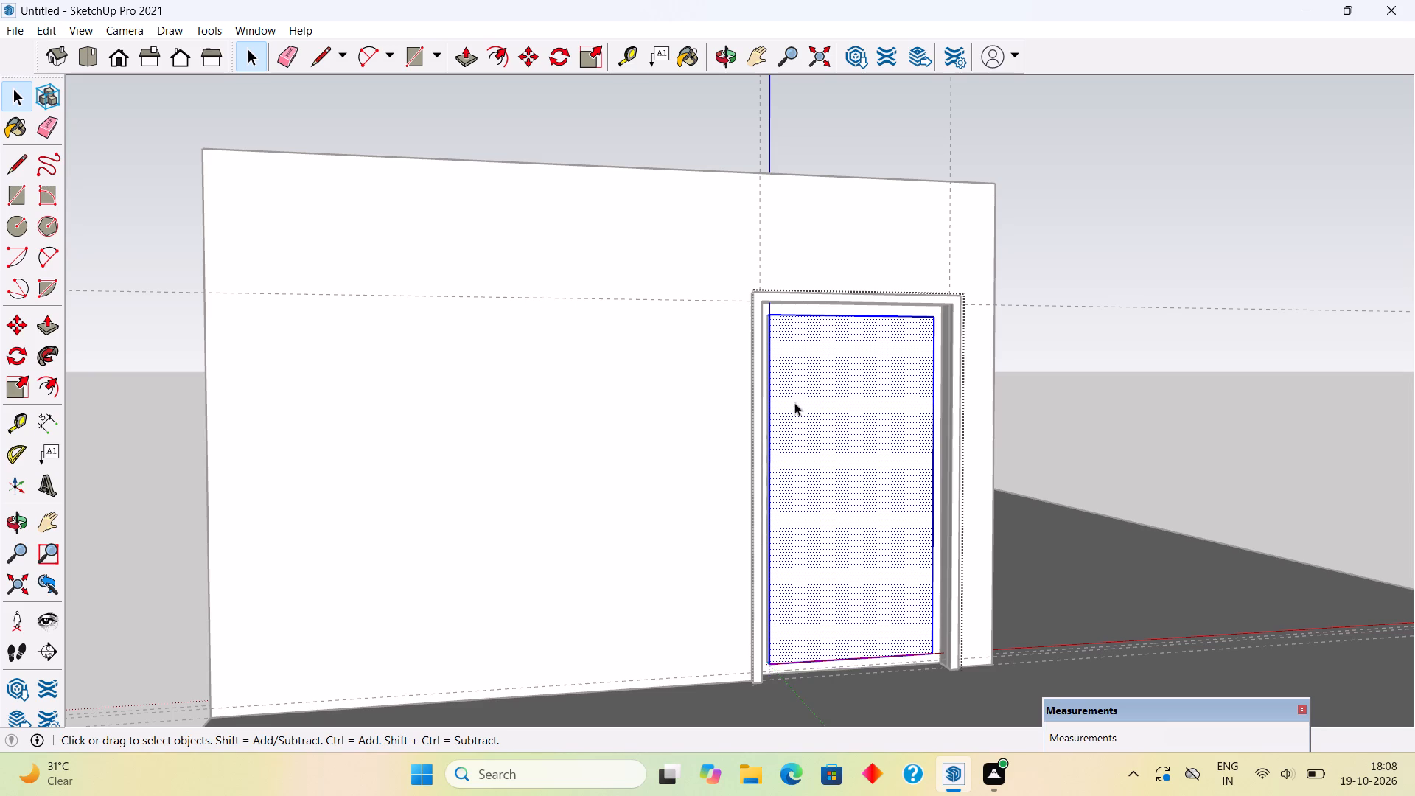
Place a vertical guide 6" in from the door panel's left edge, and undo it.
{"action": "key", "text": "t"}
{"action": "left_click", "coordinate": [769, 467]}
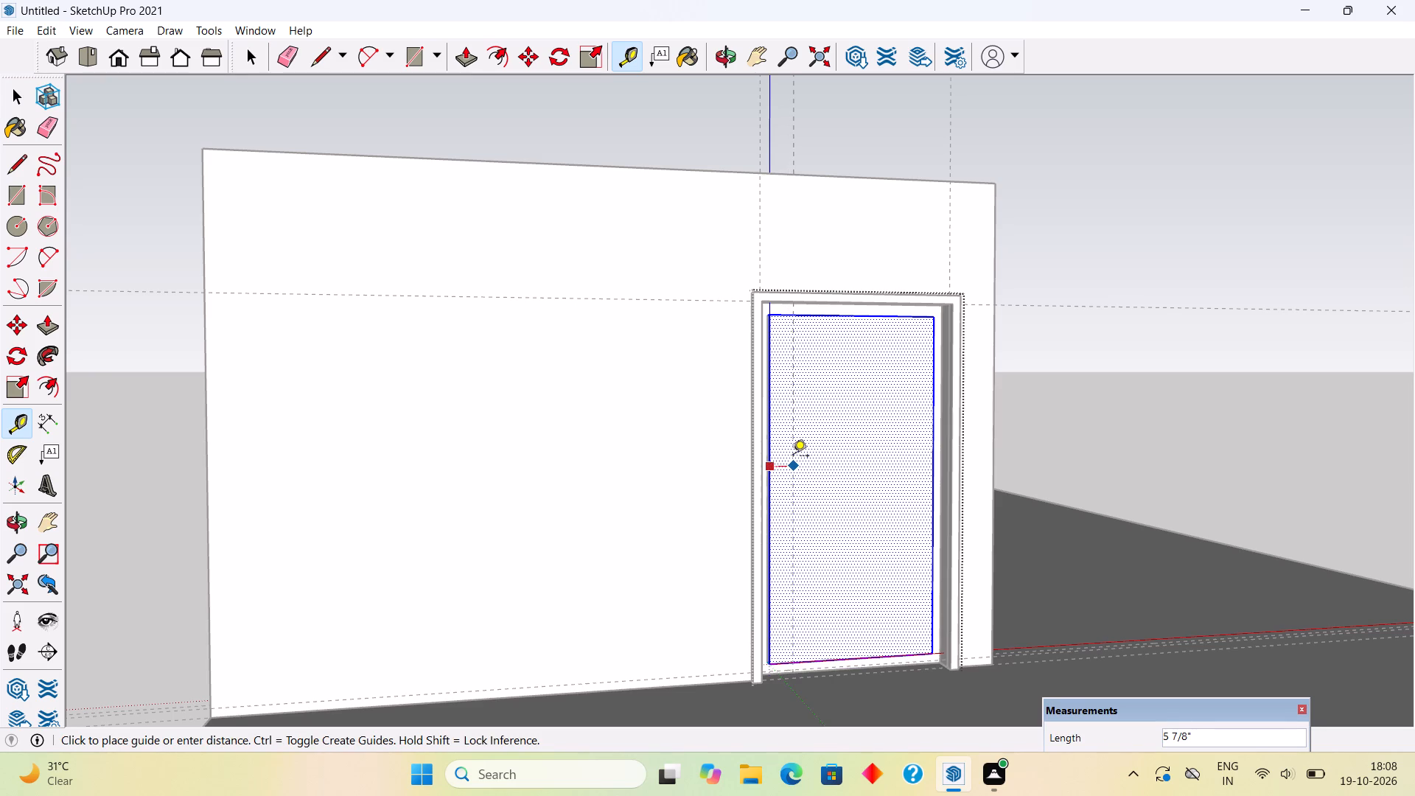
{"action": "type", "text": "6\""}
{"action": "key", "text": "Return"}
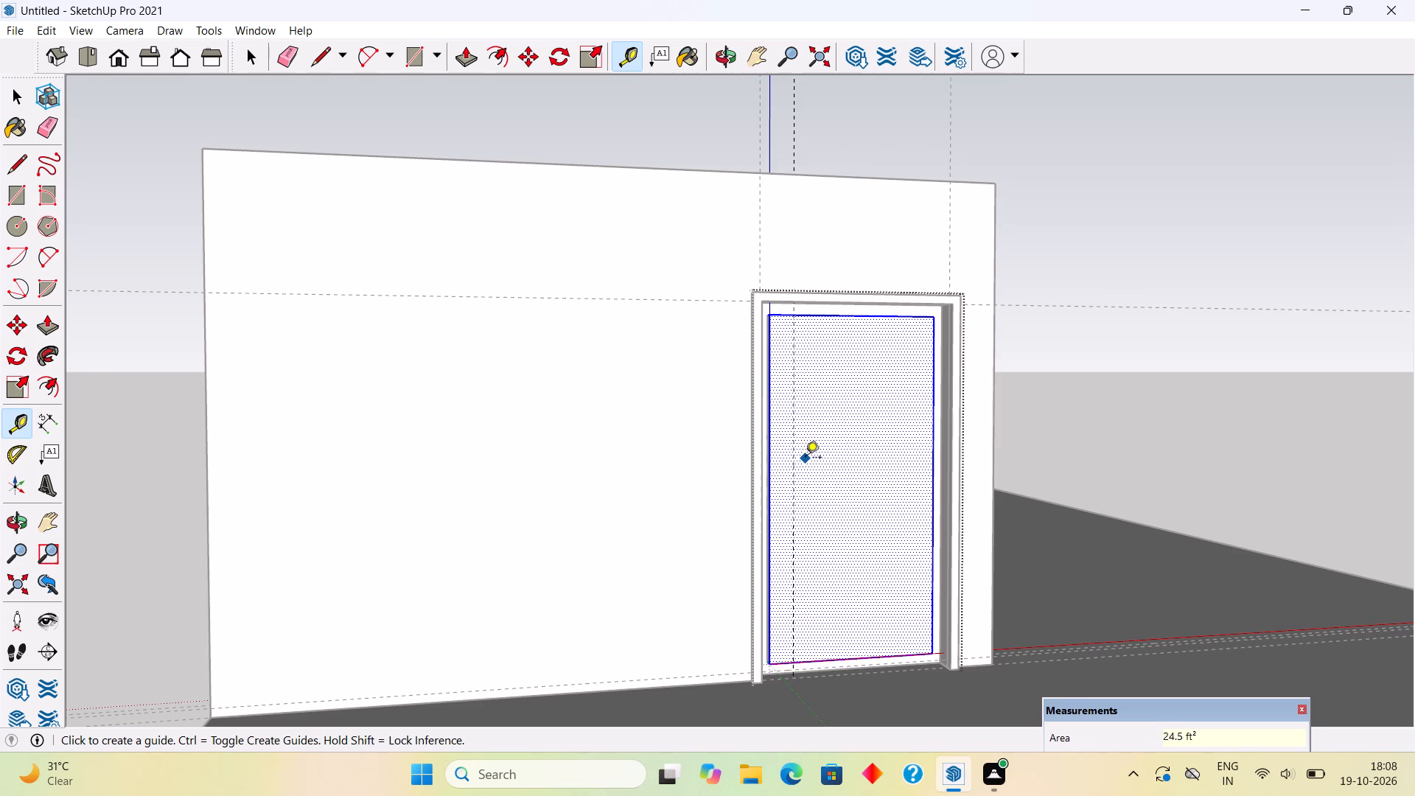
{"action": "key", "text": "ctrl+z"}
Place a vertical guide 9" in from the door panel's left edge.
{"action": "left_click", "coordinate": [774, 510]}
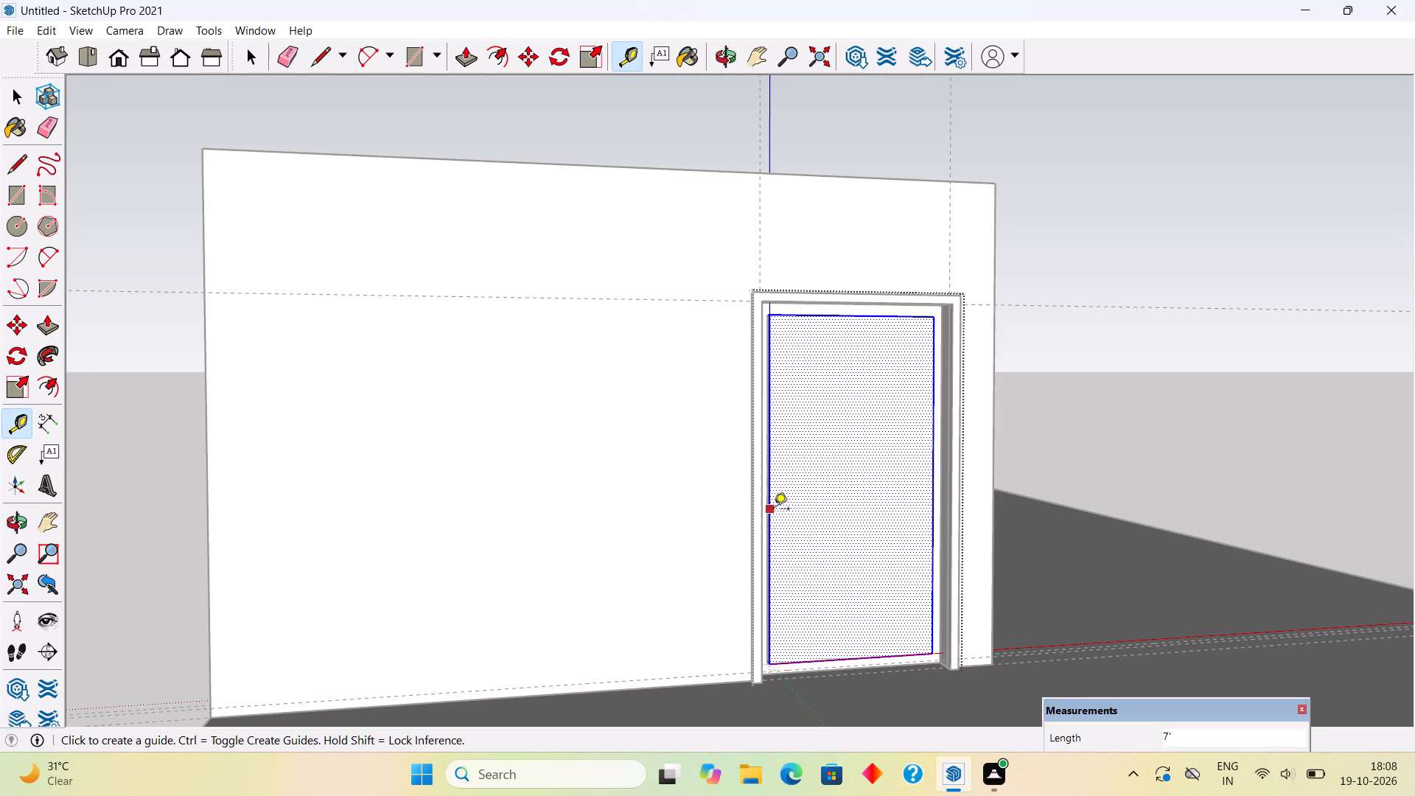
{"action": "type", "text": "9\""}
{"action": "key", "text": "Return"}
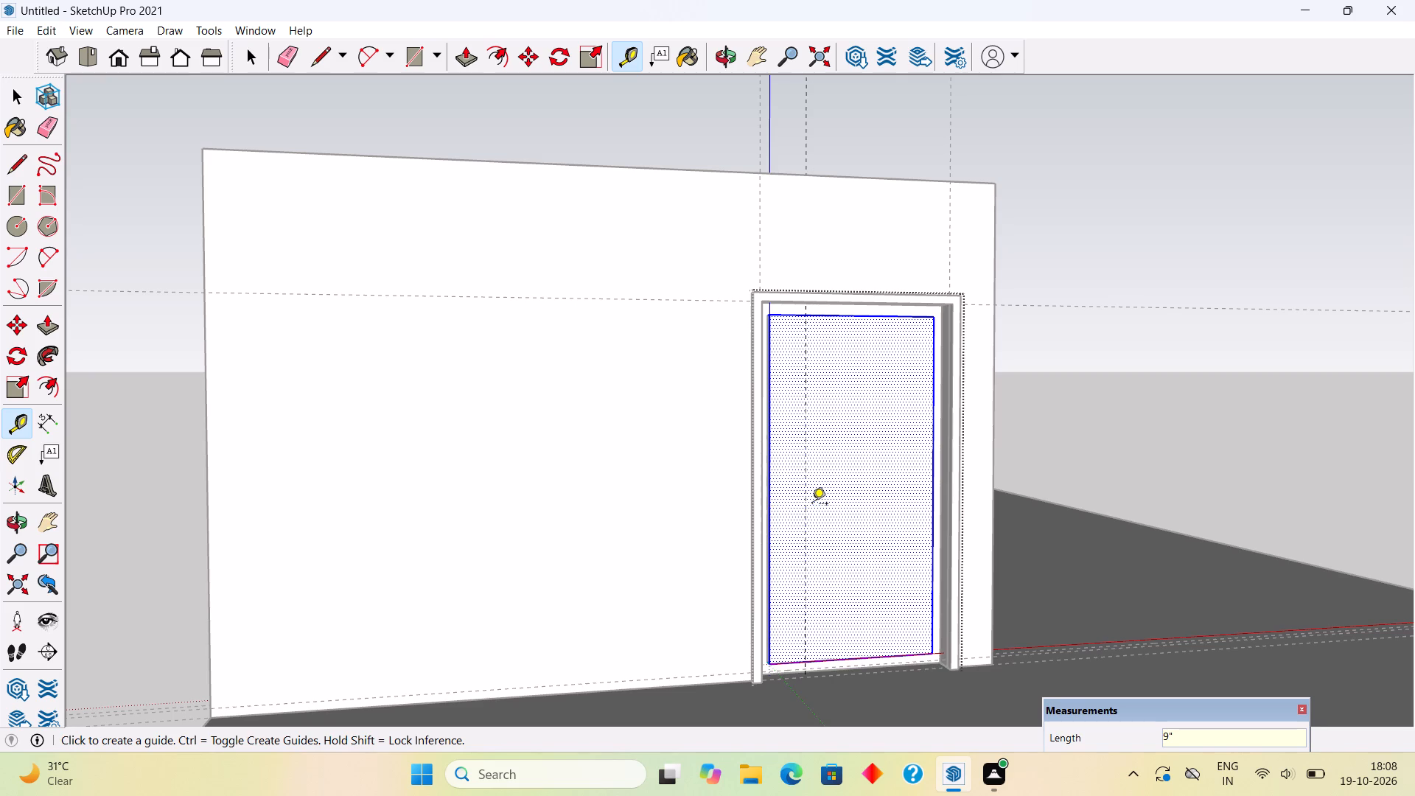
Place a horizontal guide 1.3' below the door panel's top edge.
{"action": "left_click", "coordinate": [893, 316]}
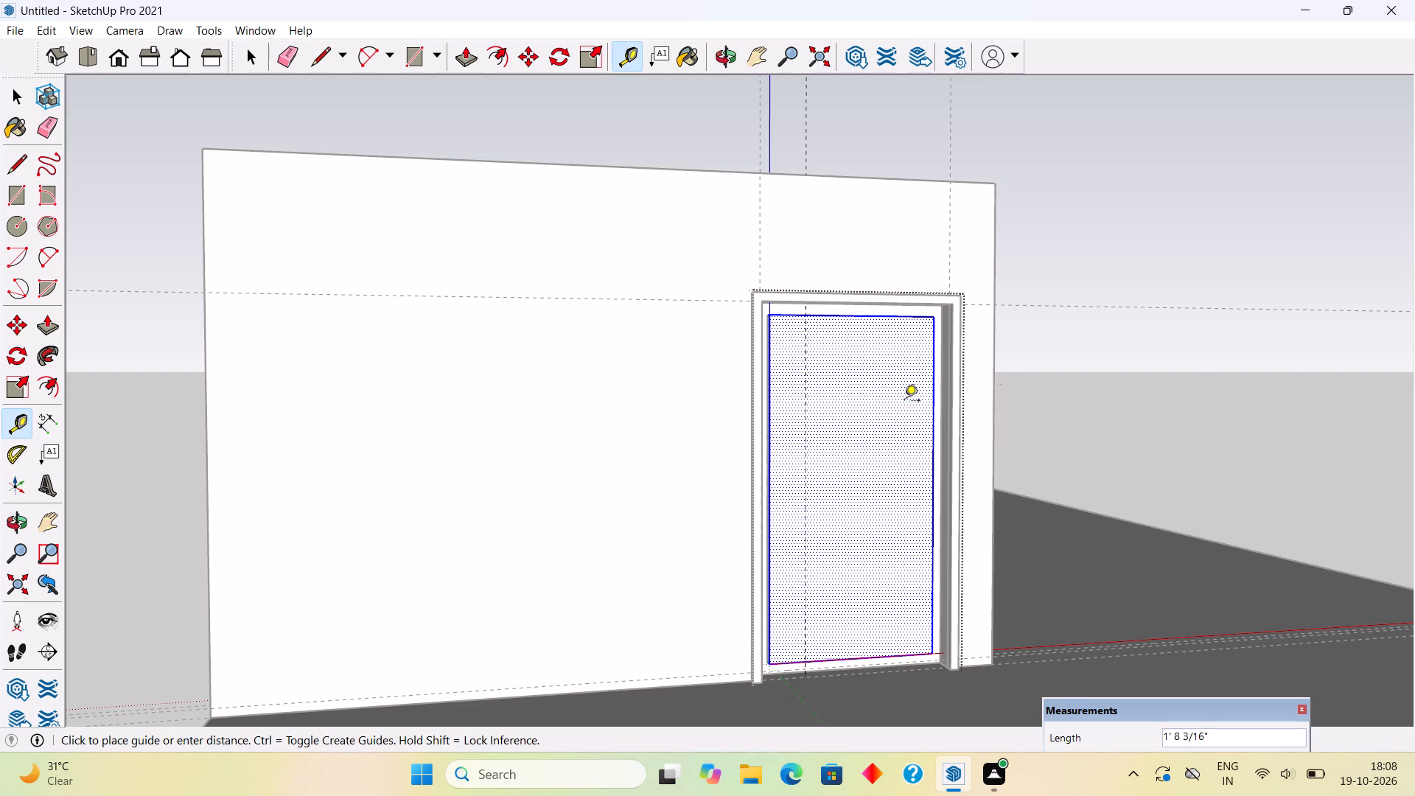
{"action": "type", "text": "1.3'"}
{"action": "key", "text": "Return"}
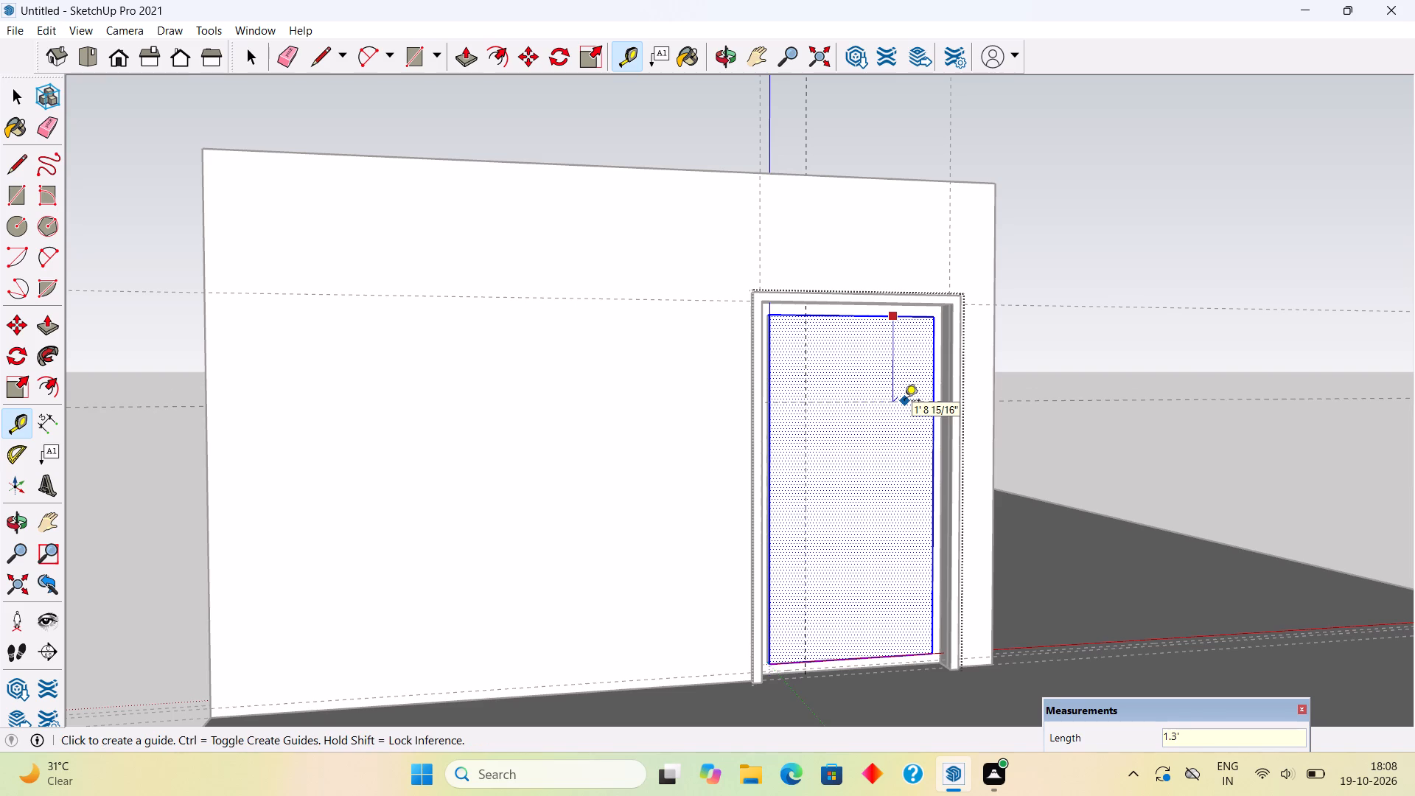
Place a horizontal guide 1.5" below the door panel's upper horizontal guide.
{"action": "left_click", "coordinate": [906, 383]}
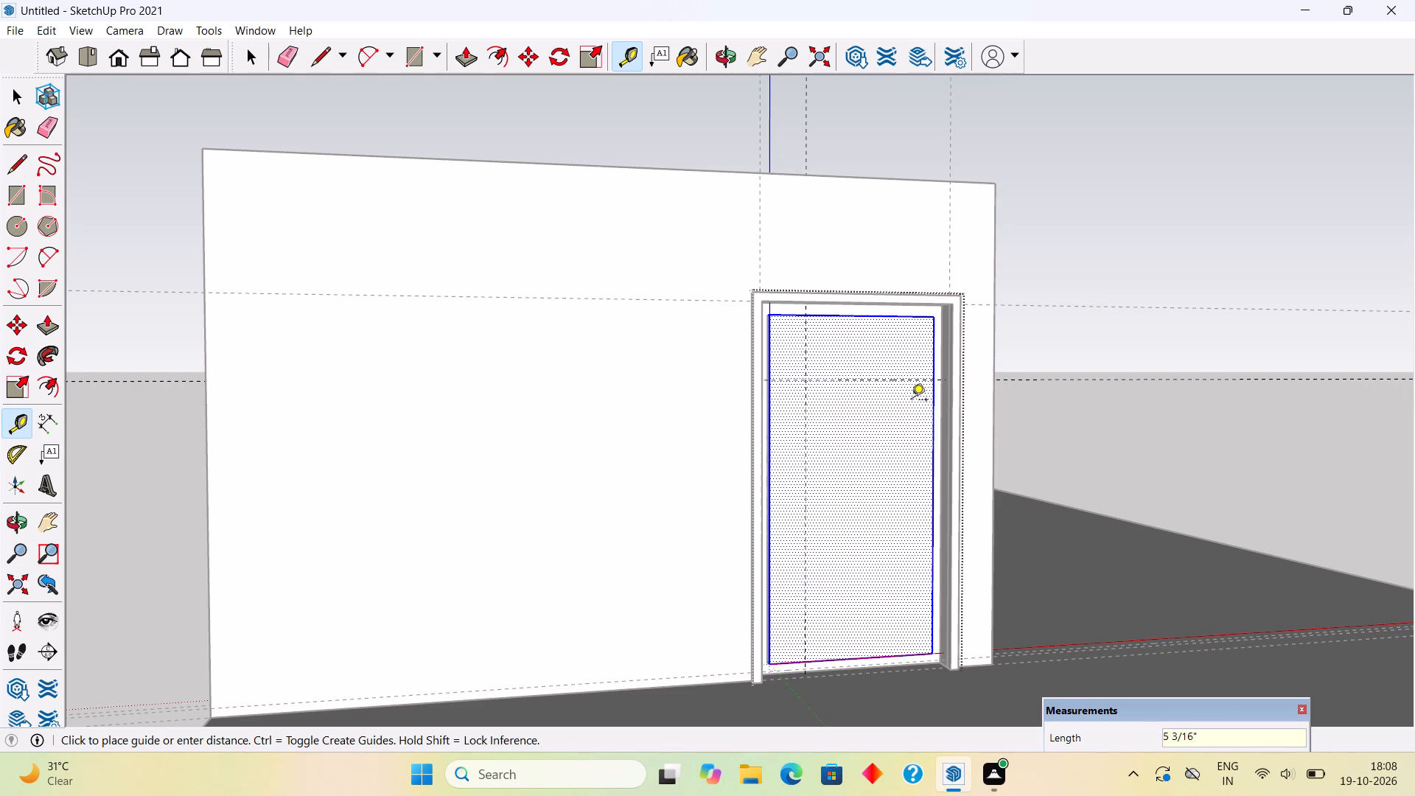
{"action": "type", "text": "1.5"}
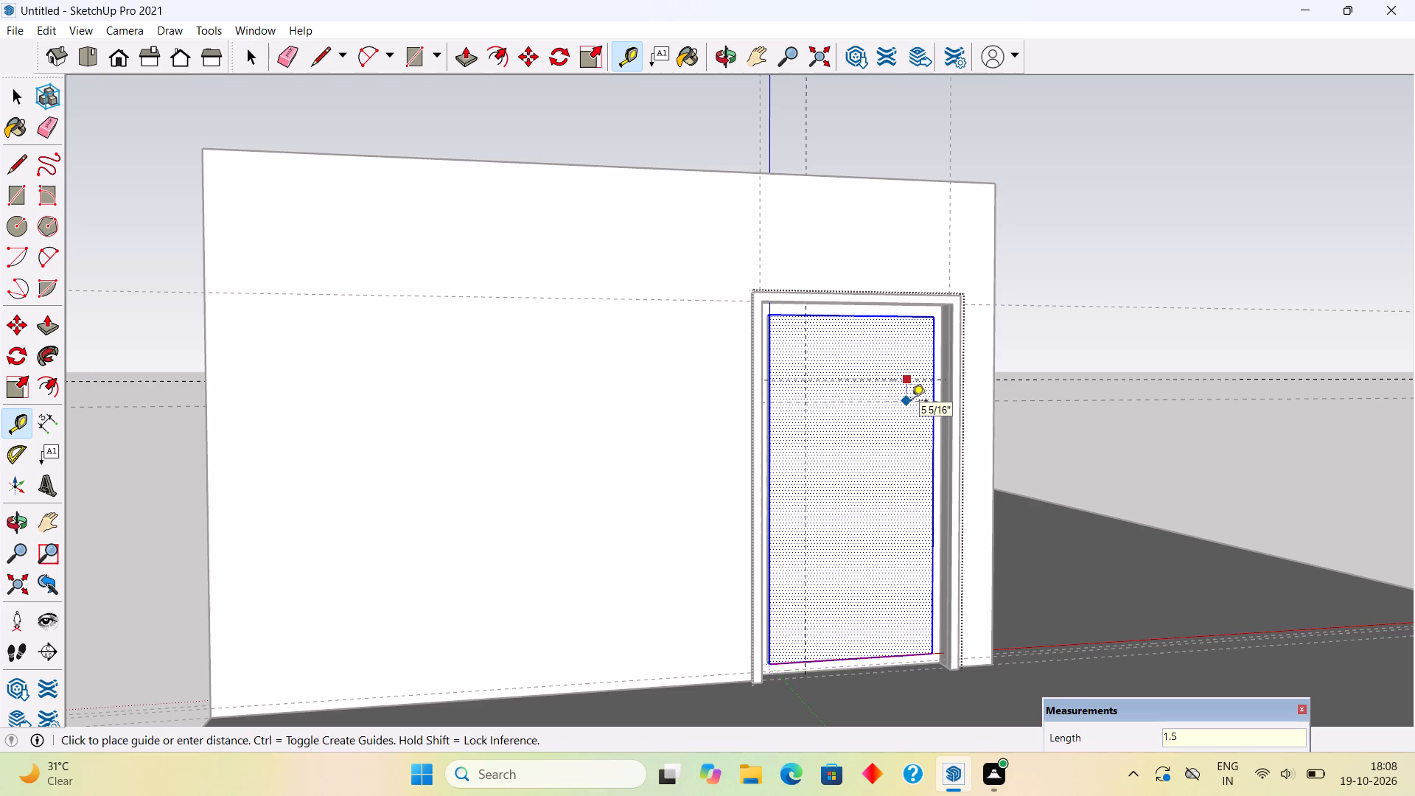
{"action": "key", "text": "shift+quotedbl"}
{"action": "key", "text": "Return"}
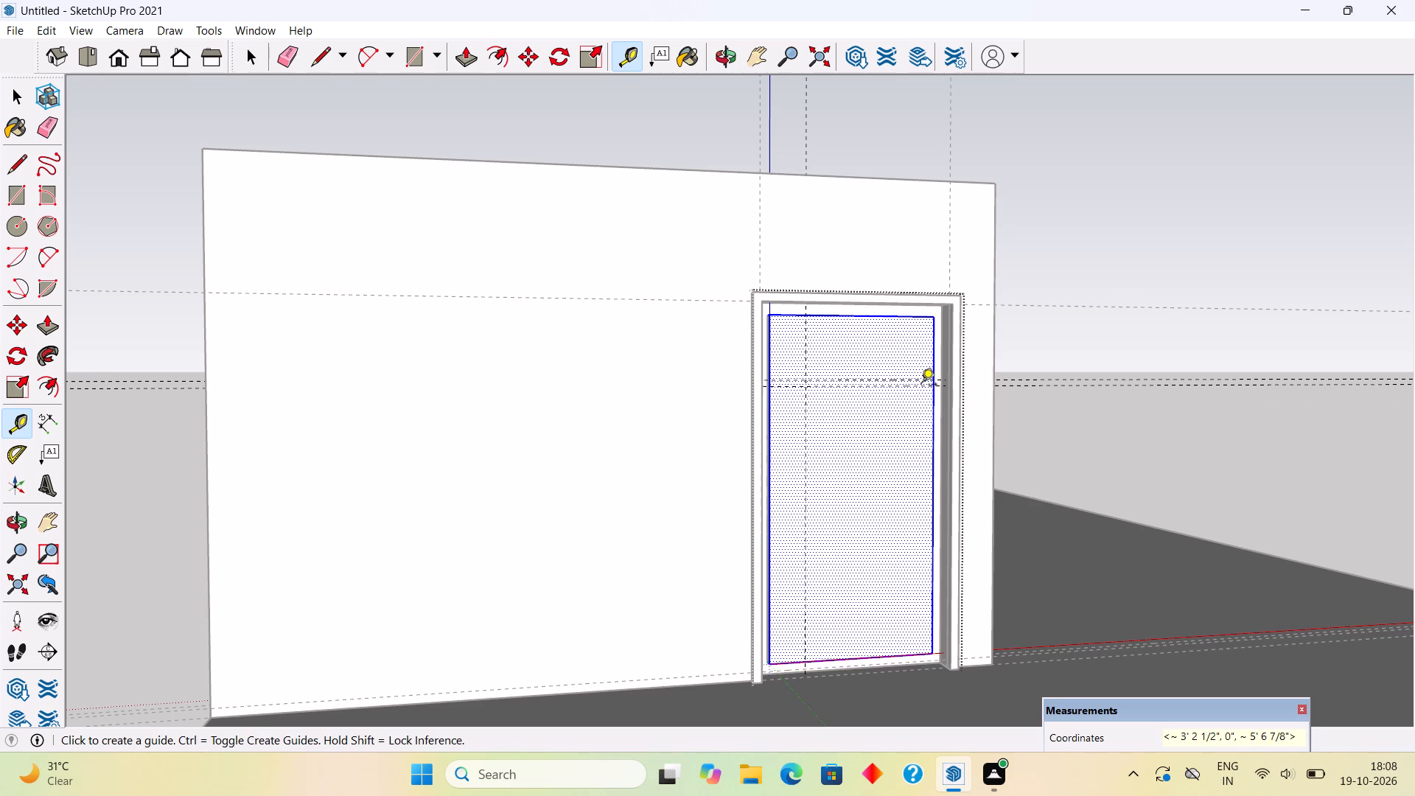
Add a second pair of horizontal guides on the door panel, 1.3' below the lowest guide and another 1.5" below that.
{"action": "left_click", "coordinate": [921, 385]}
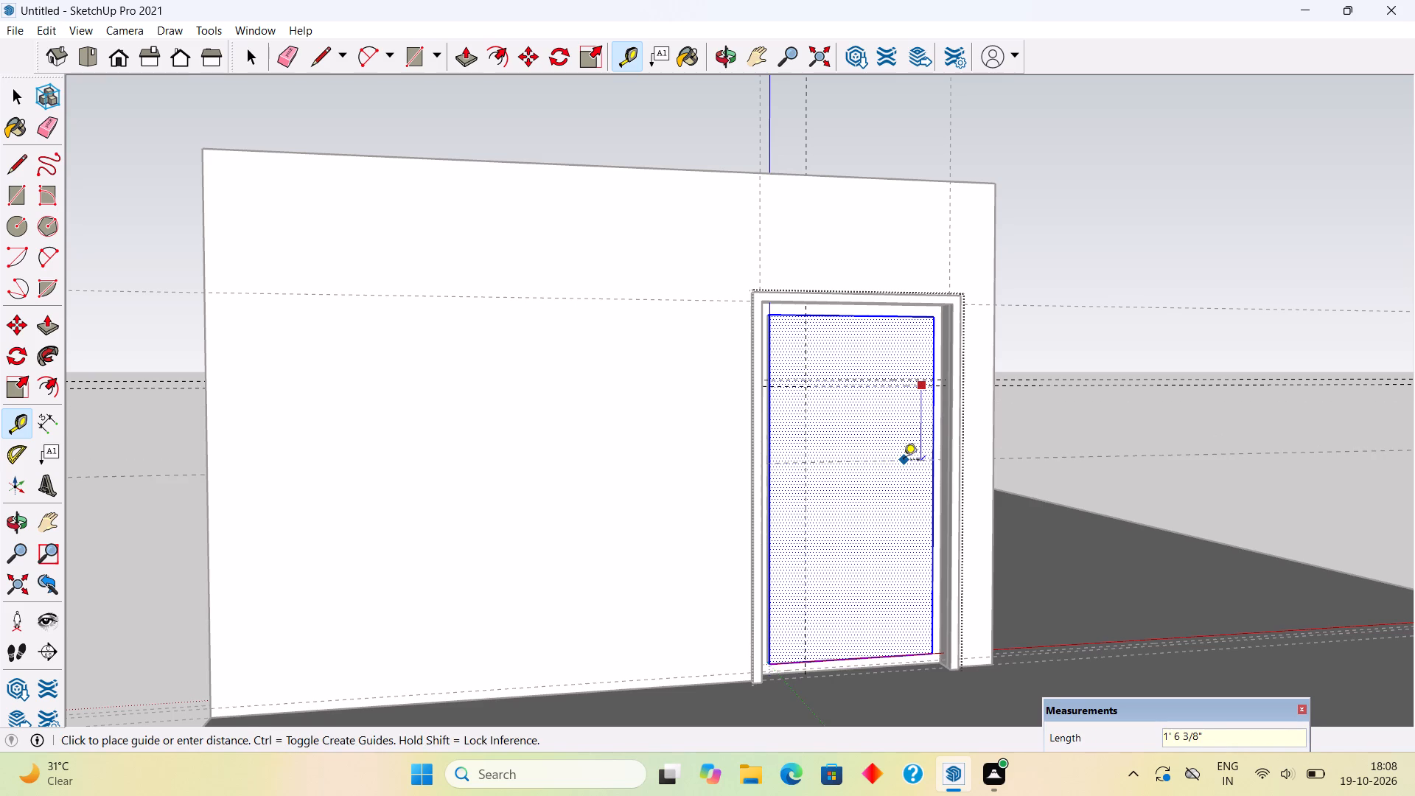
{"action": "type", "text": "1.3'"}
{"action": "key", "text": "Return"}
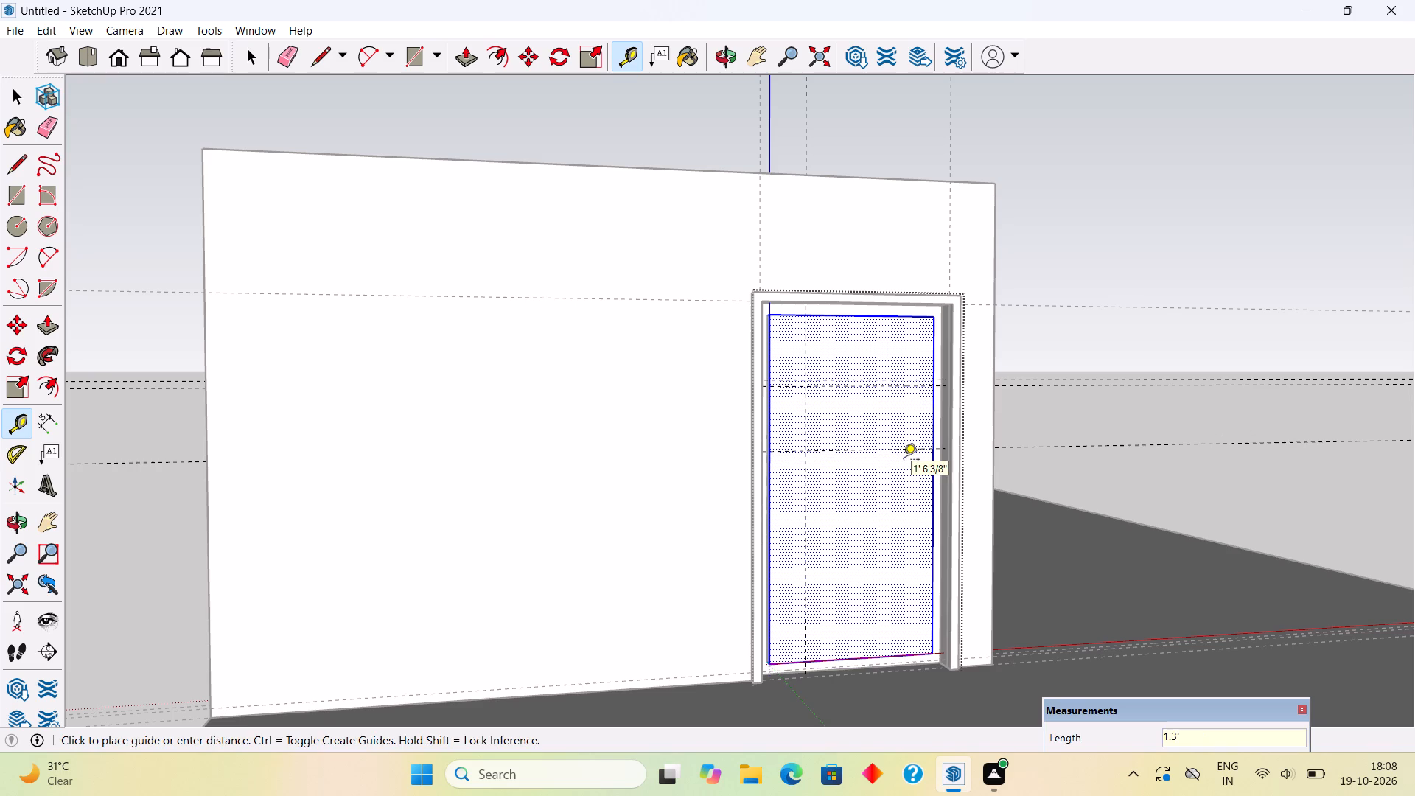
{"action": "left_click", "coordinate": [904, 454]}
{"action": "type", "text": "1.5\""}
{"action": "key", "text": "Return"}
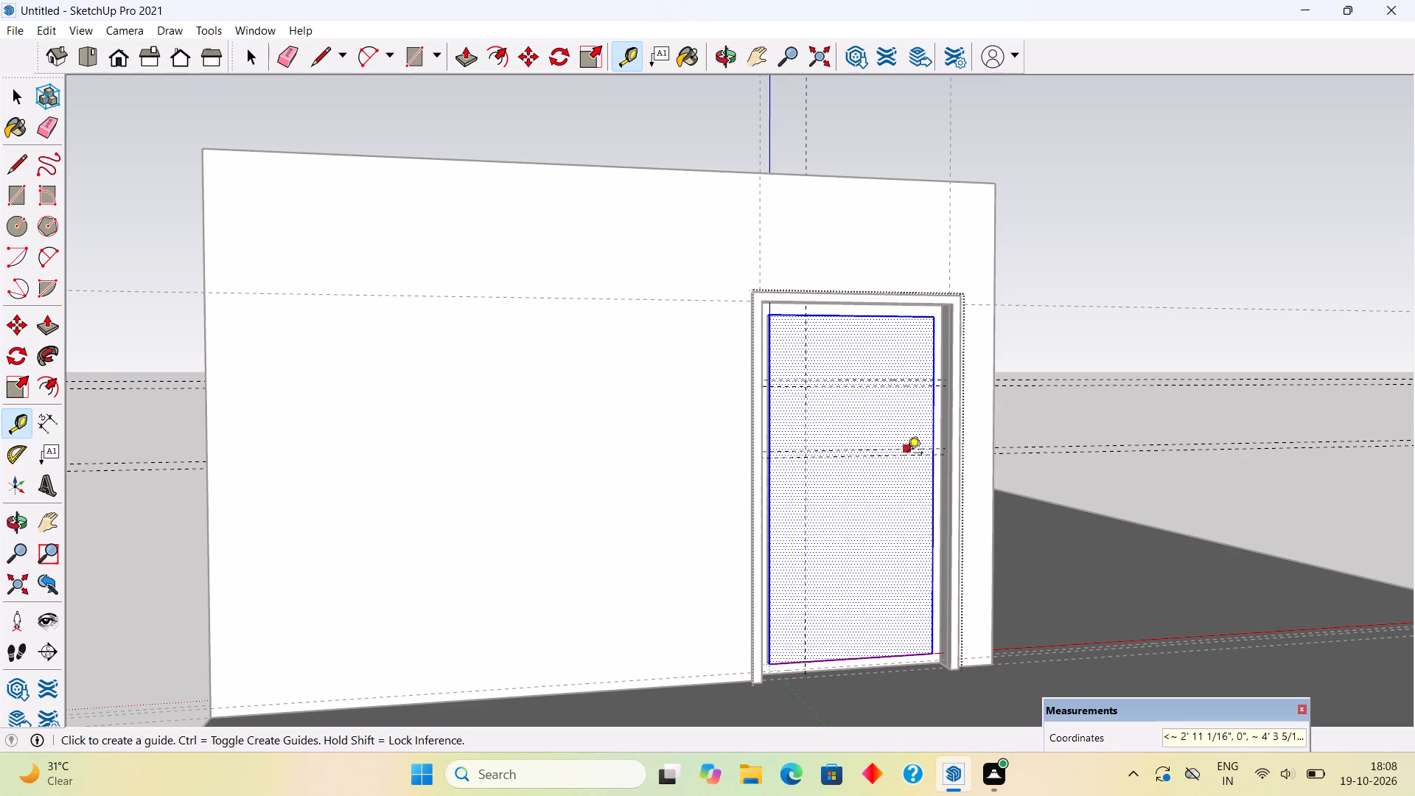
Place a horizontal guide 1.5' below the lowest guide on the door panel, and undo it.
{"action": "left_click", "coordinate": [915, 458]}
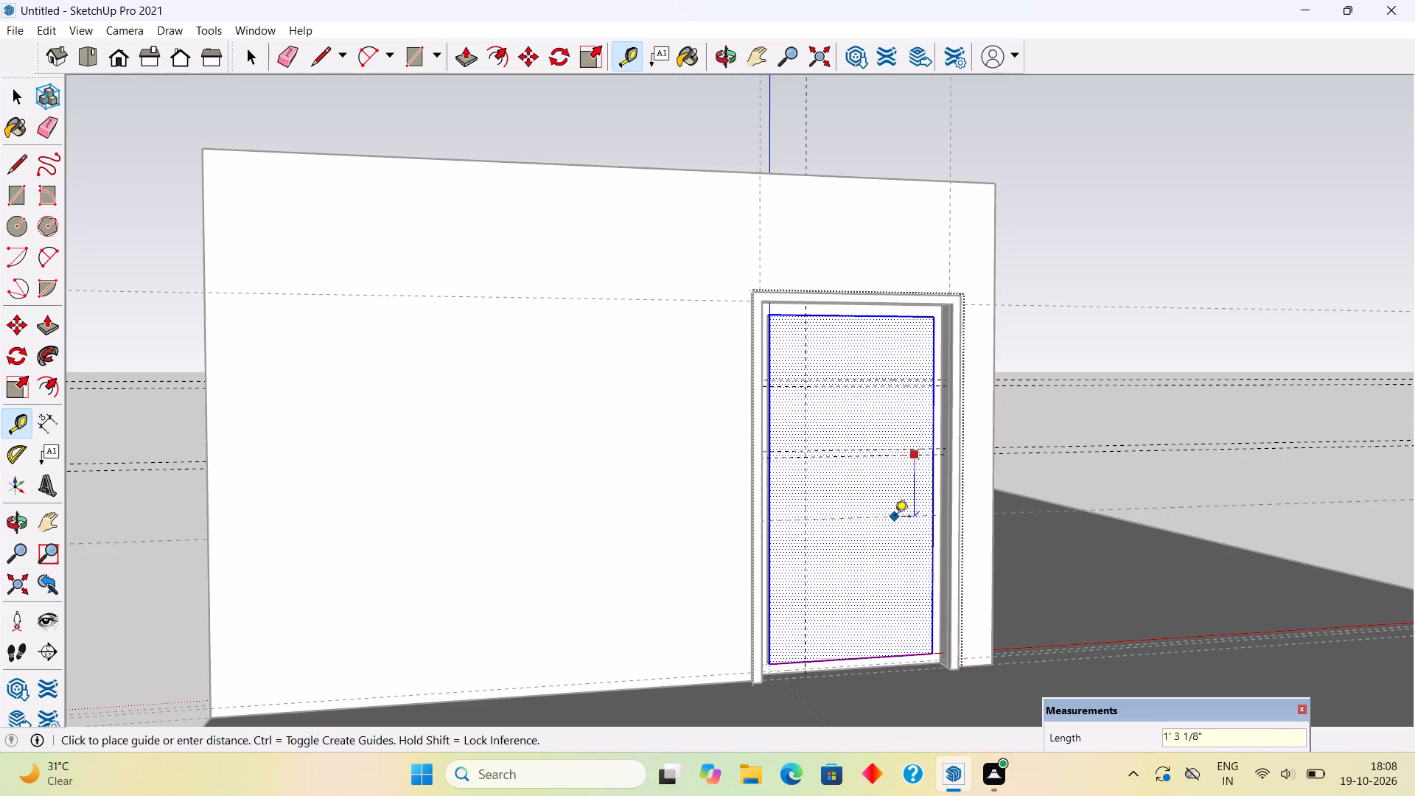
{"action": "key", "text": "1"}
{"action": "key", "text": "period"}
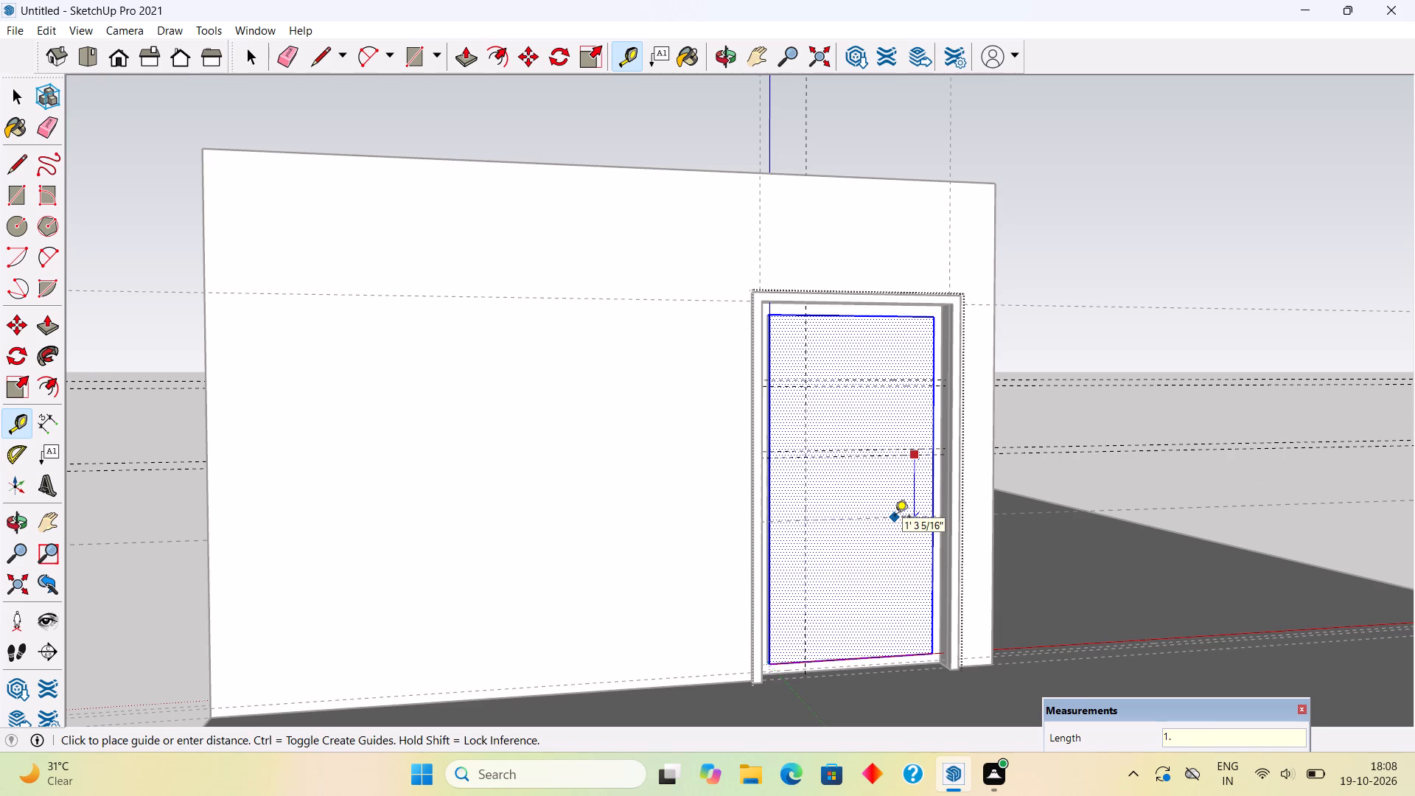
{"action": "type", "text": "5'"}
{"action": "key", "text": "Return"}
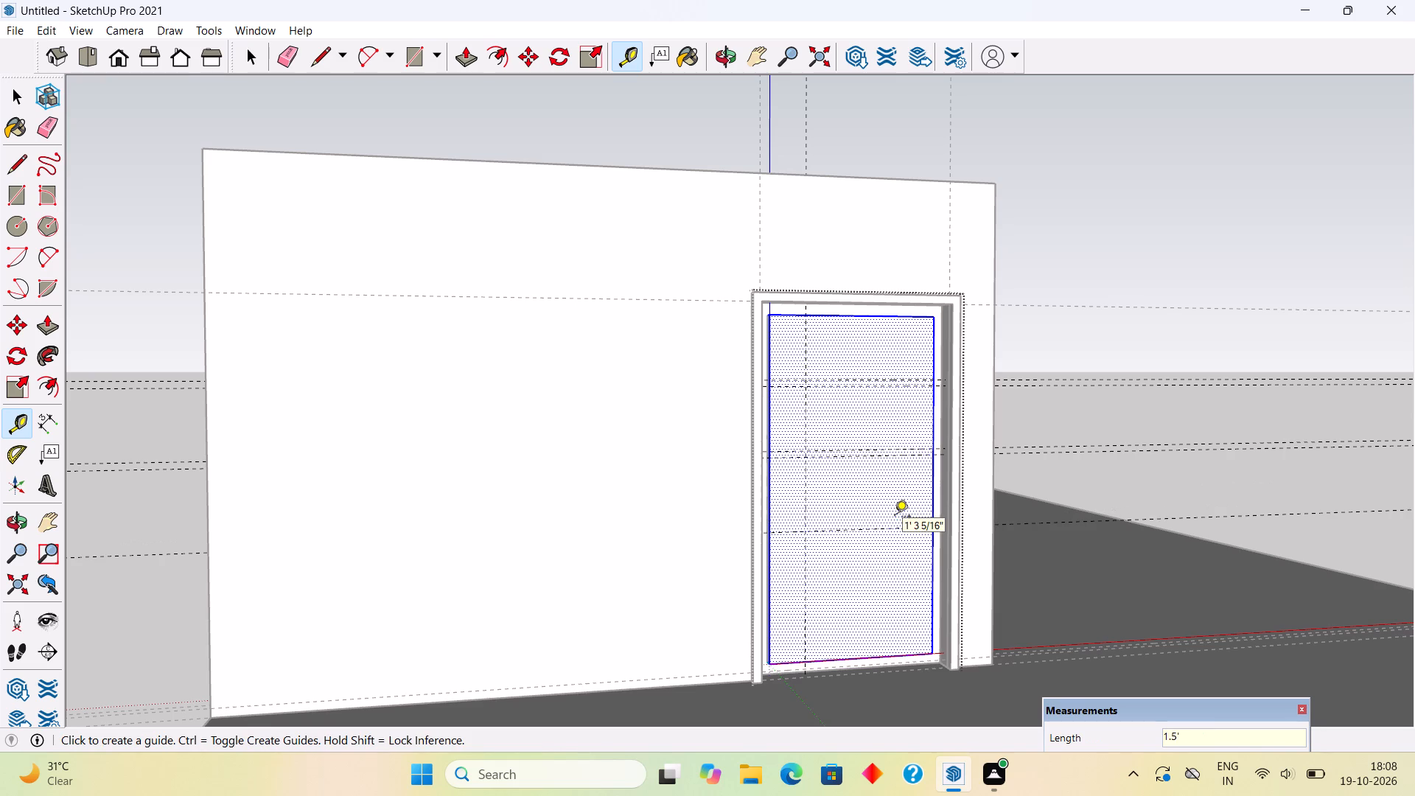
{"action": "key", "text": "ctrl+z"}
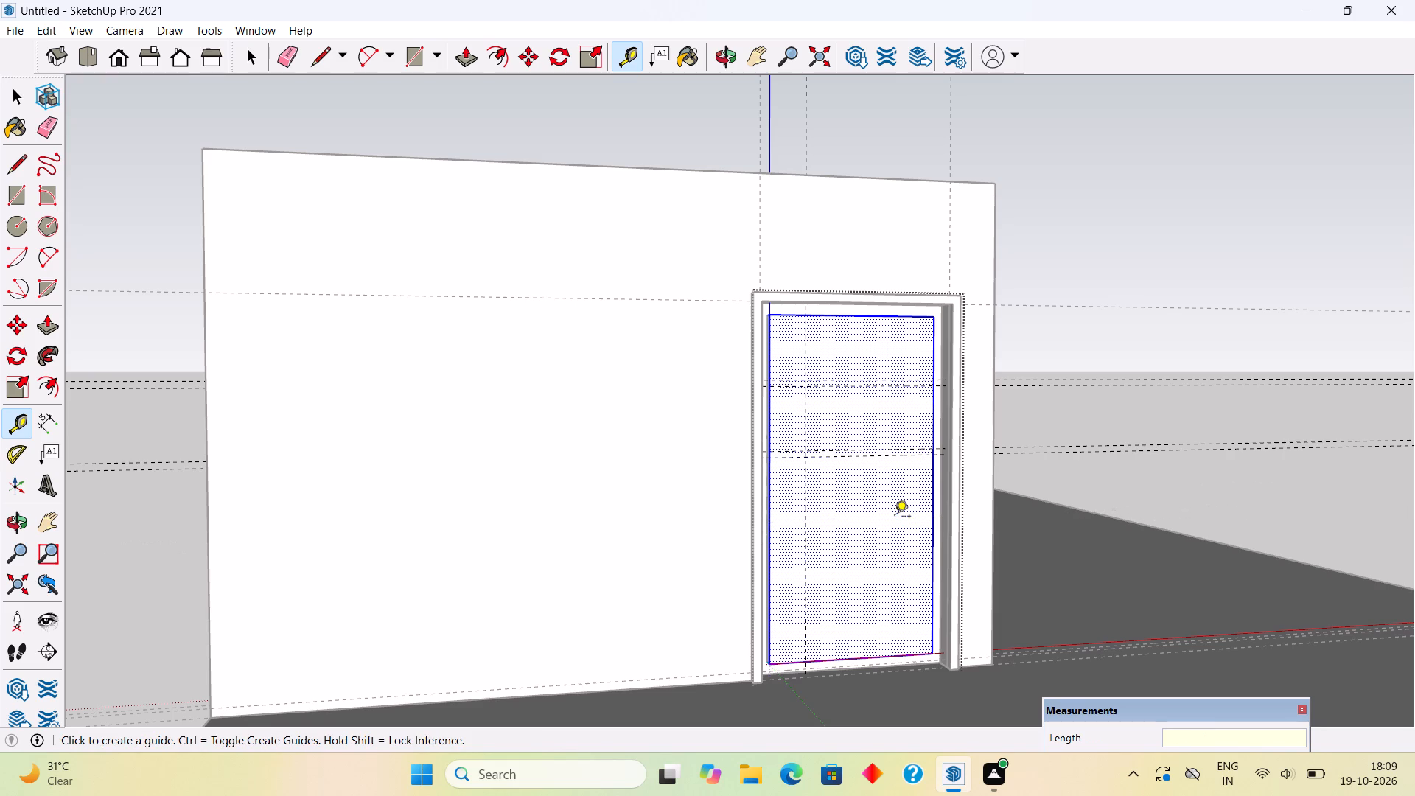
Add a third pair of horizontal guides on the door panel, 1.3' below the lowest guide and another 1.5" below that.
{"action": "left_click", "coordinate": [916, 458]}
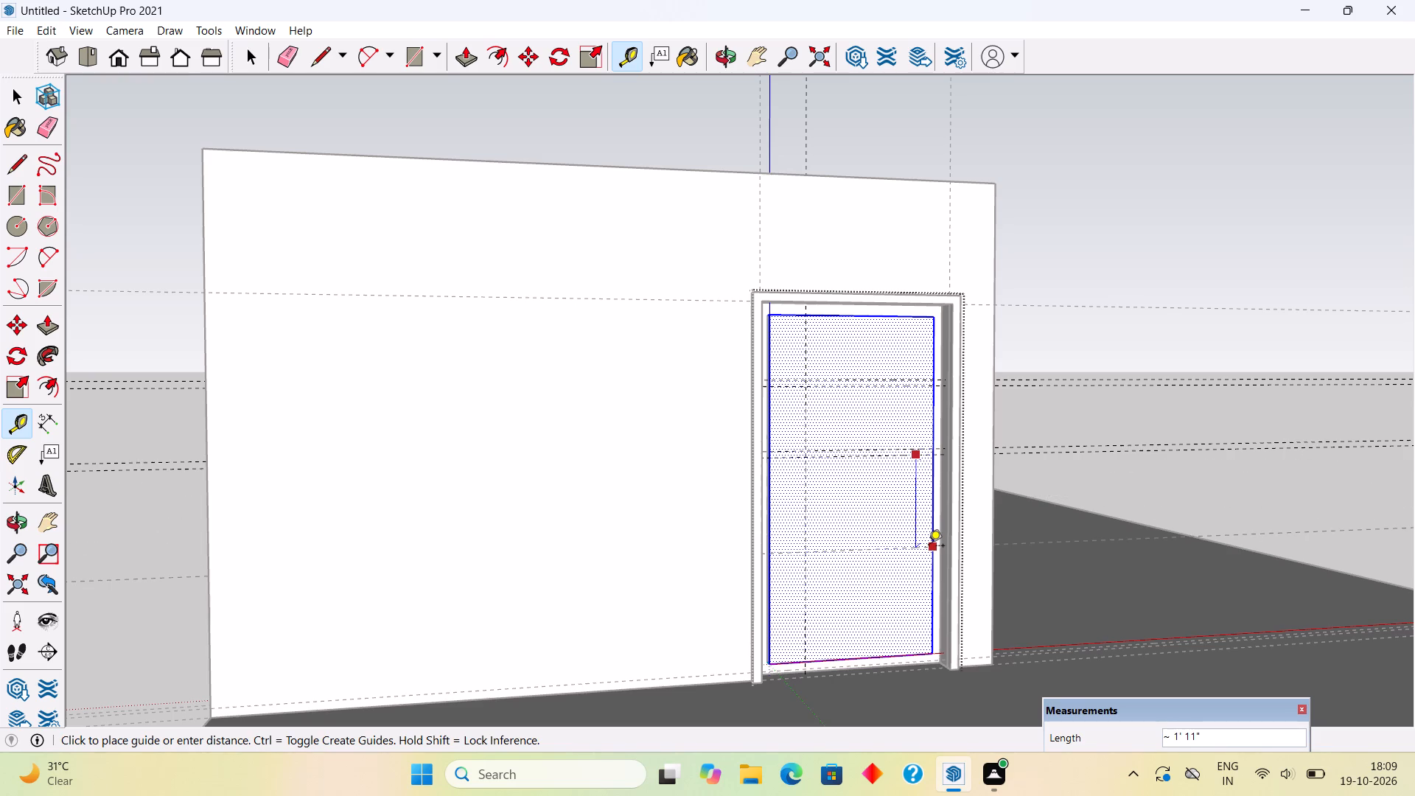
{"action": "type", "text": "1.3'"}
{"action": "key", "text": "Return"}
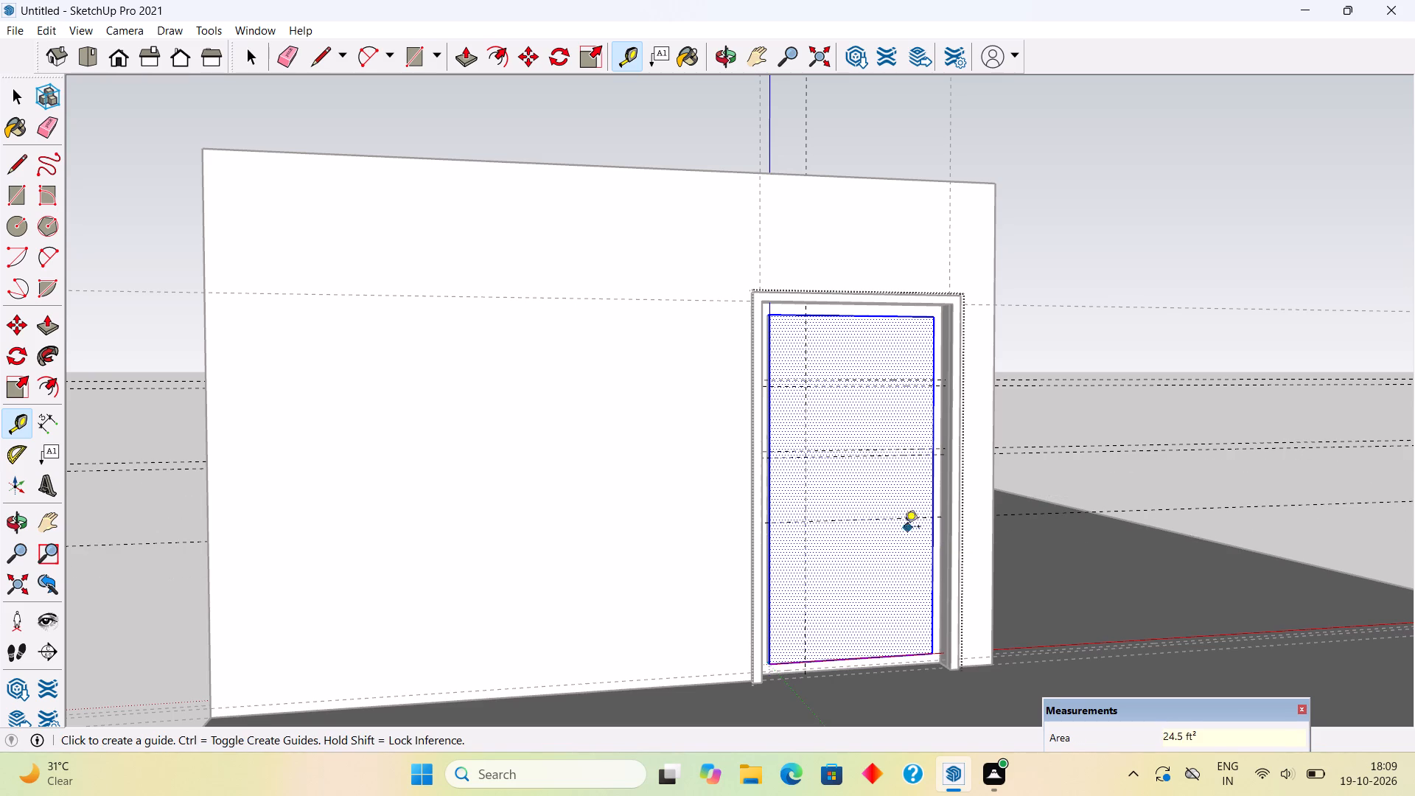
{"action": "left_click", "coordinate": [891, 523]}
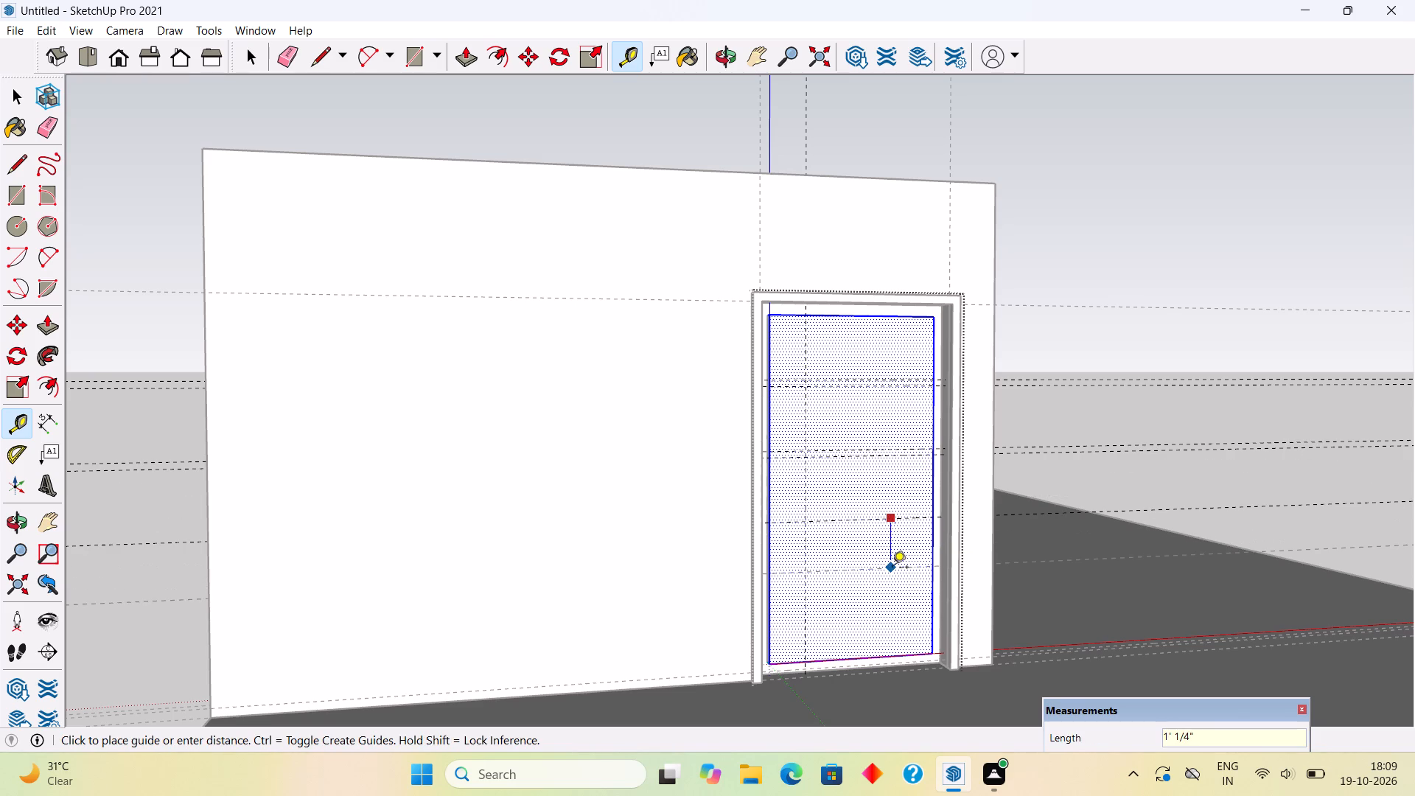
{"action": "type", "text": "1."}
{"action": "key", "text": "BackSpace"}
{"action": "key", "text": "BackSpace"}
{"action": "type", "text": "1.5\""}
{"action": "key", "text": "Return"}
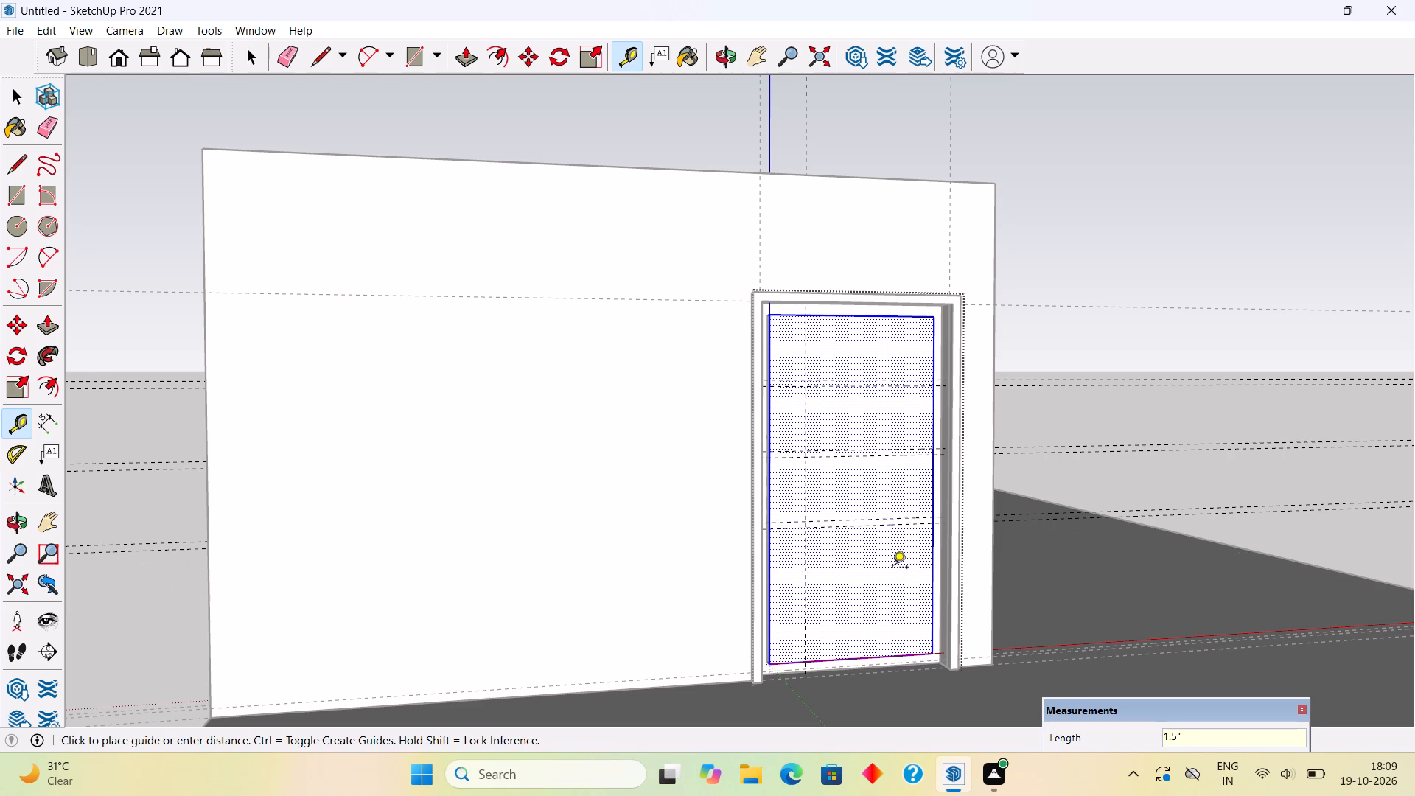
Add a fourth pair of horizontal guides on the door panel, 1.3' below the lowest guide and another 1.5" below that.
{"action": "left_click", "coordinate": [920, 528]}
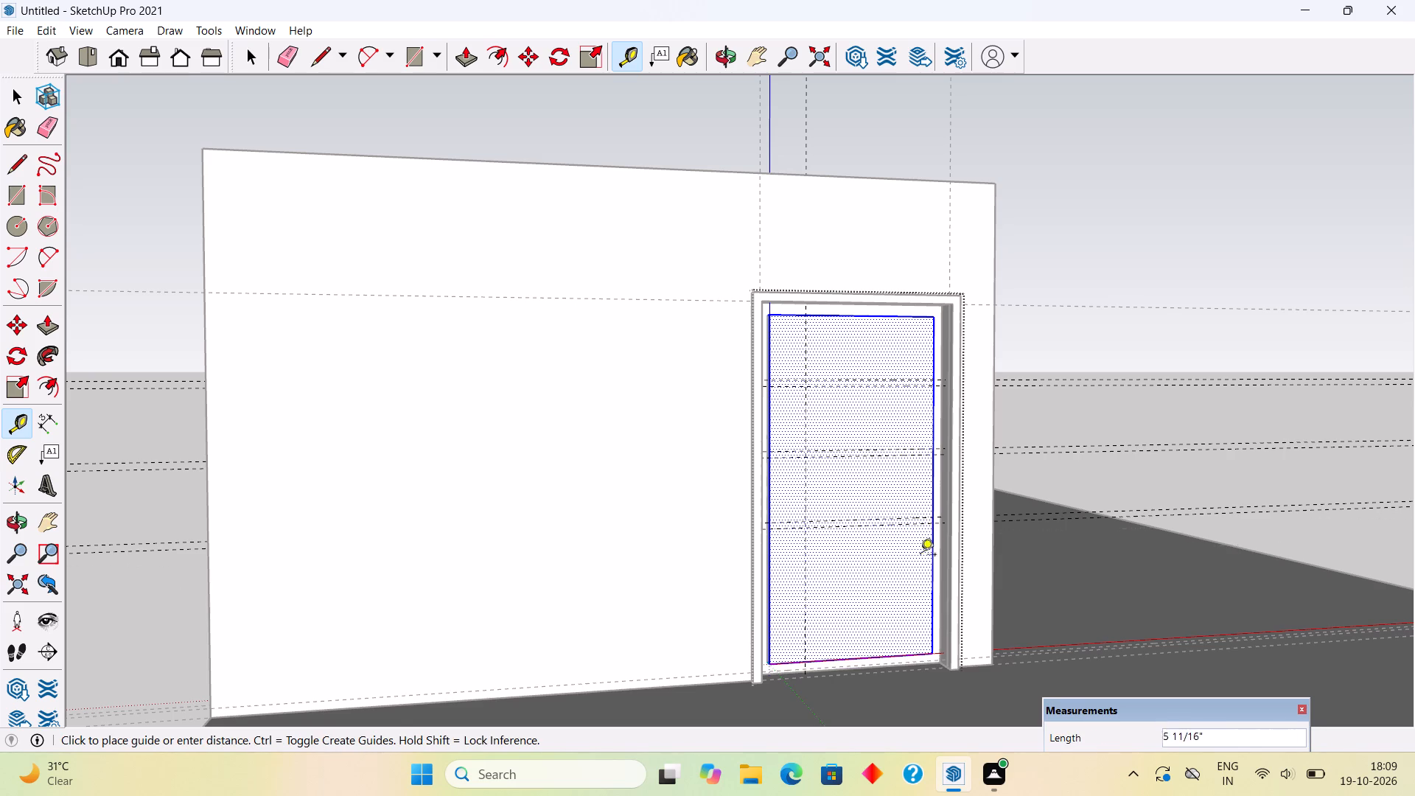
{"action": "type", "text": "1."}
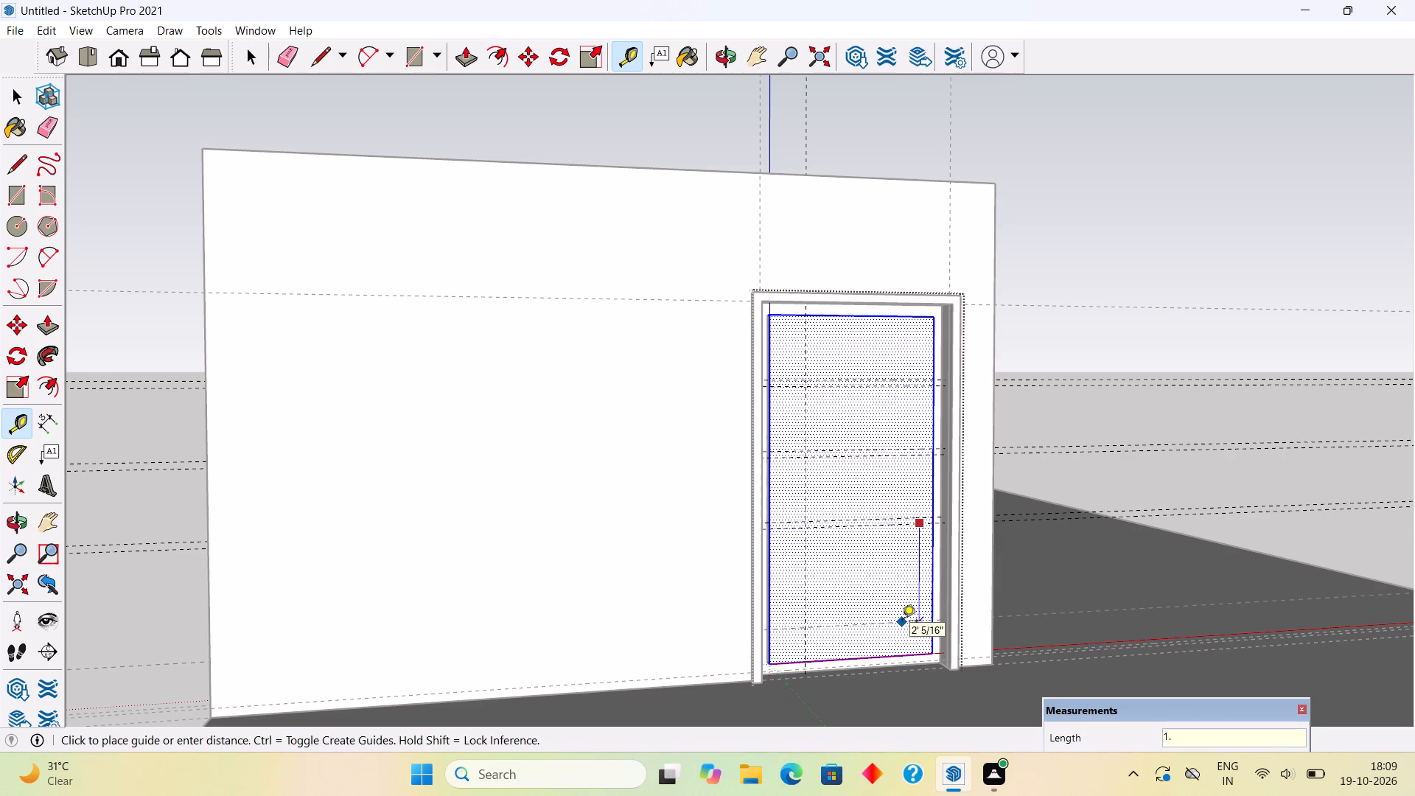
{"action": "key", "text": "3"}
{"action": "key", "text": "apostrophe"}
{"action": "key", "text": "Return"}
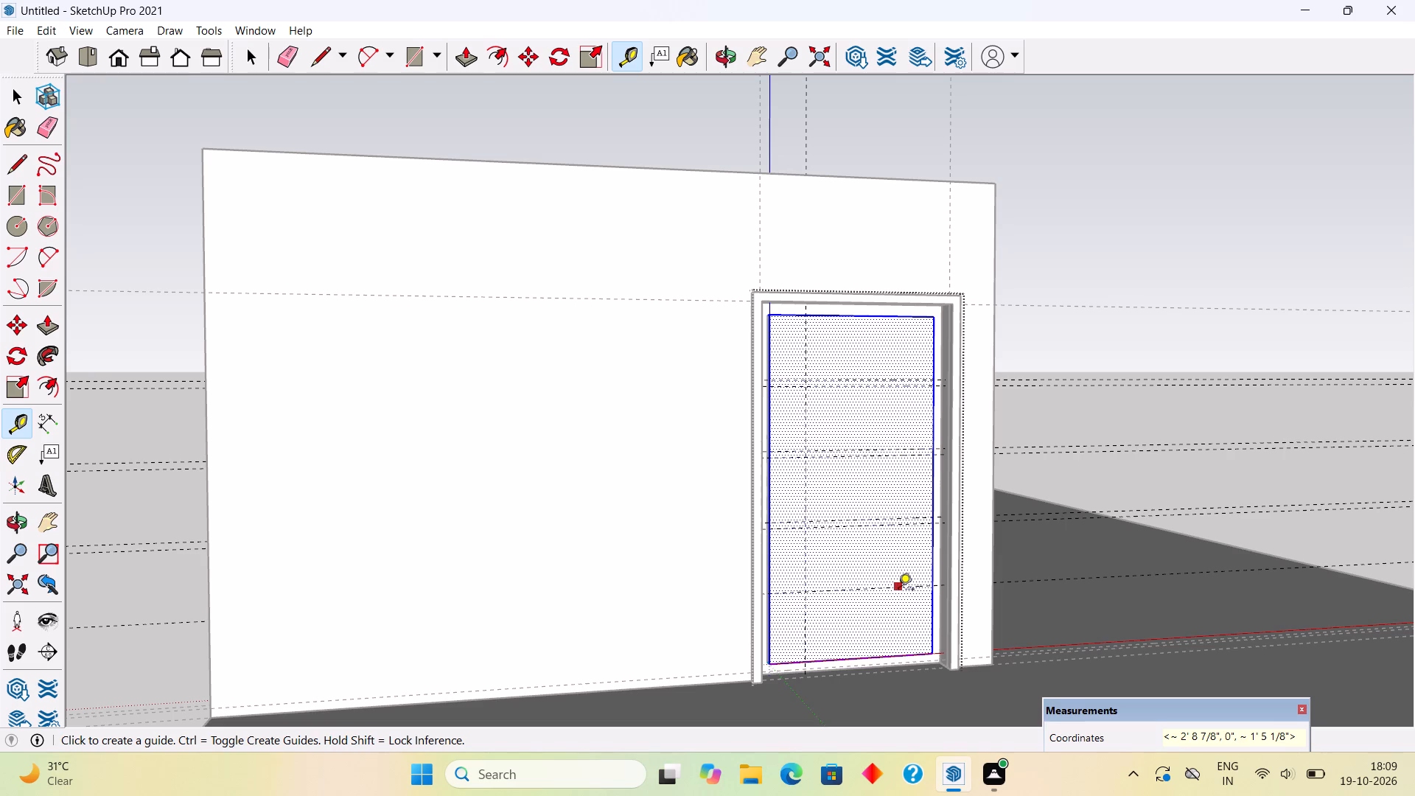
{"action": "left_click", "coordinate": [898, 590]}
{"action": "type", "text": "1.5\""}
{"action": "key", "text": "Return"}
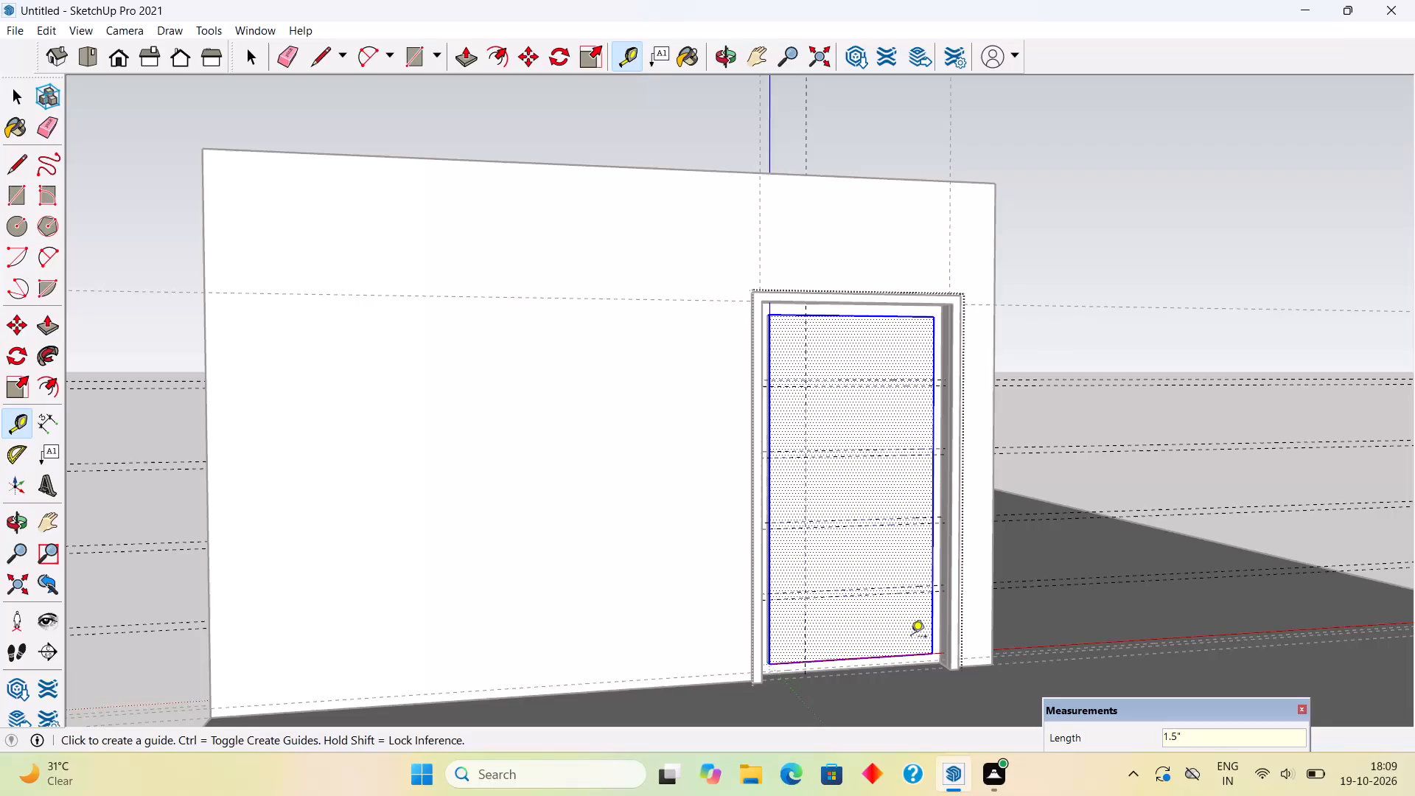
Place a vertical guide through the midpoint of the door panel's top edge, 1' 9" in from its right edge.
{"action": "scroll", "coordinate": [944, 538], "scroll_direction": "up", "scroll_amount": 4}
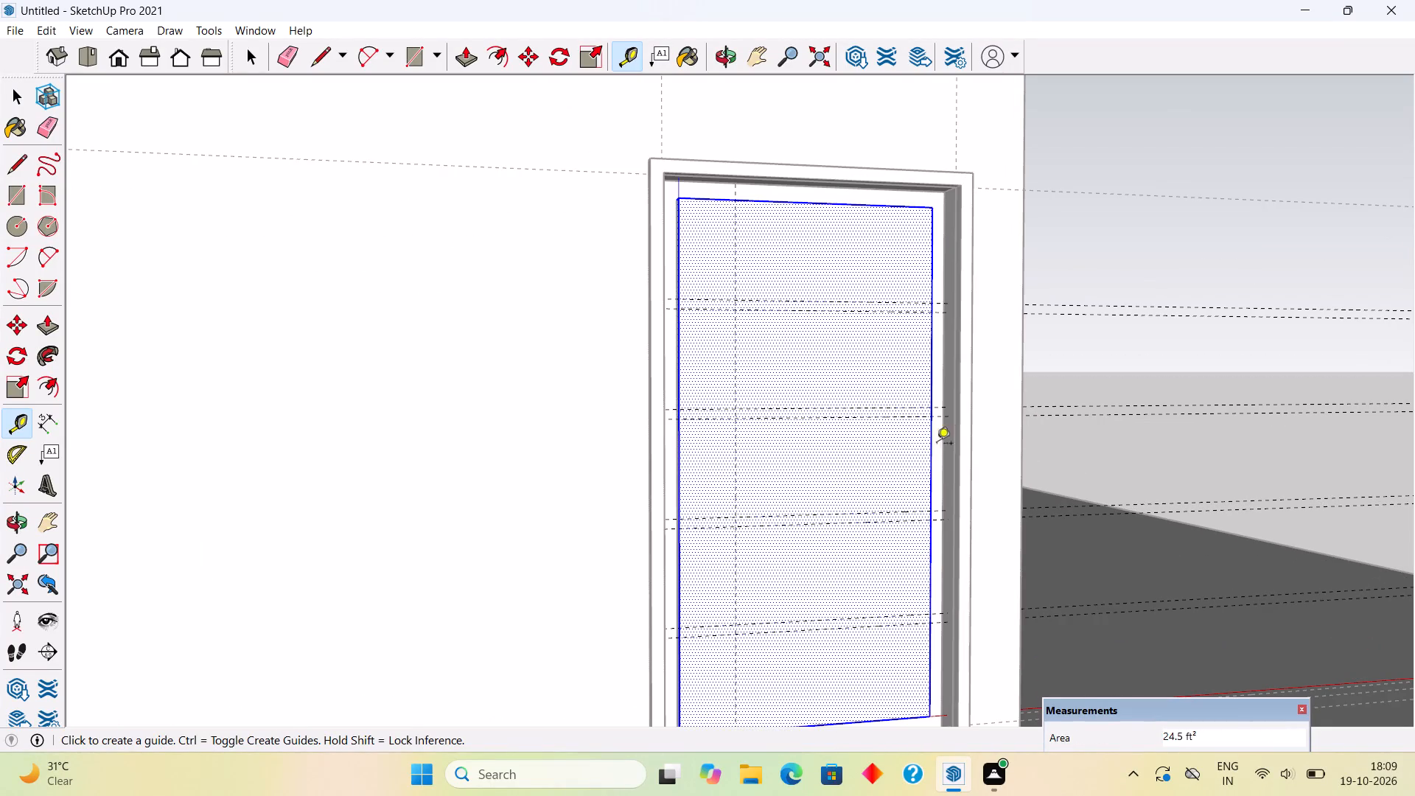
{"action": "left_click", "coordinate": [926, 484]}
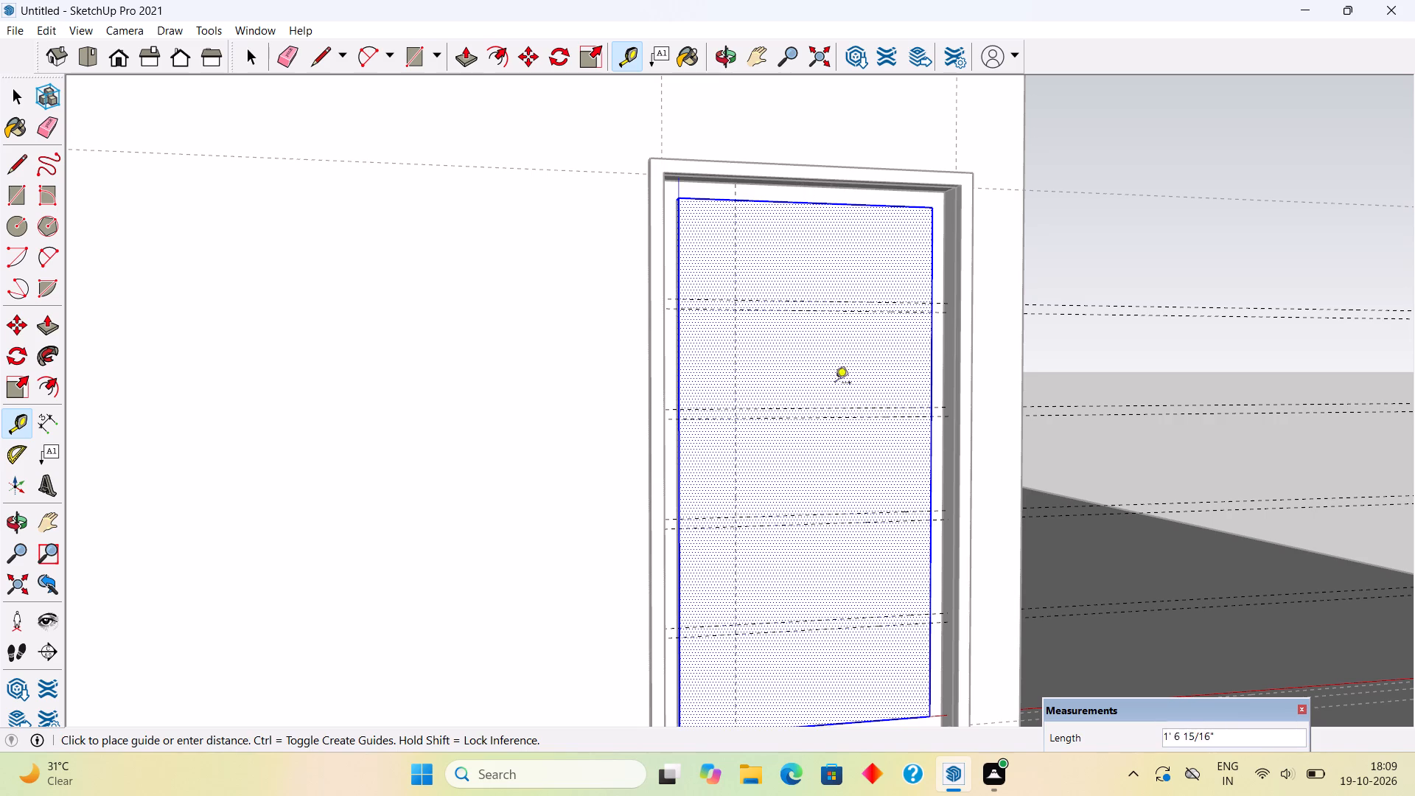
{"action": "left_click", "coordinate": [808, 208]}
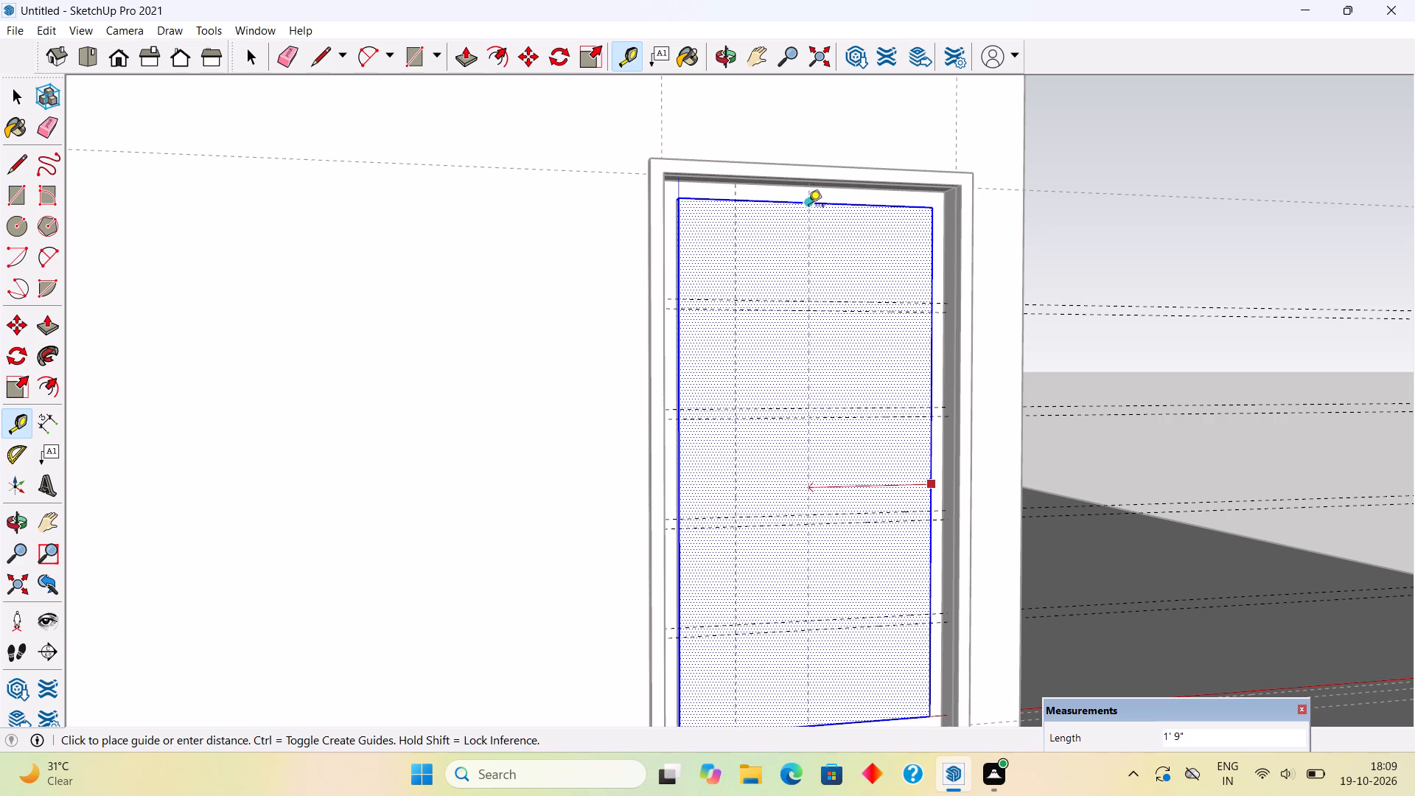
{"action": "key", "text": "space"}
Draw four 1' 9" by 1 1/2" rectangles between the paired horizontal guides, from the centre guide to the door panel's right edge.
{"action": "scroll", "coordinate": [1050, 242], "scroll_direction": "up", "scroll_amount": 1}
{"action": "scroll", "coordinate": [1030, 267], "scroll_direction": "down", "scroll_amount": 1}
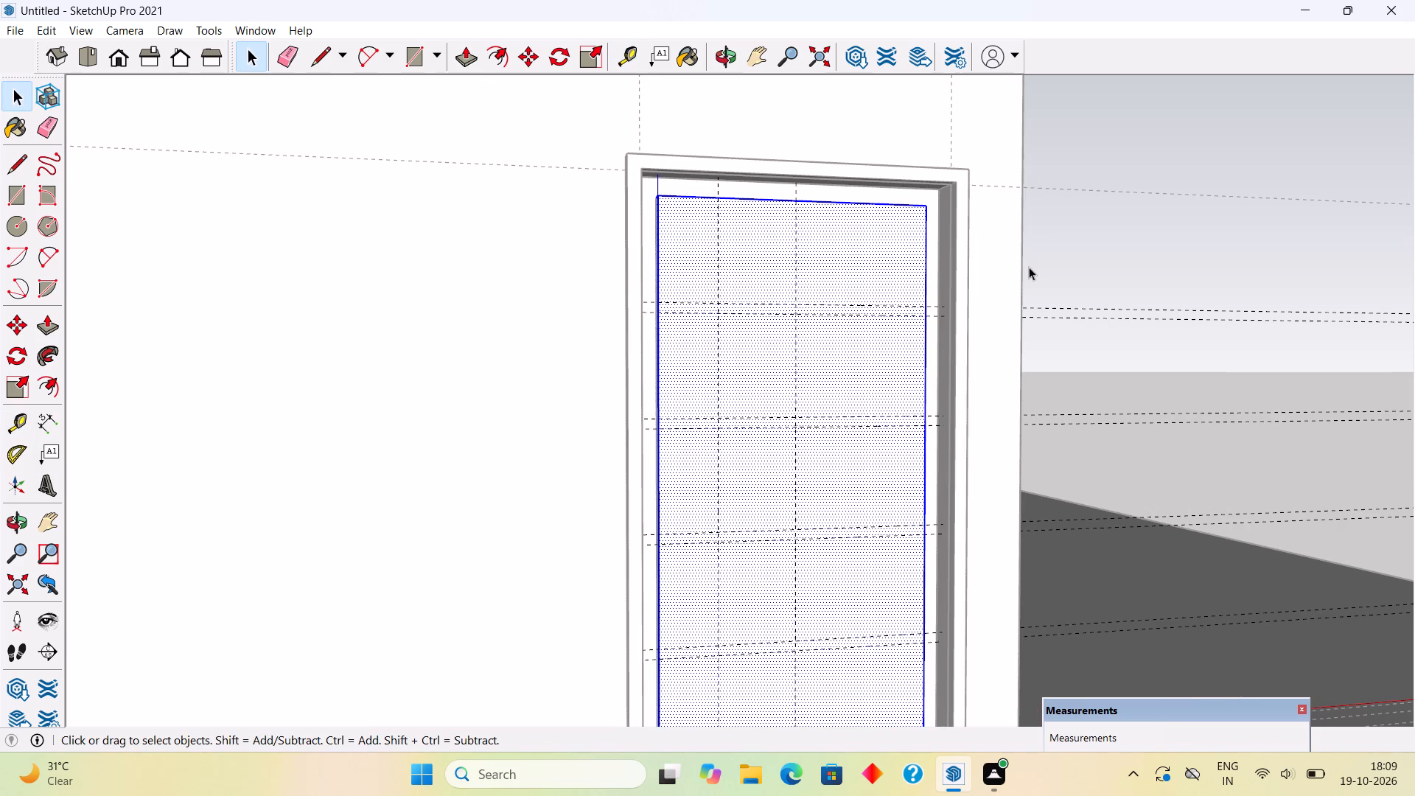
{"action": "scroll", "coordinate": [1028, 267], "scroll_direction": "down", "scroll_amount": 2}
{"action": "middle_click_drag", "start_coordinate": [1023, 268], "coordinate": [912, 295]}
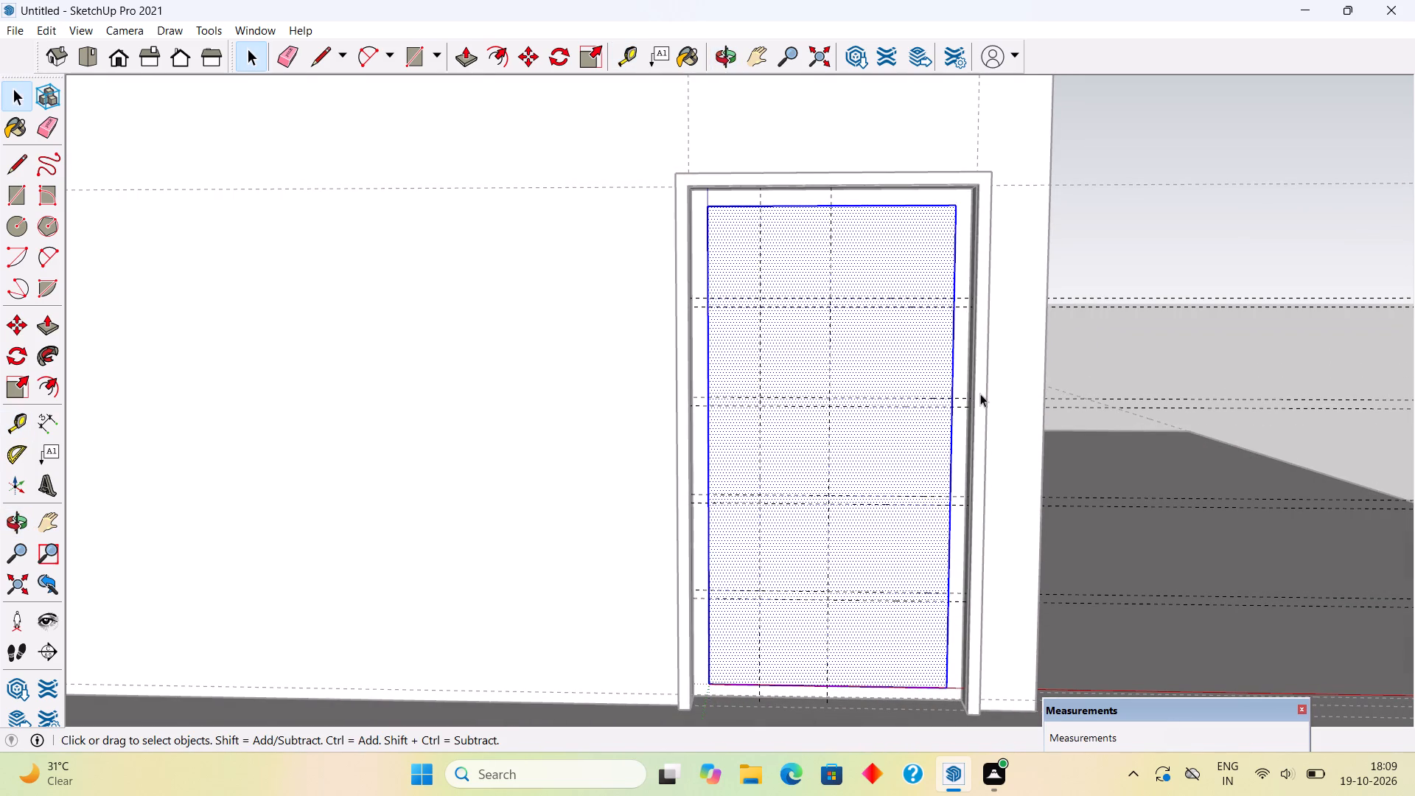
{"action": "scroll", "coordinate": [980, 394], "scroll_direction": "up", "scroll_amount": 1}
{"action": "key", "text": "r"}
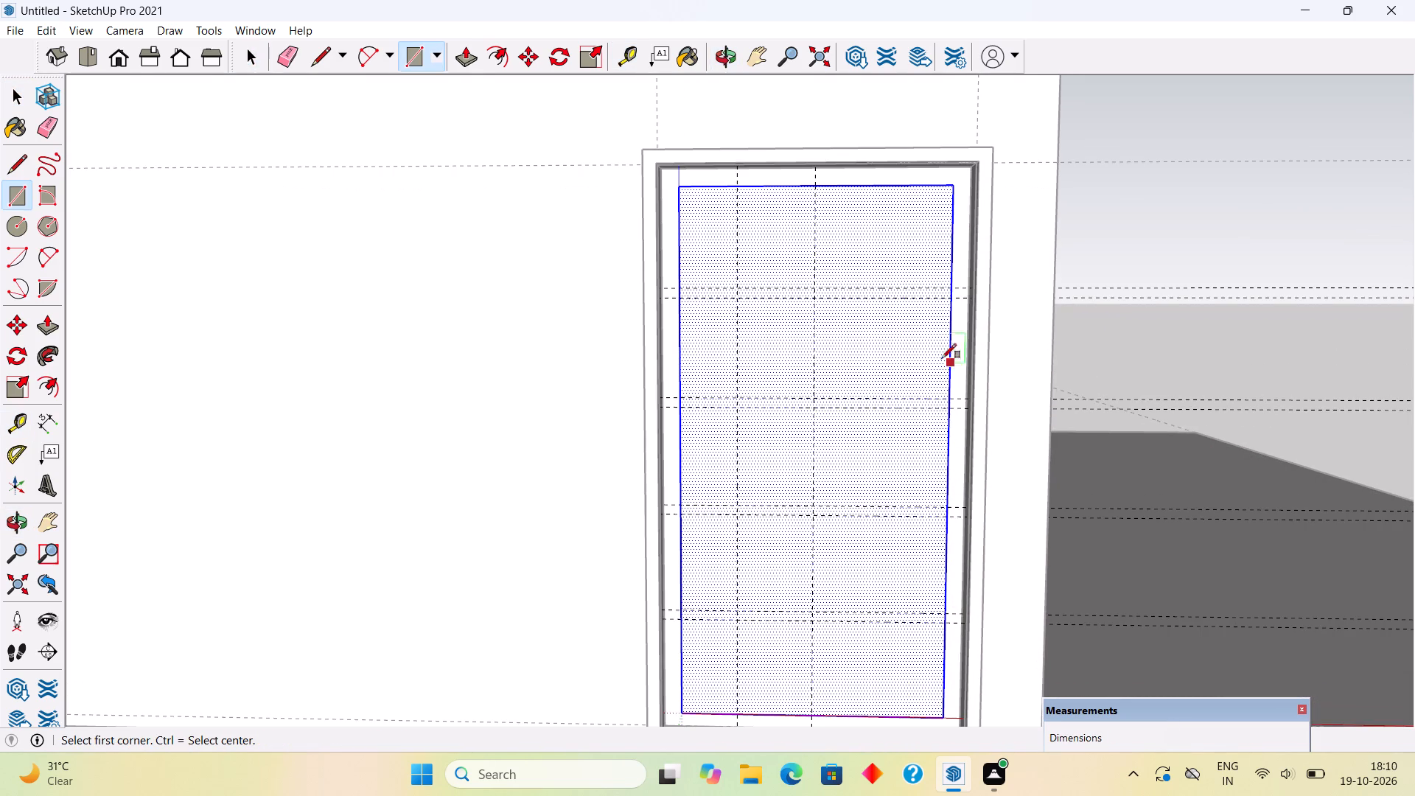
{"action": "left_click", "coordinate": [812, 290]}
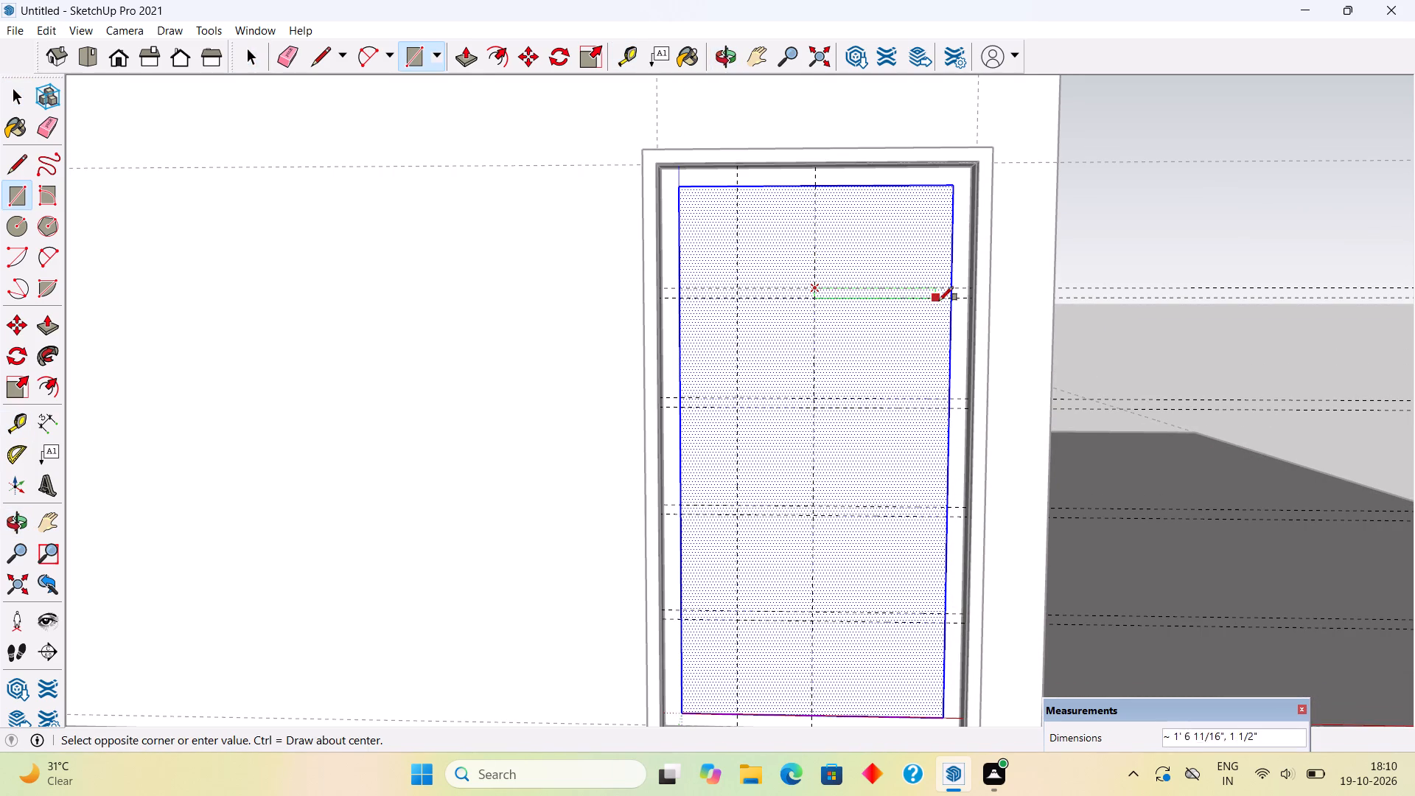
{"action": "left_click", "coordinate": [956, 296]}
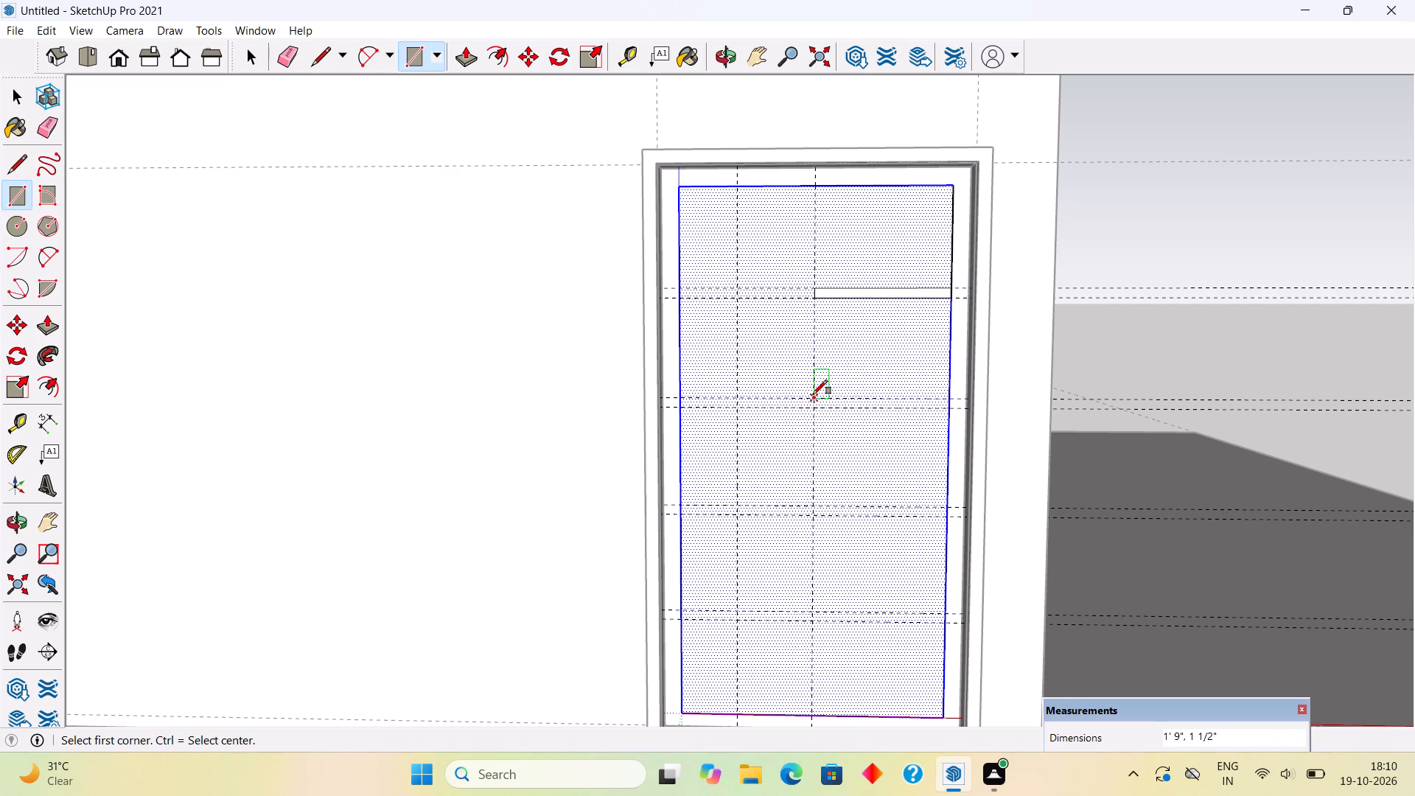
{"action": "left_click", "coordinate": [813, 394]}
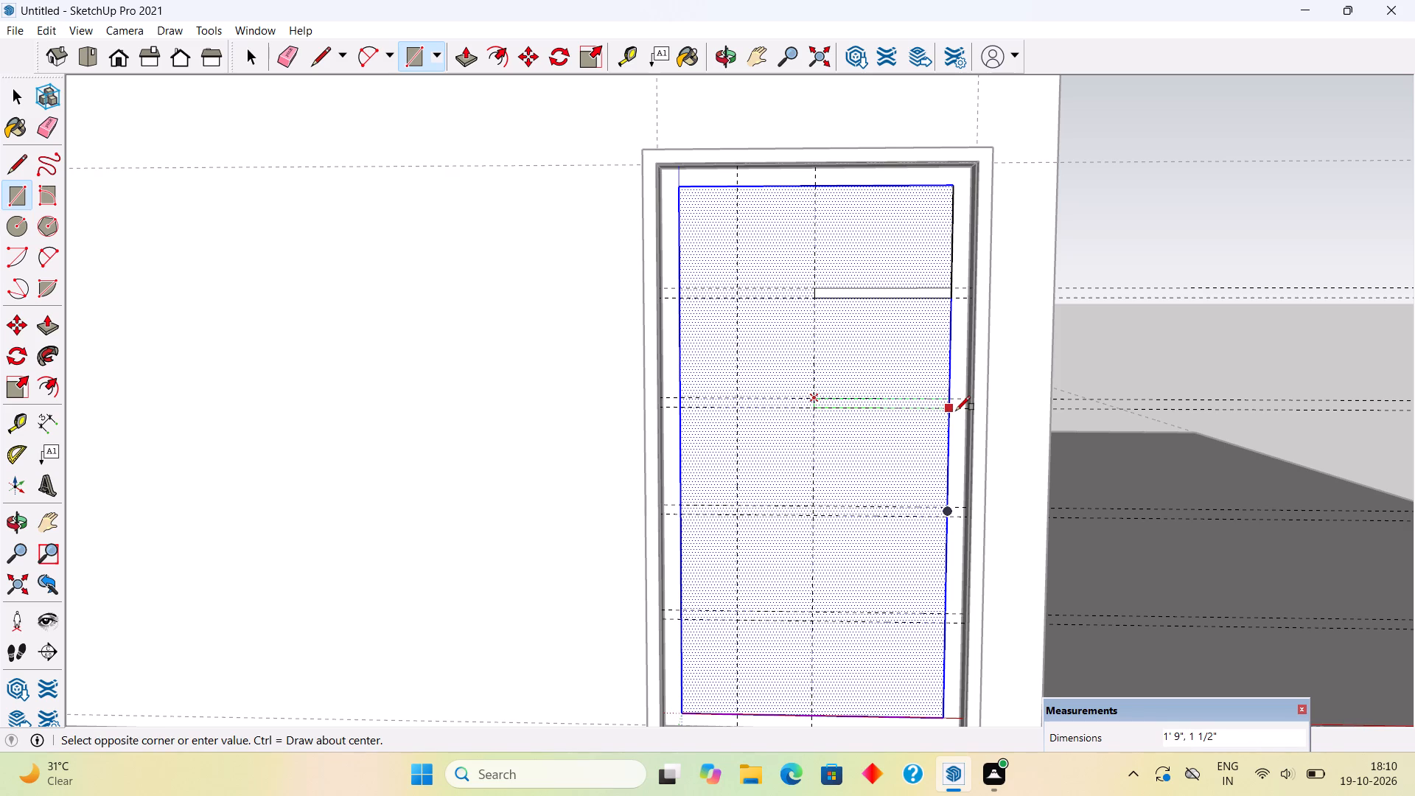
{"action": "left_click", "coordinate": [956, 411]}
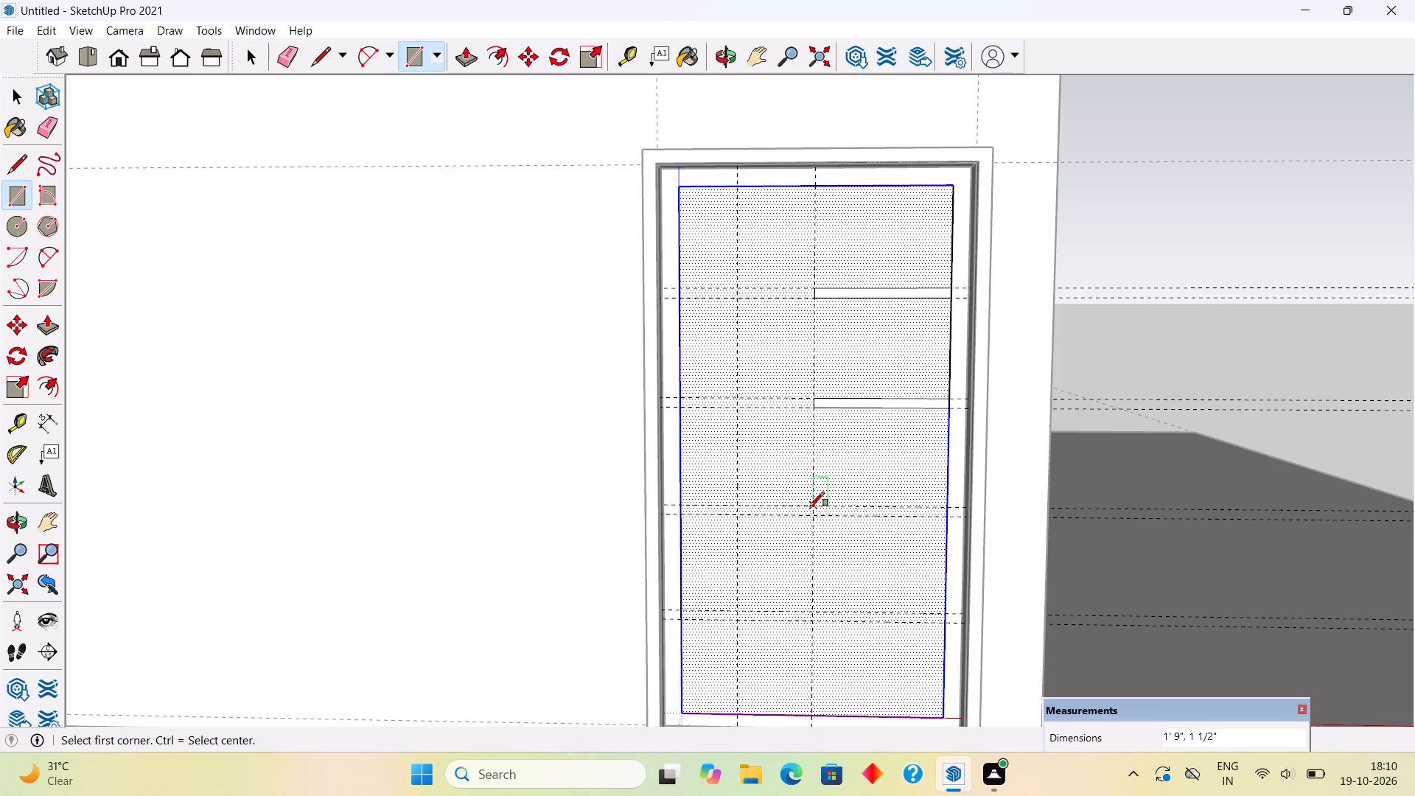
{"action": "left_click", "coordinate": [810, 506]}
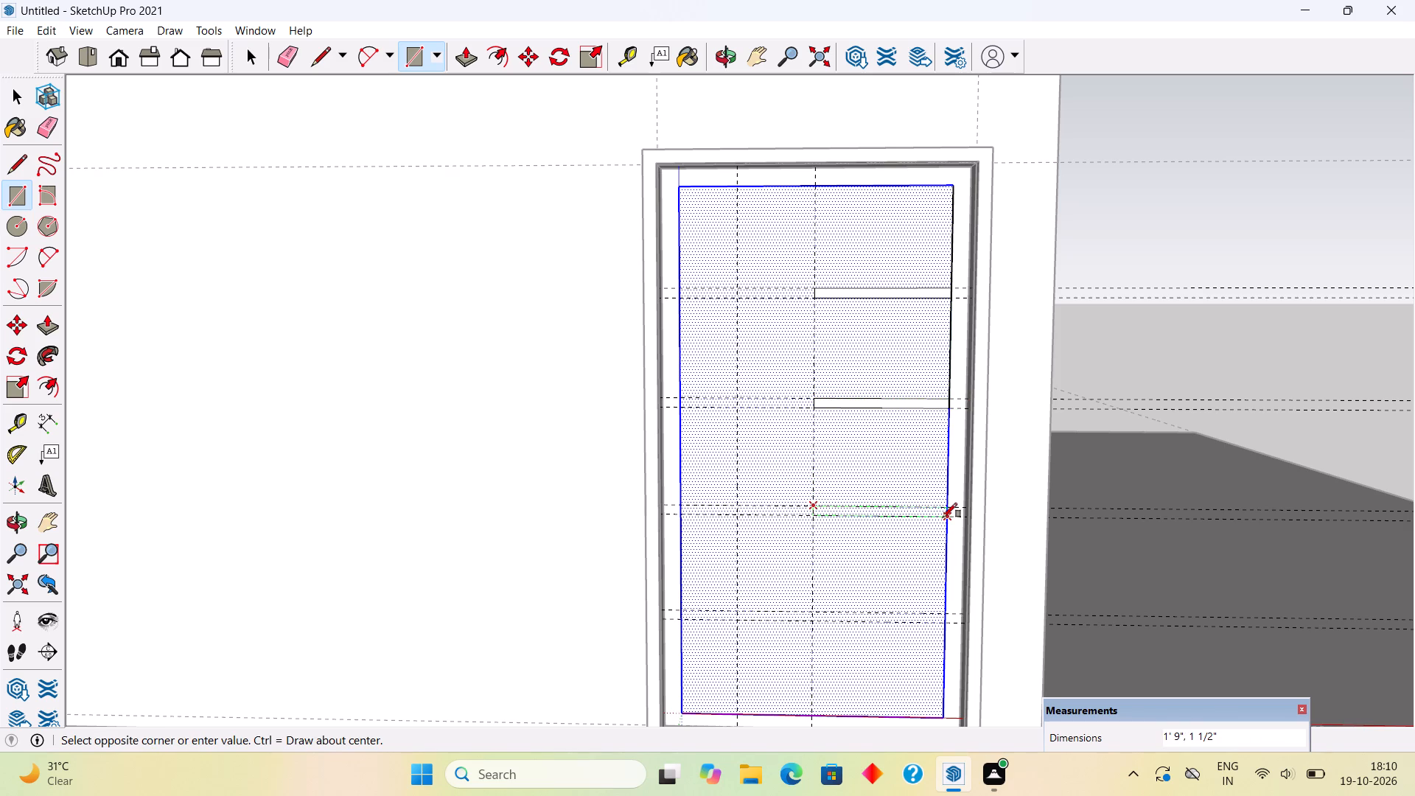
{"action": "left_click", "coordinate": [943, 517]}
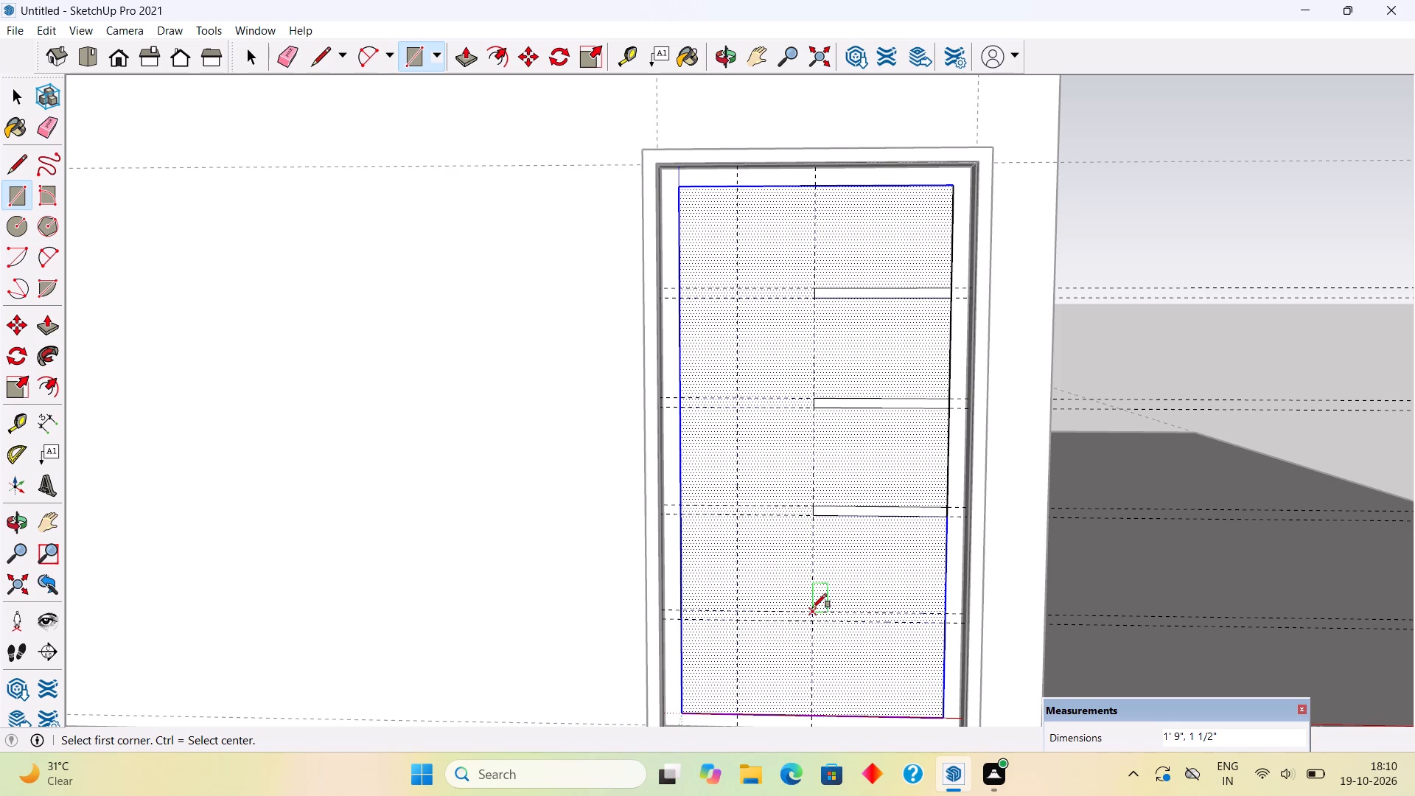
{"action": "left_click", "coordinate": [812, 608]}
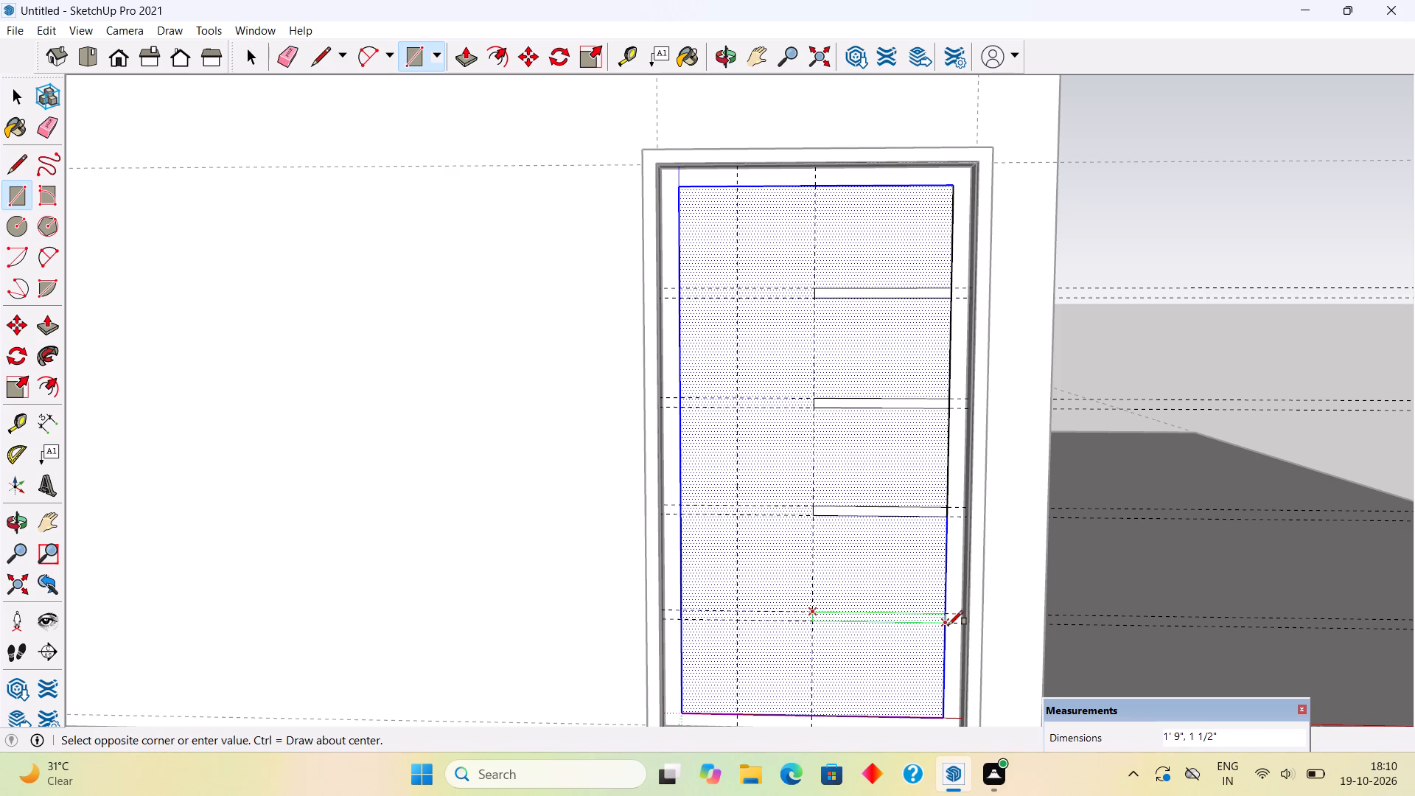
{"action": "left_click", "coordinate": [948, 625]}
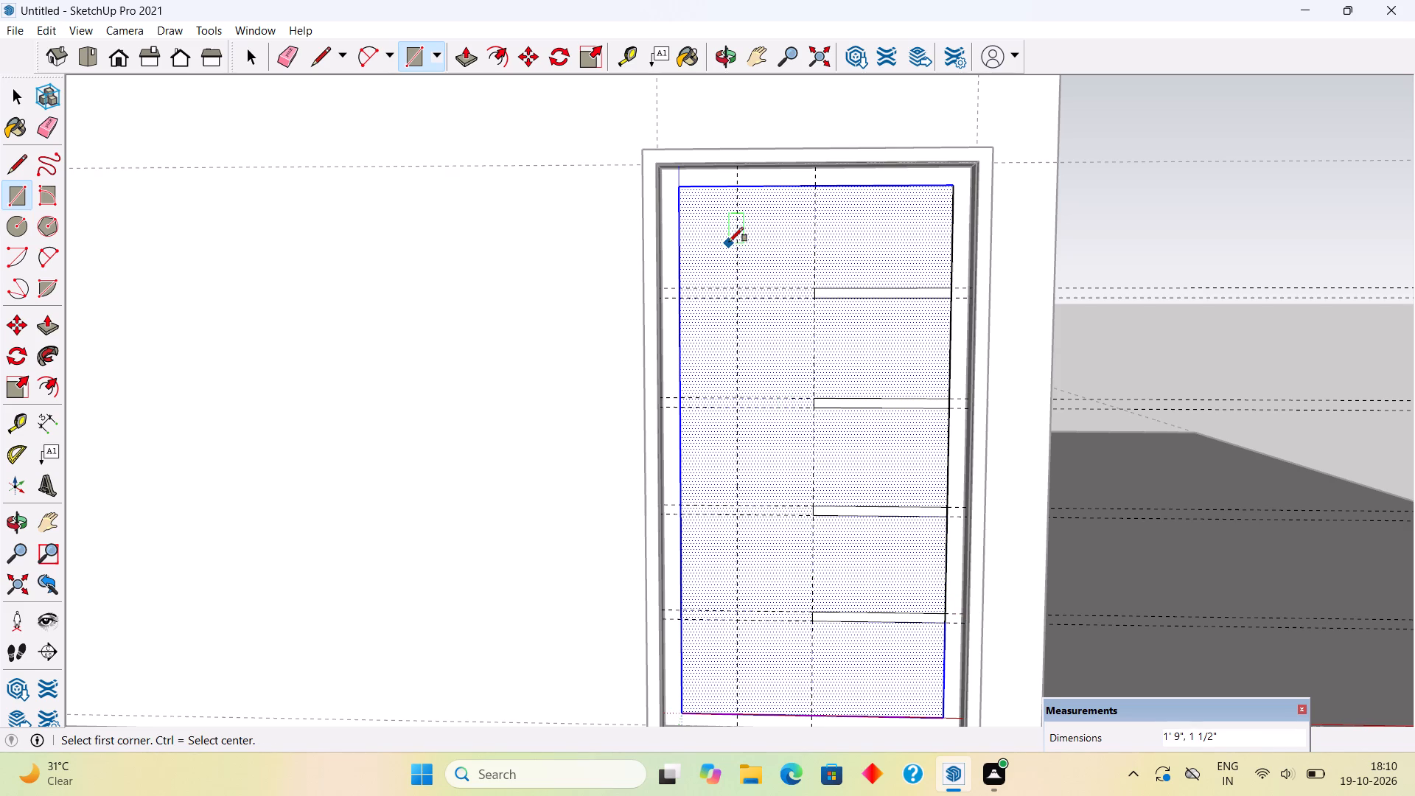
{"action": "key", "text": "space"}
Add a vertical guide 1.5" to the right of the door panel's left vertical guide and draw a 1 1/2" by 7' strip between them.
{"action": "type", "text": "t"}
{"action": "left_click", "coordinate": [740, 276]}
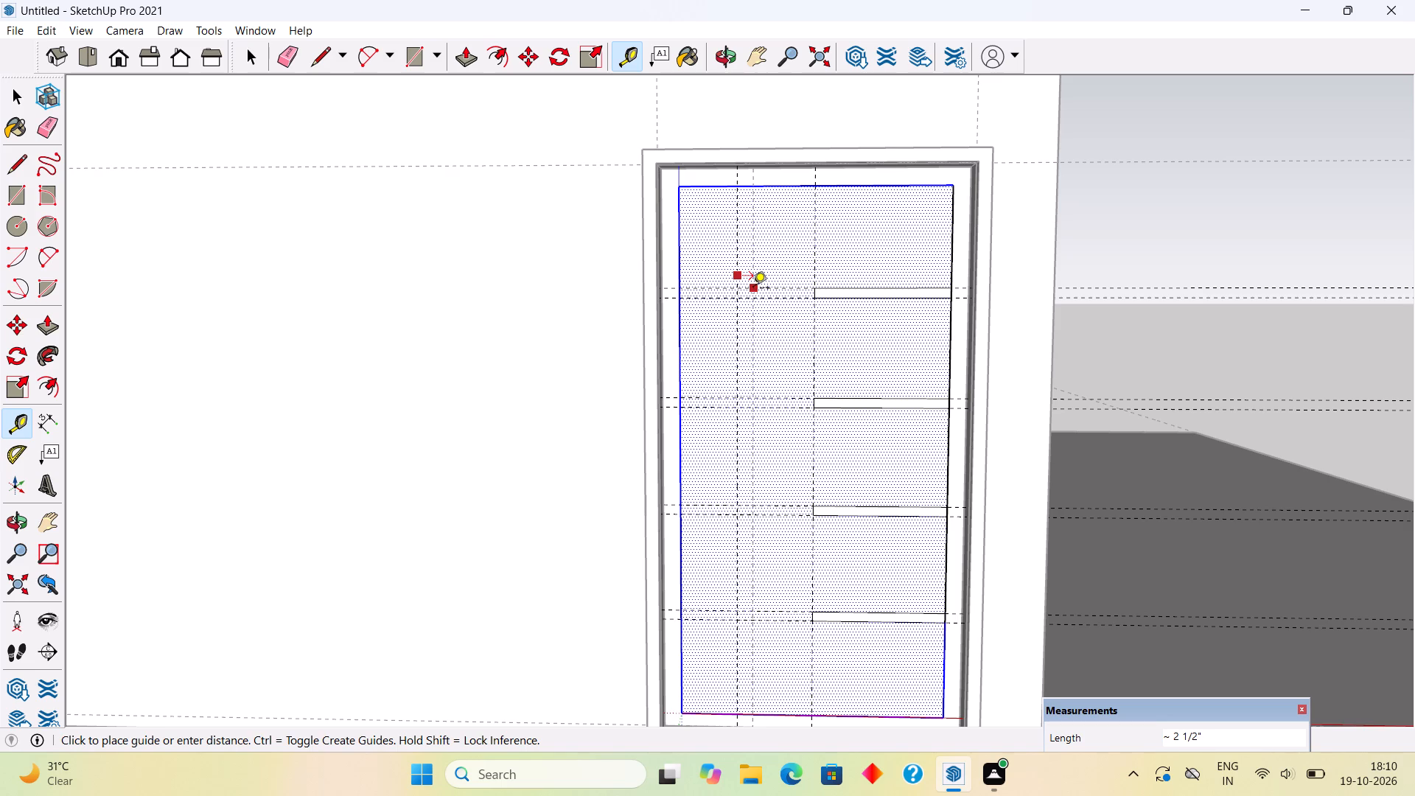
{"action": "type", "text": "1.5\""}
{"action": "key", "text": "Return"}
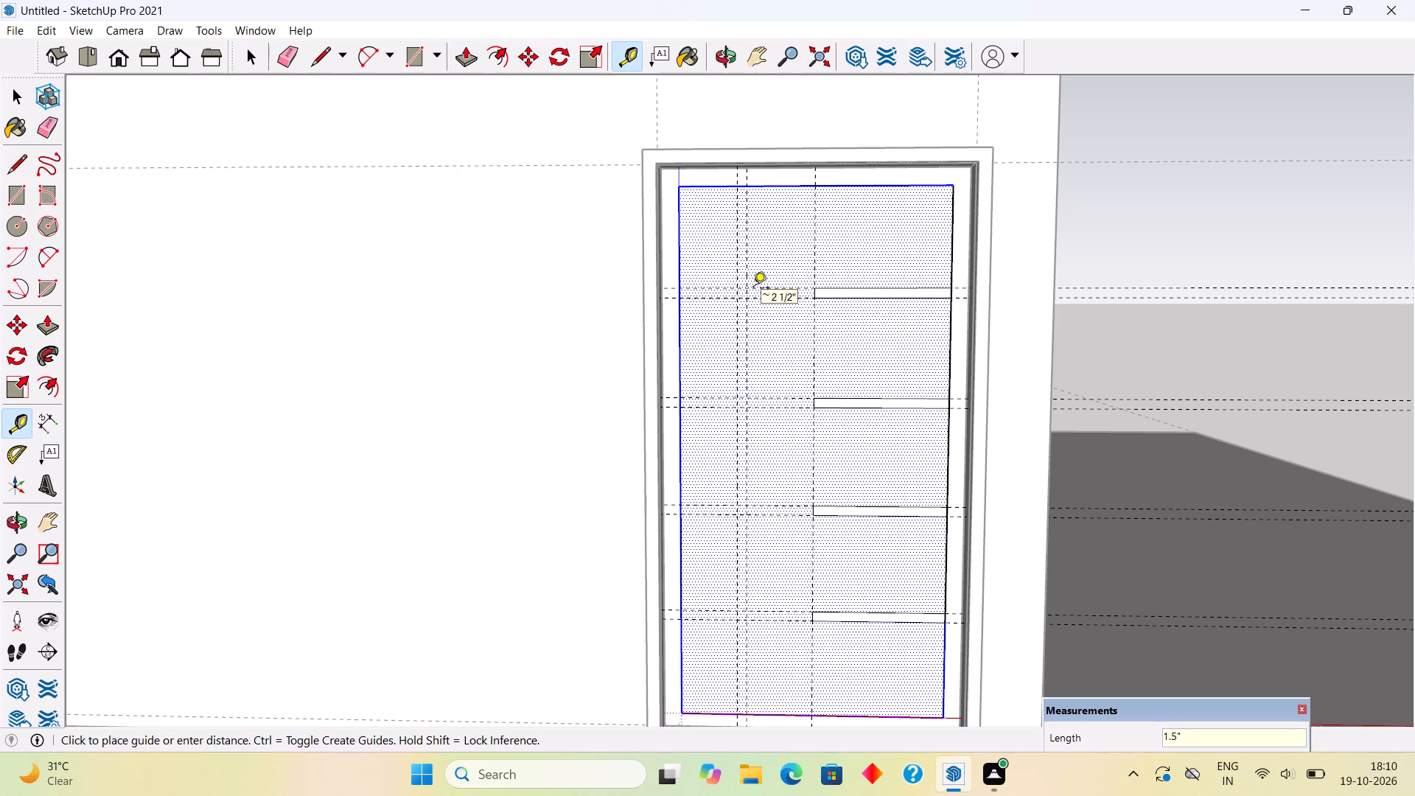
{"action": "key", "text": "r"}
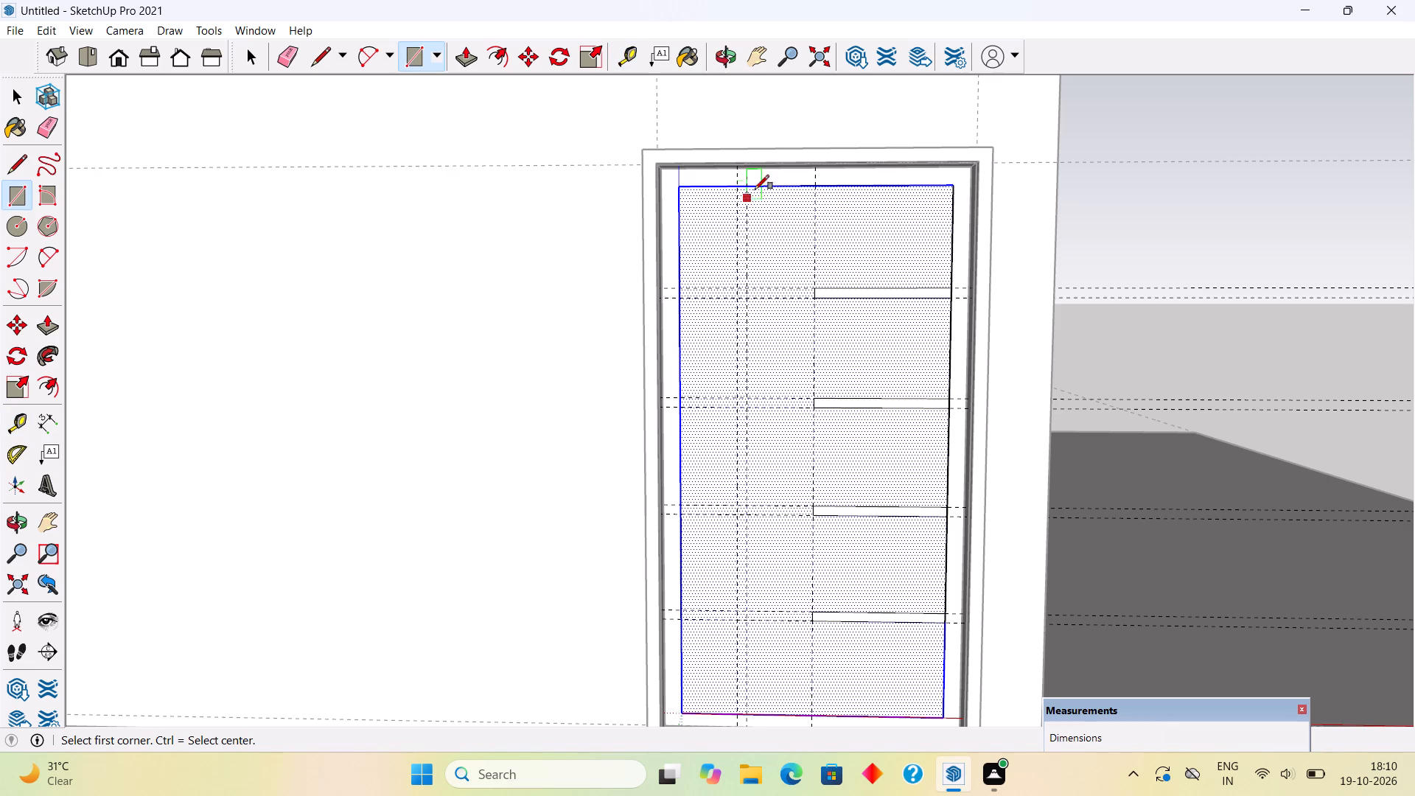
{"action": "left_click", "coordinate": [744, 187]}
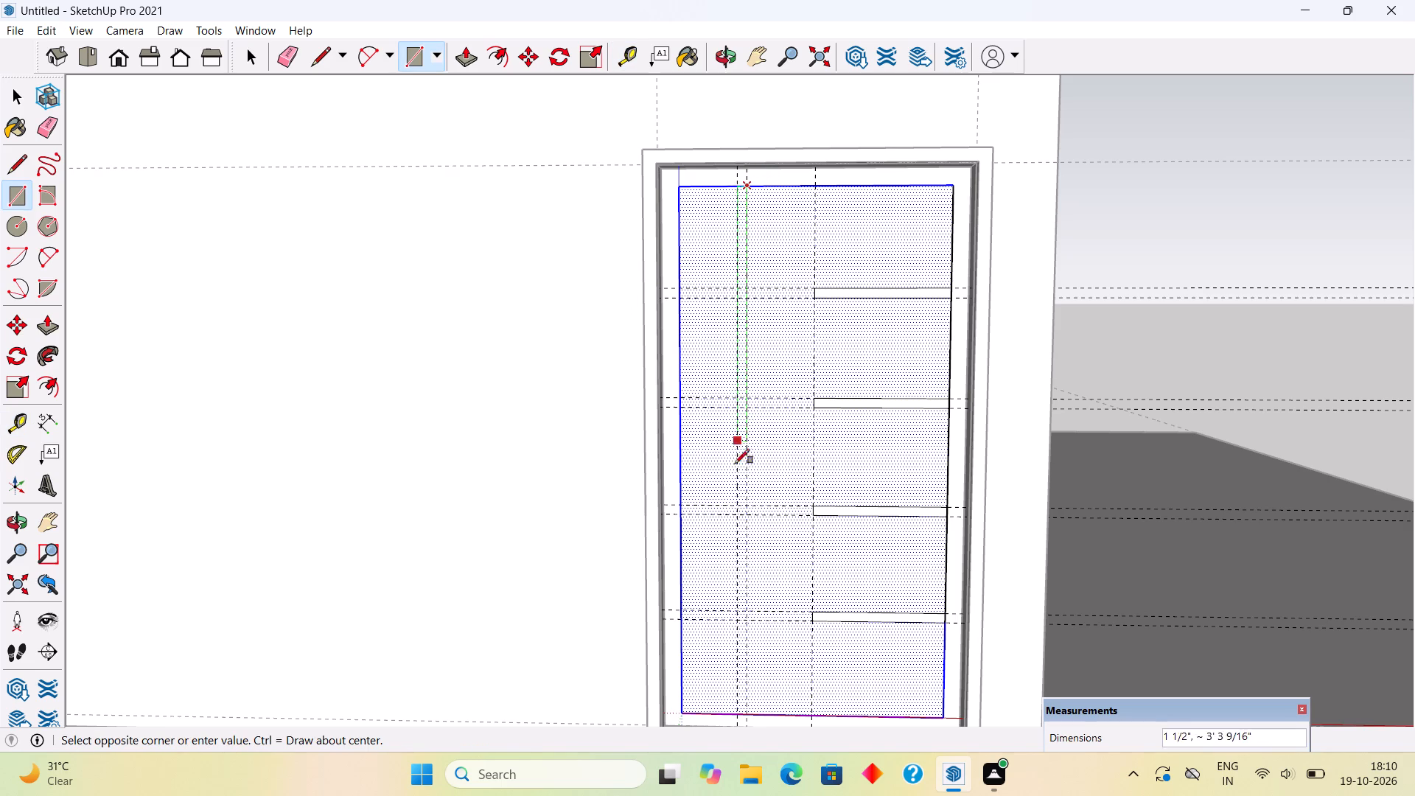
{"action": "left_click", "coordinate": [741, 718]}
{"action": "key", "text": "space"}
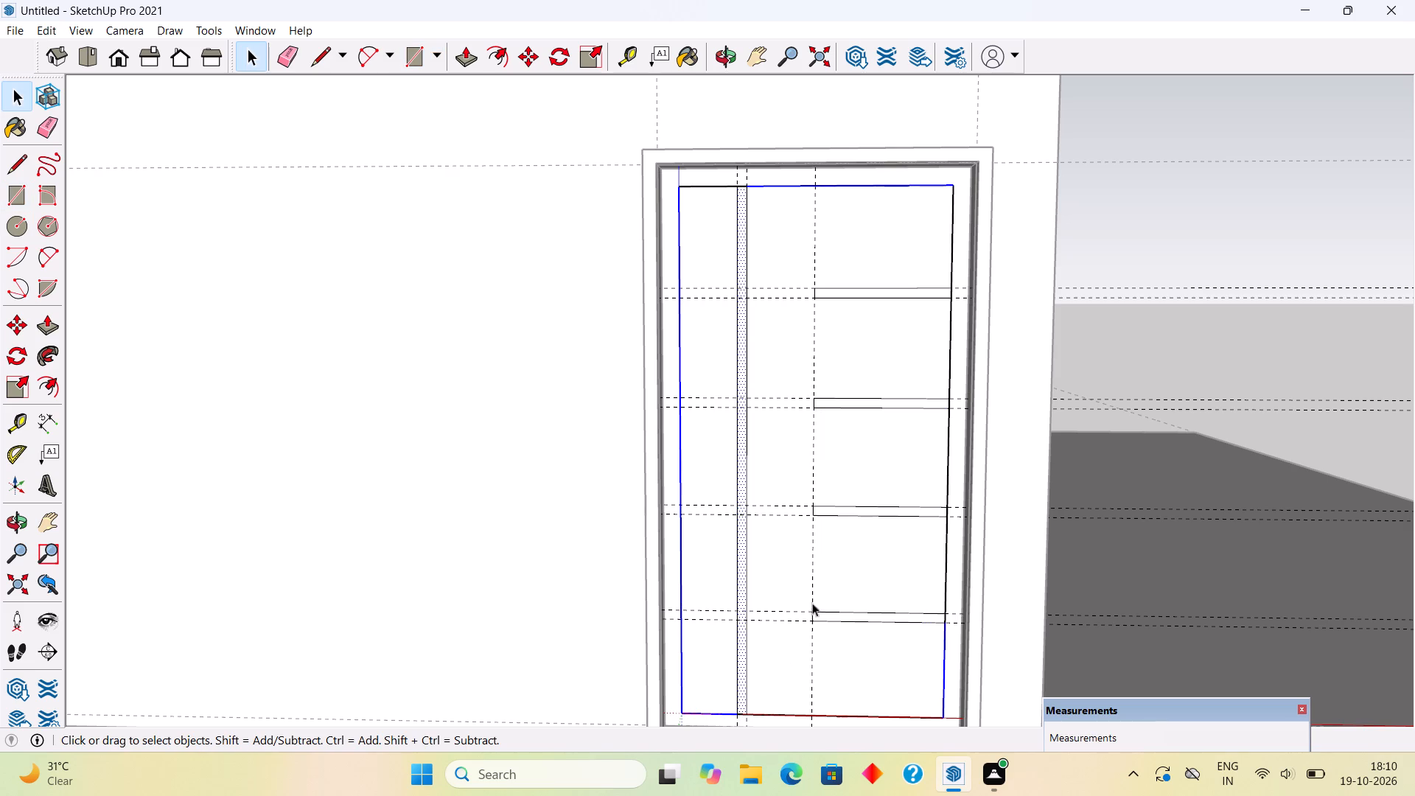
Push the full-height vertical strip and the four horizontal strips 1" into the door panel, and leave the door group.
{"action": "scroll", "coordinate": [848, 598], "scroll_direction": "up", "scroll_amount": 6}
{"action": "scroll", "coordinate": [841, 597], "scroll_direction": "down", "scroll_amount": 2}
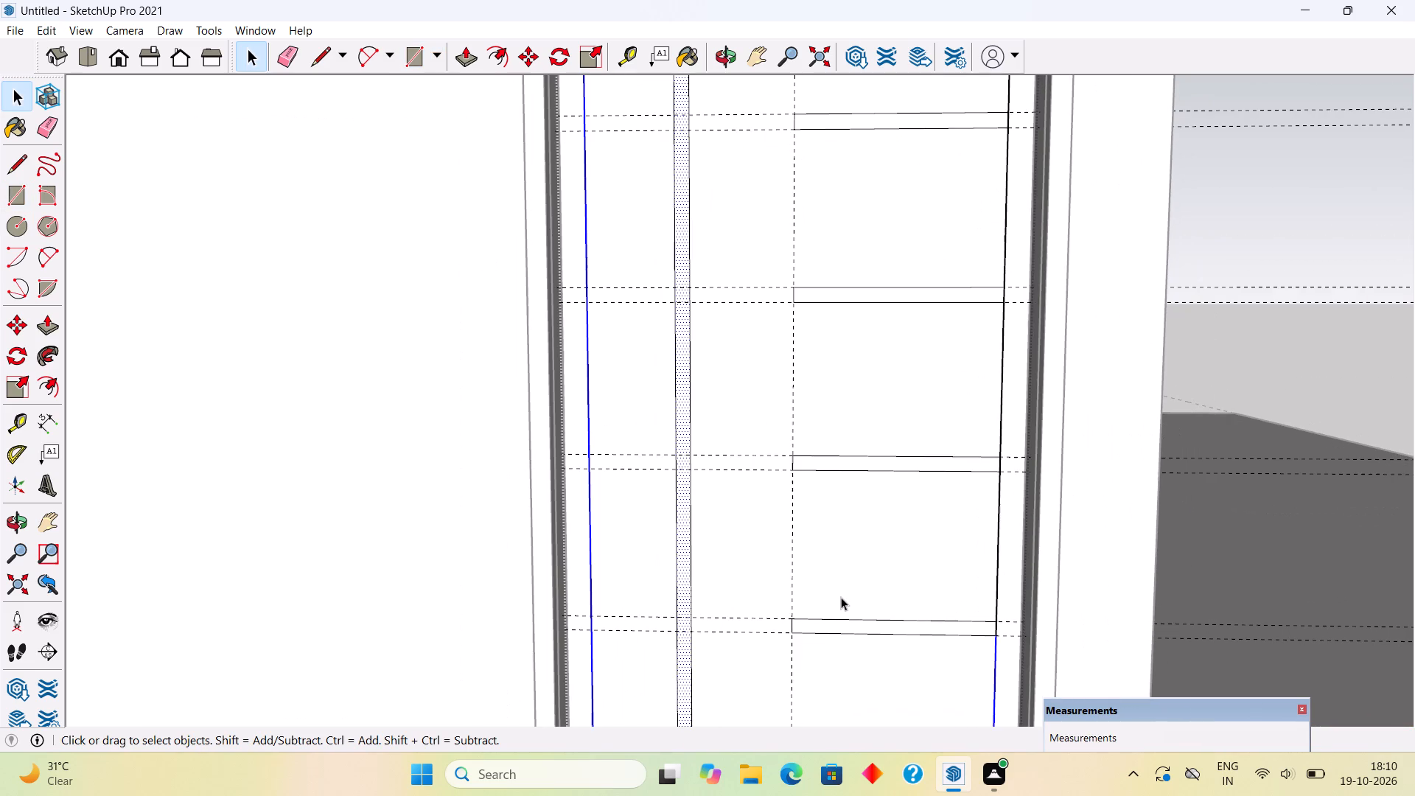
{"action": "key", "text": "p"}
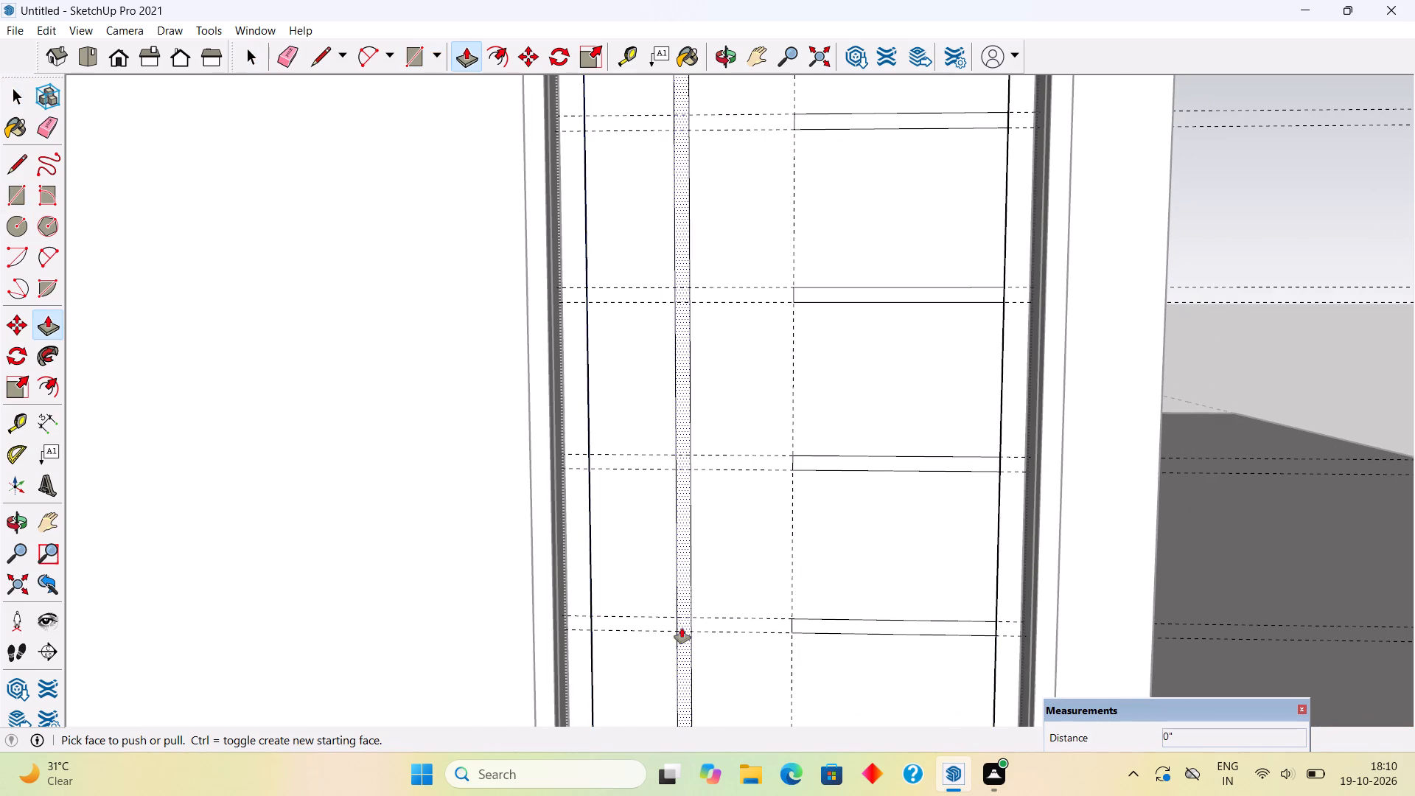
{"action": "left_click", "coordinate": [680, 629]}
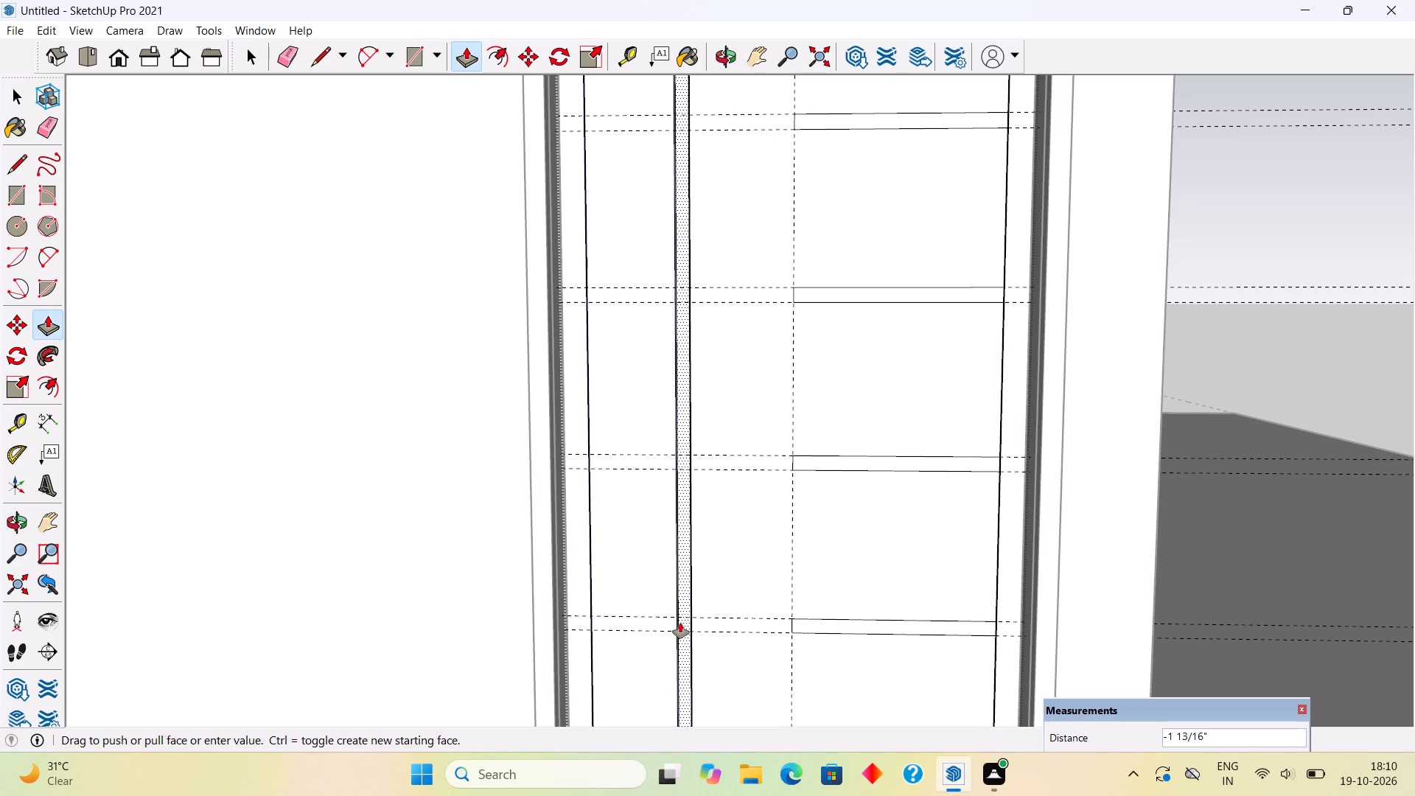
{"action": "type", "text": "1\""}
{"action": "key", "text": "Return"}
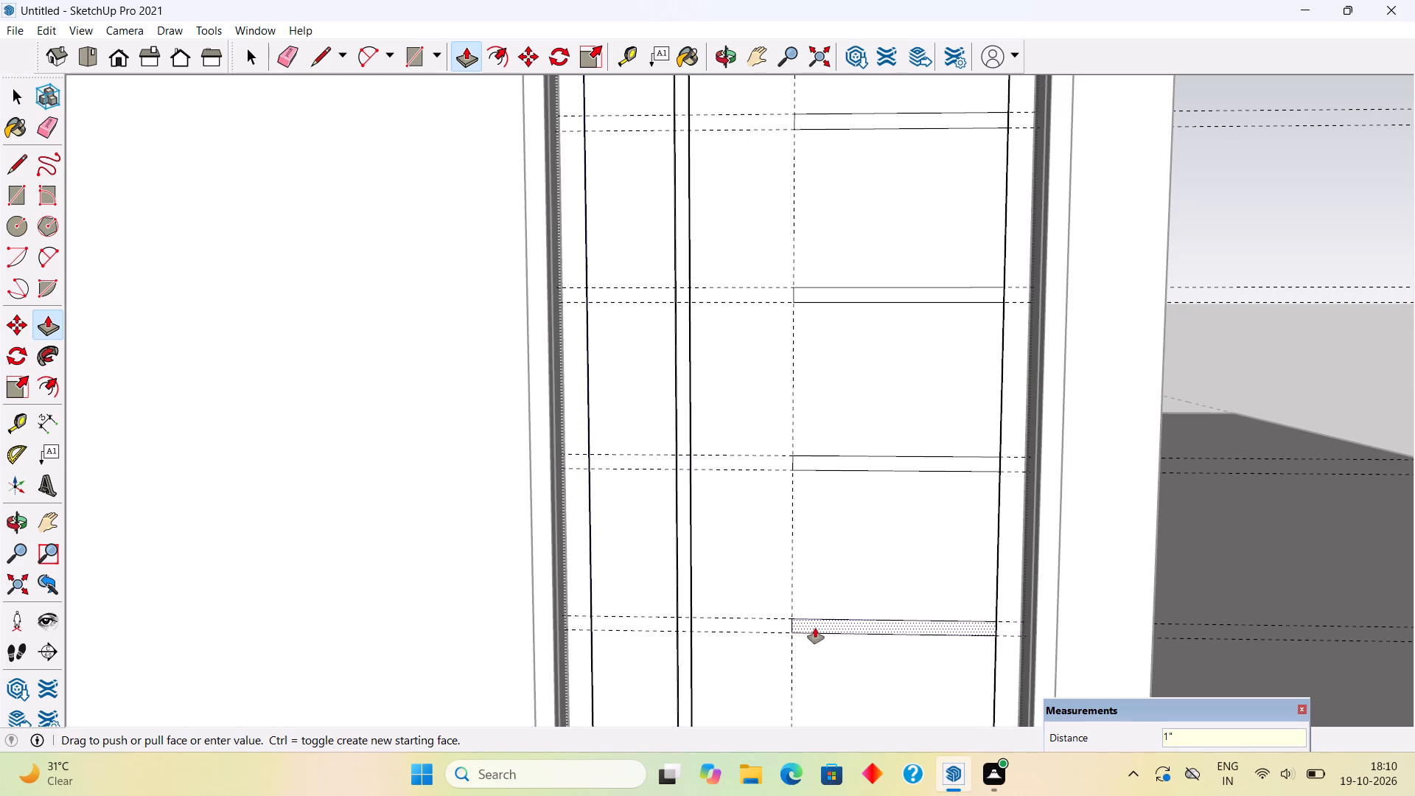
{"action": "double_click", "coordinate": [815, 628]}
{"action": "double_click", "coordinate": [868, 458]}
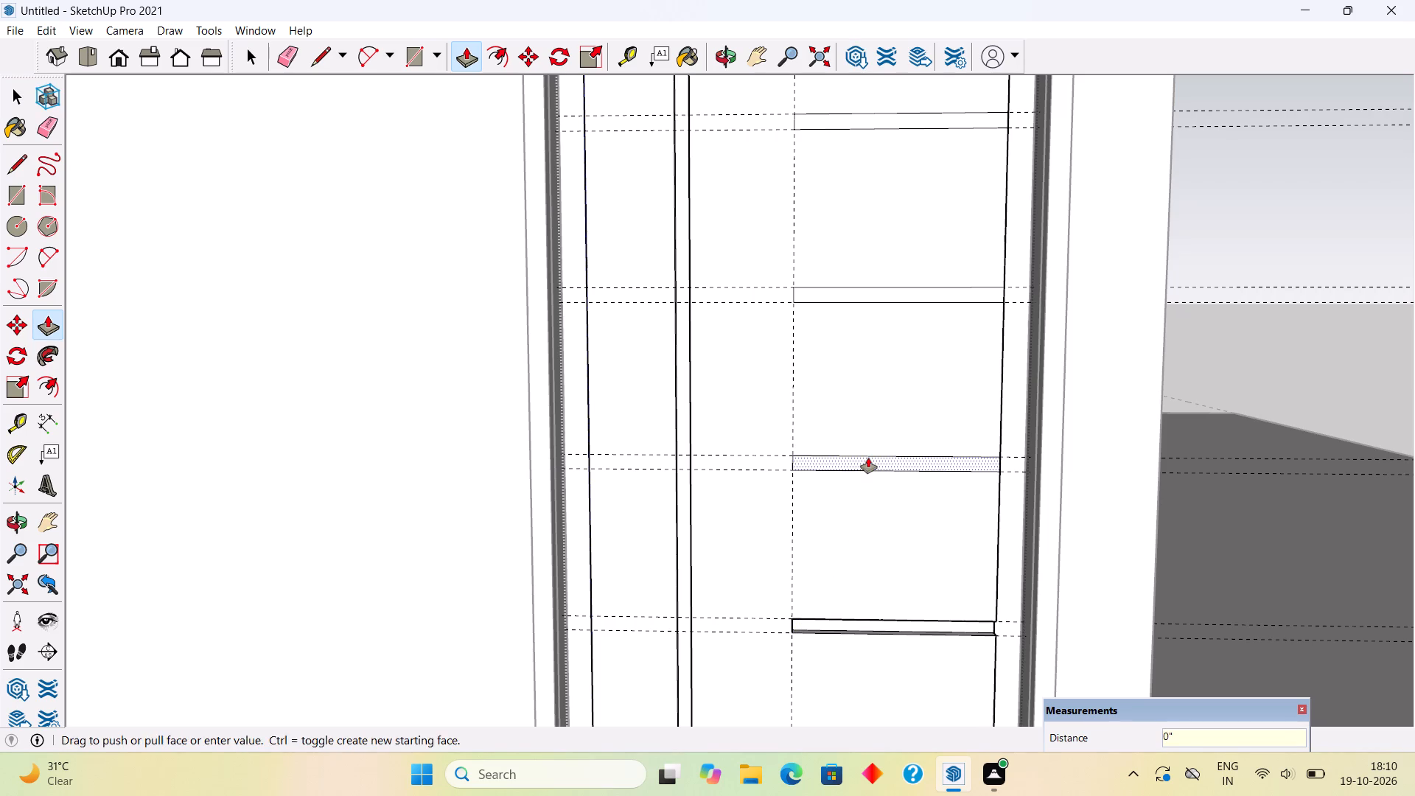
{"action": "double_click", "coordinate": [884, 293]}
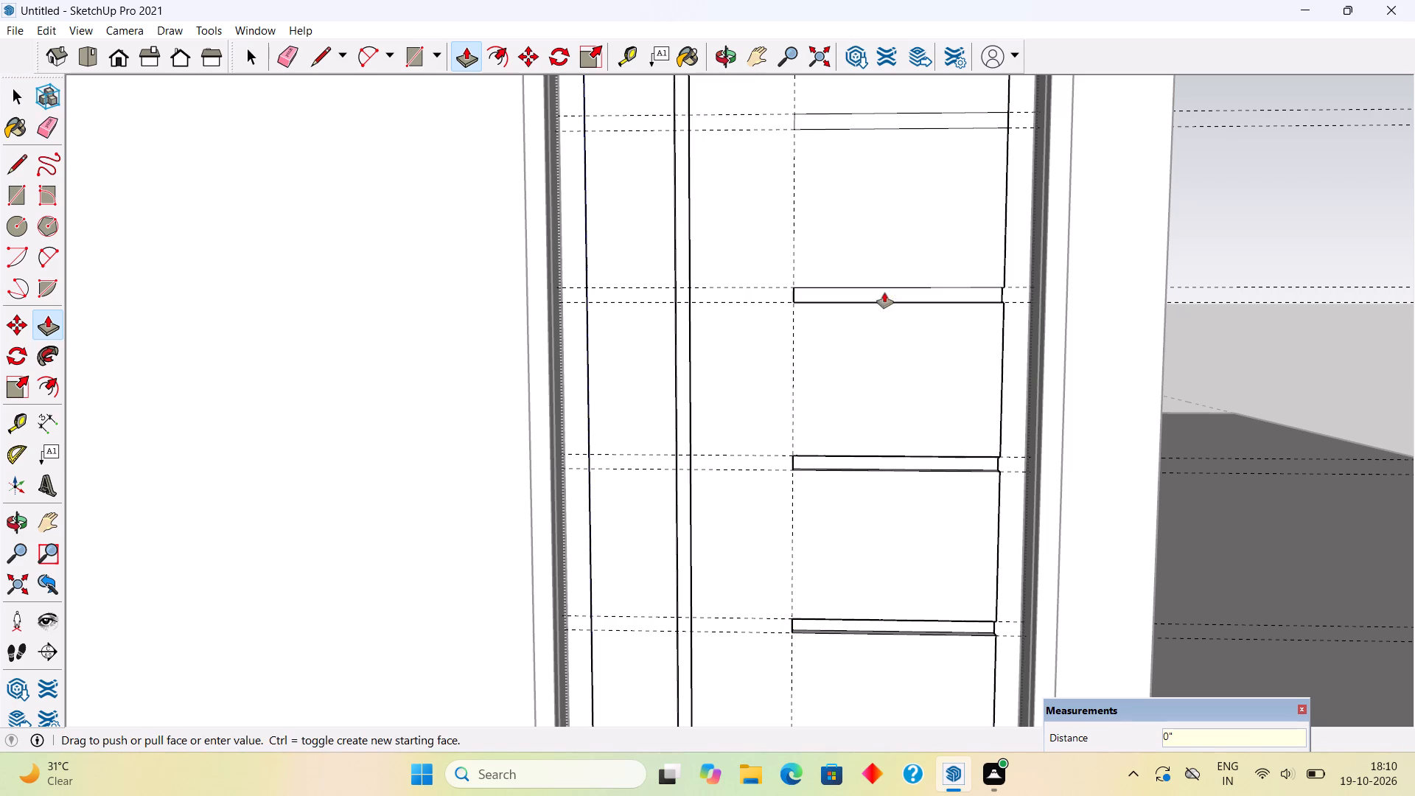
{"action": "scroll", "coordinate": [822, 684], "scroll_direction": "down", "scroll_amount": 5}
{"action": "scroll", "coordinate": [913, 345], "scroll_direction": "up", "scroll_amount": 2}
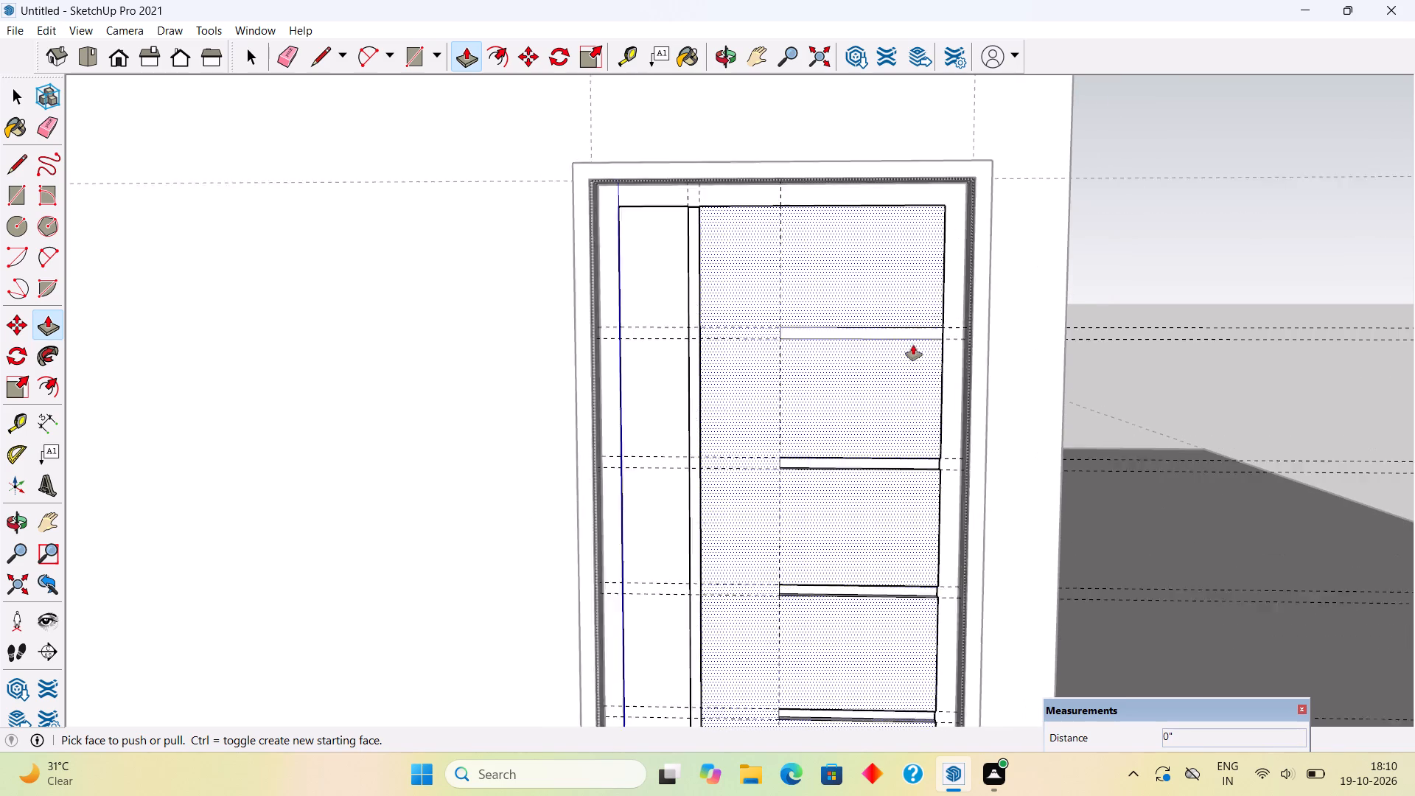
{"action": "scroll", "coordinate": [913, 345], "scroll_direction": "up", "scroll_amount": 2}
{"action": "double_click", "coordinate": [923, 327]}
{"action": "scroll", "coordinate": [979, 237], "scroll_direction": "down", "scroll_amount": 7}
{"action": "middle_click_drag", "start_coordinate": [928, 601], "coordinate": [643, 404]}
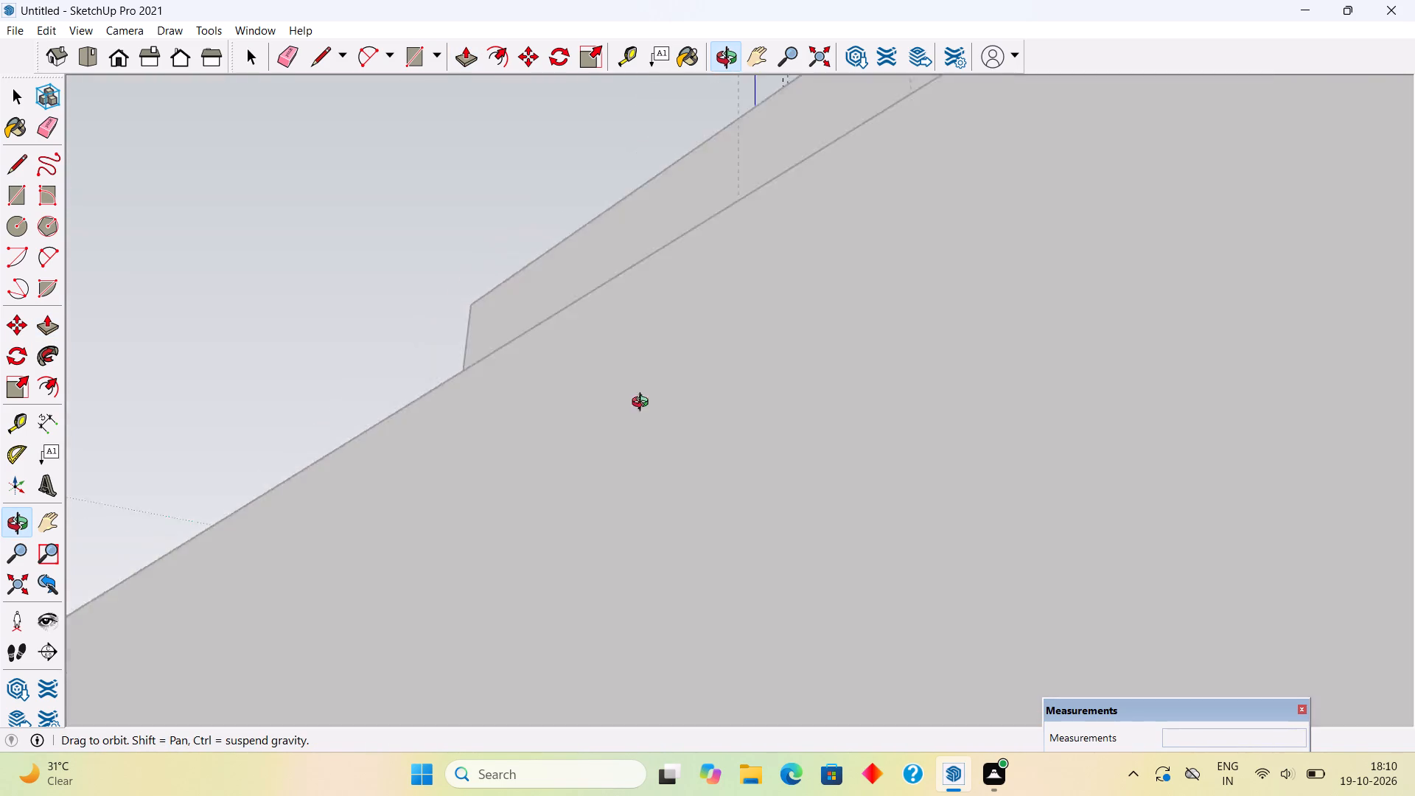
{"action": "middle_click_drag", "start_coordinate": [643, 404], "coordinate": [962, 598]}
{"action": "key", "text": "space"}
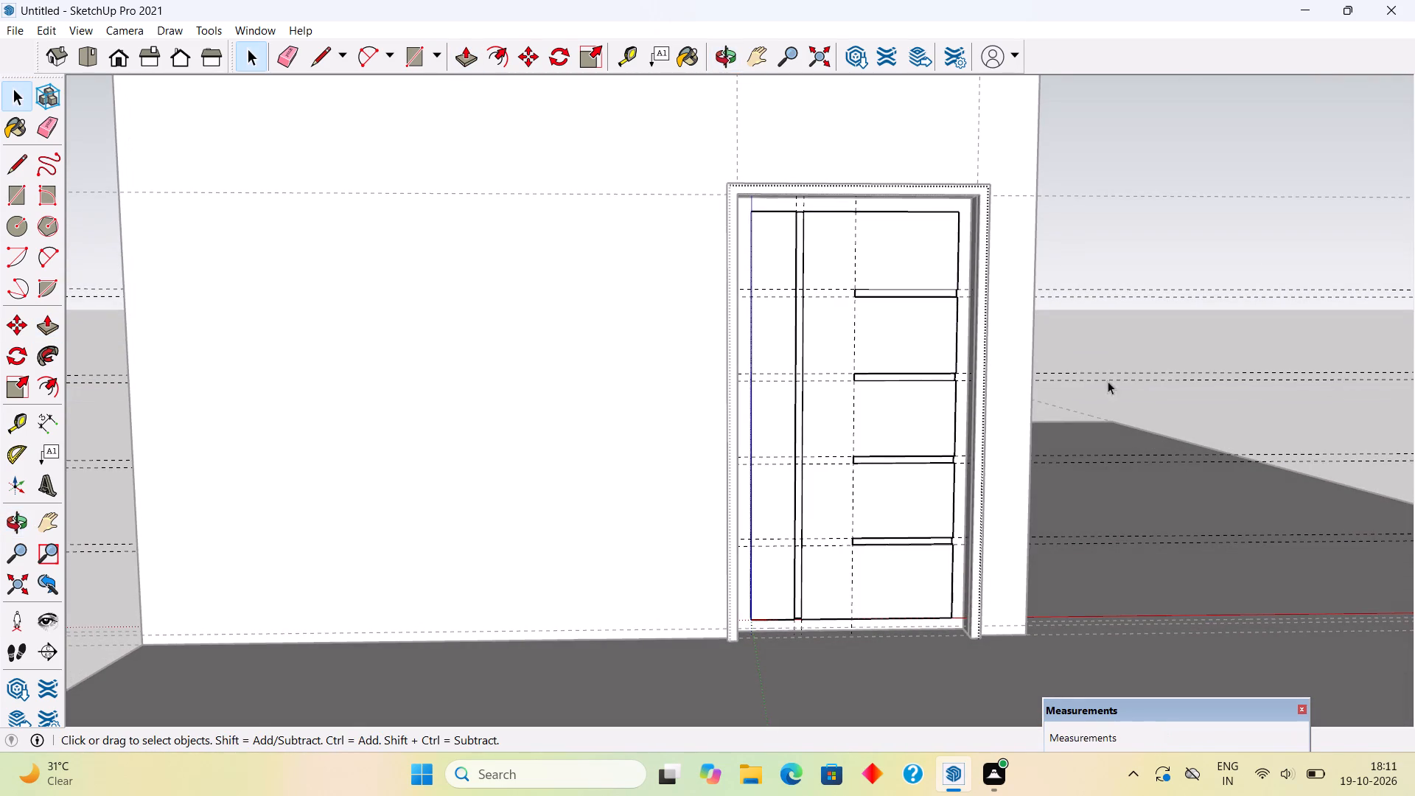
{"action": "scroll", "coordinate": [1114, 352], "scroll_direction": "up", "scroll_amount": 3}
{"action": "scroll", "coordinate": [1114, 351], "scroll_direction": "down", "scroll_amount": 16}
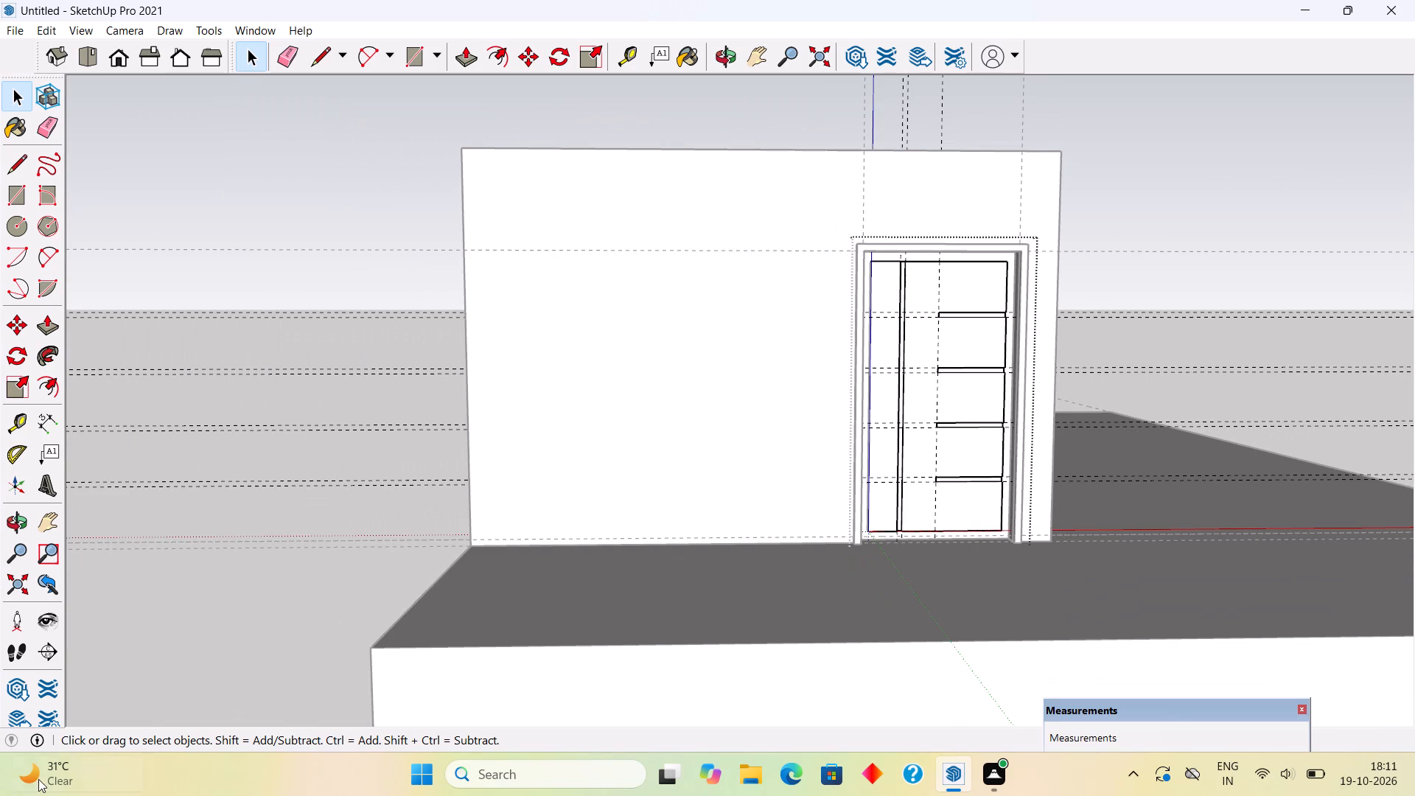
{"action": "left_click", "coordinate": [320, 217]}
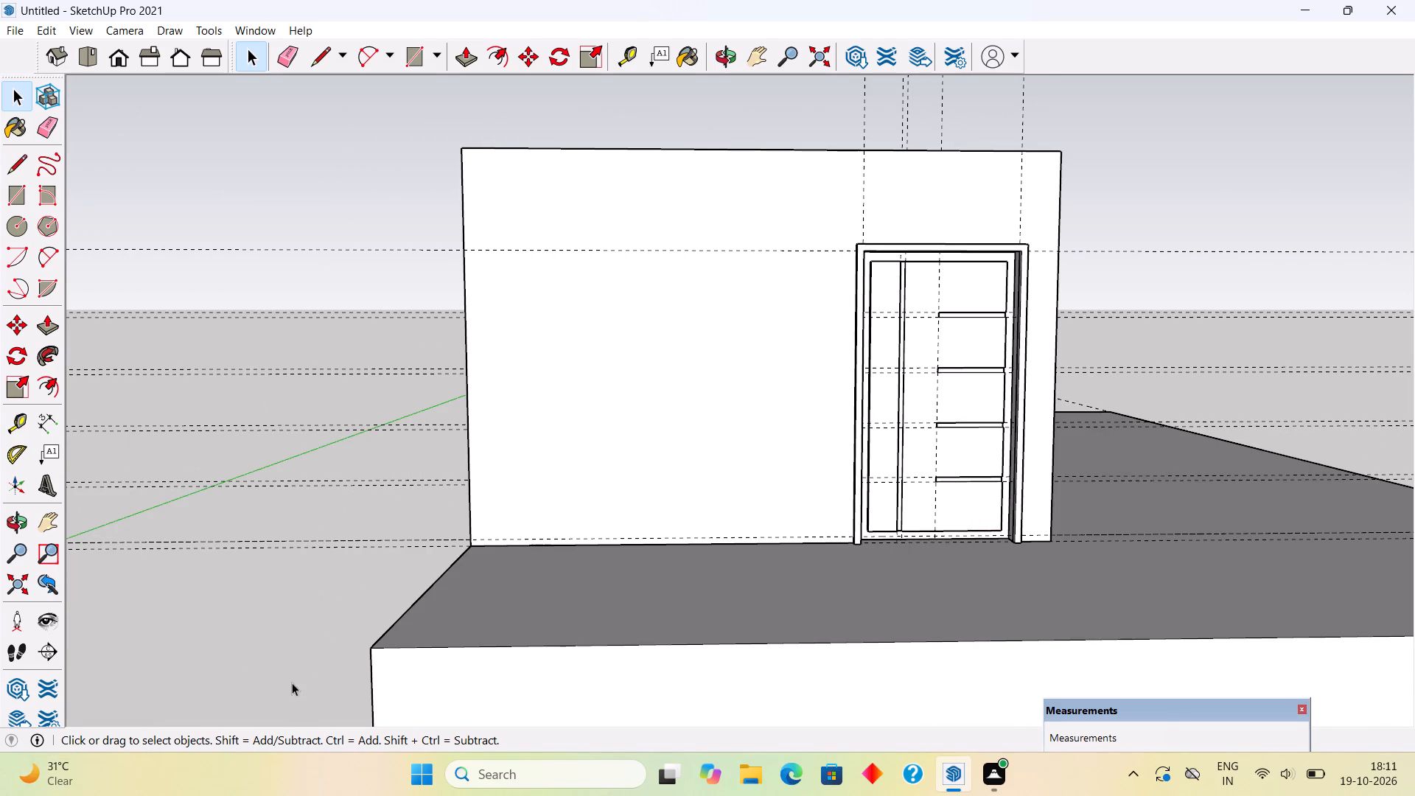
Examine the grooved door panel and its position within the frame and wall.
{"action": "left_click_drag", "start_coordinate": [344, 601], "coordinate": [306, 215]}
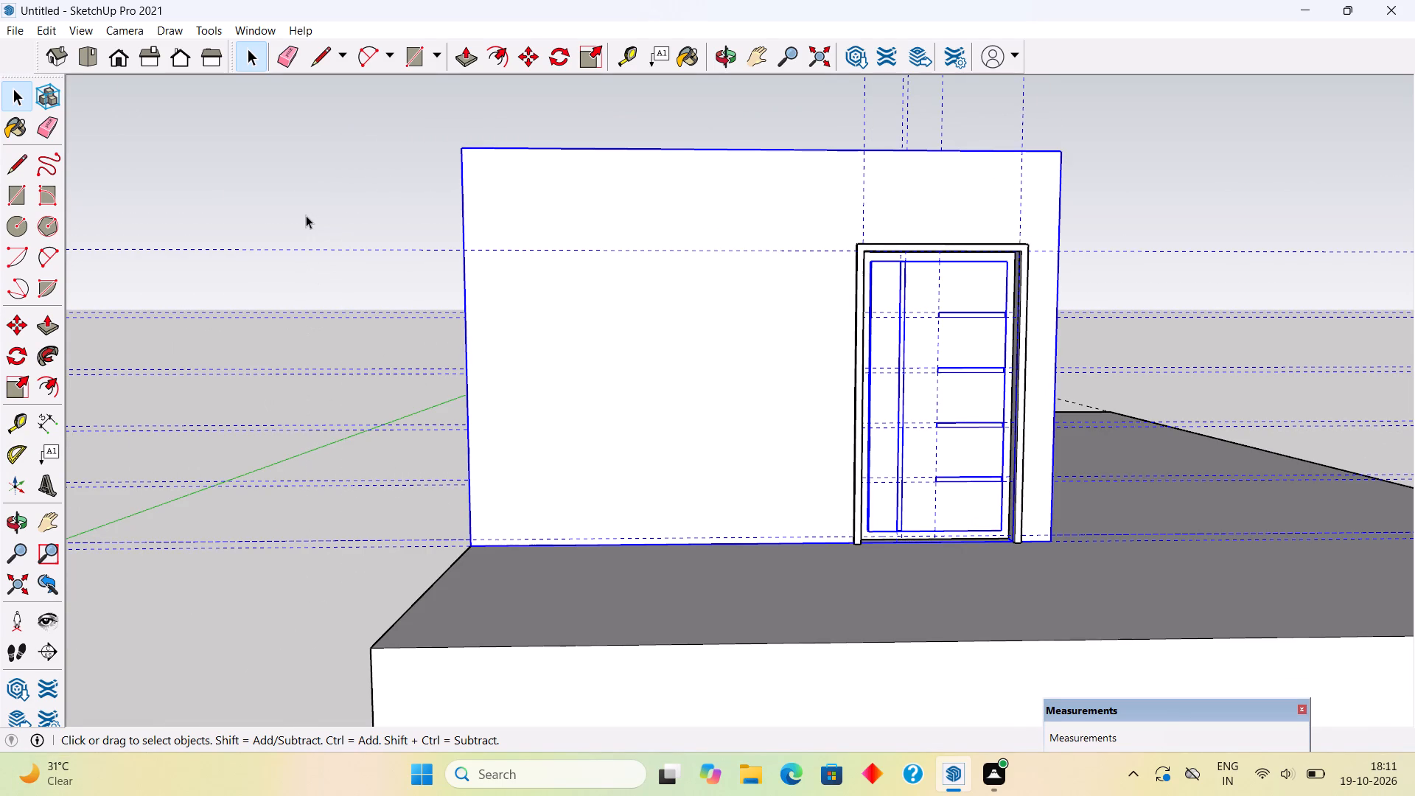
{"action": "left_click", "coordinate": [306, 215]}
{"action": "scroll", "coordinate": [976, 457], "scroll_direction": "up", "scroll_amount": 5}
{"action": "middle_click_drag", "start_coordinate": [984, 433], "coordinate": [915, 453]}
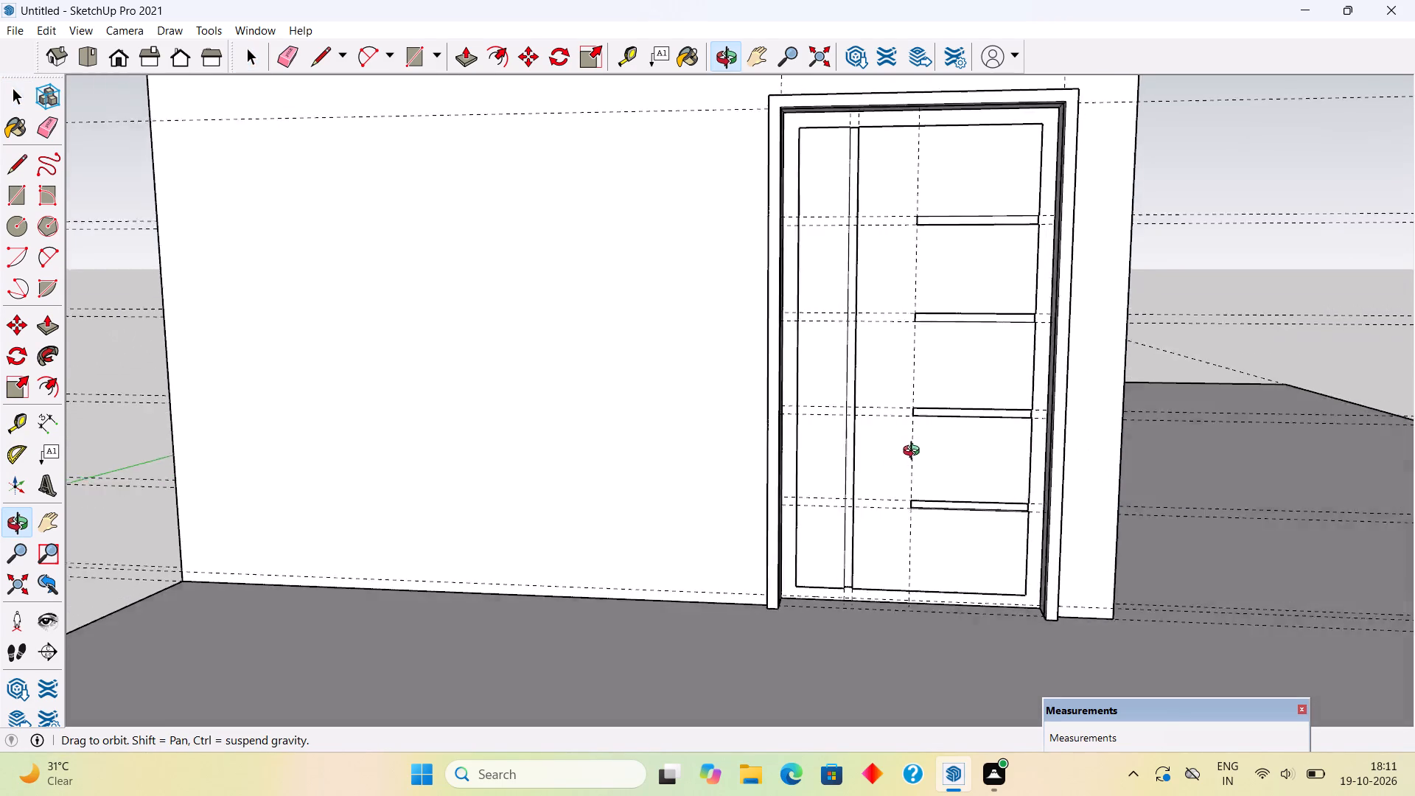
{"action": "middle_click_drag", "start_coordinate": [915, 453], "coordinate": [802, 554]}
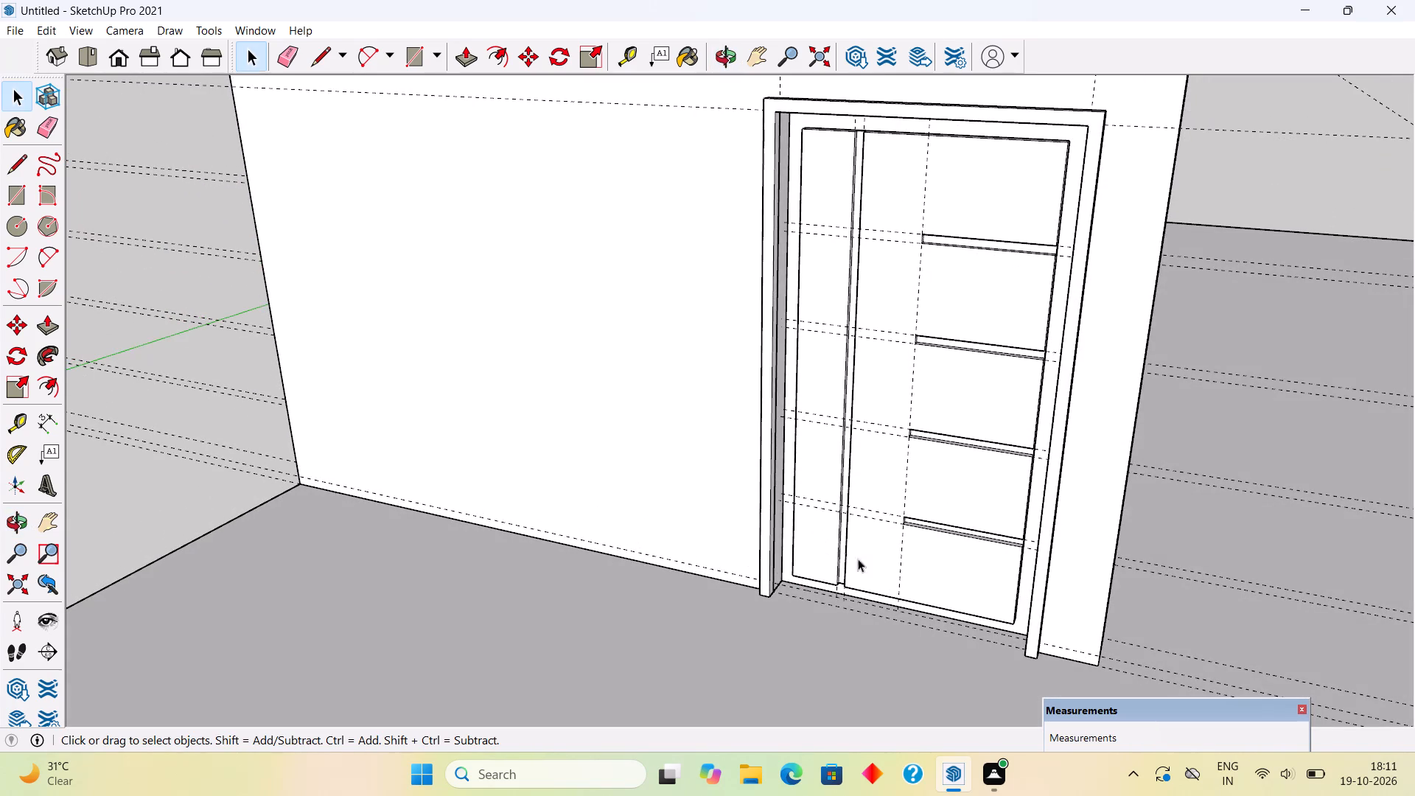
{"action": "double_click", "coordinate": [903, 559]}
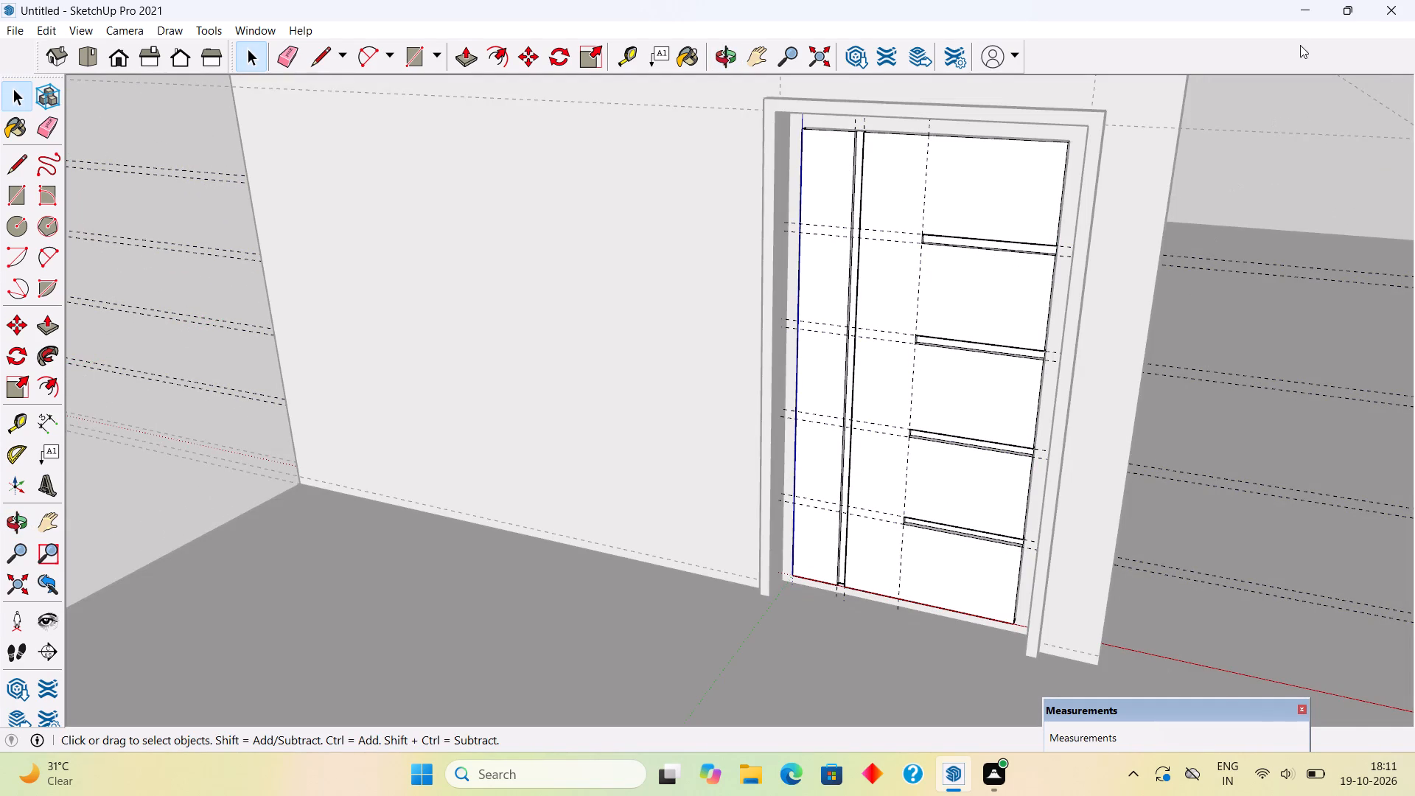
{"action": "left_click", "coordinate": [1262, 160]}
{"action": "scroll", "coordinate": [927, 435], "scroll_direction": "down", "scroll_amount": 2}
{"action": "scroll", "coordinate": [988, 644], "scroll_direction": "up", "scroll_amount": 5}
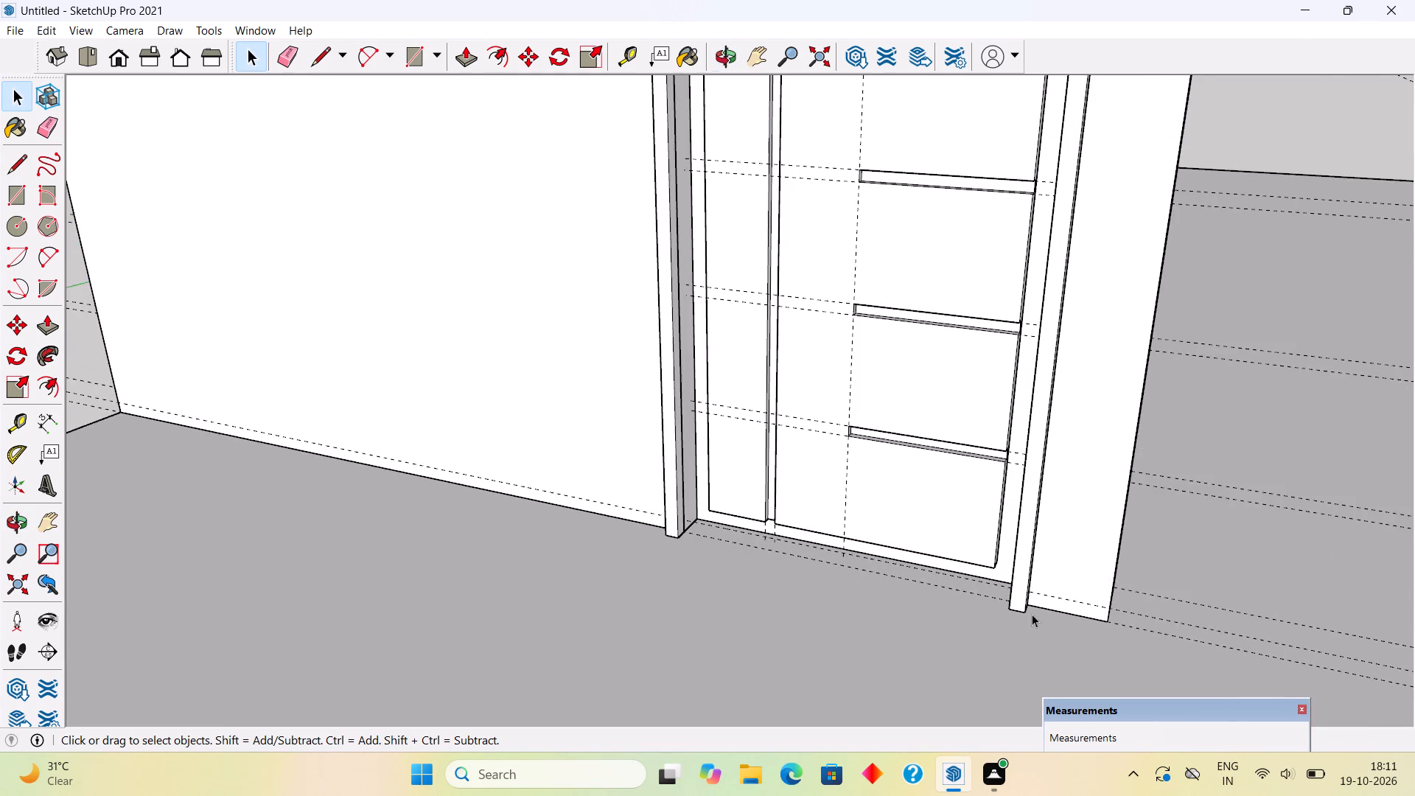
{"action": "middle_click_drag", "start_coordinate": [1032, 613], "coordinate": [1062, 554]}
{"action": "scroll", "coordinate": [1062, 554], "scroll_direction": "down", "scroll_amount": 8}
{"action": "middle_click_drag", "start_coordinate": [1118, 457], "coordinate": [1142, 383]}
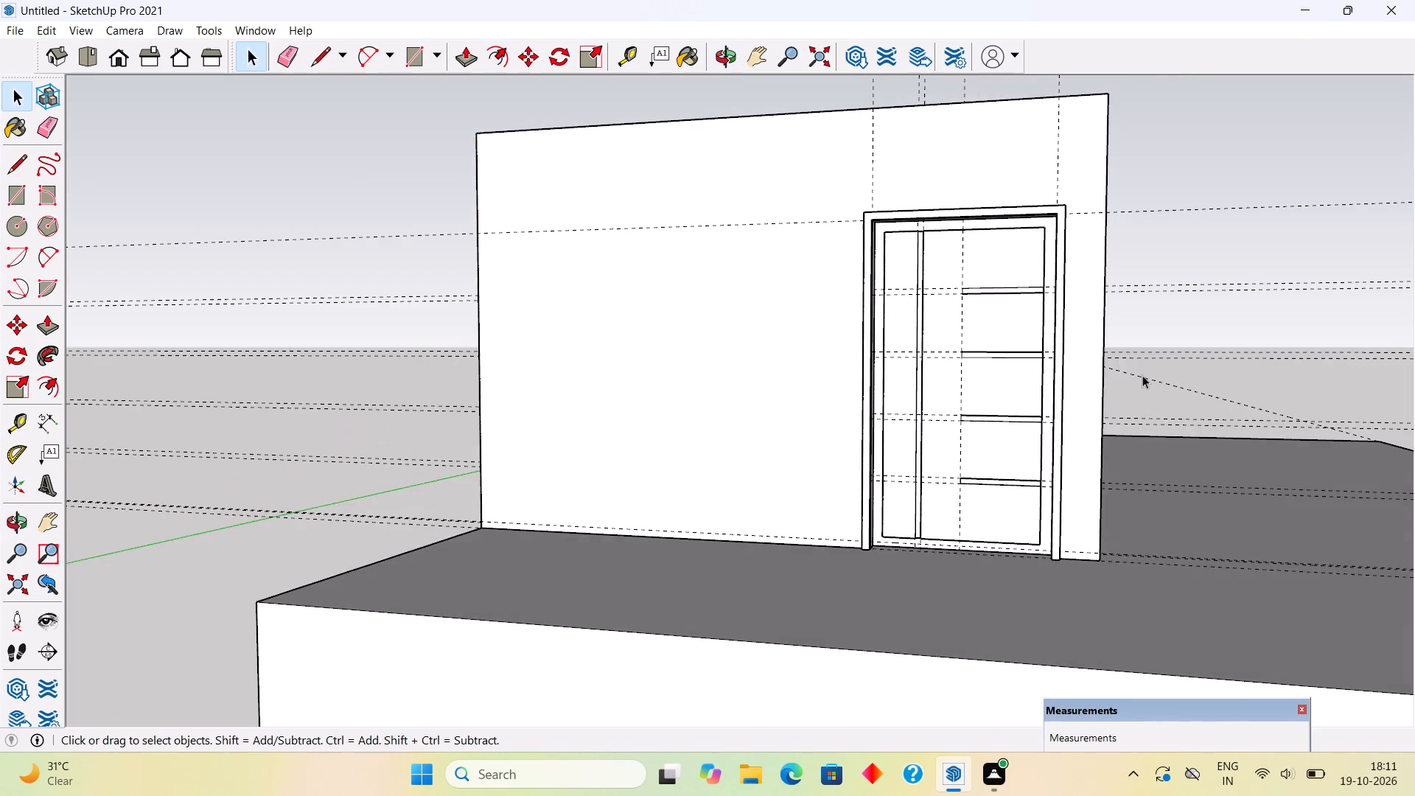
Move the door panel group 2" back into the frame, from its front top corner to the matching rear corner.
{"action": "scroll", "coordinate": [1080, 264], "scroll_direction": "up", "scroll_amount": 3}
{"action": "scroll", "coordinate": [988, 383], "scroll_direction": "up", "scroll_amount": 2}
{"action": "left_click", "coordinate": [984, 392]}
{"action": "middle_click_drag", "start_coordinate": [1003, 444], "coordinate": [954, 618]}
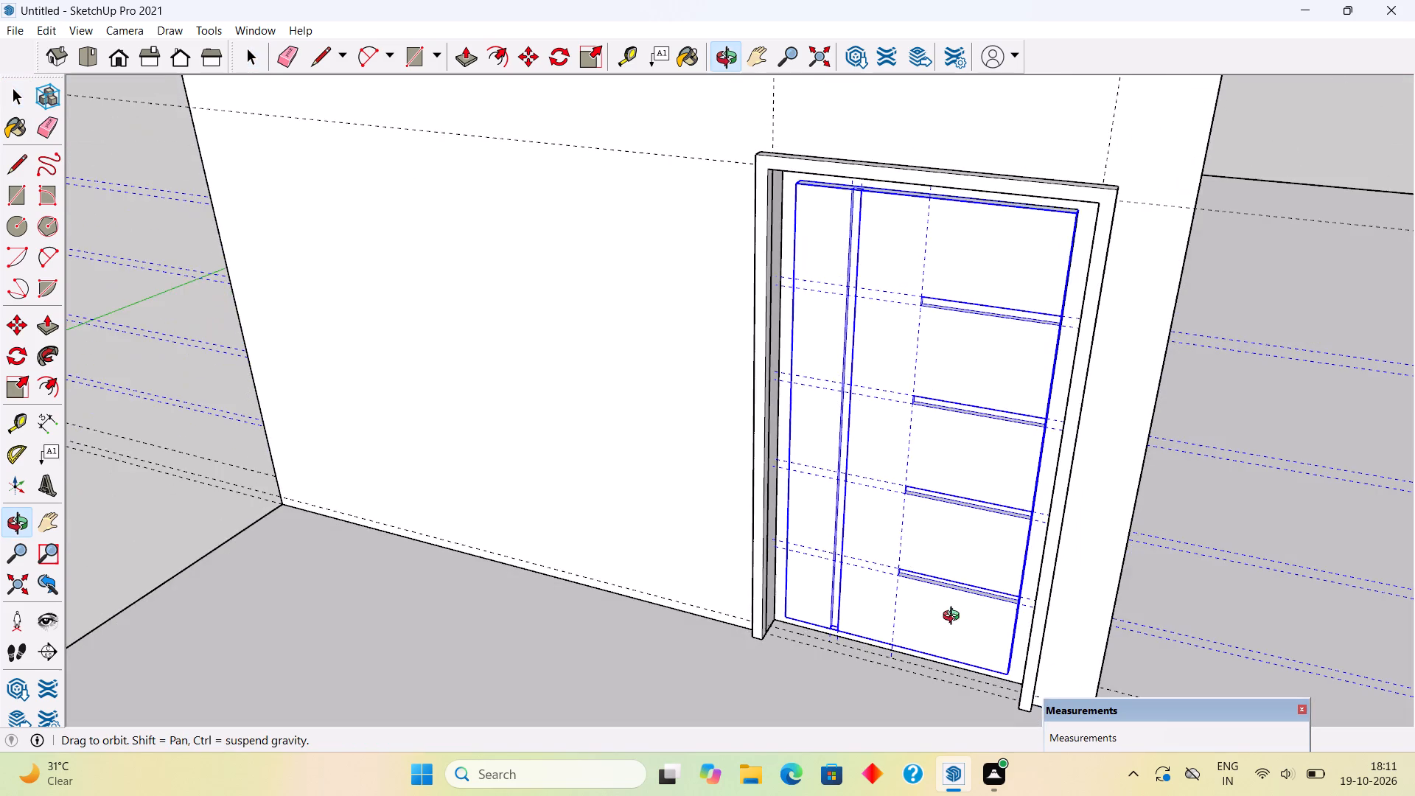
{"action": "middle_click_drag", "start_coordinate": [954, 618], "coordinate": [1045, 634]}
{"action": "scroll", "coordinate": [1072, 130], "scroll_direction": "up", "scroll_amount": 10}
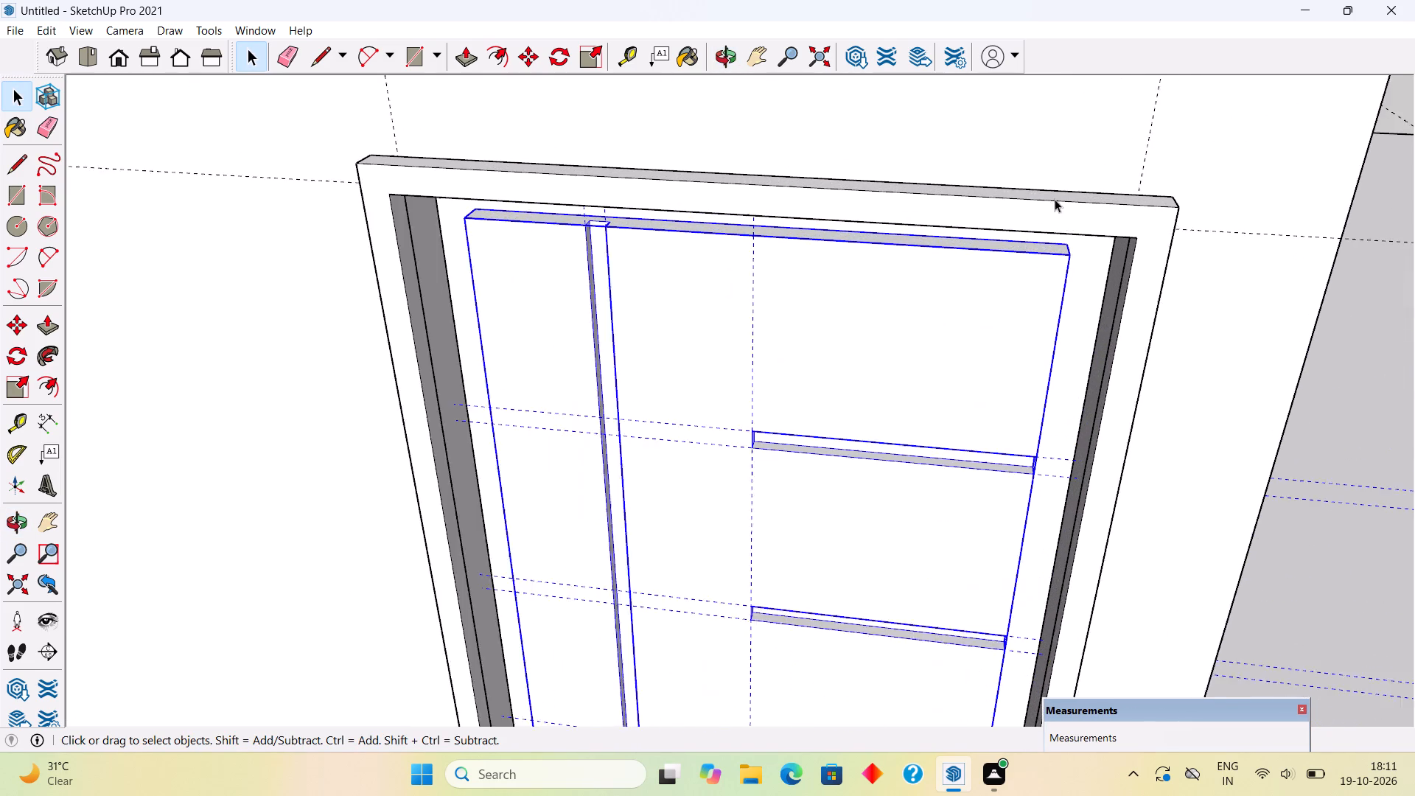
{"action": "middle_click", "coordinate": [1059, 207]}
{"action": "key", "text": "m"}
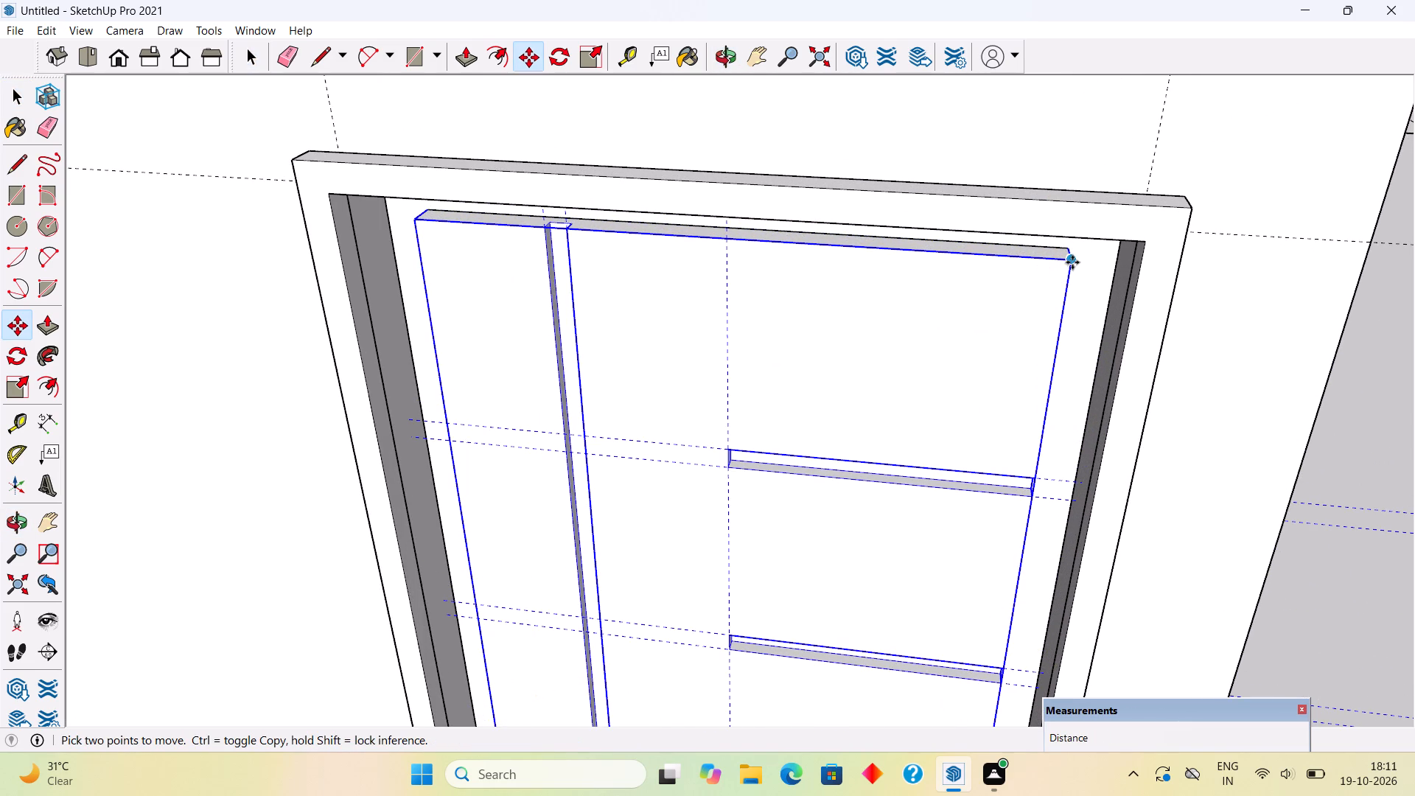
{"action": "left_click", "coordinate": [1072, 265]}
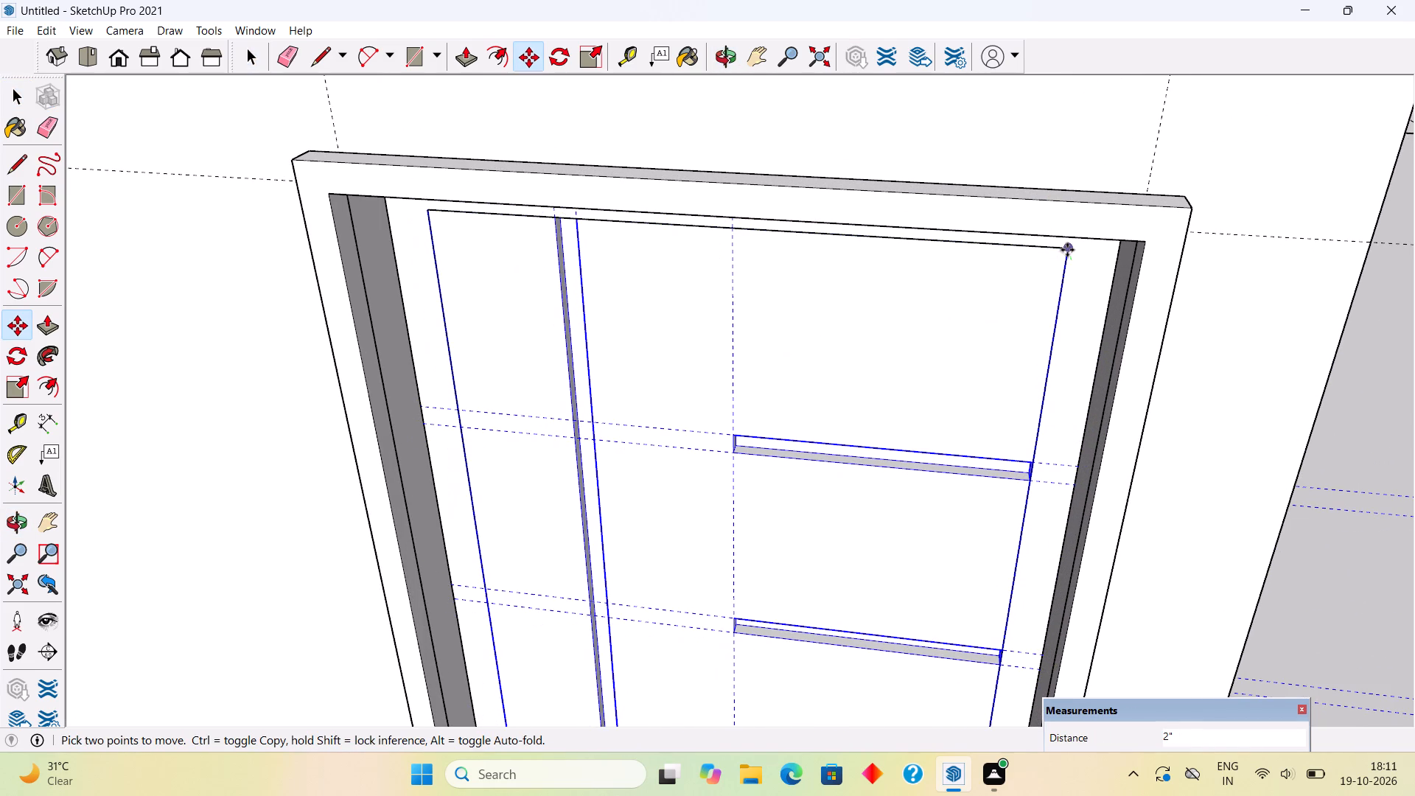
{"action": "left_click", "coordinate": [1067, 250]}
{"action": "key", "text": "space"}
{"action": "scroll", "coordinate": [1043, 256], "scroll_direction": "down", "scroll_amount": 15}
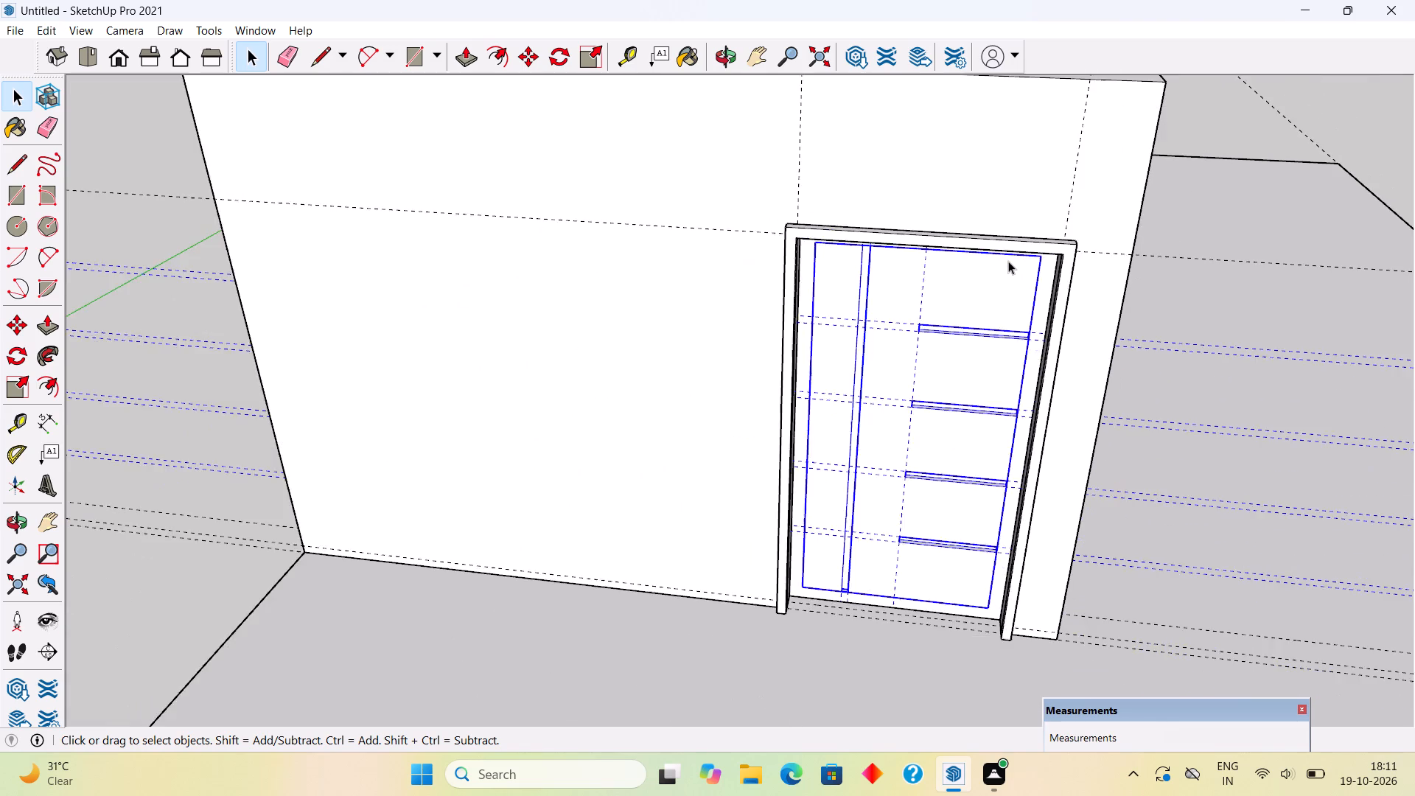
{"action": "scroll", "coordinate": [1008, 261], "scroll_direction": "down", "scroll_amount": 2}
{"action": "left_click", "coordinate": [284, 144]}
Draw a tall handle rectangle about 1 13/16" by 4' 1 13/16" on the door, left of the vertical groove.
{"action": "scroll", "coordinate": [551, 504], "scroll_direction": "down", "scroll_amount": 1}
{"action": "middle_click_drag", "start_coordinate": [775, 695], "coordinate": [809, 653]}
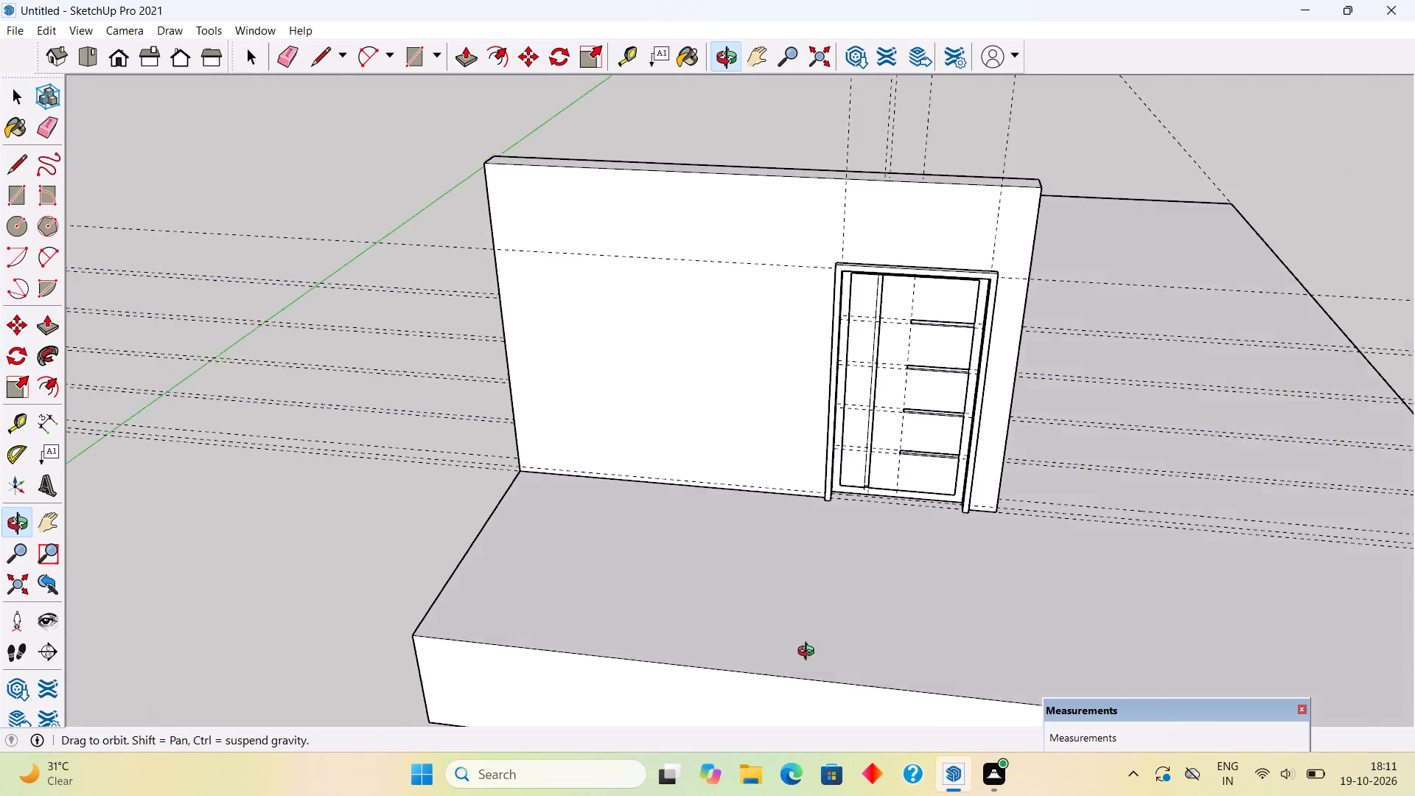
{"action": "middle_click_drag", "start_coordinate": [809, 653], "coordinate": [946, 513]}
{"action": "scroll", "coordinate": [946, 424], "scroll_direction": "up", "scroll_amount": 6}
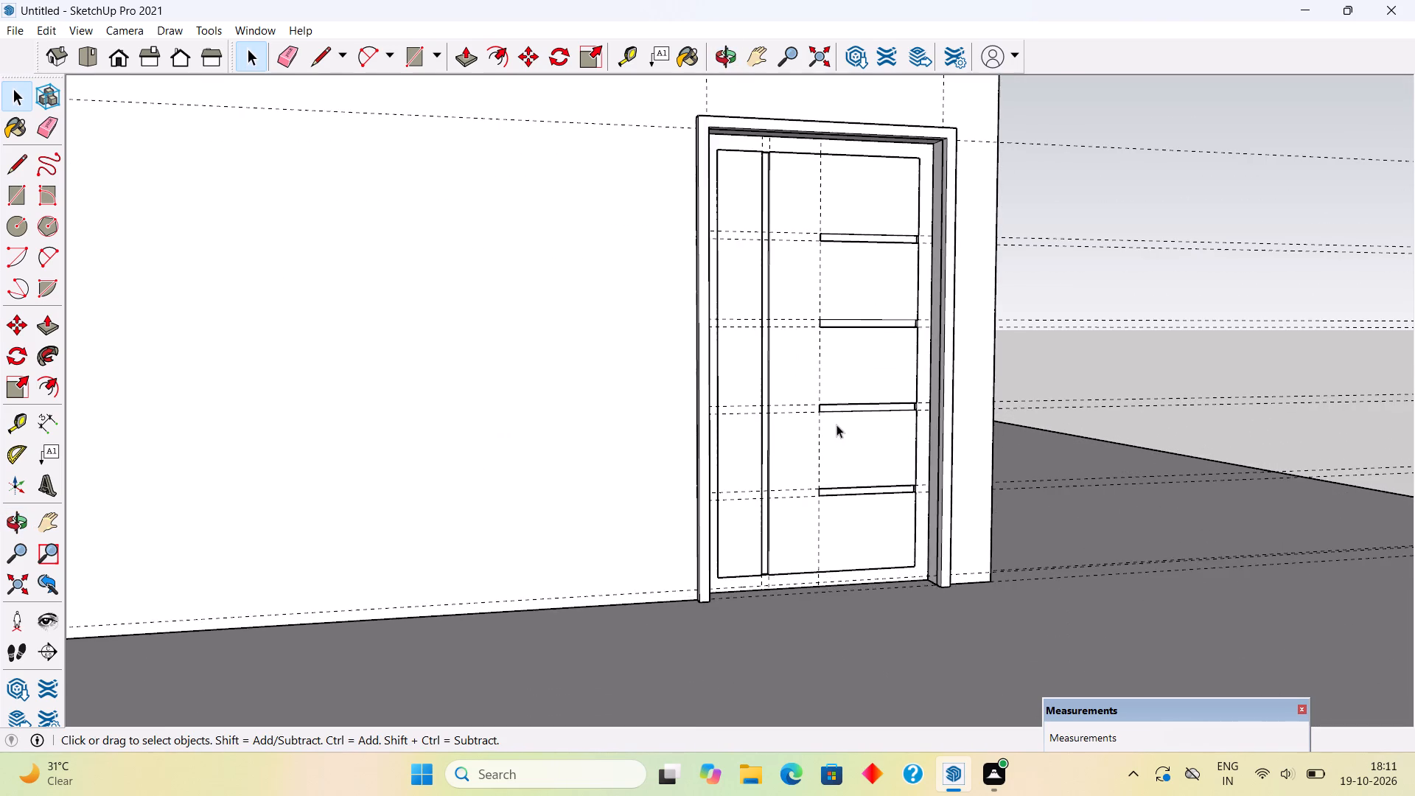
{"action": "scroll", "coordinate": [834, 423], "scroll_direction": "up", "scroll_amount": 2}
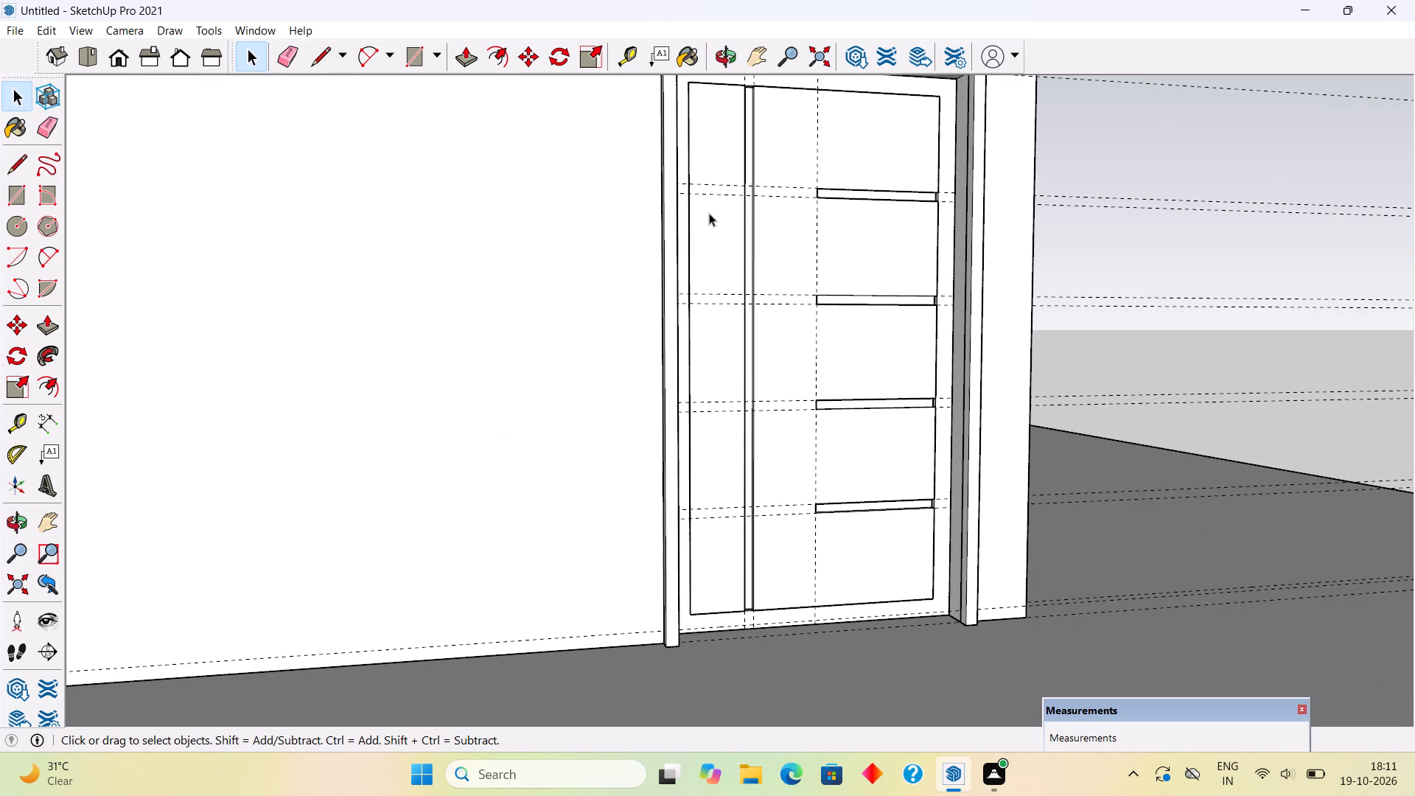
{"action": "key", "text": "r"}
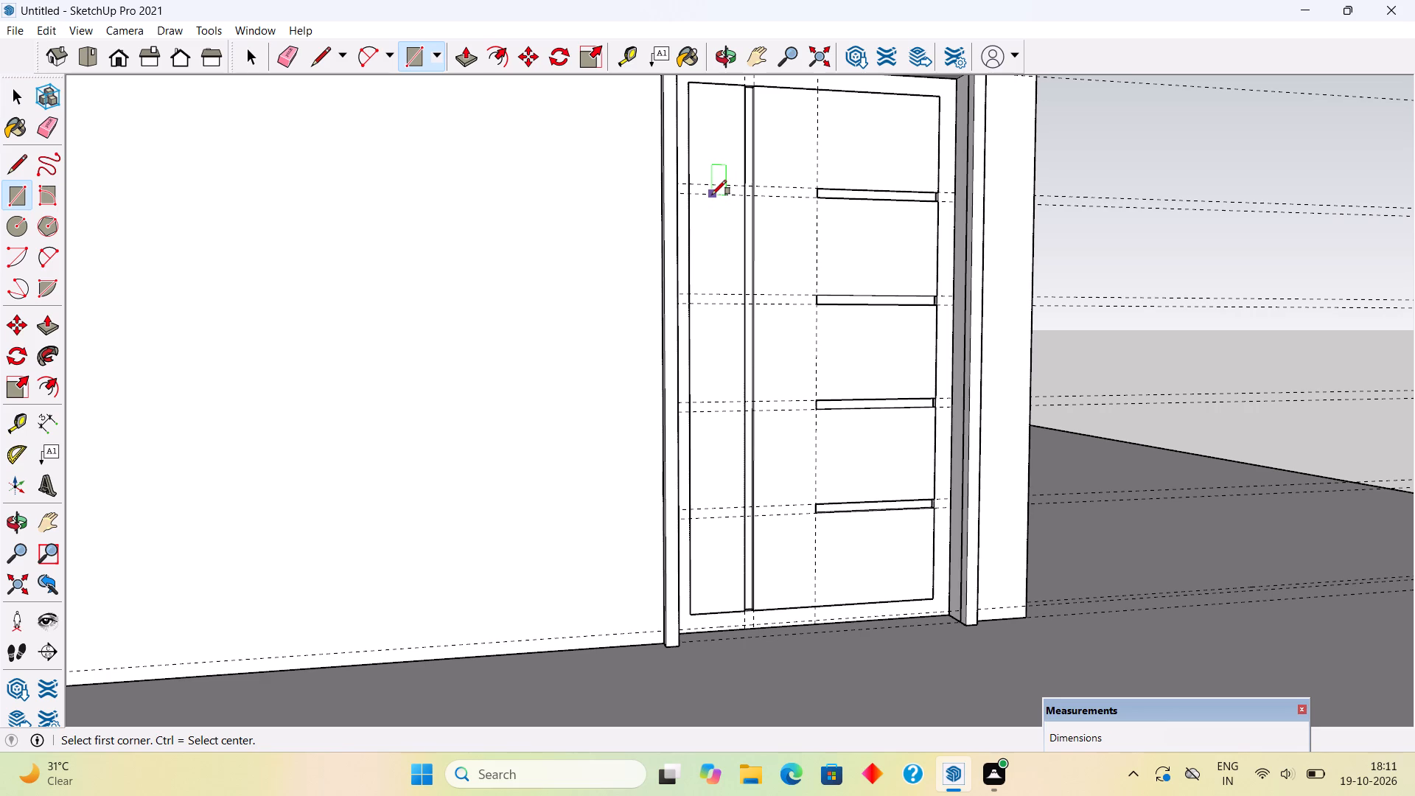
{"action": "left_click", "coordinate": [712, 194]}
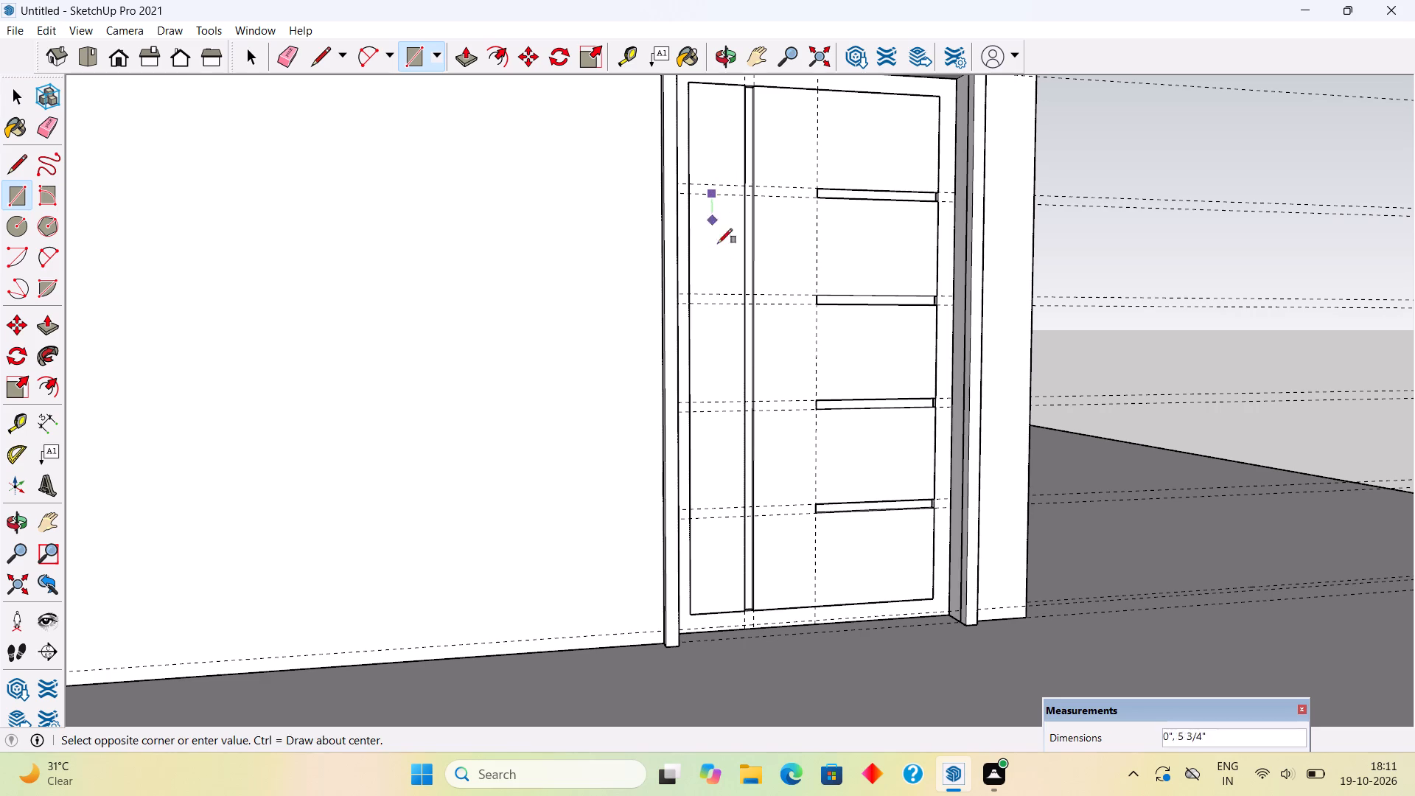
{"action": "left_click", "coordinate": [724, 511]}
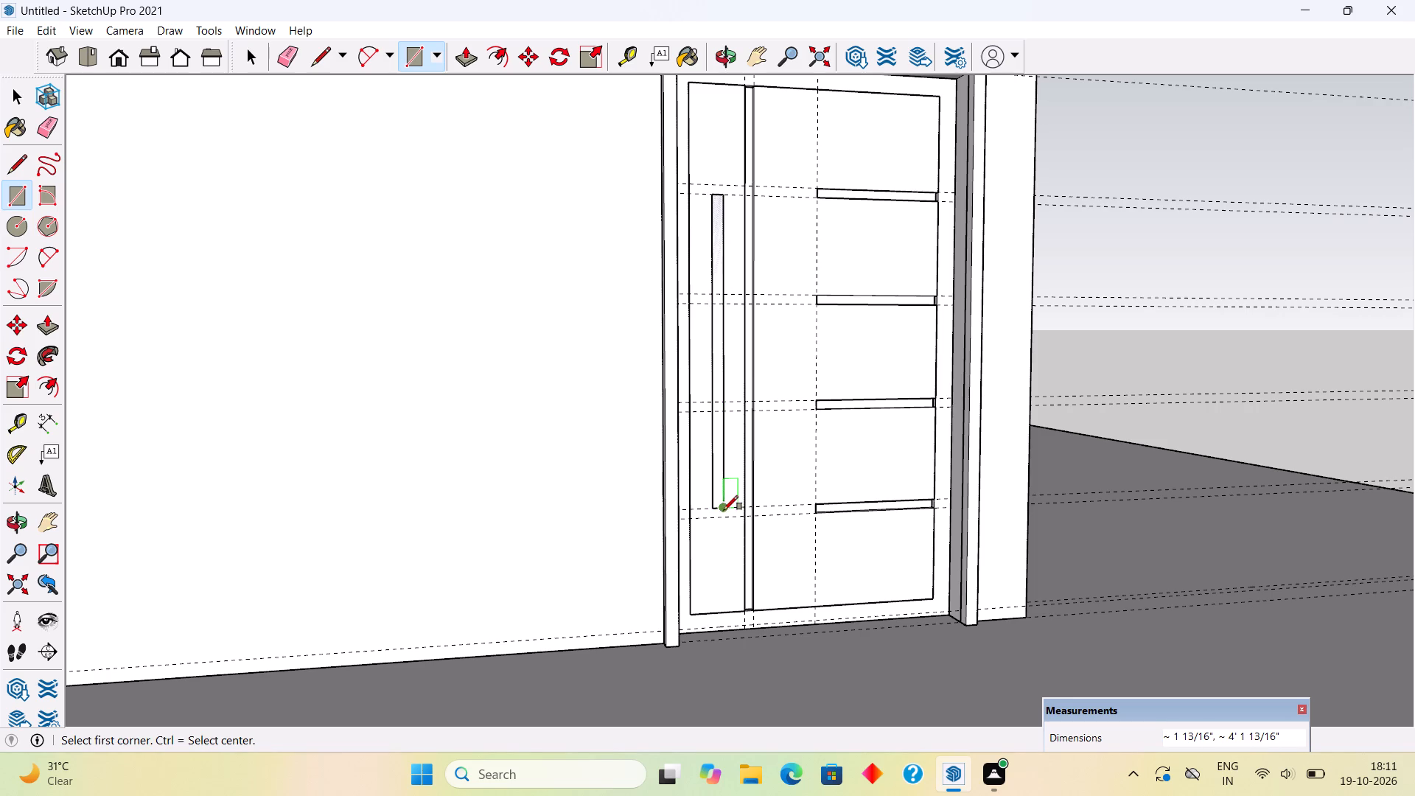
Extrude the handle rectangle 2" out from the door face.
{"action": "key", "text": "p"}
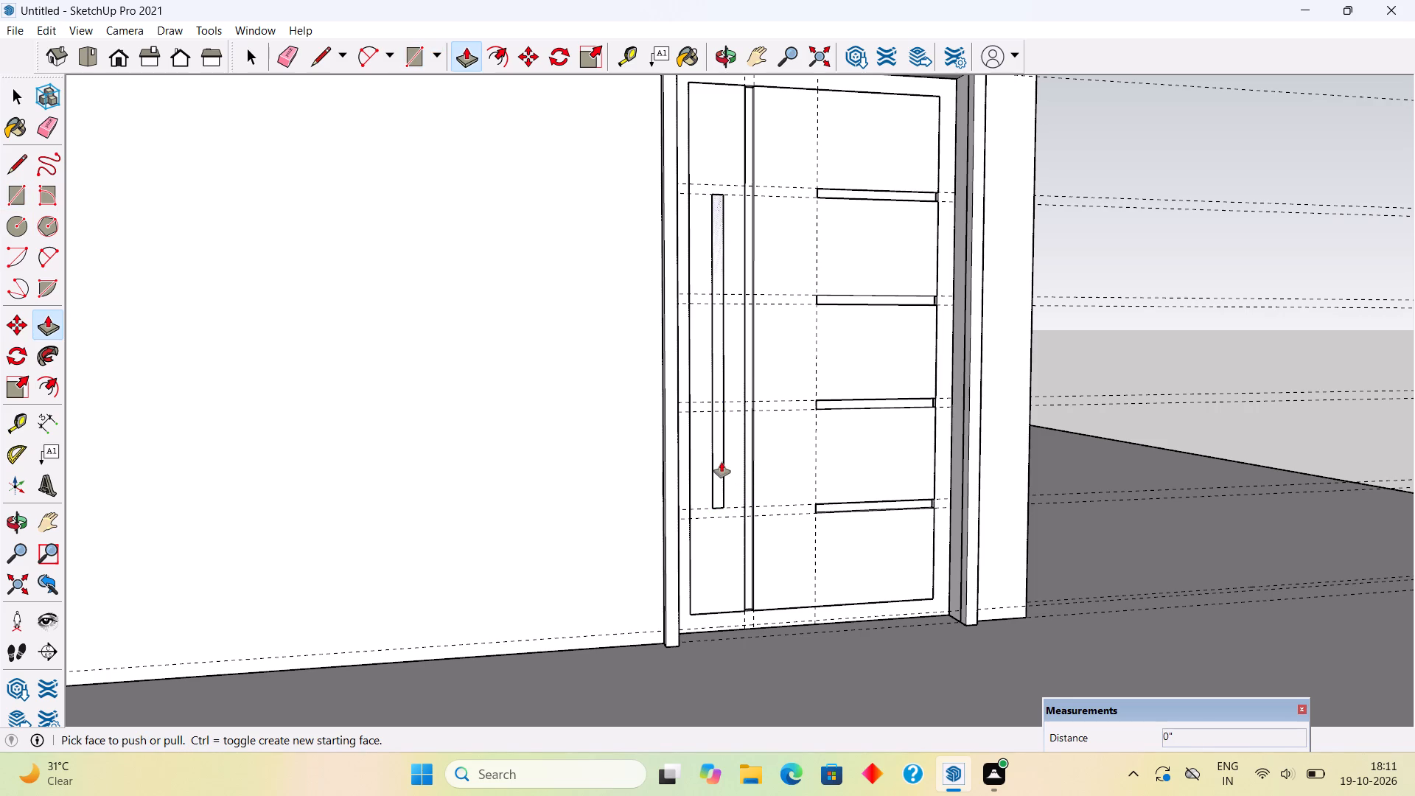
{"action": "left_click", "coordinate": [722, 462]}
{"action": "type", "text": "2\""}
{"action": "key", "text": "Return"}
{"action": "key", "text": "space"}
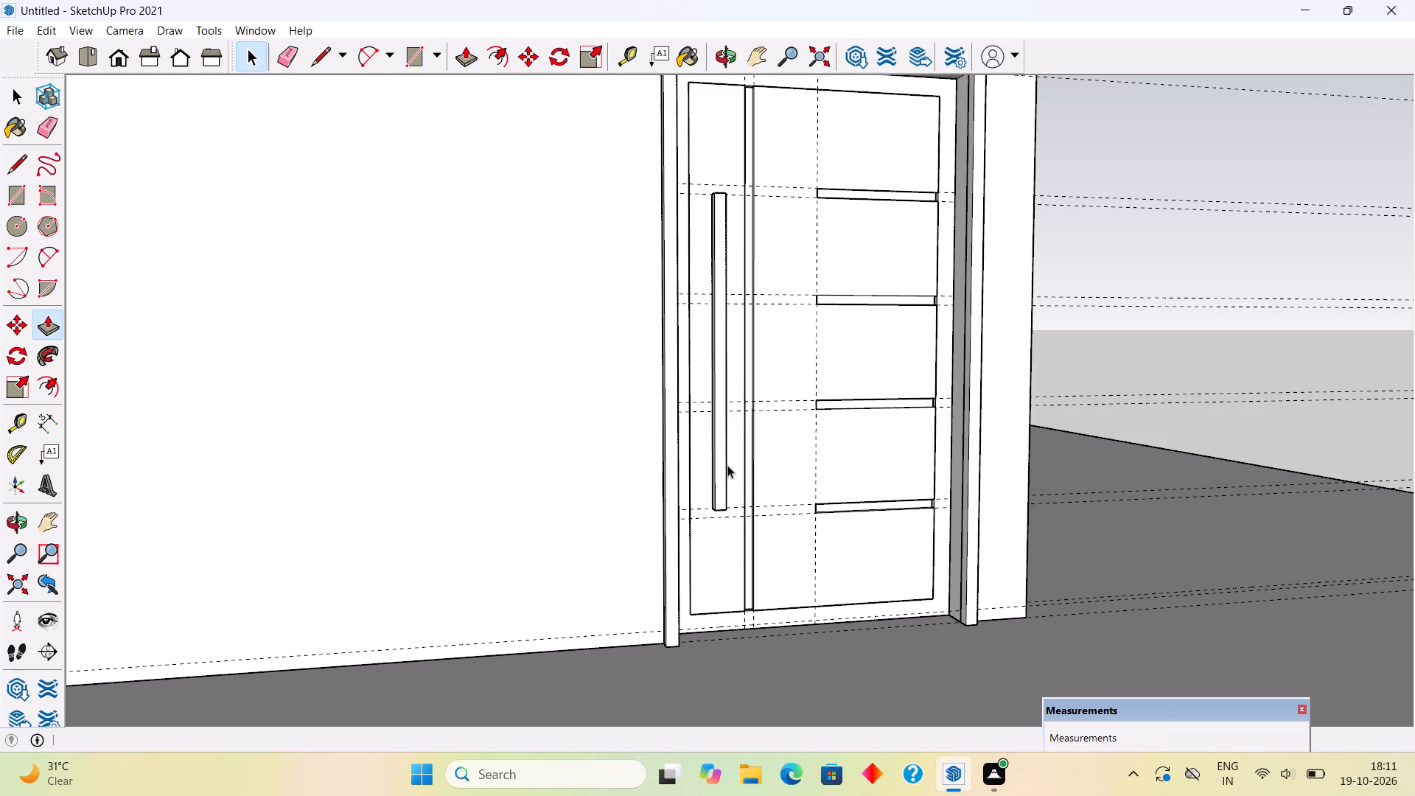
Offset the outline of the handle's side face inward about 13/16", forming a narrow inner rectangle.
{"action": "scroll", "coordinate": [612, 420], "scroll_direction": "up", "scroll_amount": 5}
{"action": "middle_click_drag", "start_coordinate": [774, 455], "coordinate": [1007, 610]}
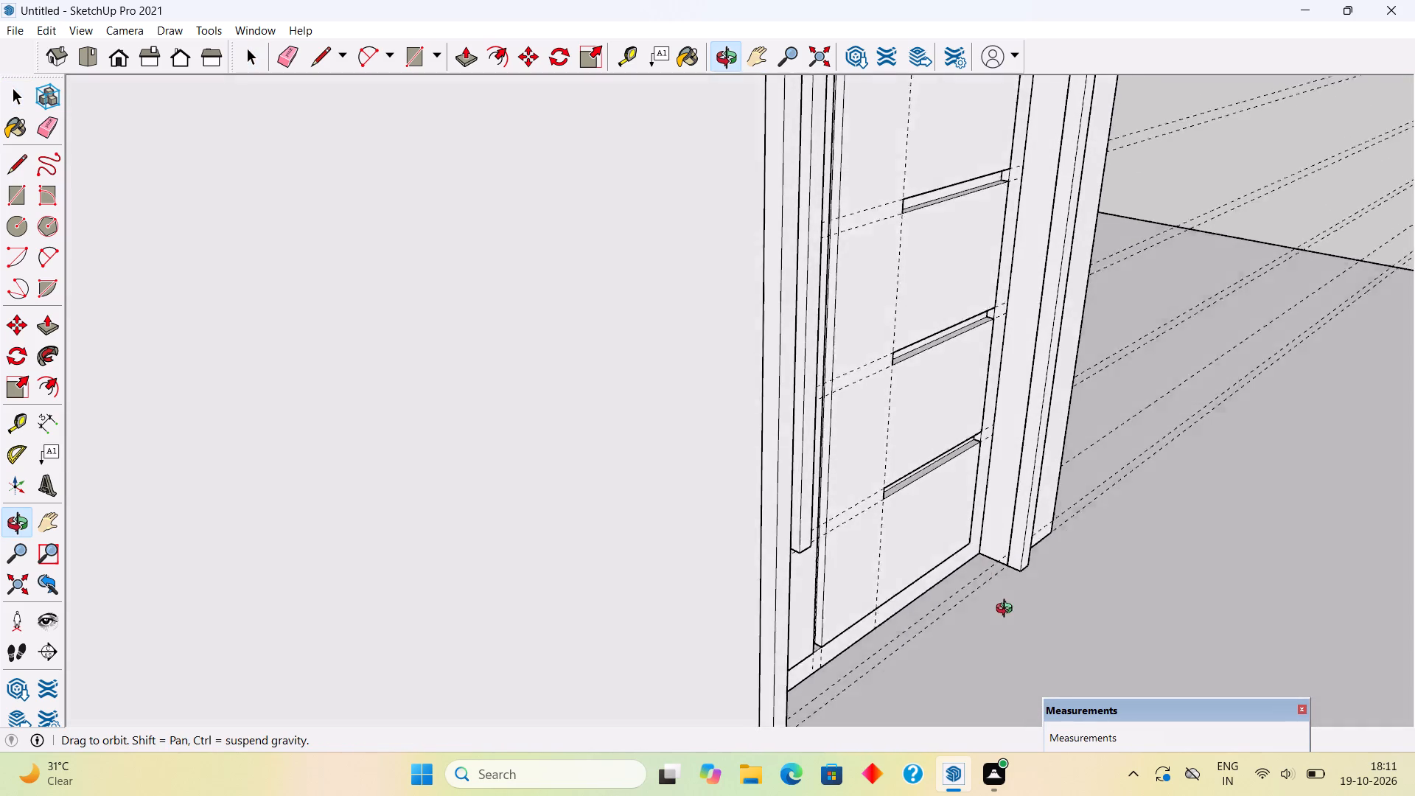
{"action": "middle_click_drag", "start_coordinate": [1007, 610], "coordinate": [996, 632]}
{"action": "scroll", "coordinate": [999, 631], "scroll_direction": "down", "scroll_amount": 4}
{"action": "scroll", "coordinate": [865, 312], "scroll_direction": "up", "scroll_amount": 5}
{"action": "scroll", "coordinate": [895, 447], "scroll_direction": "up", "scroll_amount": 4}
{"action": "middle_click_drag", "start_coordinate": [857, 522], "coordinate": [850, 517]}
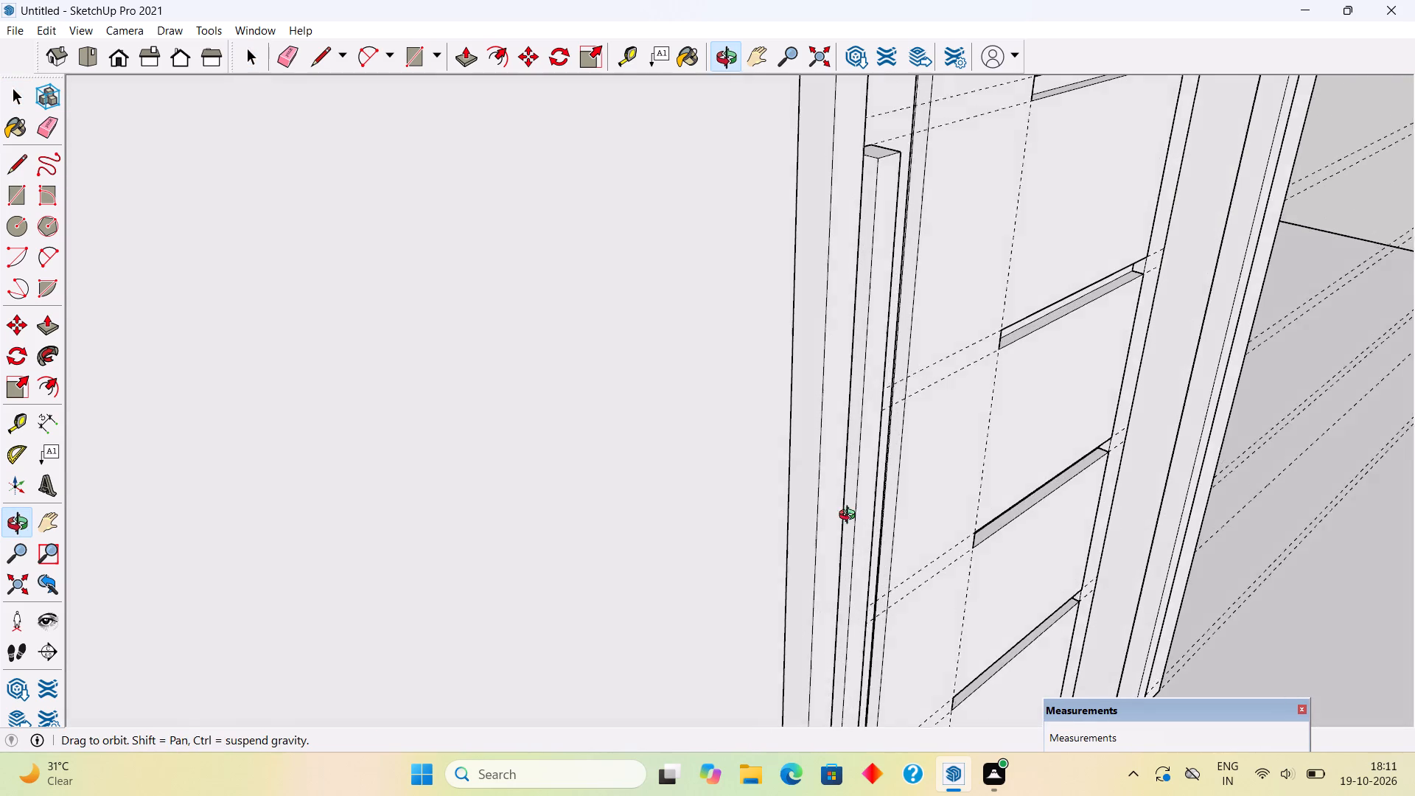
{"action": "middle_click_drag", "start_coordinate": [850, 517], "coordinate": [821, 443]}
{"action": "scroll", "coordinate": [821, 443], "scroll_direction": "down", "scroll_amount": 2}
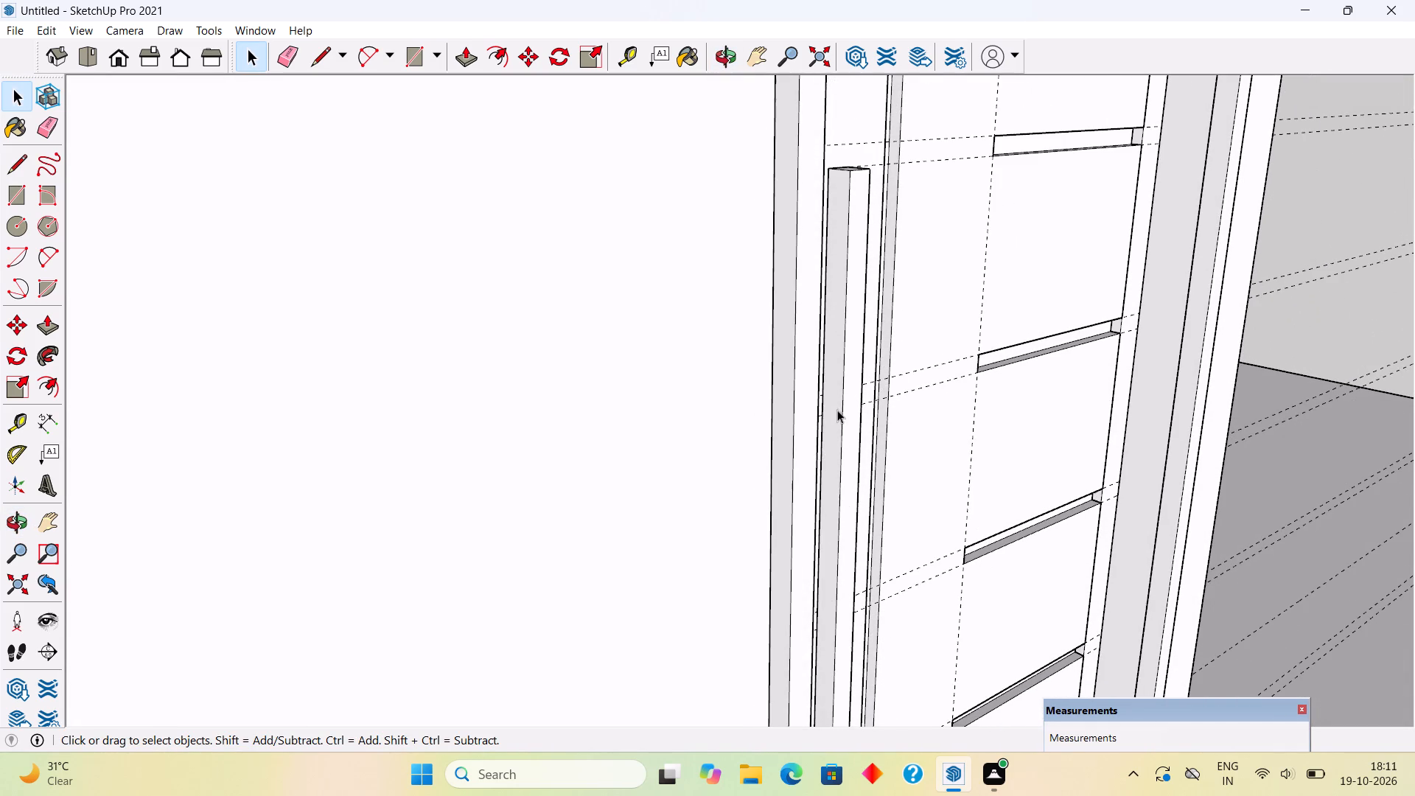
{"action": "scroll", "coordinate": [836, 408], "scroll_direction": "down", "scroll_amount": 3}
{"action": "scroll", "coordinate": [843, 729], "scroll_direction": "up", "scroll_amount": 6}
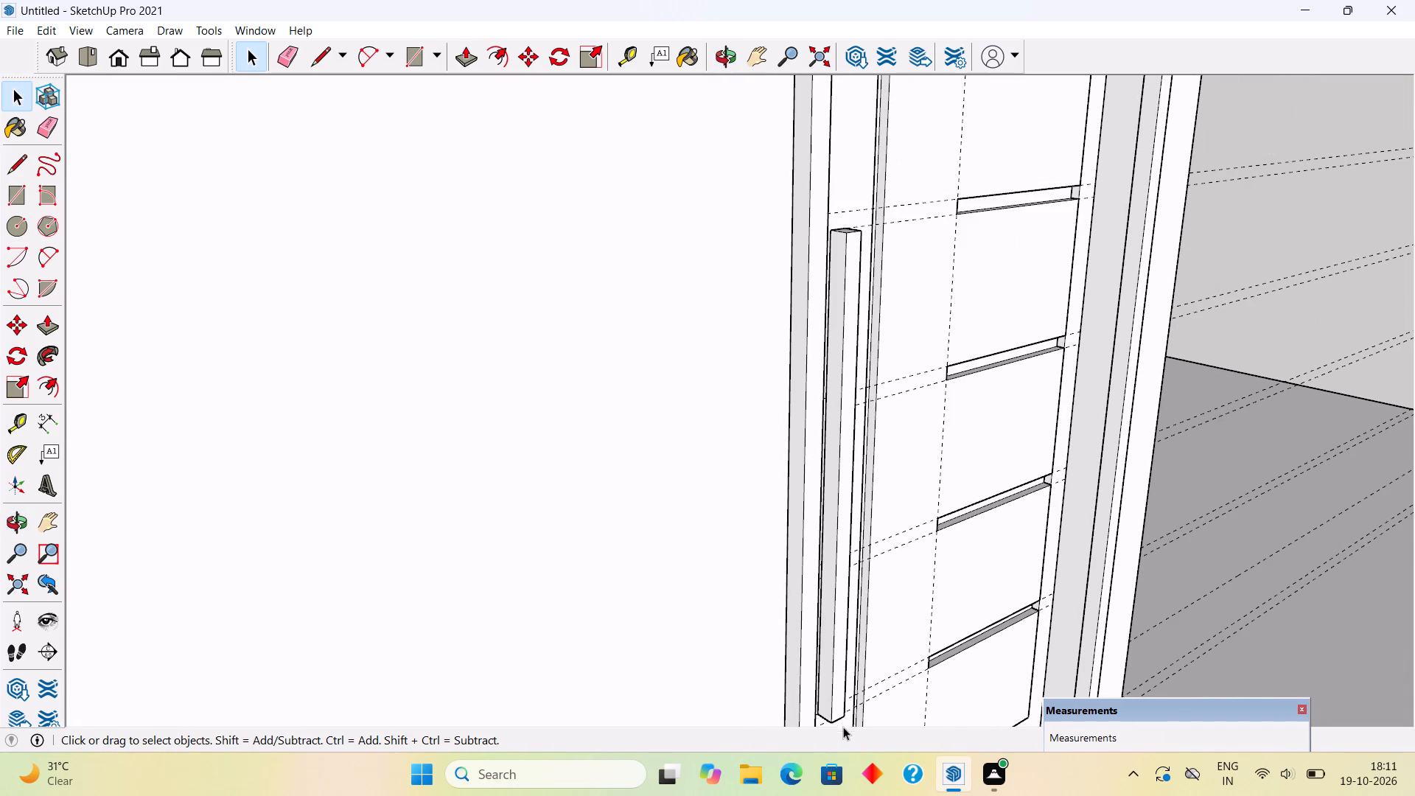
{"action": "scroll", "coordinate": [844, 722], "scroll_direction": "up", "scroll_amount": 2}
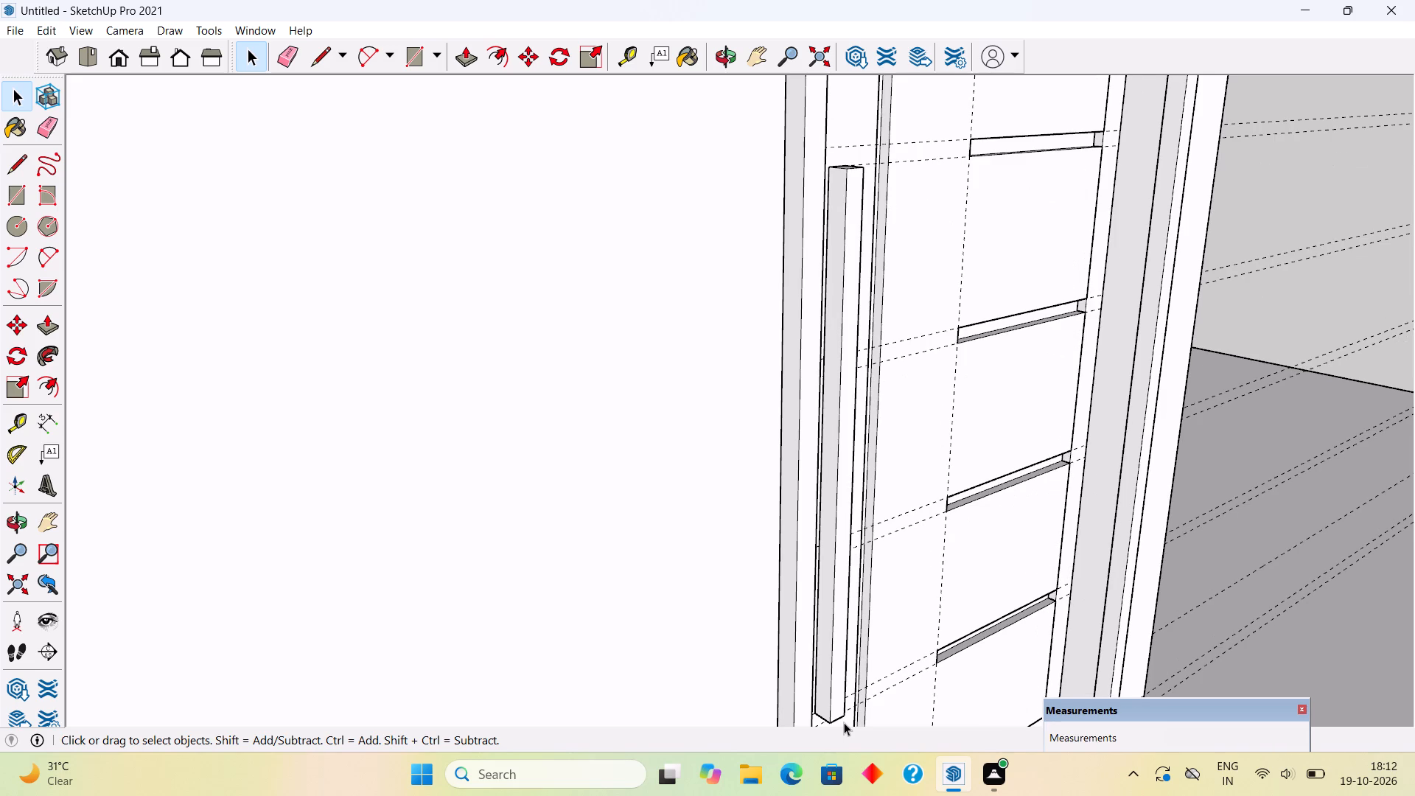
{"action": "key", "text": "f"}
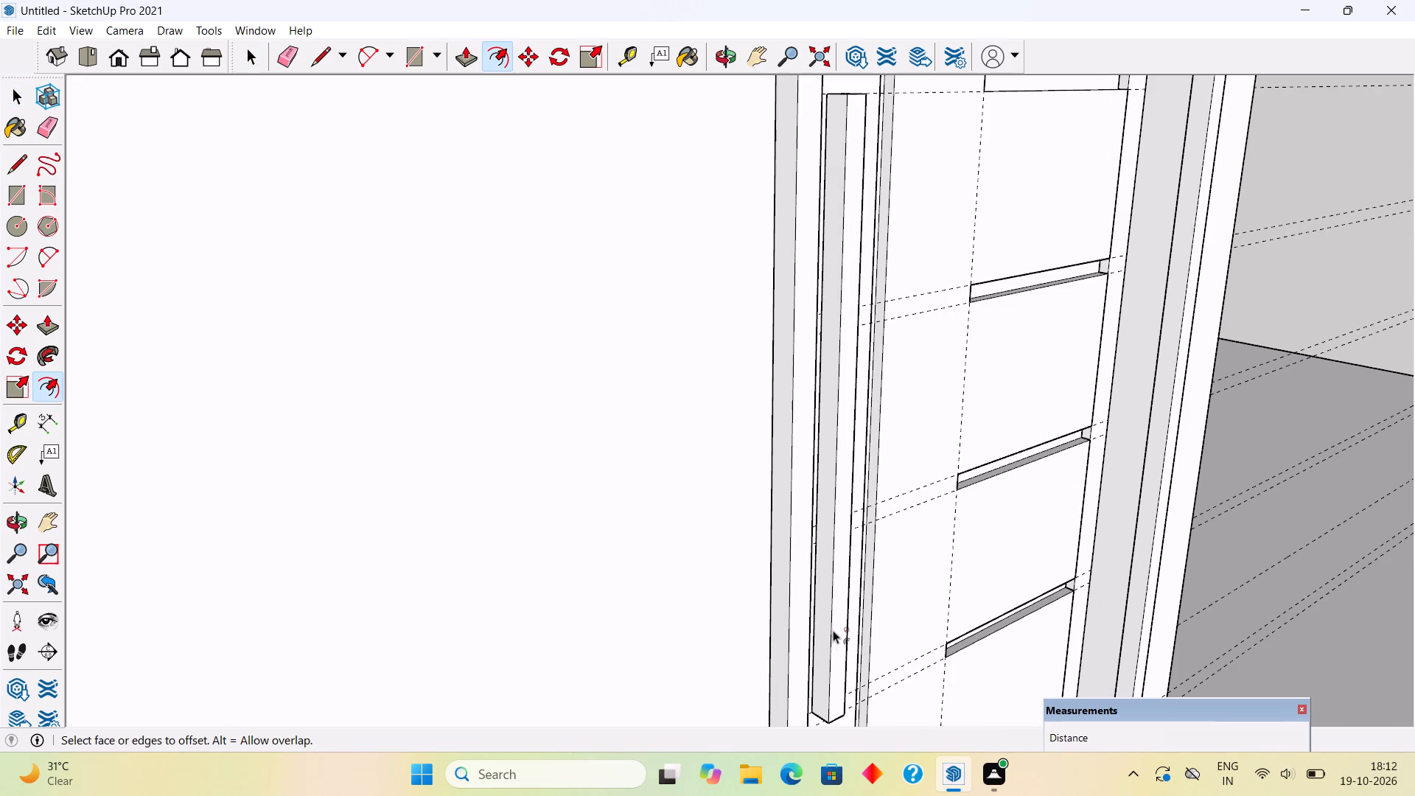
{"action": "left_click", "coordinate": [823, 612]}
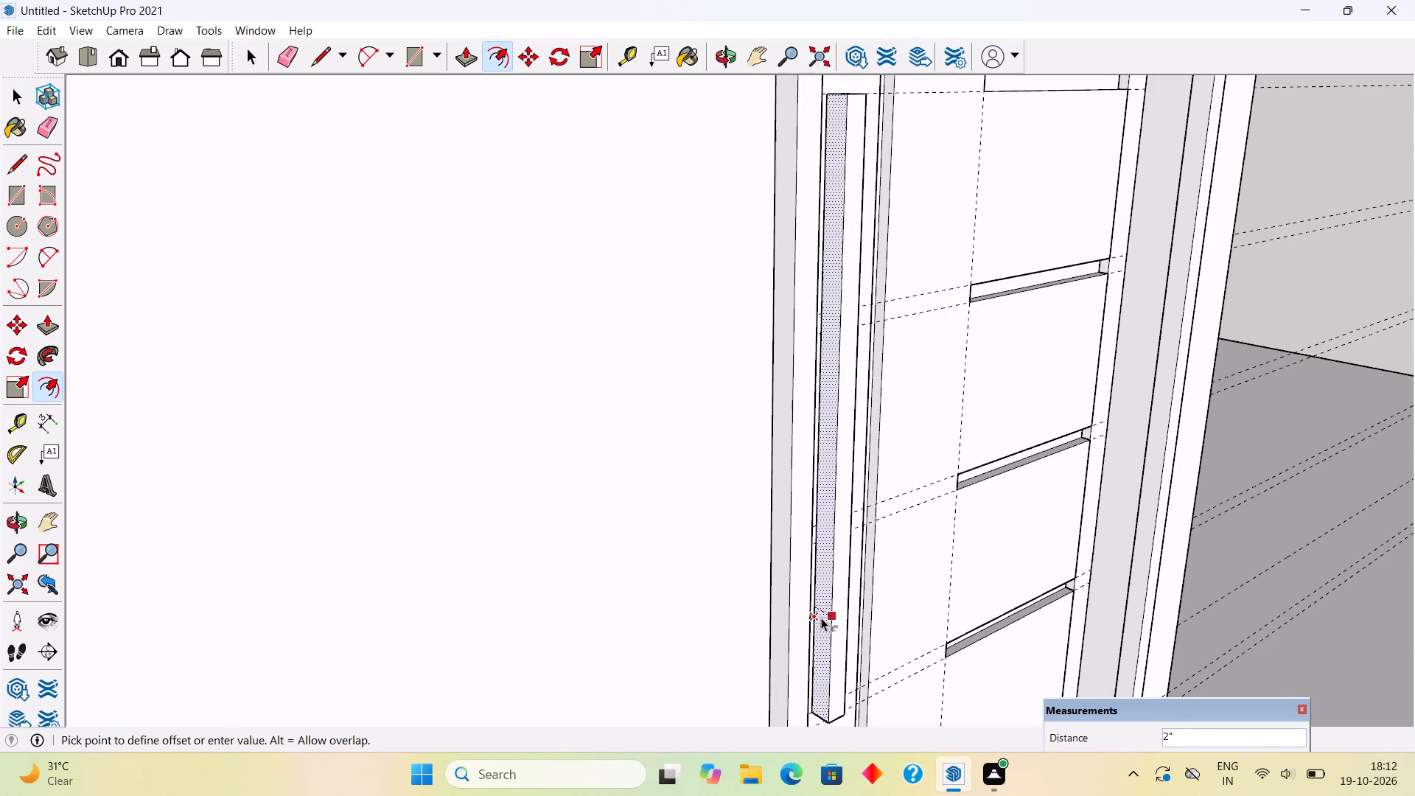
{"action": "scroll", "coordinate": [821, 618], "scroll_direction": "up", "scroll_amount": 6}
{"action": "key", "text": "f"}
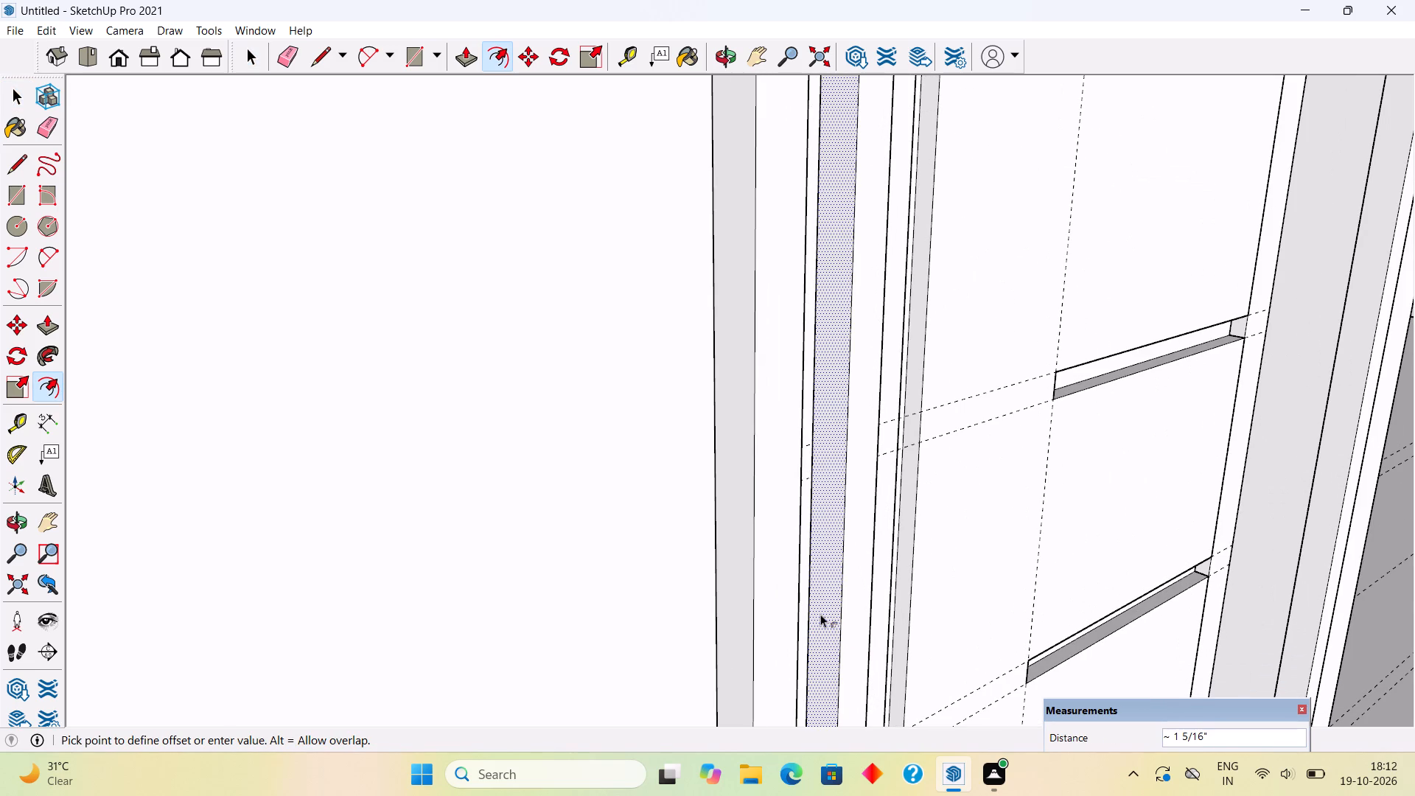
{"action": "left_click", "coordinate": [832, 621]}
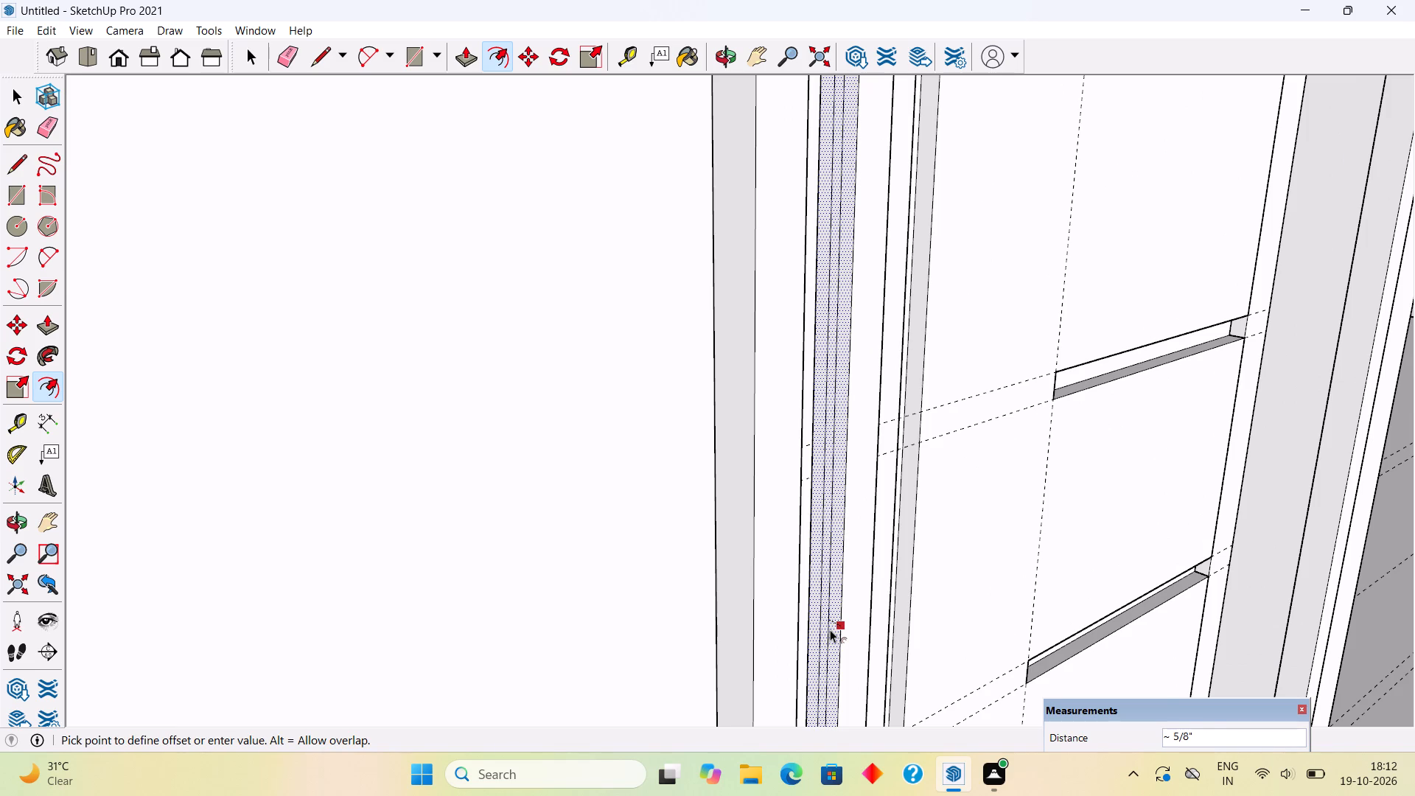
{"action": "left_click", "coordinate": [827, 626]}
Draw two lines about 13/16" long from the inner rectangle's bottom and top corners to the handle's door-side edge.
{"action": "key", "text": "b"}
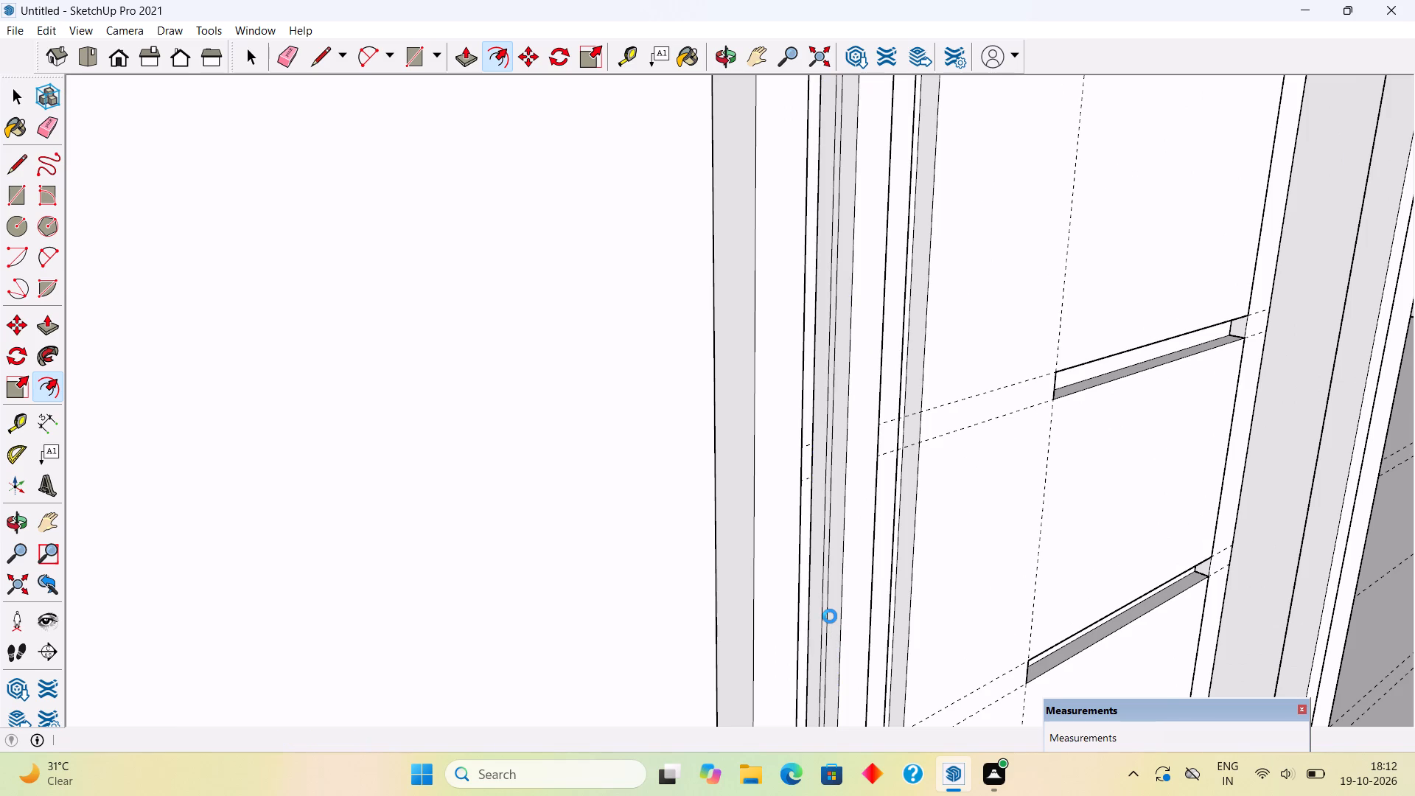
{"action": "key", "text": "l"}
{"action": "scroll", "coordinate": [855, 405], "scroll_direction": "down", "scroll_amount": 4}
{"action": "scroll", "coordinate": [853, 699], "scroll_direction": "up", "scroll_amount": 4}
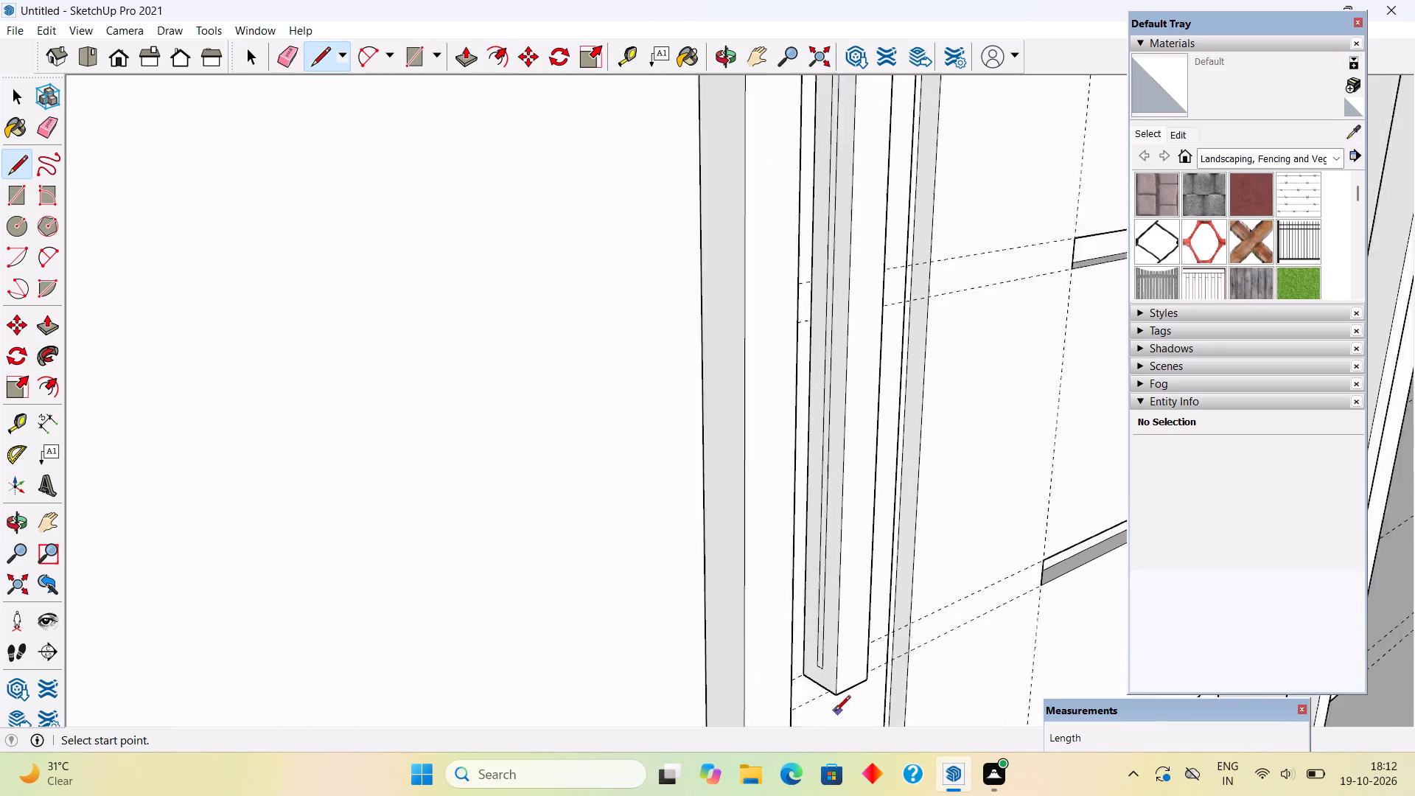
{"action": "scroll", "coordinate": [835, 712], "scroll_direction": "up", "scroll_amount": 2}
{"action": "scroll", "coordinate": [804, 654], "scroll_direction": "up", "scroll_amount": 15}
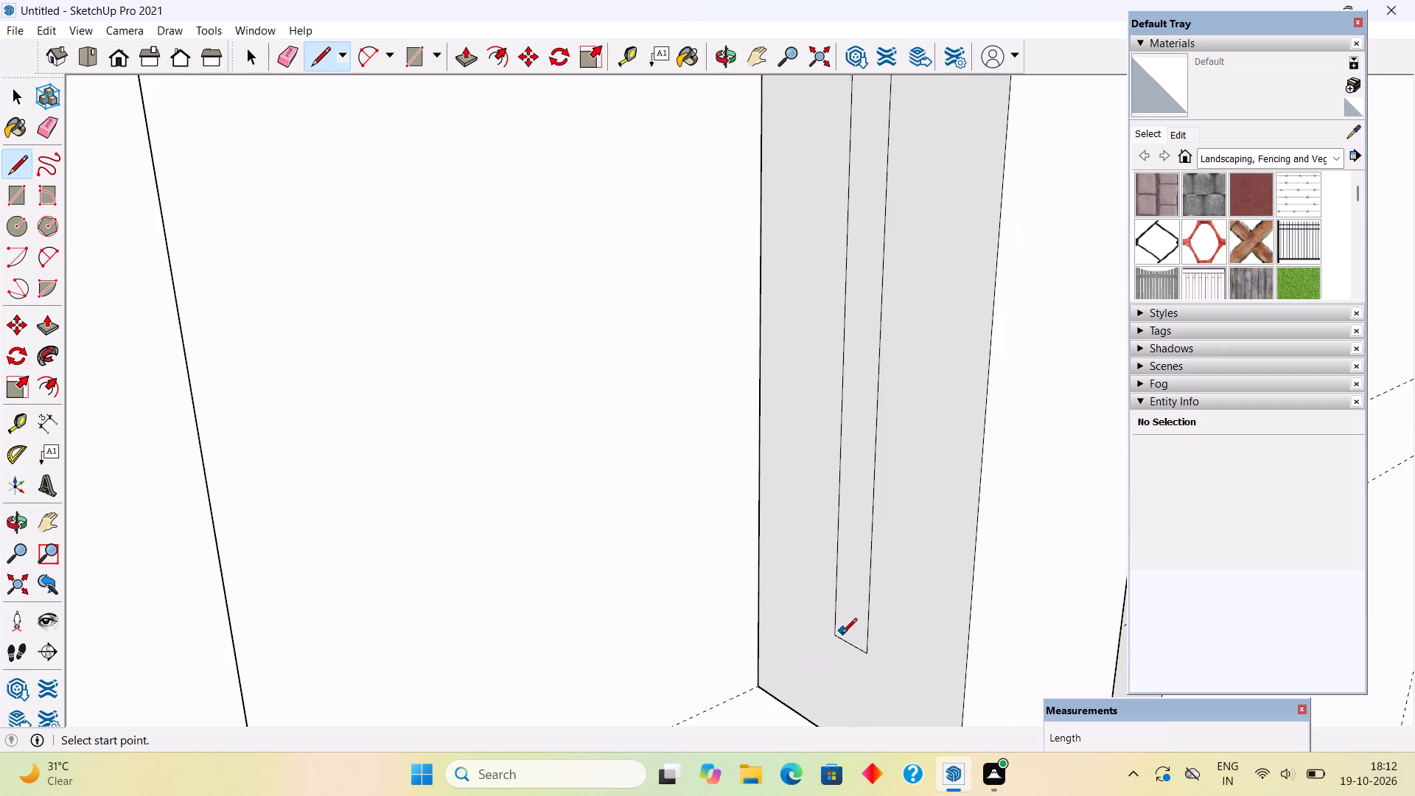
{"action": "left_click", "coordinate": [838, 639]}
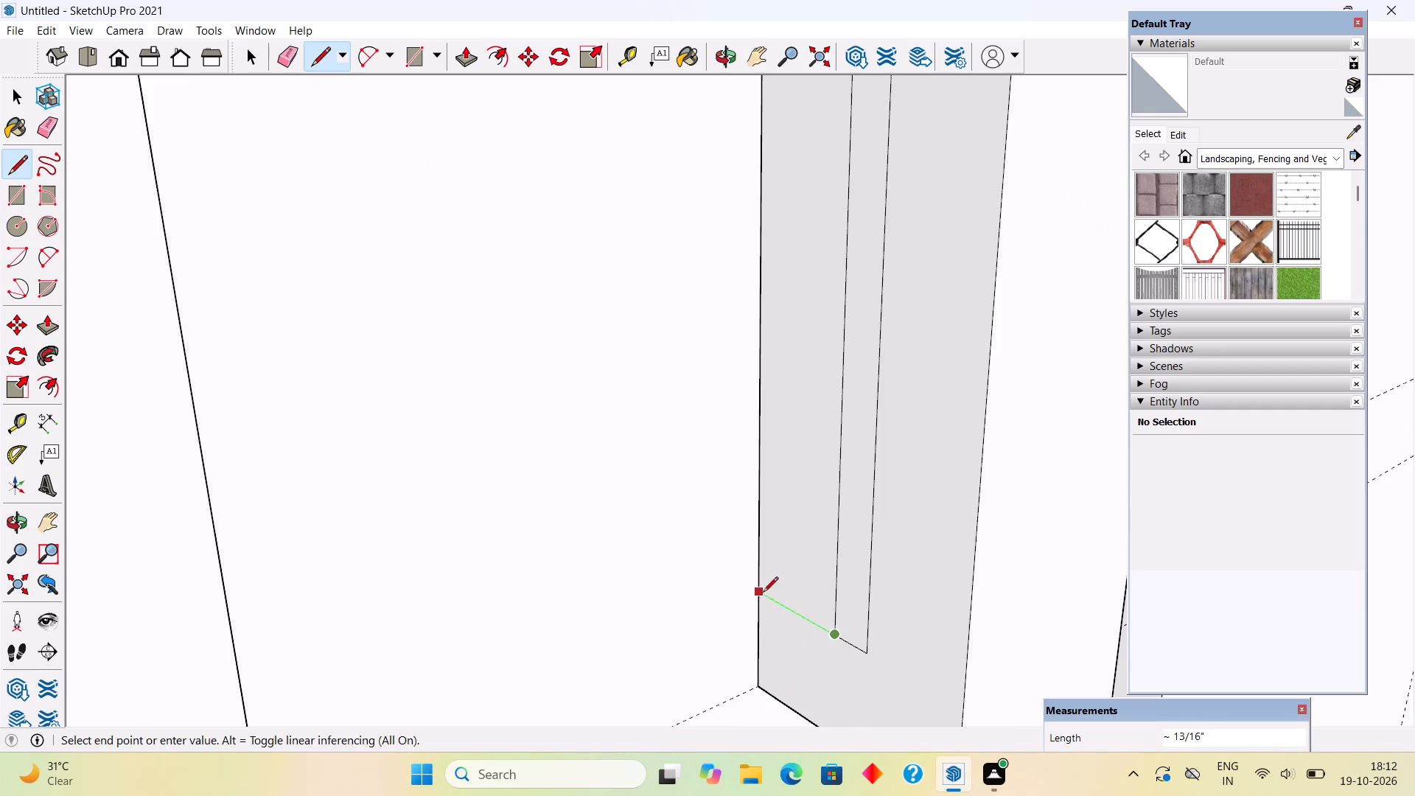
{"action": "left_click", "coordinate": [764, 591]}
{"action": "scroll", "coordinate": [747, 627], "scroll_direction": "down", "scroll_amount": 20}
{"action": "scroll", "coordinate": [747, 627], "scroll_direction": "down", "scroll_amount": 4}
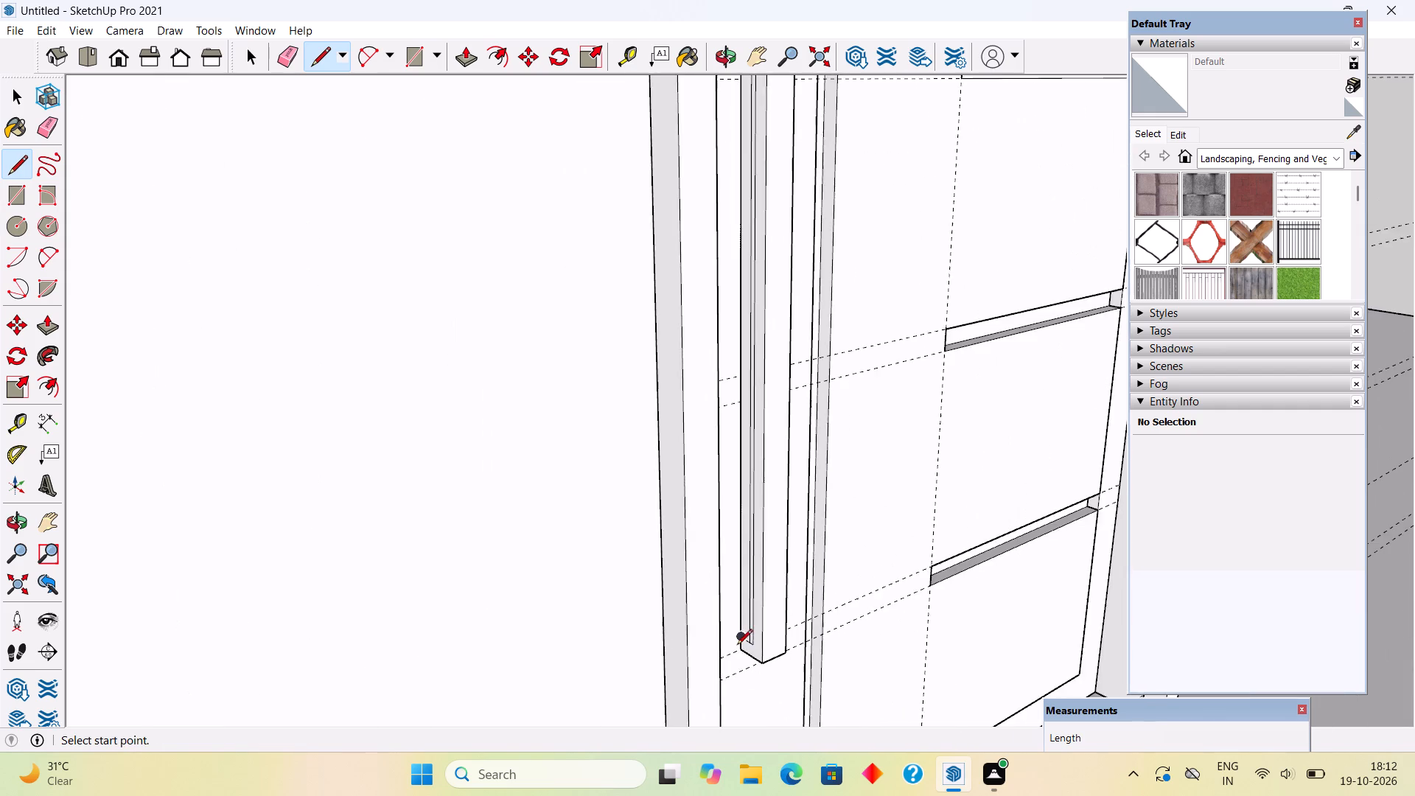
{"action": "scroll", "coordinate": [736, 646], "scroll_direction": "down", "scroll_amount": 6}
{"action": "scroll", "coordinate": [745, 156], "scroll_direction": "up", "scroll_amount": 15}
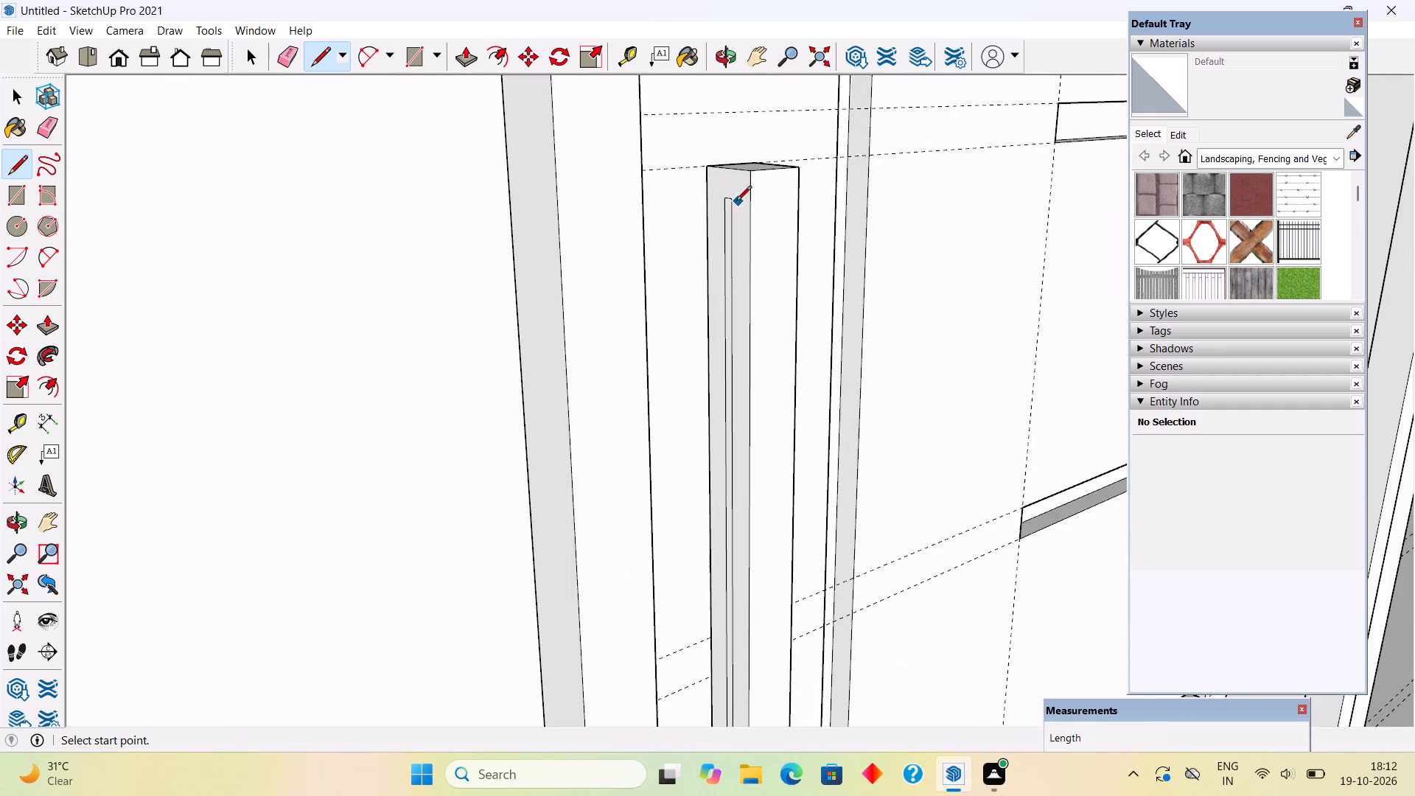
{"action": "scroll", "coordinate": [736, 202], "scroll_direction": "up", "scroll_amount": 15}
{"action": "left_click", "coordinate": [706, 186]}
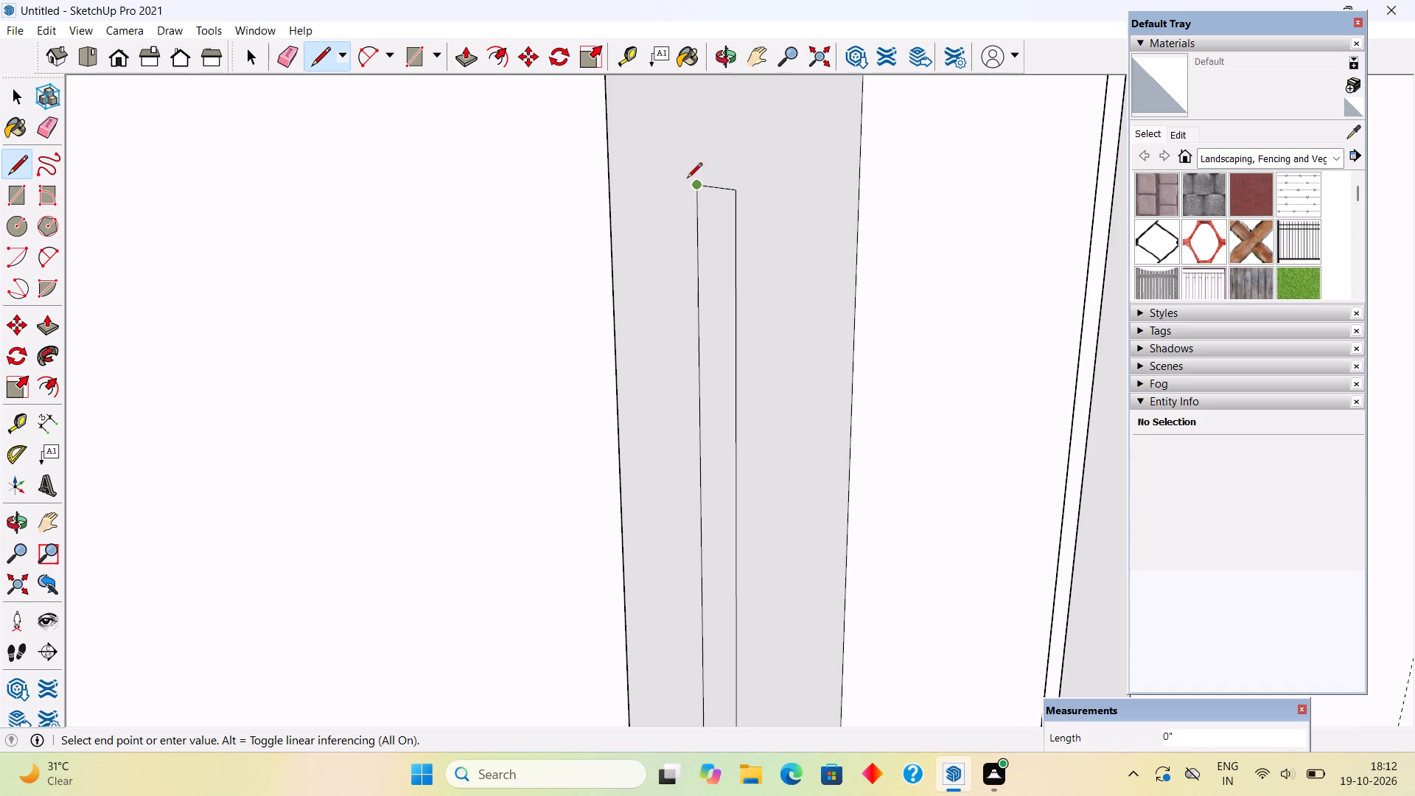
{"action": "left_click", "coordinate": [608, 164]}
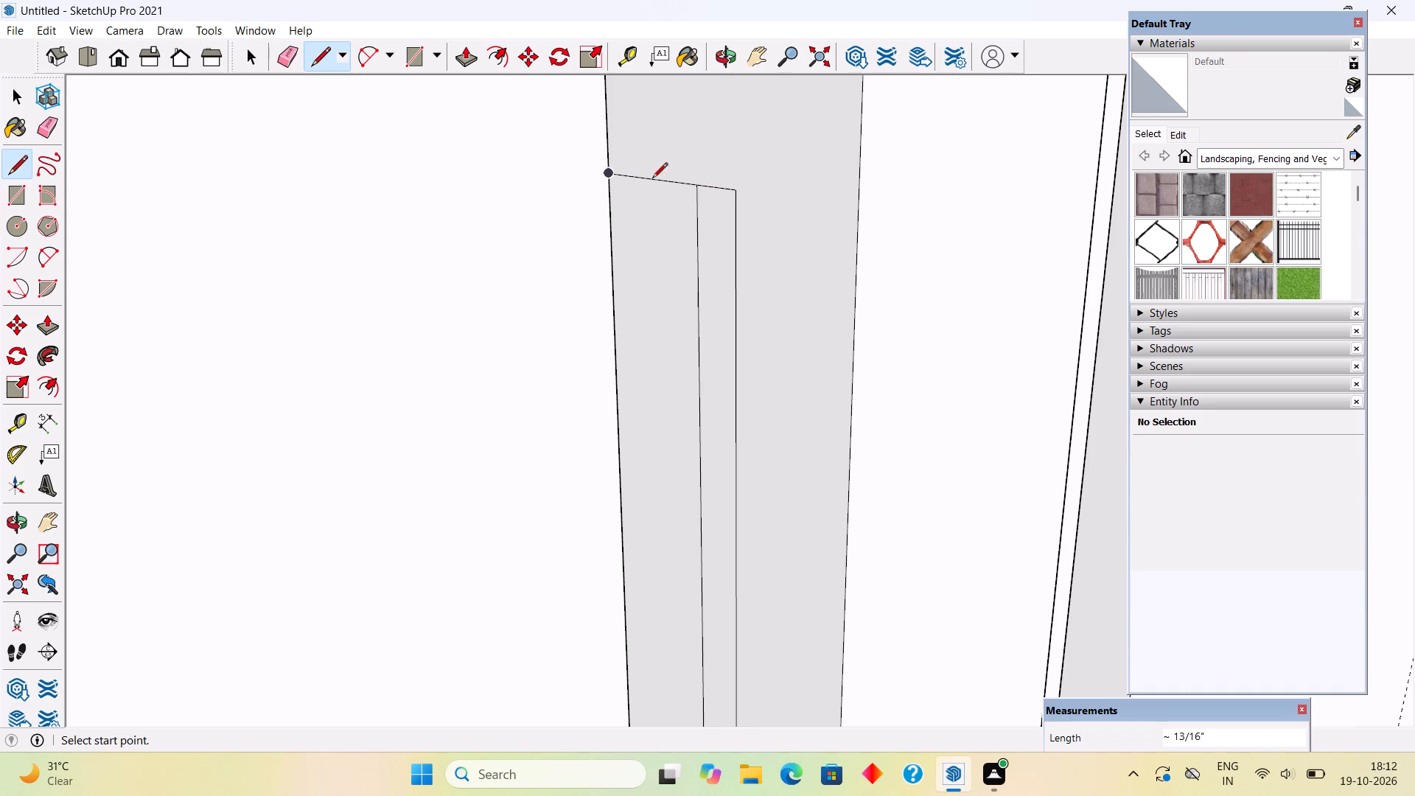
Erase the inner rectangle's long door-side edge and push the merged face through the handle's width, cutting a gap behind the grip.
{"action": "key", "text": "space"}
{"action": "left_click", "coordinate": [696, 321]}
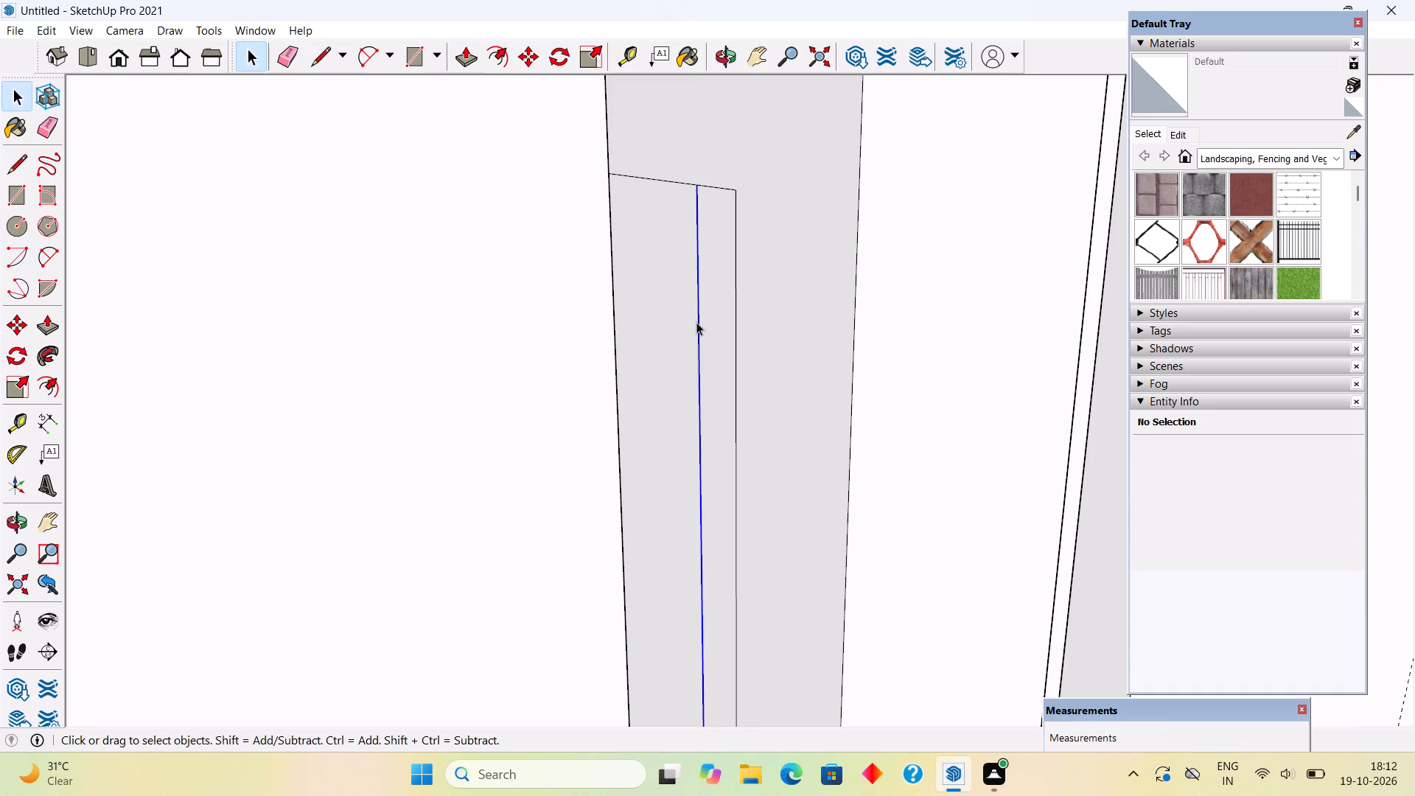
{"action": "key", "text": "Delete"}
{"action": "left_click", "coordinate": [705, 335]}
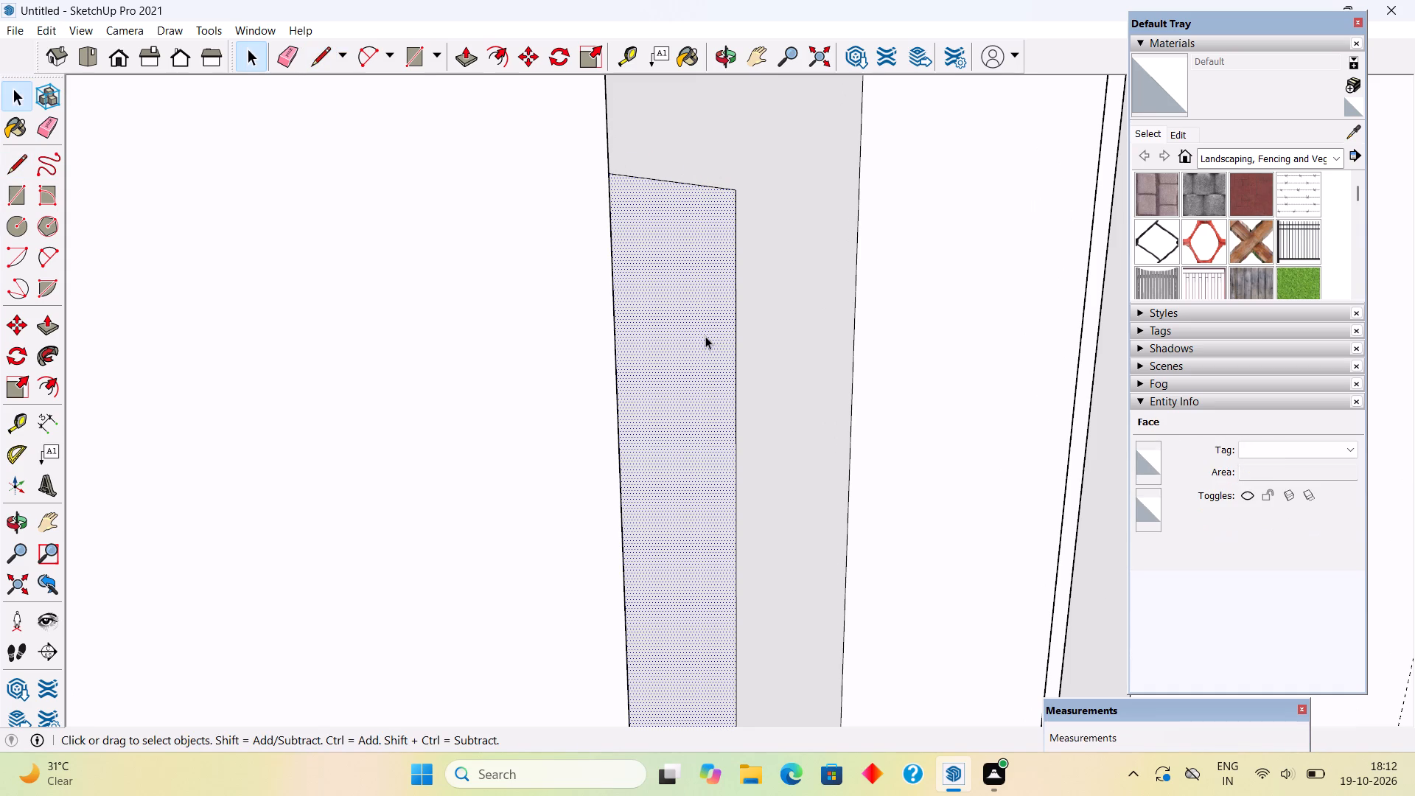
{"action": "key", "text": "p"}
{"action": "left_click_drag", "start_coordinate": [705, 336], "coordinate": [1061, 369]}
Extend the handle's top face upward 1 1/2" to the upper guide line.
{"action": "scroll", "coordinate": [684, 285], "scroll_direction": "down", "scroll_amount": 5}
{"action": "middle_click_drag", "start_coordinate": [718, 391], "coordinate": [461, 315]}
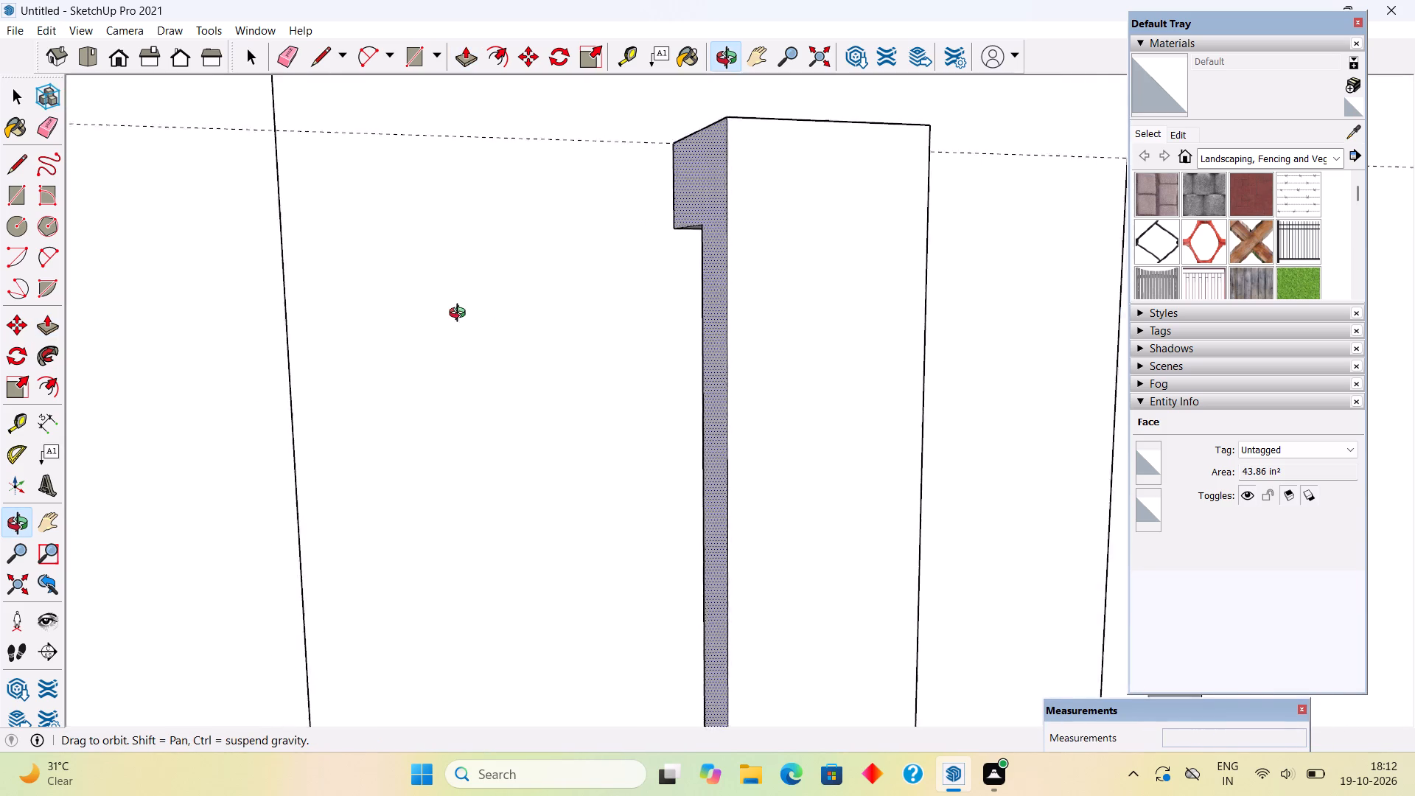
{"action": "middle_click_drag", "start_coordinate": [461, 315], "coordinate": [223, 350]}
{"action": "scroll", "coordinate": [838, 431], "scroll_direction": "down", "scroll_amount": 3}
{"action": "scroll", "coordinate": [838, 418], "scroll_direction": "up", "scroll_amount": 1}
{"action": "scroll", "coordinate": [831, 268], "scroll_direction": "down", "scroll_amount": 6}
{"action": "middle_click_drag", "start_coordinate": [820, 285], "coordinate": [818, 370]}
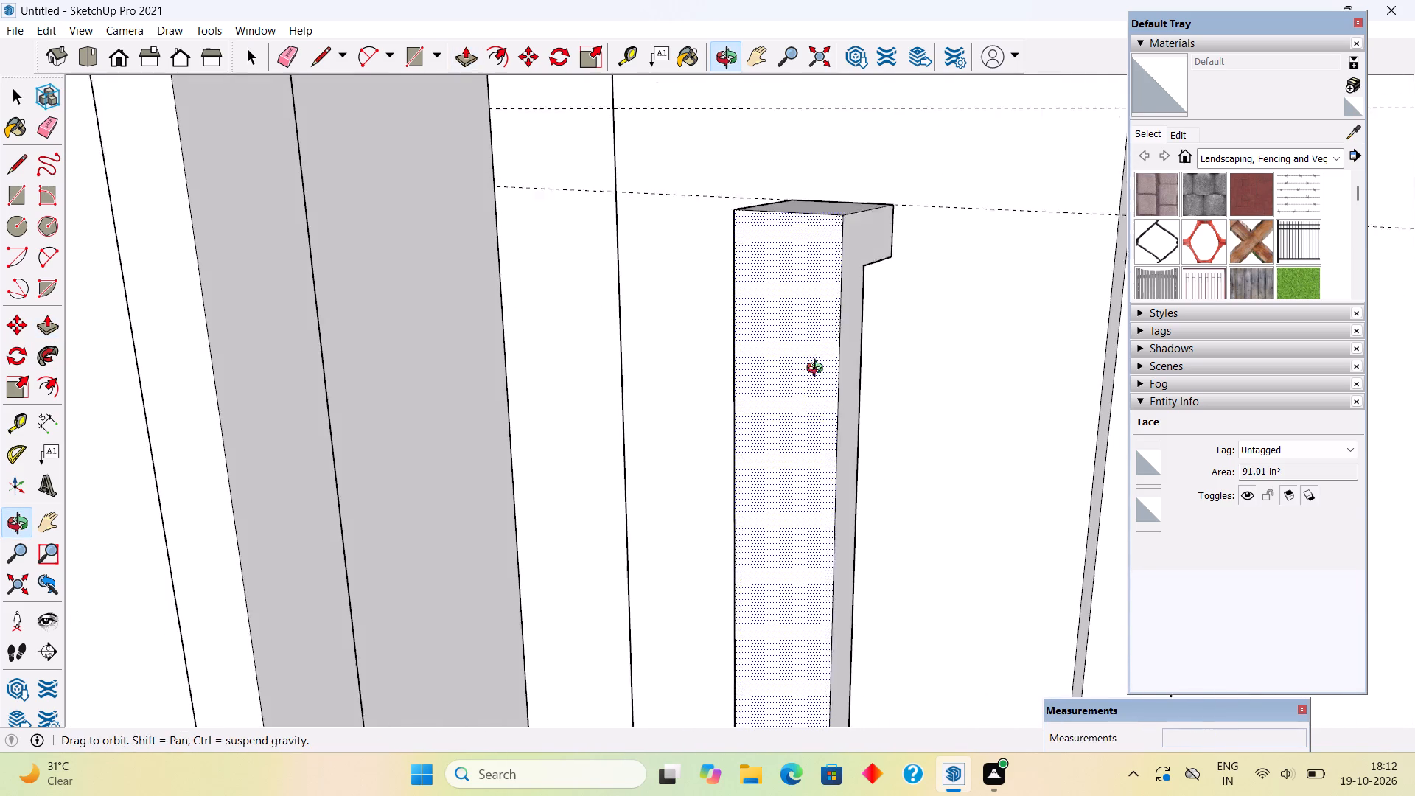
{"action": "middle_click_drag", "start_coordinate": [818, 370], "coordinate": [816, 413]}
{"action": "left_click", "coordinate": [840, 235]}
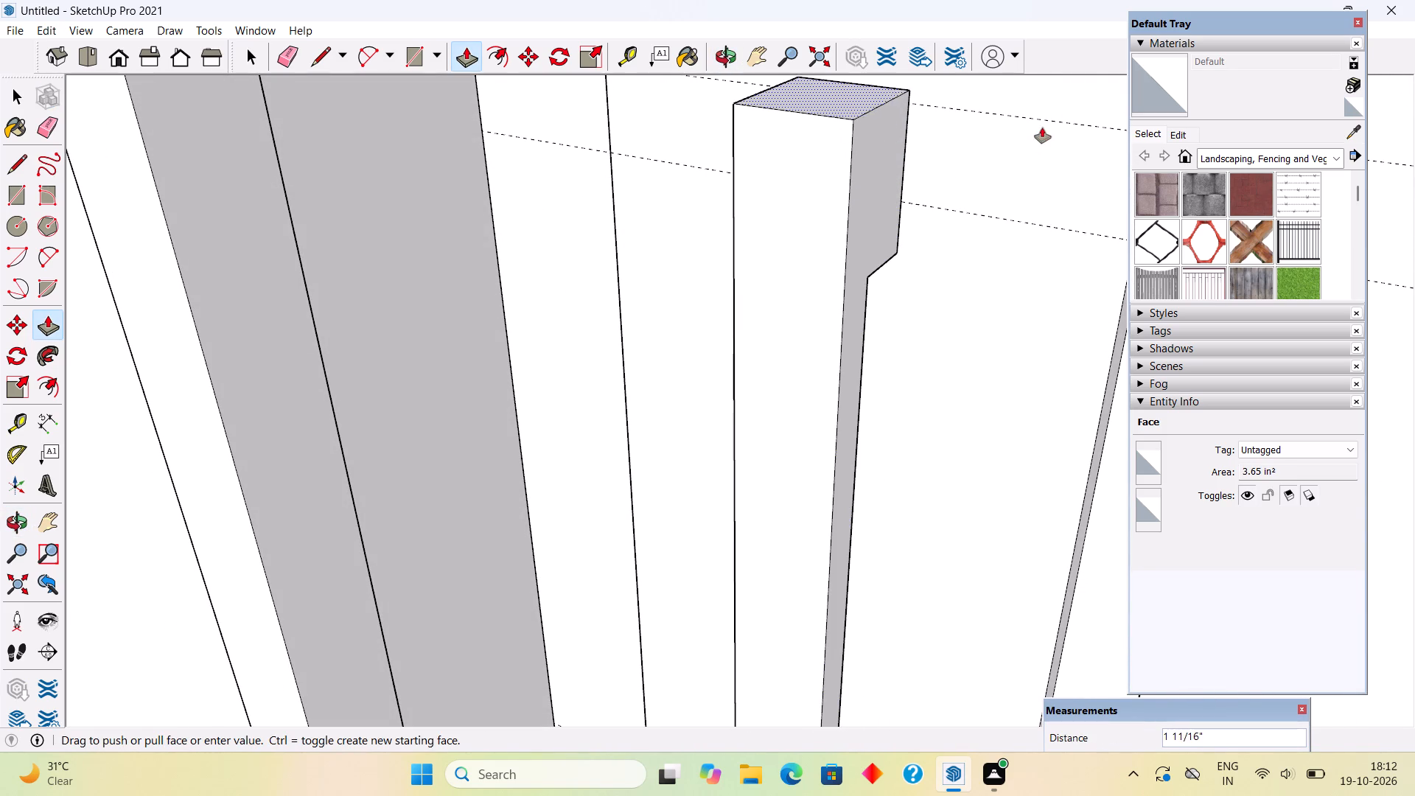
{"action": "left_click", "coordinate": [1055, 122]}
Extend the handle's bottom face downward to the lower guide line.
{"action": "scroll", "coordinate": [877, 245], "scroll_direction": "down", "scroll_amount": 17}
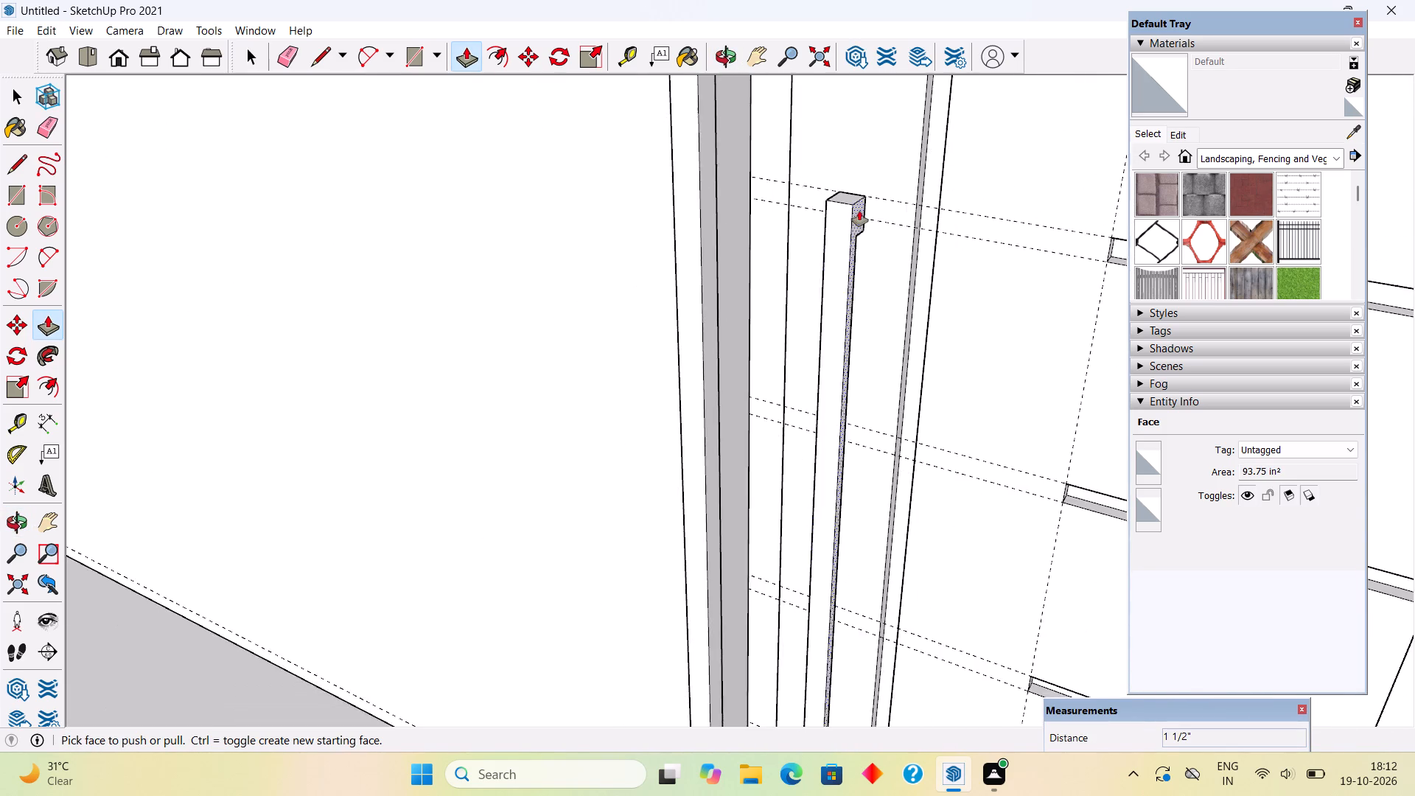
{"action": "scroll", "coordinate": [859, 211], "scroll_direction": "down", "scroll_amount": 6}
{"action": "middle_click_drag", "start_coordinate": [890, 573], "coordinate": [982, 220]}
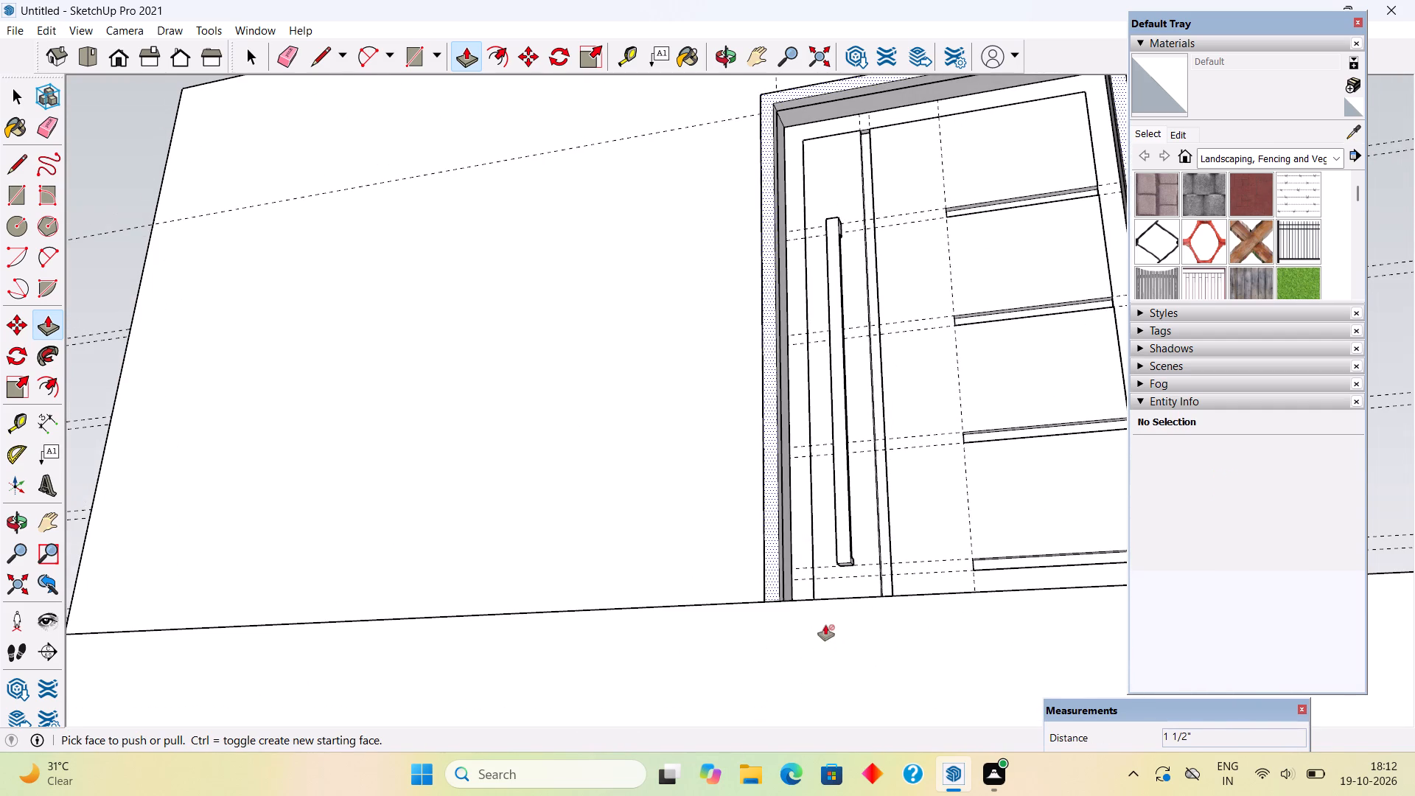
{"action": "scroll", "coordinate": [850, 582], "scroll_direction": "up", "scroll_amount": 12}
{"action": "left_click", "coordinate": [839, 526]}
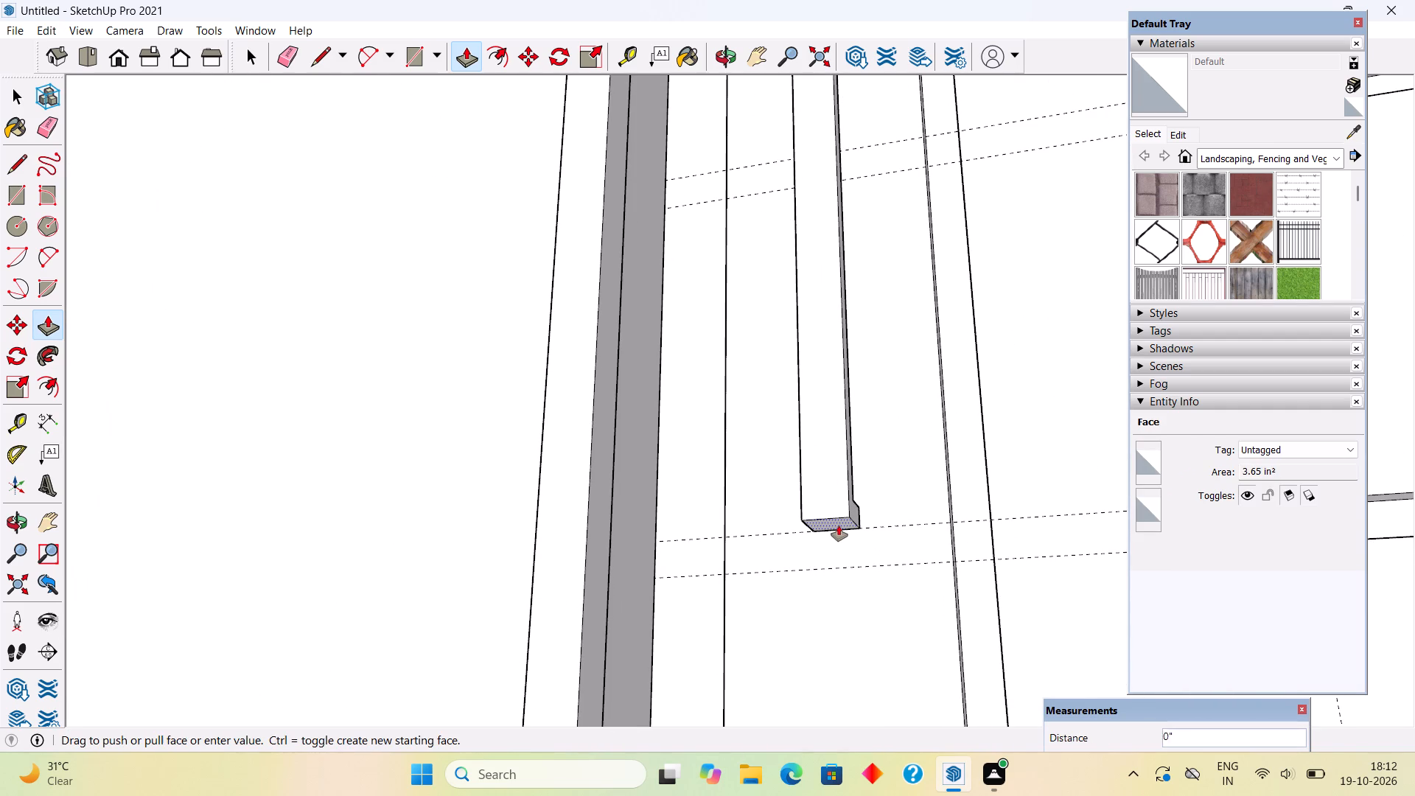
{"action": "left_click", "coordinate": [946, 562]}
{"action": "key", "text": "space"}
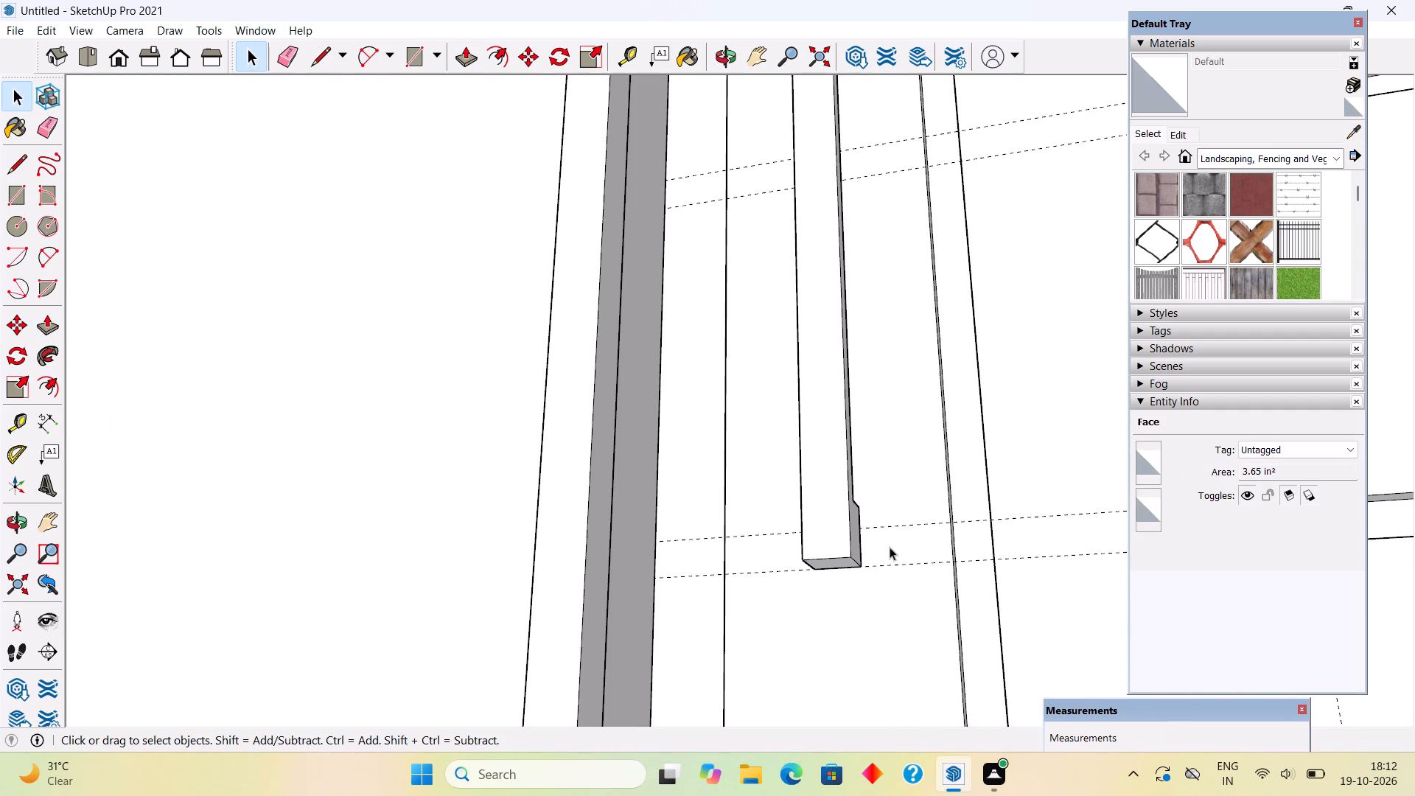
Select all of the handle's connected geometry and make it a group.
{"action": "left_click", "coordinate": [825, 529]}
{"action": "double_click", "coordinate": [825, 529]}
{"action": "right_click", "coordinate": [814, 537]}
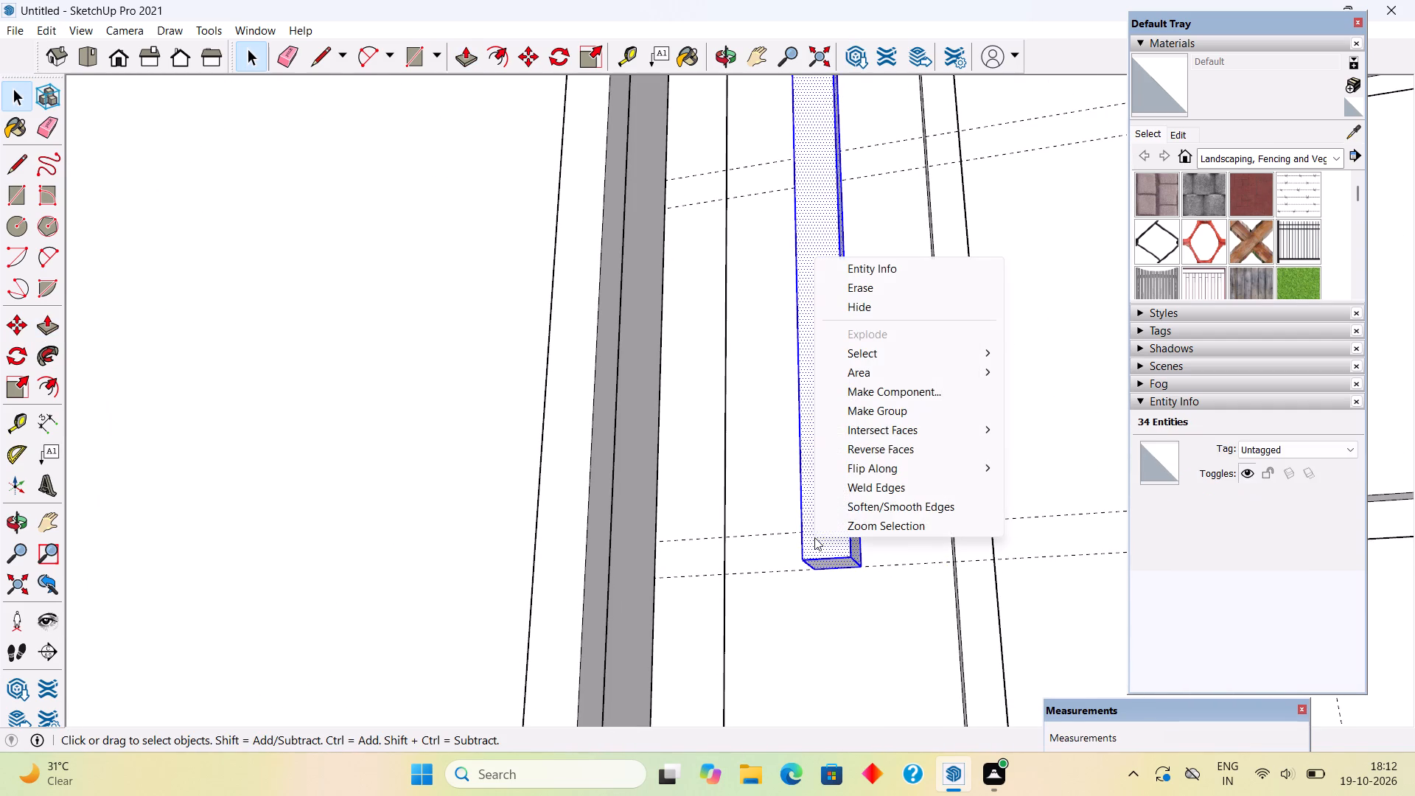
{"action": "left_click", "coordinate": [842, 413]}
Examine the whole model, then the grouped handle and door within the frame from several angles.
{"action": "scroll", "coordinate": [843, 422], "scroll_direction": "down", "scroll_amount": 11}
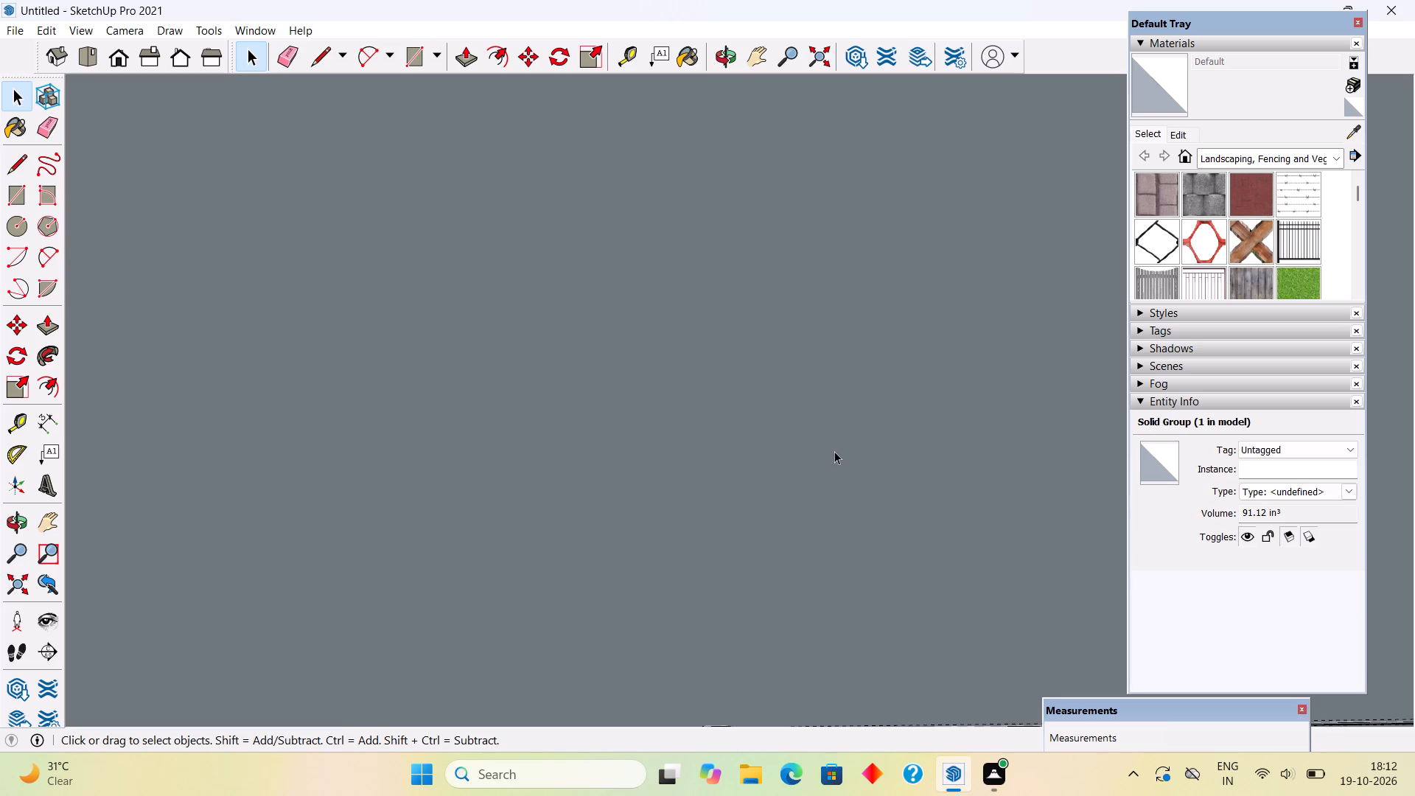
{"action": "left_click", "coordinate": [15, 584]}
{"action": "middle_click_drag", "start_coordinate": [382, 540], "coordinate": [559, 649]}
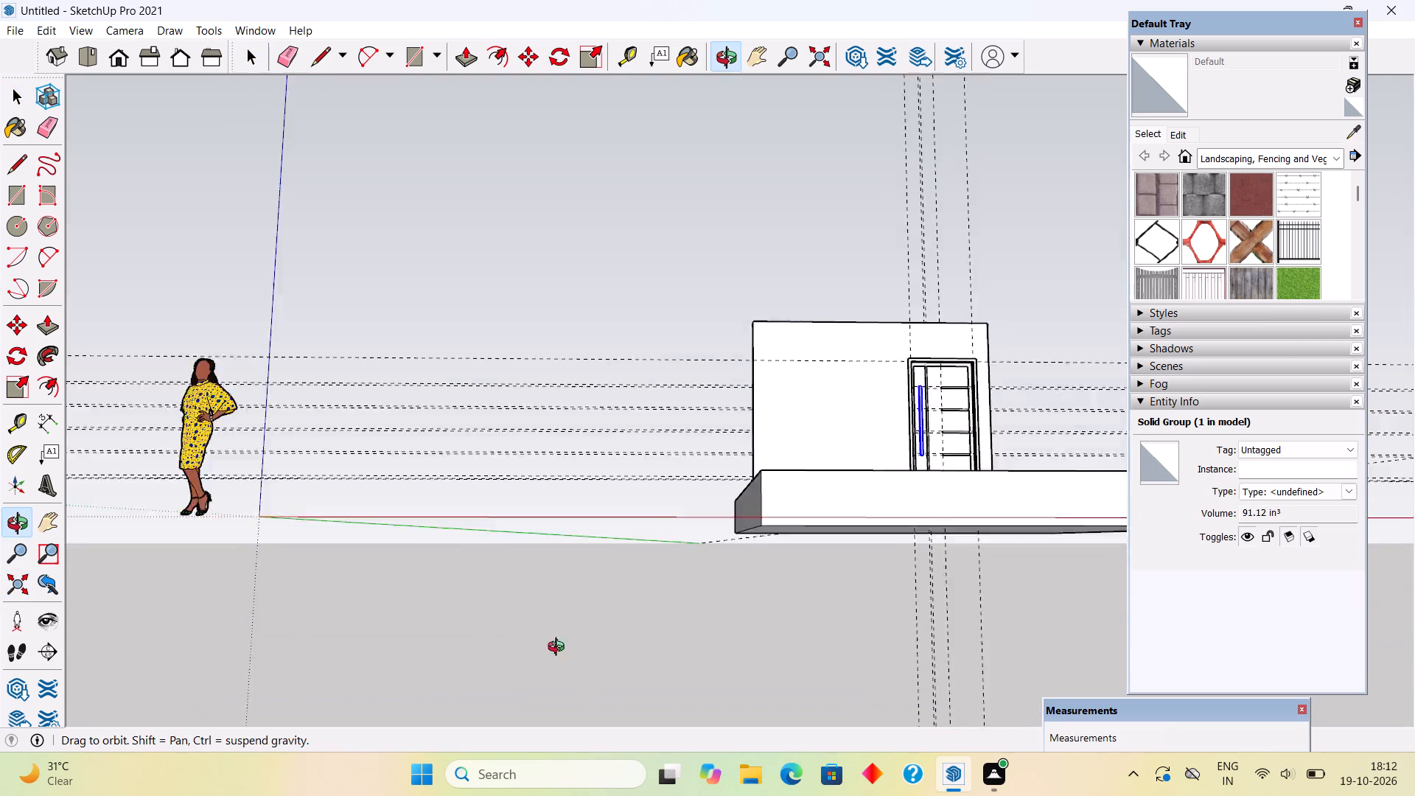
{"action": "middle_click_drag", "start_coordinate": [559, 649], "coordinate": [612, 684]}
{"action": "left_click", "coordinate": [576, 294]}
{"action": "middle_click_drag", "start_coordinate": [849, 457], "coordinate": [686, 463]}
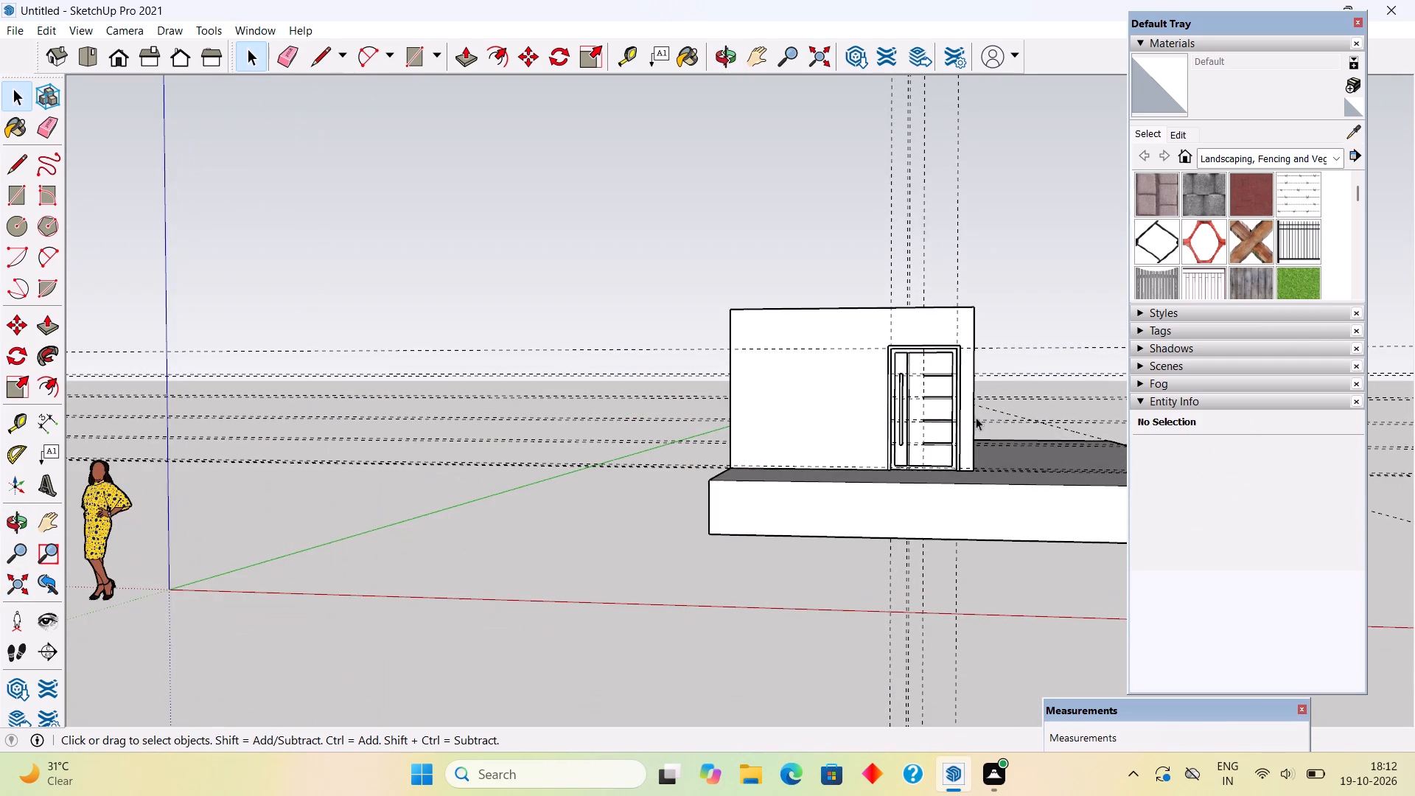
{"action": "scroll", "coordinate": [1001, 368], "scroll_direction": "up", "scroll_amount": 5}
{"action": "scroll", "coordinate": [946, 469], "scroll_direction": "up", "scroll_amount": 1}
{"action": "middle_click_drag", "start_coordinate": [939, 517], "coordinate": [786, 667]}
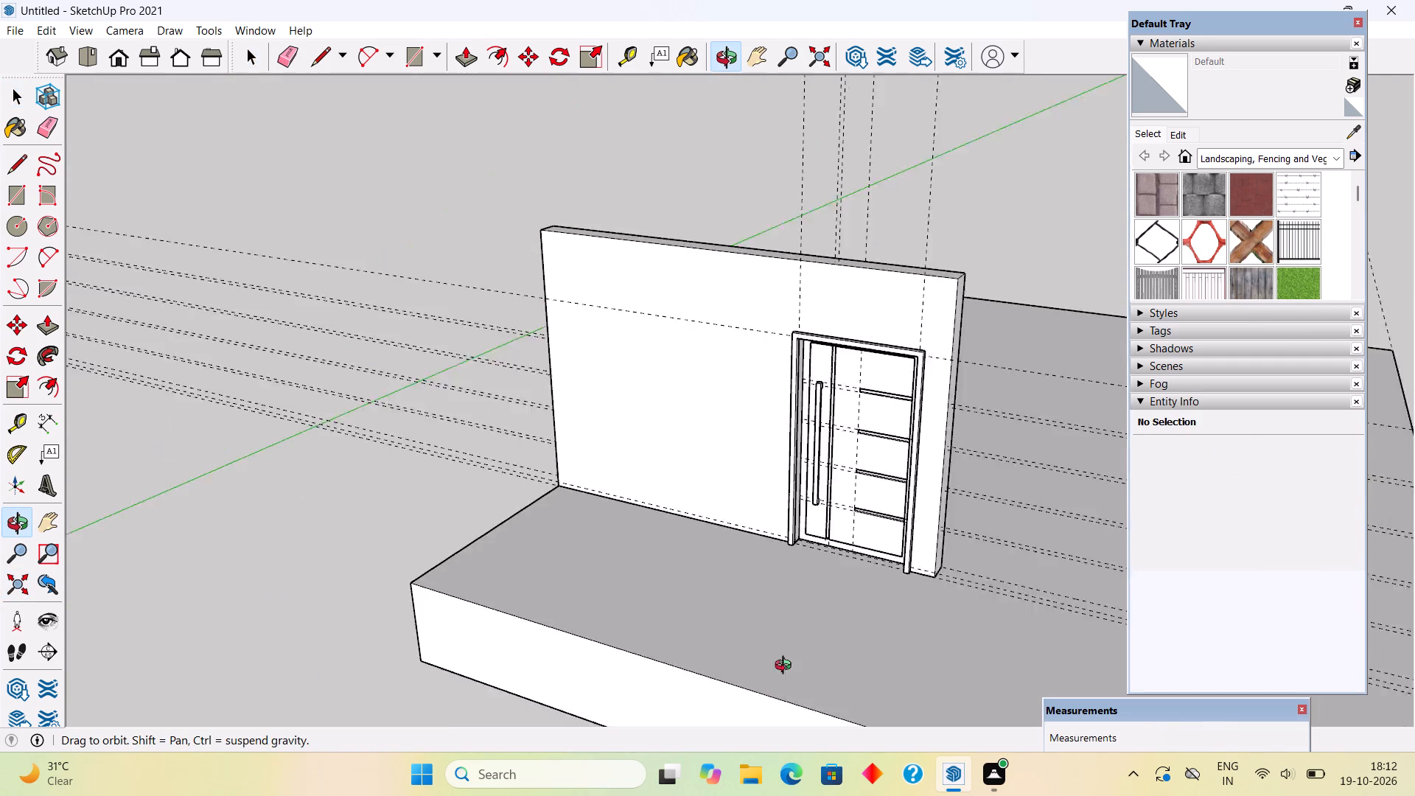
{"action": "middle_click_drag", "start_coordinate": [786, 667], "coordinate": [829, 663]}
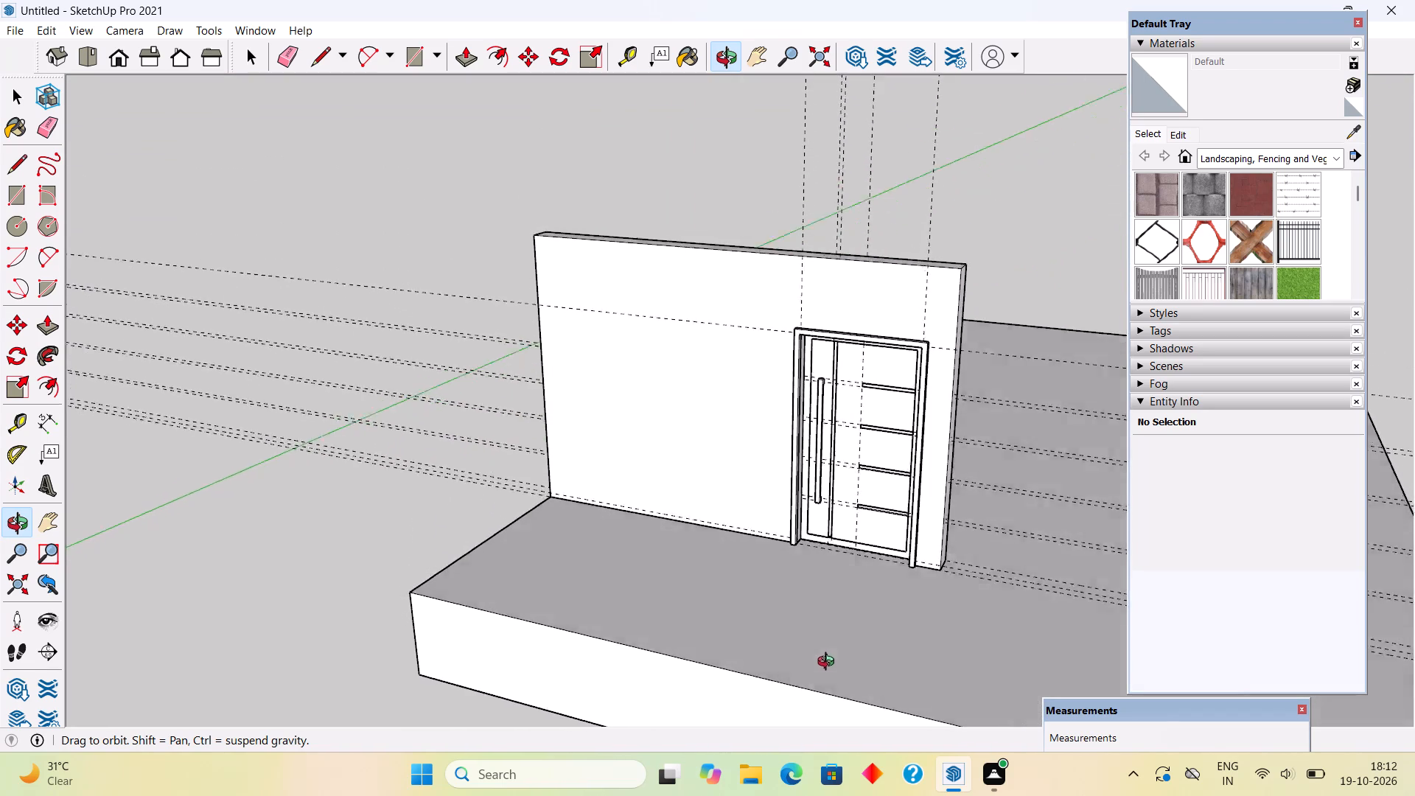
{"action": "middle_click_drag", "start_coordinate": [829, 663], "coordinate": [825, 646]}
{"action": "scroll", "coordinate": [718, 454], "scroll_direction": "up", "scroll_amount": 6}
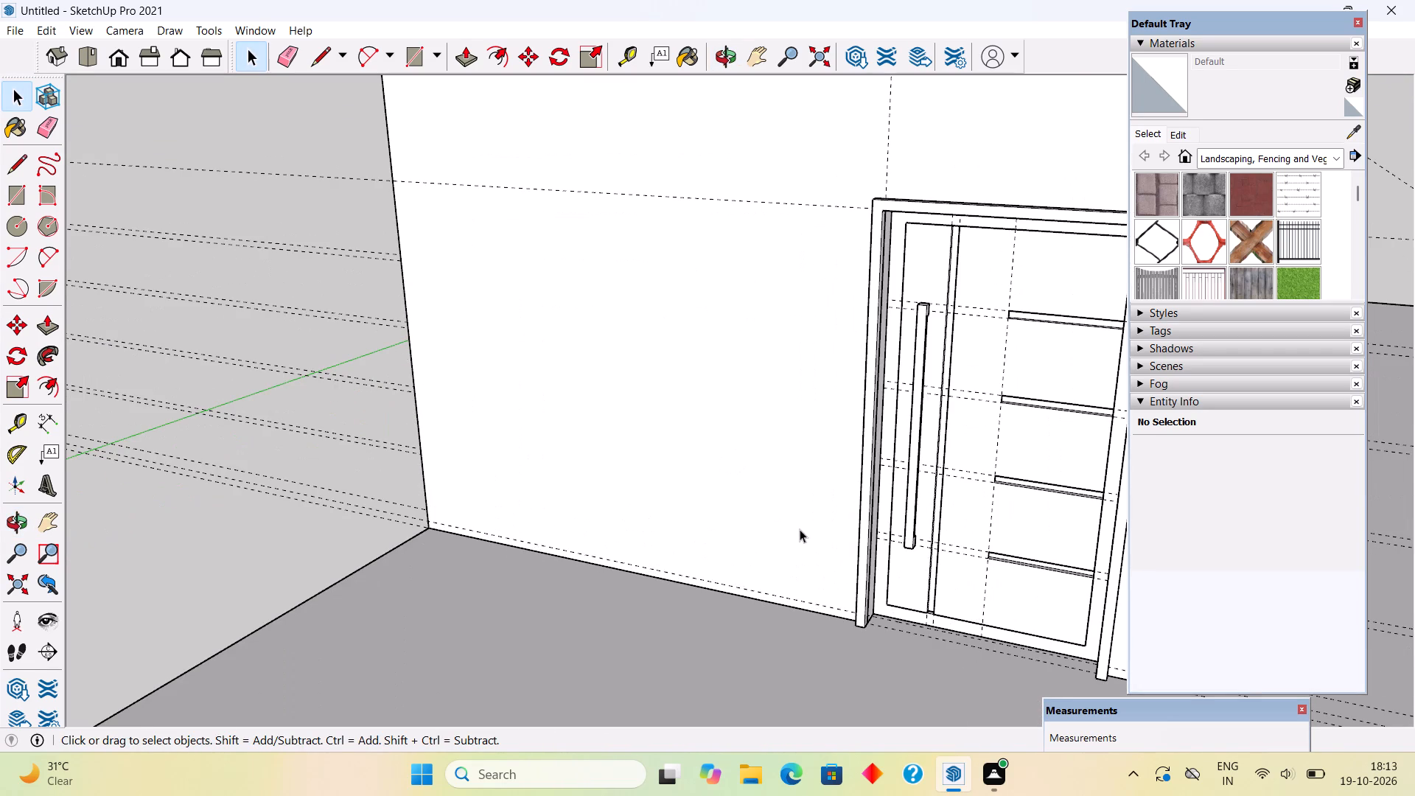
{"action": "middle_click_drag", "start_coordinate": [789, 515], "coordinate": [464, 360]}
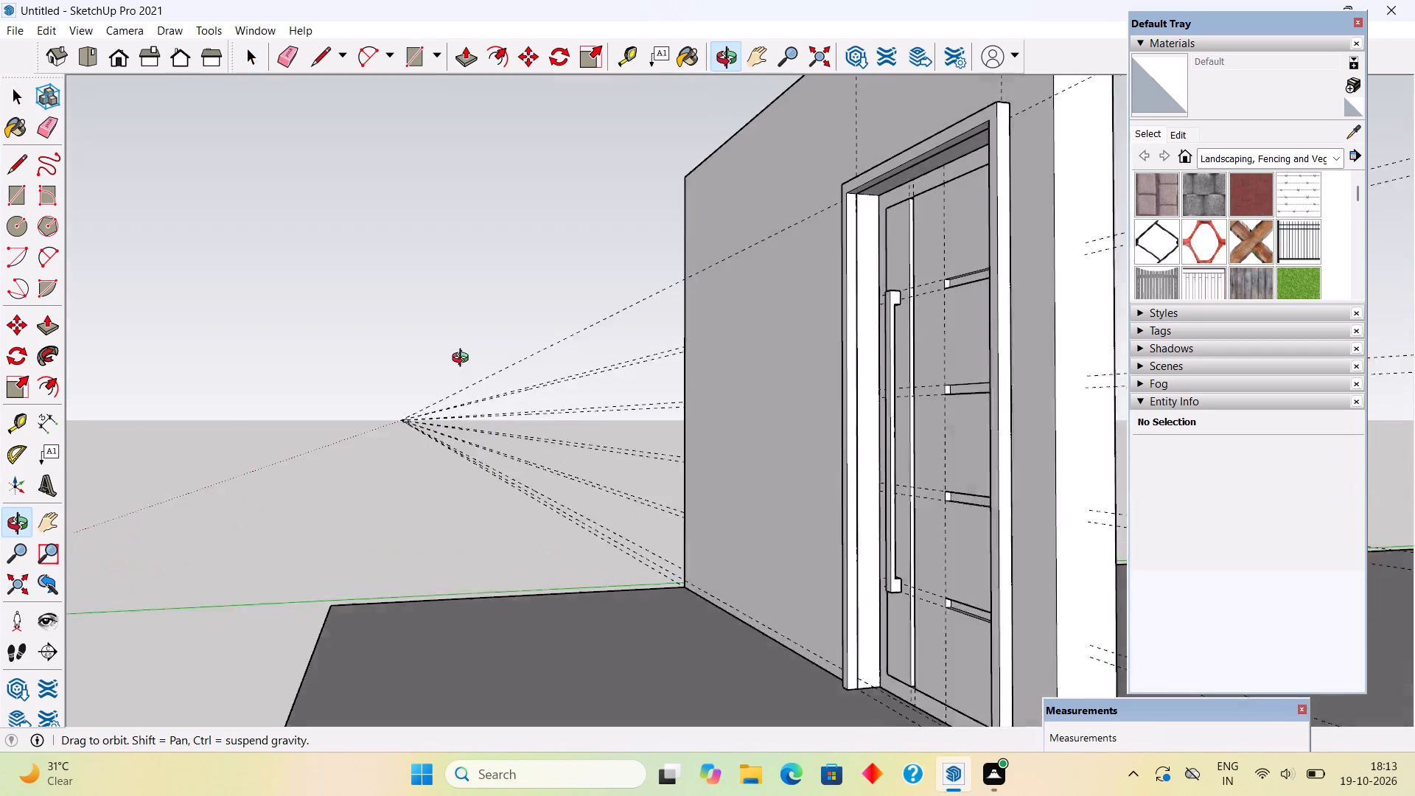
{"action": "middle_click_drag", "start_coordinate": [464, 360], "coordinate": [635, 408]}
{"action": "scroll", "coordinate": [716, 430], "scroll_direction": "down", "scroll_amount": 2}
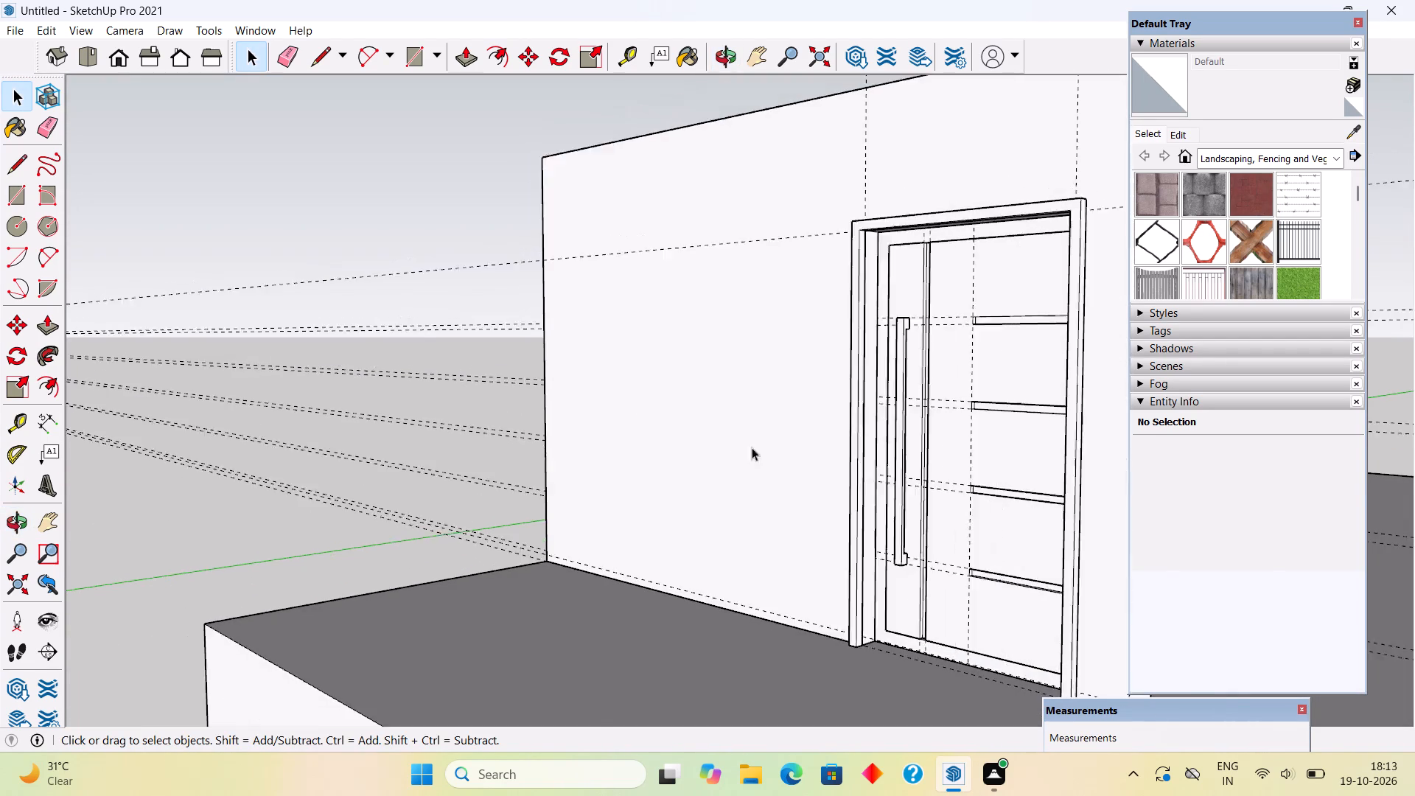
Inside the door panel's group, pull the border face around the panel outward 3".
{"action": "scroll", "coordinate": [752, 447], "scroll_direction": "down", "scroll_amount": 1}
{"action": "scroll", "coordinate": [928, 649], "scroll_direction": "up", "scroll_amount": 5}
{"action": "scroll", "coordinate": [877, 608], "scroll_direction": "up", "scroll_amount": 4}
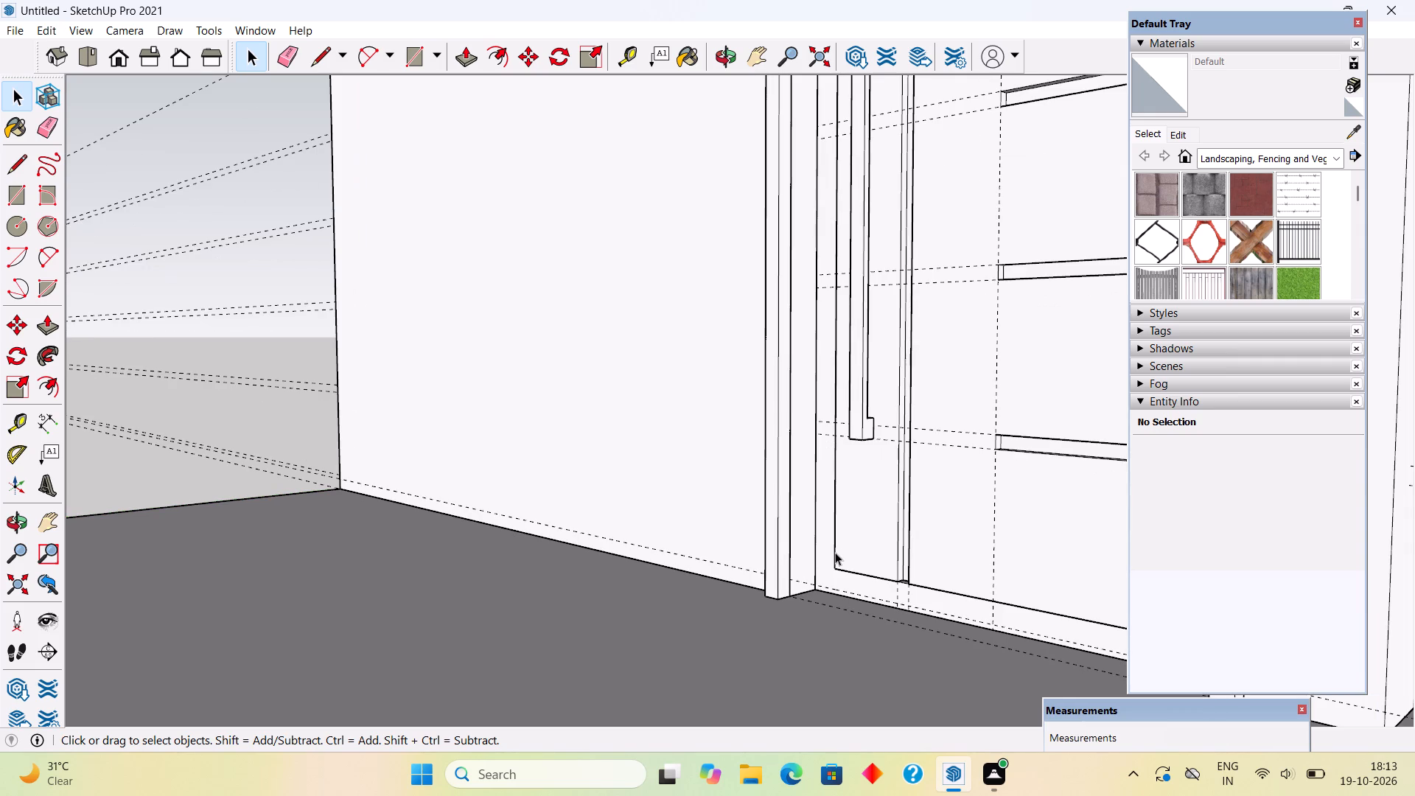
{"action": "triple_click", "coordinate": [828, 568]}
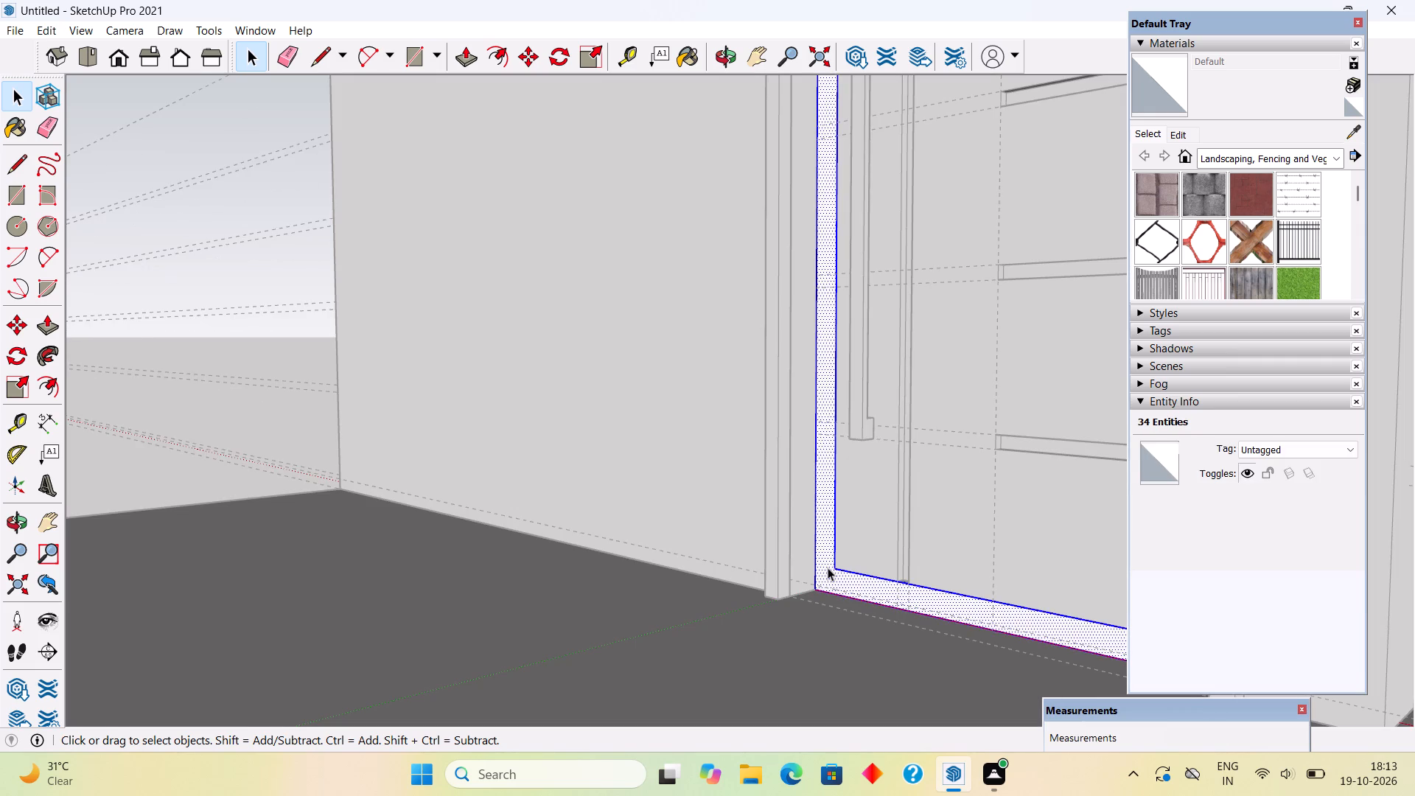
{"action": "key", "text": "p"}
{"action": "left_click", "coordinate": [828, 567]}
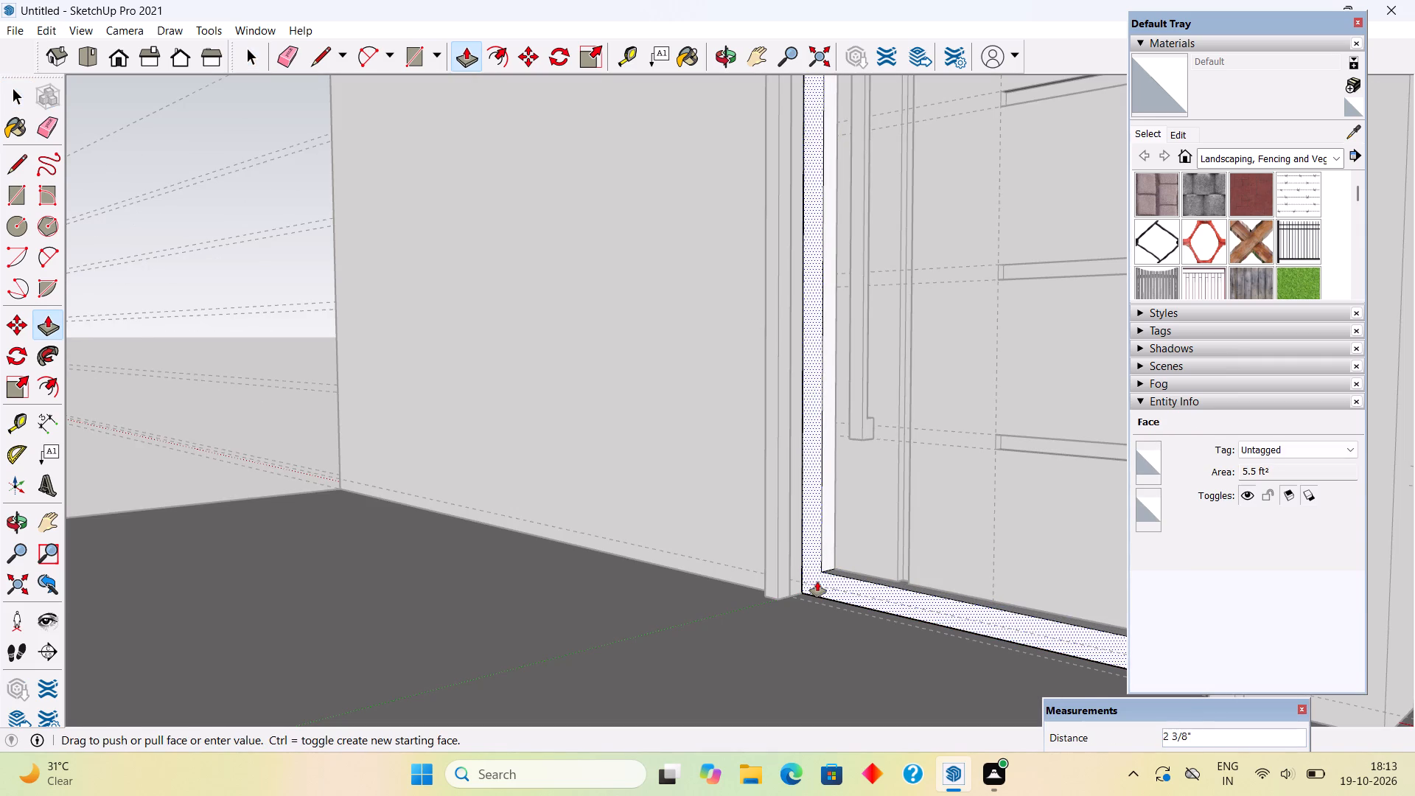
{"action": "type", "text": "3\""}
{"action": "key", "text": "Return"}
{"action": "key", "text": "space"}
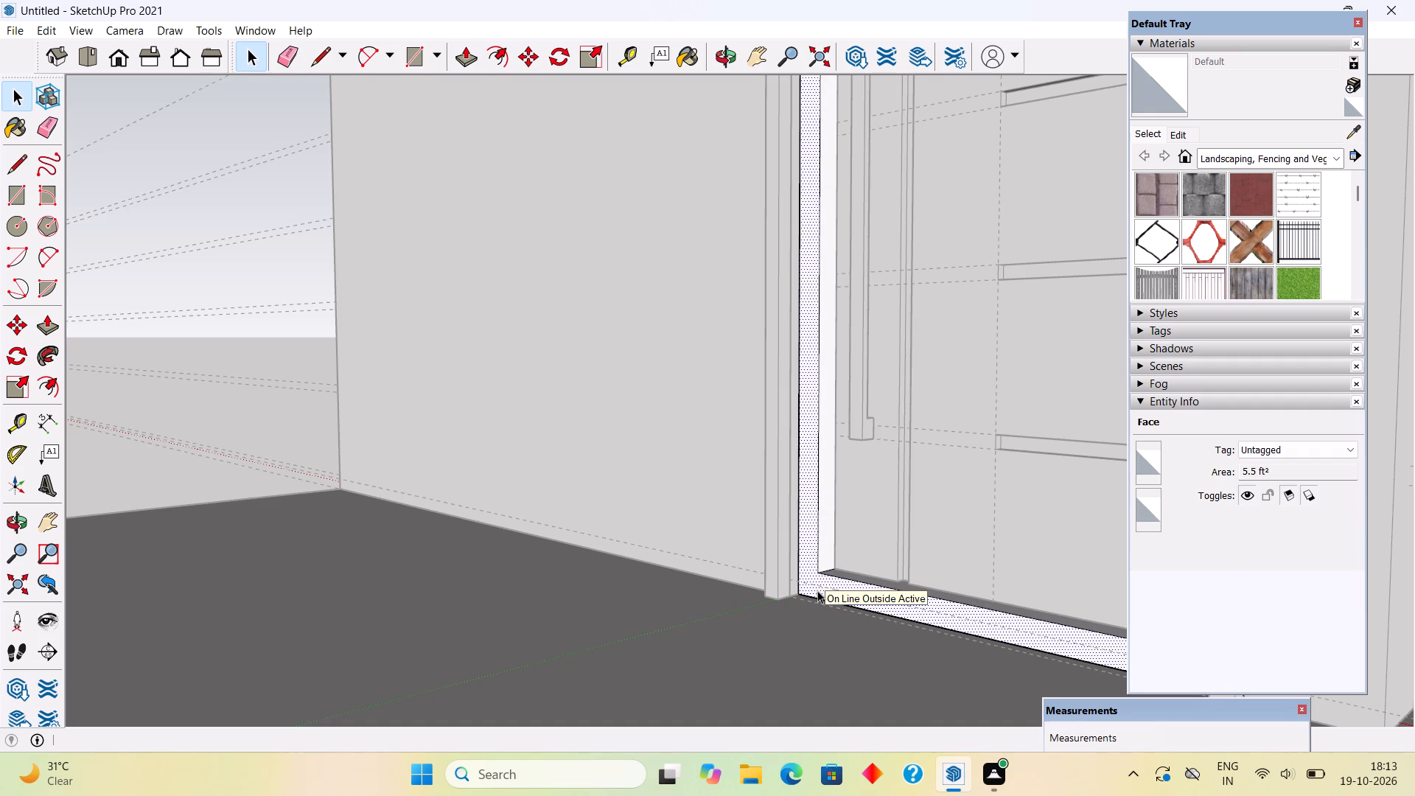
{"action": "scroll", "coordinate": [815, 583], "scroll_direction": "down", "scroll_amount": 4}
{"action": "left_click", "coordinate": [371, 397]}
Delete all guide lines from the model.
{"action": "scroll", "coordinate": [546, 633], "scroll_direction": "down", "scroll_amount": 1}
{"action": "middle_click_drag", "start_coordinate": [547, 638], "coordinate": [559, 709]}
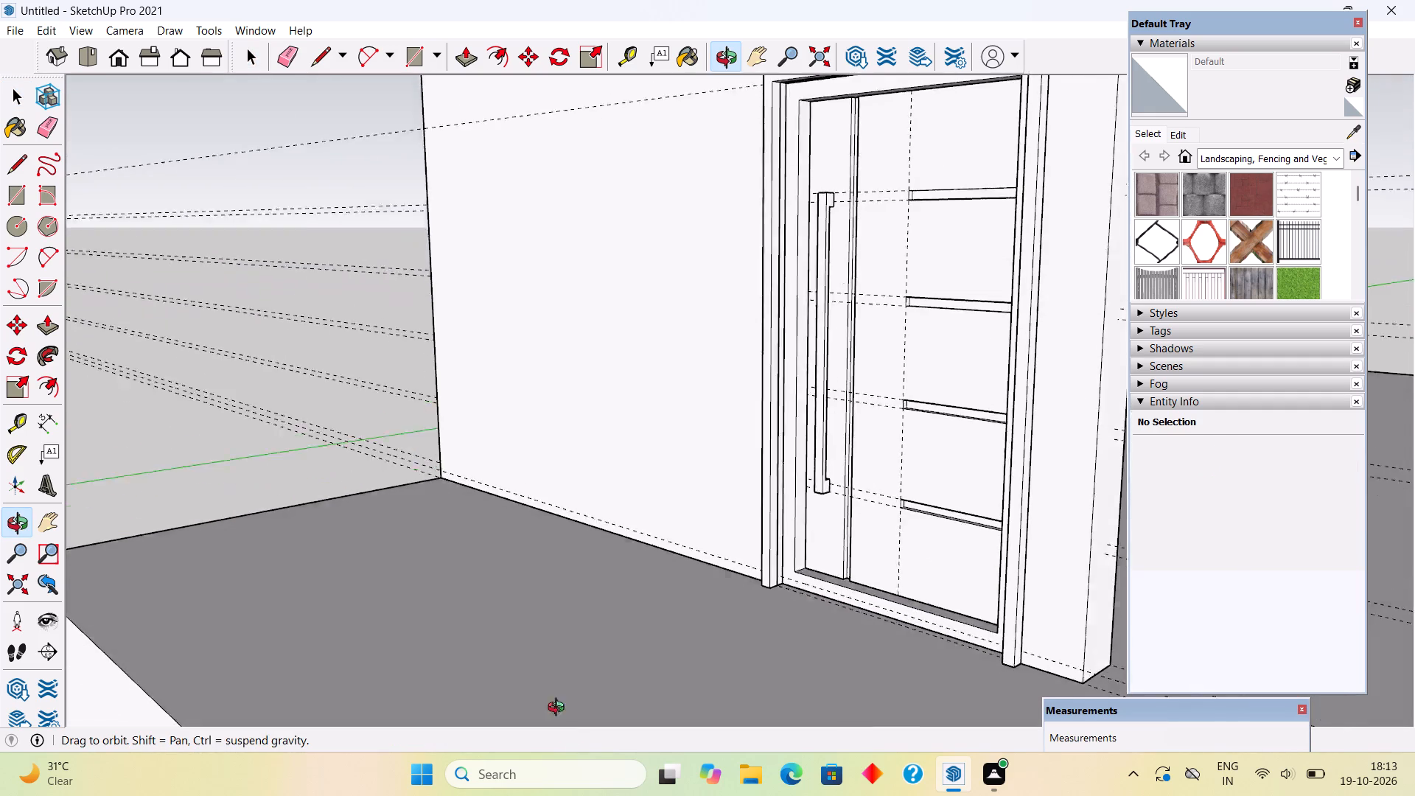
{"action": "middle_click_drag", "start_coordinate": [559, 709], "coordinate": [592, 711]}
{"action": "scroll", "coordinate": [592, 711], "scroll_direction": "down", "scroll_amount": 4}
{"action": "middle_click_drag", "start_coordinate": [822, 713], "coordinate": [958, 693]}
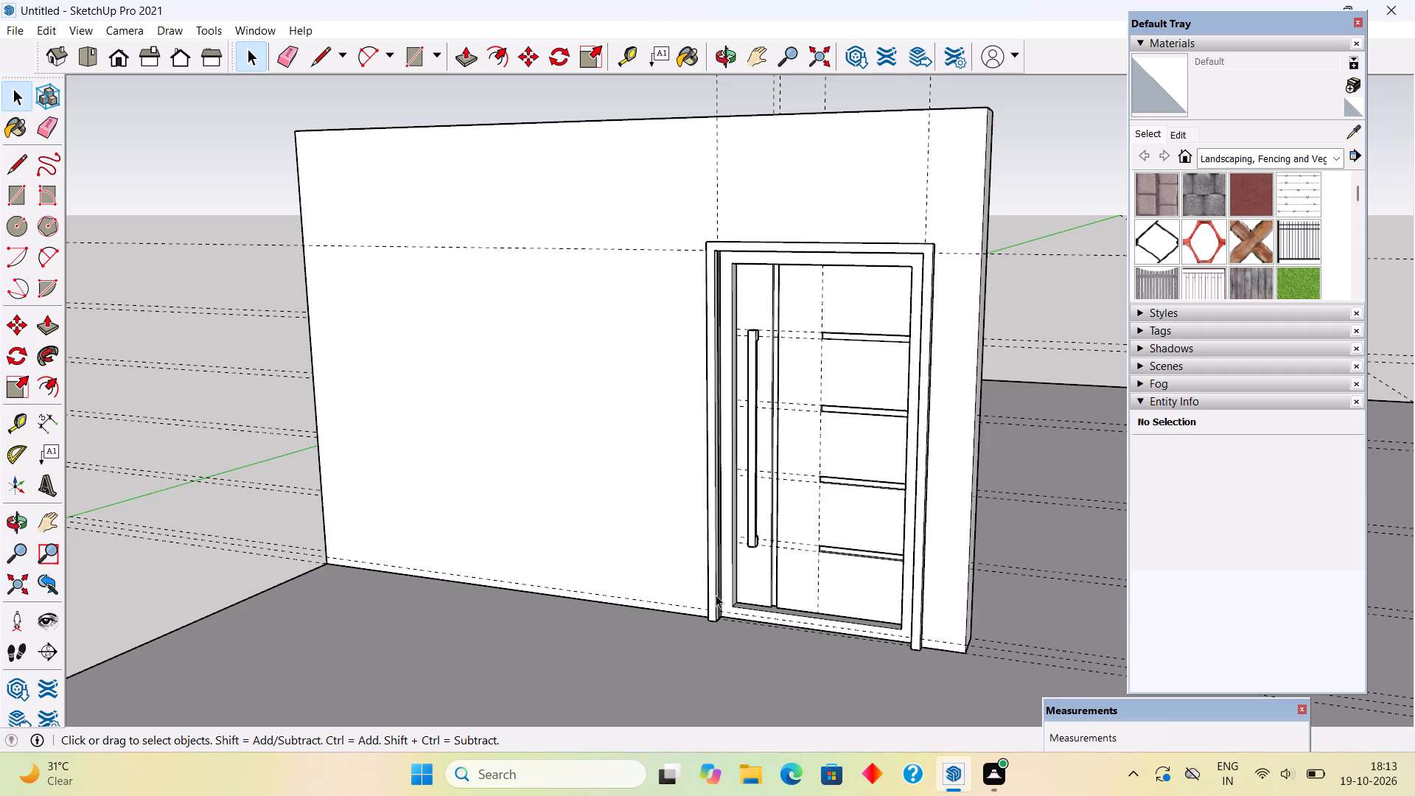
{"action": "scroll", "coordinate": [710, 595], "scroll_direction": "down", "scroll_amount": 6}
{"action": "left_click", "coordinate": [43, 28]}
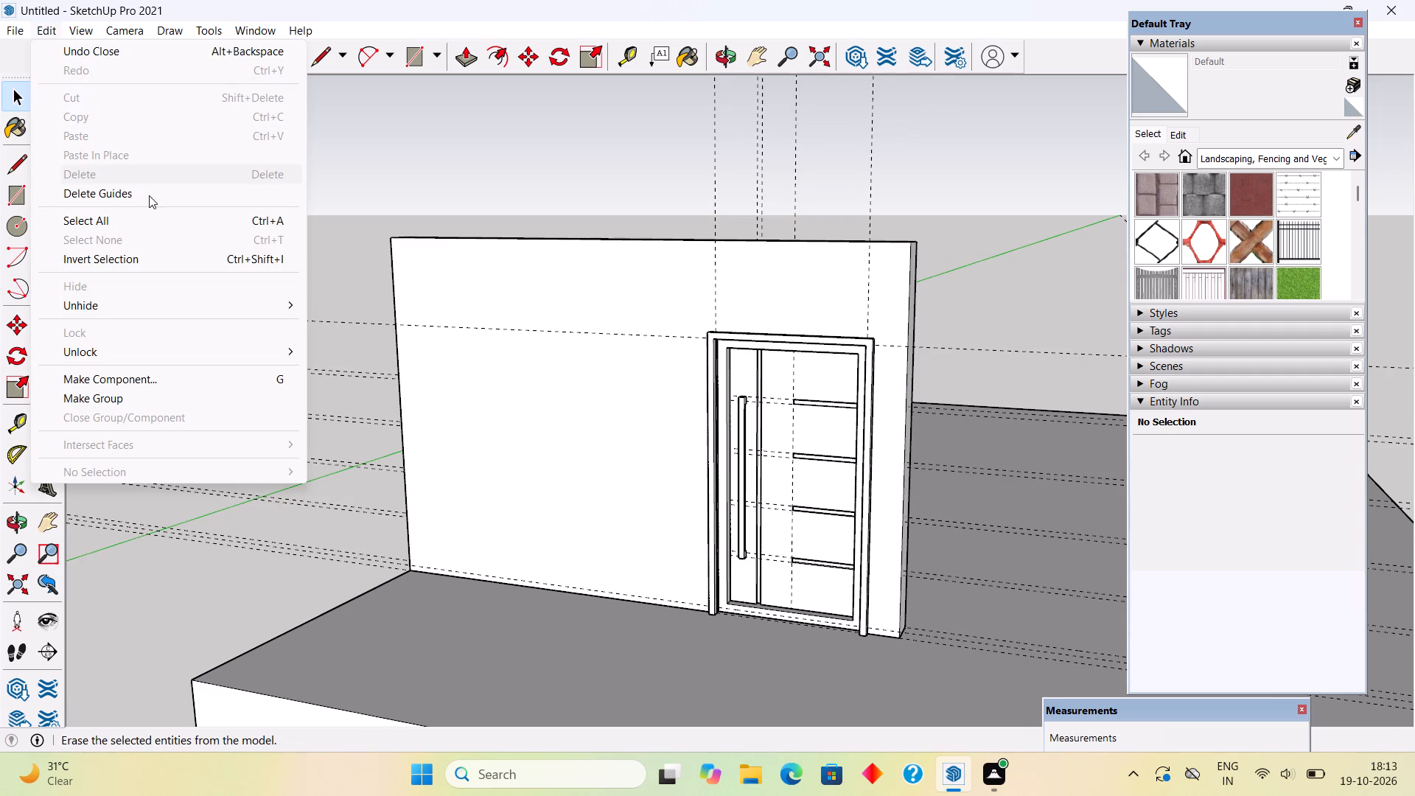
{"action": "left_click", "coordinate": [149, 195]}
Examine the wall, door frame, bordered door panel and handle from several angles and distances.
{"action": "middle_click_drag", "start_coordinate": [478, 534], "coordinate": [757, 566]}
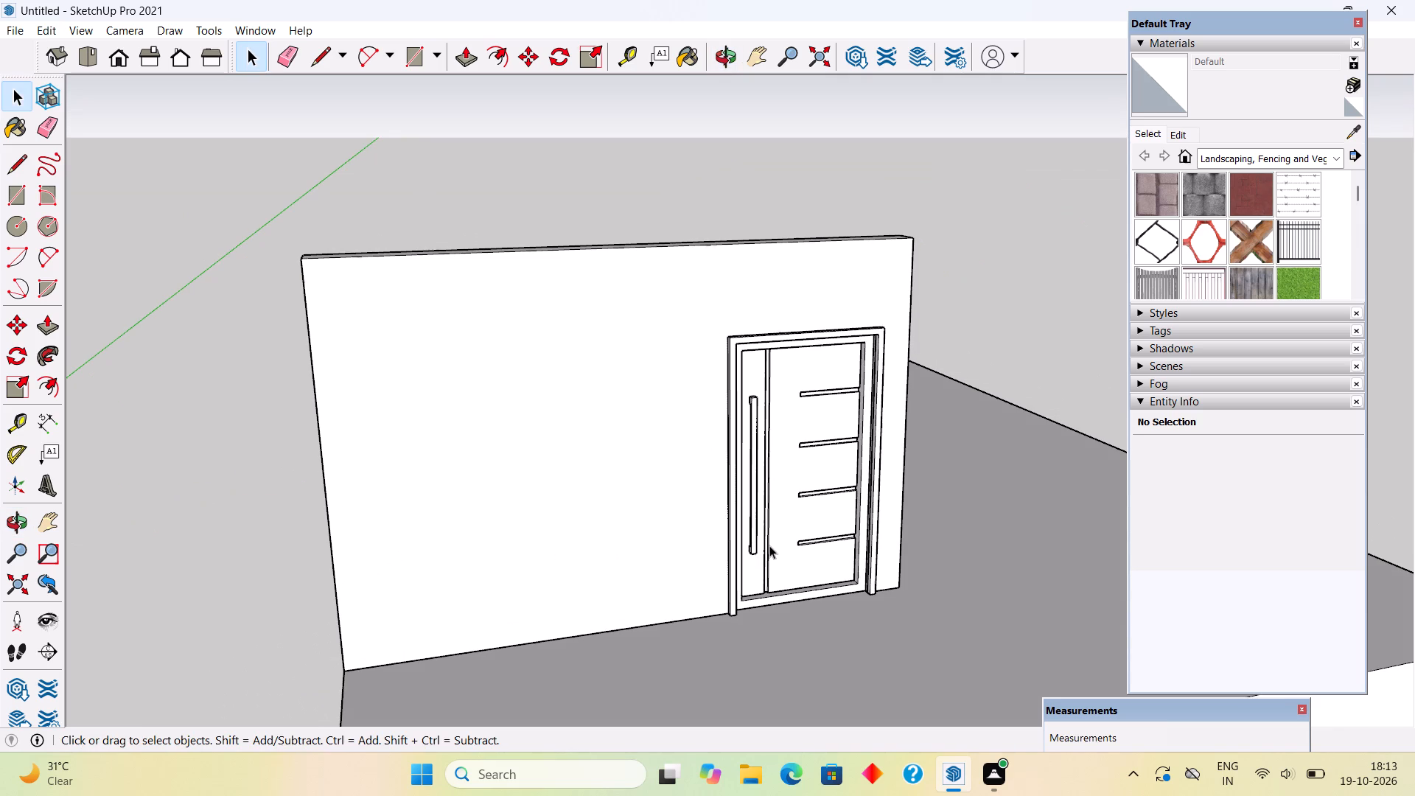
{"action": "scroll", "coordinate": [766, 574], "scroll_direction": "down", "scroll_amount": 2}
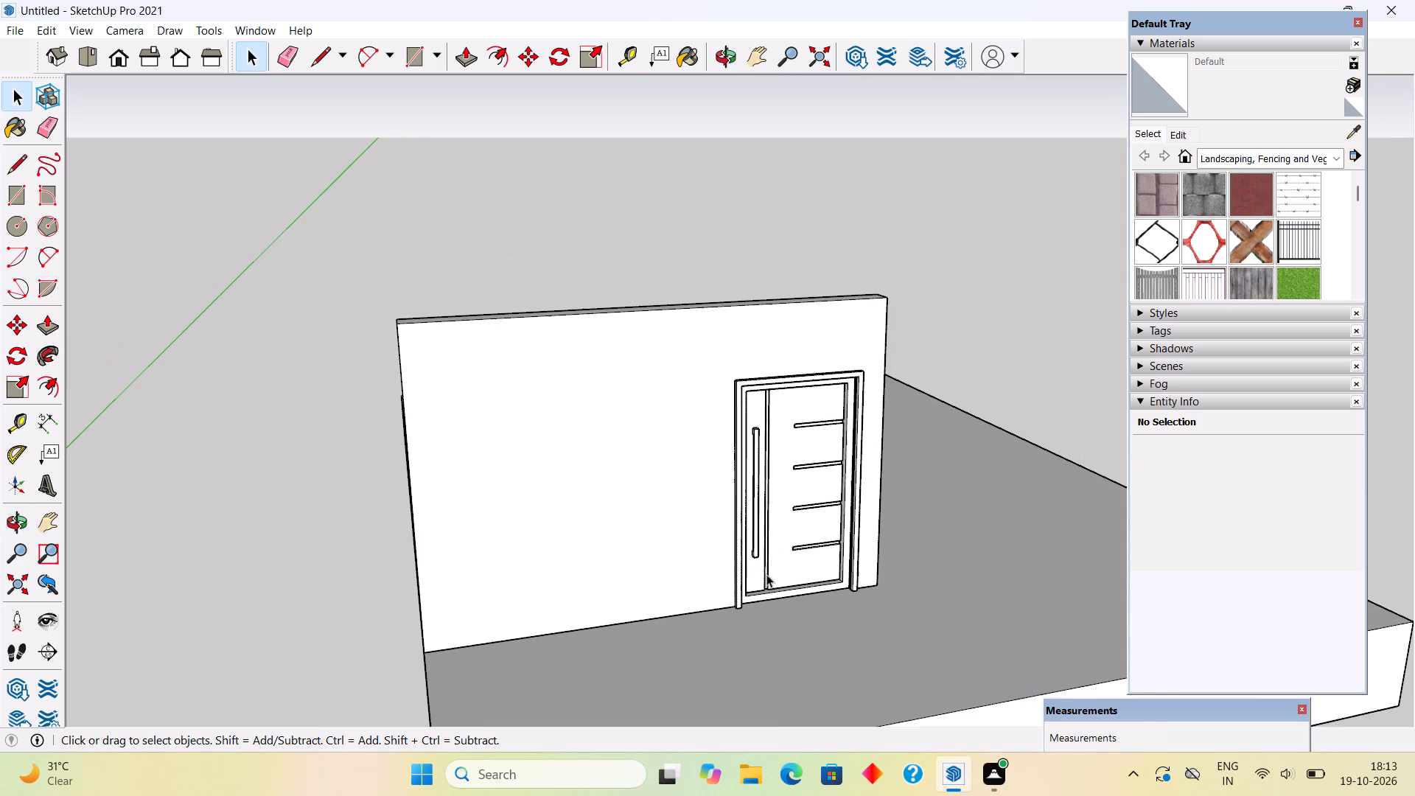
{"action": "scroll", "coordinate": [766, 574], "scroll_direction": "down", "scroll_amount": 1}
{"action": "scroll", "coordinate": [766, 574], "scroll_direction": "up", "scroll_amount": 4}
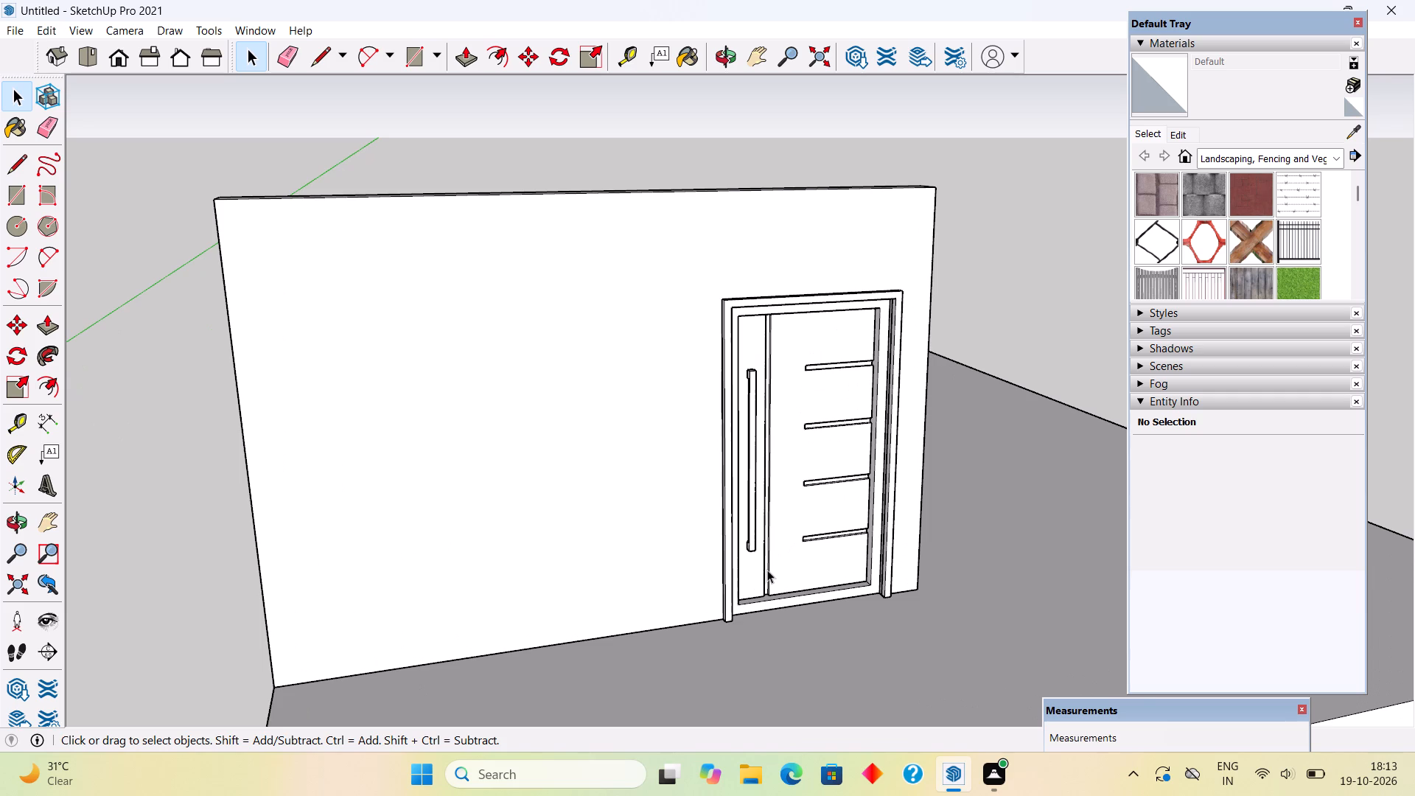
{"action": "middle_click_drag", "start_coordinate": [704, 542], "coordinate": [621, 473]}
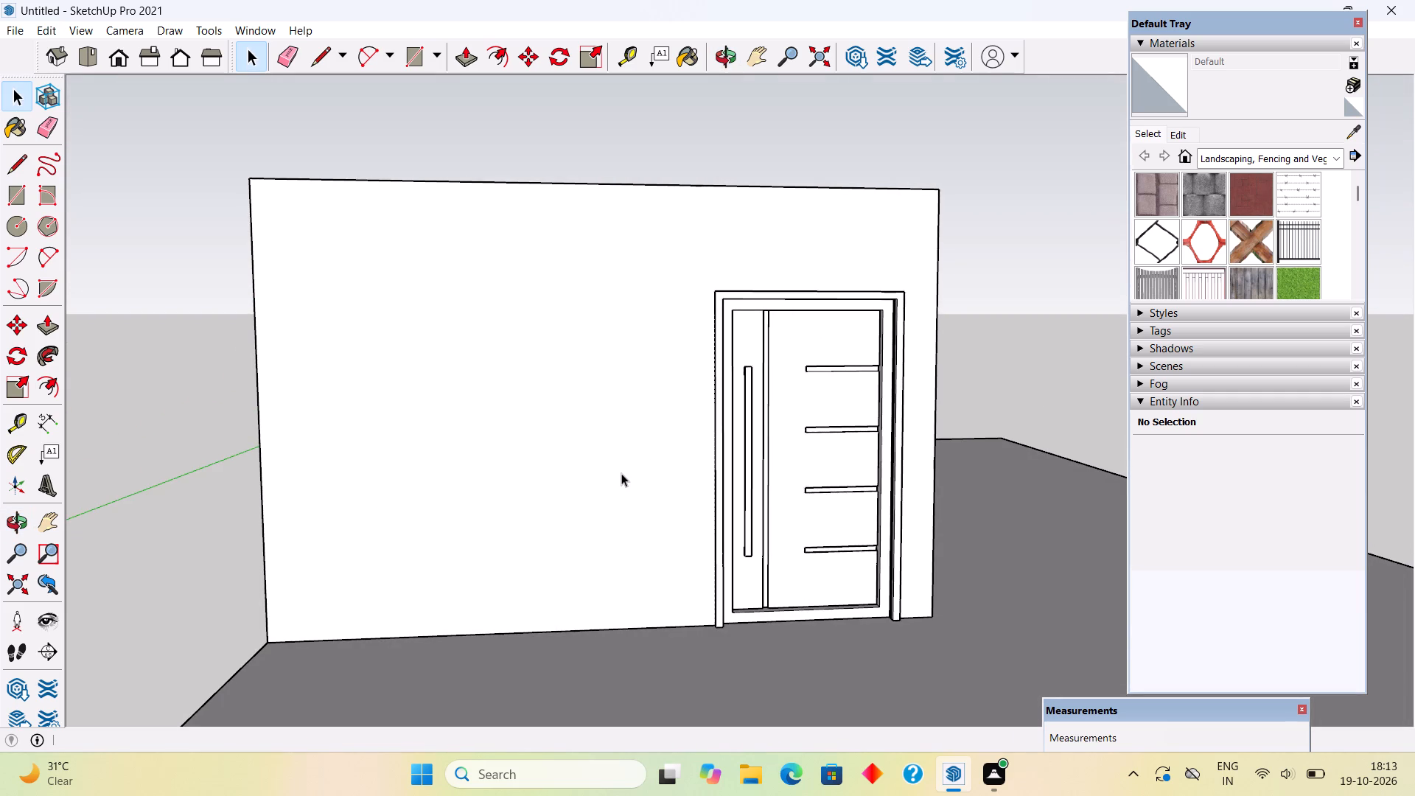
{"action": "scroll", "coordinate": [621, 473], "scroll_direction": "down", "scroll_amount": 2}
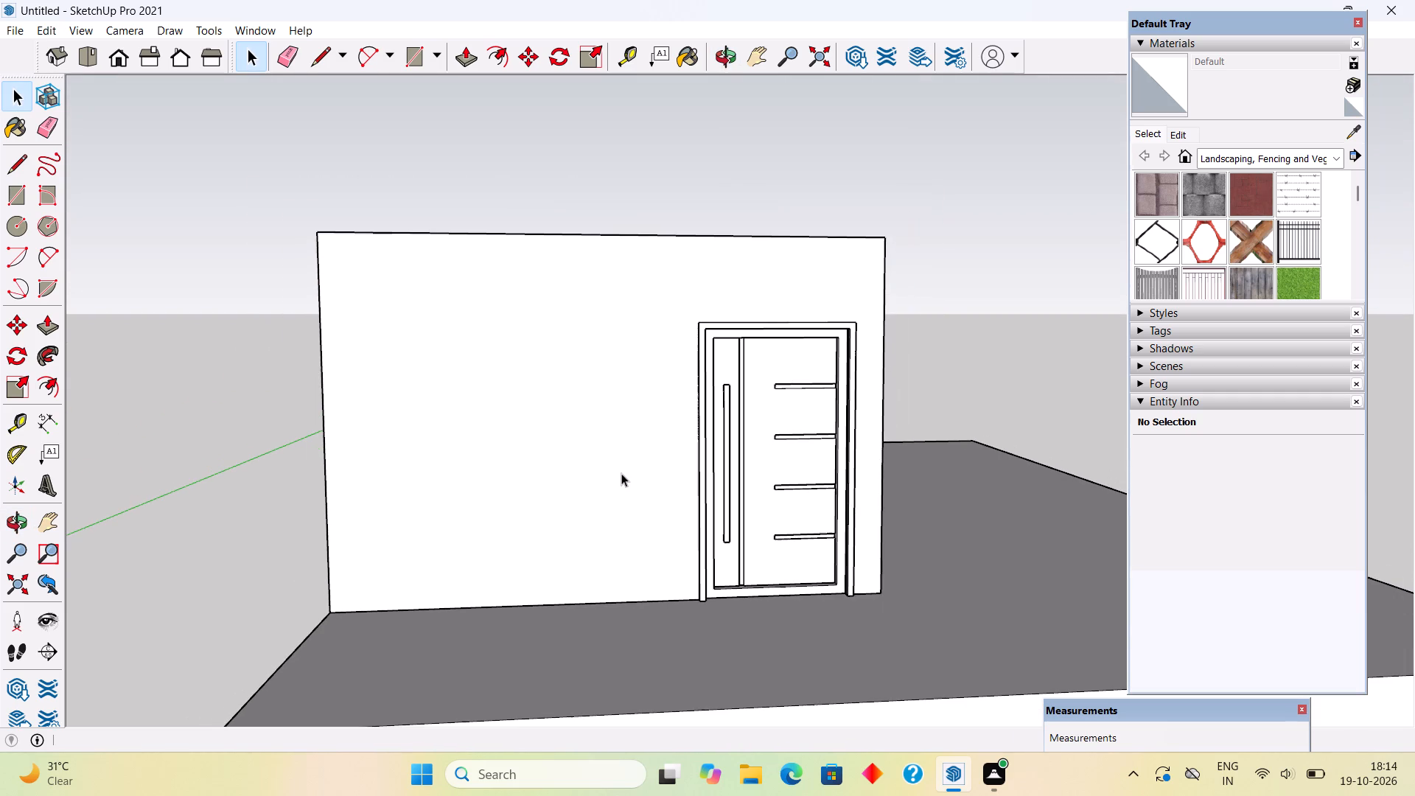
{"action": "scroll", "coordinate": [621, 473], "scroll_direction": "up", "scroll_amount": 3}
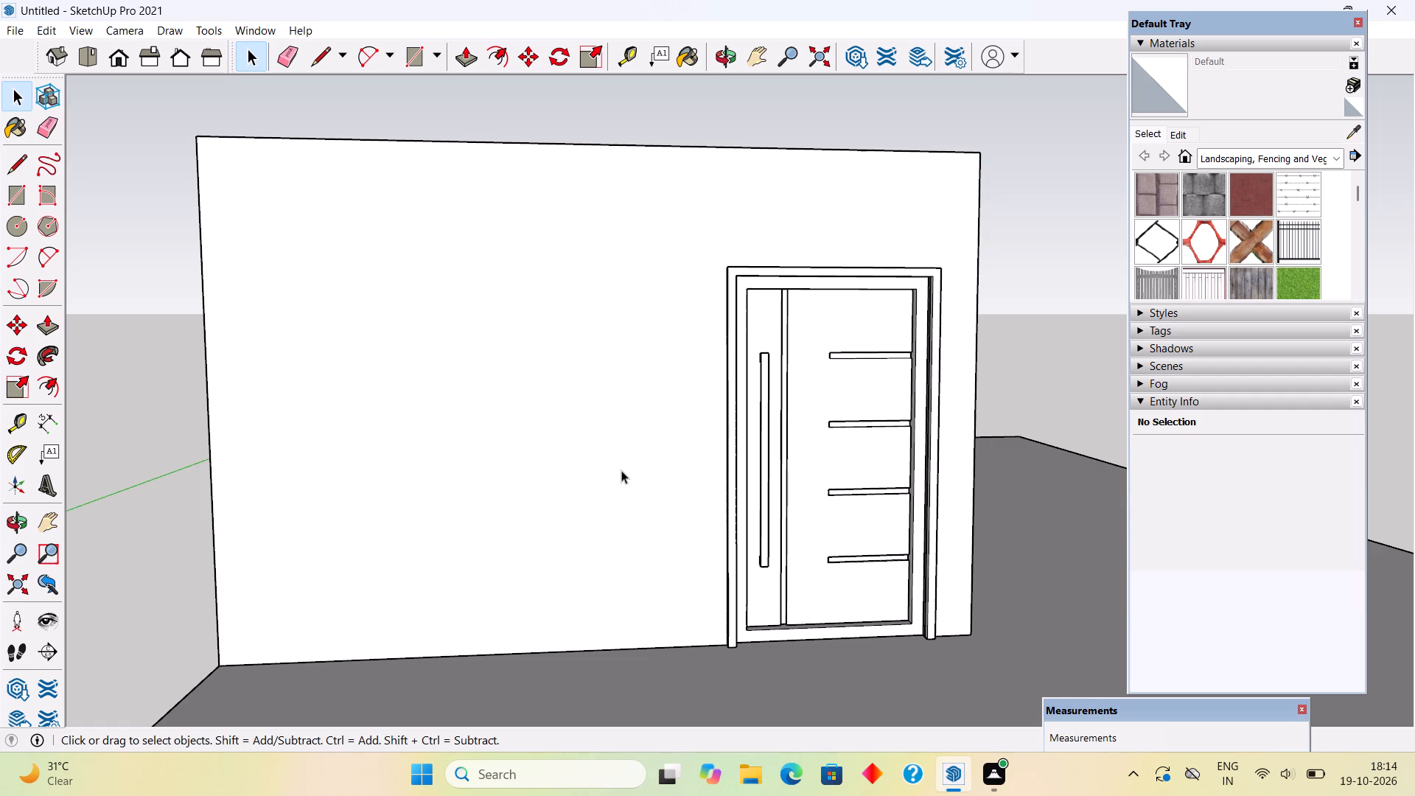
{"action": "scroll", "coordinate": [618, 469], "scroll_direction": "down", "scroll_amount": 4}
{"action": "middle_click_drag", "start_coordinate": [671, 521], "coordinate": [601, 604]}
{"action": "middle_click_drag", "start_coordinate": [837, 433], "coordinate": [470, 496]}
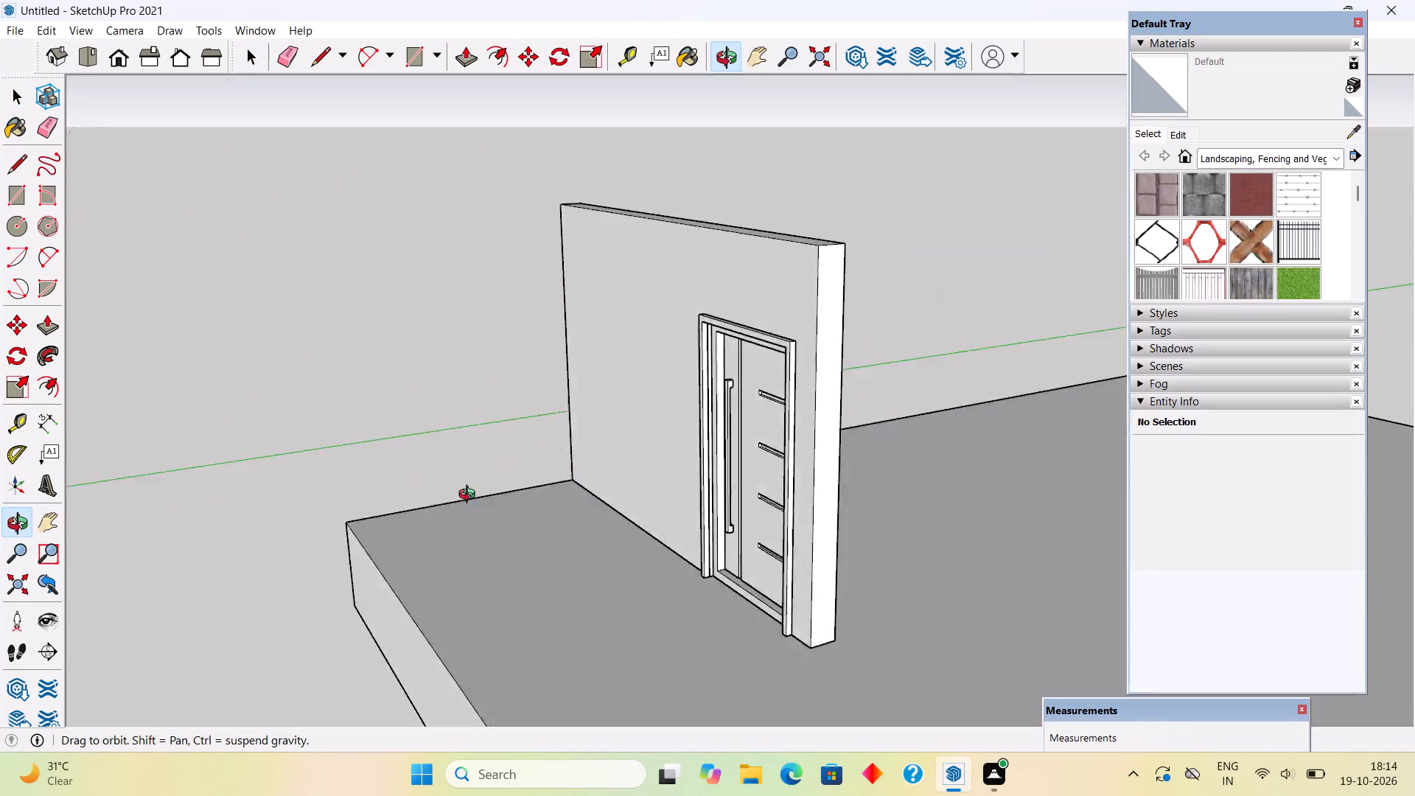
{"action": "middle_click_drag", "start_coordinate": [470, 496], "coordinate": [738, 580]}
{"action": "middle_click_drag", "start_coordinate": [689, 482], "coordinate": [795, 604]}
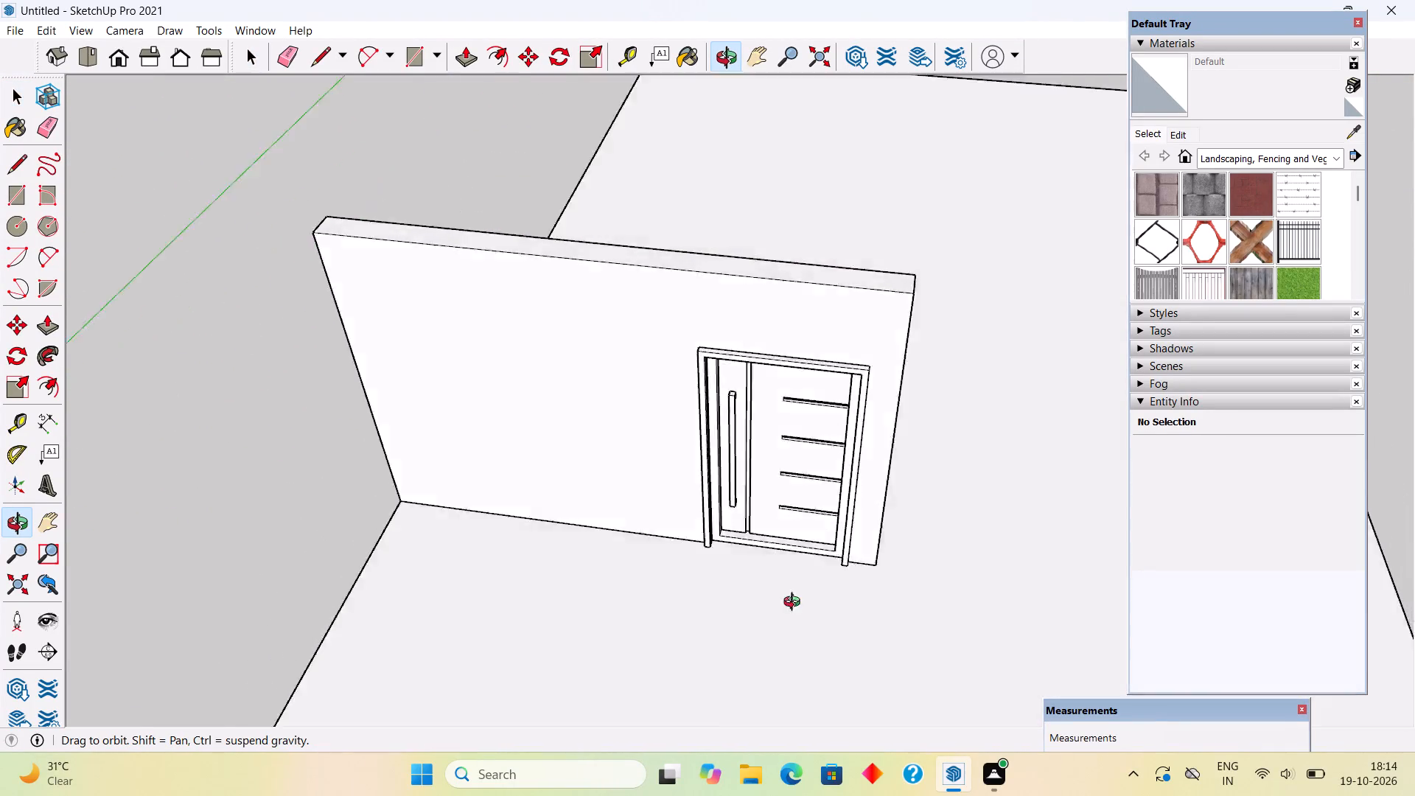
{"action": "middle_click_drag", "start_coordinate": [795, 604], "coordinate": [938, 495]}
Place a floor guide line along the inner bottom edge of the handle-side door jamb, running perpendicular to the wall.
{"action": "scroll", "coordinate": [779, 574], "scroll_direction": "up", "scroll_amount": 5}
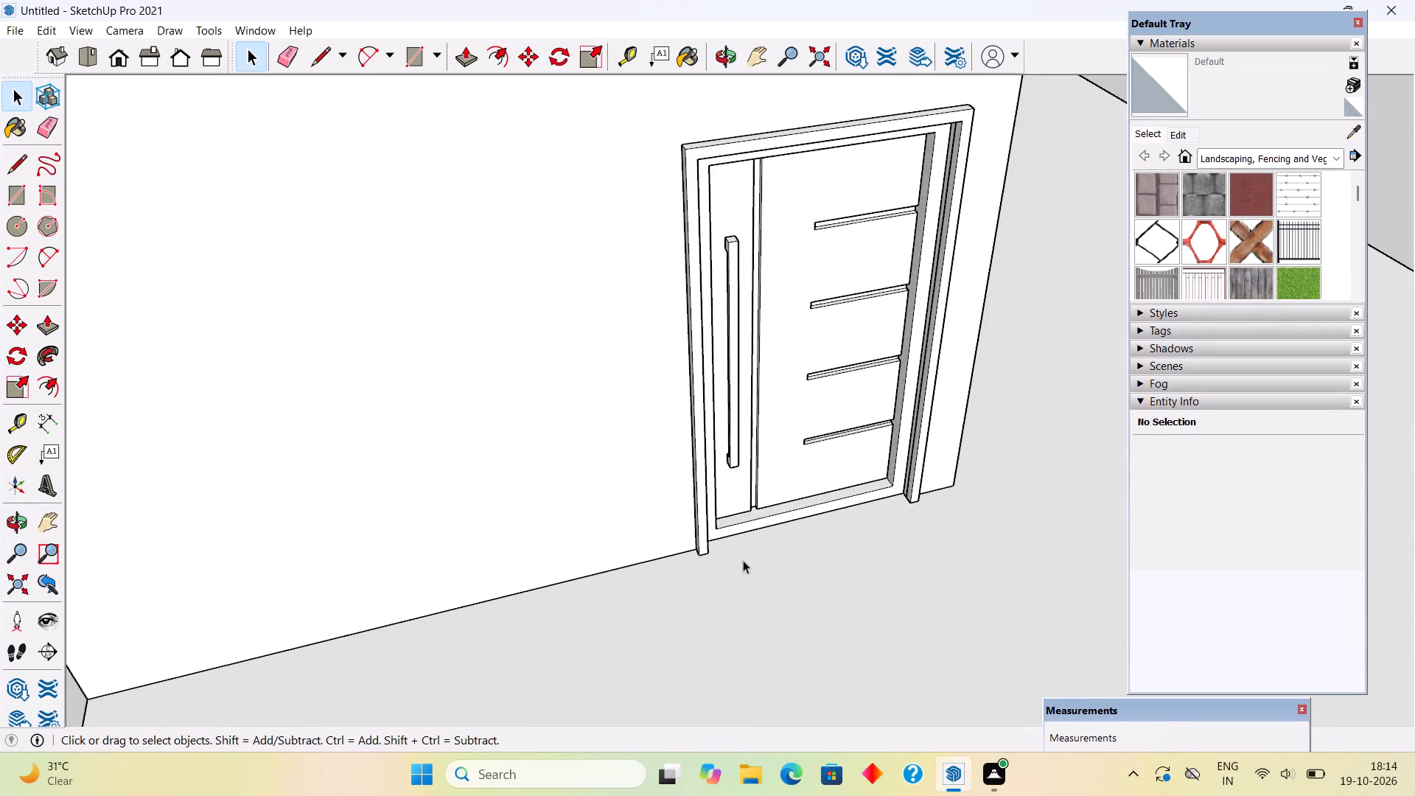
{"action": "scroll", "coordinate": [743, 560], "scroll_direction": "up", "scroll_amount": 4}
{"action": "middle_click_drag", "start_coordinate": [616, 575], "coordinate": [472, 605]}
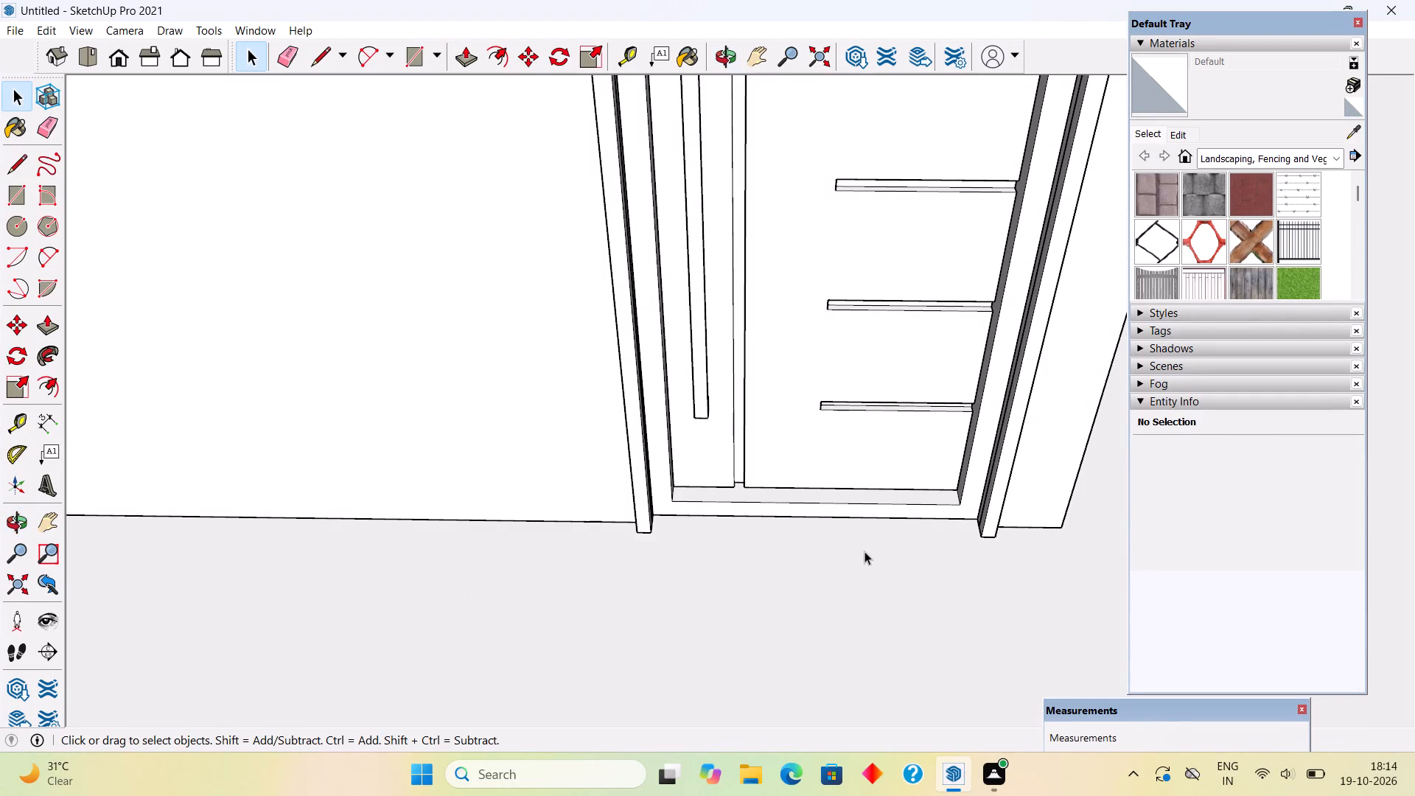
{"action": "middle_click_drag", "start_coordinate": [862, 551], "coordinate": [722, 526]}
{"action": "scroll", "coordinate": [613, 475], "scroll_direction": "up", "scroll_amount": 8}
{"action": "scroll", "coordinate": [672, 522], "scroll_direction": "up", "scroll_amount": 3}
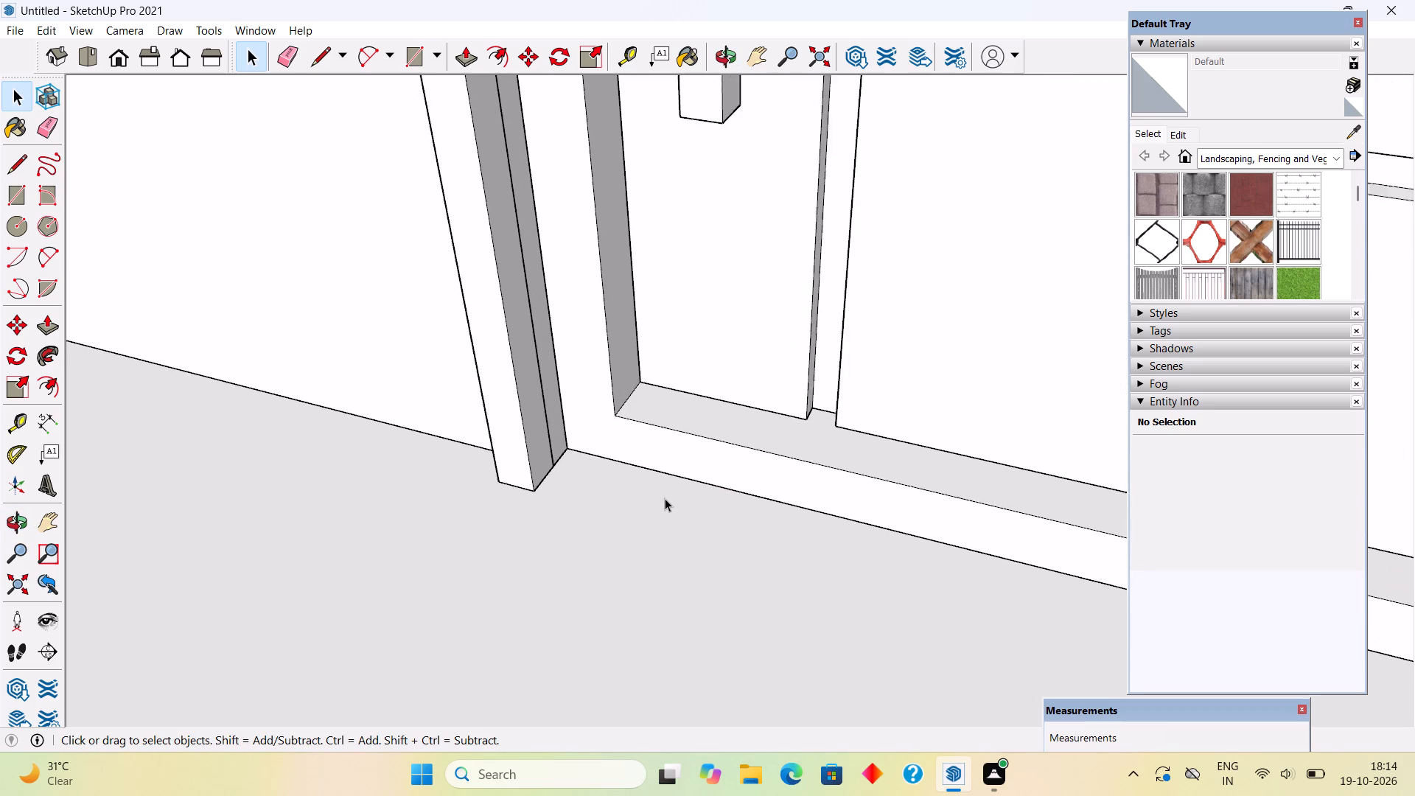
{"action": "scroll", "coordinate": [665, 498], "scroll_direction": "up", "scroll_amount": 1}
{"action": "key", "text": "t"}
{"action": "scroll", "coordinate": [563, 469], "scroll_direction": "up", "scroll_amount": 4}
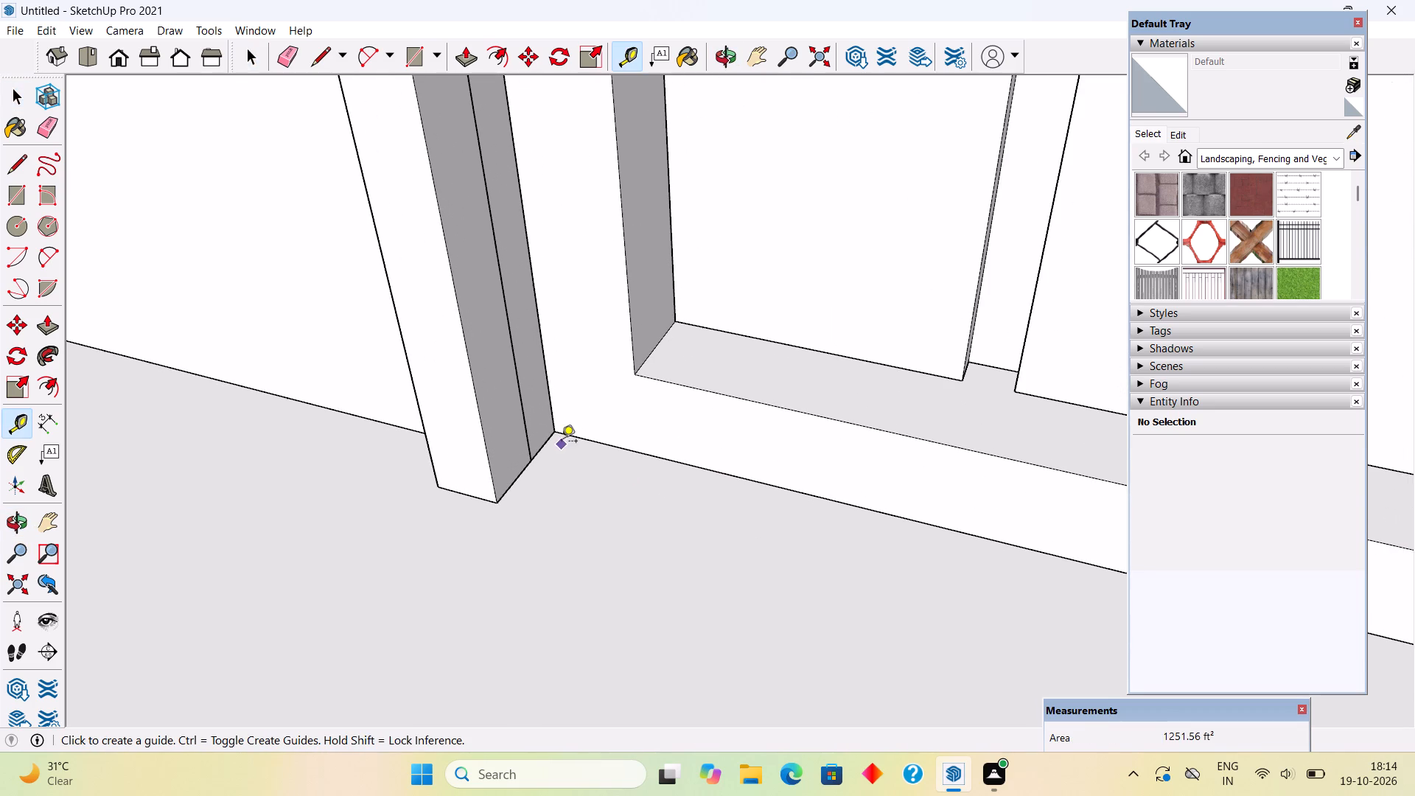
{"action": "double_click", "coordinate": [544, 444]}
Place a floor guide line along the front bottom edge of the handle-side door jamb, parallel to the wall.
{"action": "middle_click_drag", "start_coordinate": [518, 630], "coordinate": [607, 633]}
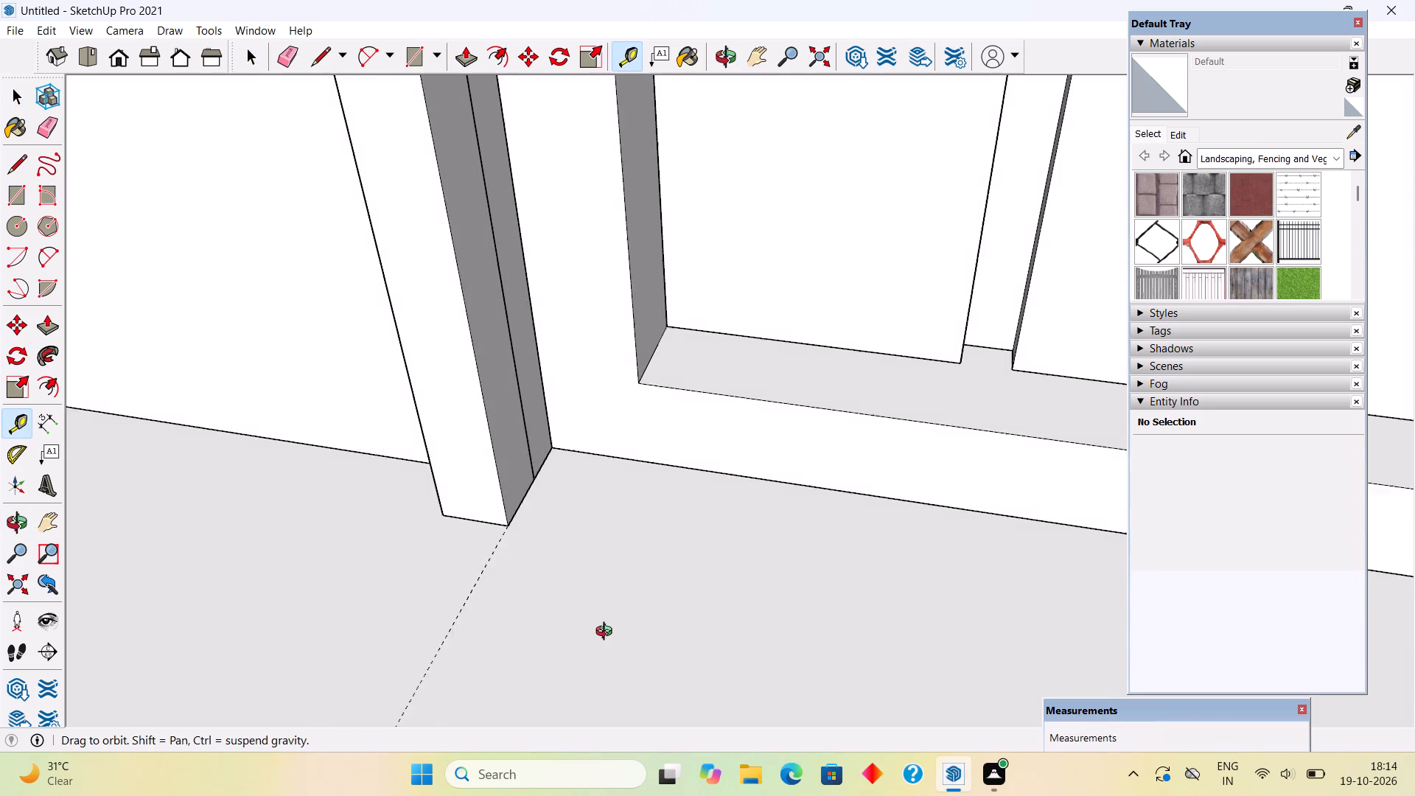
{"action": "middle_click_drag", "start_coordinate": [607, 633], "coordinate": [631, 652]}
{"action": "scroll", "coordinate": [479, 556], "scroll_direction": "up", "scroll_amount": 1}
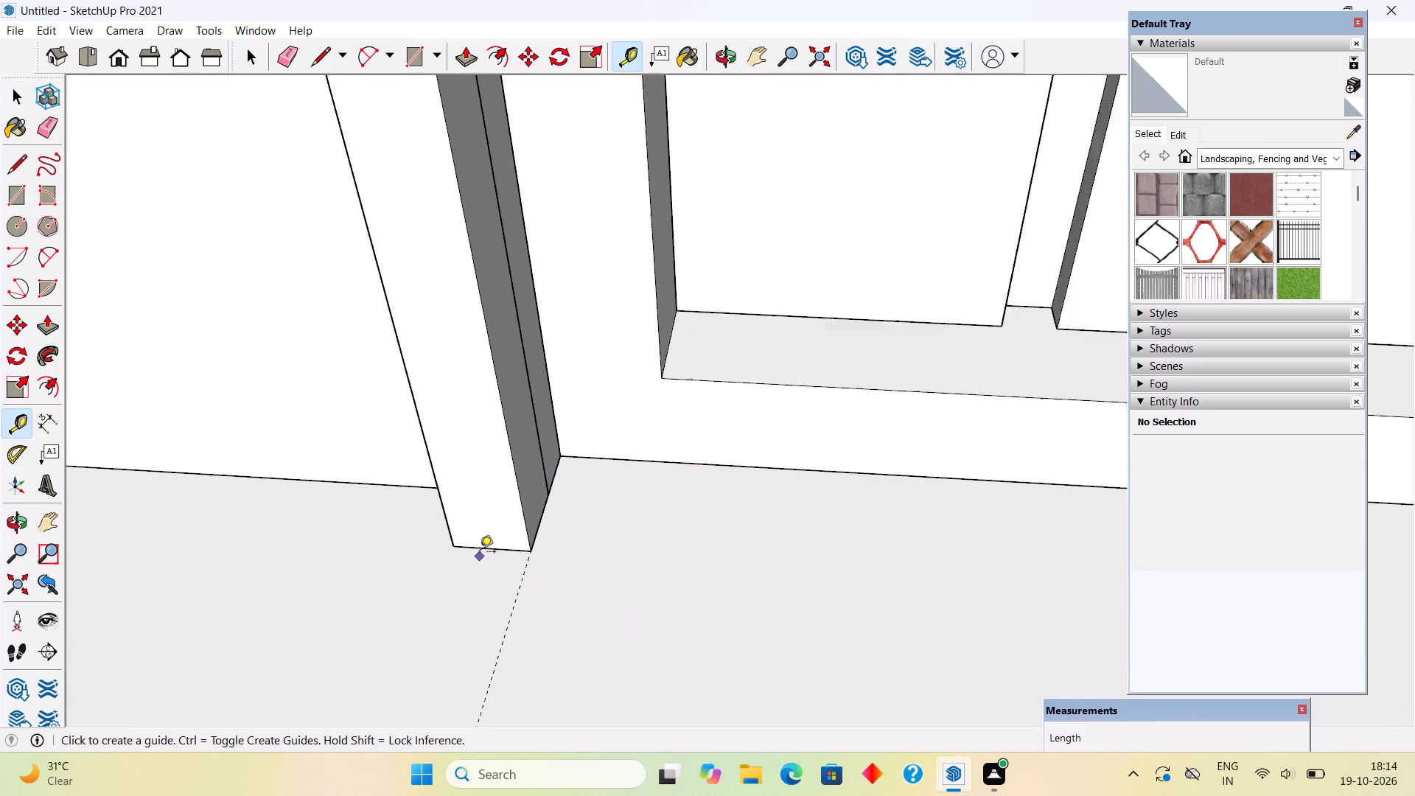
{"action": "scroll", "coordinate": [480, 553], "scroll_direction": "up", "scroll_amount": 3}
{"action": "double_click", "coordinate": [483, 545]}
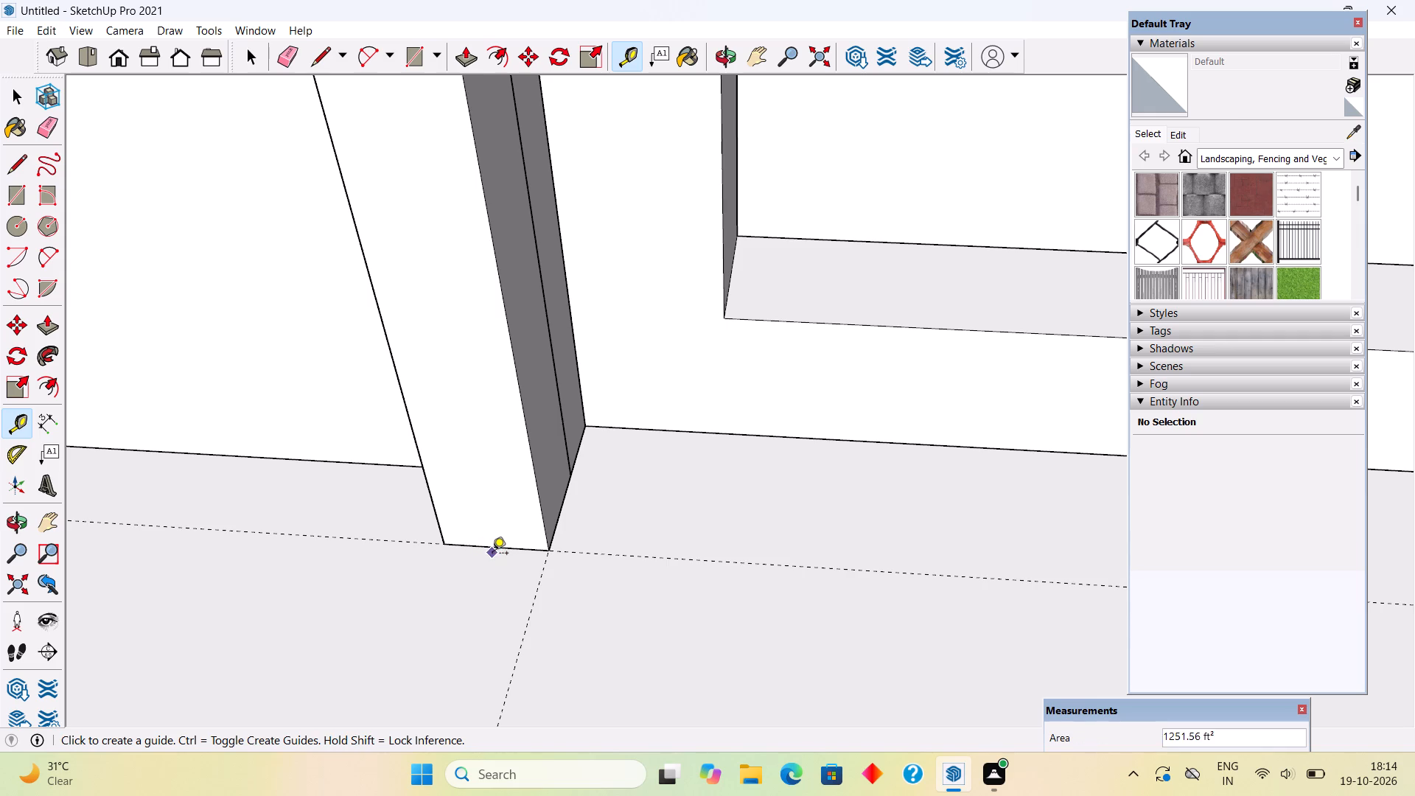
{"action": "left_click", "coordinate": [523, 549]}
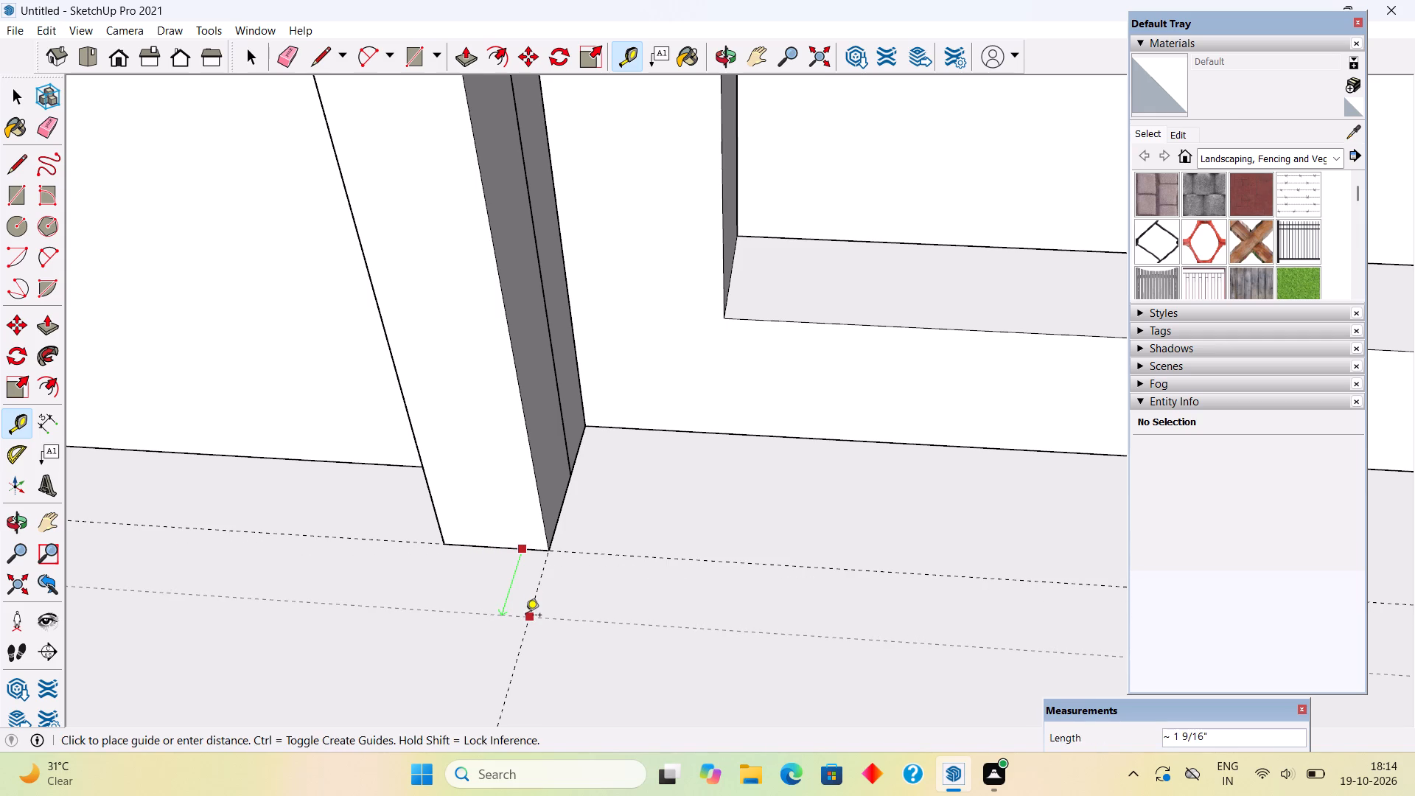
{"action": "key", "text": "space"}
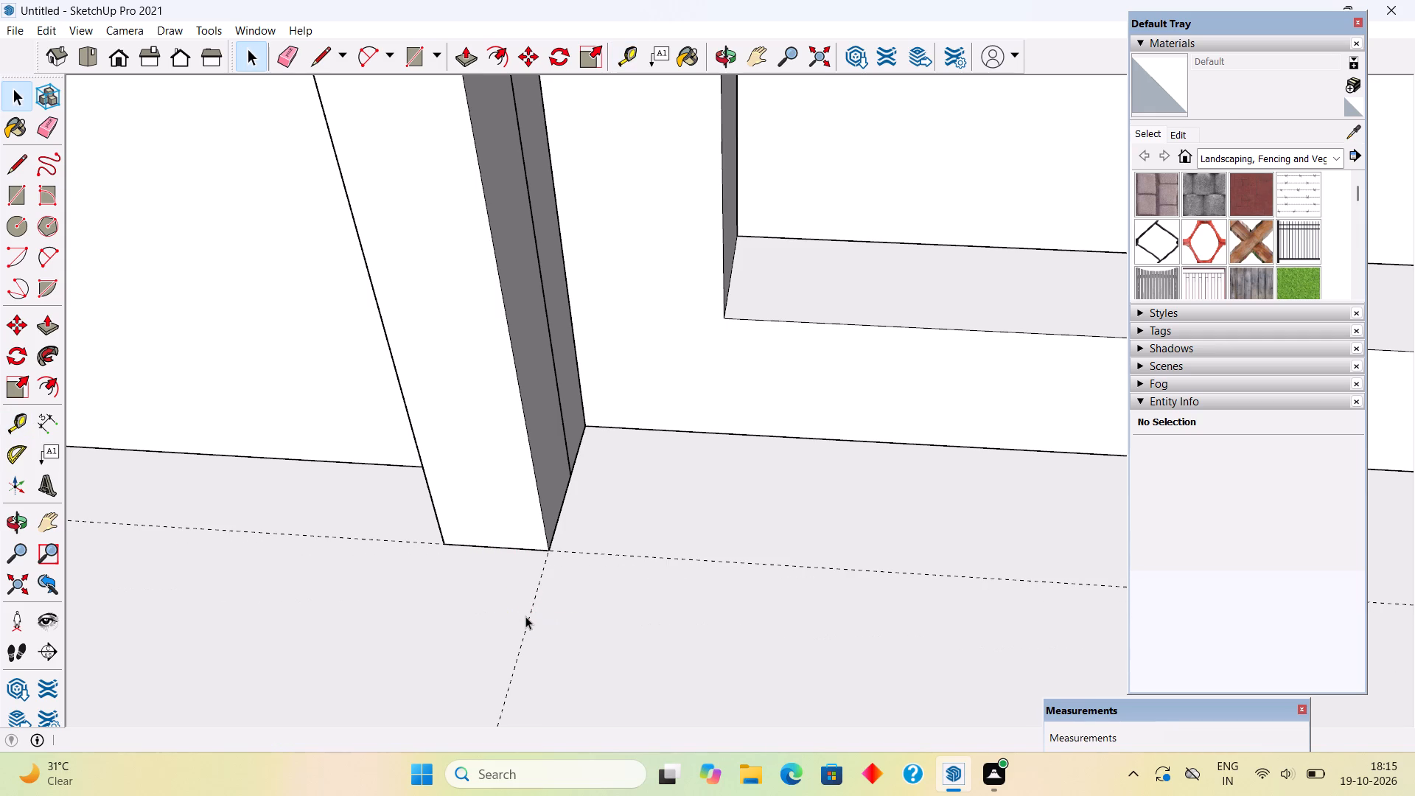
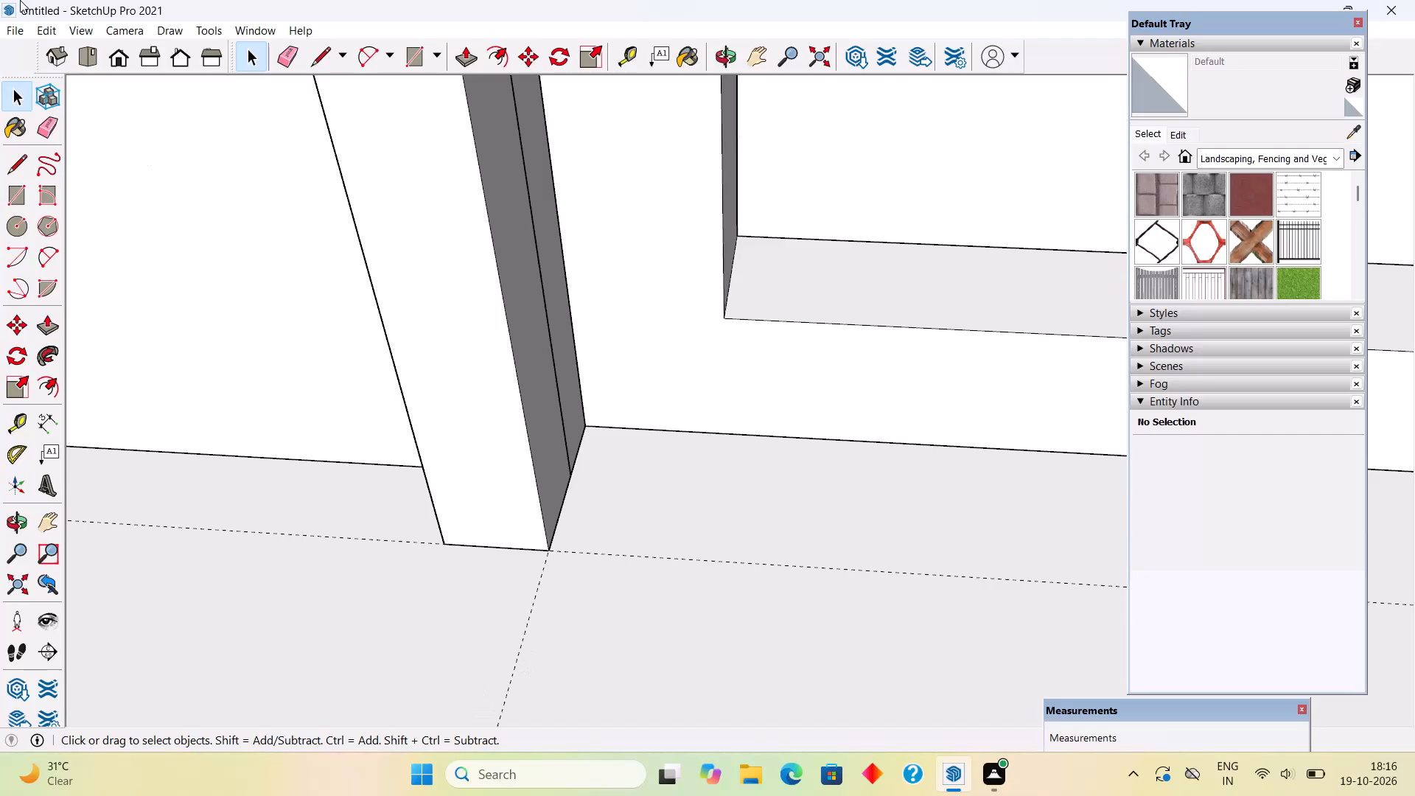
Place a floor guide line 3" from the handle-side jamb's inner bottom edge, offset toward the door opening.
{"action": "scroll", "coordinate": [242, 0], "scroll_direction": "down", "scroll_amount": 3}
{"action": "scroll", "coordinate": [724, 431], "scroll_direction": "down", "scroll_amount": 7}
{"action": "scroll", "coordinate": [712, 497], "scroll_direction": "down", "scroll_amount": 8}
{"action": "scroll", "coordinate": [602, 507], "scroll_direction": "down", "scroll_amount": 6}
{"action": "middle_click_drag", "start_coordinate": [602, 507], "coordinate": [598, 516]}
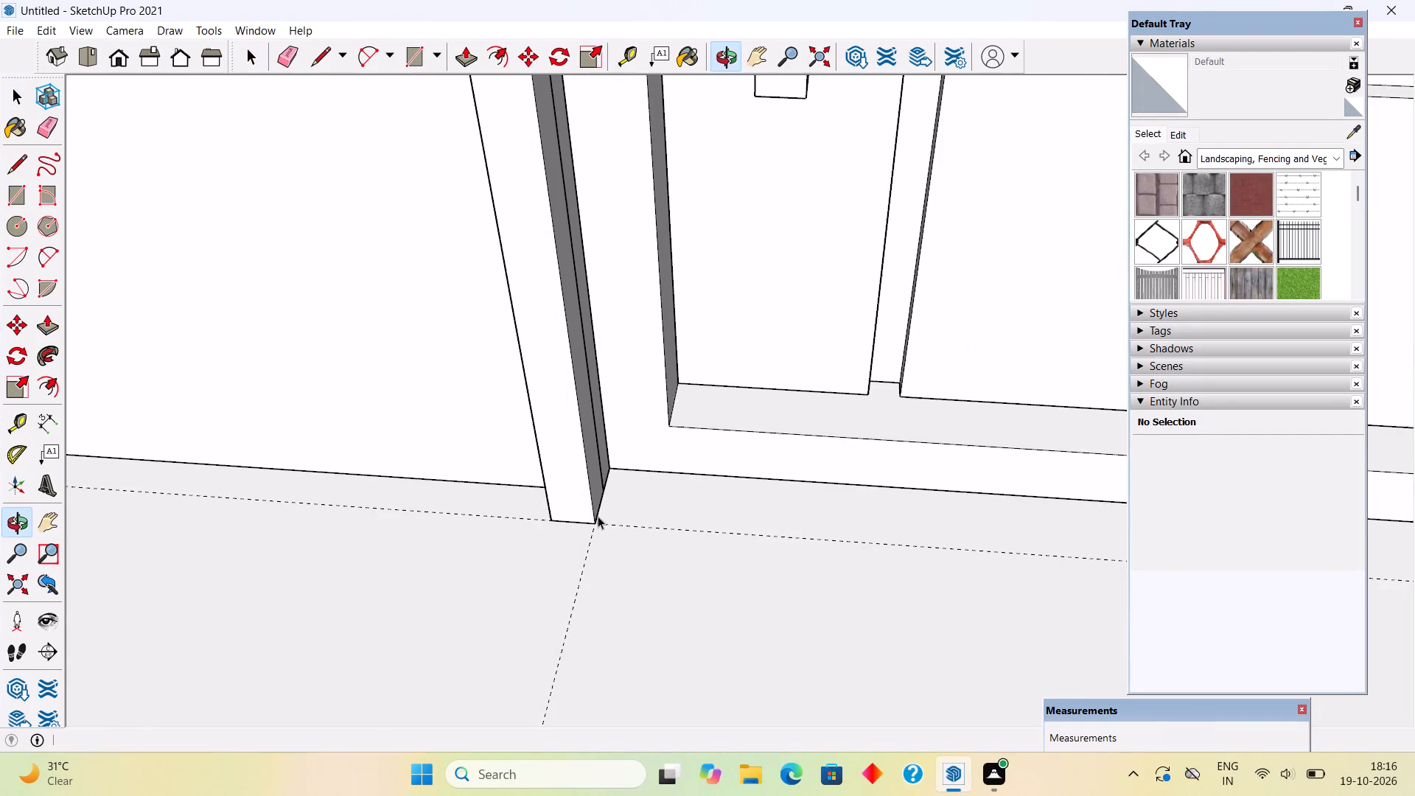
{"action": "middle_click_drag", "start_coordinate": [618, 528], "coordinate": [669, 378]}
{"action": "scroll", "coordinate": [669, 378], "scroll_direction": "down", "scroll_amount": 4}
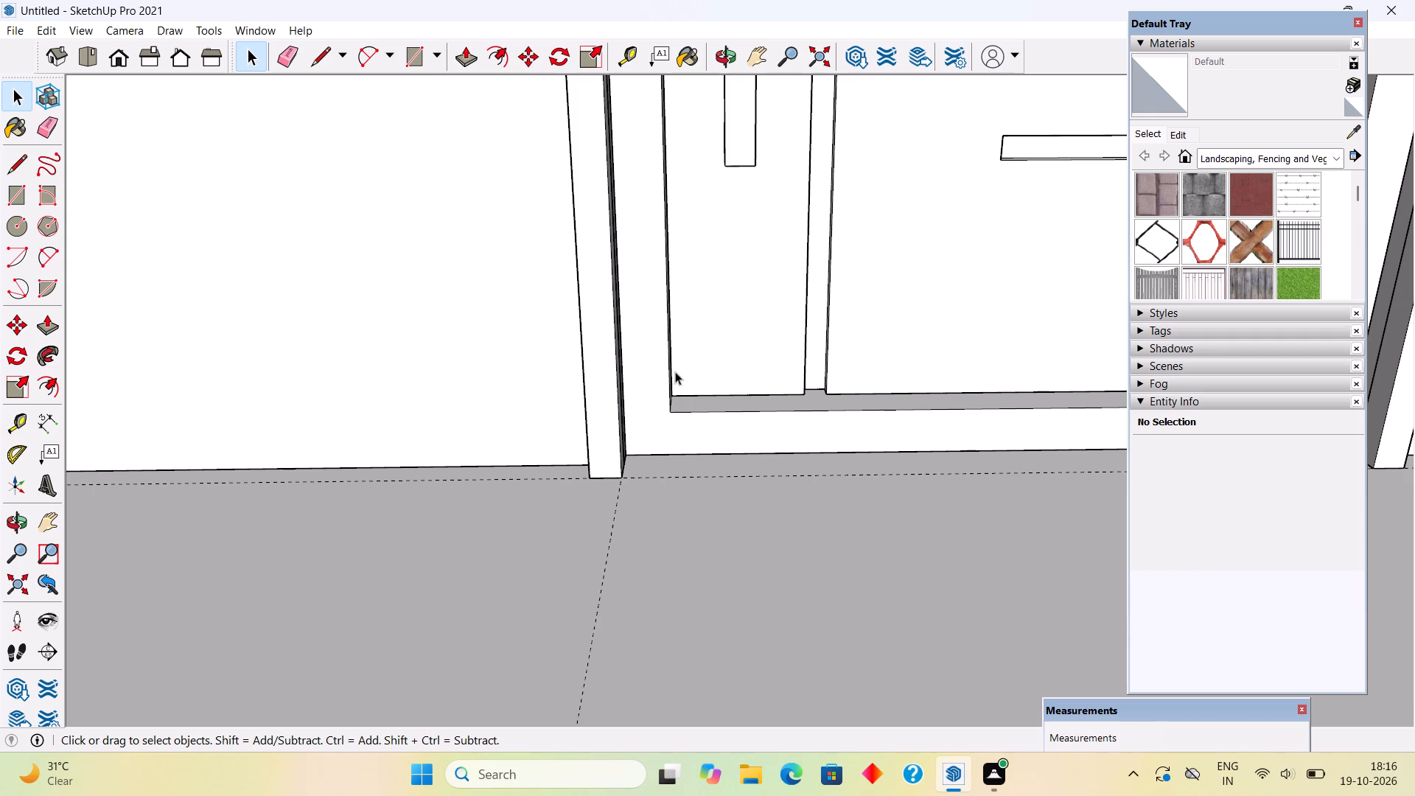
{"action": "scroll", "coordinate": [676, 369], "scroll_direction": "down", "scroll_amount": 2}
{"action": "middle_click_drag", "start_coordinate": [679, 481], "coordinate": [691, 578]}
{"action": "middle_click_drag", "start_coordinate": [727, 475], "coordinate": [699, 513]}
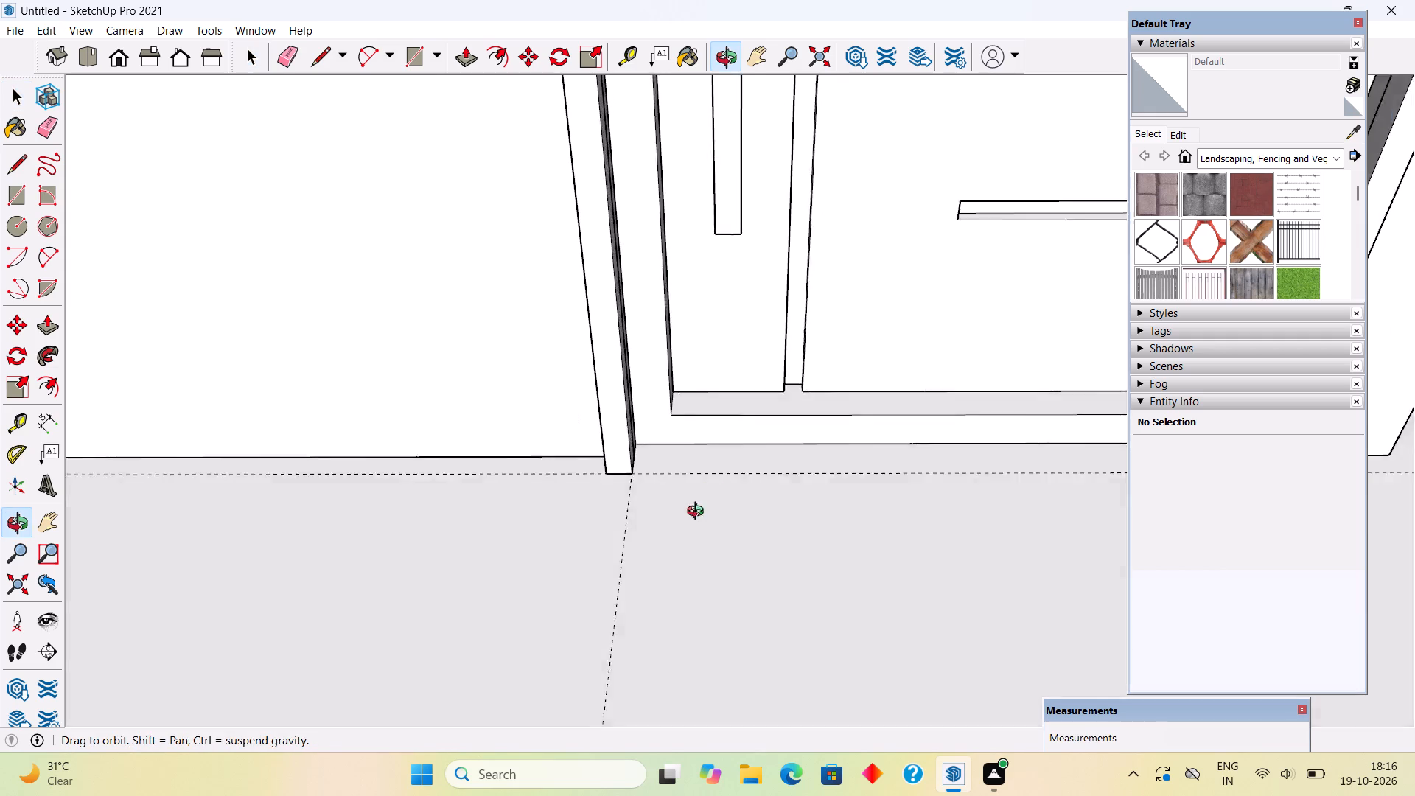
{"action": "middle_click_drag", "start_coordinate": [699, 513], "coordinate": [674, 590]}
{"action": "scroll", "coordinate": [663, 434], "scroll_direction": "up", "scroll_amount": 8}
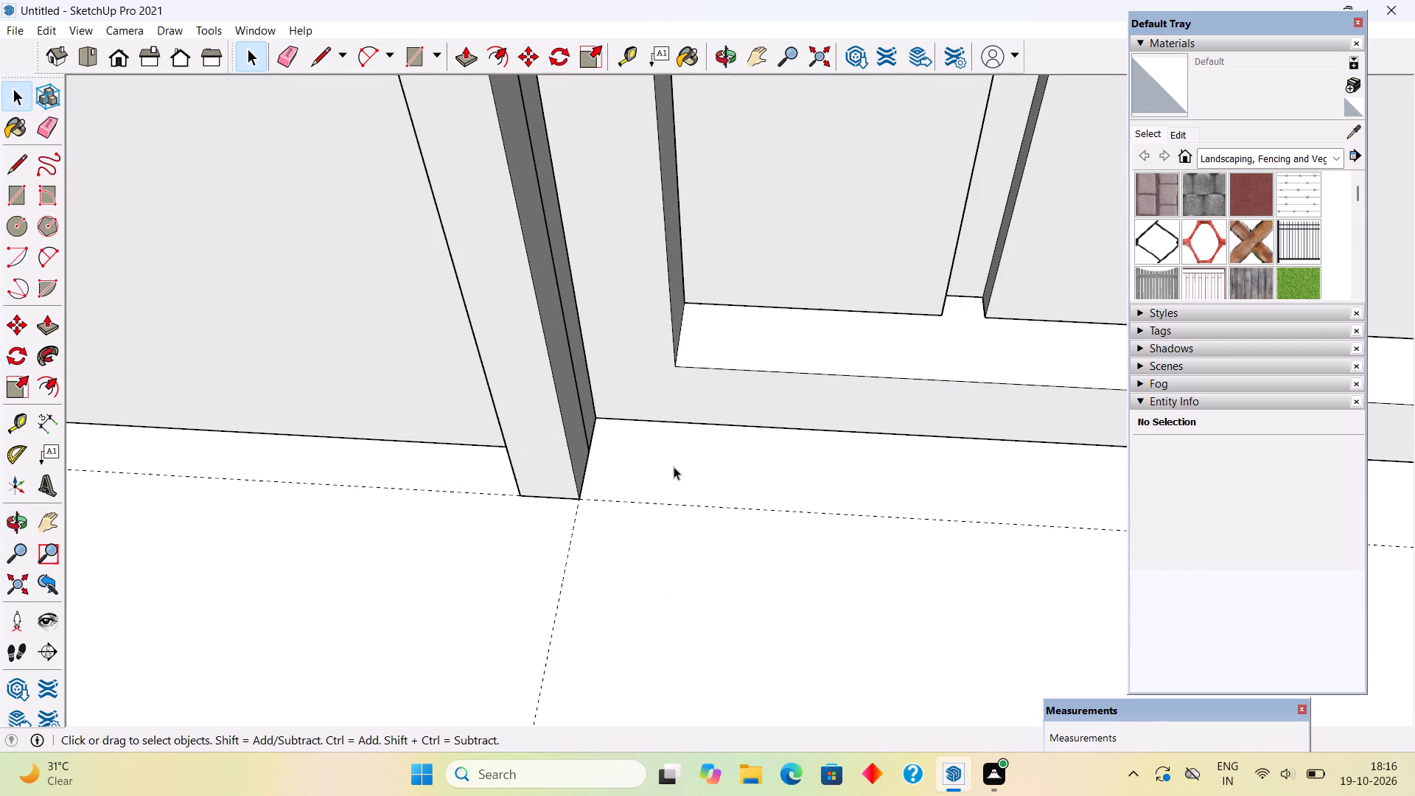
{"action": "key", "text": "t"}
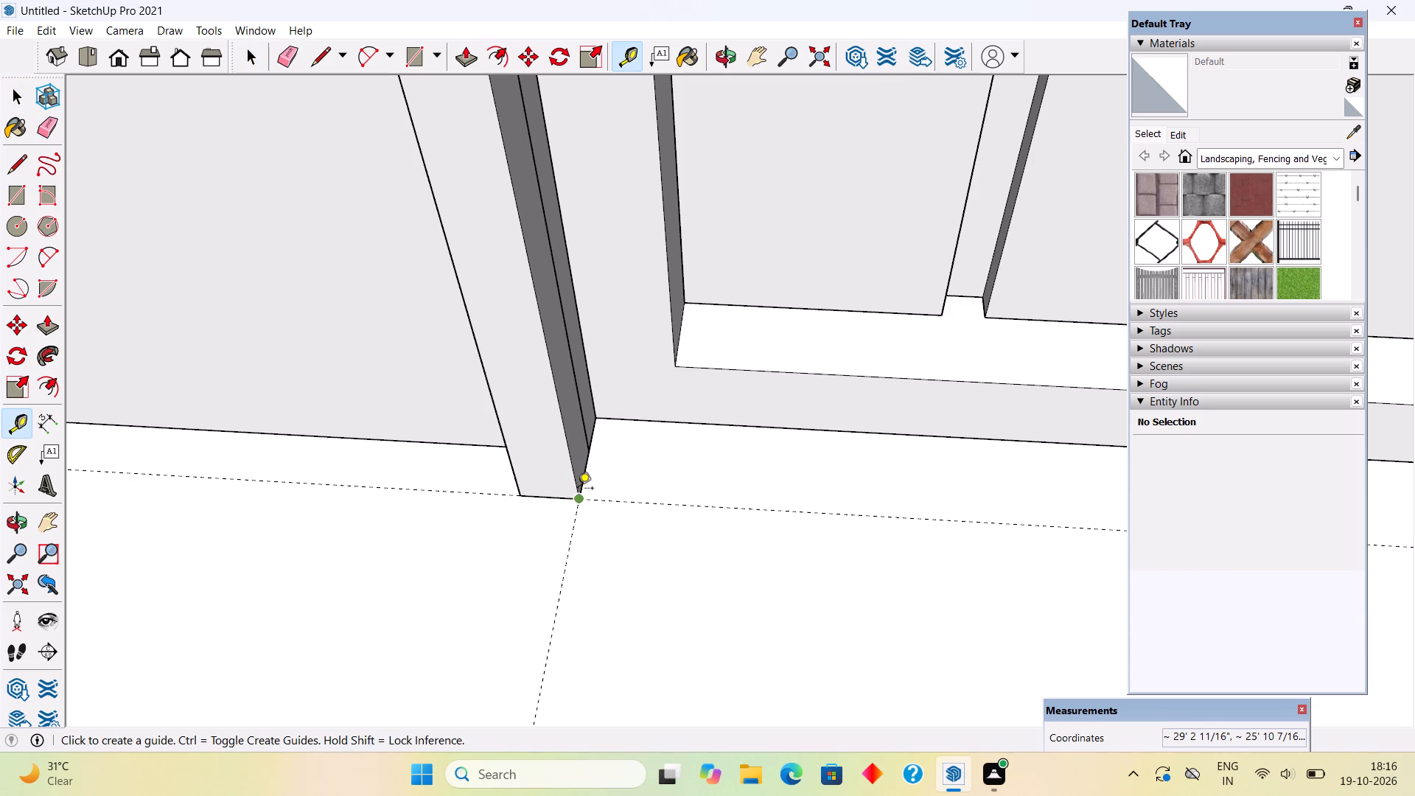
{"action": "scroll", "coordinate": [578, 484], "scroll_direction": "up", "scroll_amount": 5}
{"action": "left_click", "coordinate": [587, 484]}
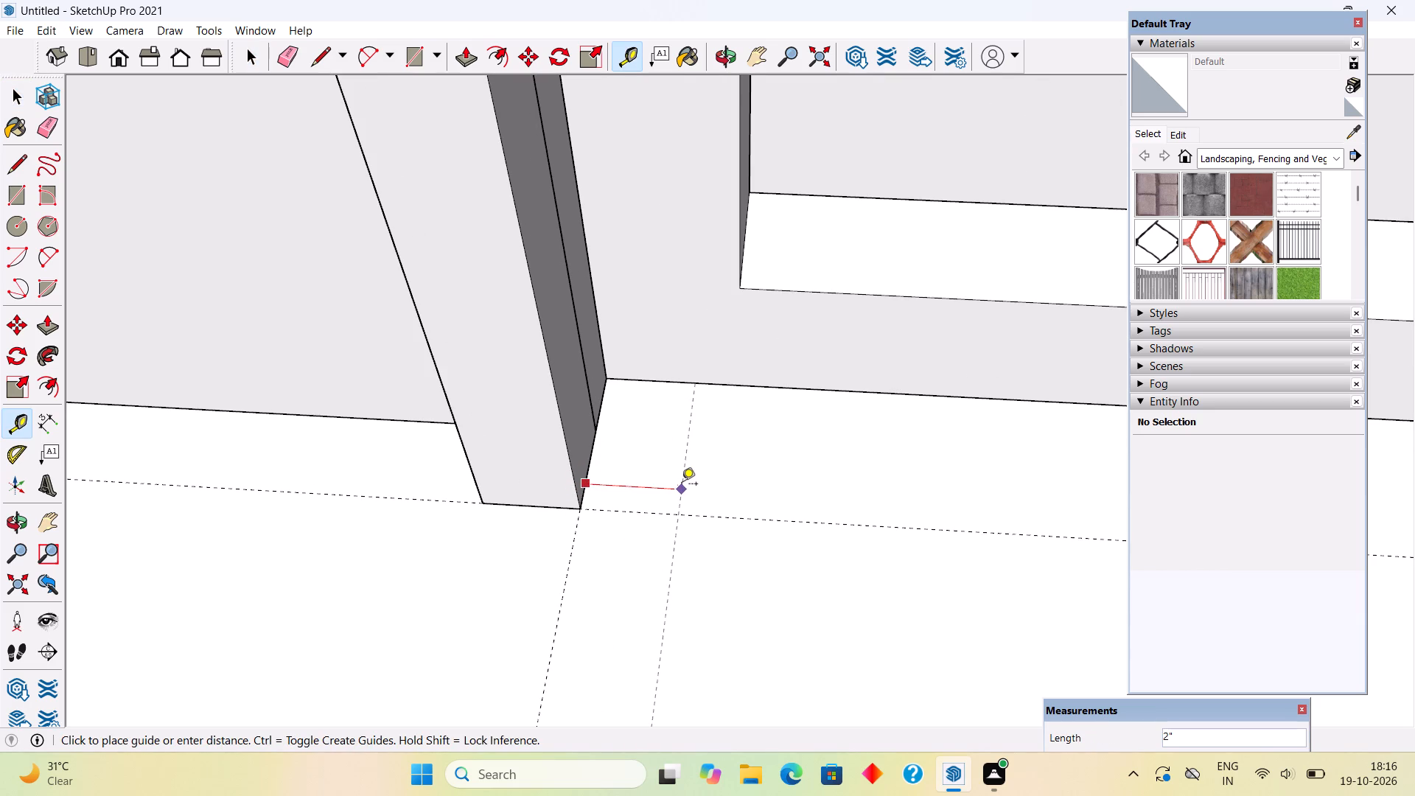
{"action": "type", "text": "3\""}
{"action": "key", "text": "Return"}
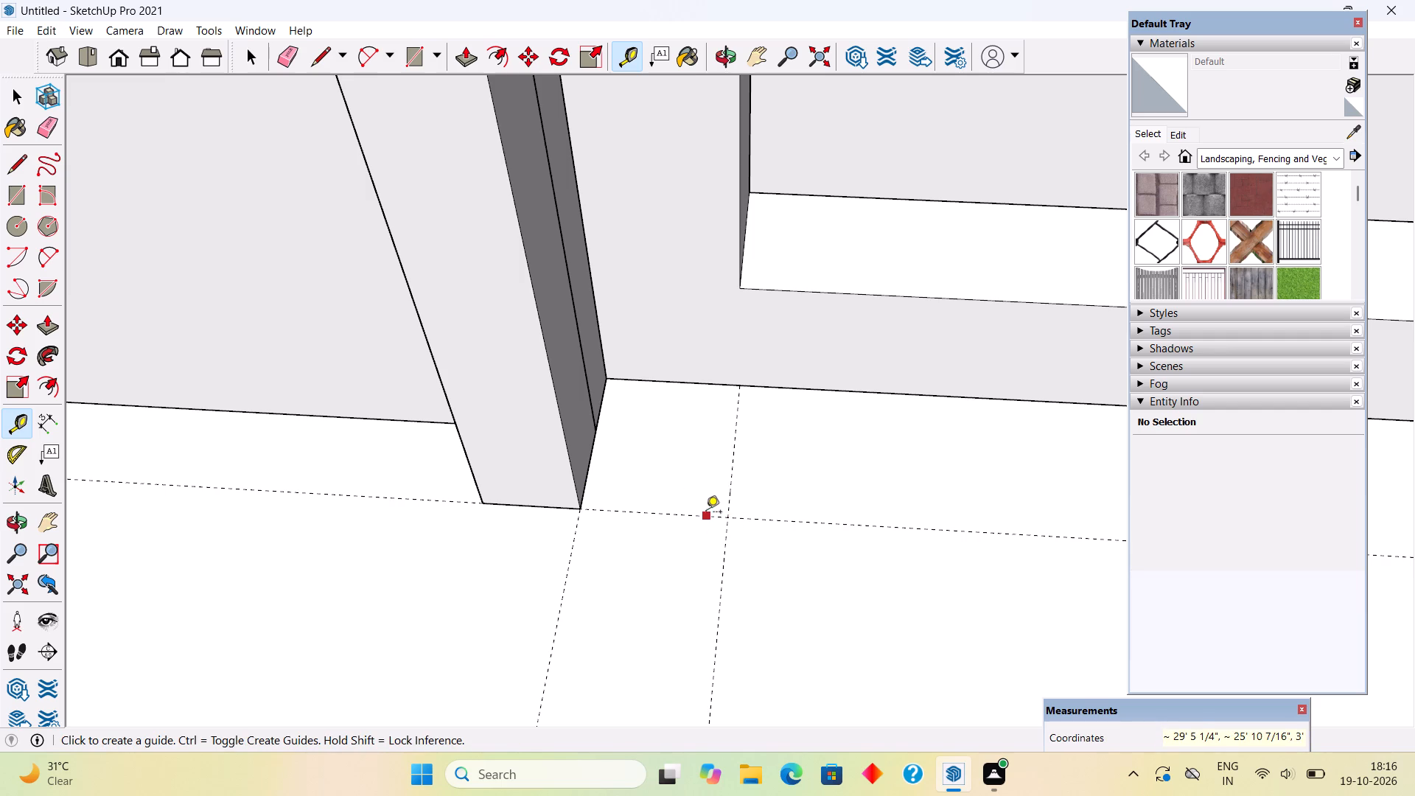
Place a floor guide line 2" in front of the guide running along the jamb's front bottom edge.
{"action": "left_click", "coordinate": [708, 517]}
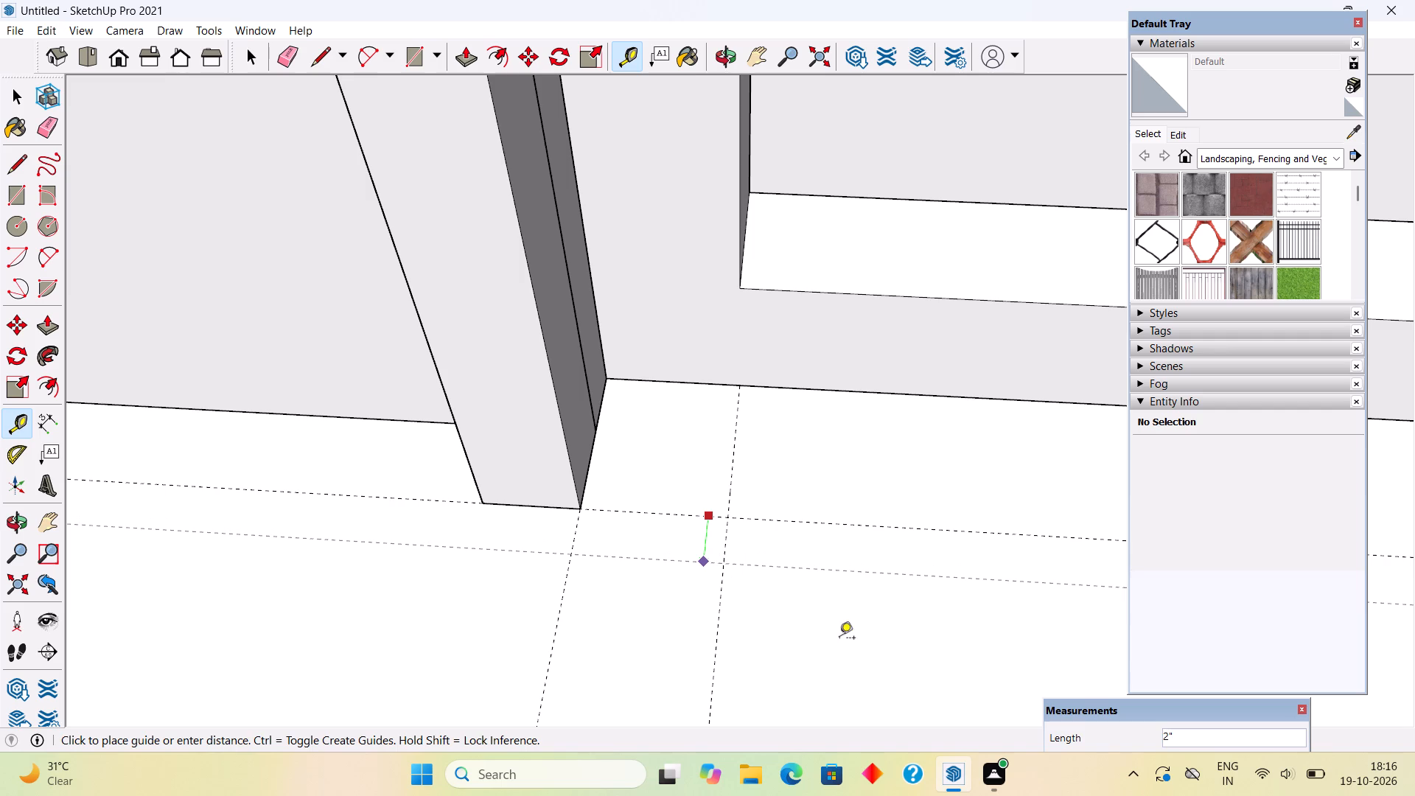
{"action": "key", "text": "space"}
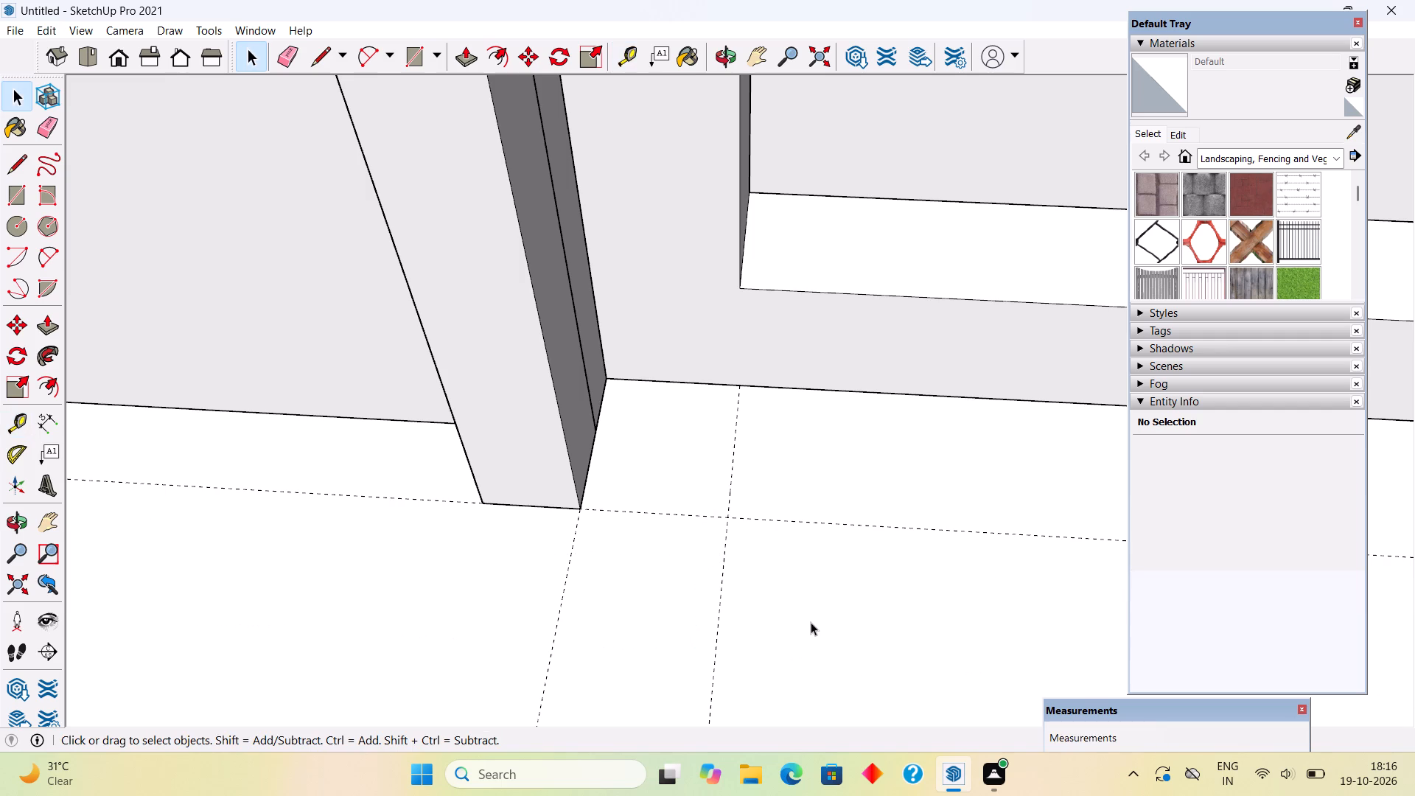
{"action": "key", "text": "t"}
{"action": "left_click", "coordinate": [762, 517]}
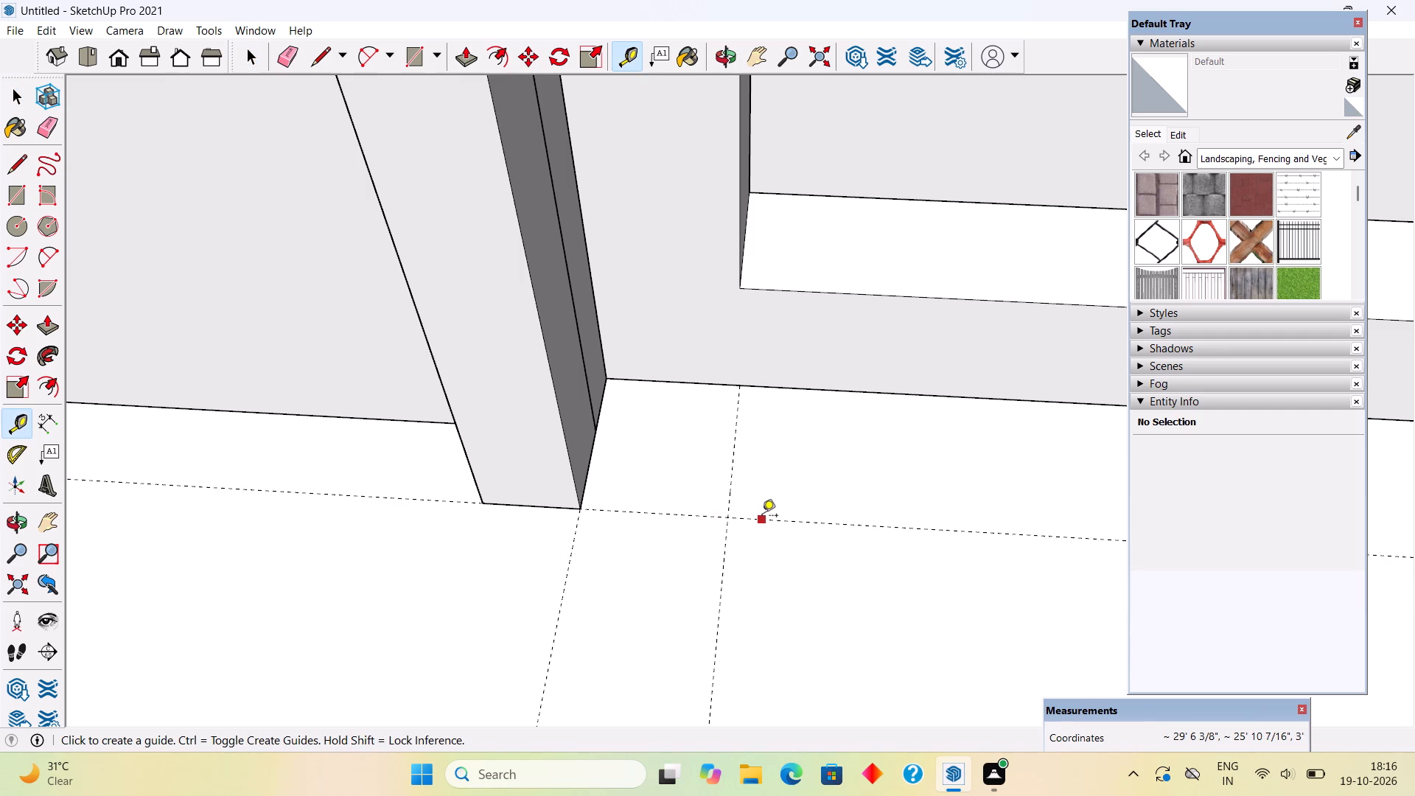
{"action": "type", "text": "2\""}
{"action": "key", "text": "Return"}
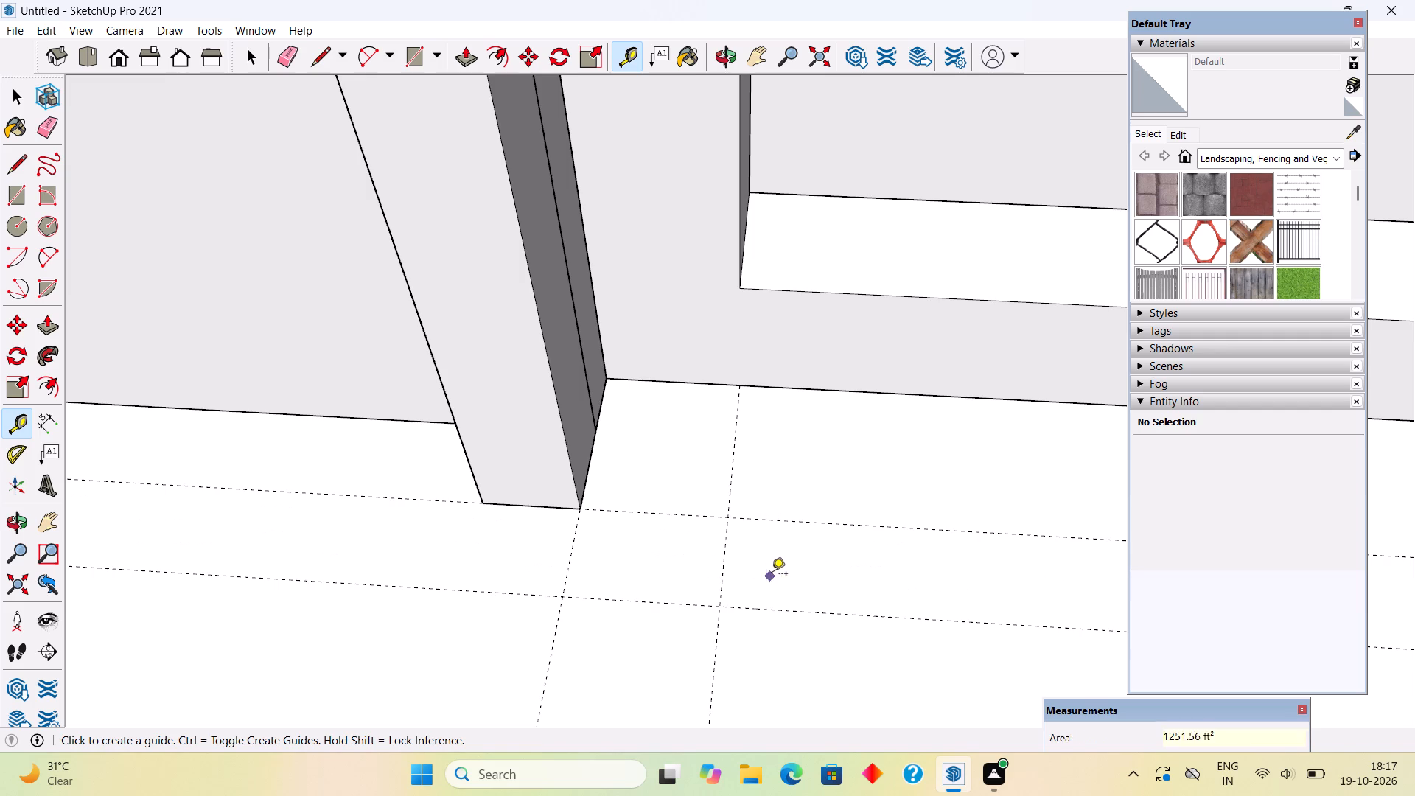
Place a floor guide line 4' from the guide inside the door opening, offset past the handle-side jamb along the wall.
{"action": "scroll", "coordinate": [771, 506], "scroll_direction": "down", "scroll_amount": 14}
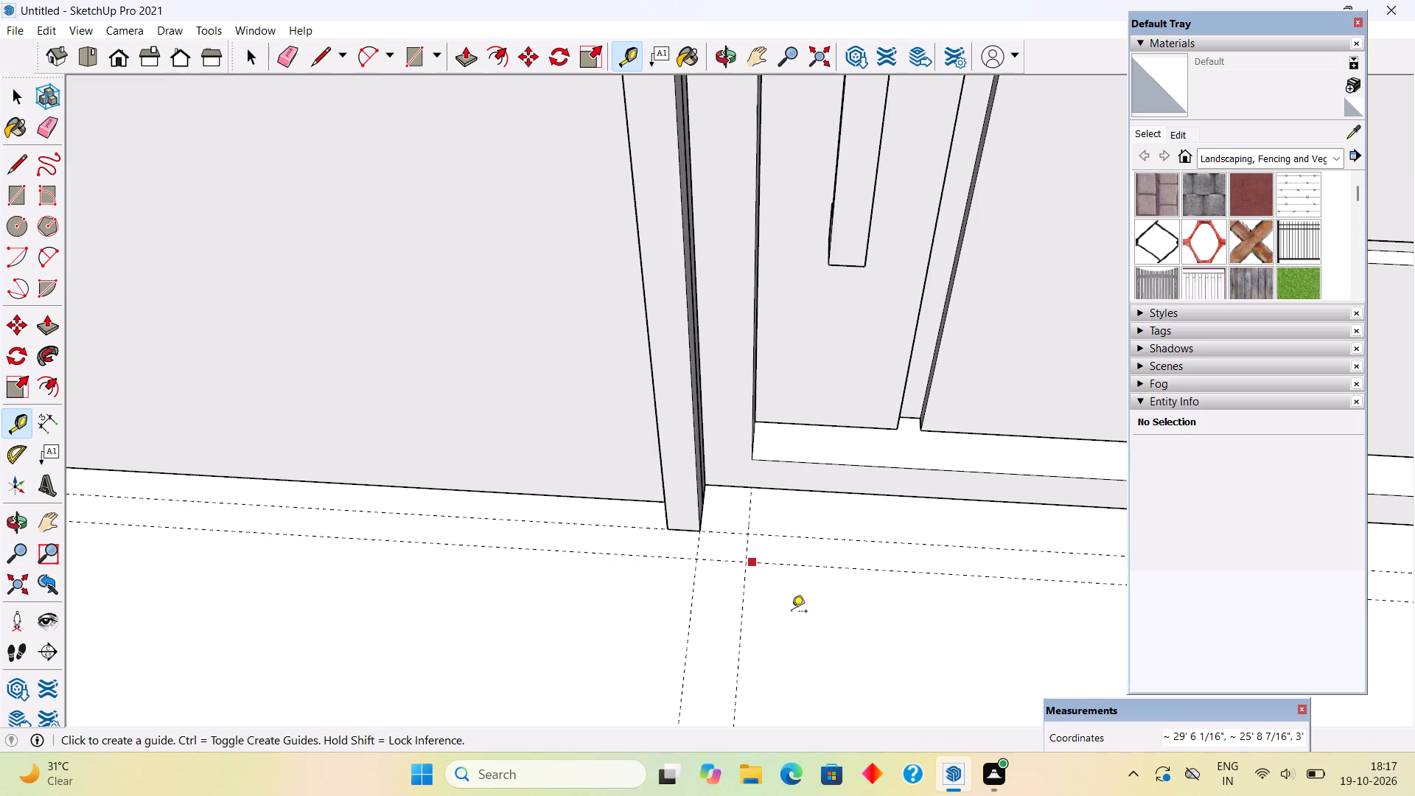
{"action": "scroll", "coordinate": [815, 570], "scroll_direction": "down", "scroll_amount": 4}
{"action": "key", "text": "space"}
{"action": "middle_click_drag", "start_coordinate": [785, 548], "coordinate": [785, 624]}
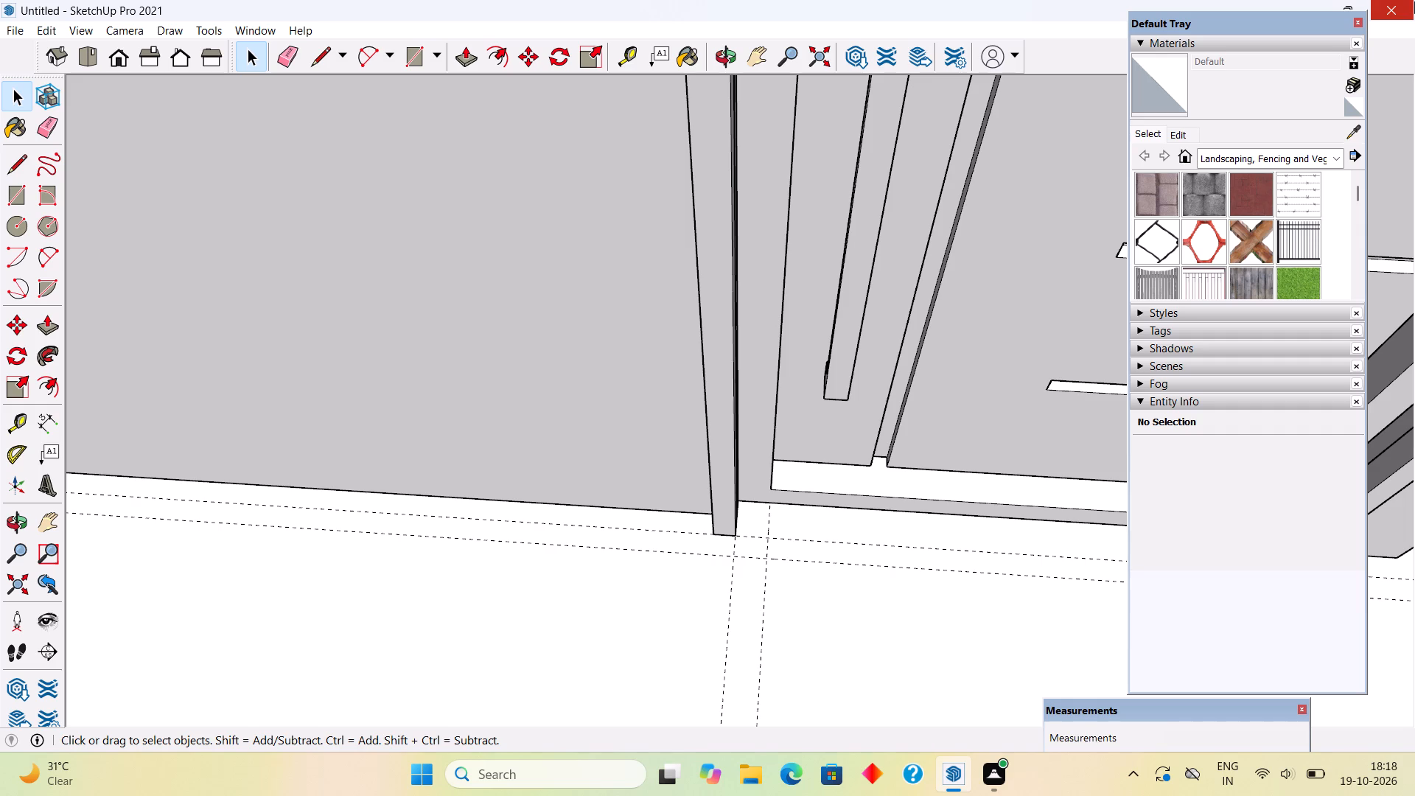
{"action": "key", "text": "t"}
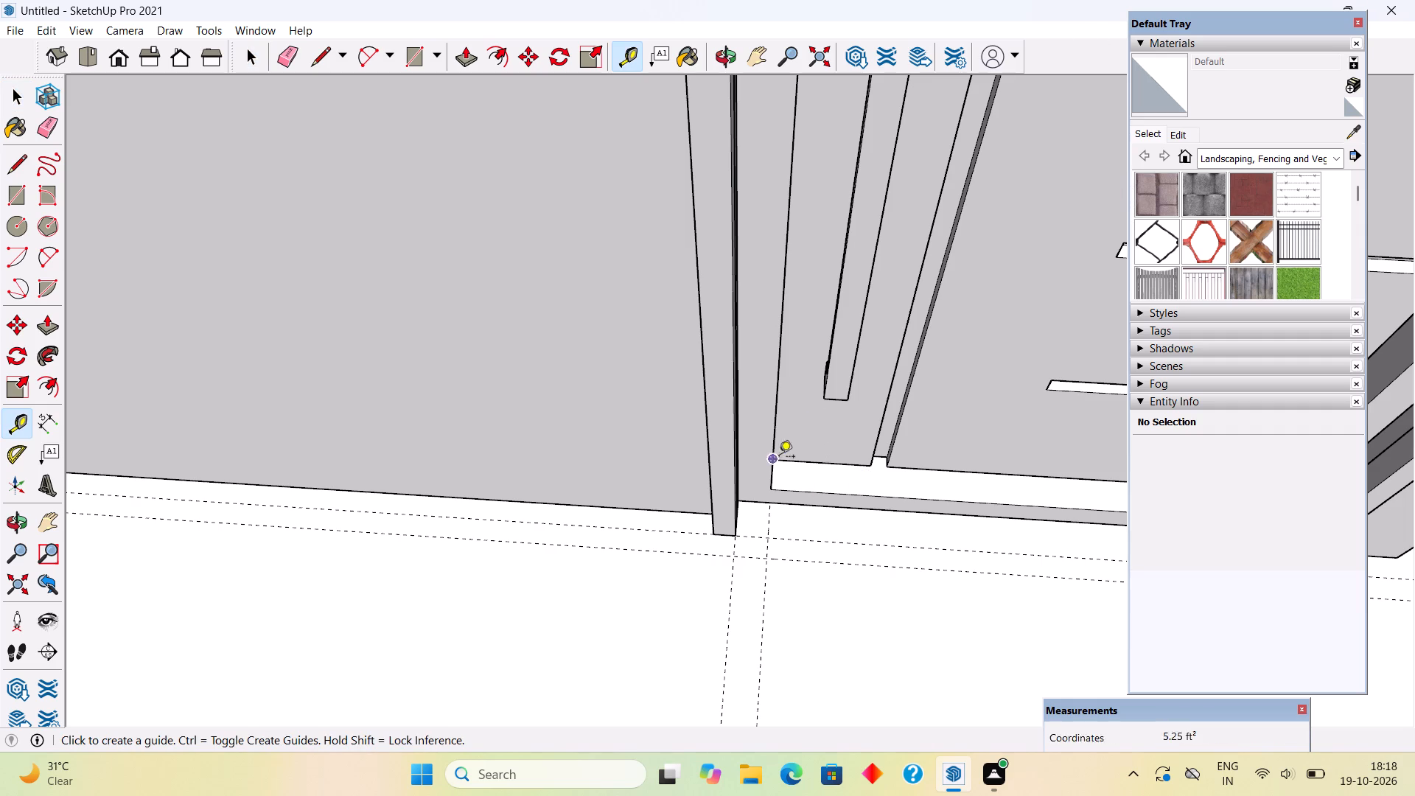
{"action": "left_click", "coordinate": [767, 587]}
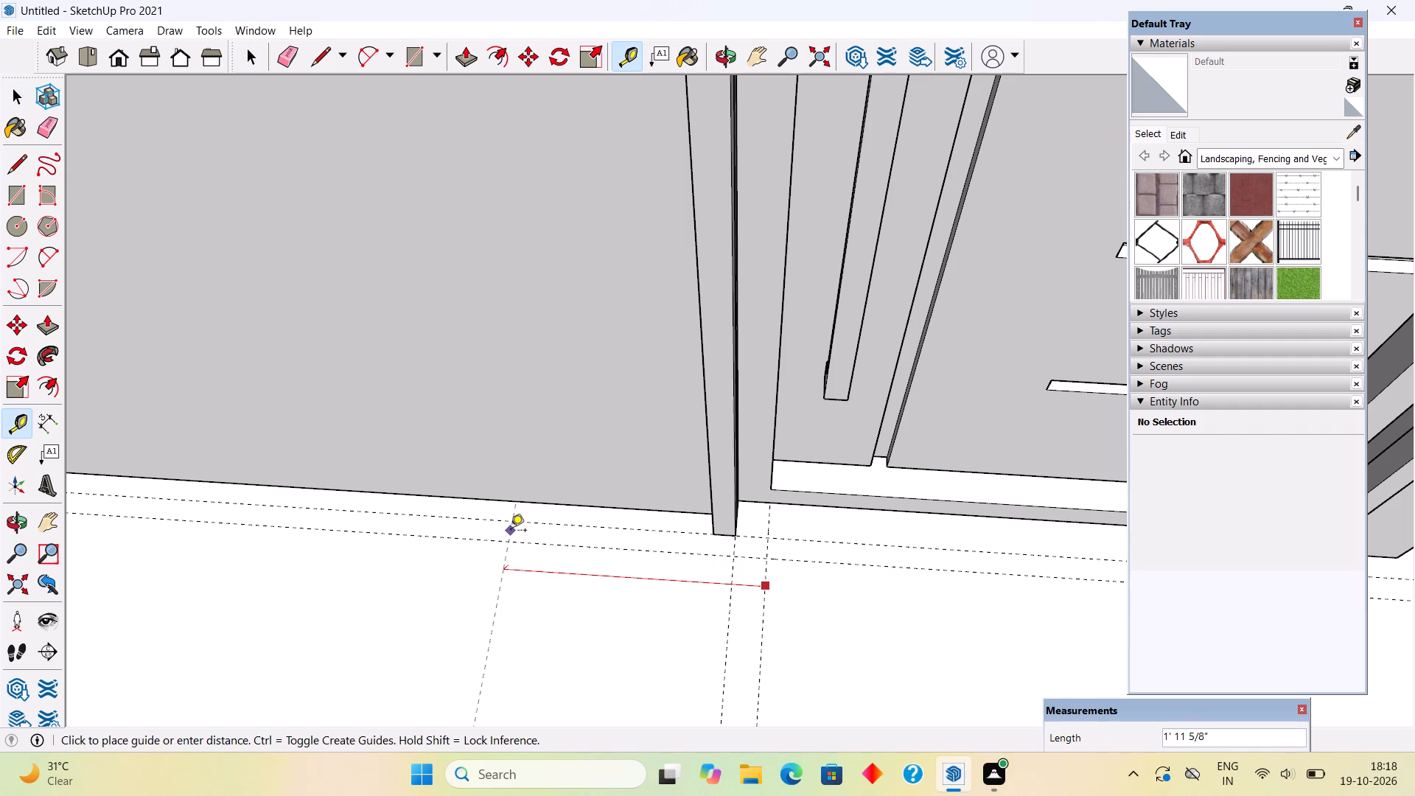
{"action": "type", "text": "4'"}
{"action": "key", "text": "Return"}
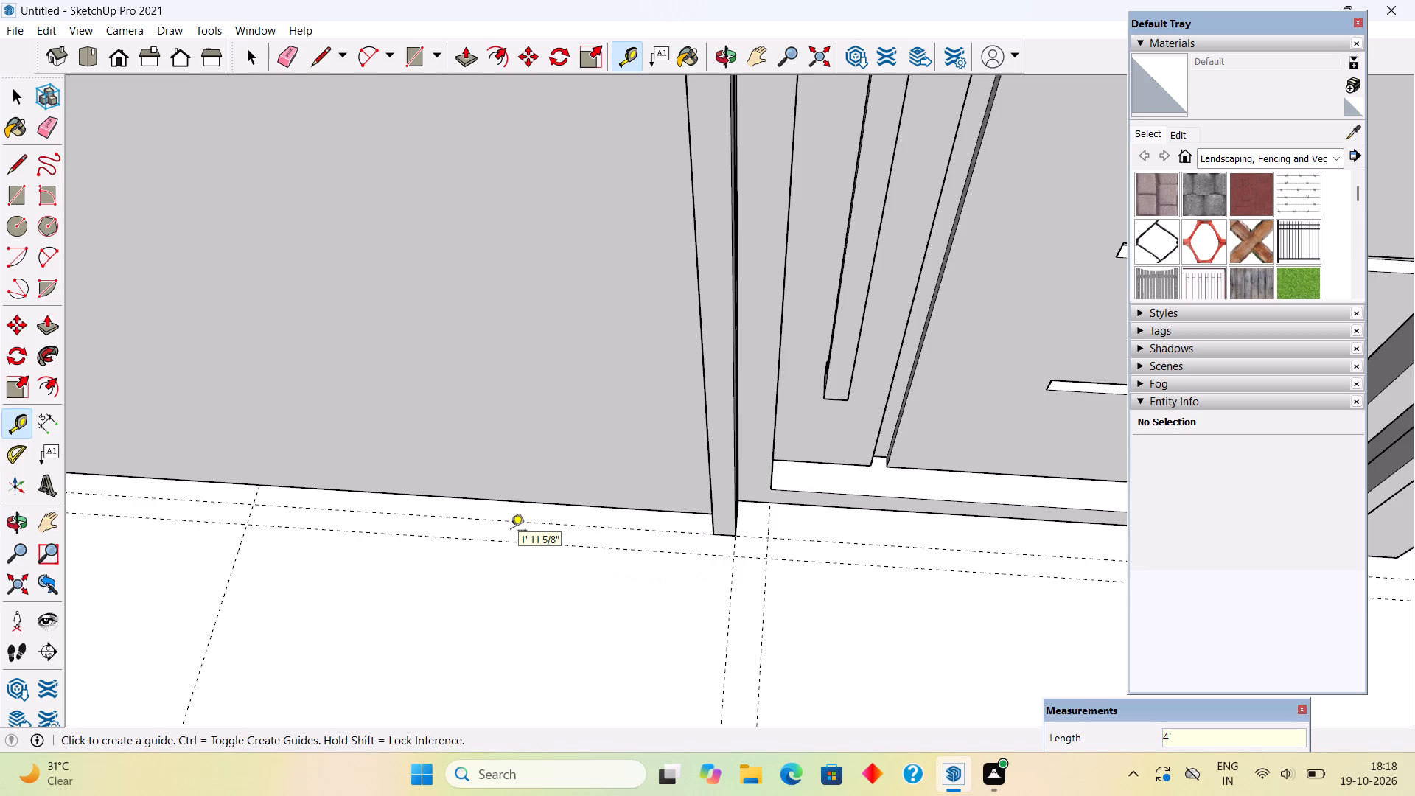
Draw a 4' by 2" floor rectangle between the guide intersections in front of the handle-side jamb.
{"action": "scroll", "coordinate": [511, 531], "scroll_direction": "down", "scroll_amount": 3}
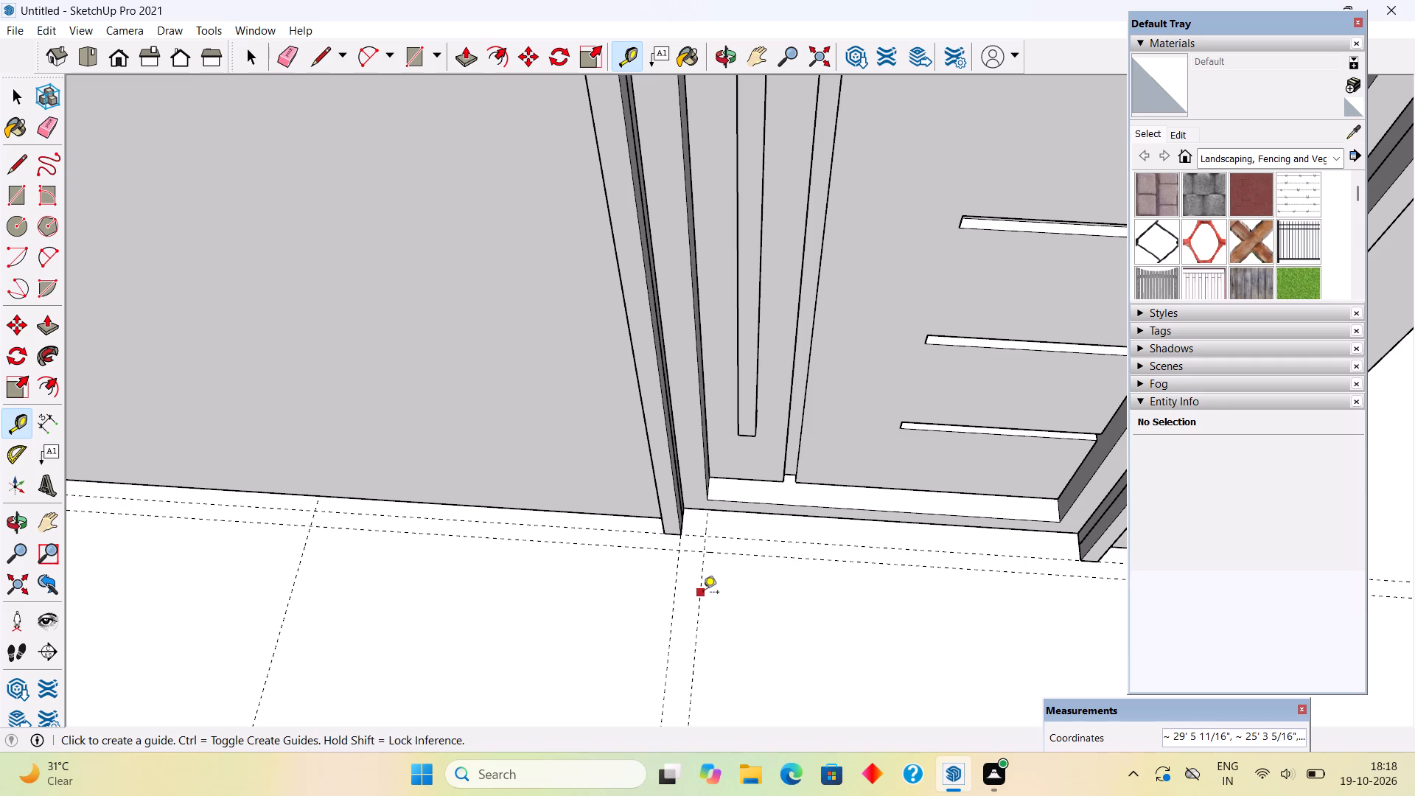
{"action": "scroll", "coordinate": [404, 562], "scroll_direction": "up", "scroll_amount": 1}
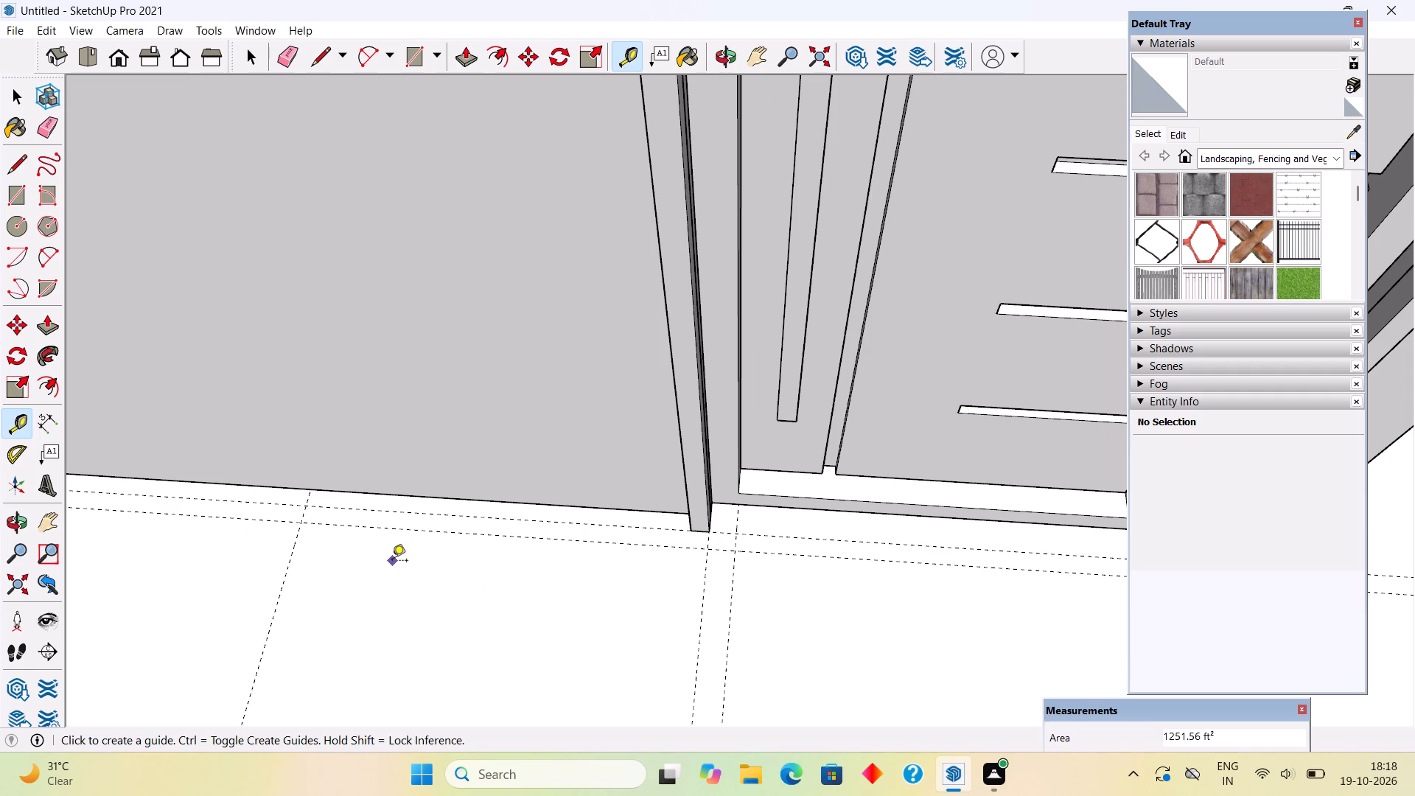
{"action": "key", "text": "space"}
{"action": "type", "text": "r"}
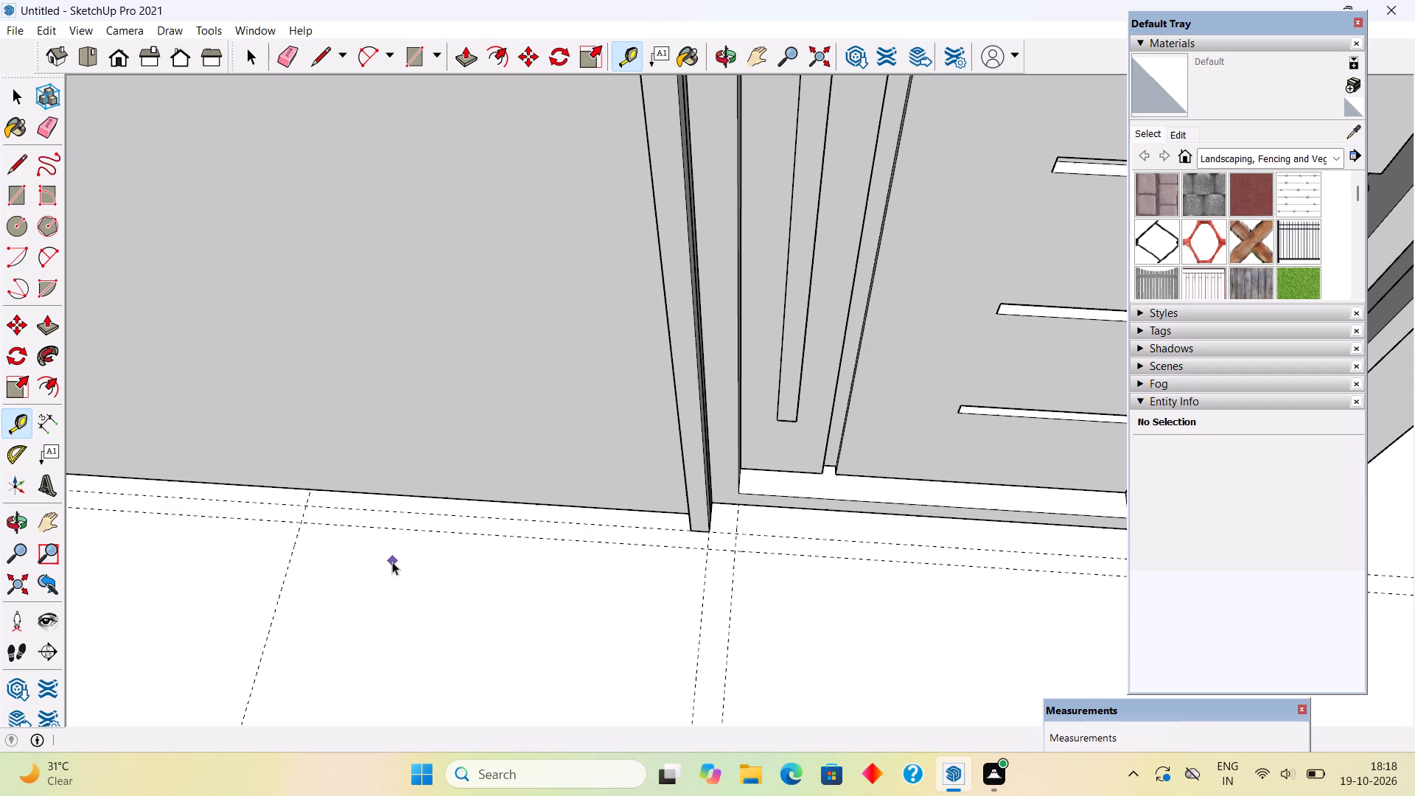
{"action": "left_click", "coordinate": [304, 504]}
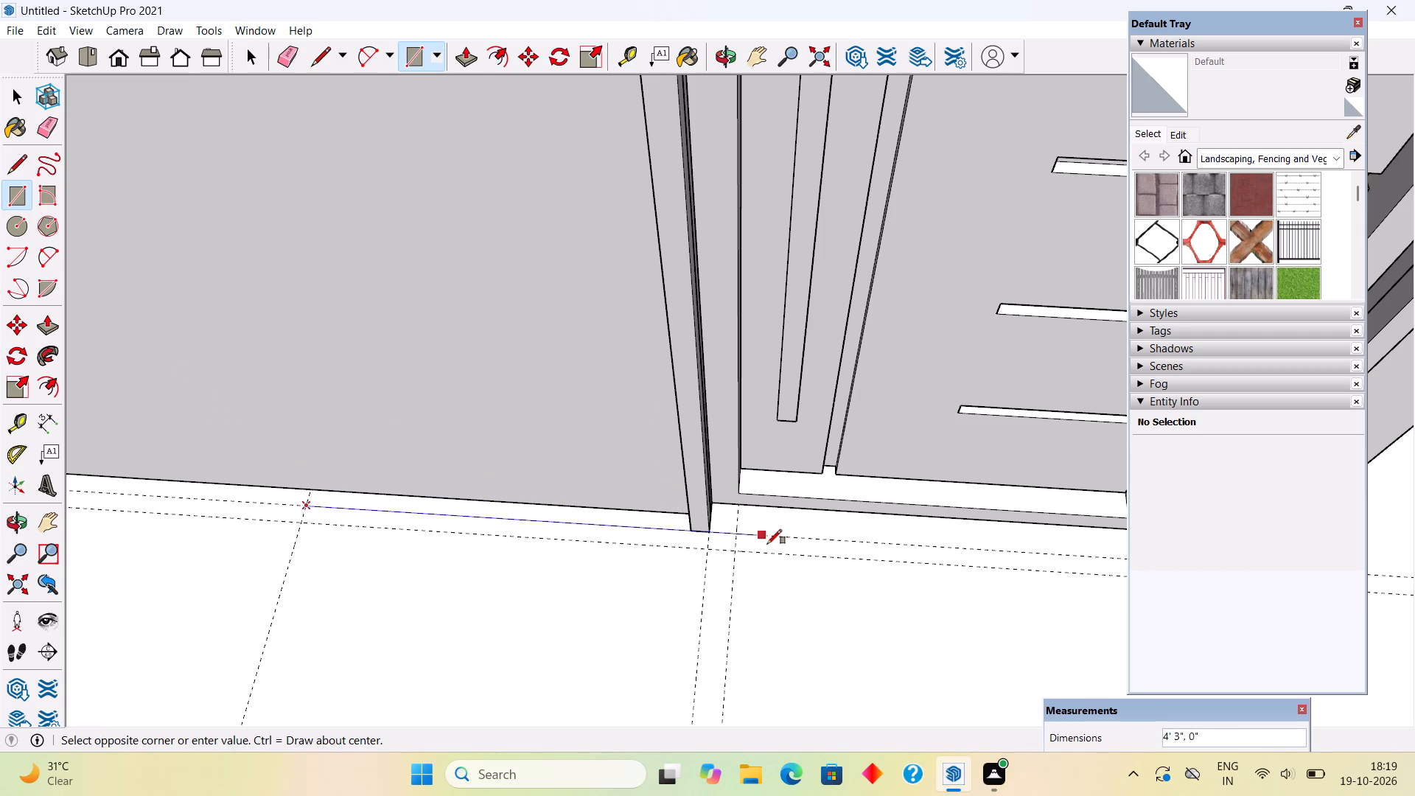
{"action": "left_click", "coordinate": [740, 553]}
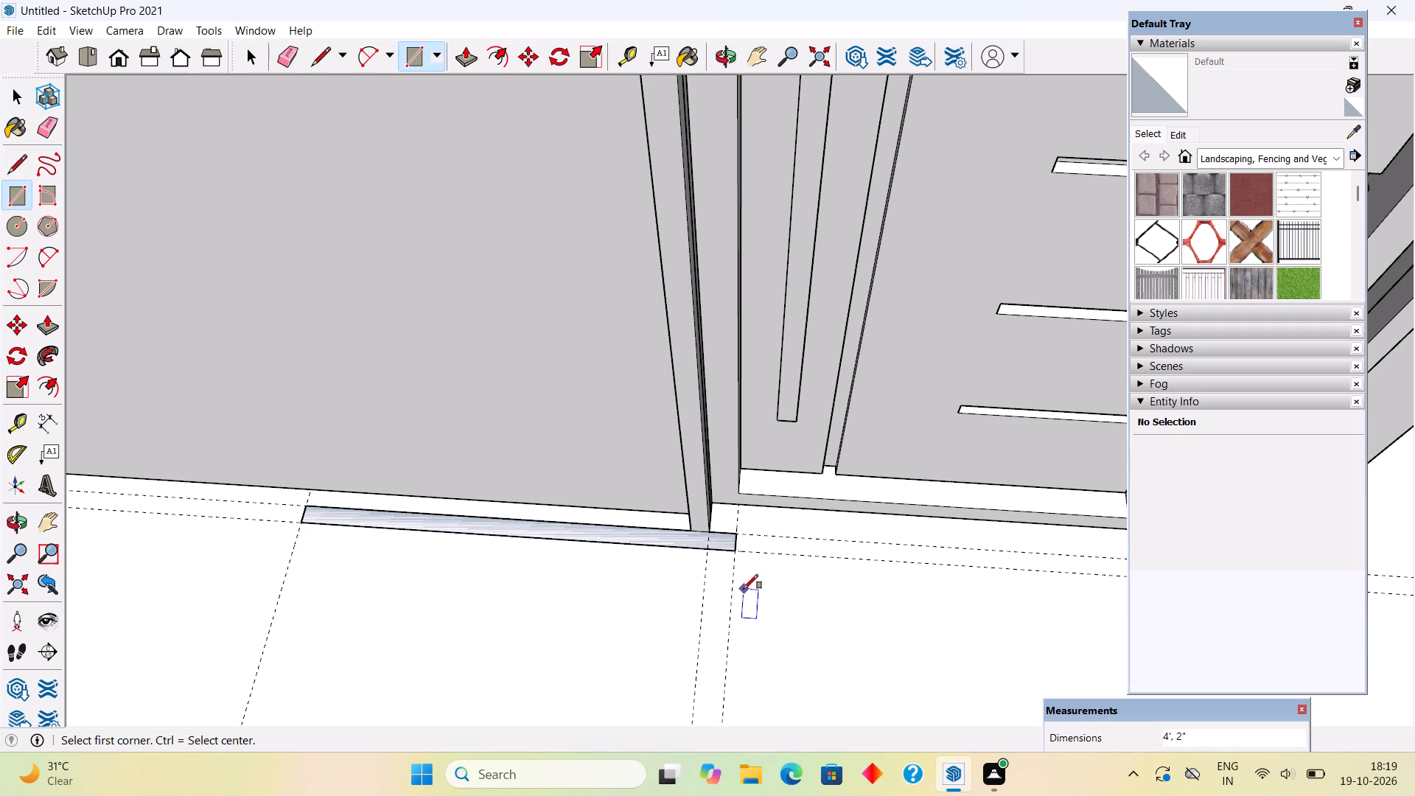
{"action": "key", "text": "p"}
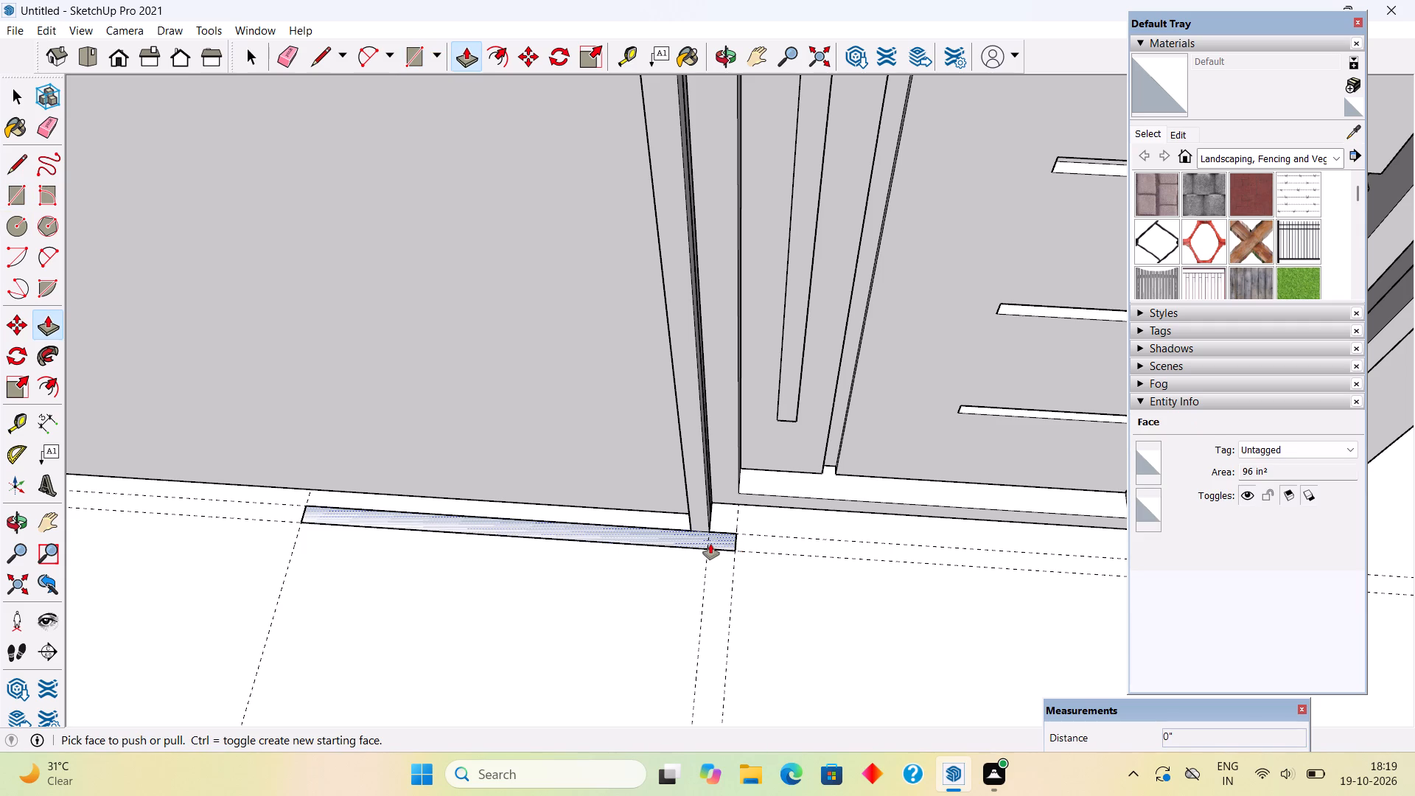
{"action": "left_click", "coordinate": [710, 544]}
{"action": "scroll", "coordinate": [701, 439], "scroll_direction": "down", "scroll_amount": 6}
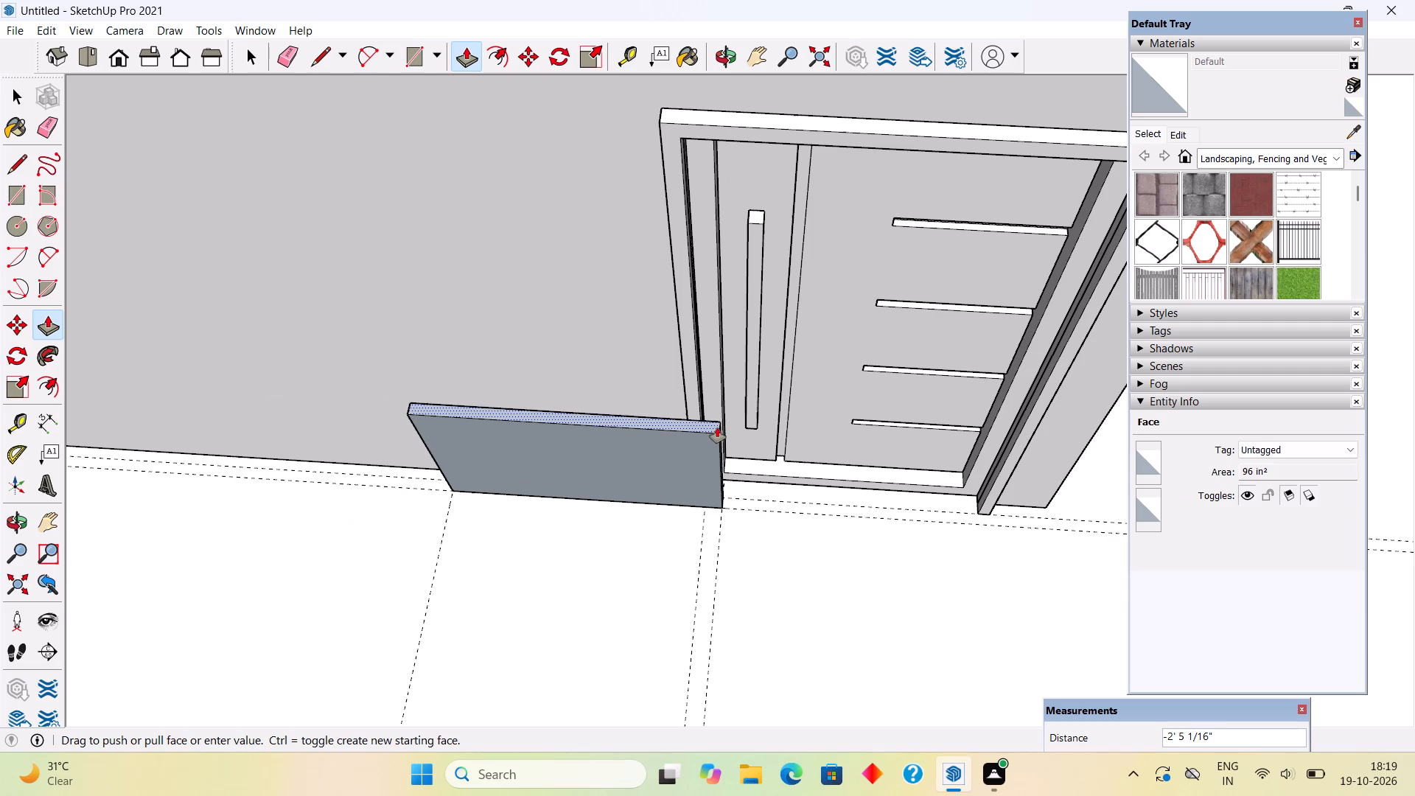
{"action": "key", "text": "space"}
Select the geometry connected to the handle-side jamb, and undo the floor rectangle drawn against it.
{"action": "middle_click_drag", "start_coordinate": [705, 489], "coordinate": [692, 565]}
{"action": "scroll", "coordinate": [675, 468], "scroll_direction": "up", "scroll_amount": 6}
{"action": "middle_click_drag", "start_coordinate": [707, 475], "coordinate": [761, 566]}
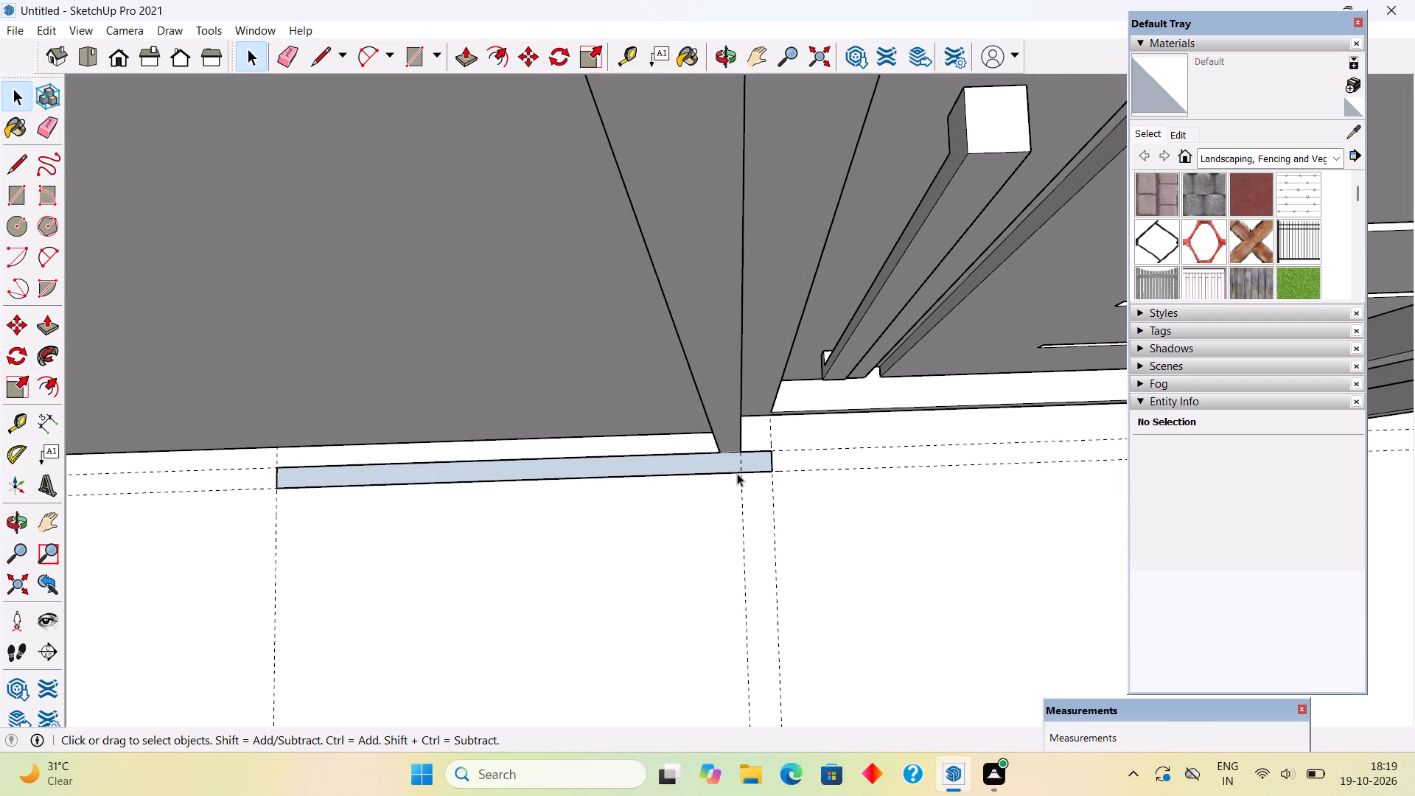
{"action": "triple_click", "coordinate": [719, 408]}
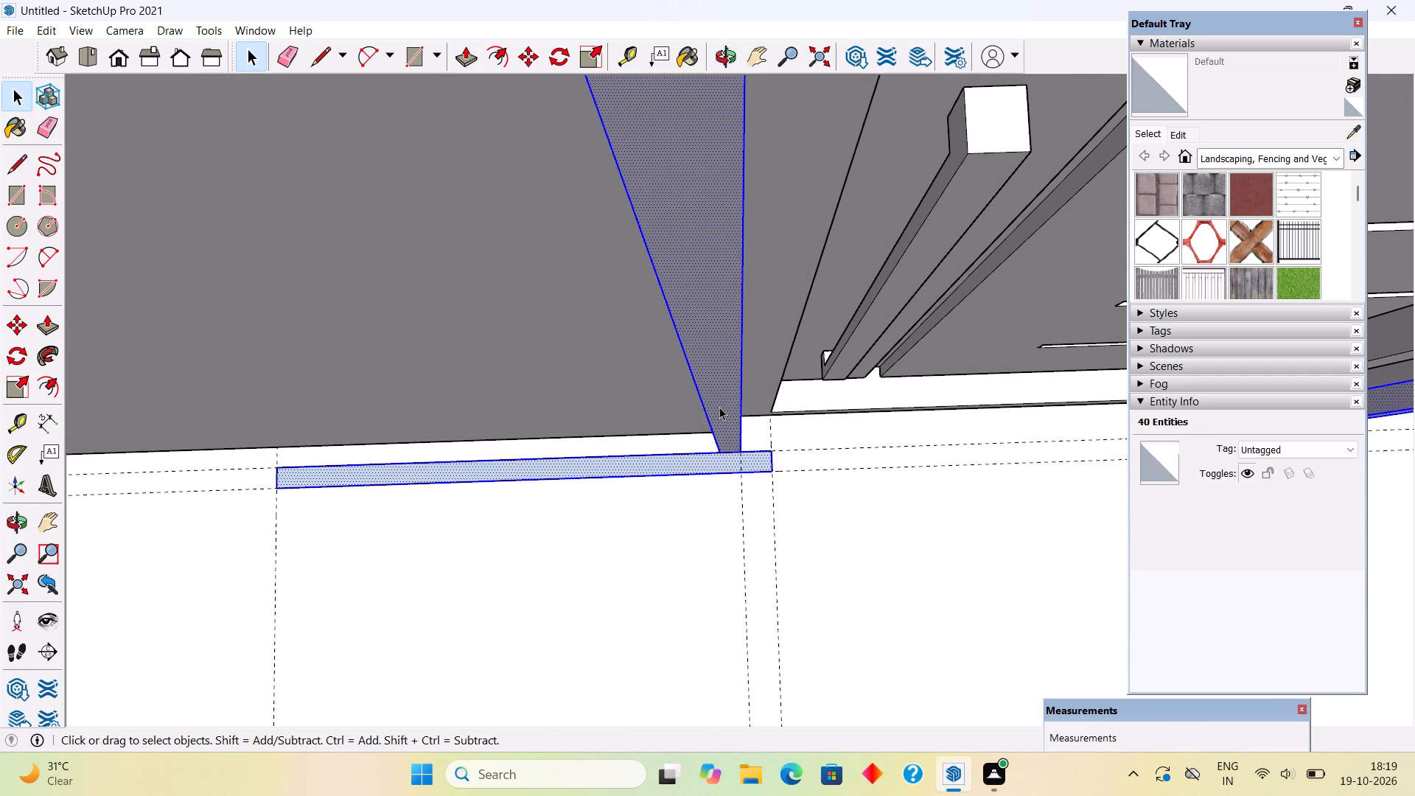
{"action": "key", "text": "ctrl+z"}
Select all geometry connected to the handle-side door jamb and make it a group.
{"action": "triple_click", "coordinate": [719, 407]}
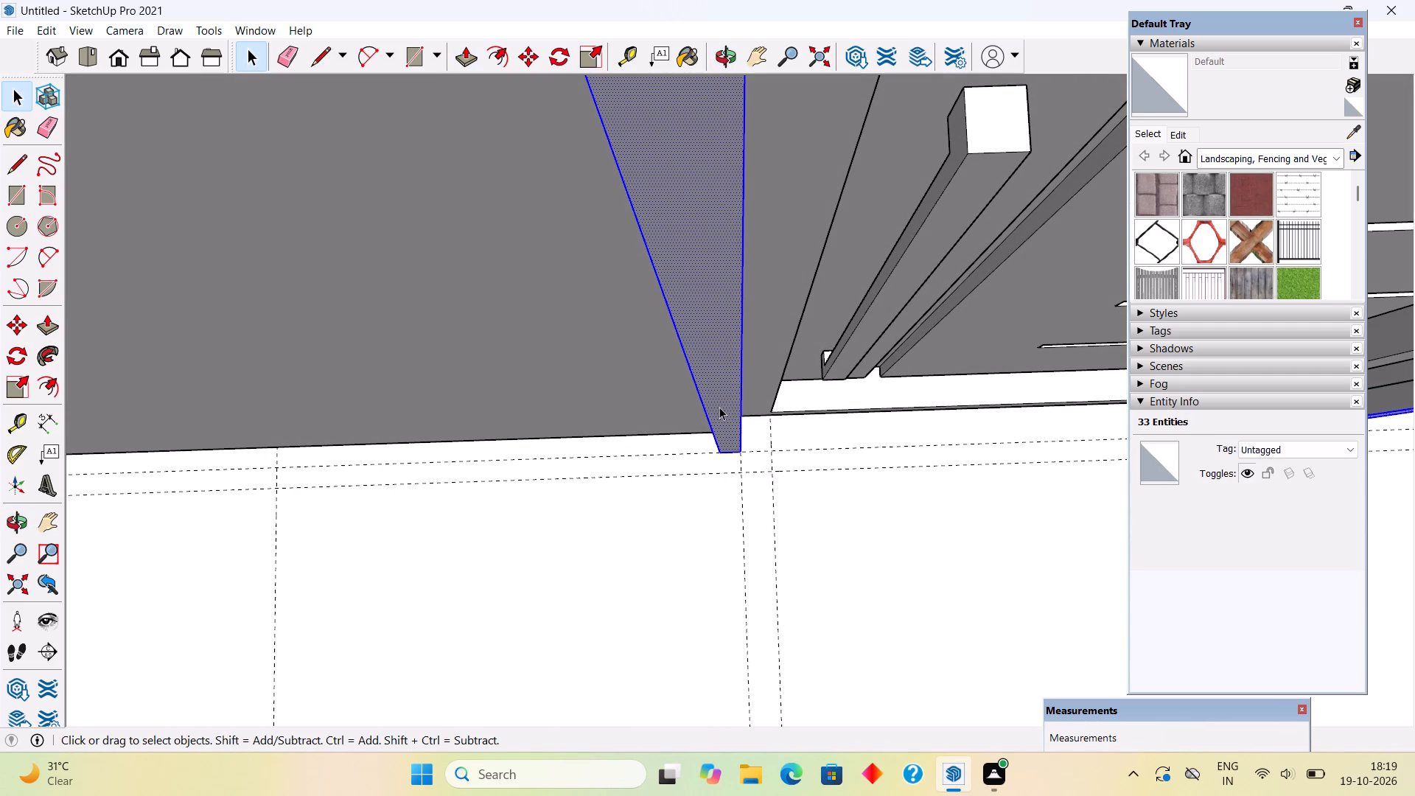
{"action": "left_click", "coordinate": [719, 407]}
{"action": "right_click", "coordinate": [719, 407]}
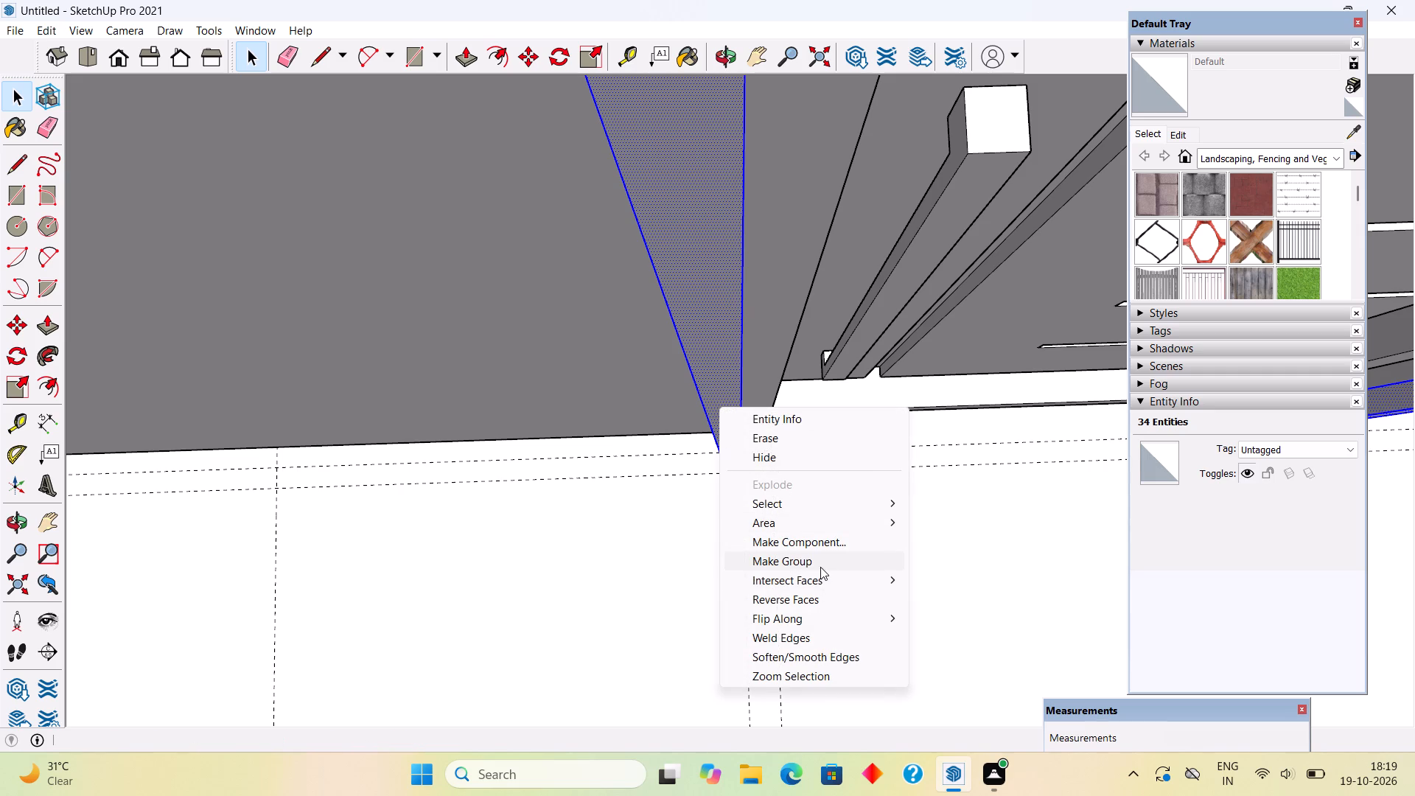
{"action": "left_click", "coordinate": [820, 565]}
{"action": "left_click", "coordinate": [582, 469]}
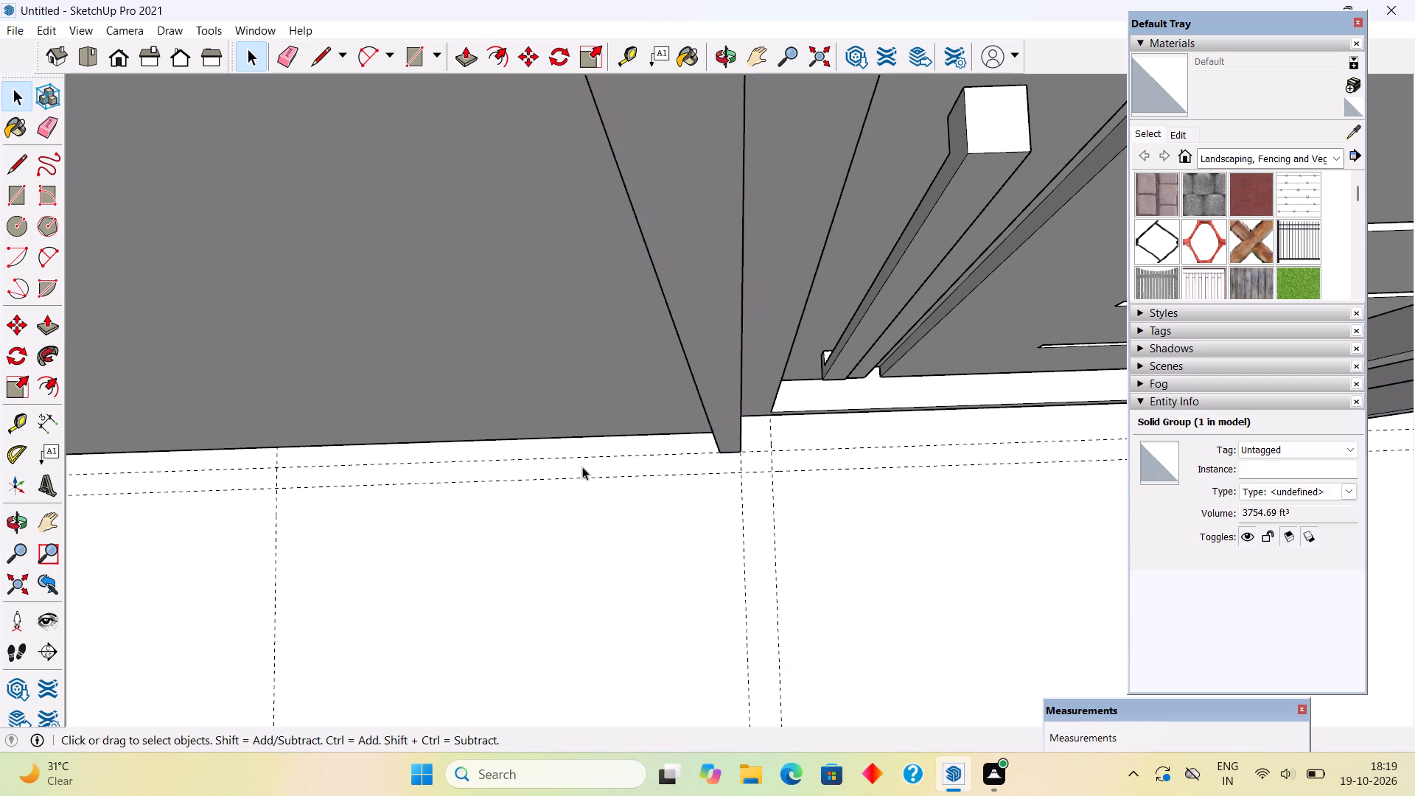
Draw a 4' by 2" floor rectangle between the guide intersections in front of the grouped jamb.
{"action": "key", "text": "r"}
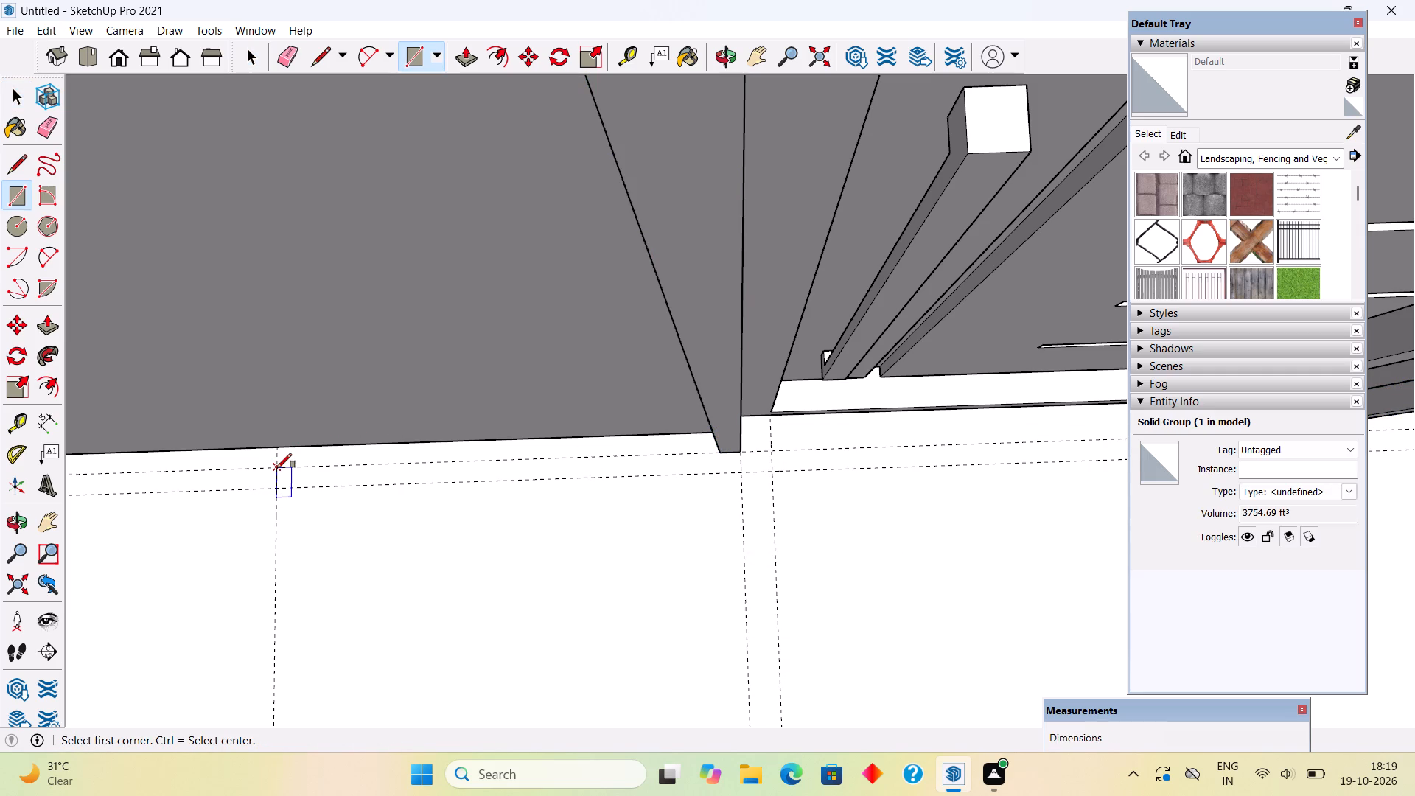
{"action": "left_click", "coordinate": [277, 468]}
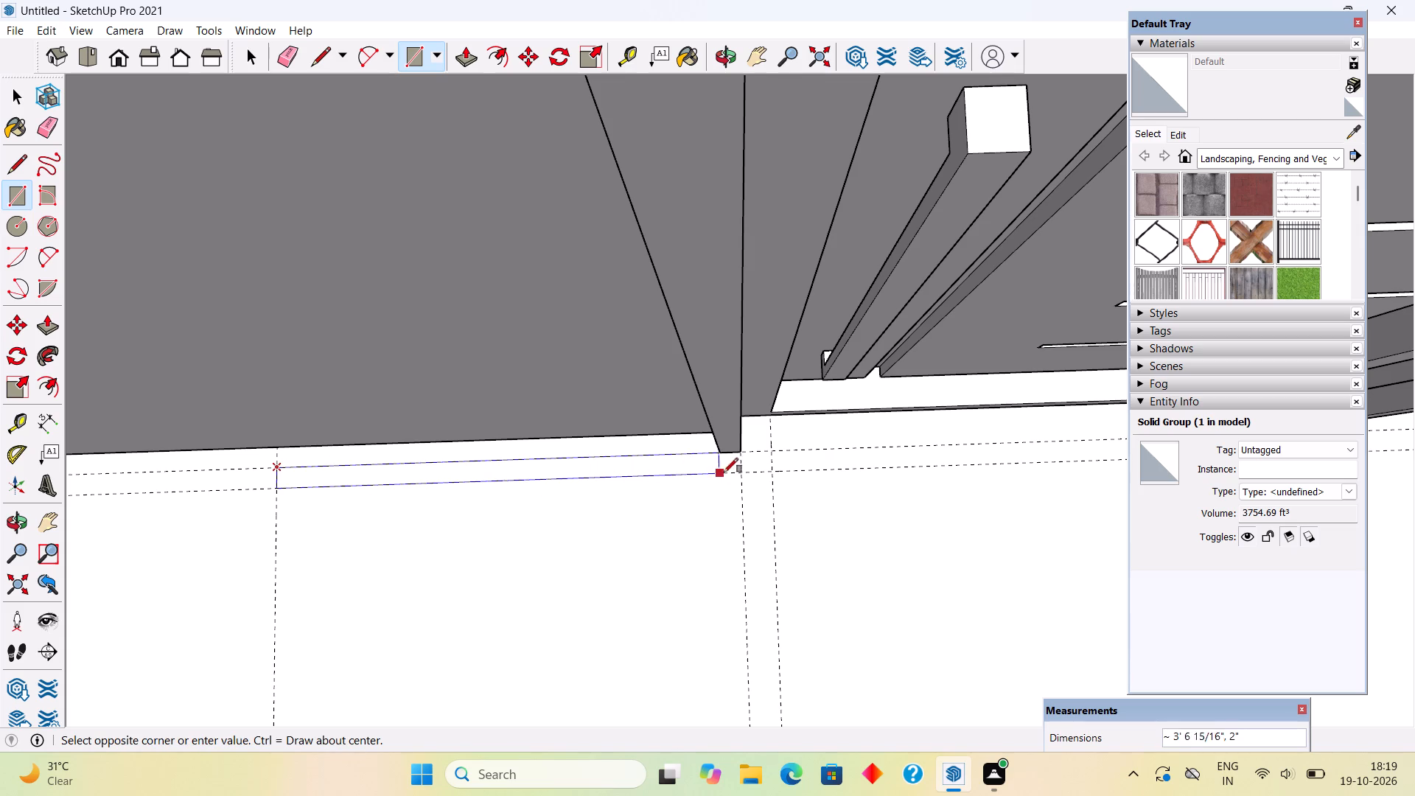
{"action": "left_click", "coordinate": [773, 474]}
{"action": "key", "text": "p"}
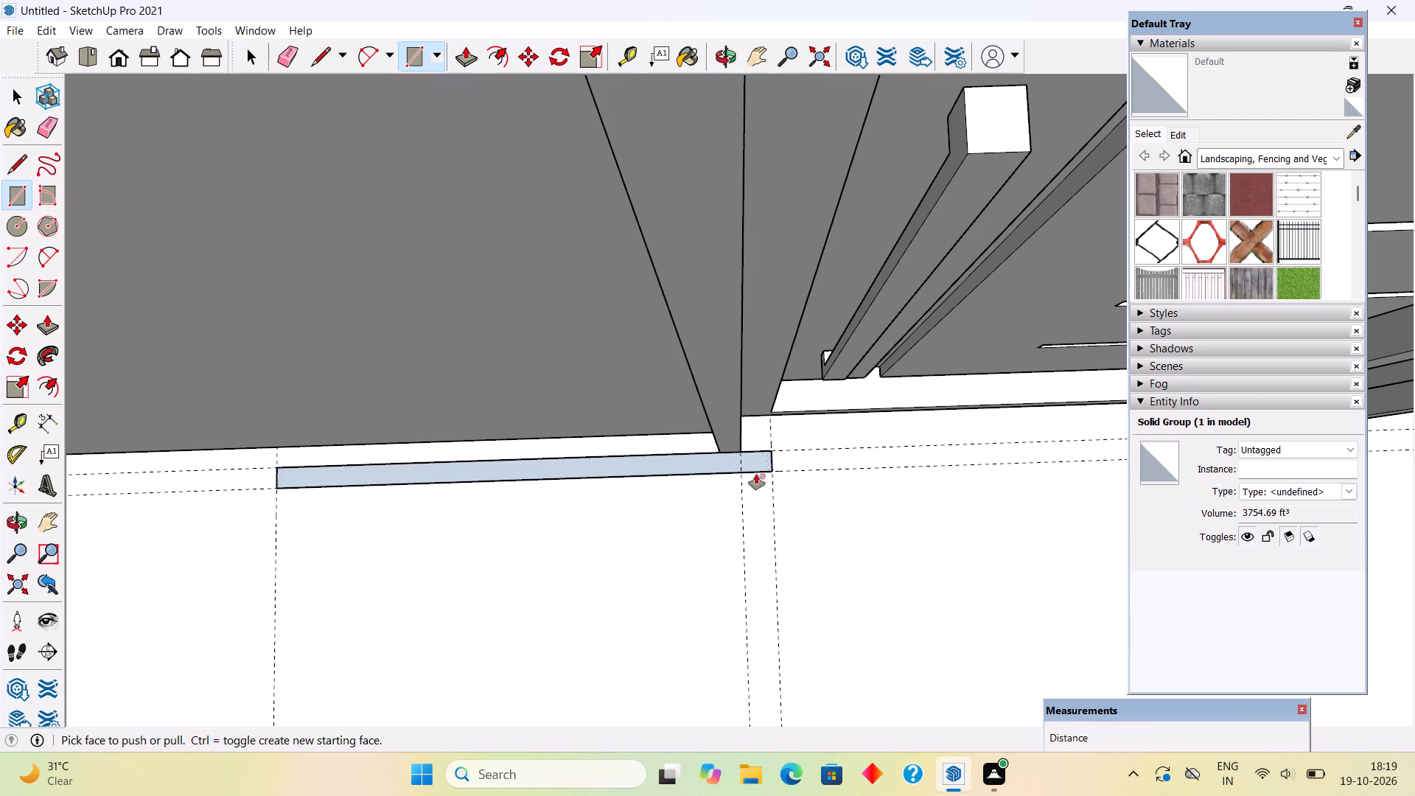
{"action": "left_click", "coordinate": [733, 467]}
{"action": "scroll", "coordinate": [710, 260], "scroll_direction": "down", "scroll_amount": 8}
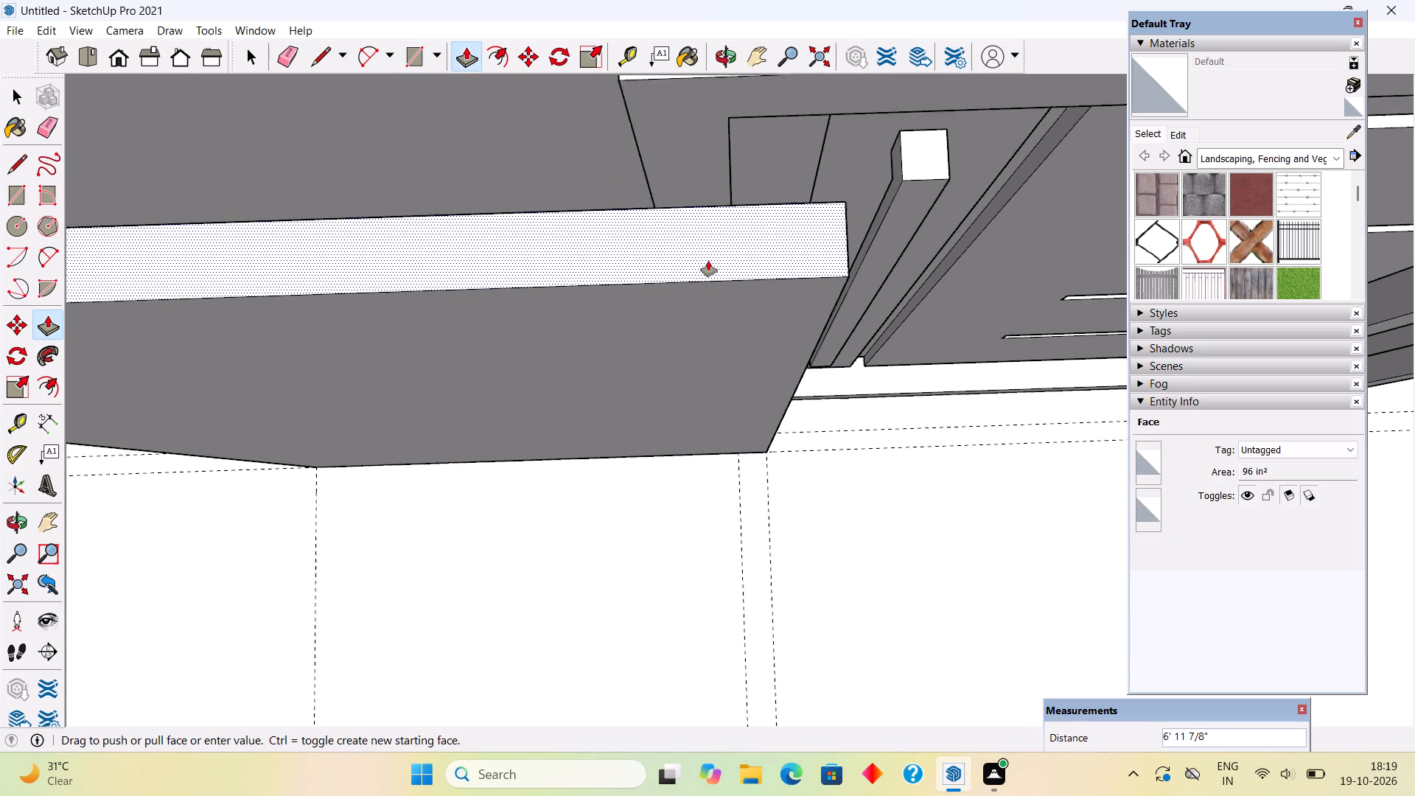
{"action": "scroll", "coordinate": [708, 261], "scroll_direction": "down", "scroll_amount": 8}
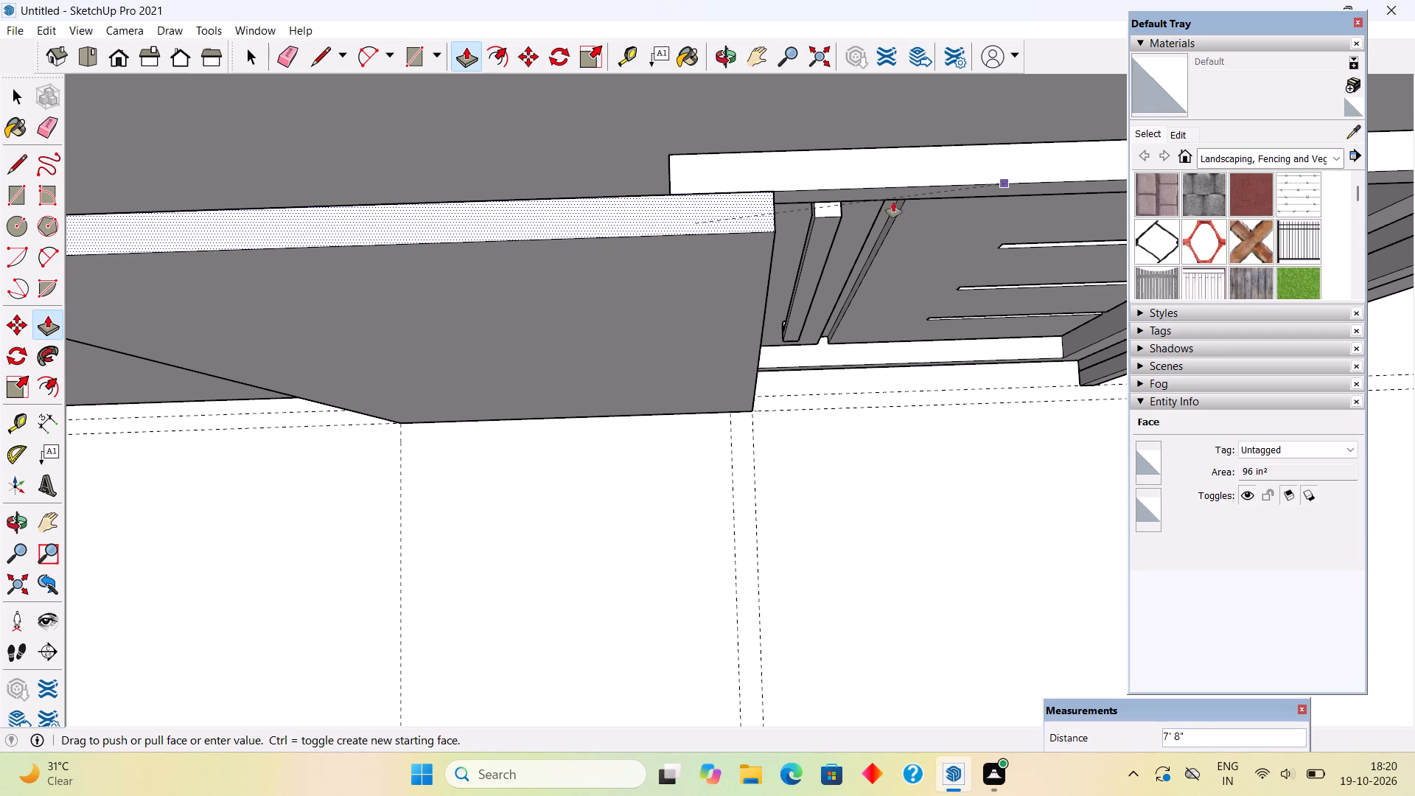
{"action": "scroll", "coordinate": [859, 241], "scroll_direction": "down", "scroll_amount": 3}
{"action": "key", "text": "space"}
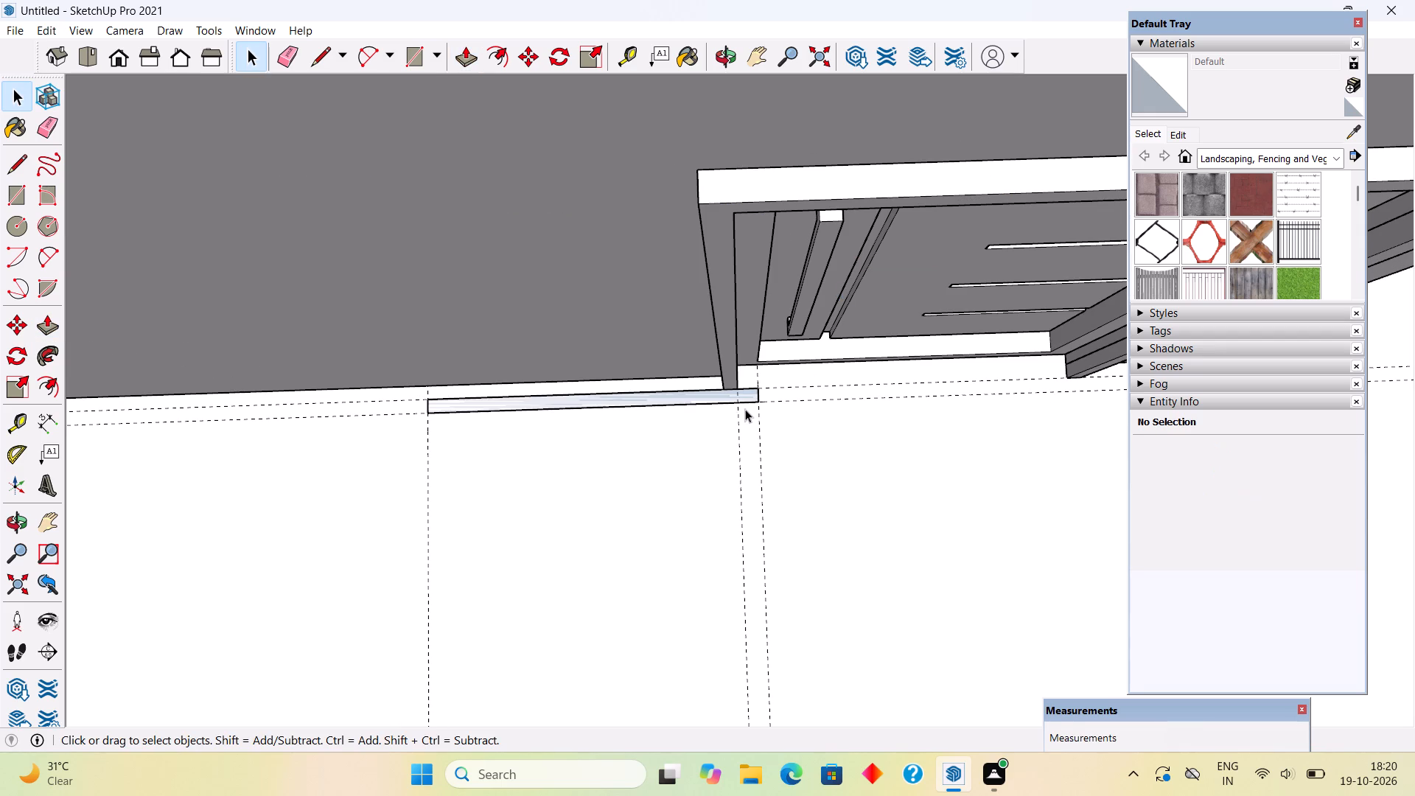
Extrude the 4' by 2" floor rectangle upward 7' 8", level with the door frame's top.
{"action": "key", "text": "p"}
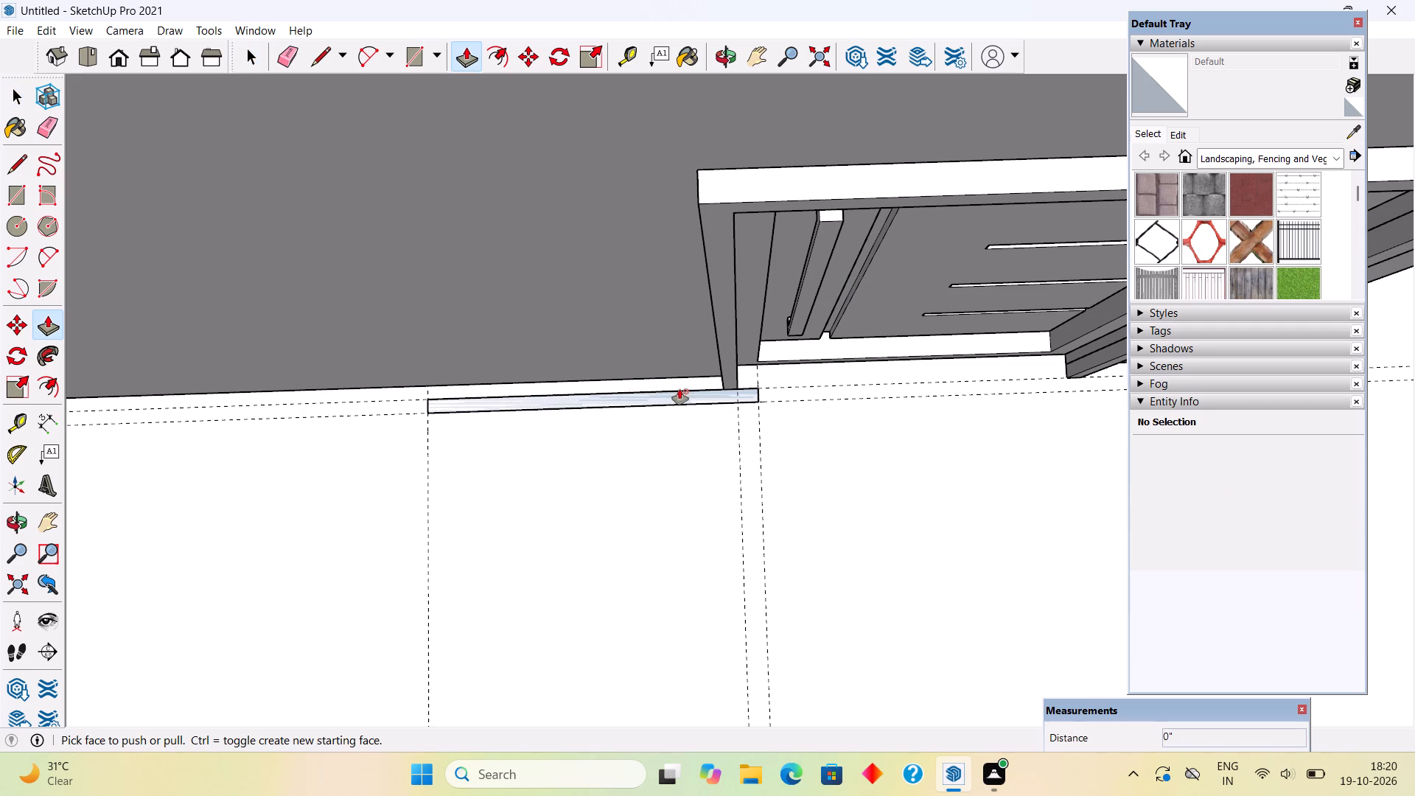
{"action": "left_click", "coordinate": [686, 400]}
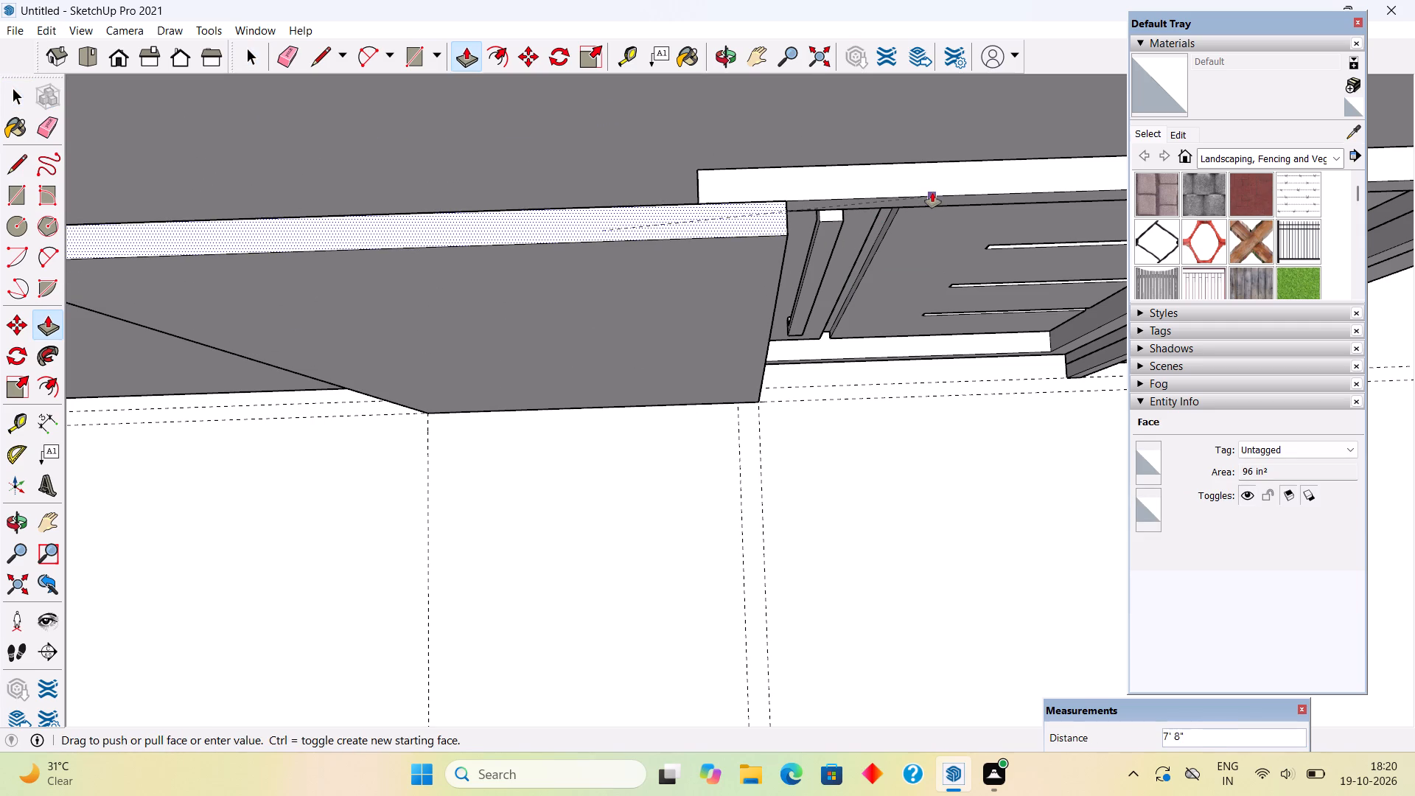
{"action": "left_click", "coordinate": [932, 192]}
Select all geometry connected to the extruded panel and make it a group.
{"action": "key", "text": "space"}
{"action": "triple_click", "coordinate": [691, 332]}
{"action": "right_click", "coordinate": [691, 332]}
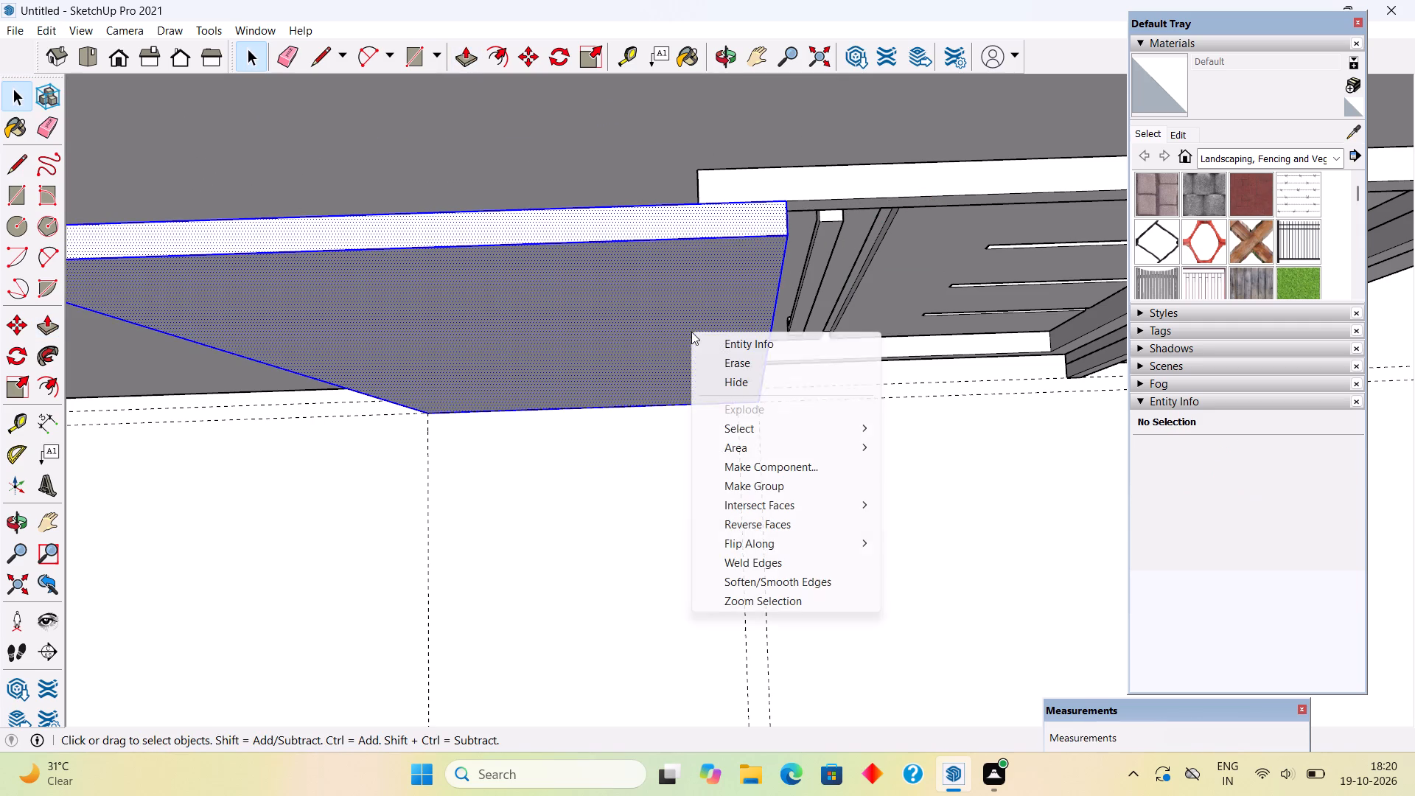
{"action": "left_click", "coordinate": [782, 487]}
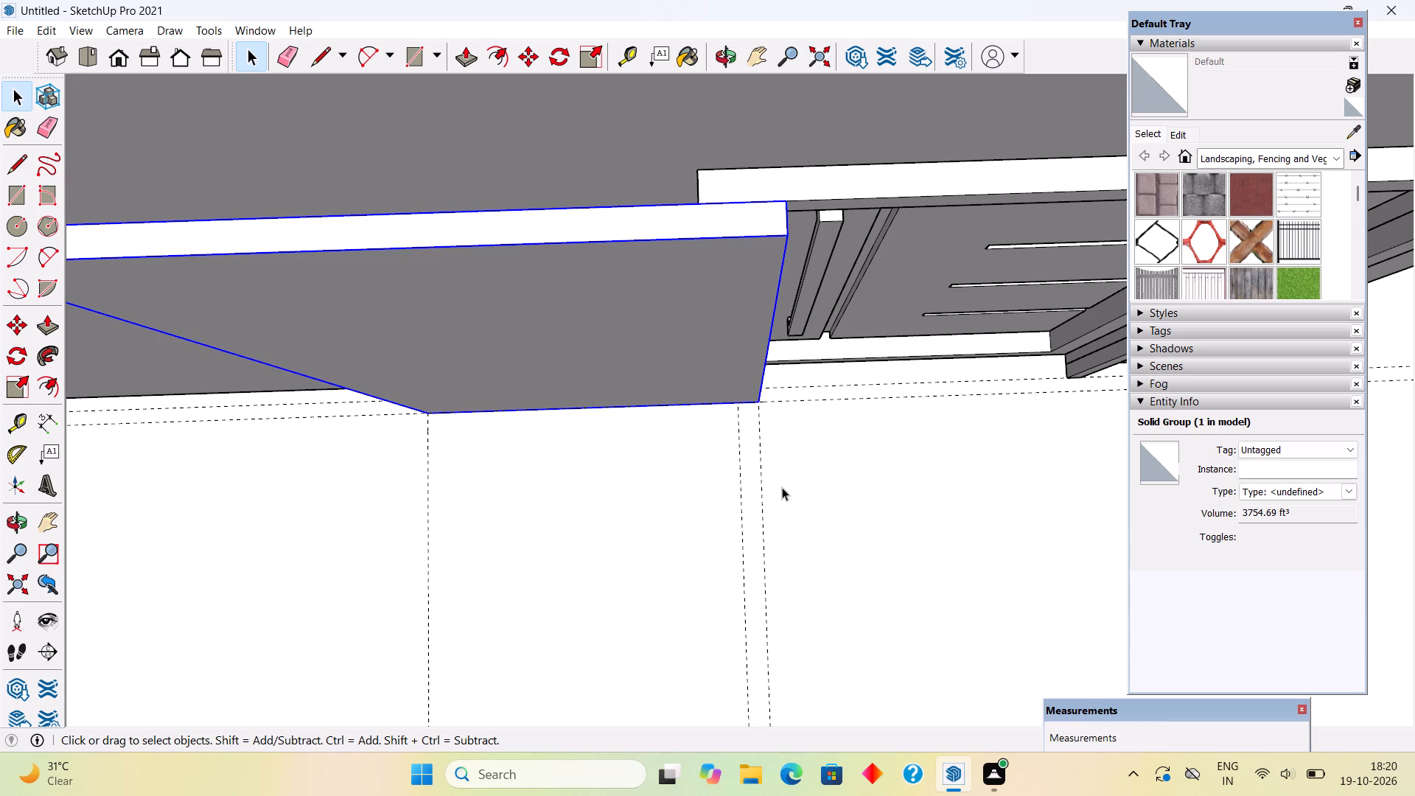
Examine how the grouped panel meets the wall and door frame from the front, the side and above.
{"action": "scroll", "coordinate": [774, 469], "scroll_direction": "down", "scroll_amount": 20}
{"action": "scroll", "coordinate": [774, 469], "scroll_direction": "down", "scroll_amount": 3}
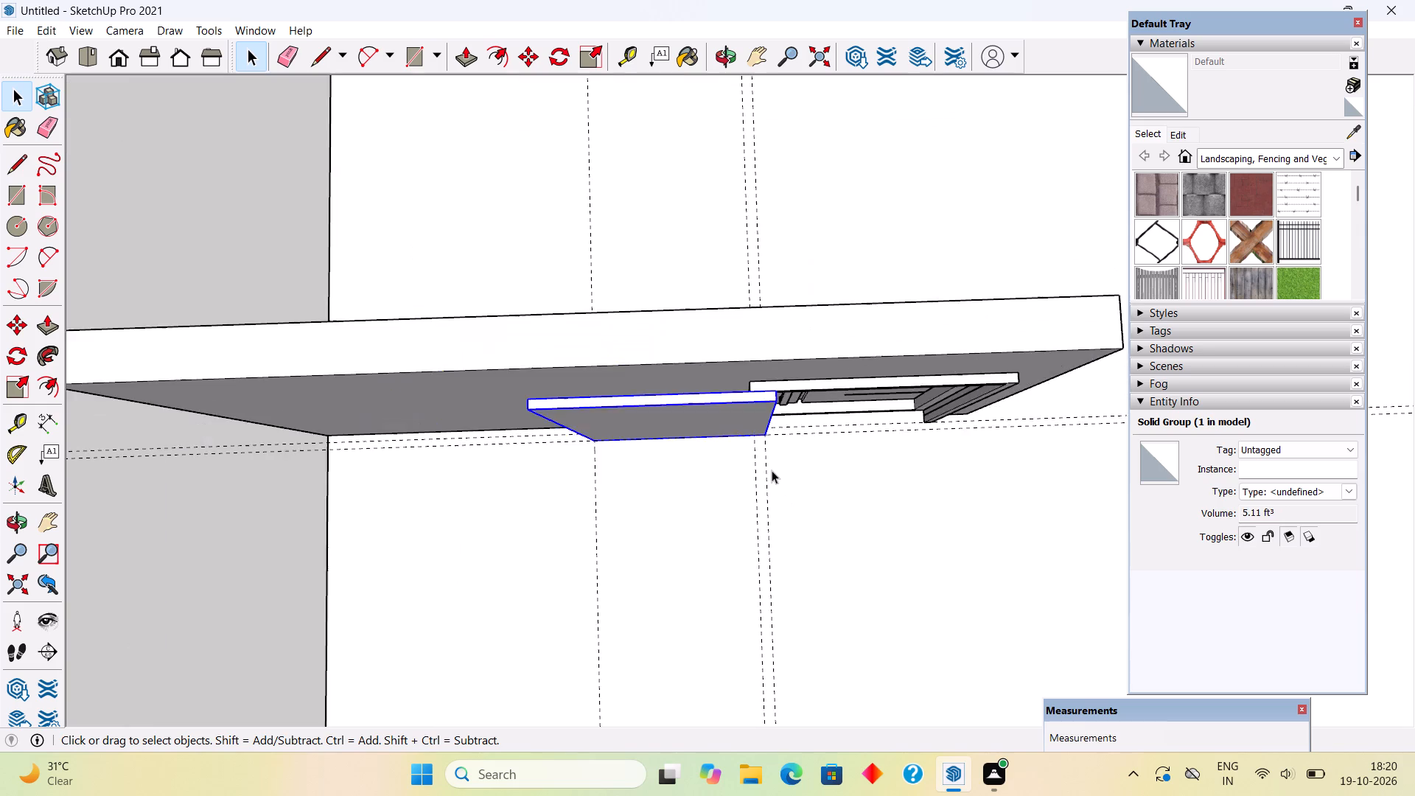
{"action": "scroll", "coordinate": [772, 470], "scroll_direction": "down", "scroll_amount": 3}
{"action": "middle_click_drag", "start_coordinate": [769, 484], "coordinate": [757, 231]}
{"action": "left_click", "coordinate": [255, 302]}
{"action": "middle_click_drag", "start_coordinate": [769, 506], "coordinate": [769, 292]}
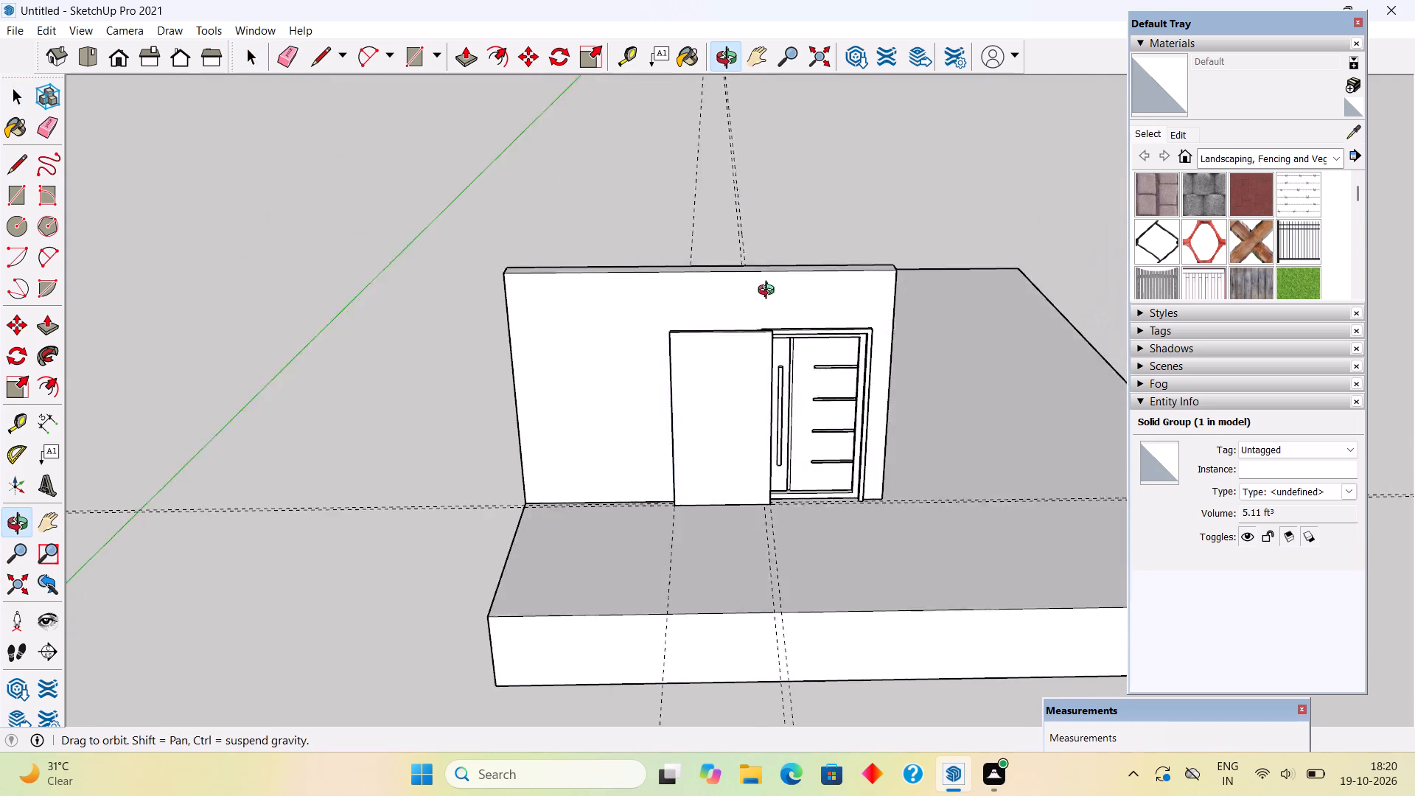
{"action": "middle_click_drag", "start_coordinate": [769, 292], "coordinate": [760, 274]}
{"action": "scroll", "coordinate": [748, 402], "scroll_direction": "up", "scroll_amount": 4}
{"action": "middle_click_drag", "start_coordinate": [755, 425], "coordinate": [819, 413]}
{"action": "scroll", "coordinate": [816, 468], "scroll_direction": "up", "scroll_amount": 4}
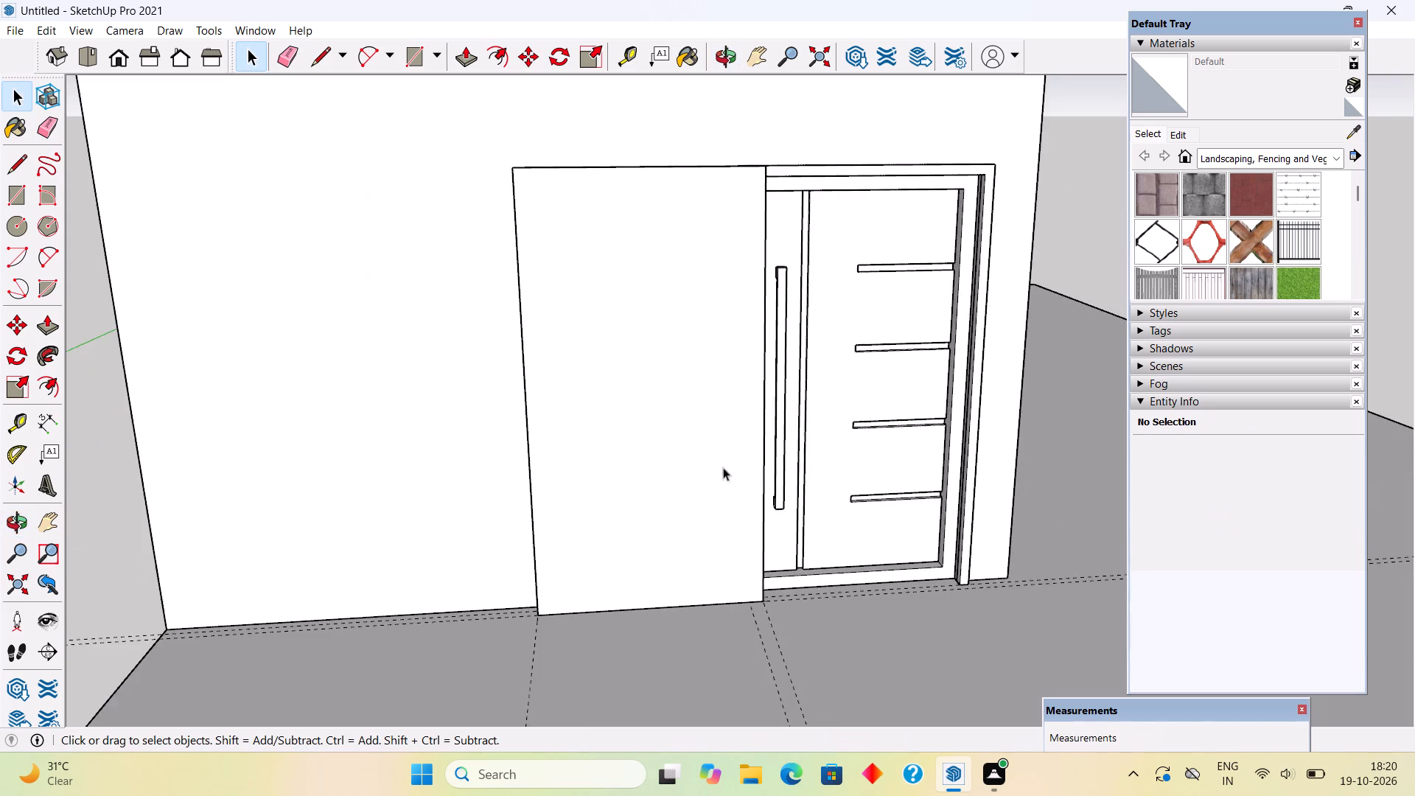
{"action": "middle_click_drag", "start_coordinate": [719, 468], "coordinate": [363, 428]}
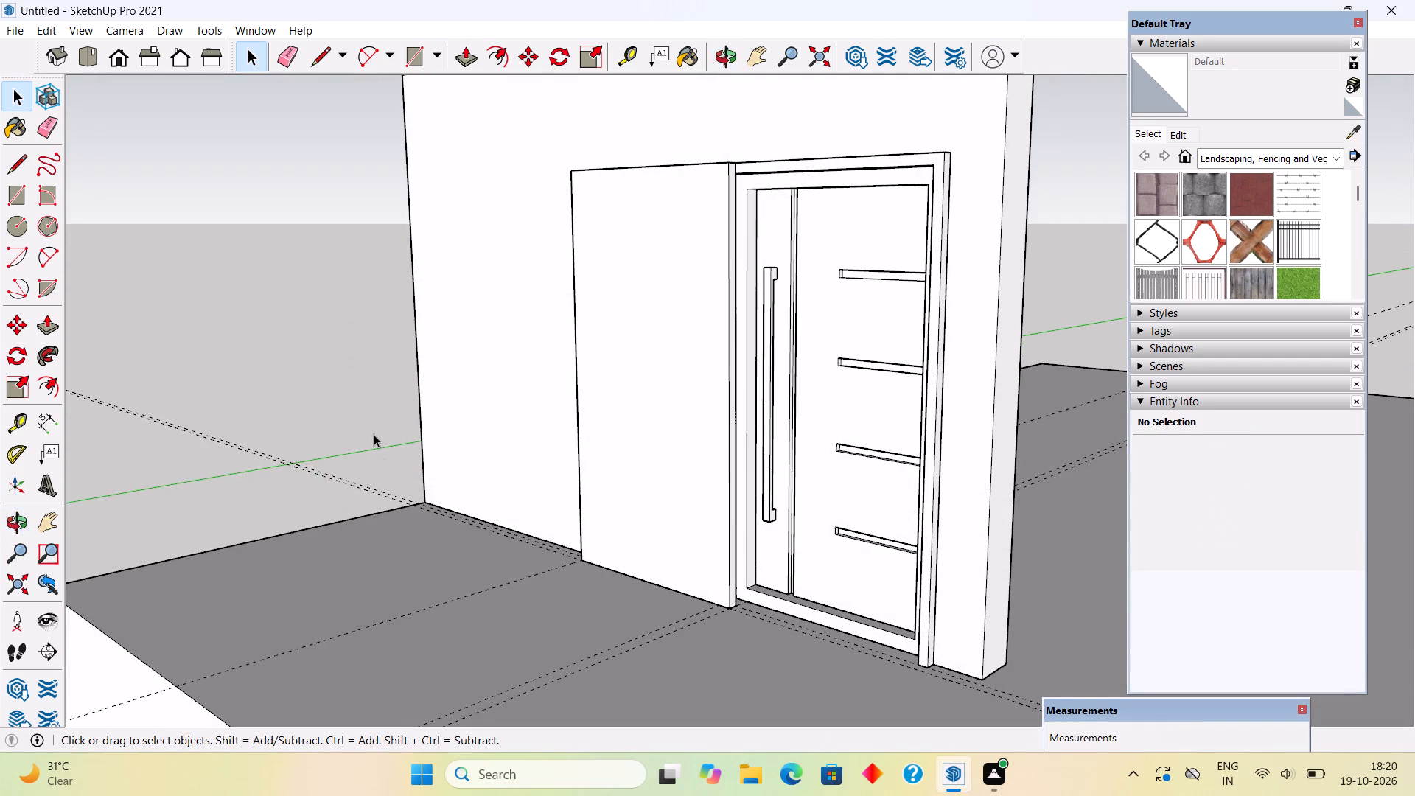
{"action": "scroll", "coordinate": [748, 189], "scroll_direction": "up", "scroll_amount": 6}
{"action": "middle_click_drag", "start_coordinate": [759, 152], "coordinate": [604, 161]}
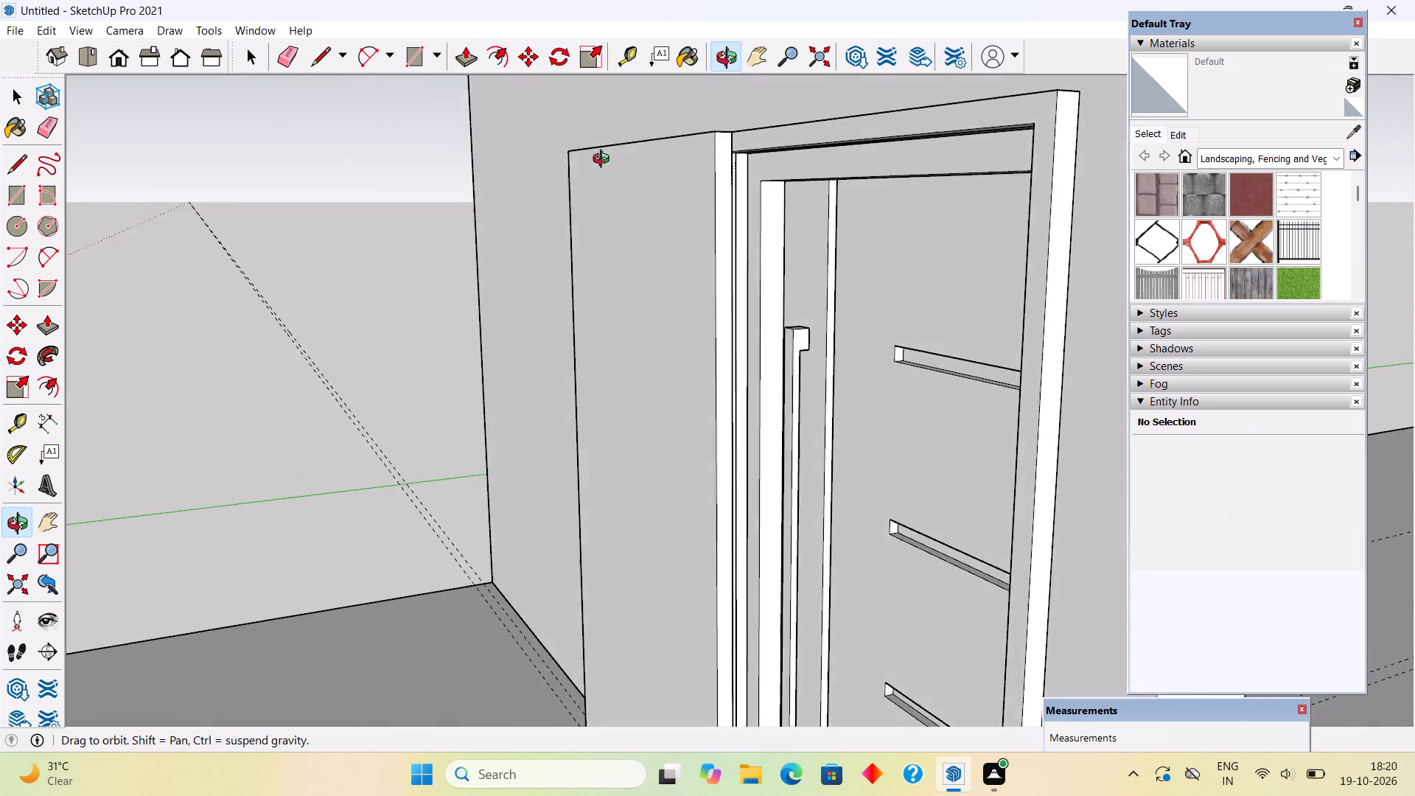
{"action": "middle_click_drag", "start_coordinate": [604, 161], "coordinate": [486, 153]}
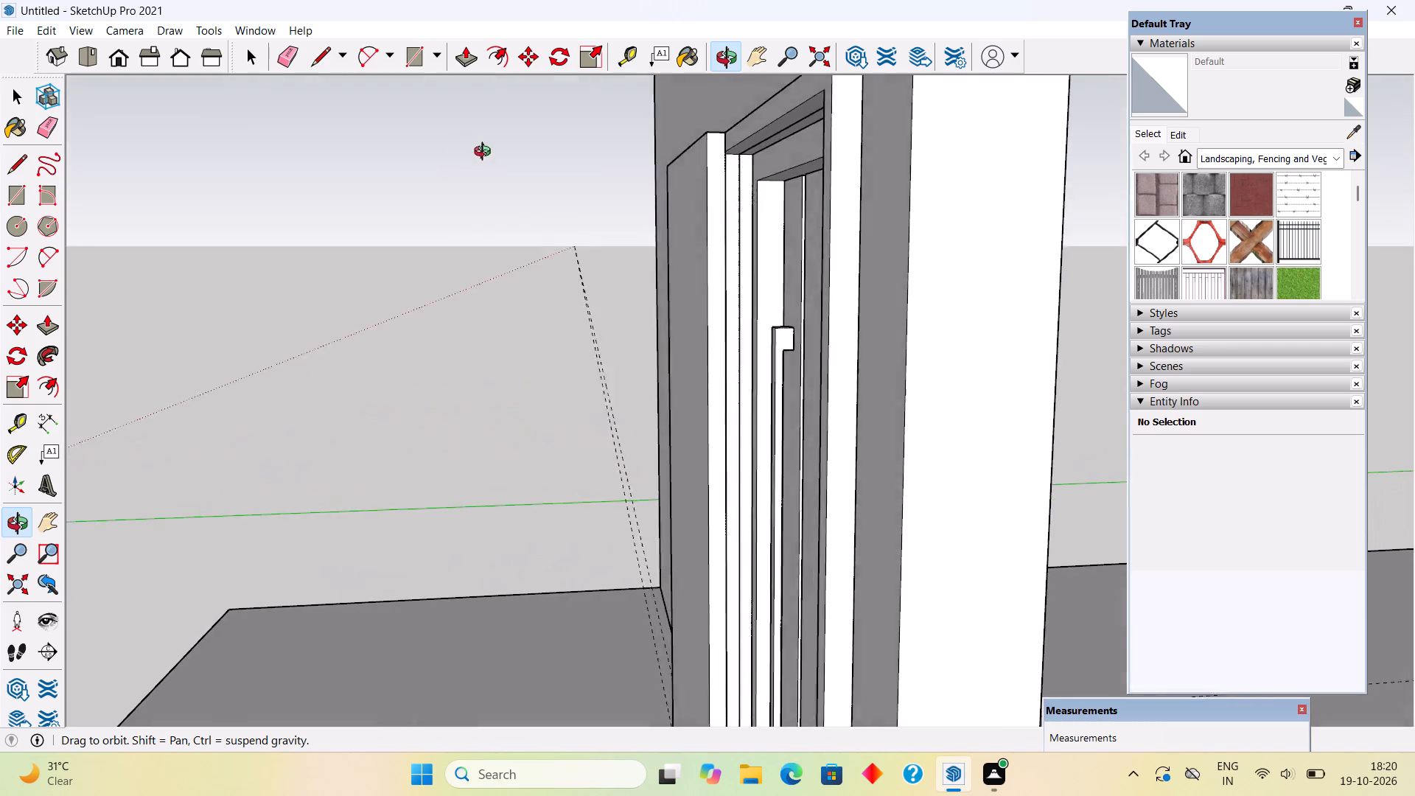
{"action": "middle_click_drag", "start_coordinate": [486, 153], "coordinate": [651, 275]}
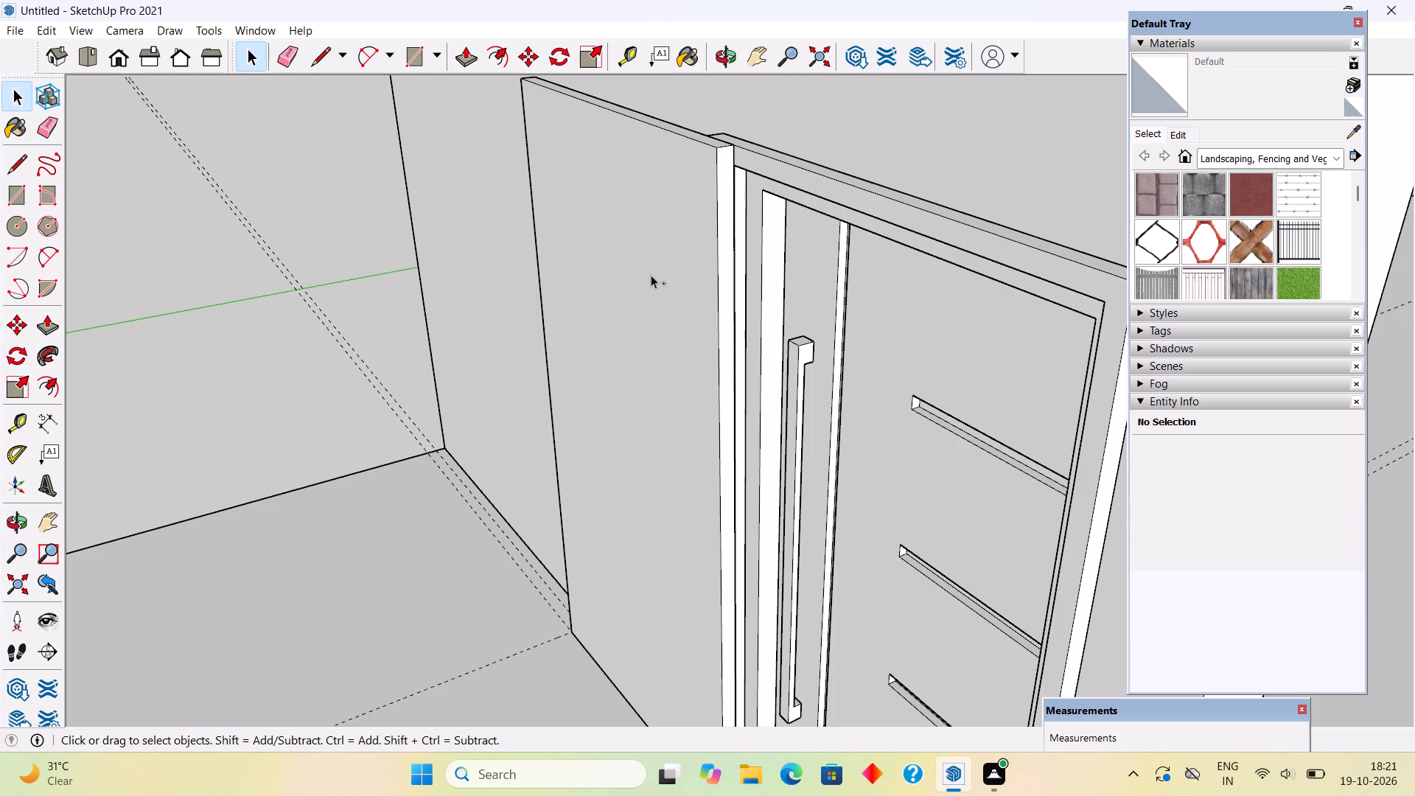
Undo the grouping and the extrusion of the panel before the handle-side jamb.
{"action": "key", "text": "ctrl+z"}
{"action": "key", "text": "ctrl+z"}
Select the face of the narrow floor rectangle at the foot of the handle-side jamb.
{"action": "scroll", "coordinate": [661, 253], "scroll_direction": "down", "scroll_amount": 2}
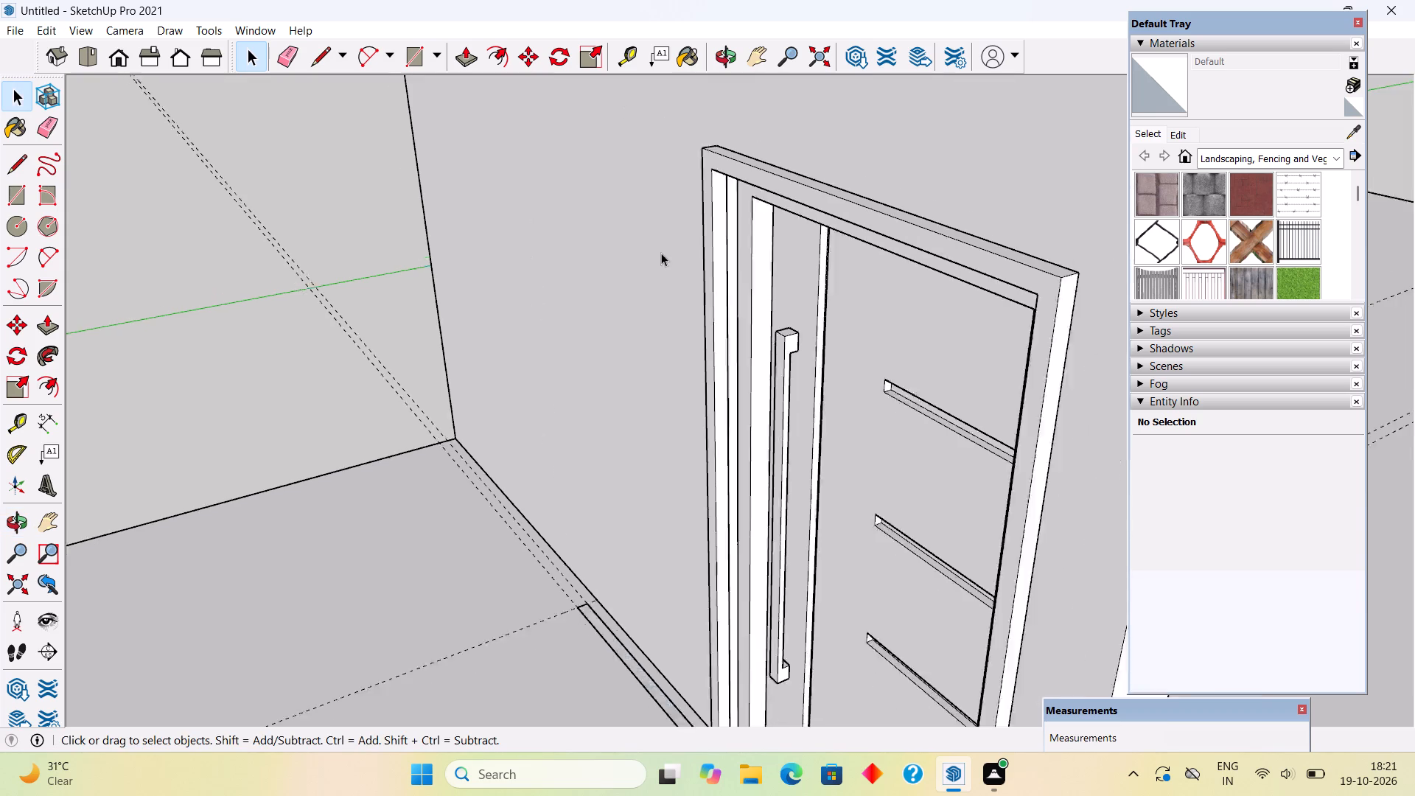
{"action": "scroll", "coordinate": [661, 253], "scroll_direction": "down", "scroll_amount": 3}
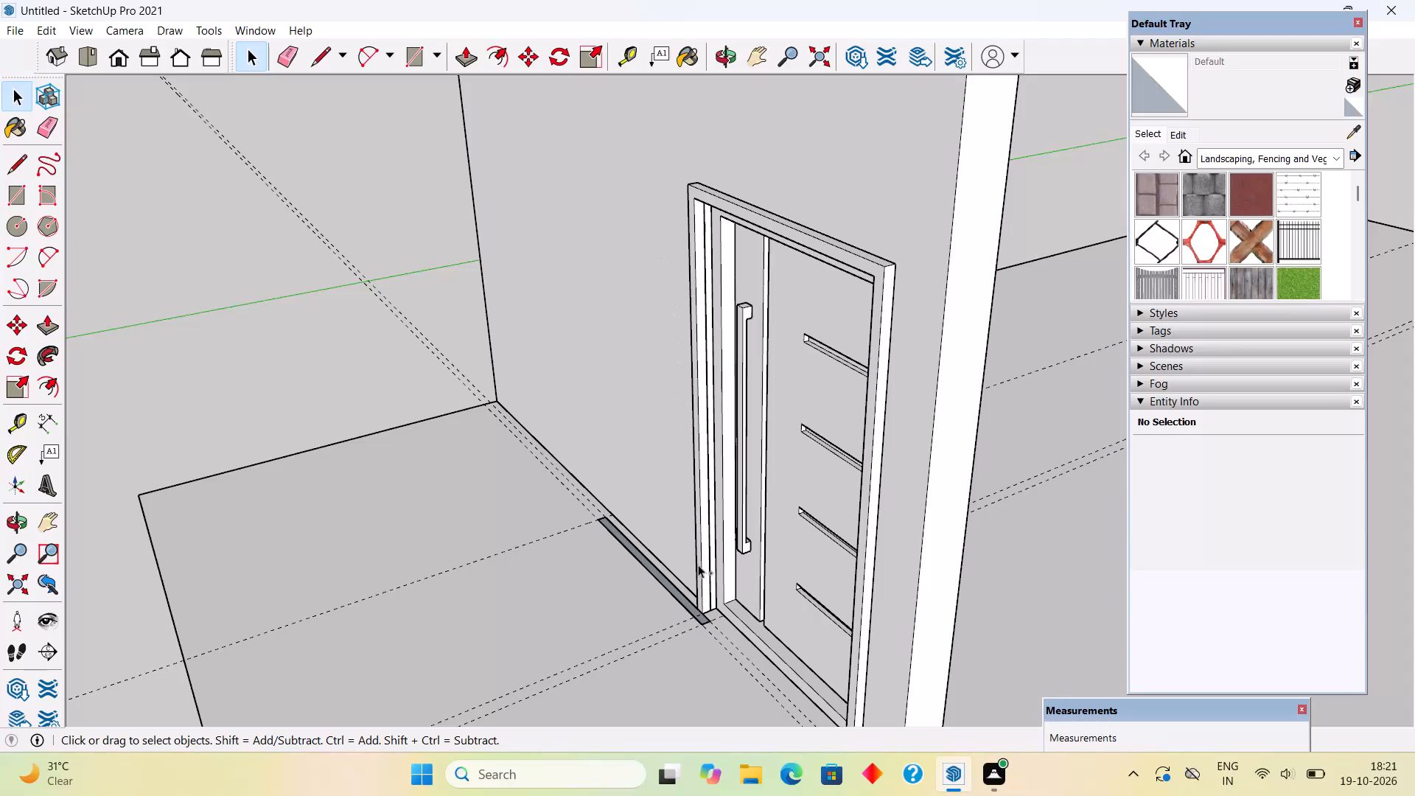
{"action": "scroll", "coordinate": [680, 611], "scroll_direction": "up", "scroll_amount": 5}
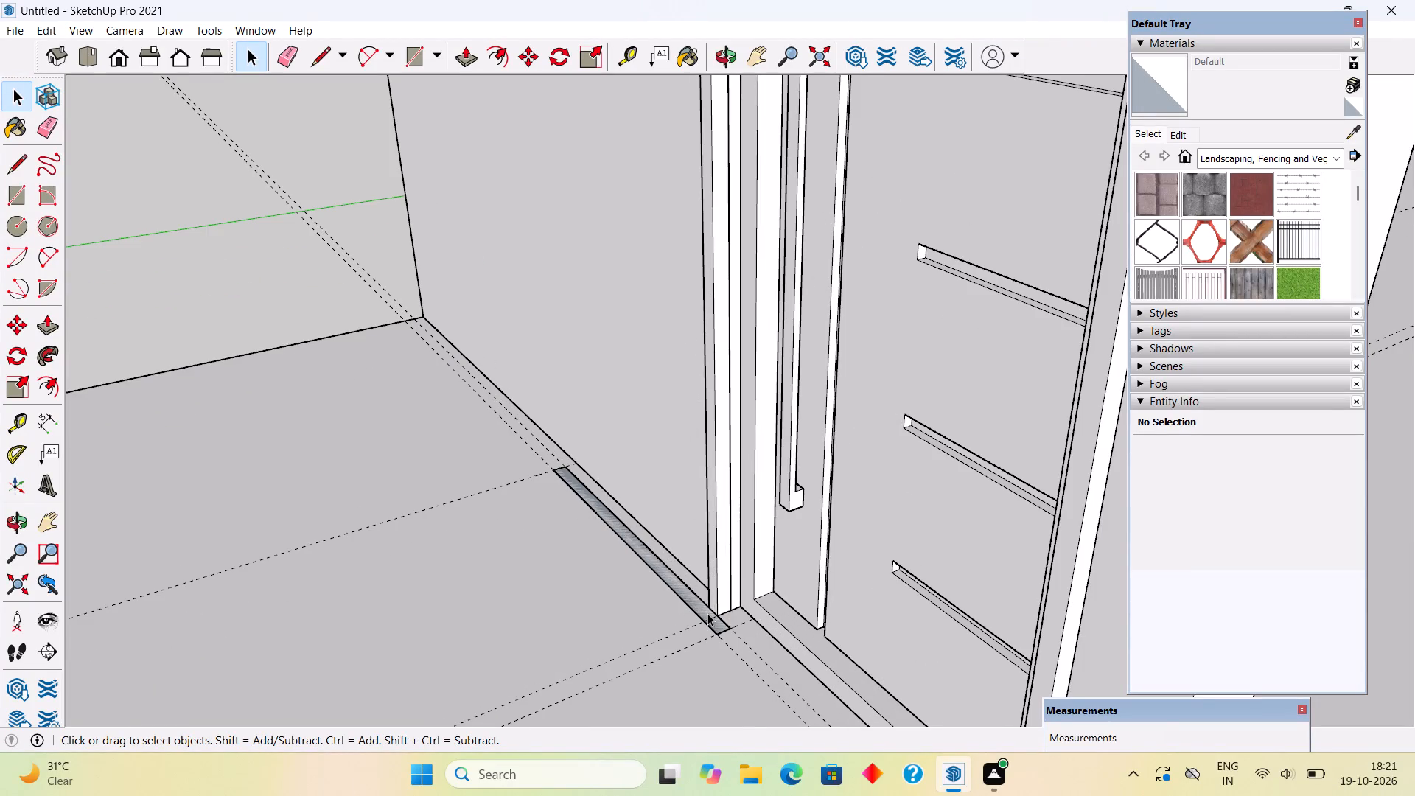
{"action": "left_click", "coordinate": [707, 613]}
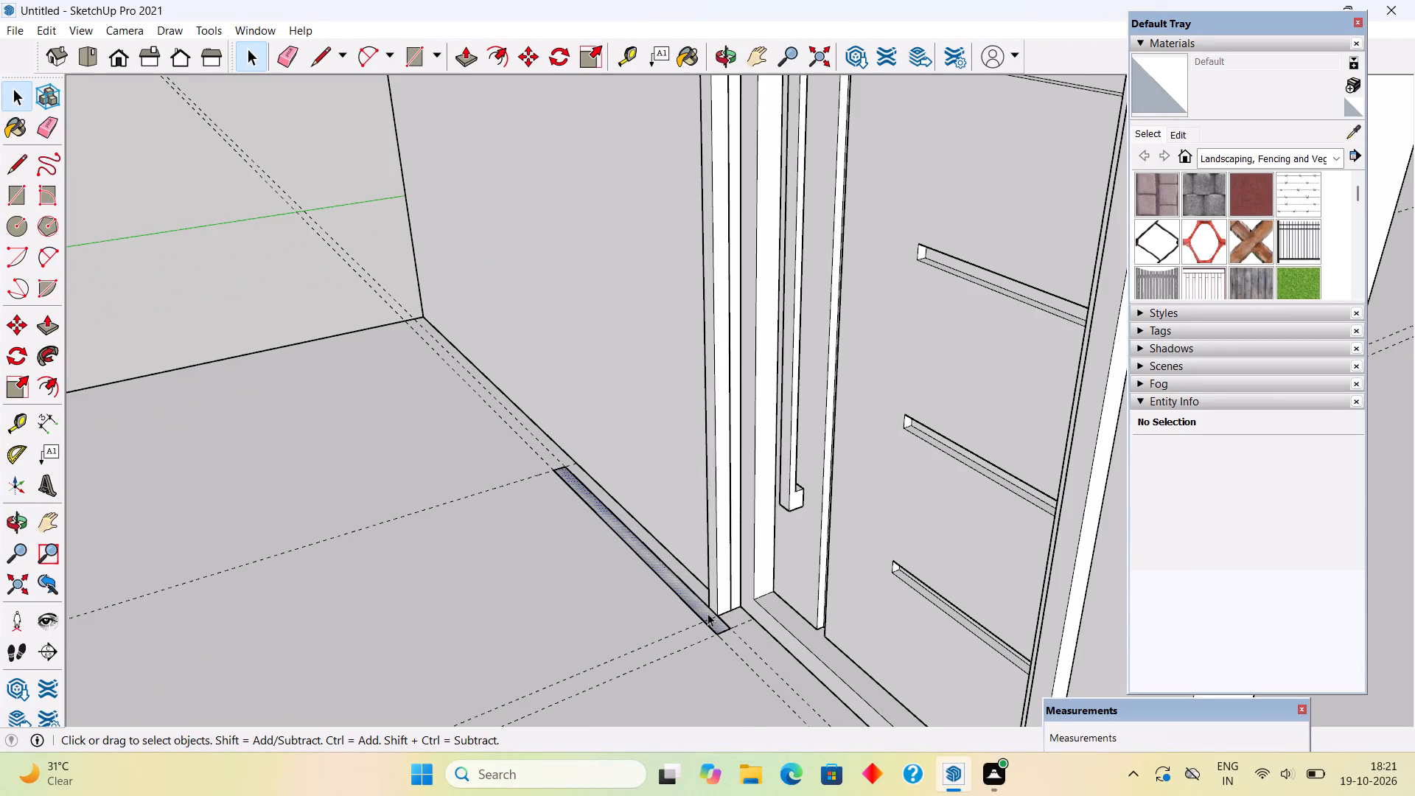
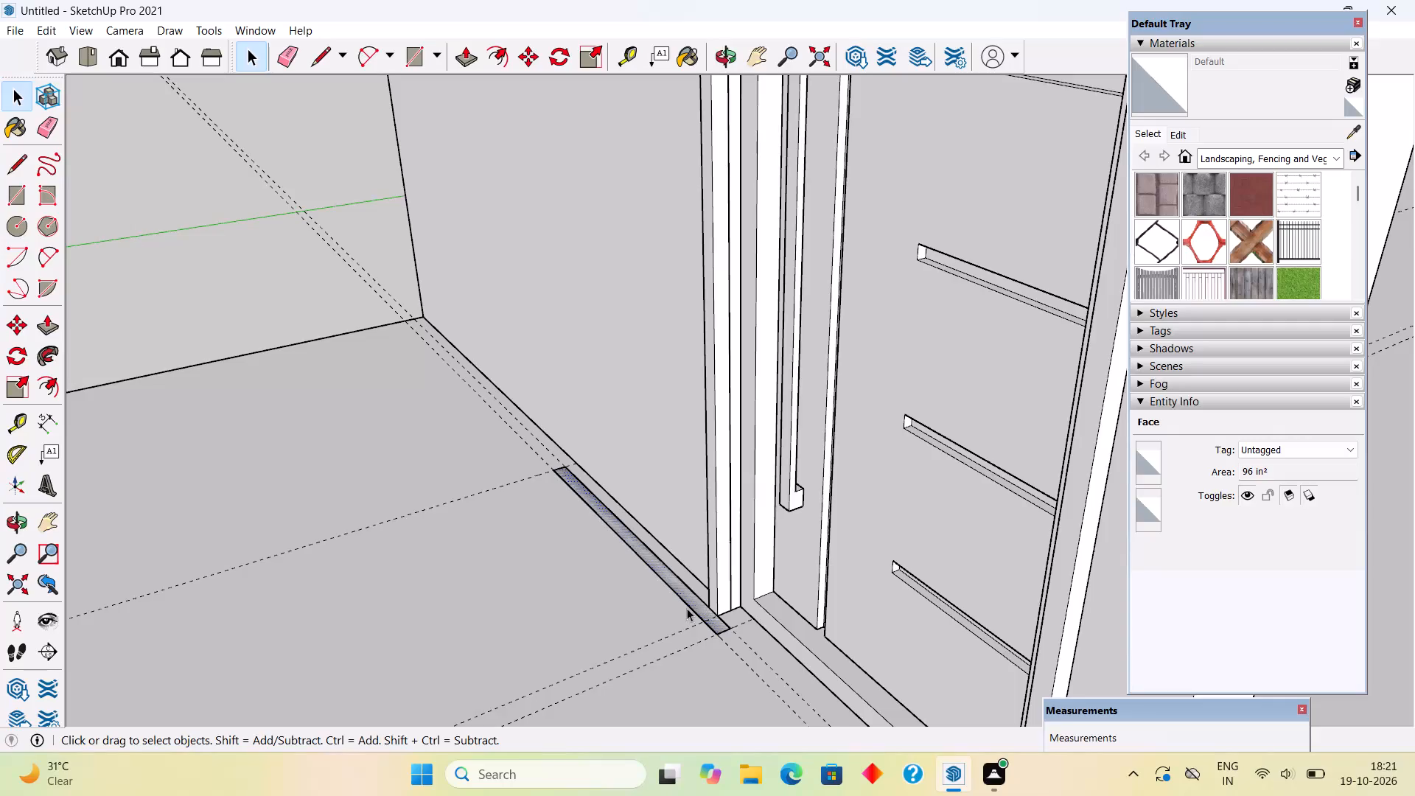
Extrude the narrow floor rectangle upward with Push/Pull until it is level with the top of the outer door frame.
{"action": "middle_click_drag", "start_coordinate": [687, 608], "coordinate": [812, 520]}
{"action": "scroll", "coordinate": [814, 514], "scroll_direction": "down", "scroll_amount": 2}
{"action": "middle_click_drag", "start_coordinate": [699, 610], "coordinate": [753, 638]}
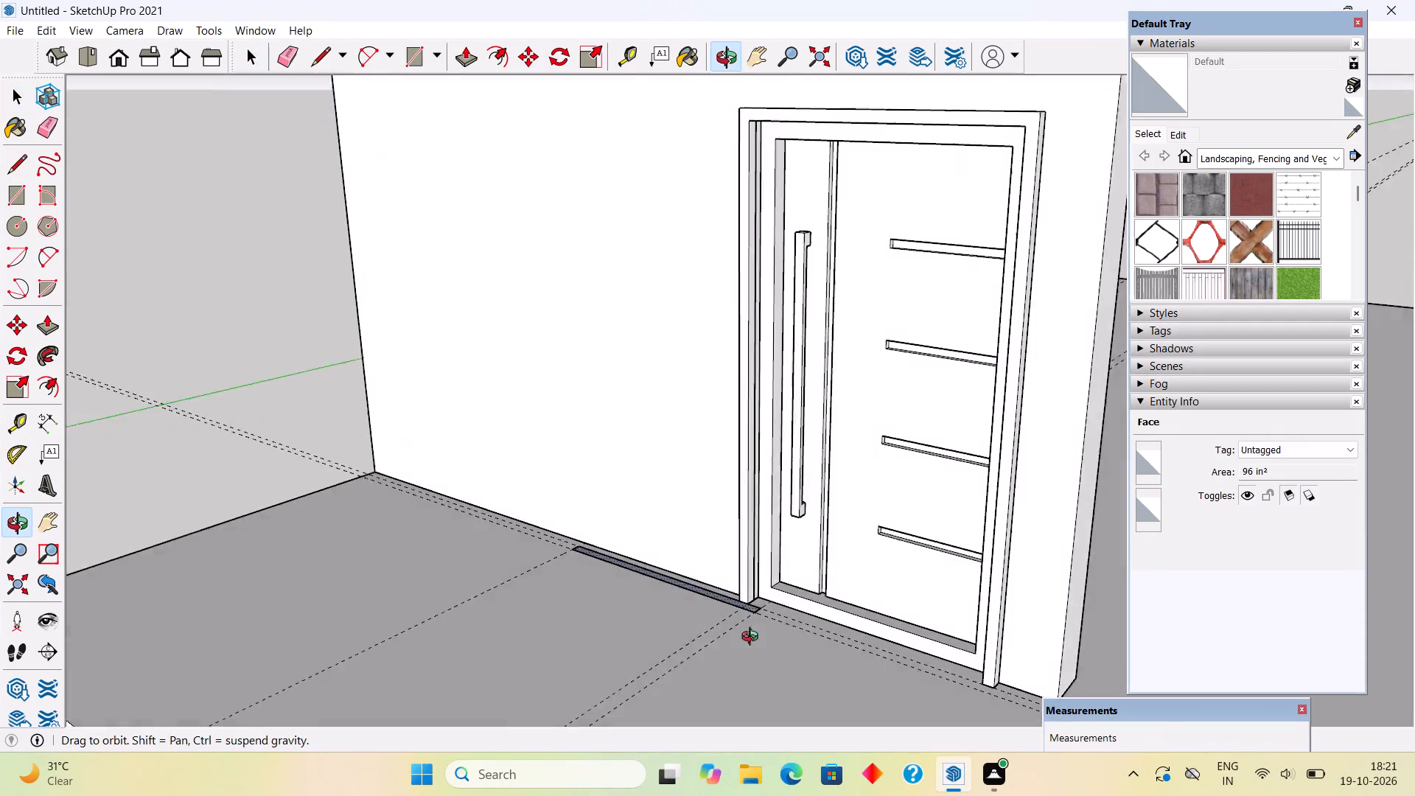
{"action": "middle_click_drag", "start_coordinate": [753, 638], "coordinate": [990, 635]}
{"action": "middle_click_drag", "start_coordinate": [727, 522], "coordinate": [723, 584]}
{"action": "key", "text": "p"}
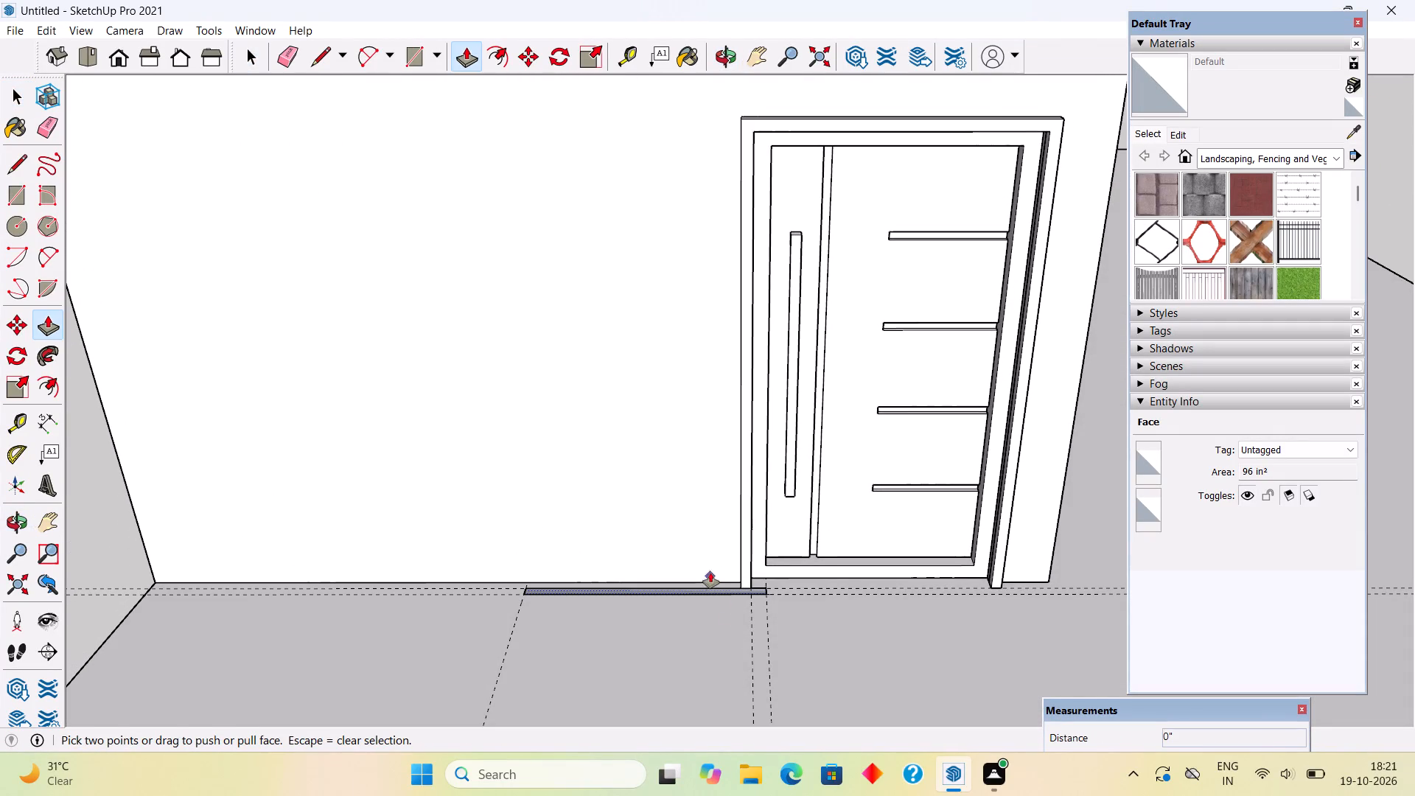
{"action": "left_click", "coordinate": [720, 591]}
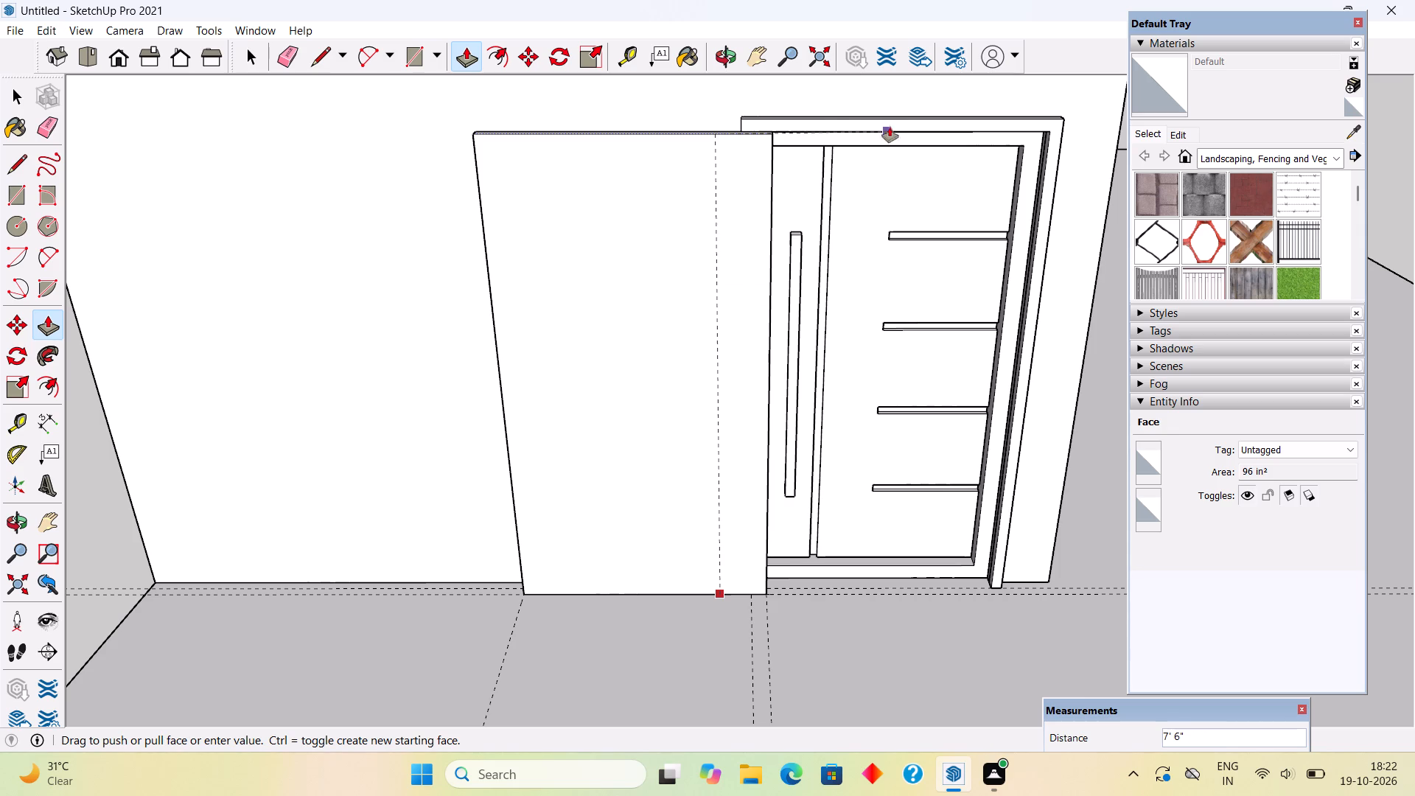
{"action": "left_click", "coordinate": [898, 117]}
{"action": "key", "text": "space"}
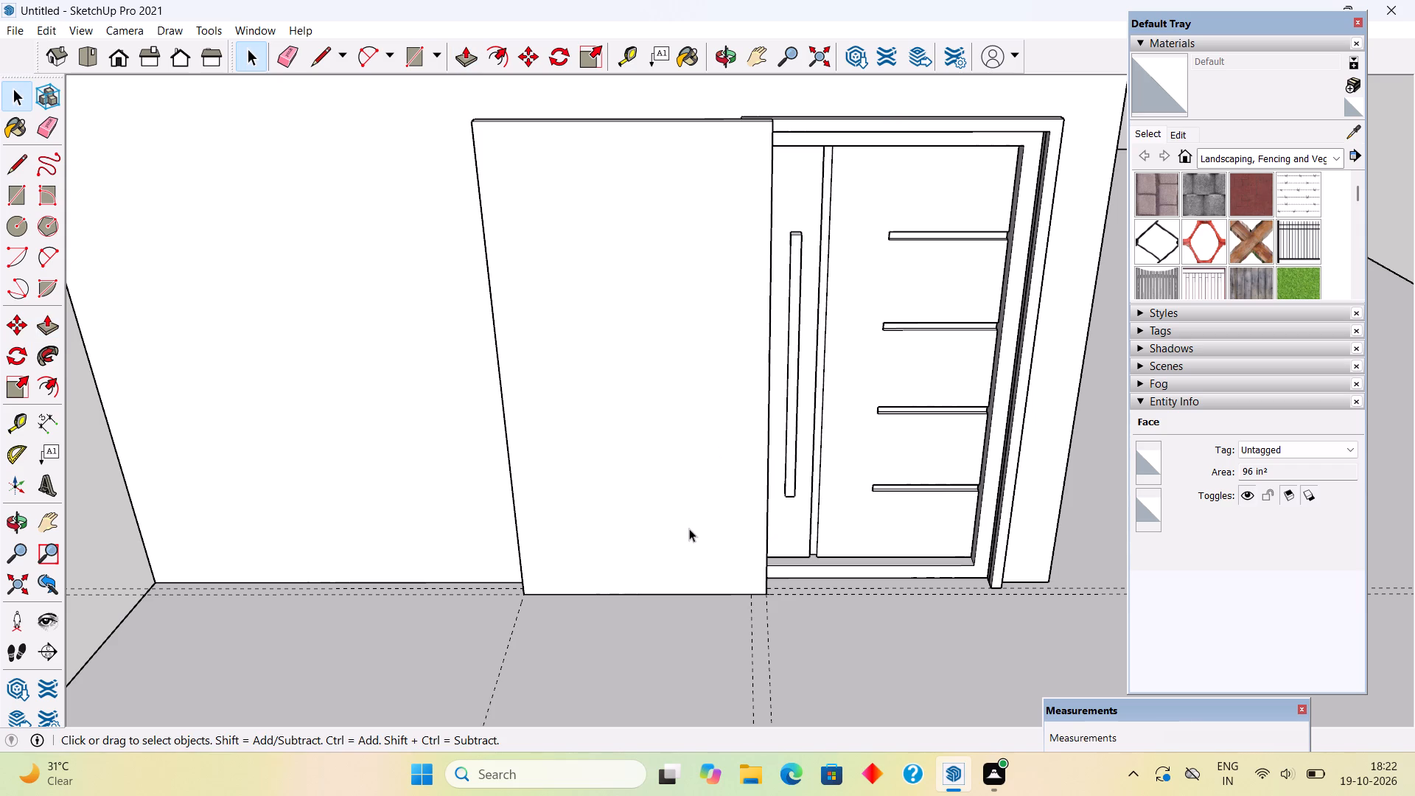
Select all connected geometry of the extruded panel and make it a group.
{"action": "left_click", "coordinate": [652, 594]}
{"action": "left_click", "coordinate": [663, 564]}
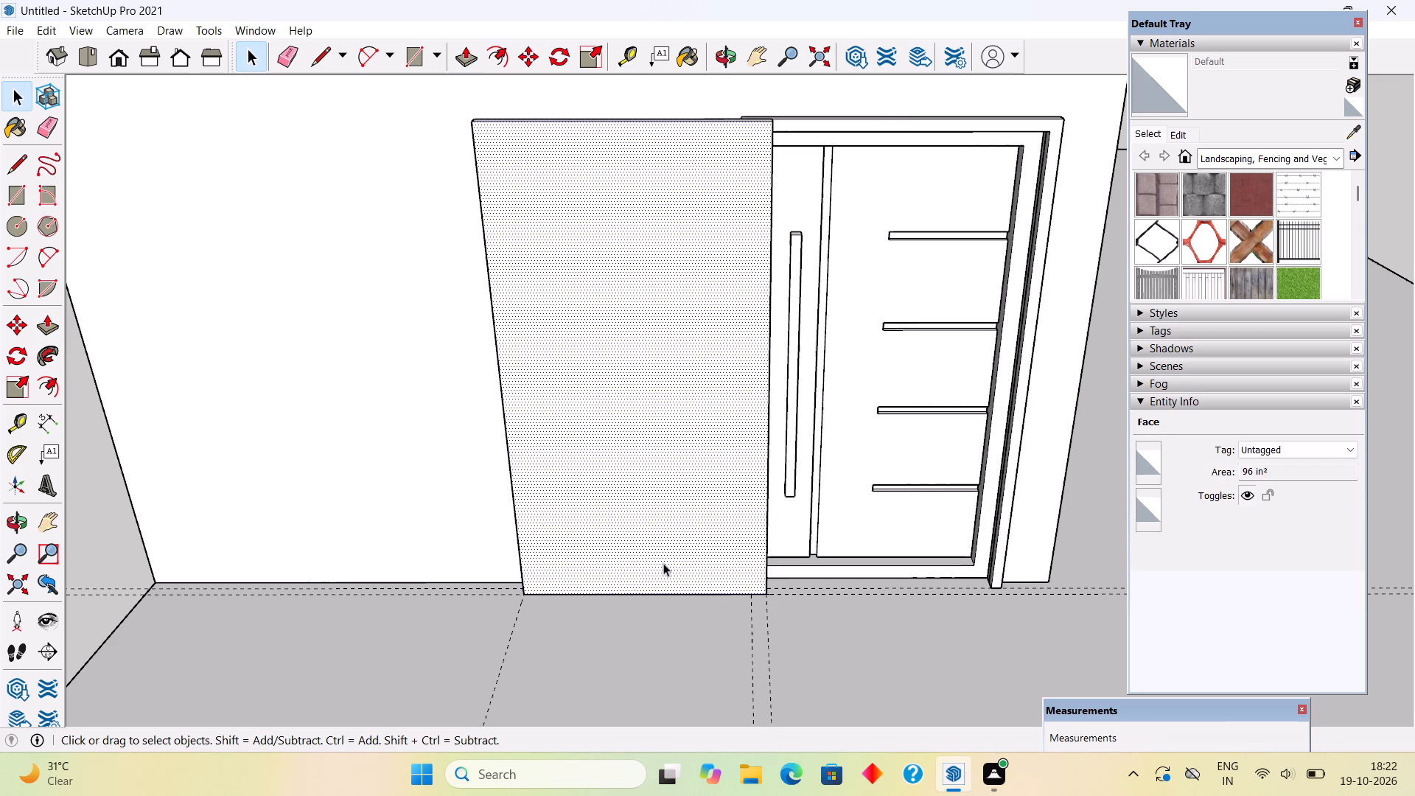
{"action": "triple_click", "coordinate": [663, 563]}
{"action": "right_click", "coordinate": [664, 563]}
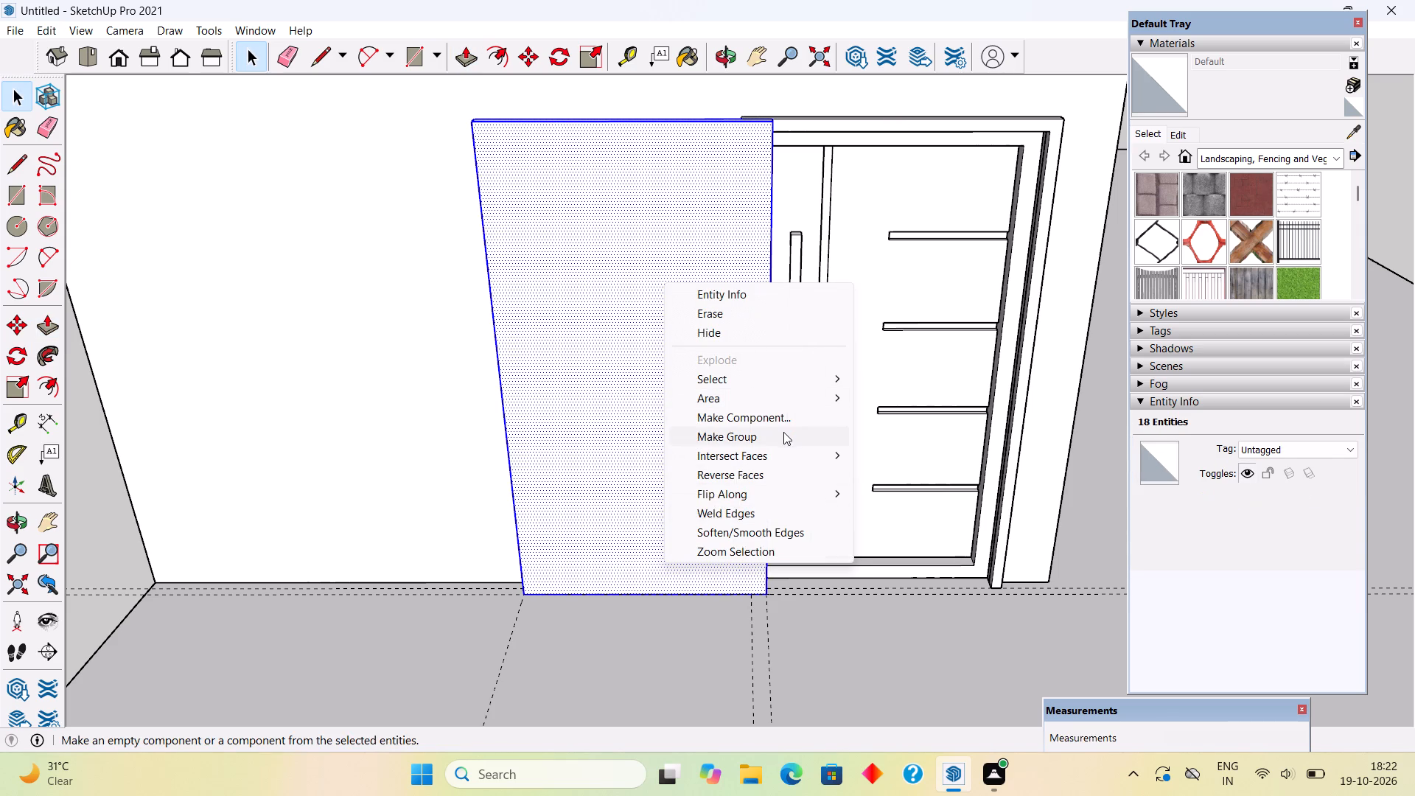
{"action": "left_click", "coordinate": [783, 436]}
{"action": "scroll", "coordinate": [741, 463], "scroll_direction": "down", "scroll_amount": 5}
{"action": "left_click", "coordinate": [217, 492]}
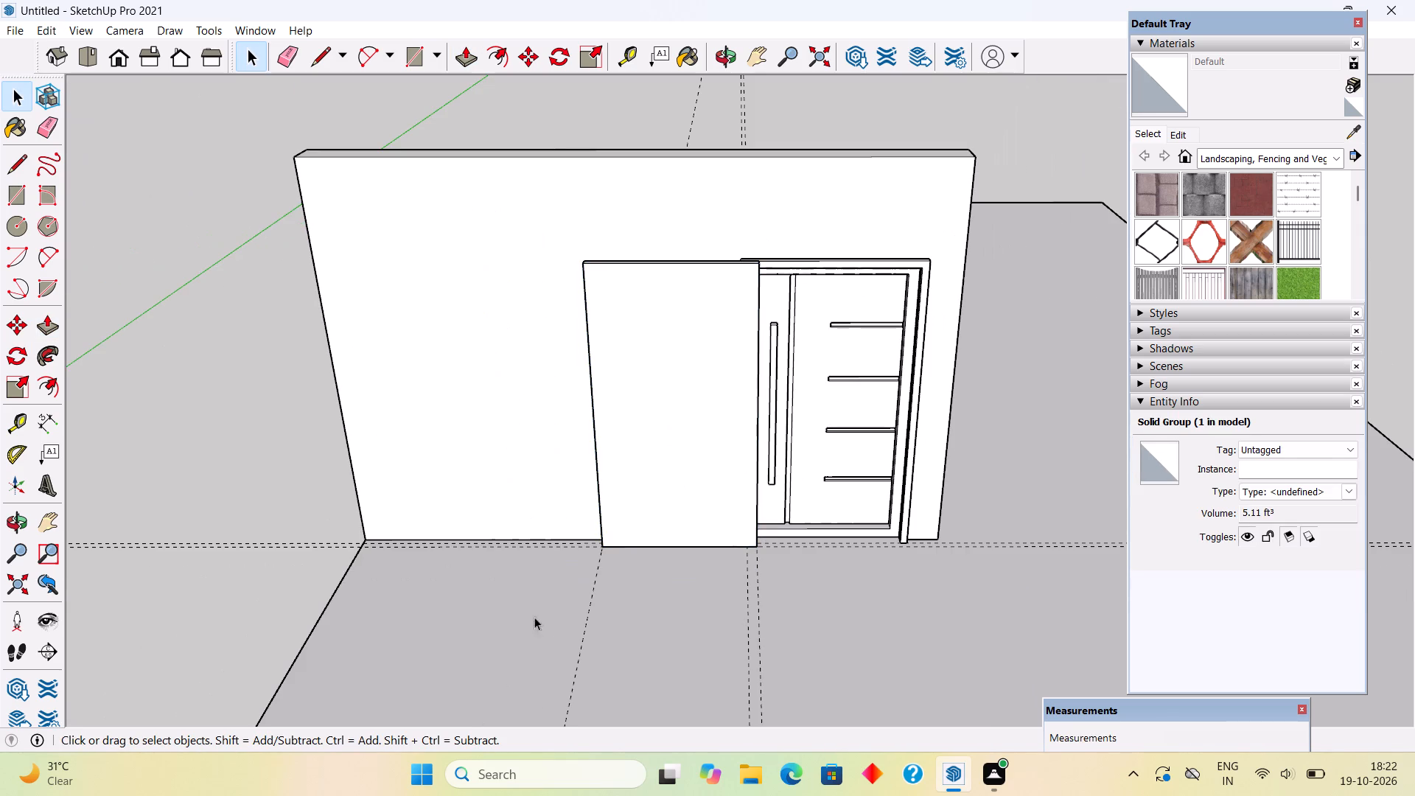
Open the panel group for editing and offset the outline of its front face 2" inward.
{"action": "middle_click_drag", "start_coordinate": [584, 581], "coordinate": [621, 414]}
{"action": "scroll", "coordinate": [722, 267], "scroll_direction": "up", "scroll_amount": 4}
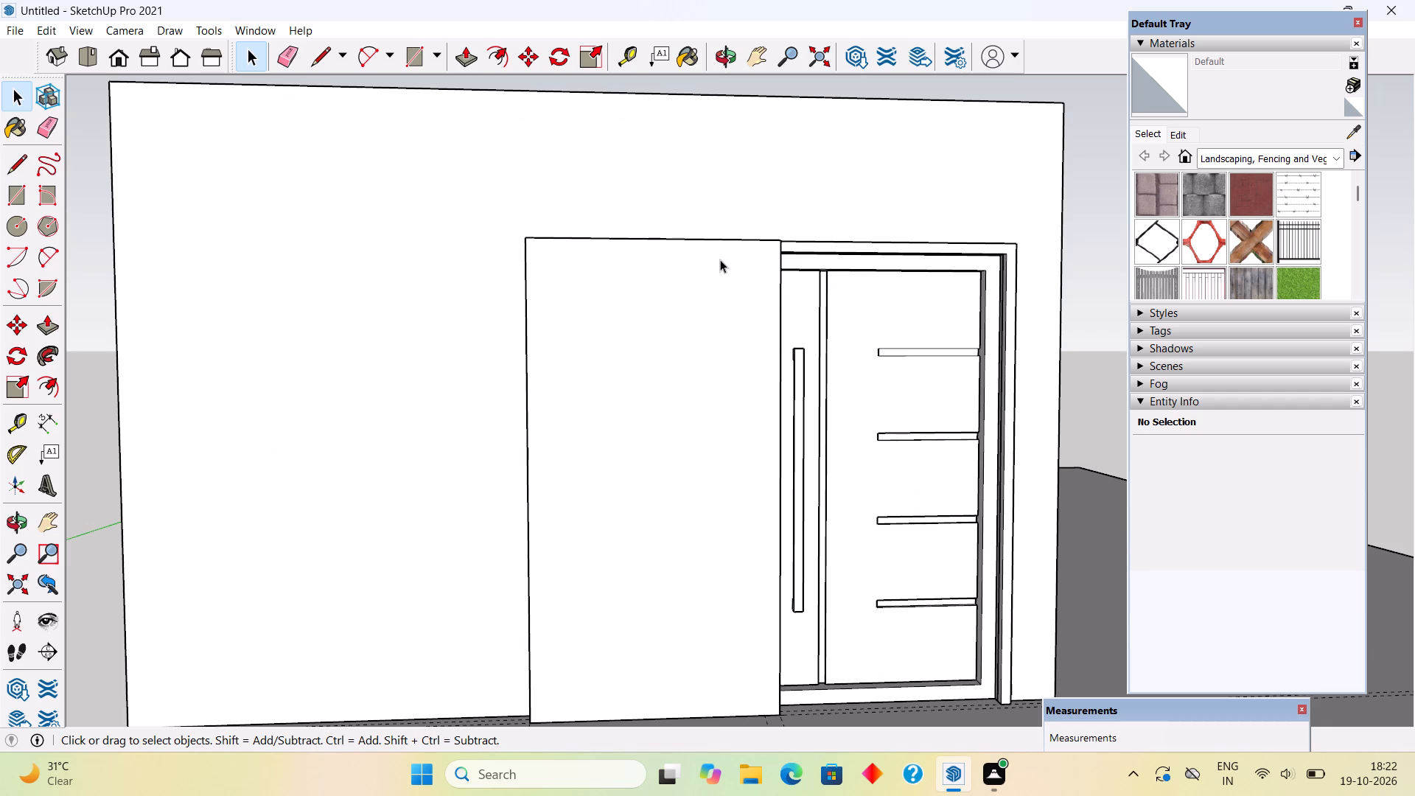
{"action": "scroll", "coordinate": [720, 262], "scroll_direction": "down", "scroll_amount": 3}
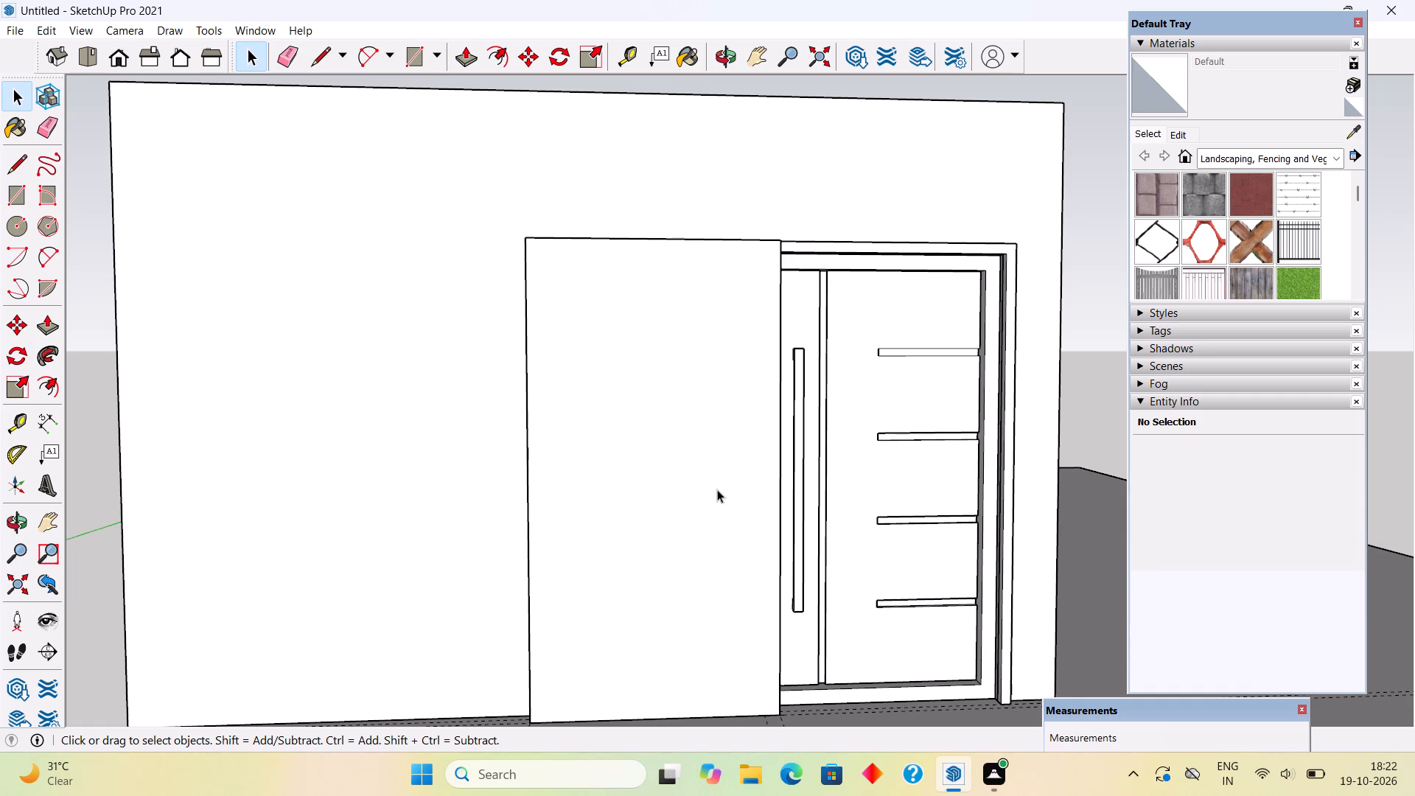
{"action": "double_click", "coordinate": [717, 489]}
{"action": "middle_click_drag", "start_coordinate": [798, 322], "coordinate": [750, 535]}
{"action": "left_click", "coordinate": [738, 534]}
{"action": "scroll", "coordinate": [755, 528], "scroll_direction": "up", "scroll_amount": 6}
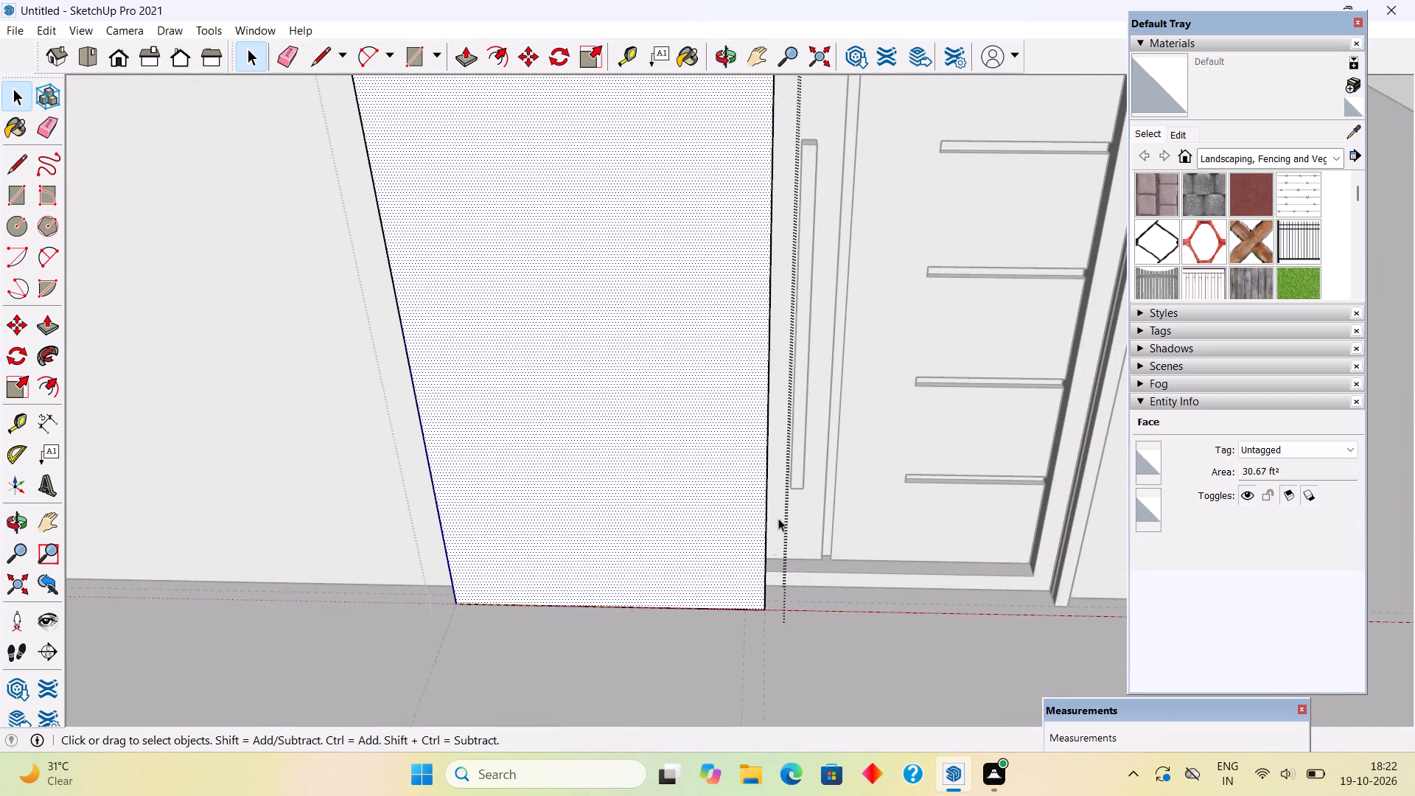
{"action": "scroll", "coordinate": [775, 531], "scroll_direction": "down", "scroll_amount": 5}
{"action": "middle_click_drag", "start_coordinate": [809, 488], "coordinate": [814, 270]}
{"action": "scroll", "coordinate": [773, 186], "scroll_direction": "up", "scroll_amount": 3}
{"action": "scroll", "coordinate": [778, 194], "scroll_direction": "down", "scroll_amount": 1}
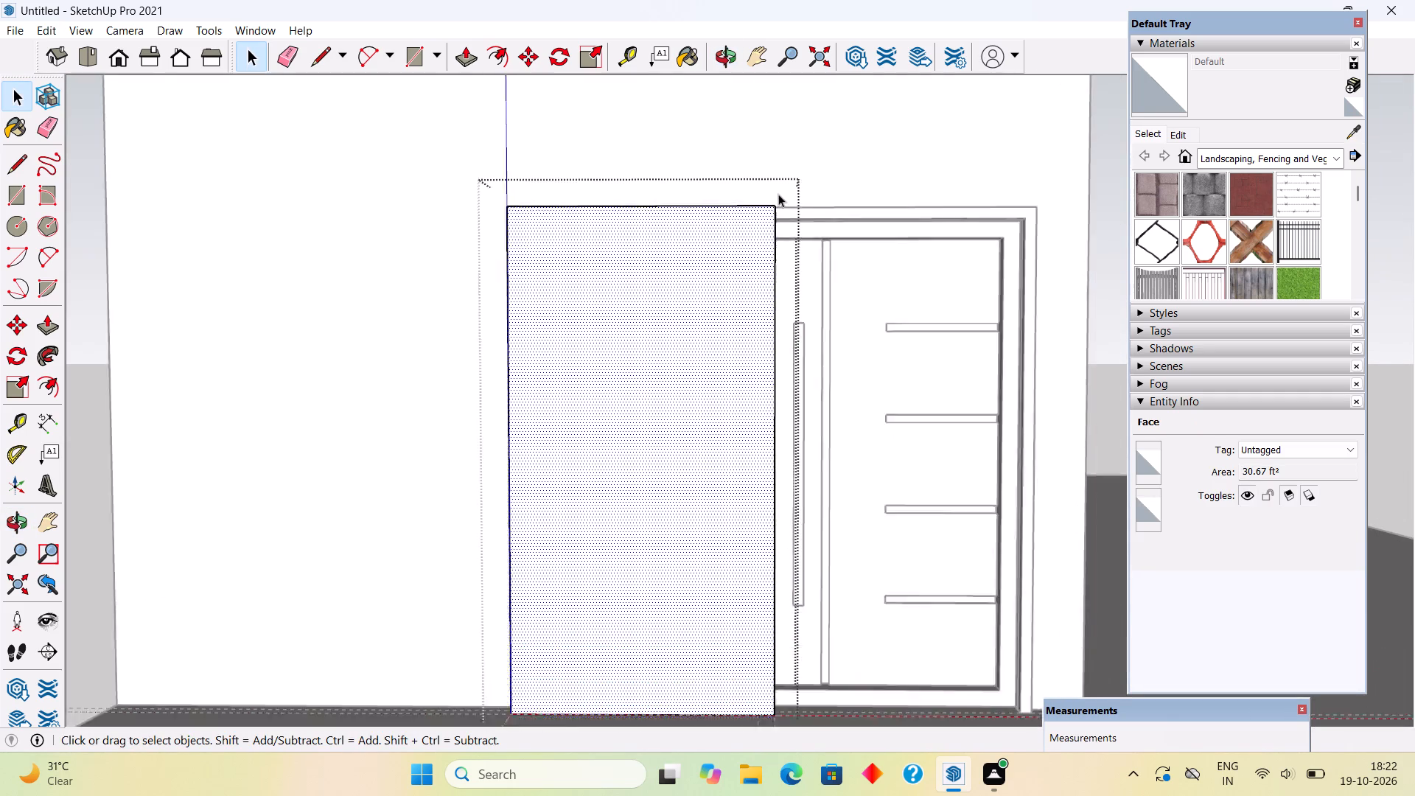
{"action": "scroll", "coordinate": [778, 194], "scroll_direction": "down", "scroll_amount": 2}
{"action": "scroll", "coordinate": [866, 576], "scroll_direction": "up", "scroll_amount": 1}
{"action": "key", "text": "f"}
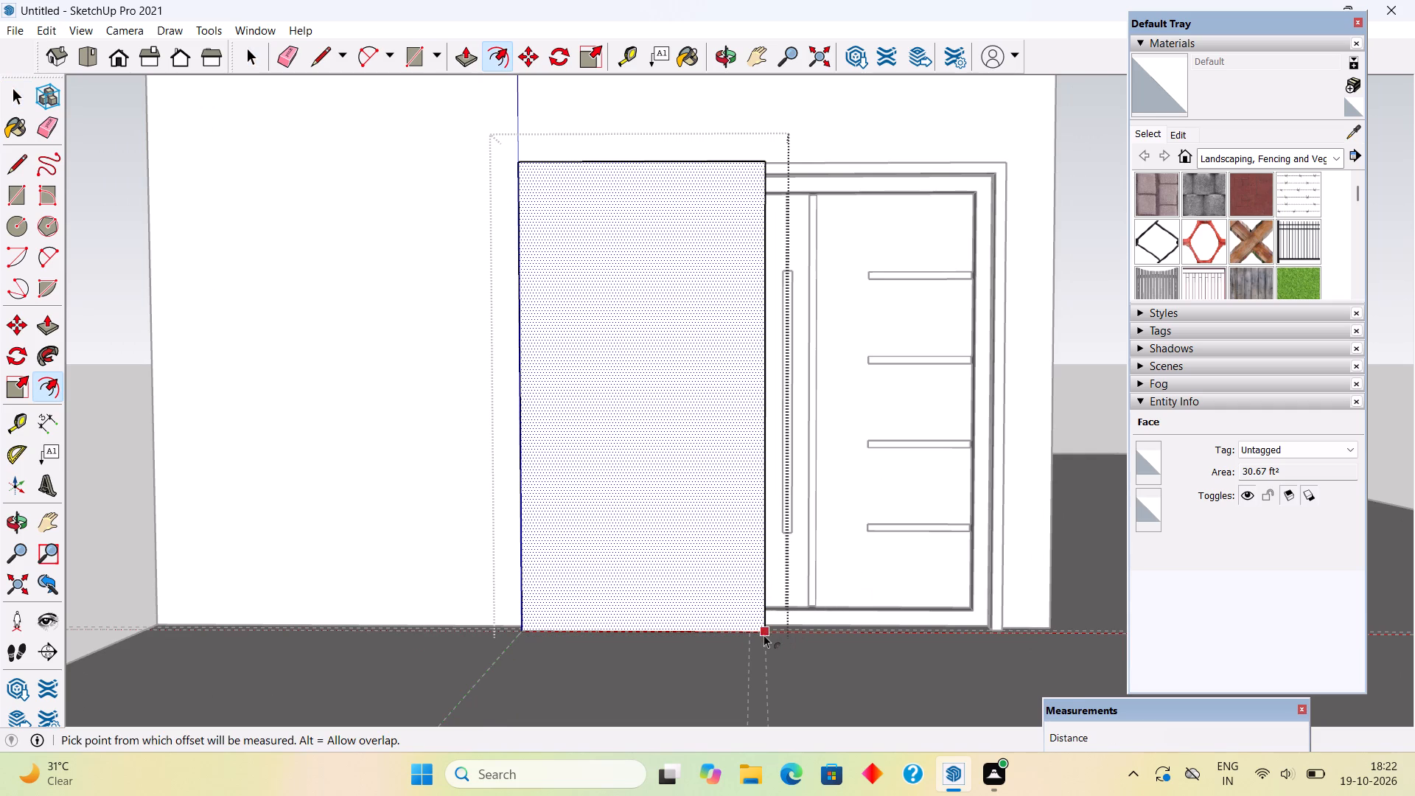
{"action": "left_click", "coordinate": [695, 634]}
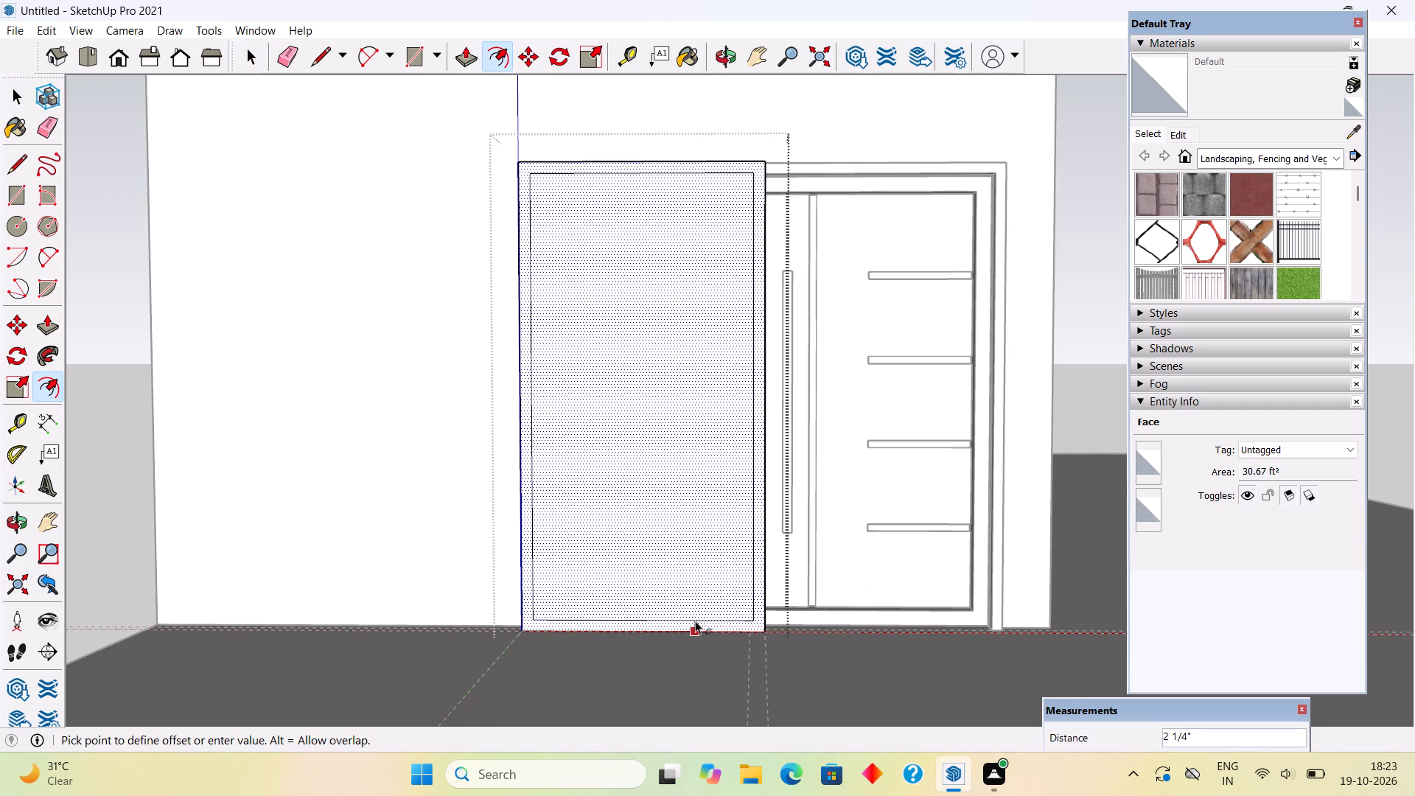
{"action": "key", "text": "2"}
{"action": "key", "text": "shift+quotedbl"}
{"action": "key", "text": "Return"}
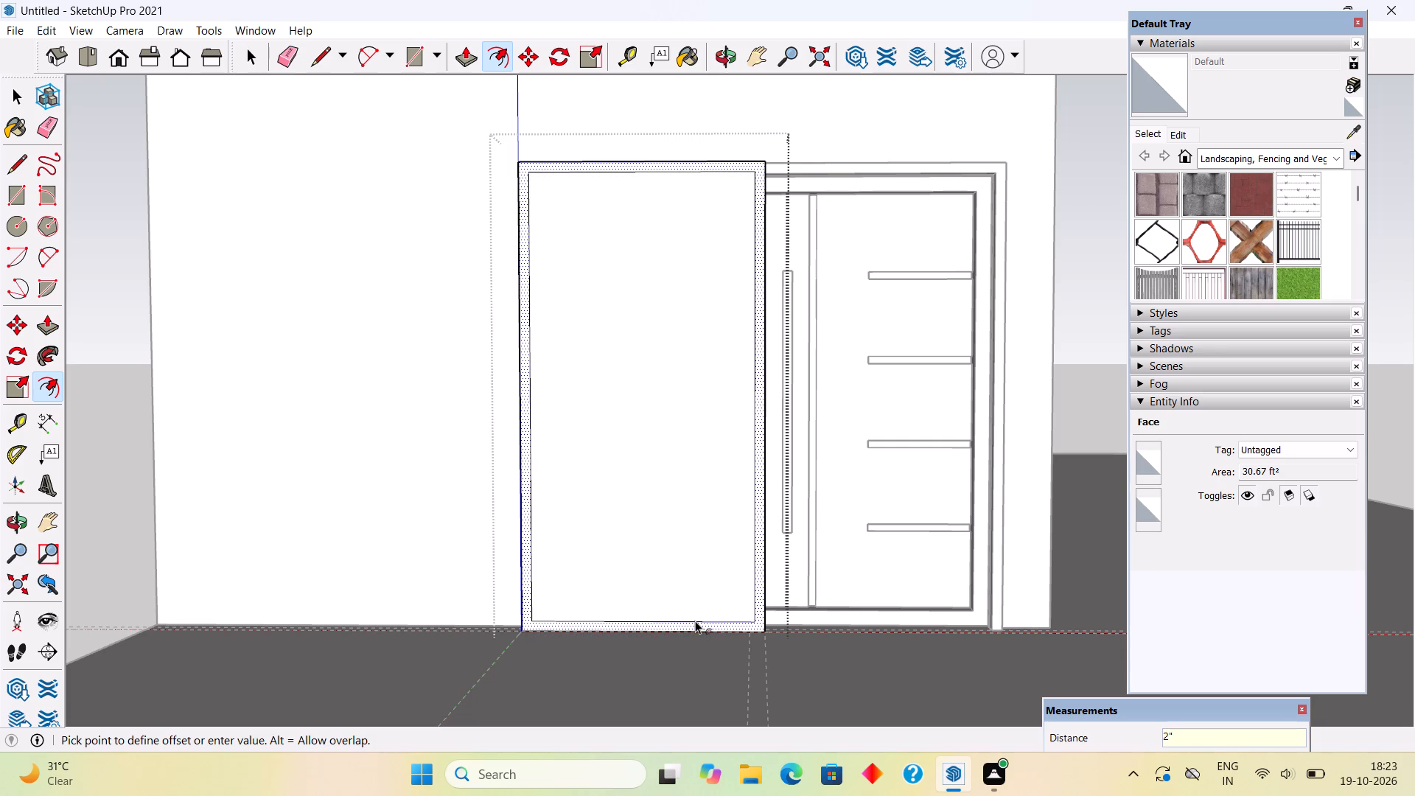
{"action": "key", "text": "space"}
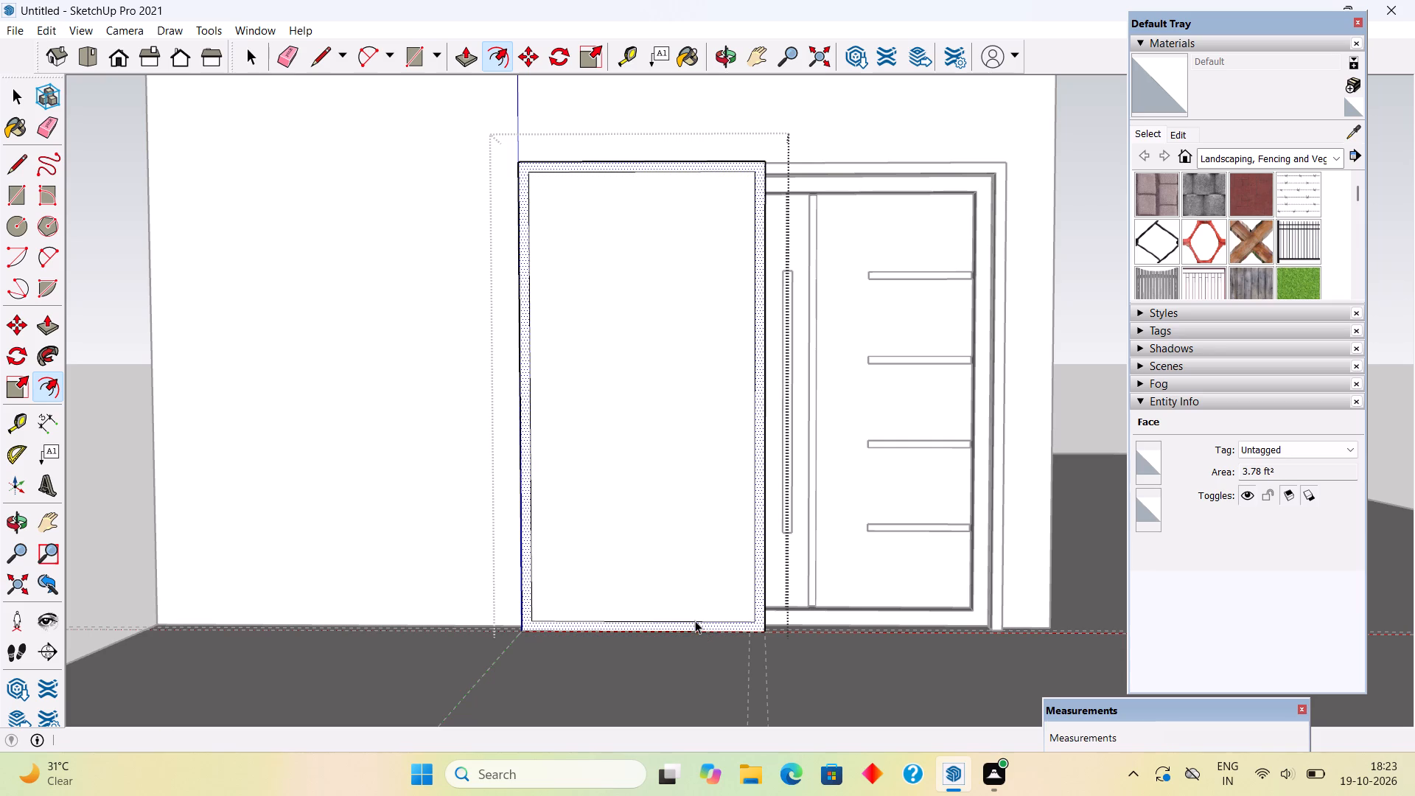
Place a horizontal guide from the inset's top edge across the panel's mid-height, about 3' 10" above the floor.
{"action": "key", "text": "t"}
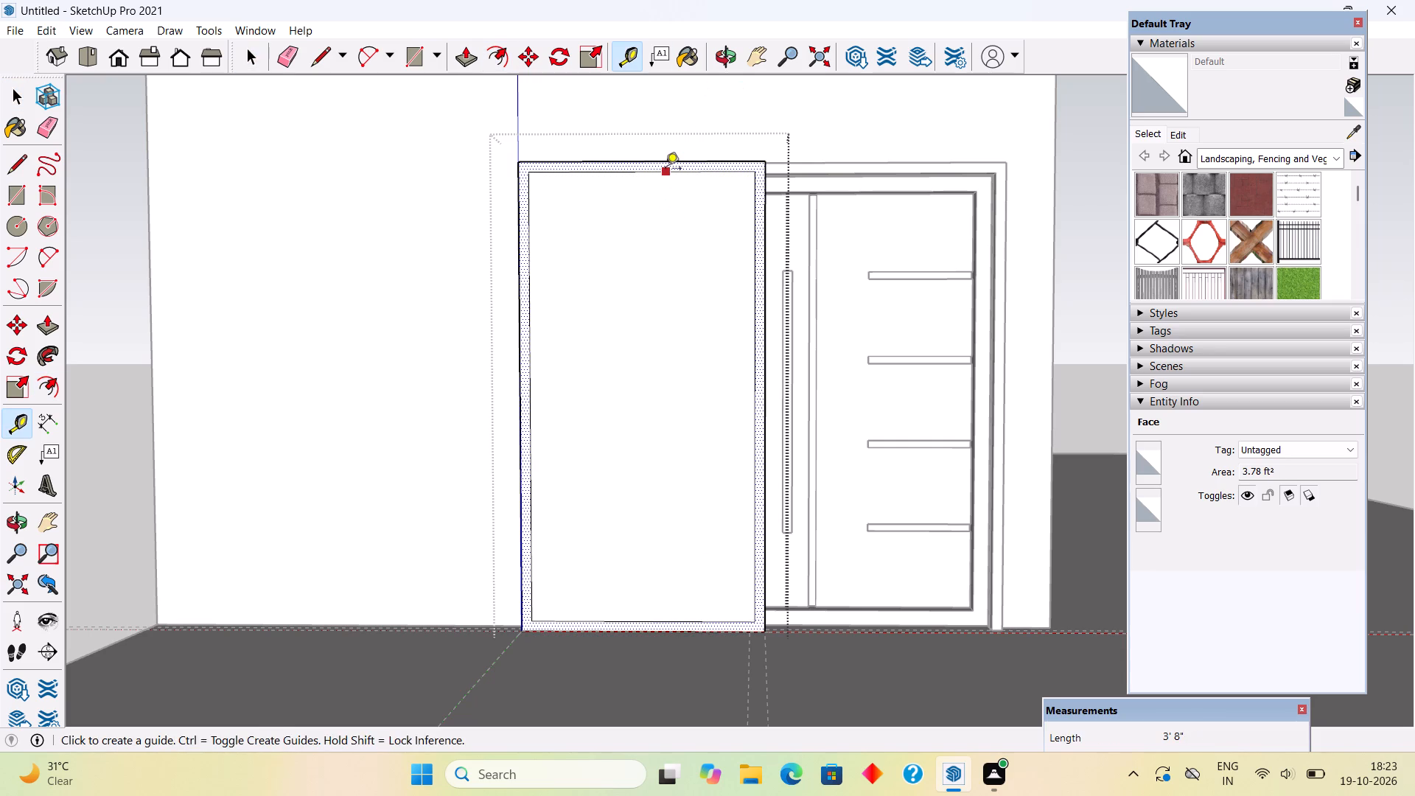
{"action": "left_click", "coordinate": [665, 170]}
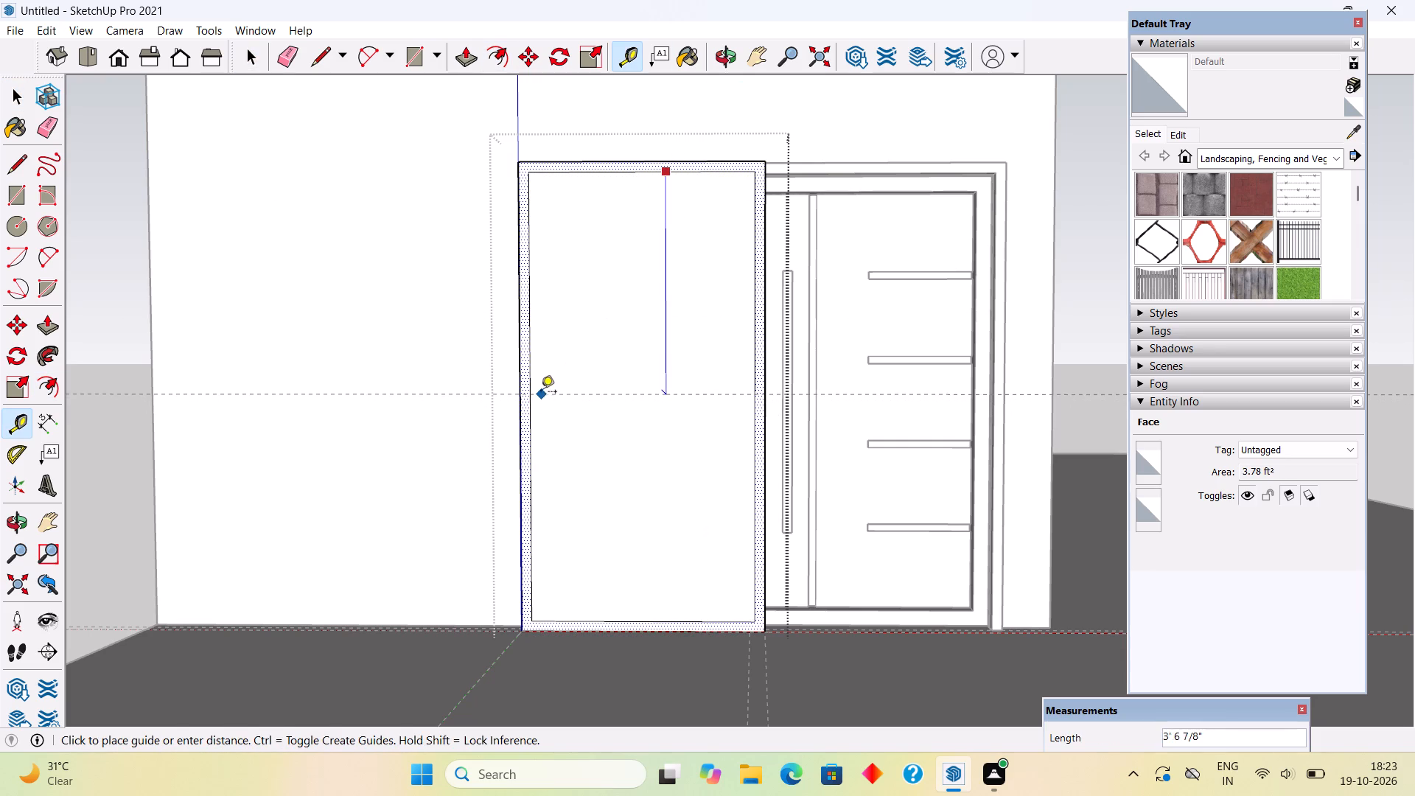
{"action": "left_click", "coordinate": [535, 397]}
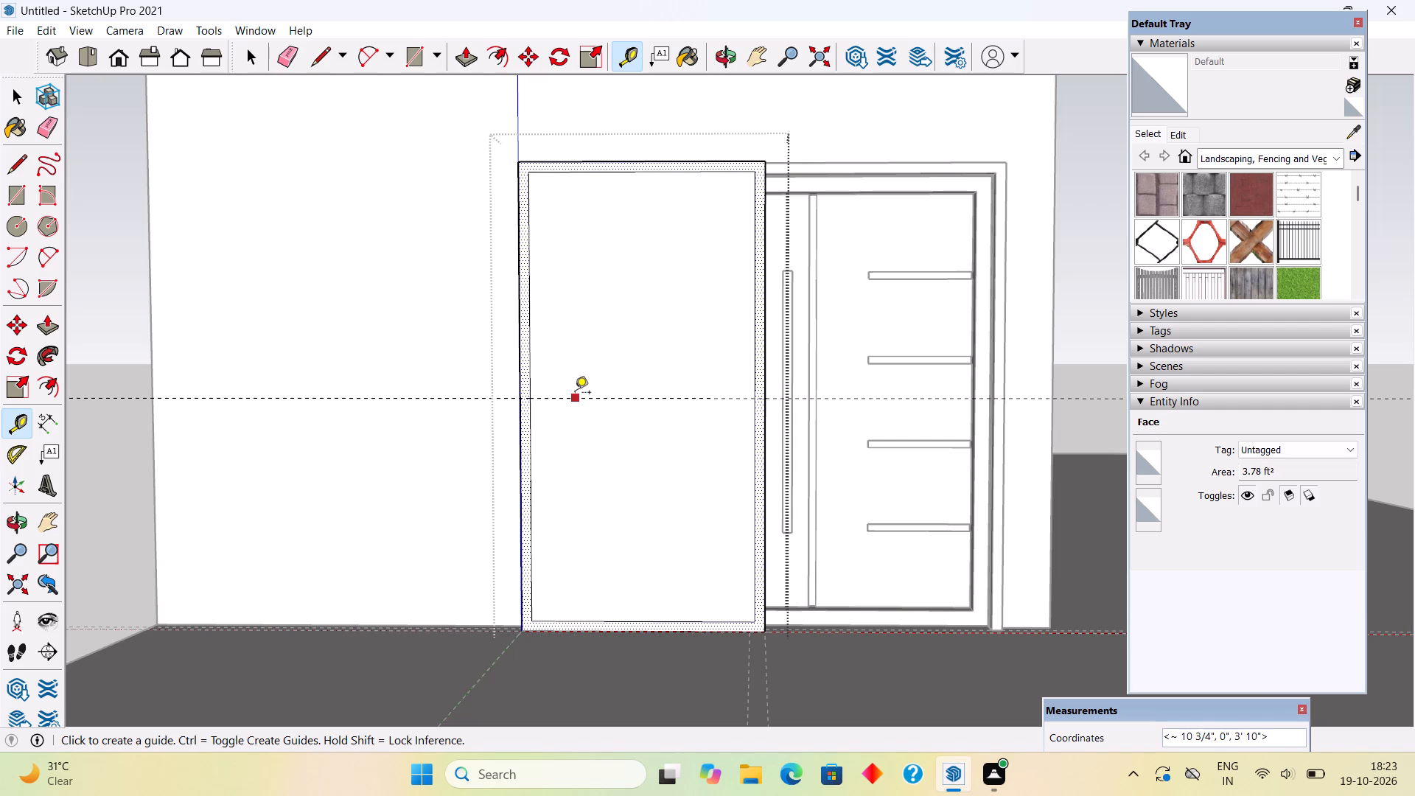
Place a horizontal guide 1.3' above the mid-height guide on the panel.
{"action": "left_click", "coordinate": [575, 394]}
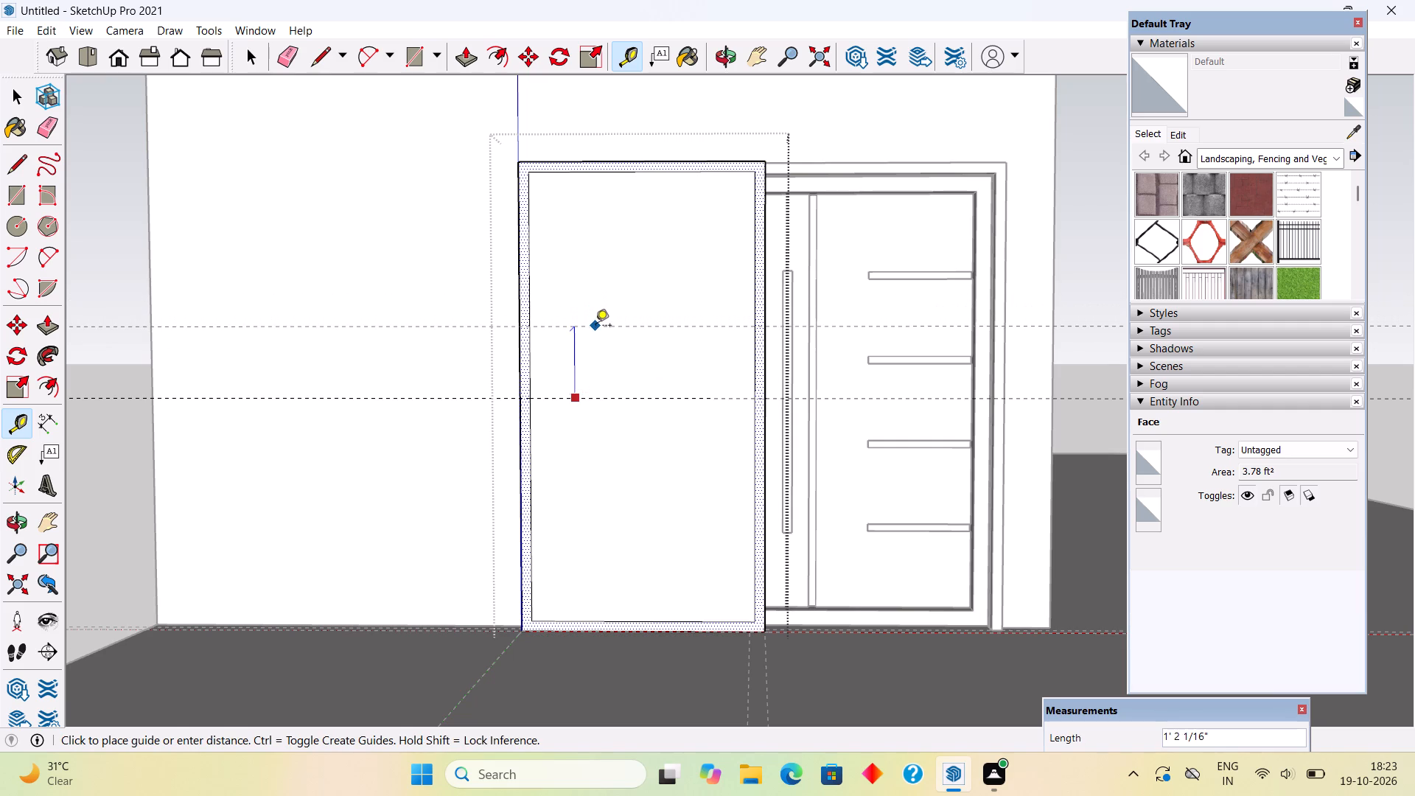
{"action": "type", "text": "1."}
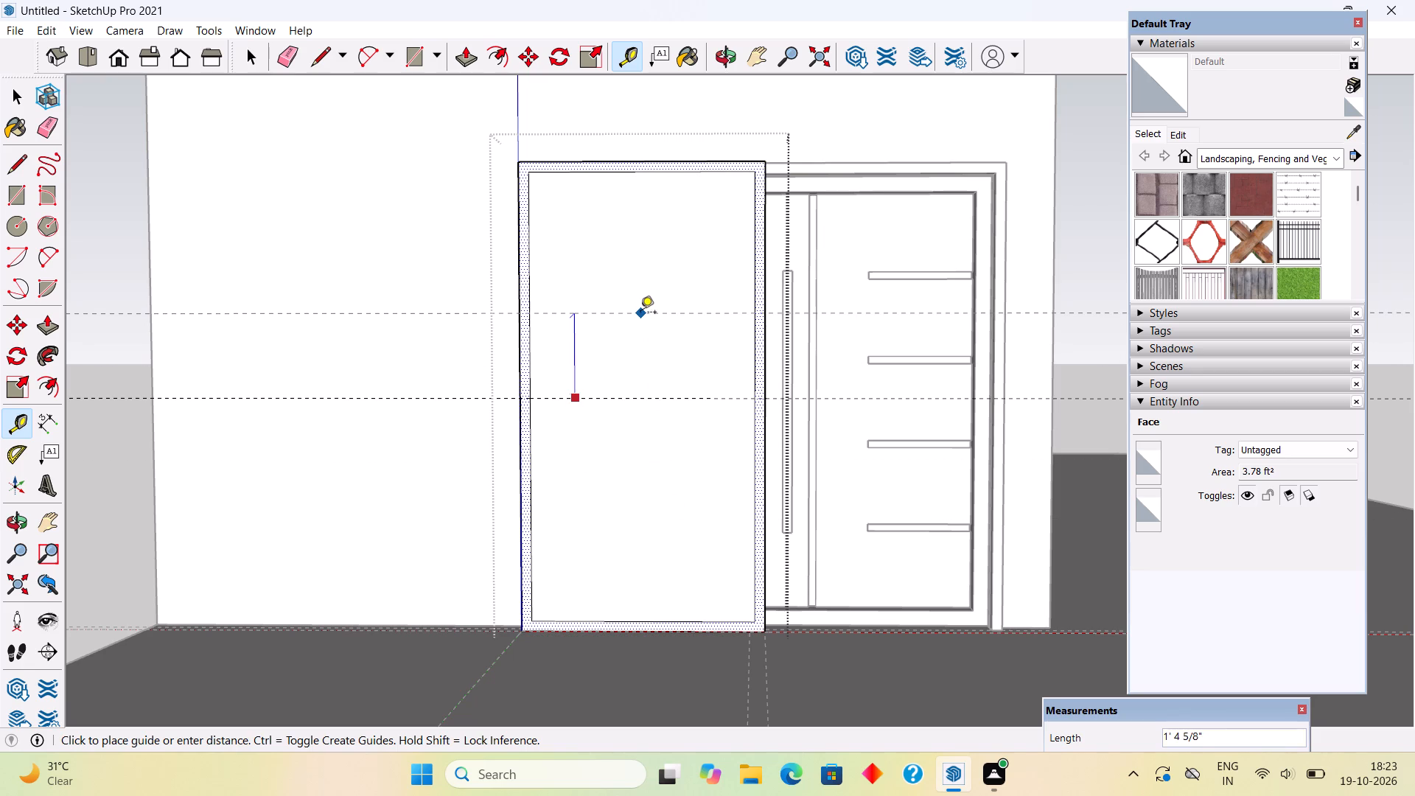
{"action": "key", "text": "1"}
{"action": "type", "text": ".3'"}
{"action": "key", "text": "Return"}
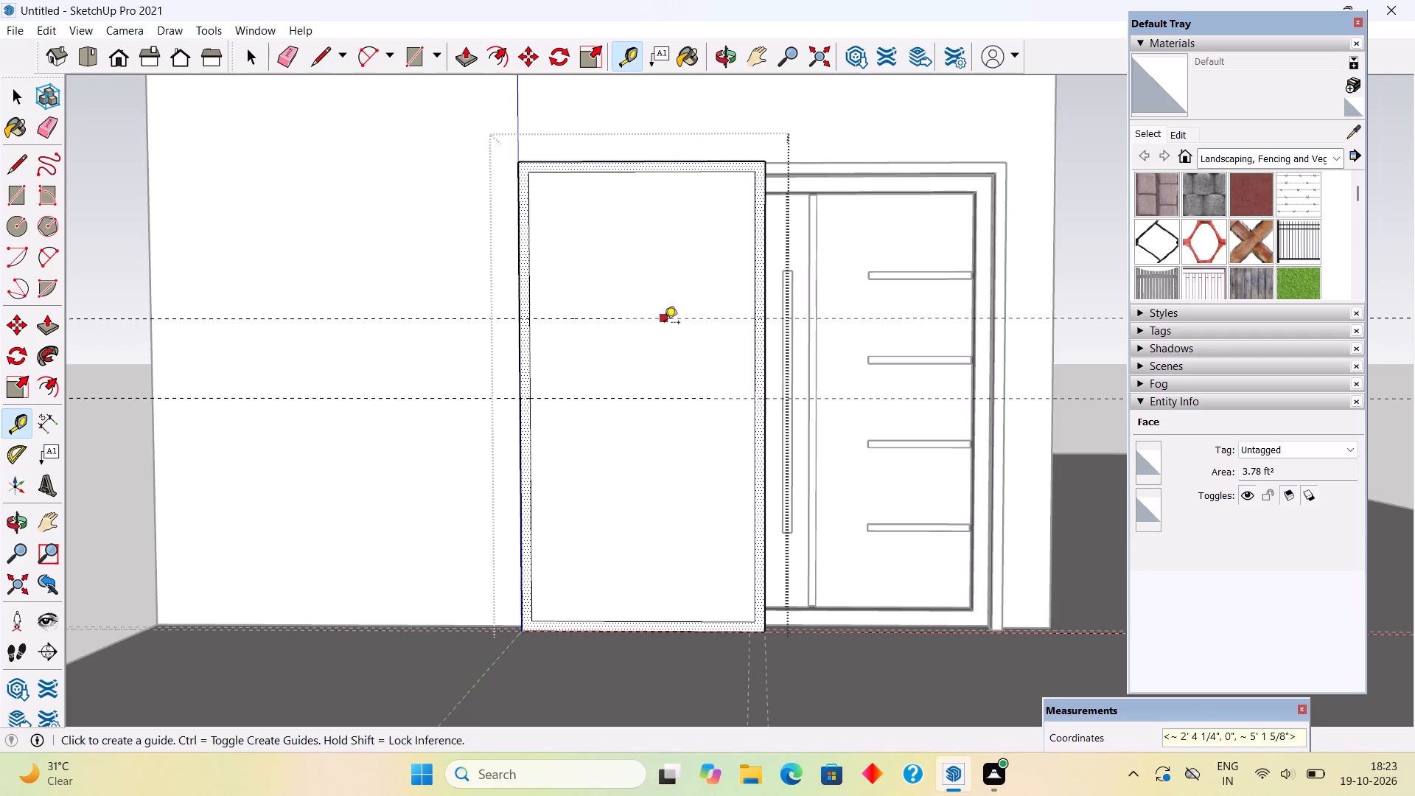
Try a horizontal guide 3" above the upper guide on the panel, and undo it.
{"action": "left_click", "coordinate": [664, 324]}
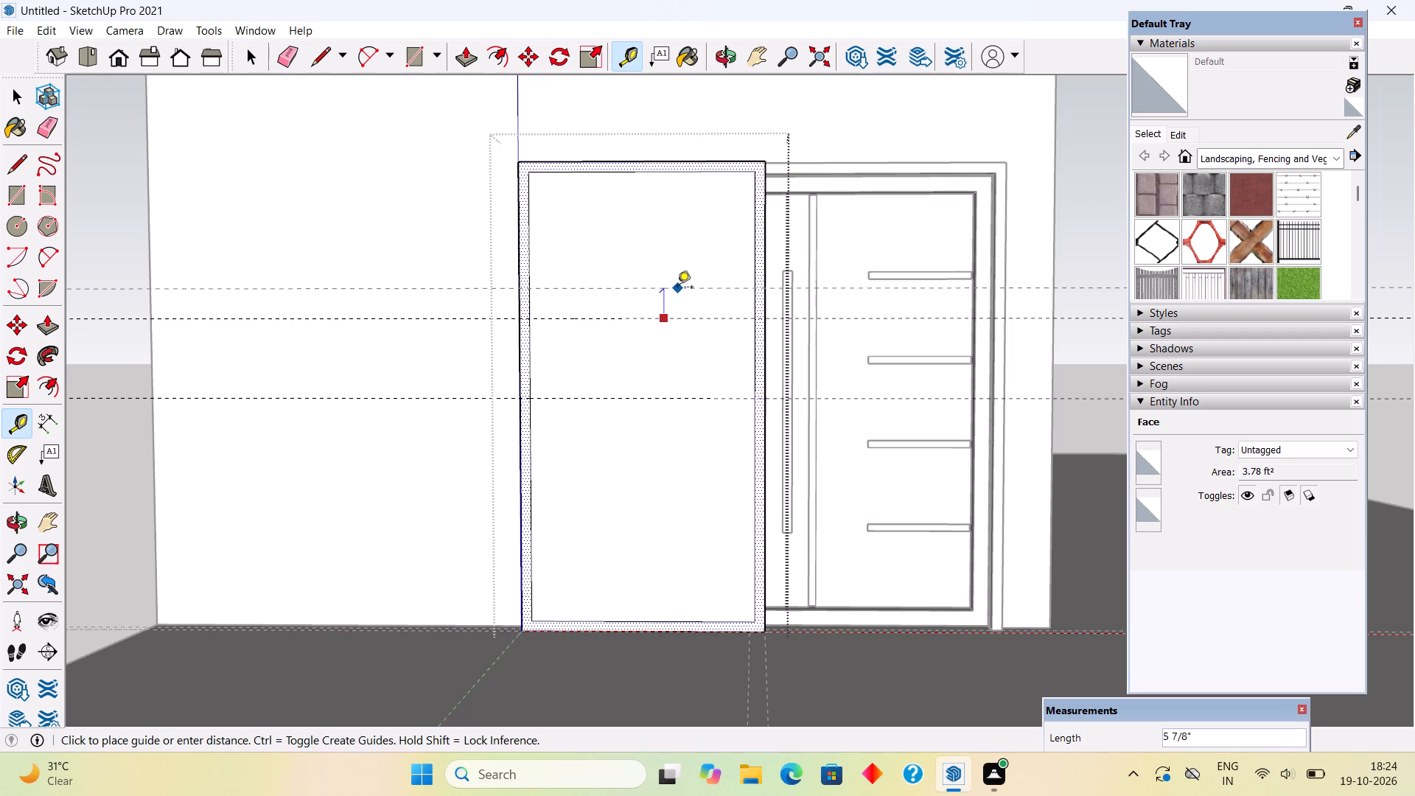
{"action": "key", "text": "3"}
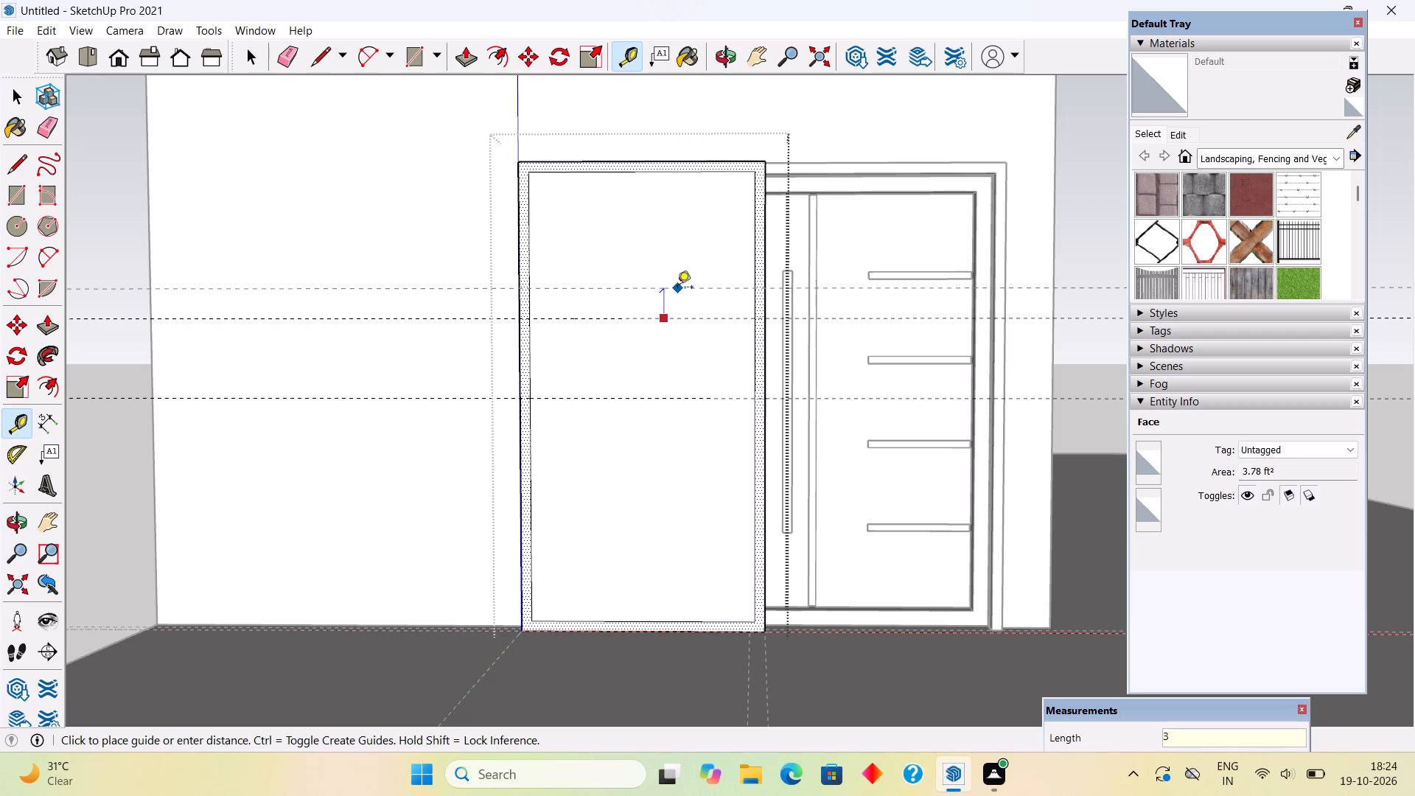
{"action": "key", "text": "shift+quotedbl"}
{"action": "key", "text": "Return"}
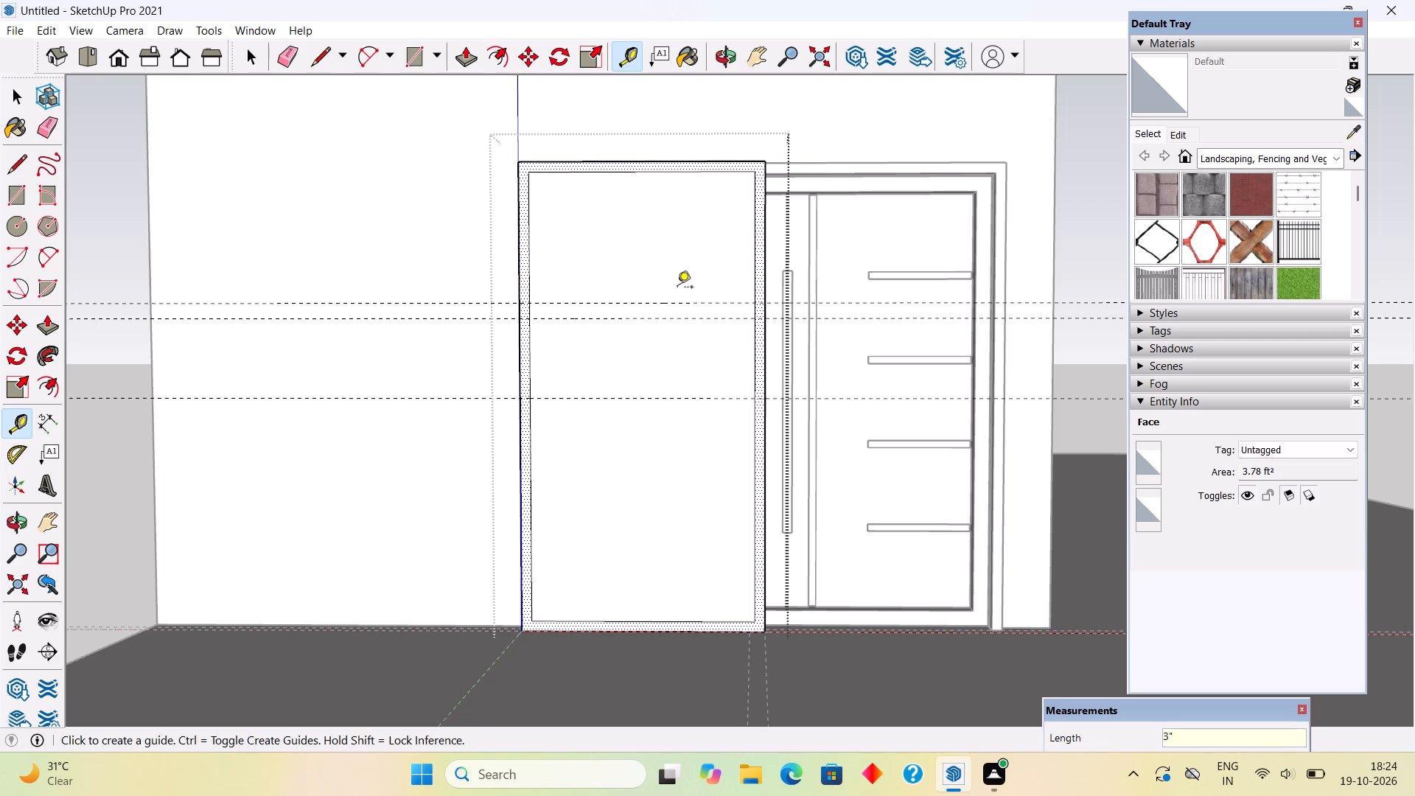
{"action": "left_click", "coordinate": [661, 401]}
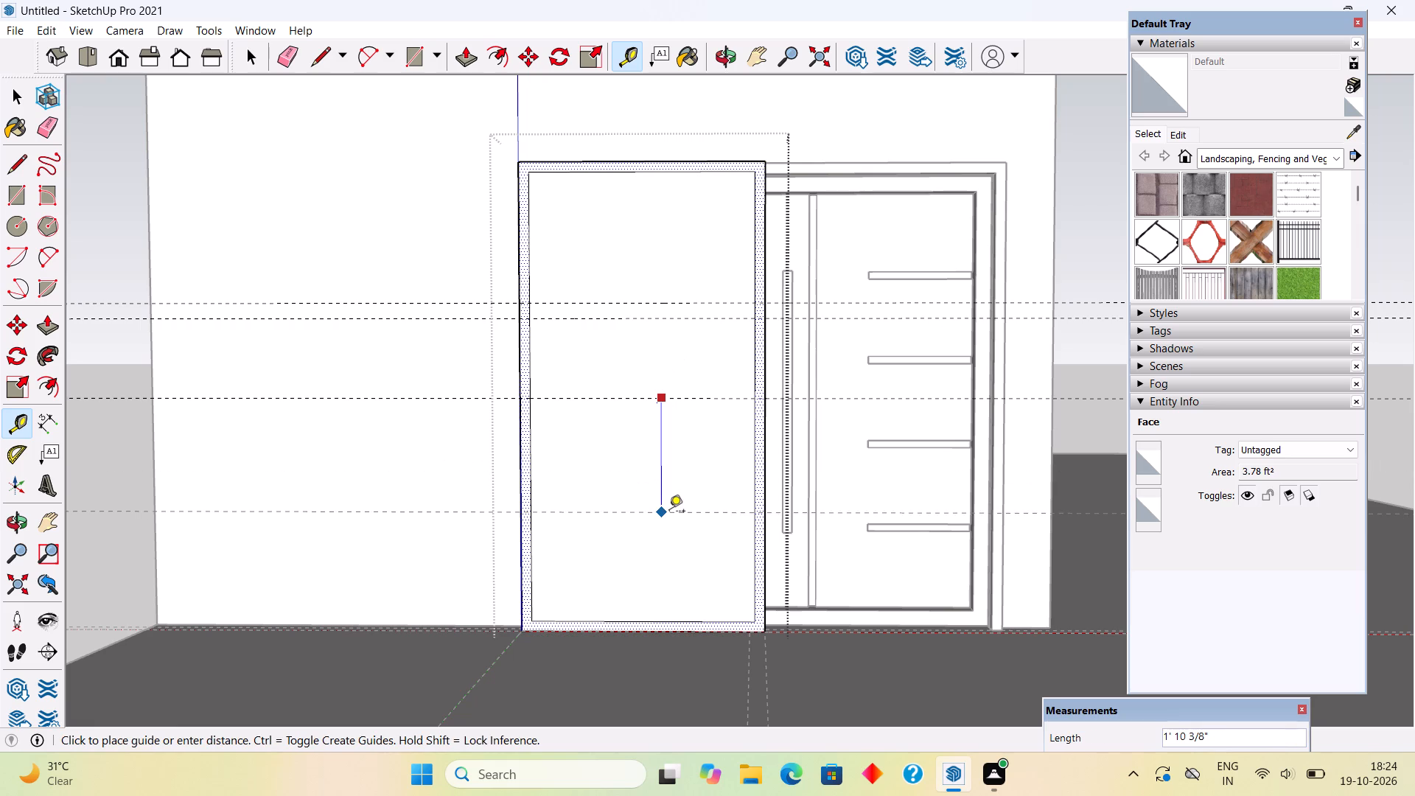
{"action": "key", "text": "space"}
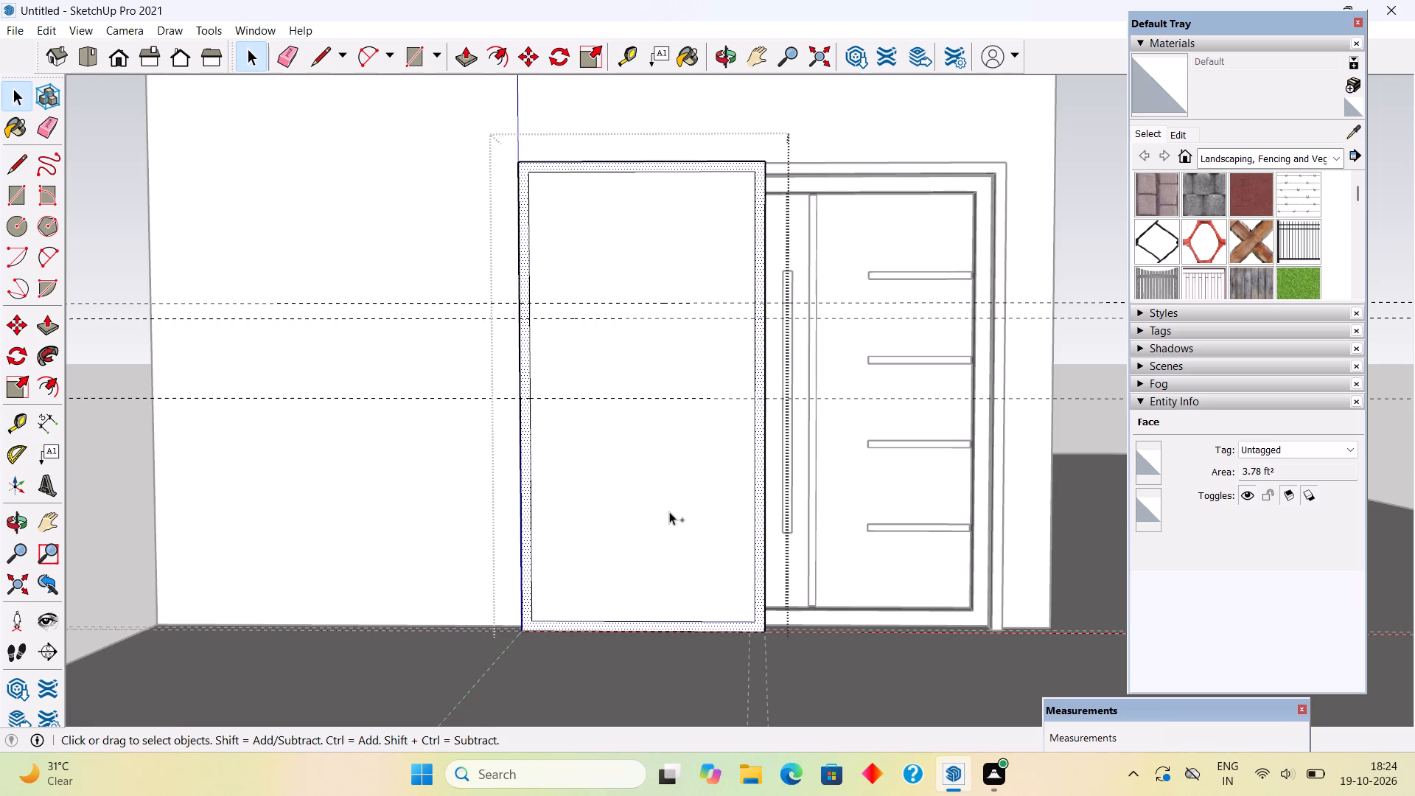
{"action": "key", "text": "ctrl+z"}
Place a horizontal guide 2.5" above the upper guide on the panel.
{"action": "key", "text": "t"}
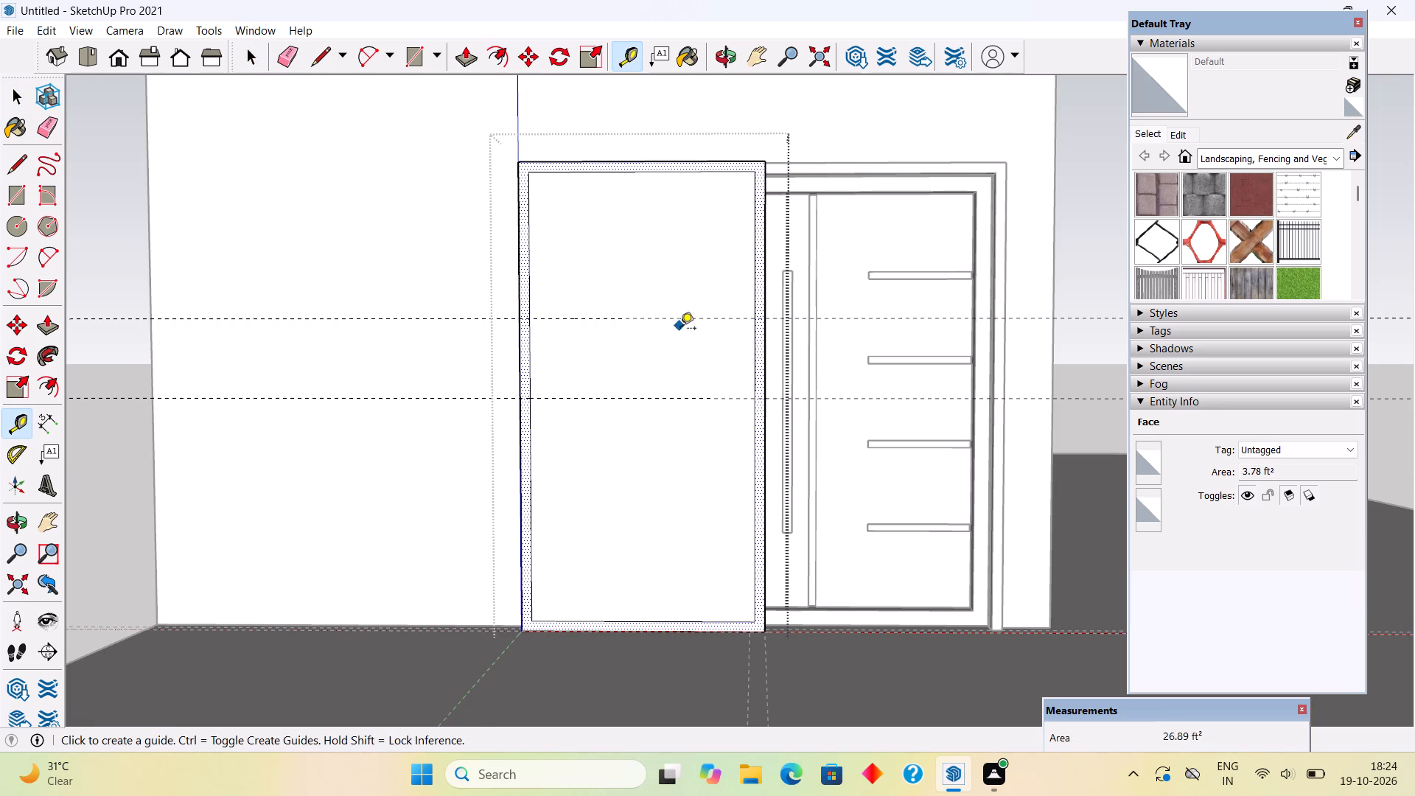
{"action": "left_click", "coordinate": [686, 319]}
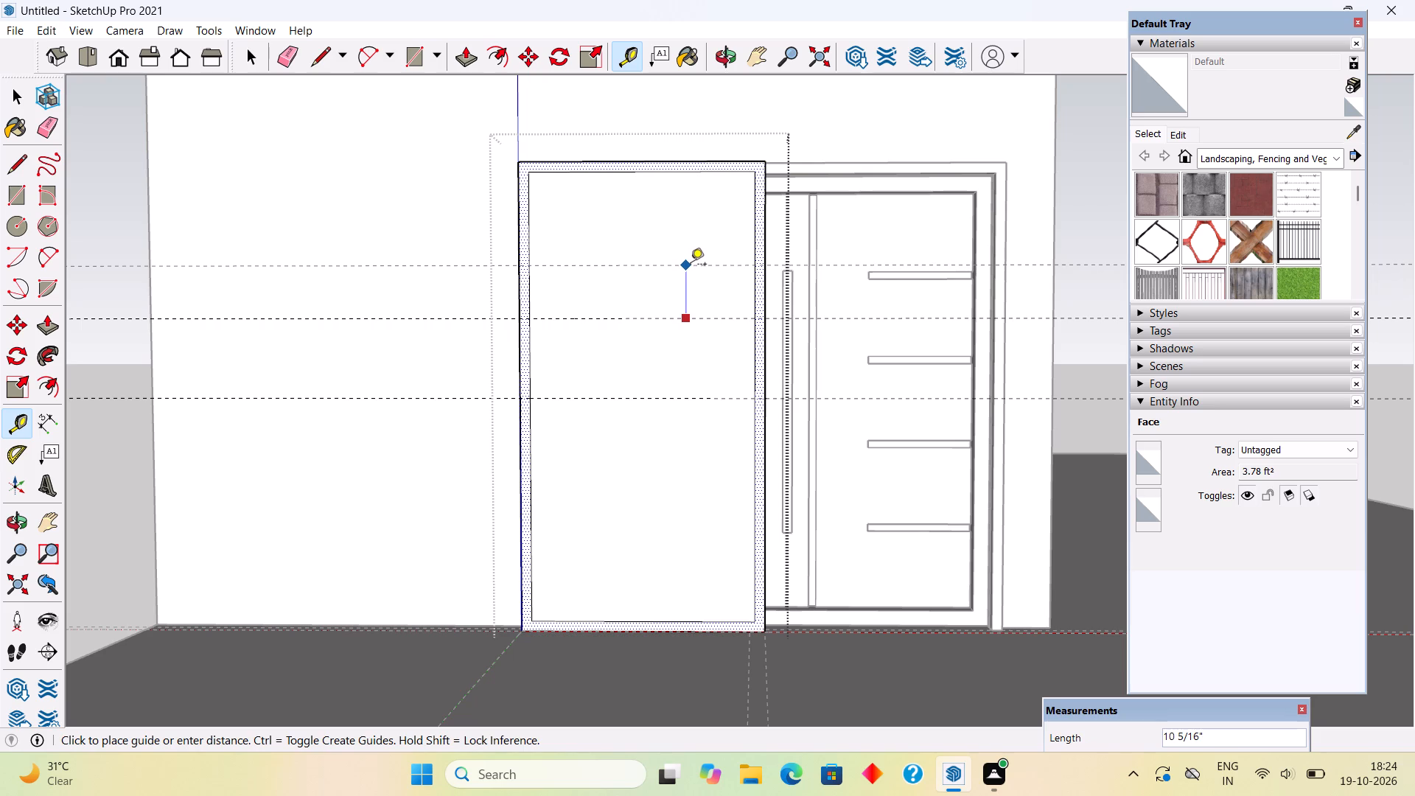
{"action": "type", "text": "2.5\""}
{"action": "key", "text": "Return"}
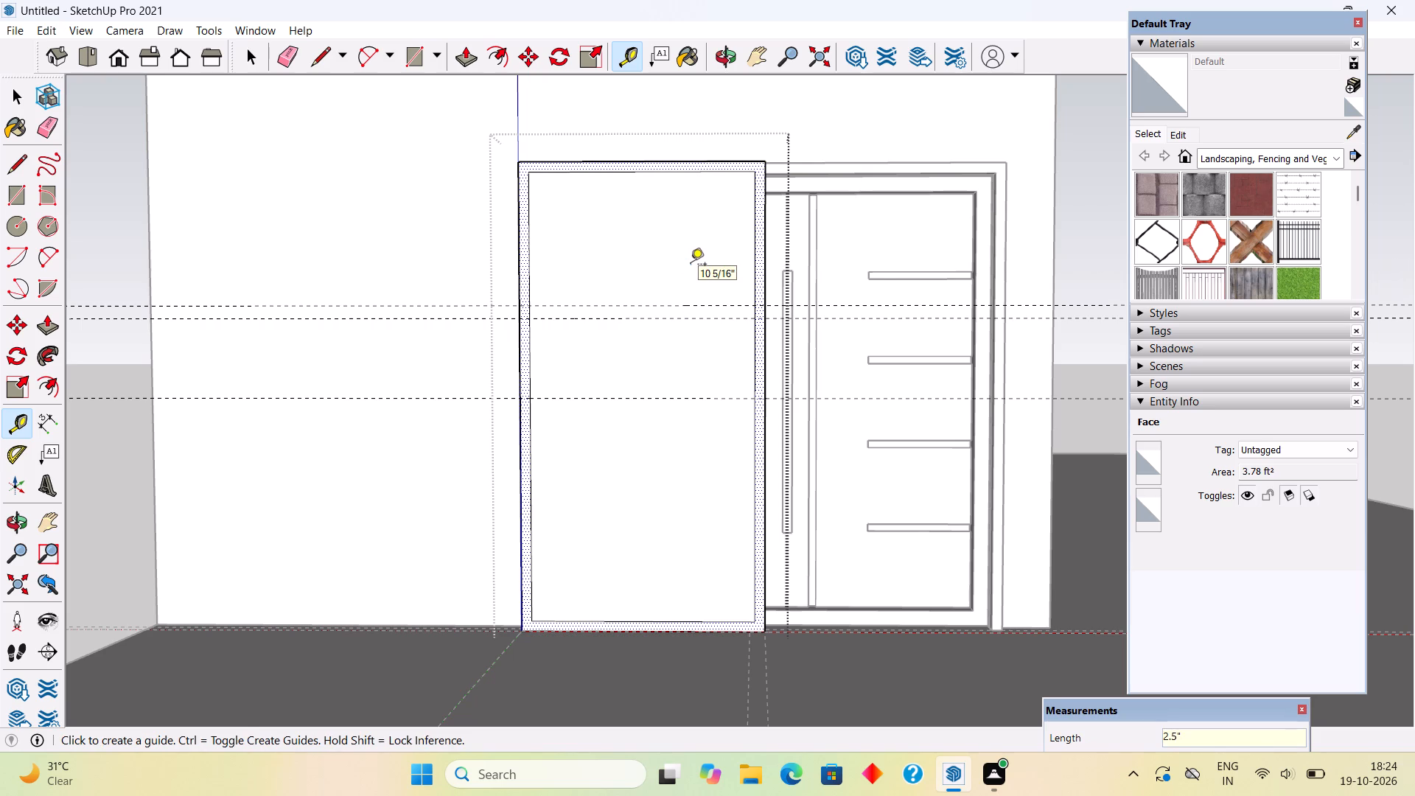
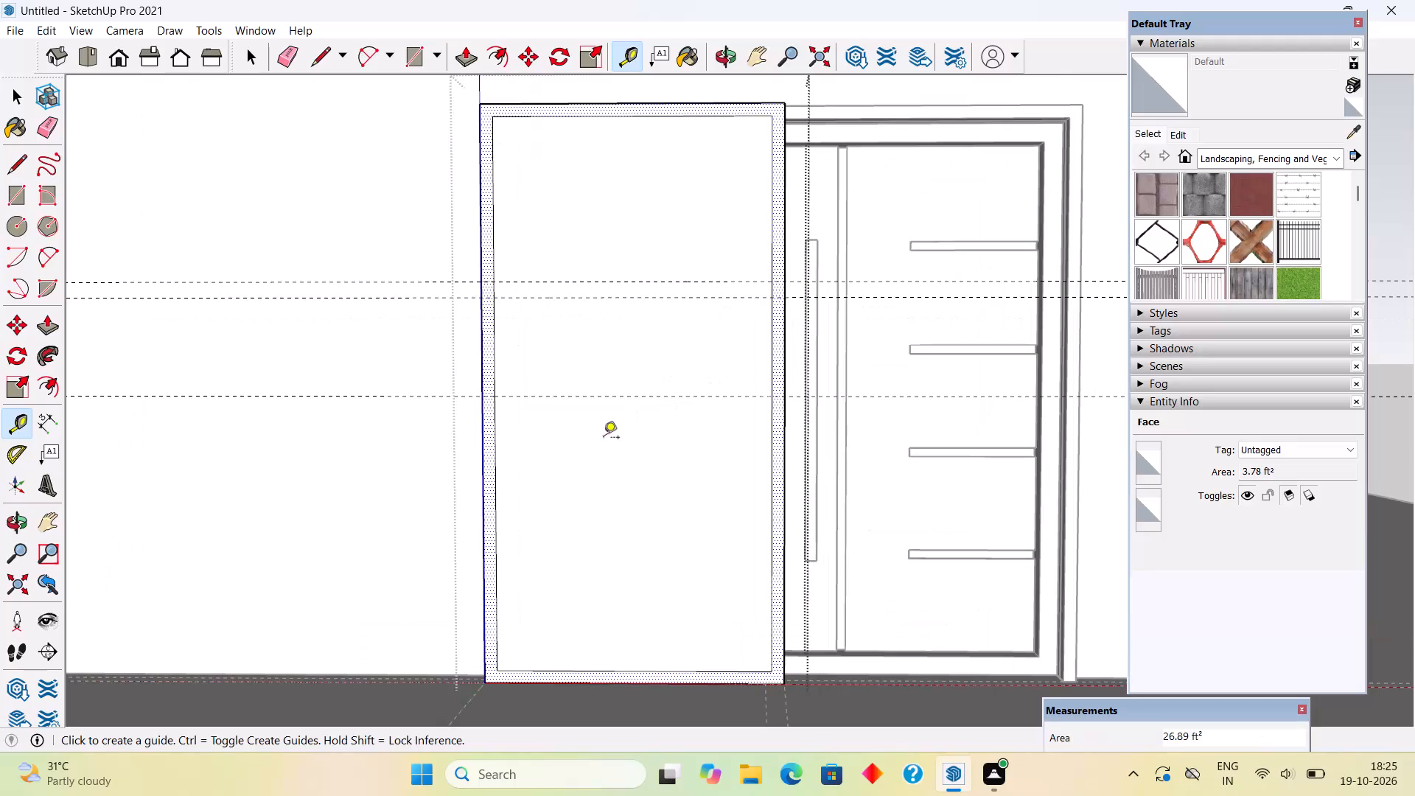
Place a horizontal guide 1.3' below the mid-height guide on the panel.
{"action": "left_click", "coordinate": [636, 398]}
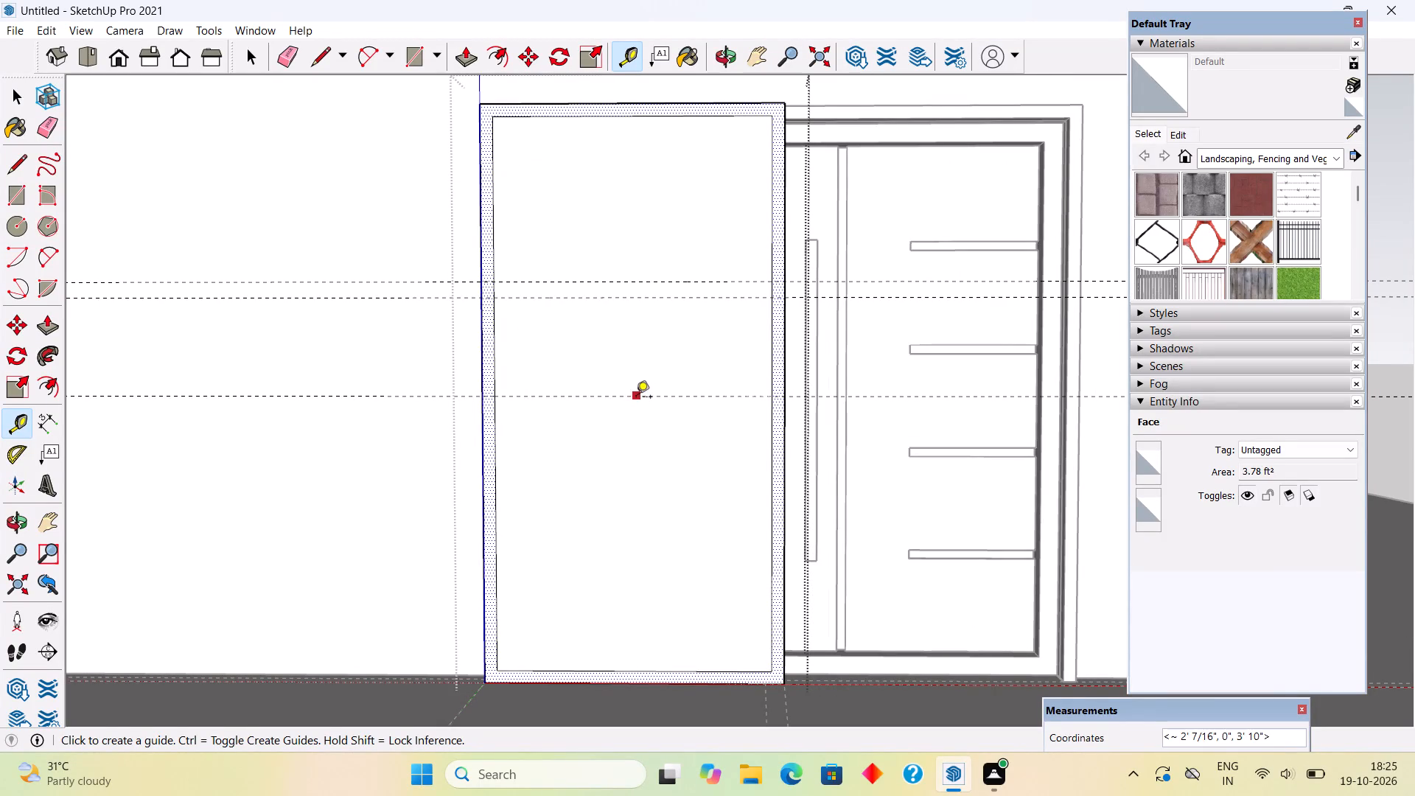
{"action": "type", "text": "1.3'"}
{"action": "key", "text": "Return"}
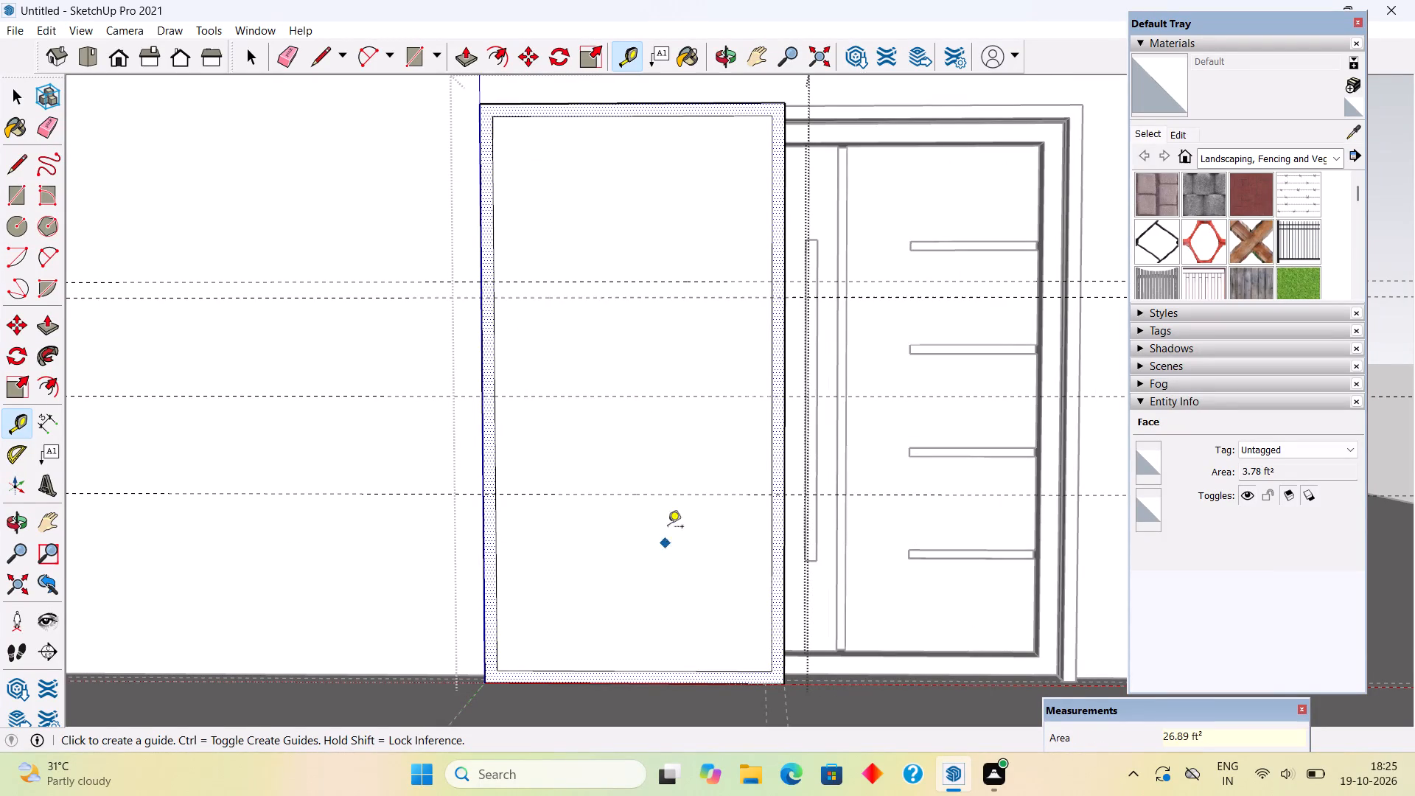
Place another horizontal guide 2.5" below the lower guide on the panel.
{"action": "left_click", "coordinate": [680, 495]}
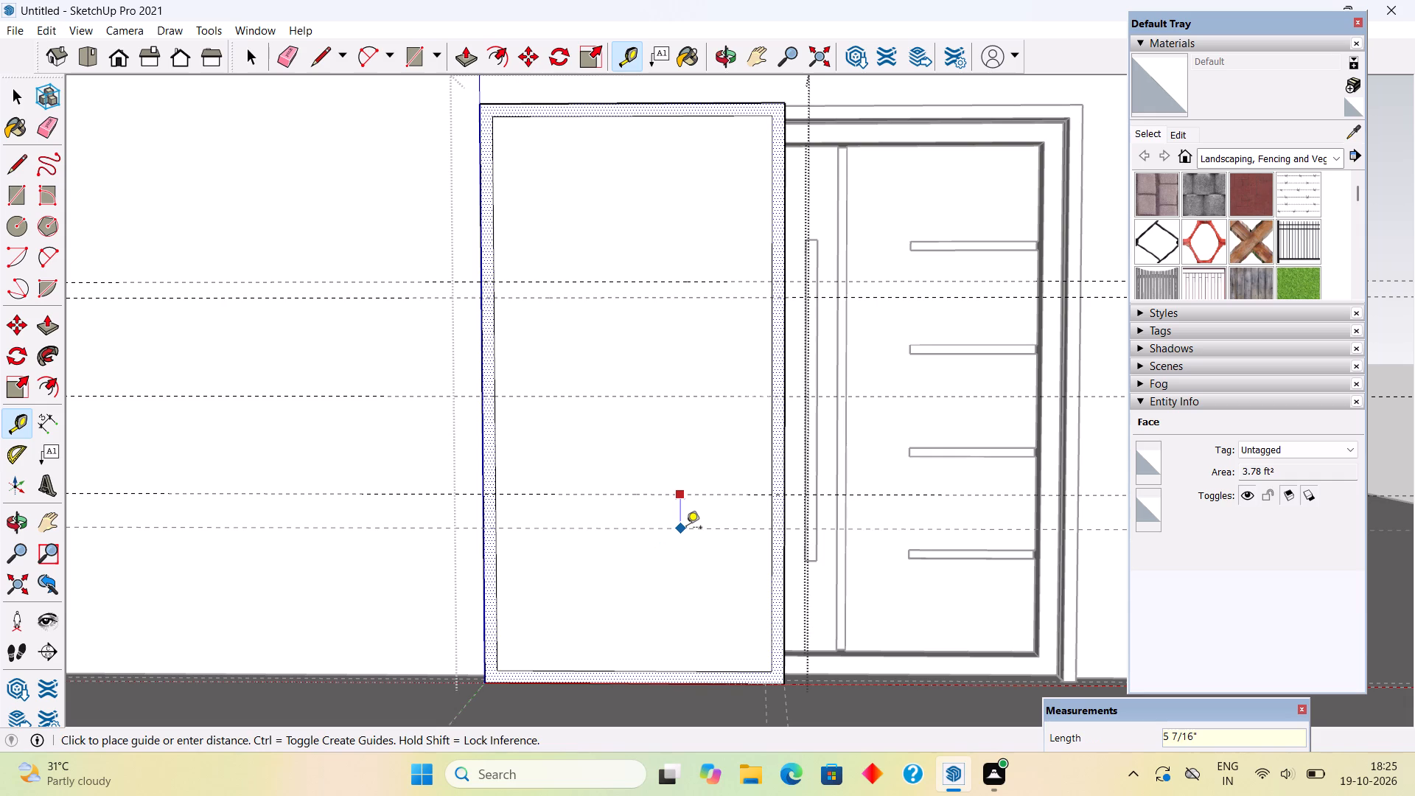
{"action": "key", "text": "1"}
{"action": "key", "text": "BackSpace"}
{"action": "type", "text": "2.5\""}
{"action": "key", "text": "Return"}
{"action": "key", "text": "space"}
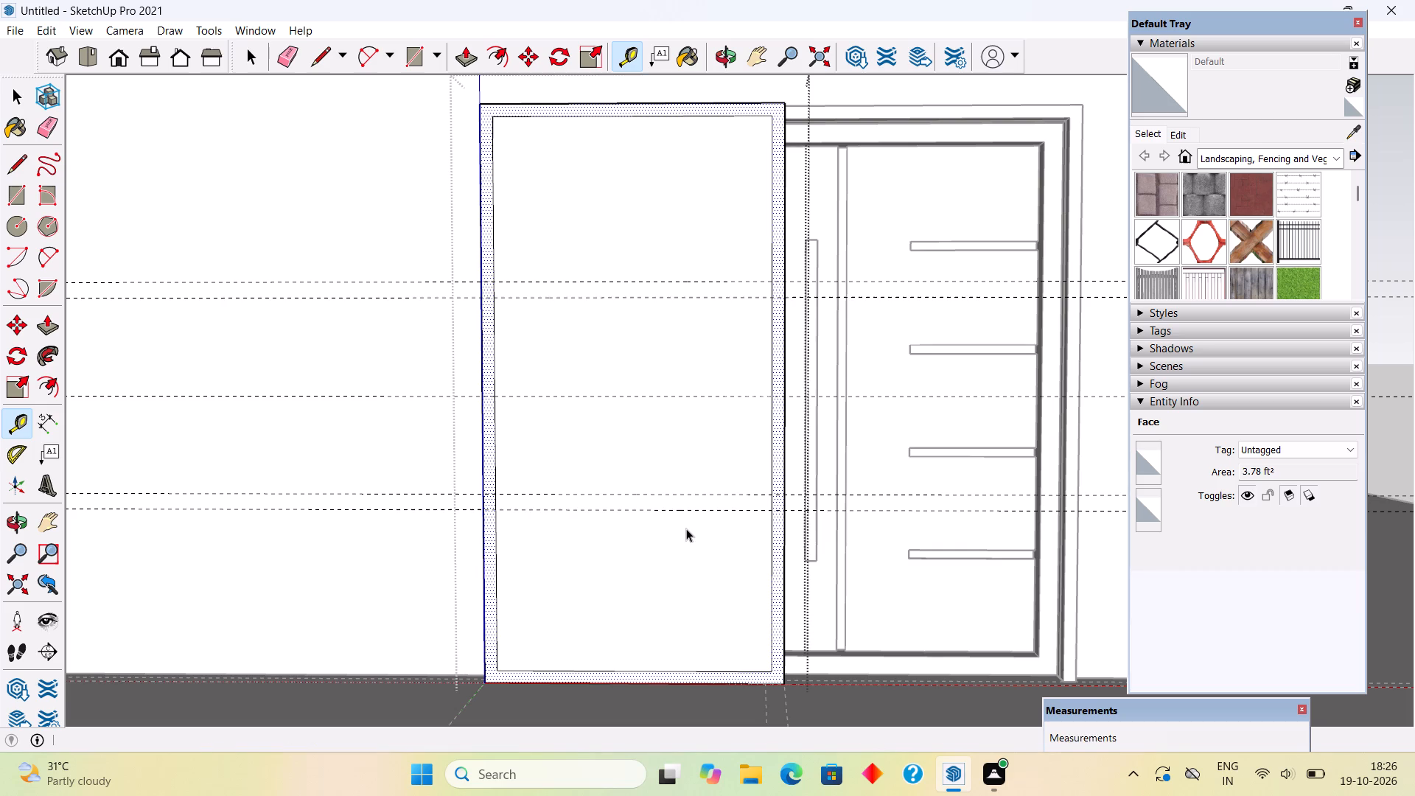
Draw two 2 1/2" by 3' 8" rail rectangles across the panel's inset, between the lower and the upper guide pairs.
{"action": "type", "text": "r"}
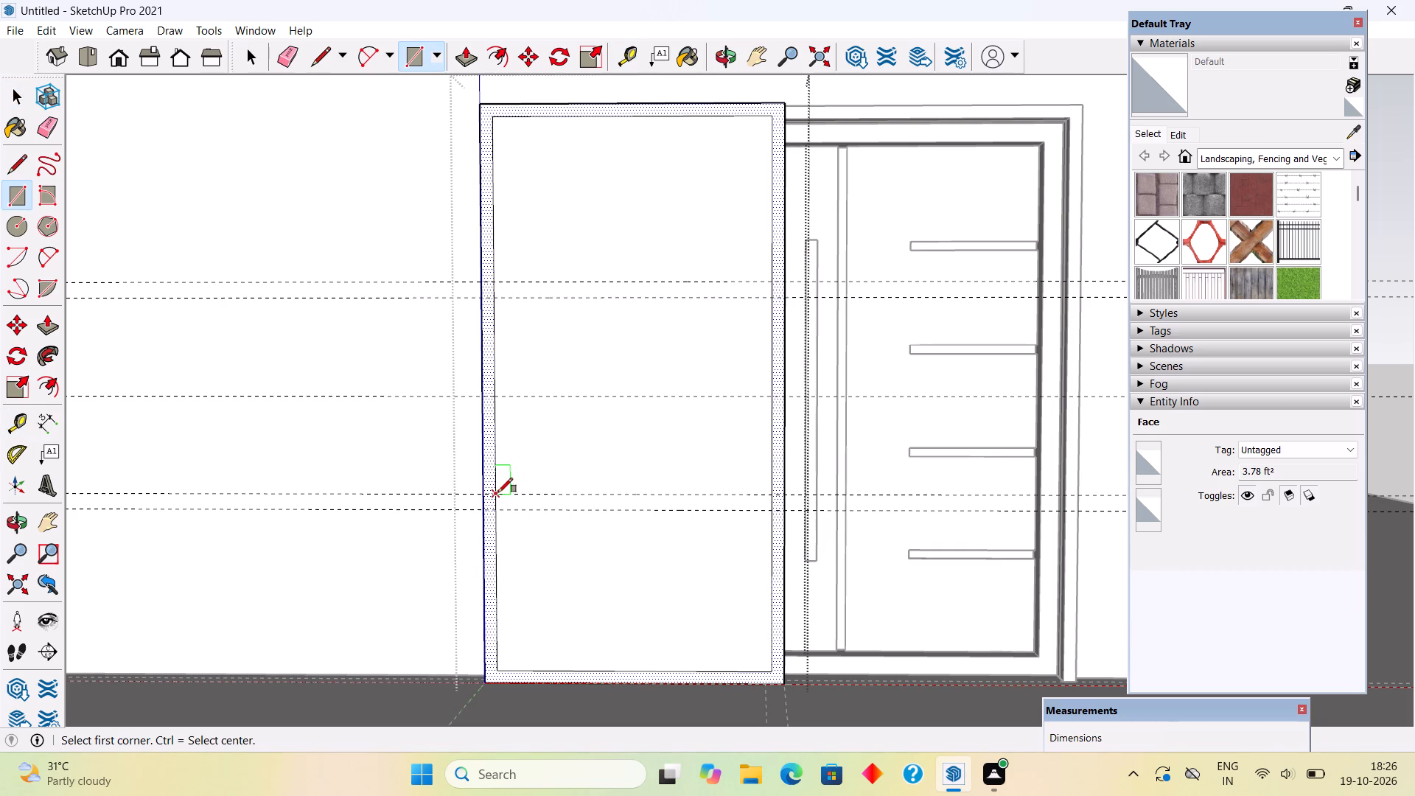
{"action": "left_click", "coordinate": [498, 492]}
{"action": "left_click", "coordinate": [770, 509]}
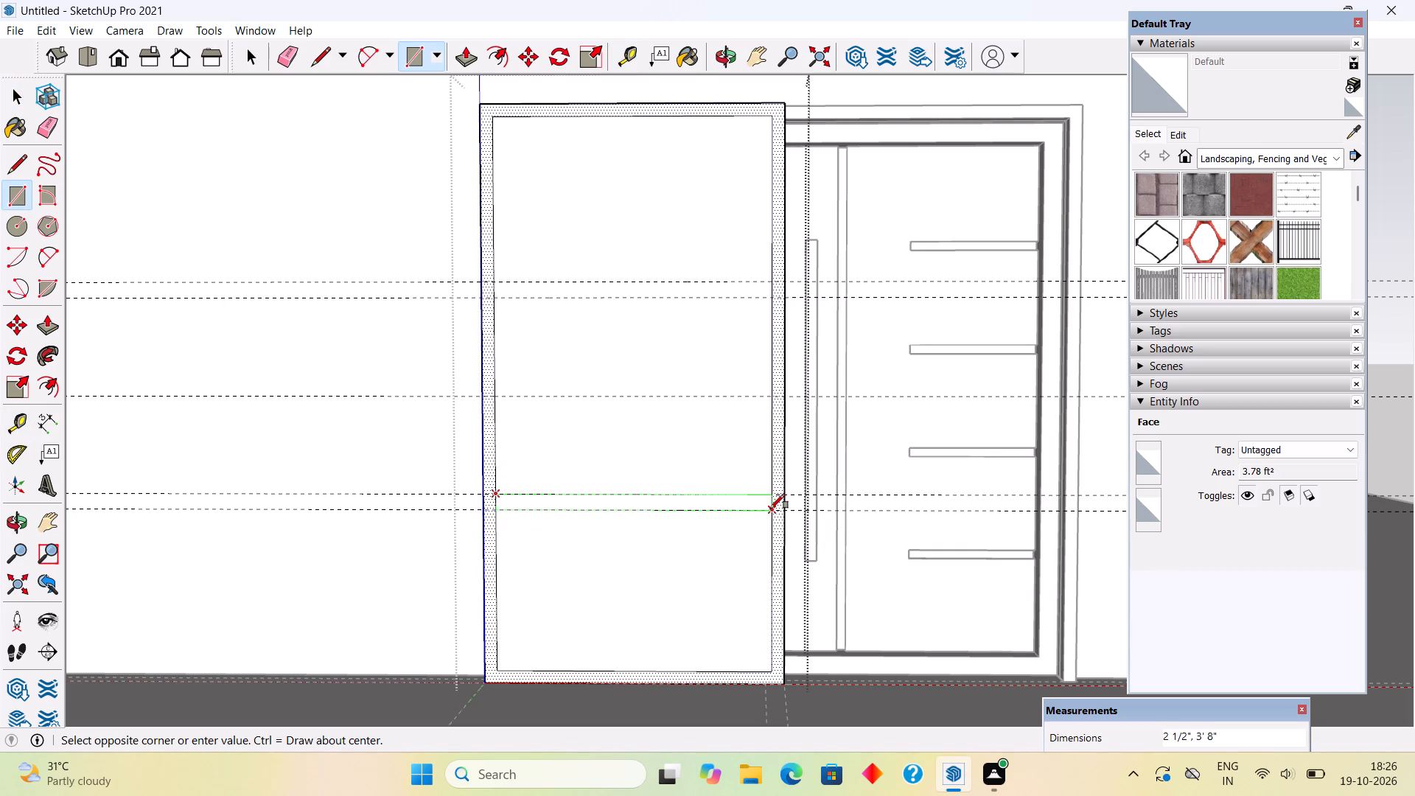
{"action": "left_click", "coordinate": [497, 281]}
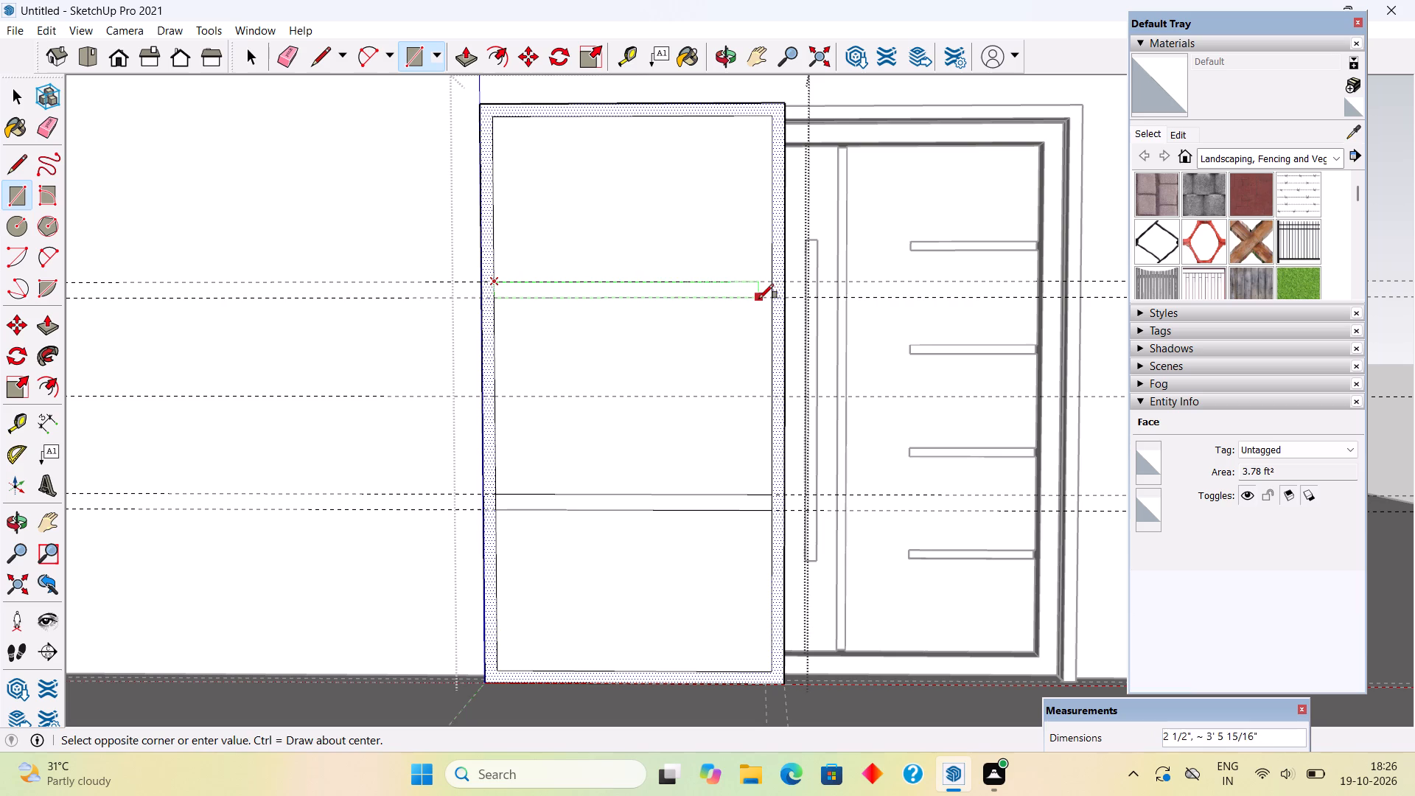
{"action": "left_click", "coordinate": [773, 300]}
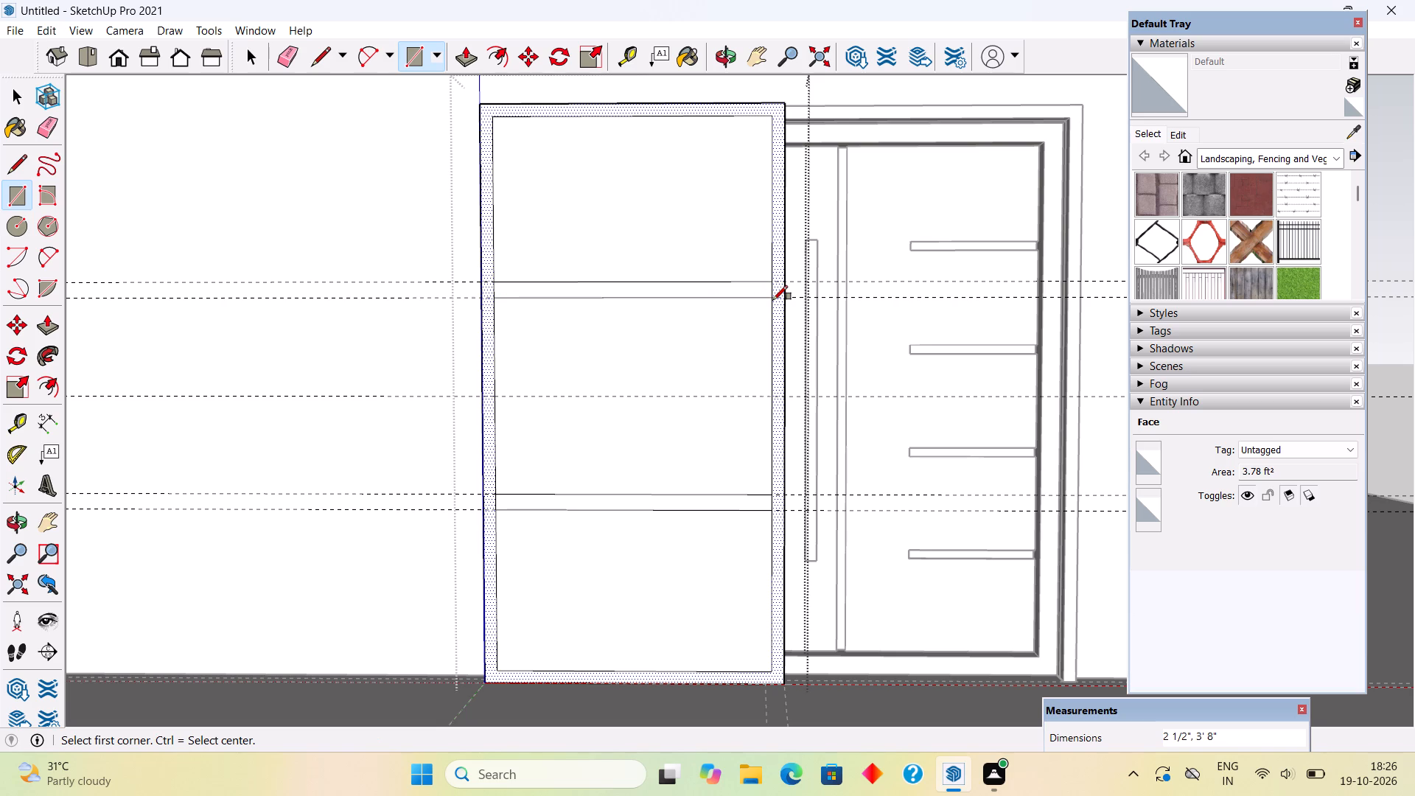
{"action": "key", "text": "space"}
Push the panel's top, middle and bottom inset faces back 2" to cut three openings, and close the group.
{"action": "left_click", "coordinate": [720, 220]}
{"action": "key", "text": "p"}
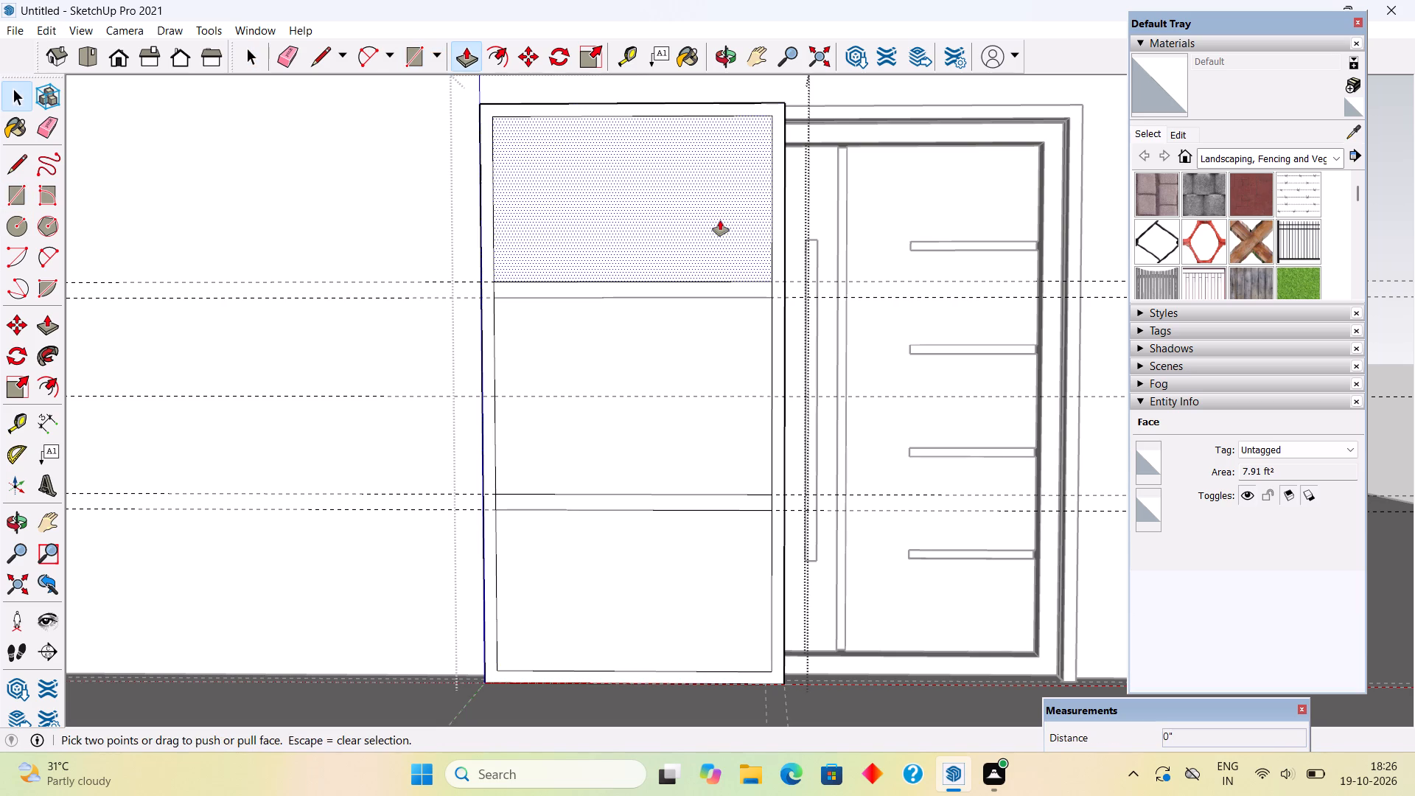
{"action": "left_click_drag", "start_coordinate": [720, 220], "coordinate": [752, 245]}
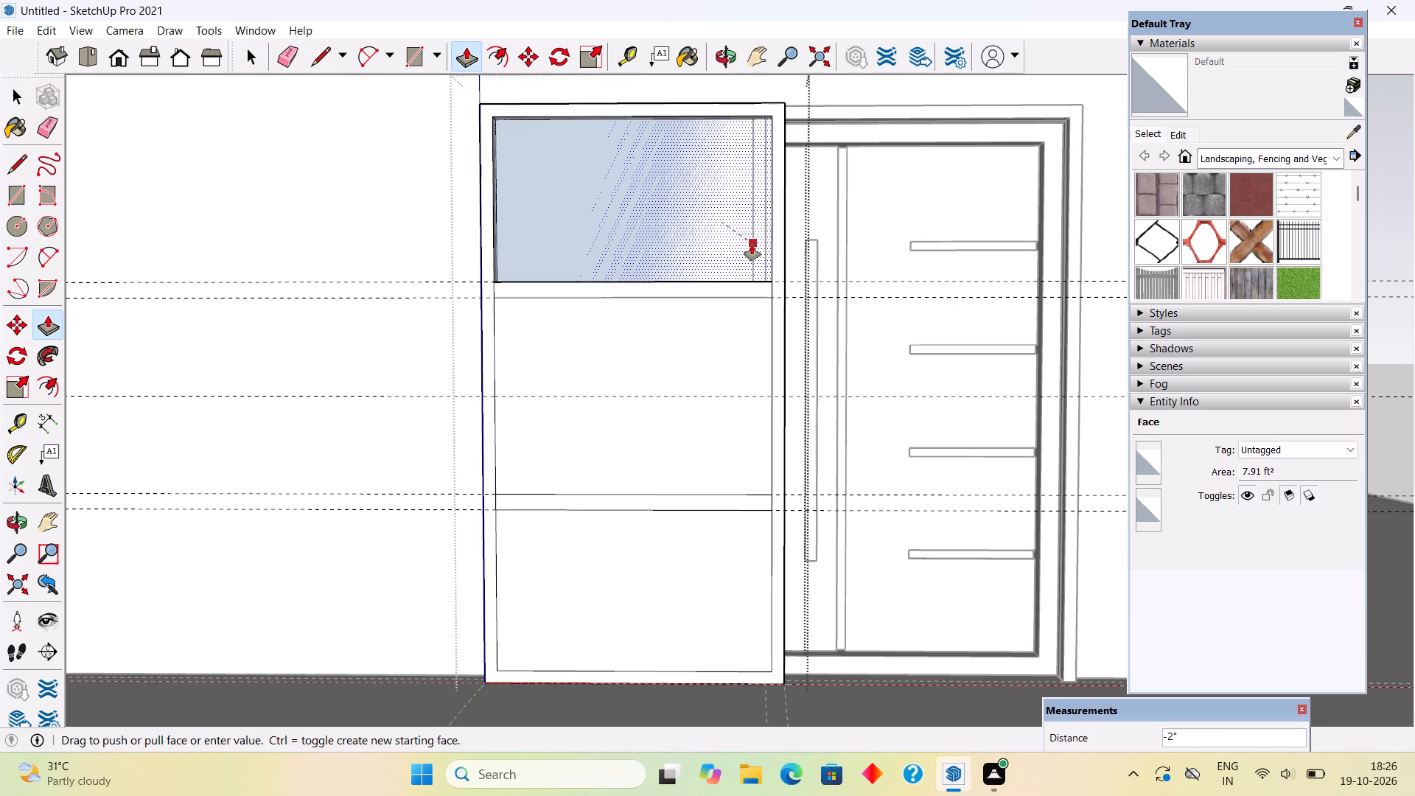
{"action": "left_click_drag", "start_coordinate": [752, 245], "coordinate": [753, 245]}
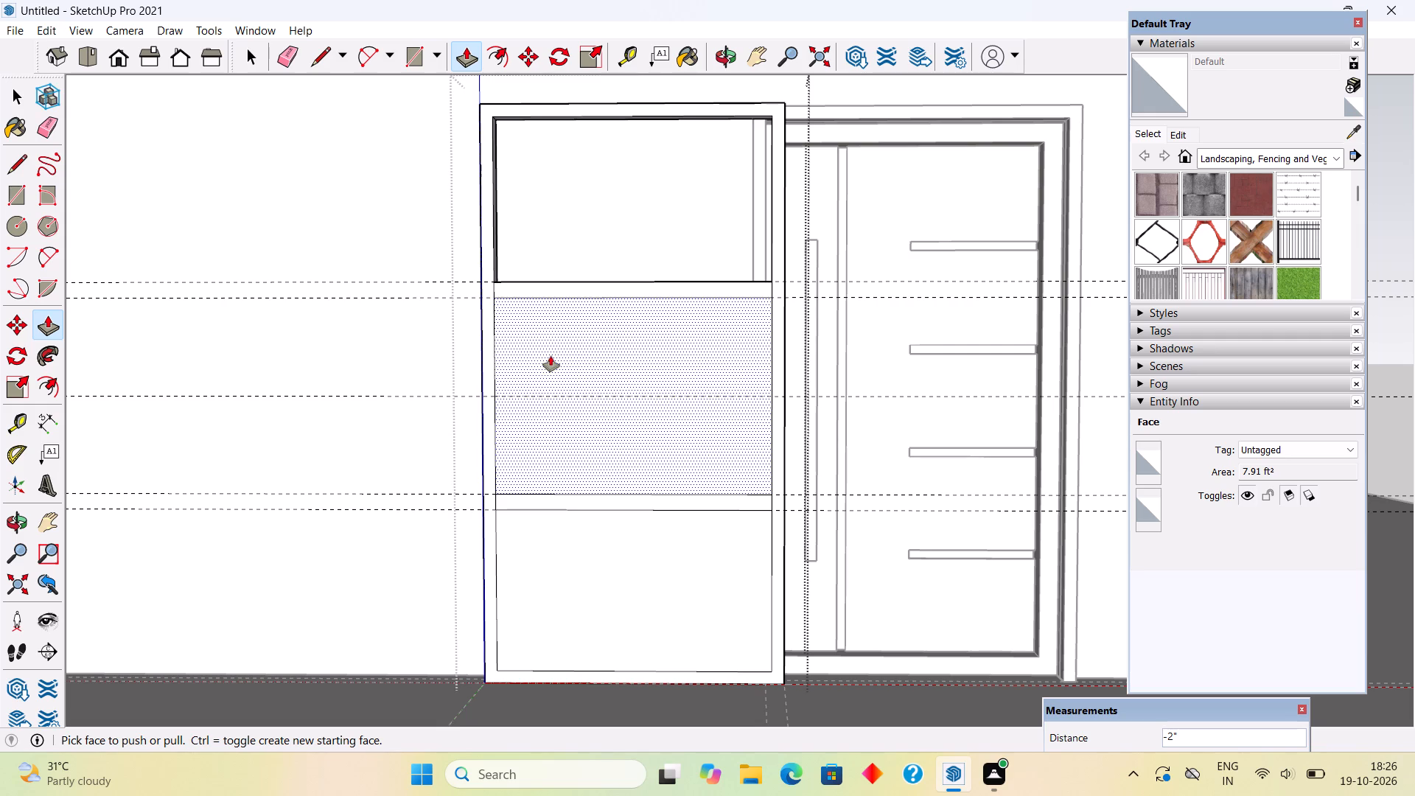
{"action": "left_click_drag", "start_coordinate": [551, 356], "coordinate": [682, 399]}
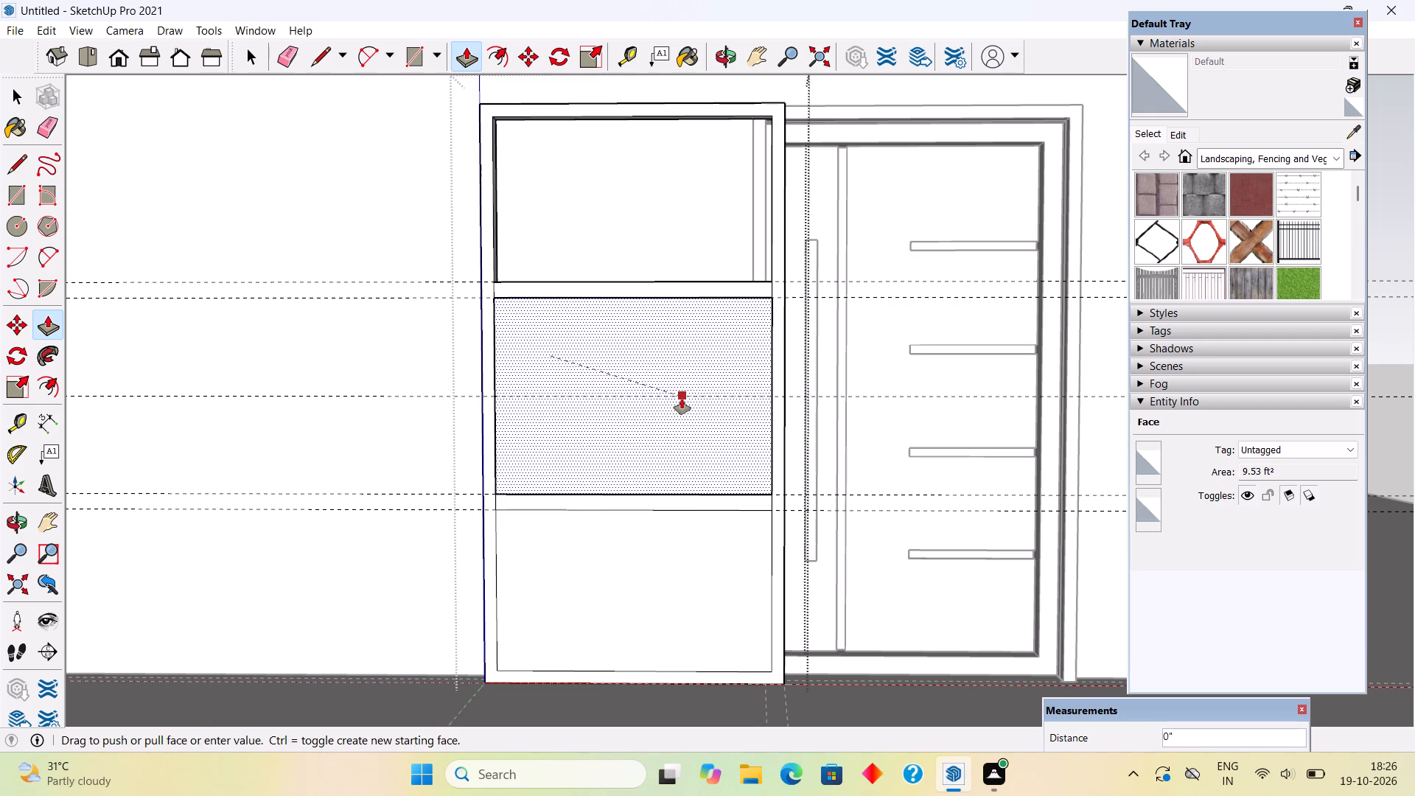
{"action": "left_click_drag", "start_coordinate": [682, 399], "coordinate": [701, 434]}
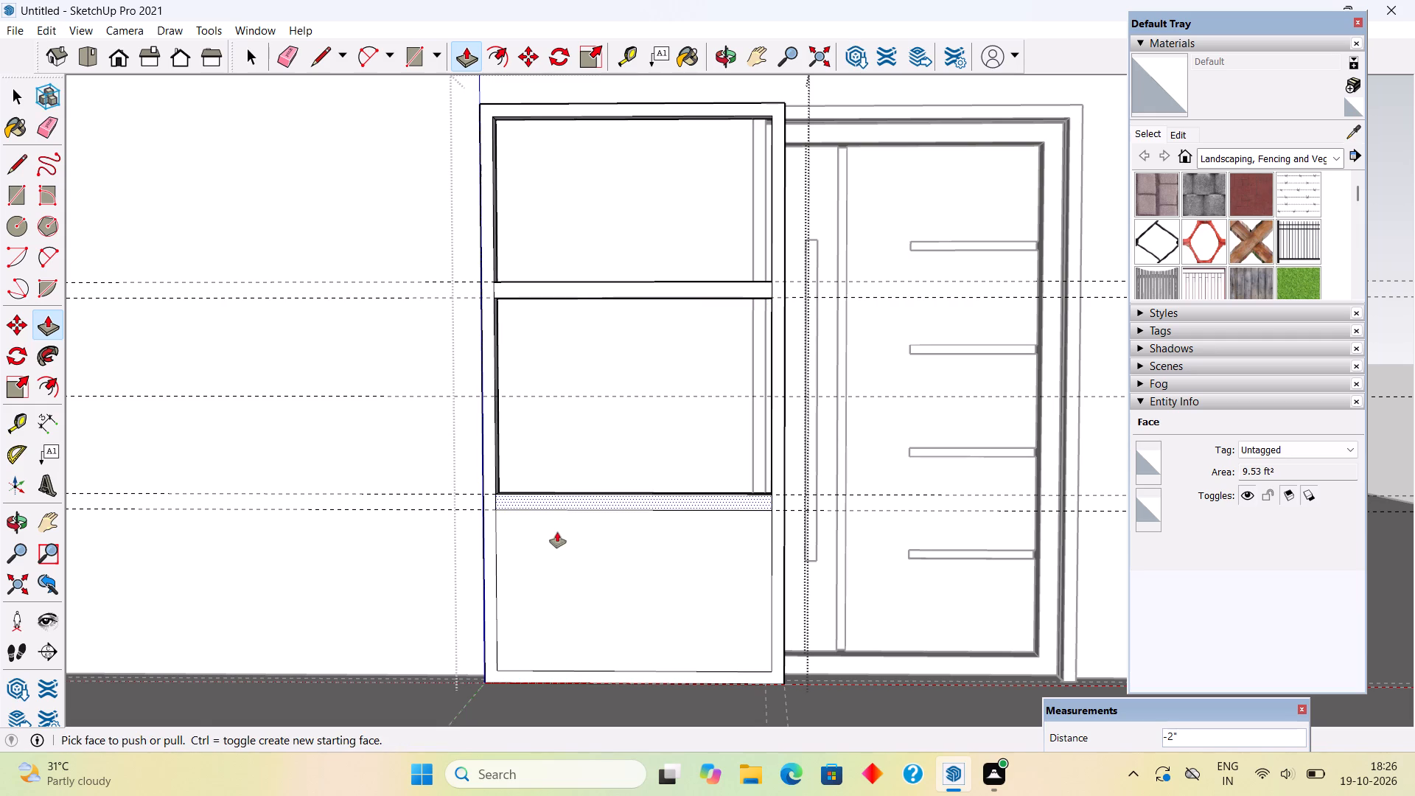
{"action": "left_click_drag", "start_coordinate": [555, 534], "coordinate": [693, 590]}
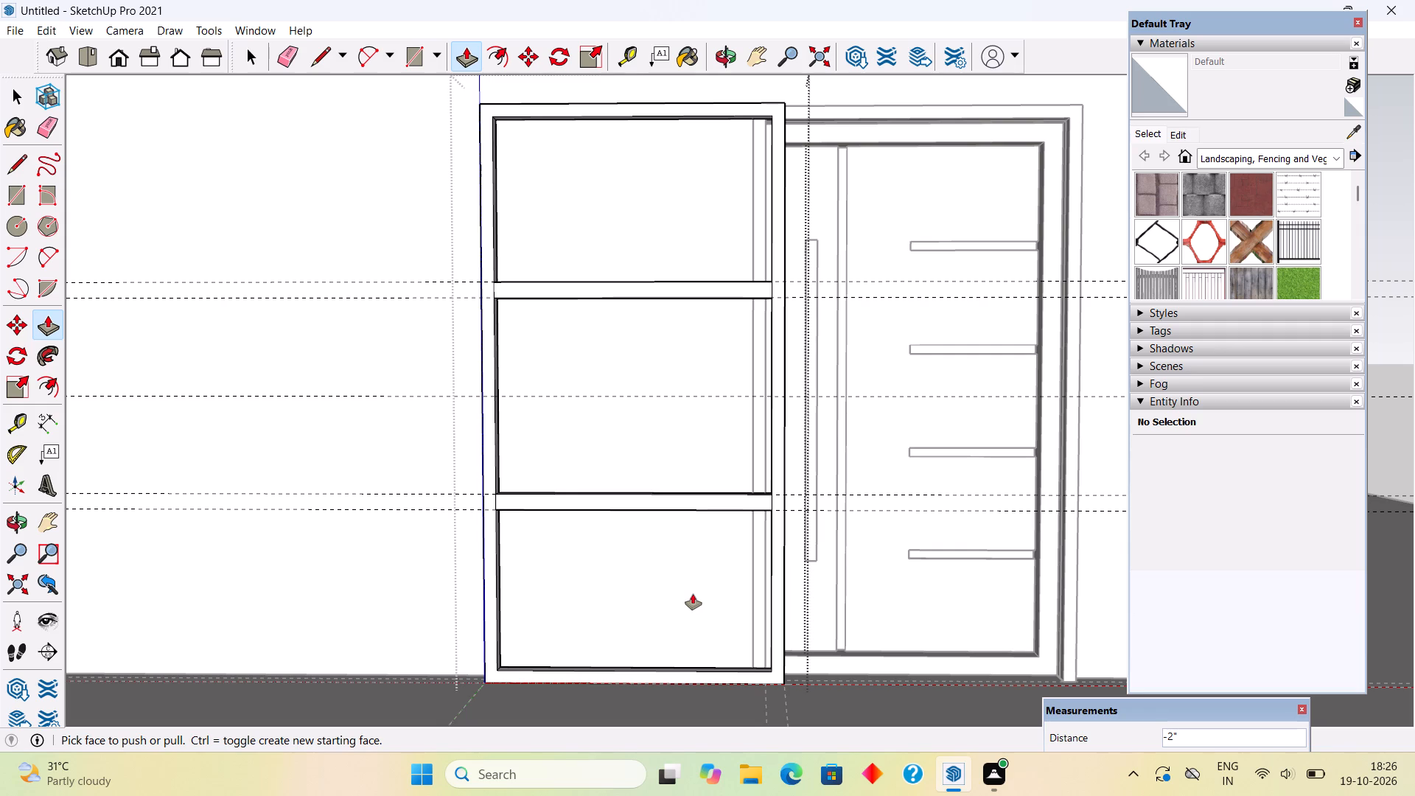
{"action": "scroll", "coordinate": [671, 555], "scroll_direction": "down", "scroll_amount": 4}
{"action": "key", "text": "space"}
{"action": "scroll", "coordinate": [720, 611], "scroll_direction": "down", "scroll_amount": 6}
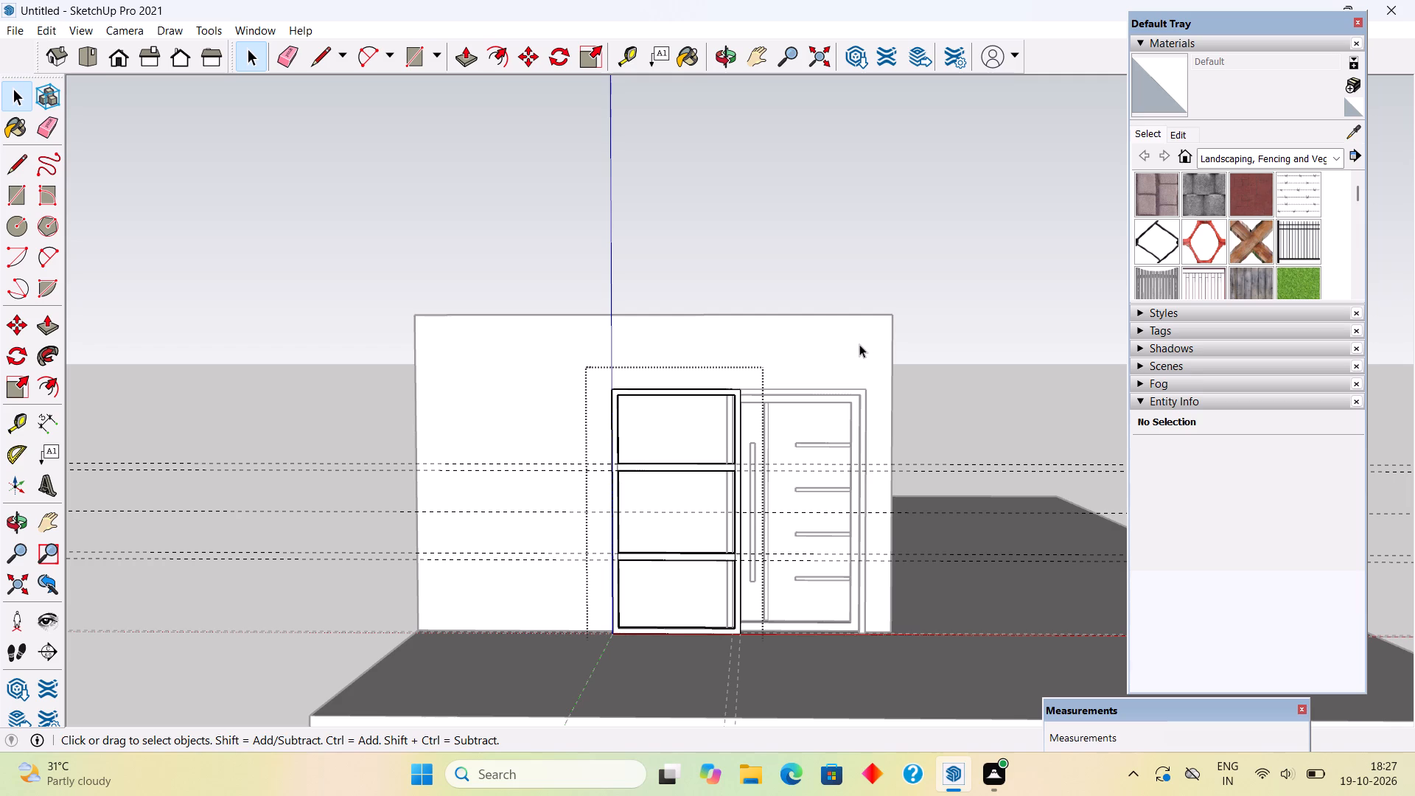
{"action": "scroll", "coordinate": [696, 552], "scroll_direction": "up", "scroll_amount": 6}
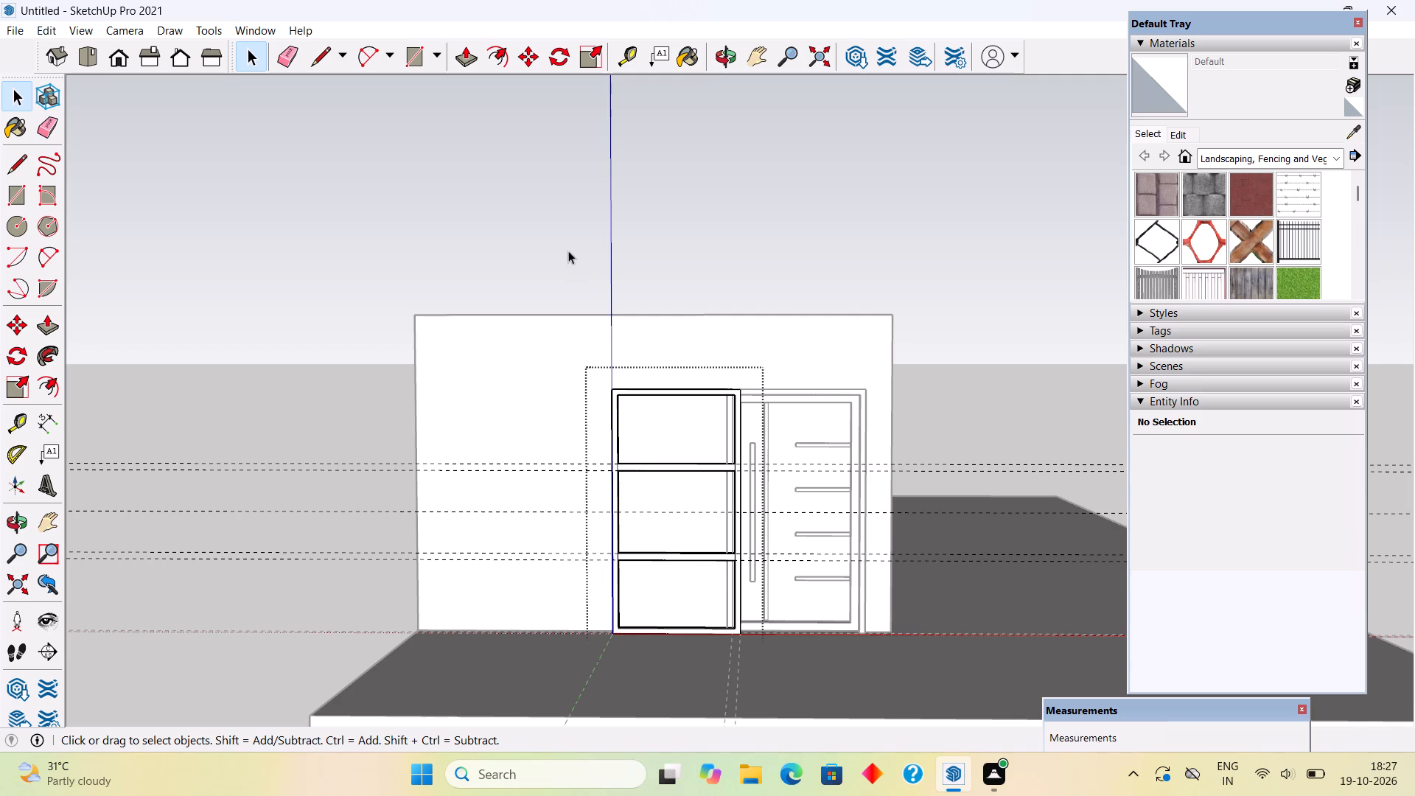
{"action": "left_click", "coordinate": [568, 251]}
Draw 3' 8" wide pane rectangles filling the frame's three openings, about 2' 1 7/8" high at top and bottom and 2' 7 3/16" in the middle.
{"action": "scroll", "coordinate": [789, 592], "scroll_direction": "up", "scroll_amount": 1}
{"action": "middle_click_drag", "start_coordinate": [756, 569], "coordinate": [738, 564]}
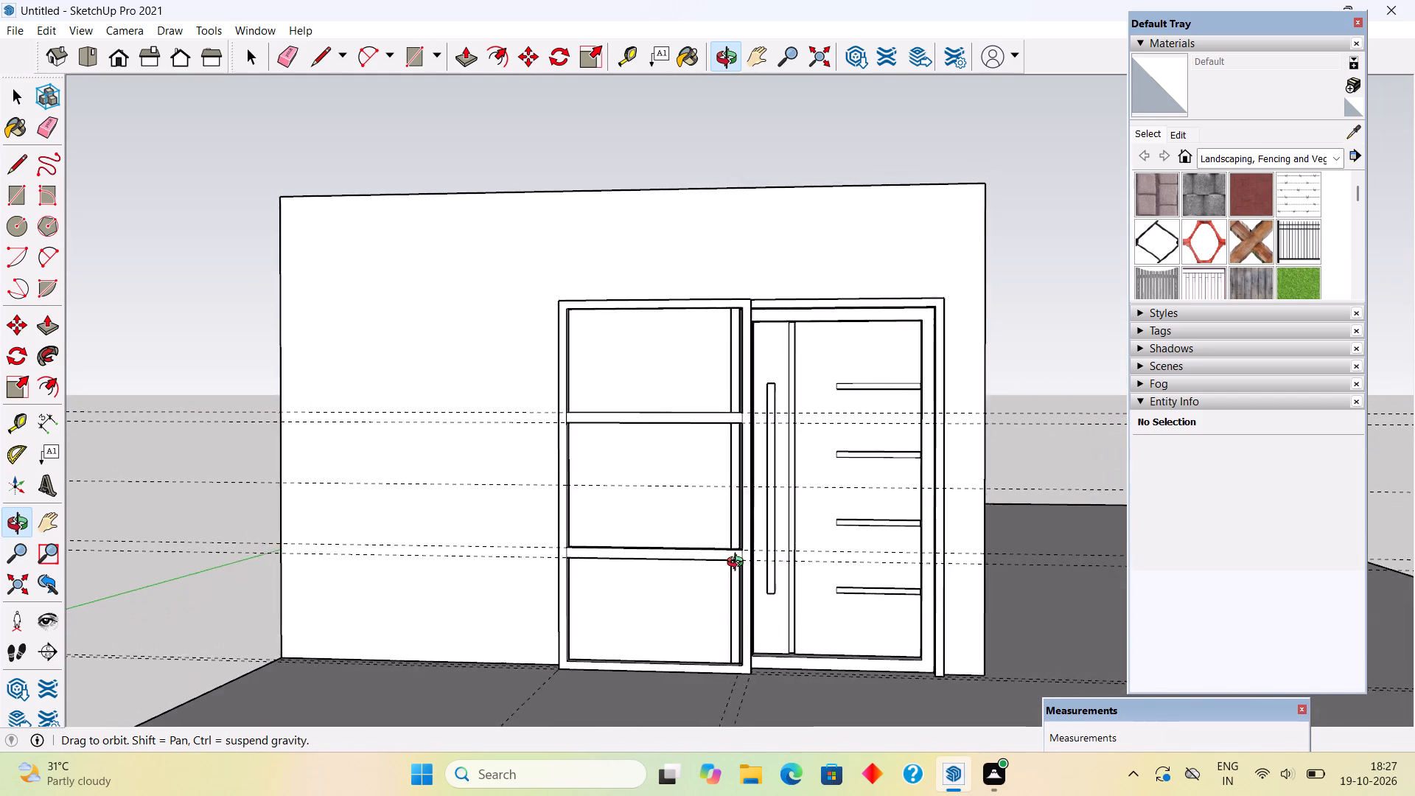
{"action": "middle_click_drag", "start_coordinate": [738, 564], "coordinate": [741, 566]}
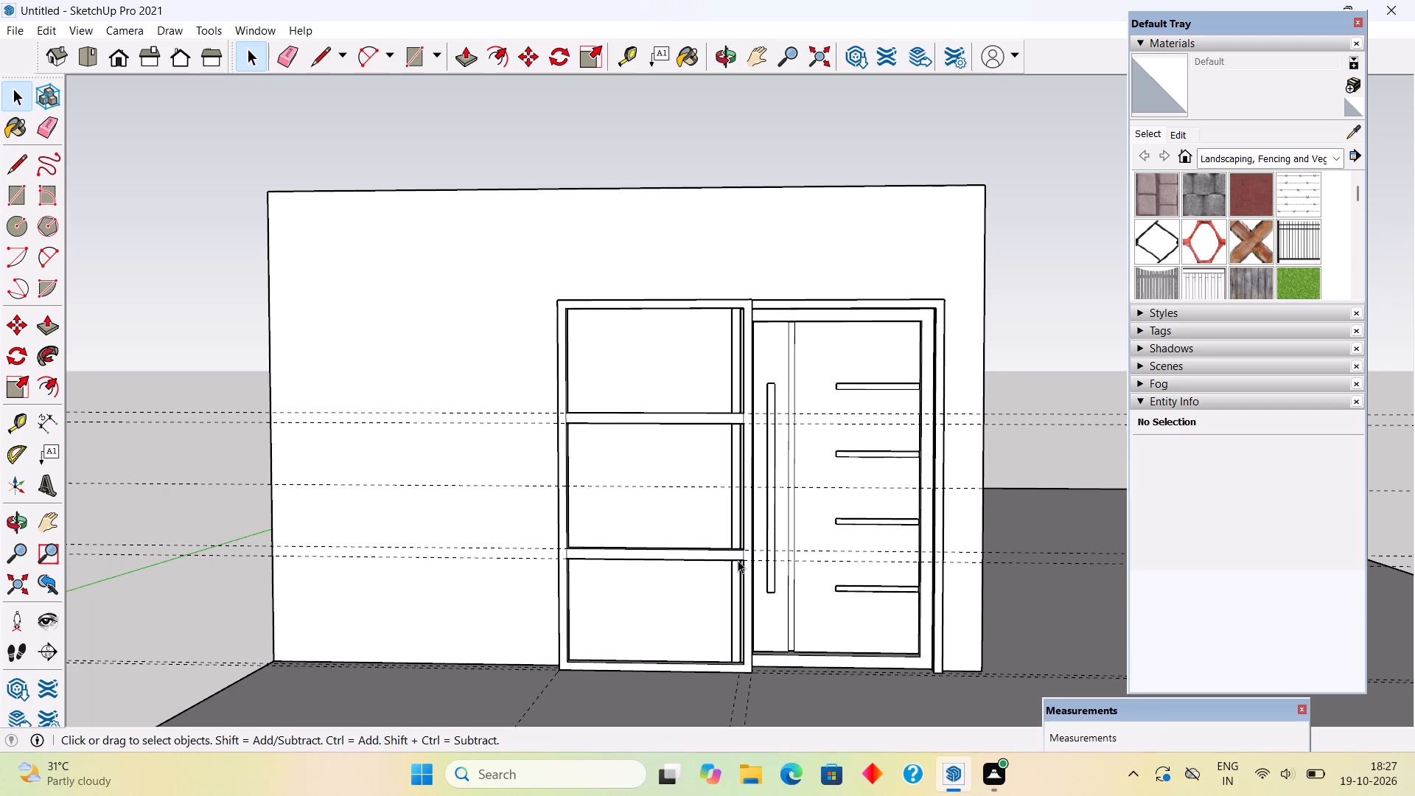
{"action": "key", "text": "r"}
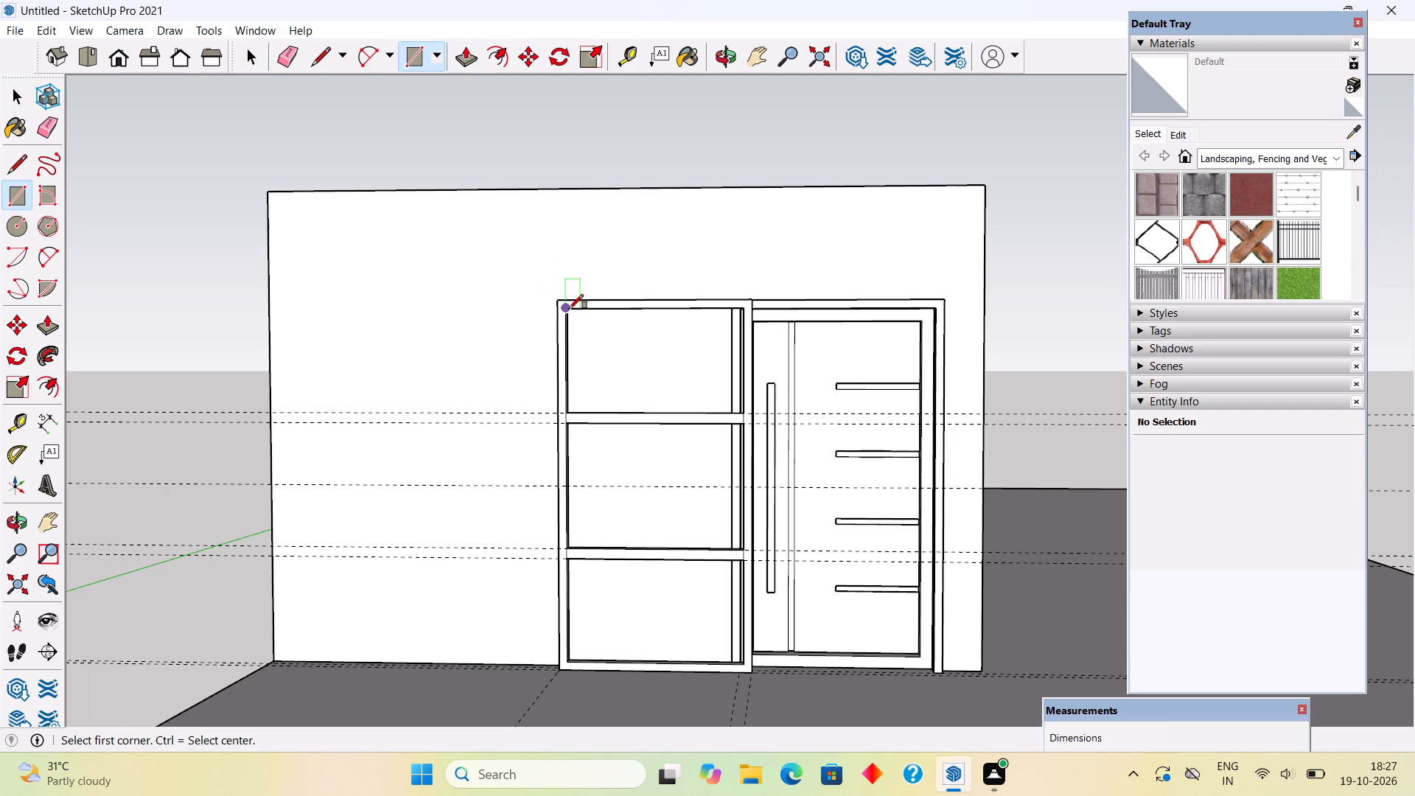
{"action": "left_click", "coordinate": [569, 309]}
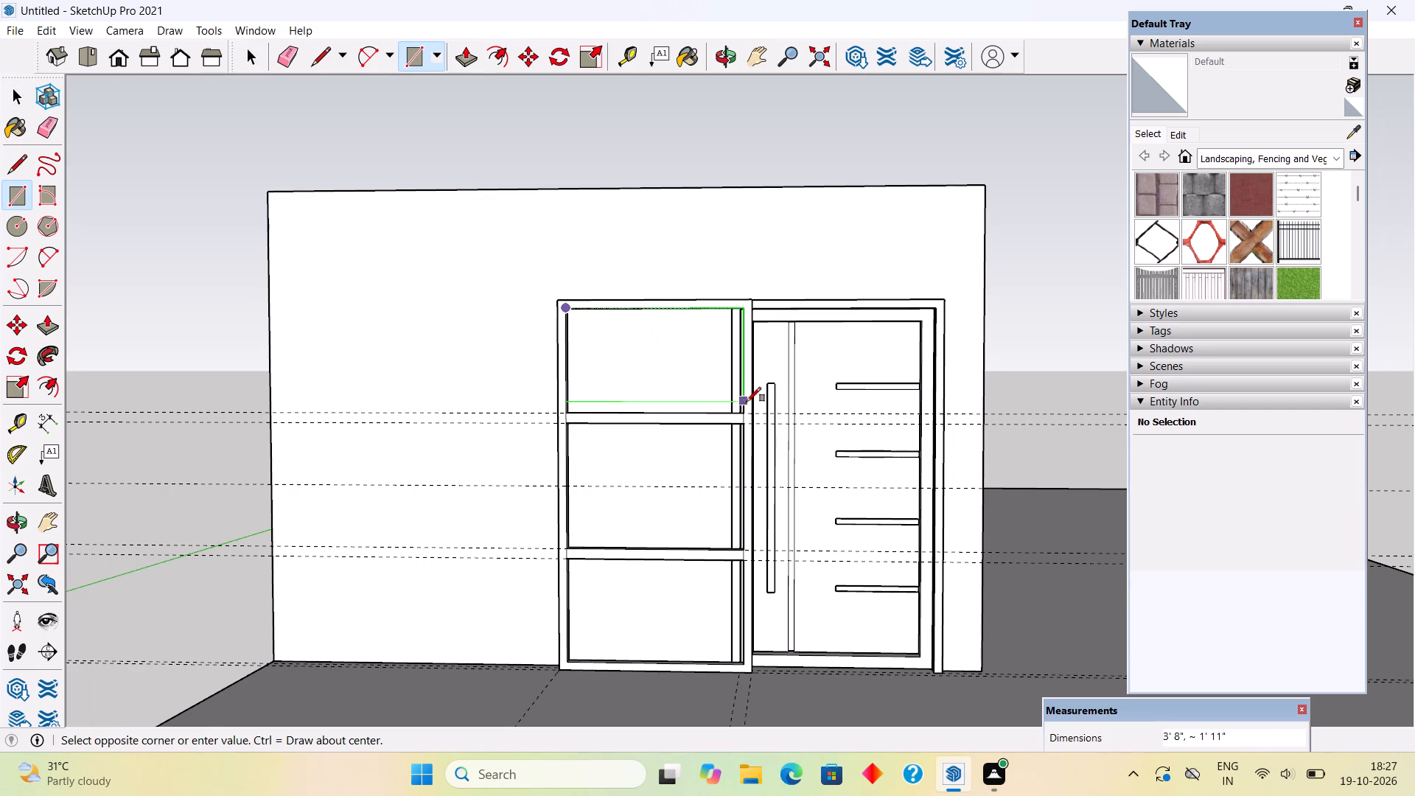
{"action": "left_click", "coordinate": [738, 416]}
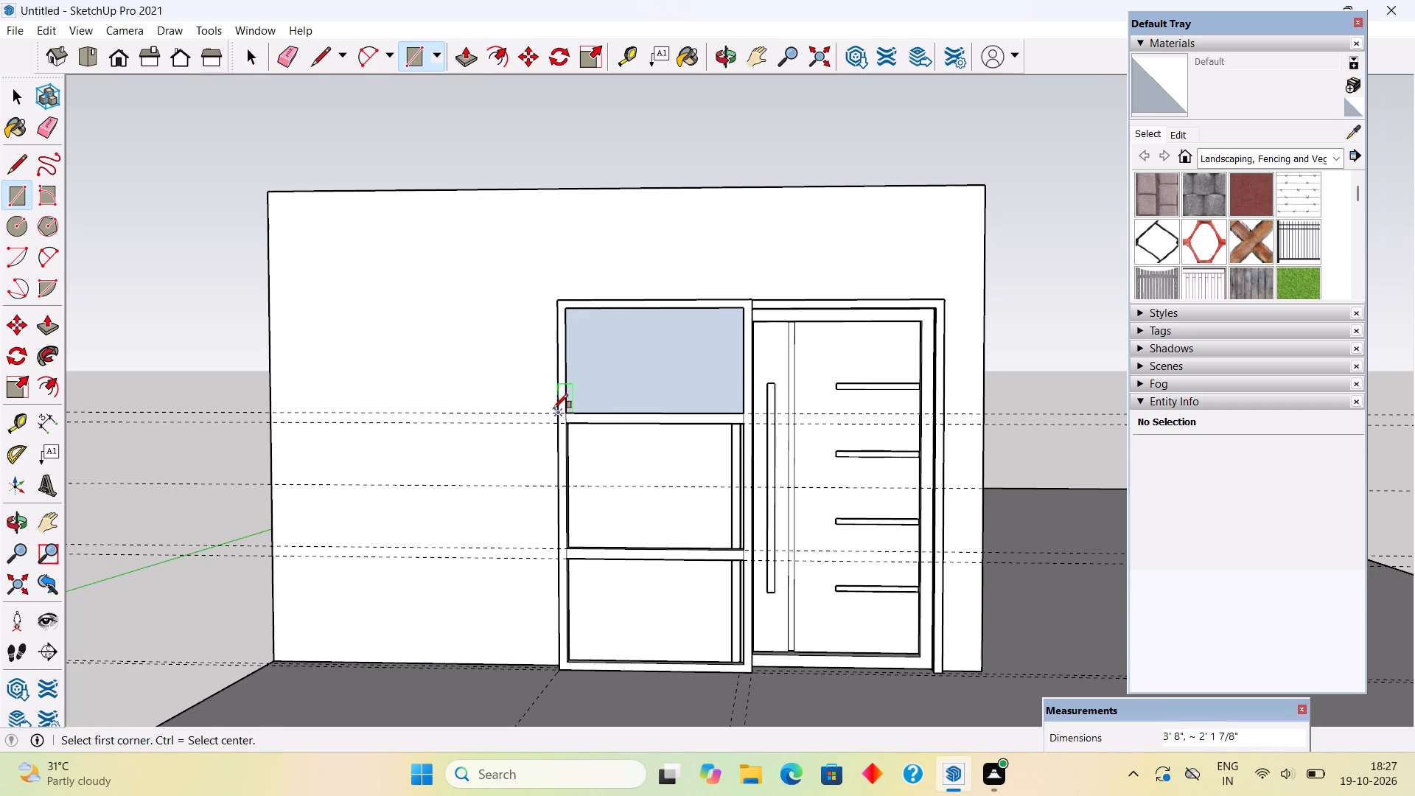
{"action": "left_click", "coordinate": [565, 422]}
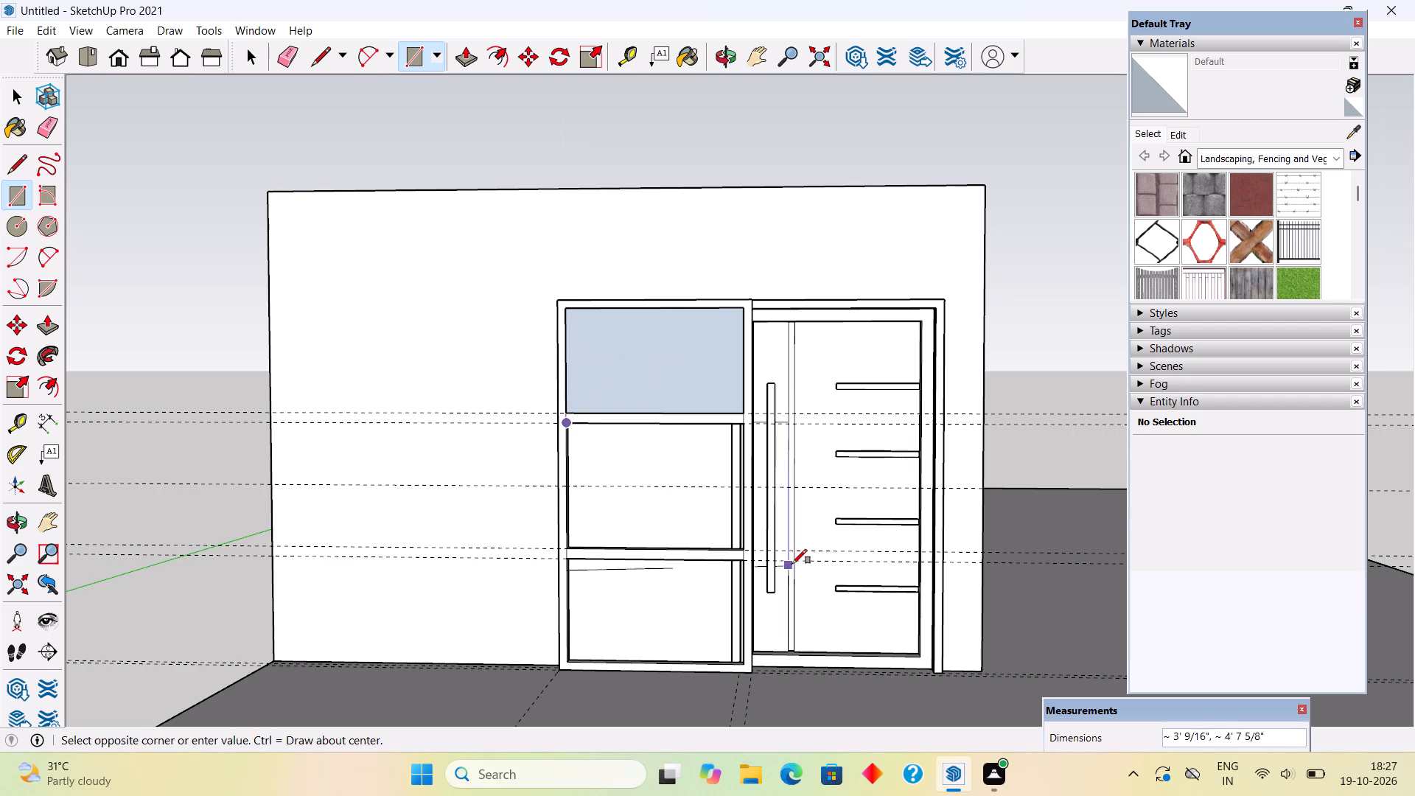
{"action": "left_click", "coordinate": [744, 553]}
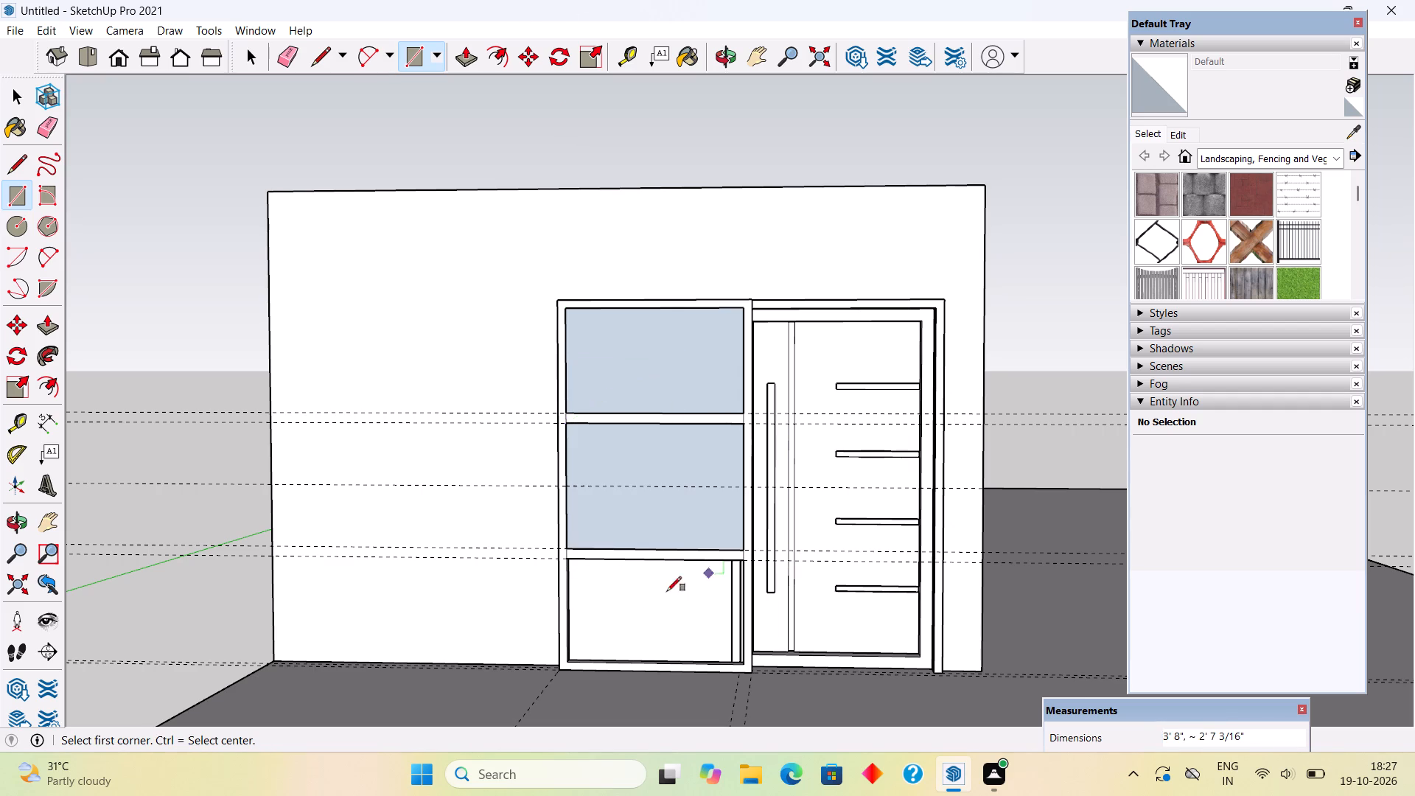
{"action": "left_click", "coordinate": [566, 562]}
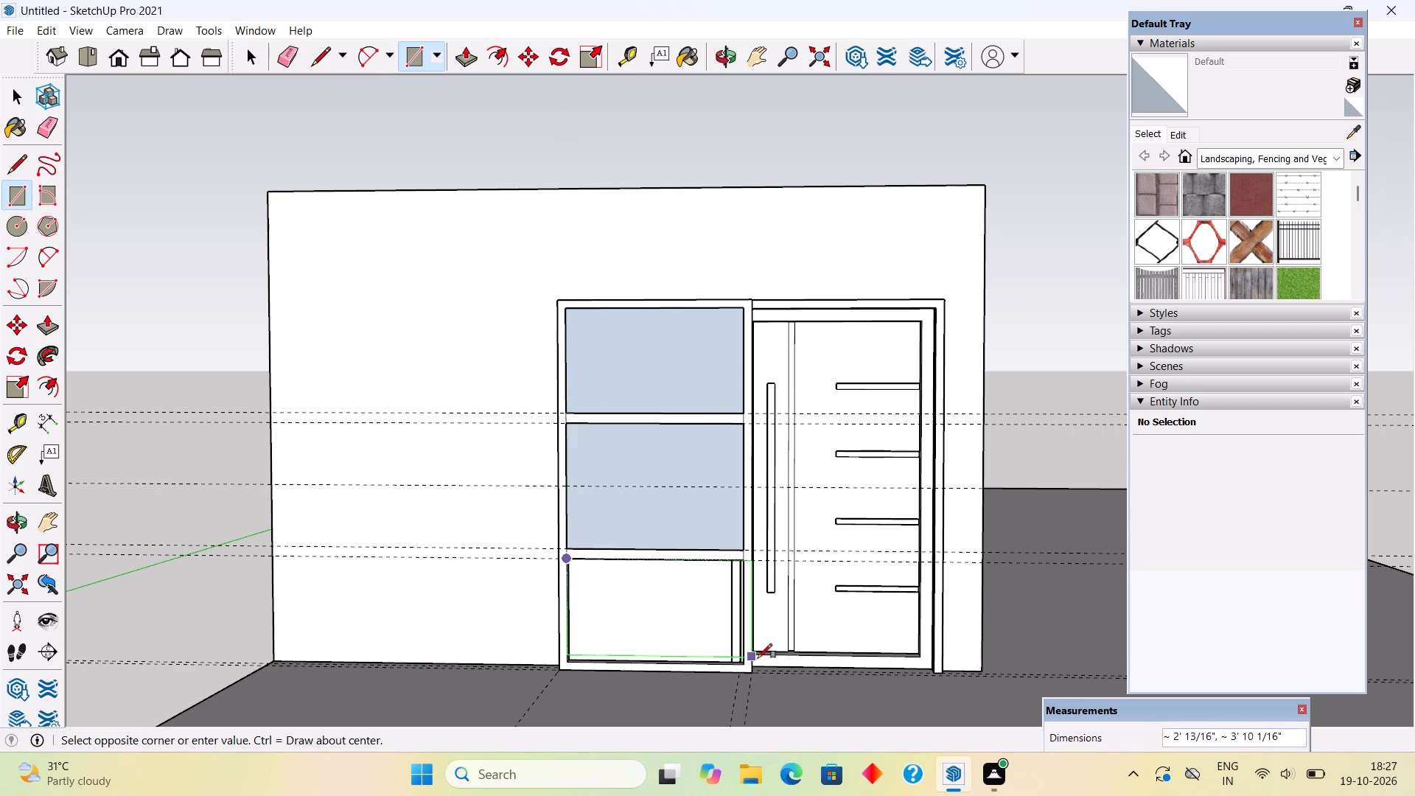
{"action": "left_click", "coordinate": [742, 661]}
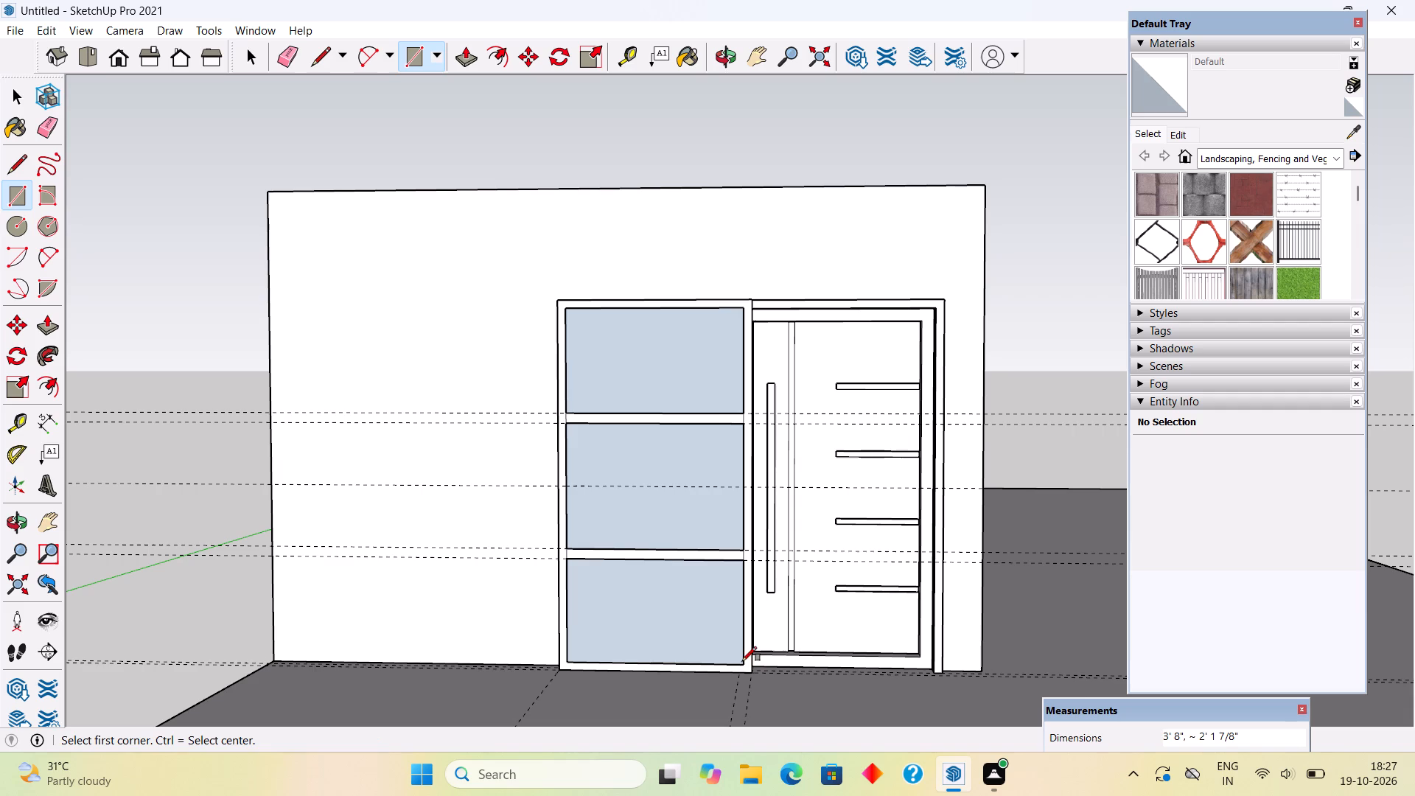
Make the top, middle and bottom pane rectangles each a separate group.
{"action": "key", "text": "space"}
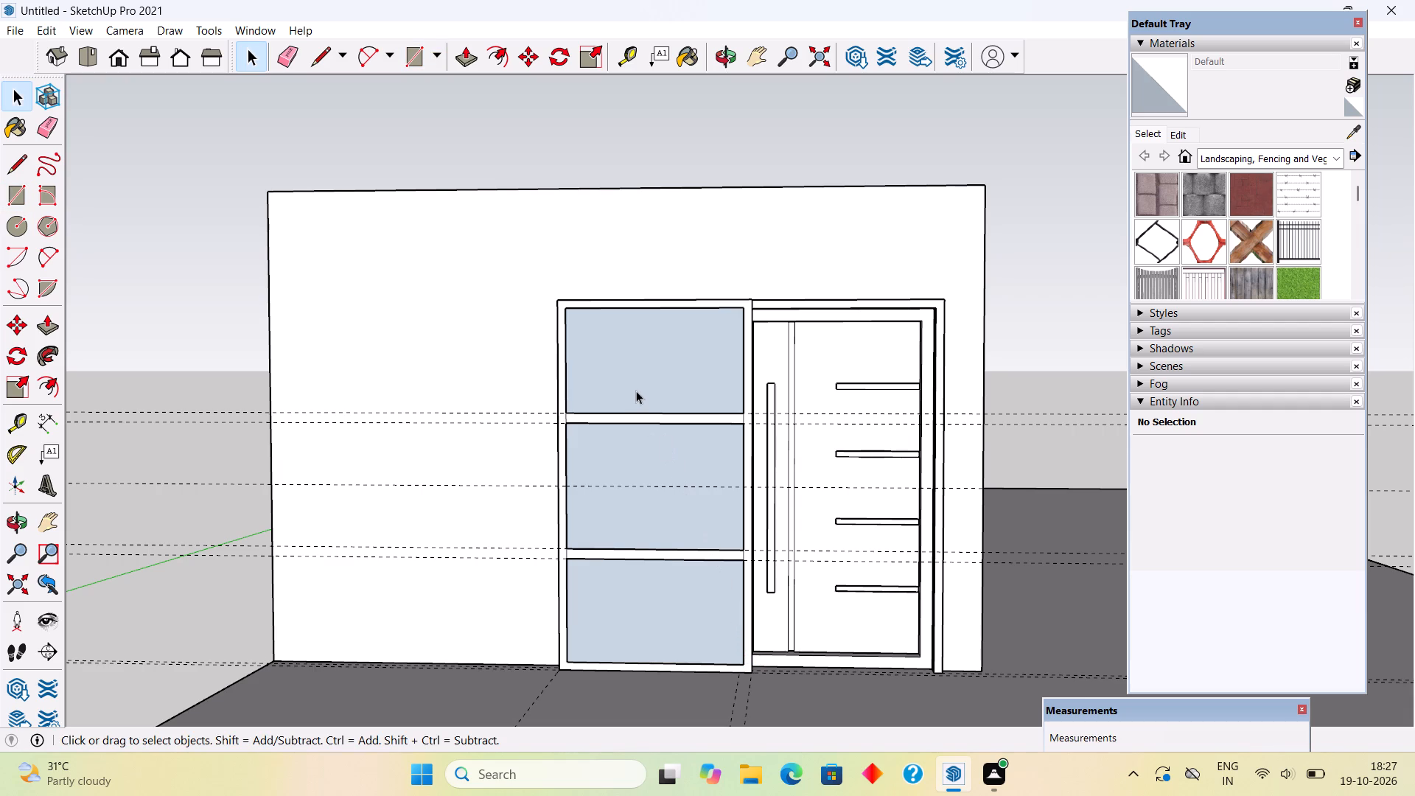
{"action": "triple_click", "coordinate": [636, 391]}
{"action": "right_click", "coordinate": [636, 391]}
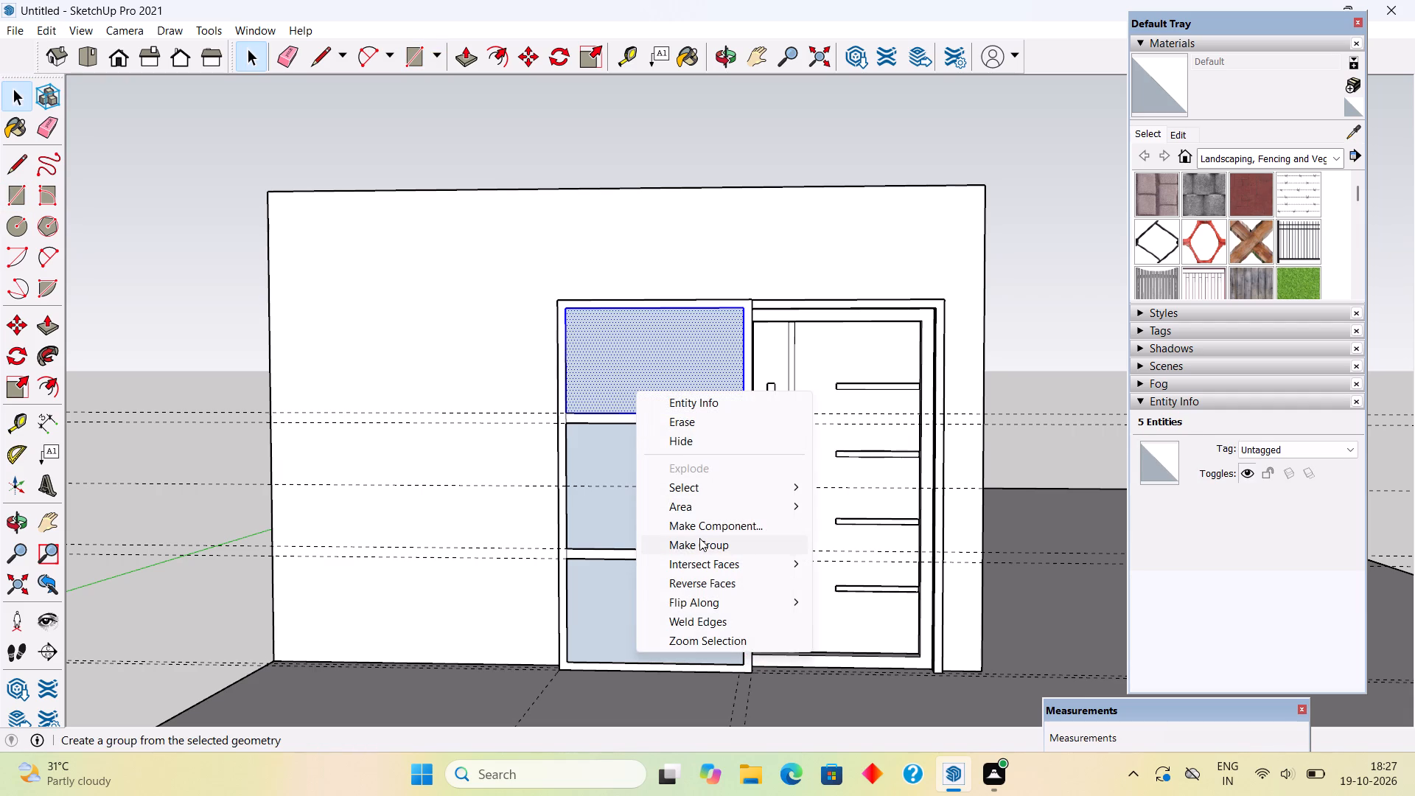
{"action": "left_click", "coordinate": [699, 538]}
{"action": "triple_click", "coordinate": [660, 492]}
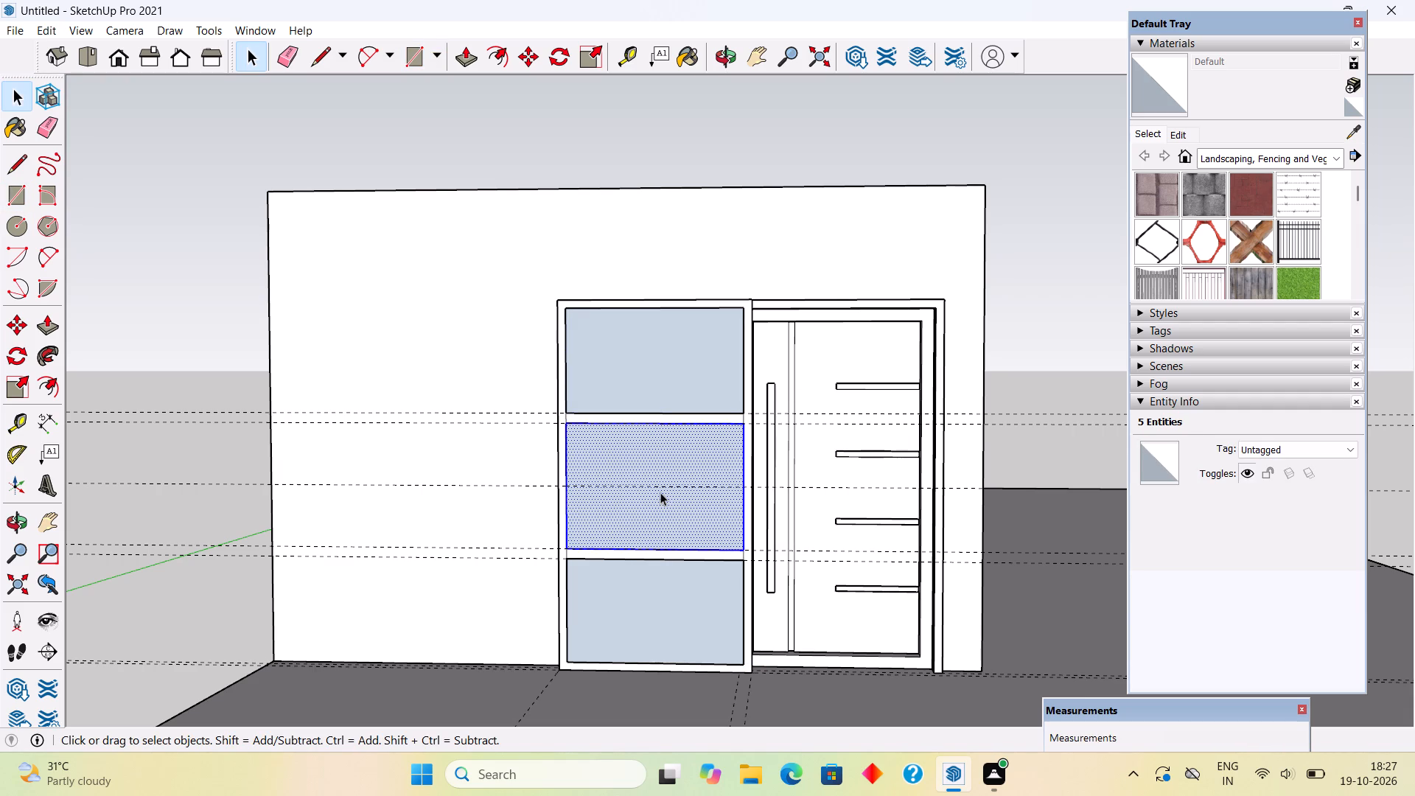
{"action": "right_click", "coordinate": [660, 492]}
{"action": "left_click", "coordinate": [738, 391]}
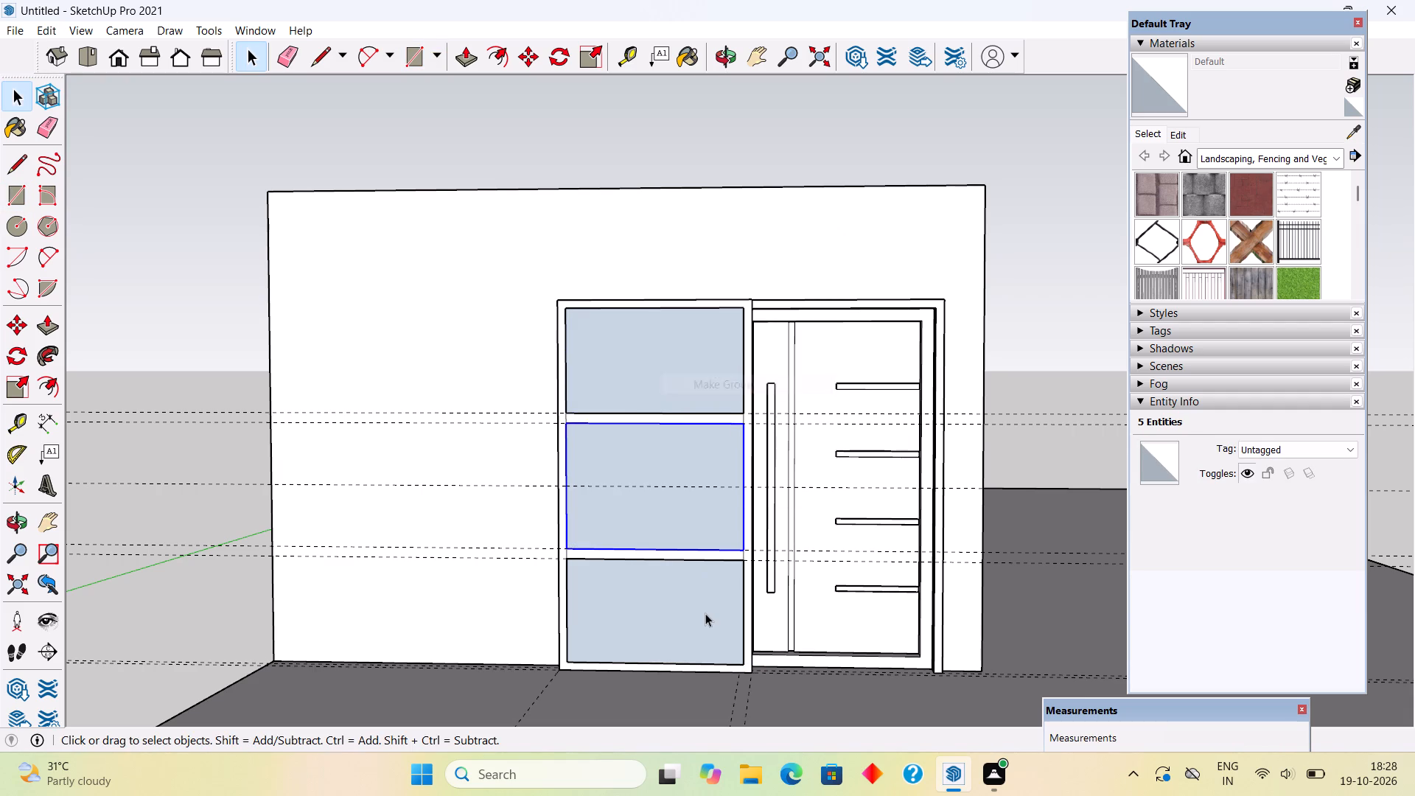
{"action": "triple_click", "coordinate": [705, 613]}
{"action": "right_click", "coordinate": [705, 610]}
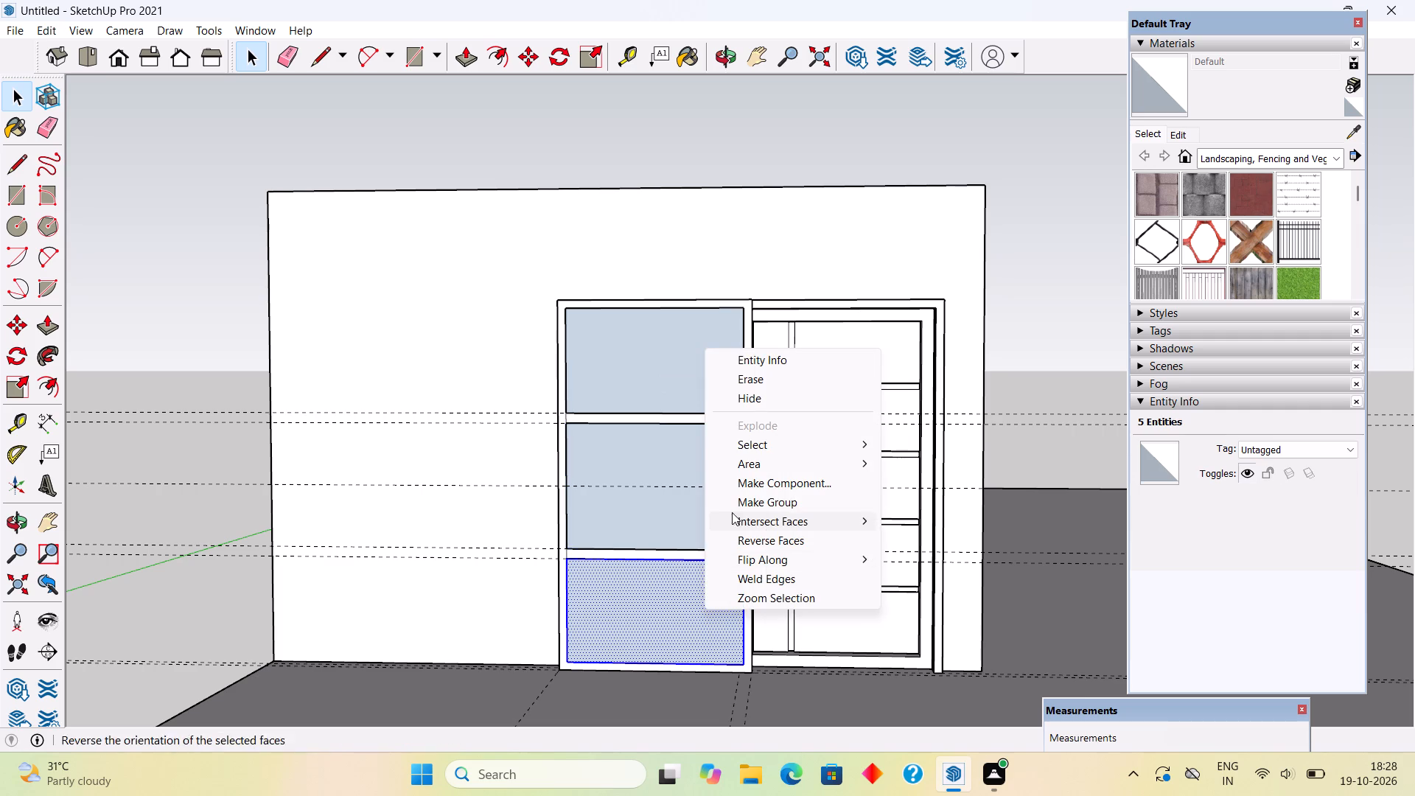
{"action": "left_click", "coordinate": [734, 506]}
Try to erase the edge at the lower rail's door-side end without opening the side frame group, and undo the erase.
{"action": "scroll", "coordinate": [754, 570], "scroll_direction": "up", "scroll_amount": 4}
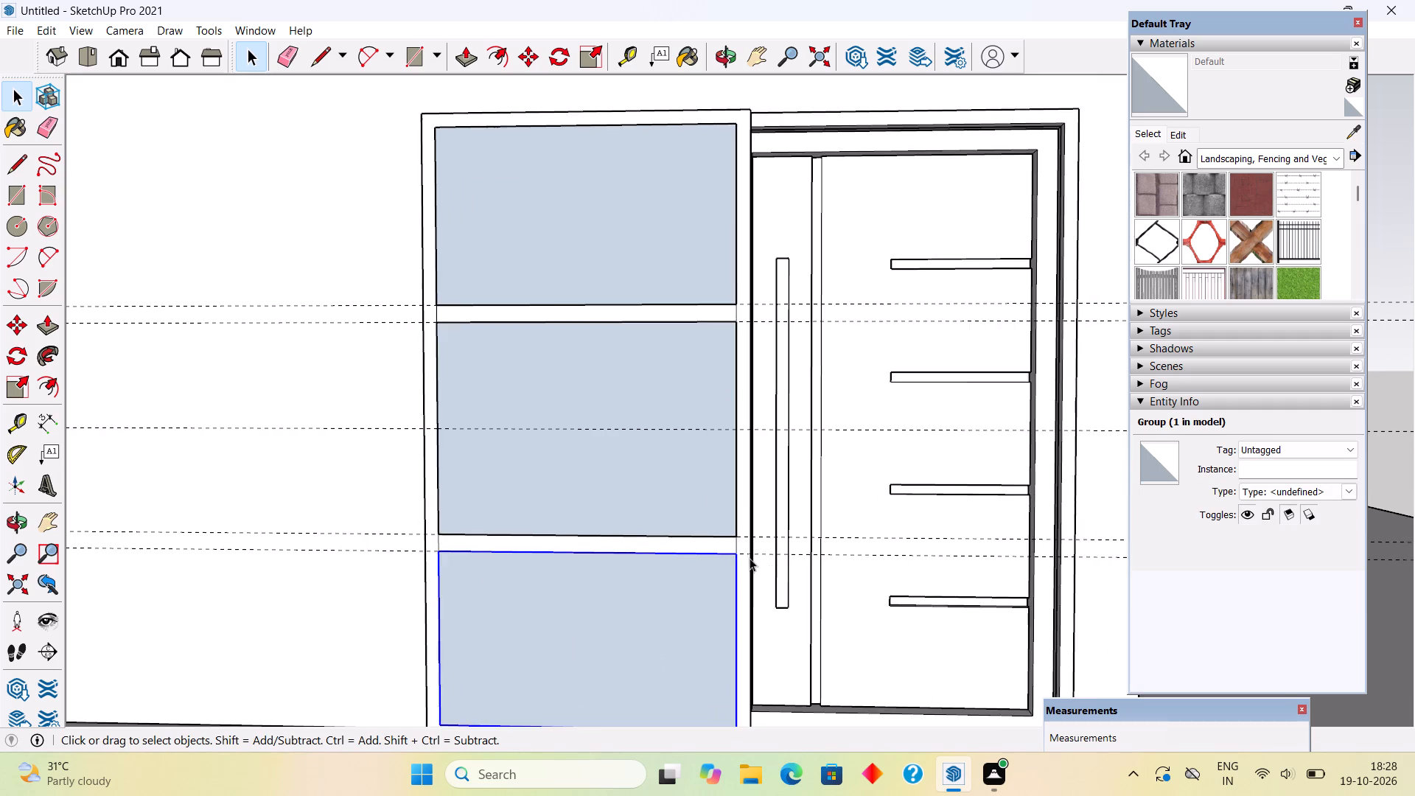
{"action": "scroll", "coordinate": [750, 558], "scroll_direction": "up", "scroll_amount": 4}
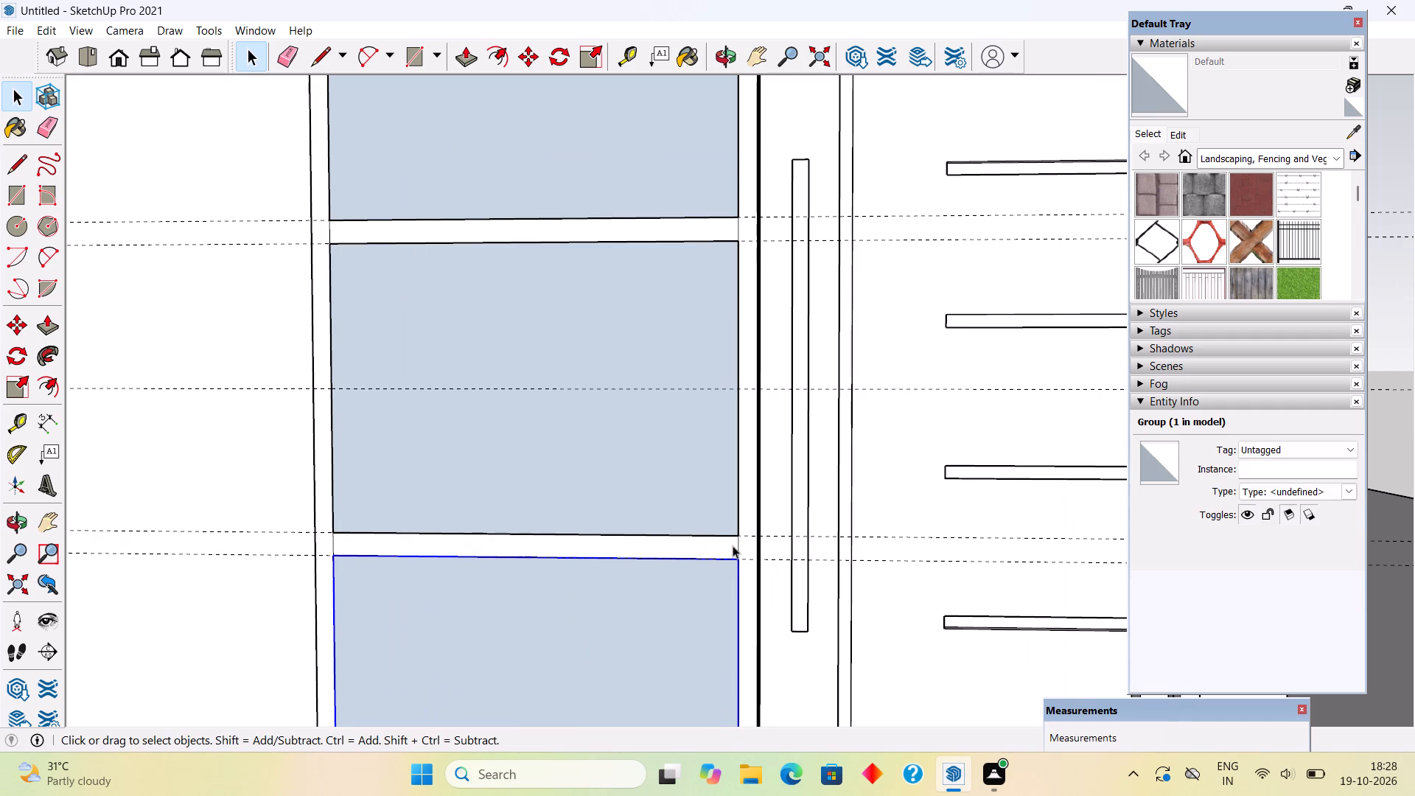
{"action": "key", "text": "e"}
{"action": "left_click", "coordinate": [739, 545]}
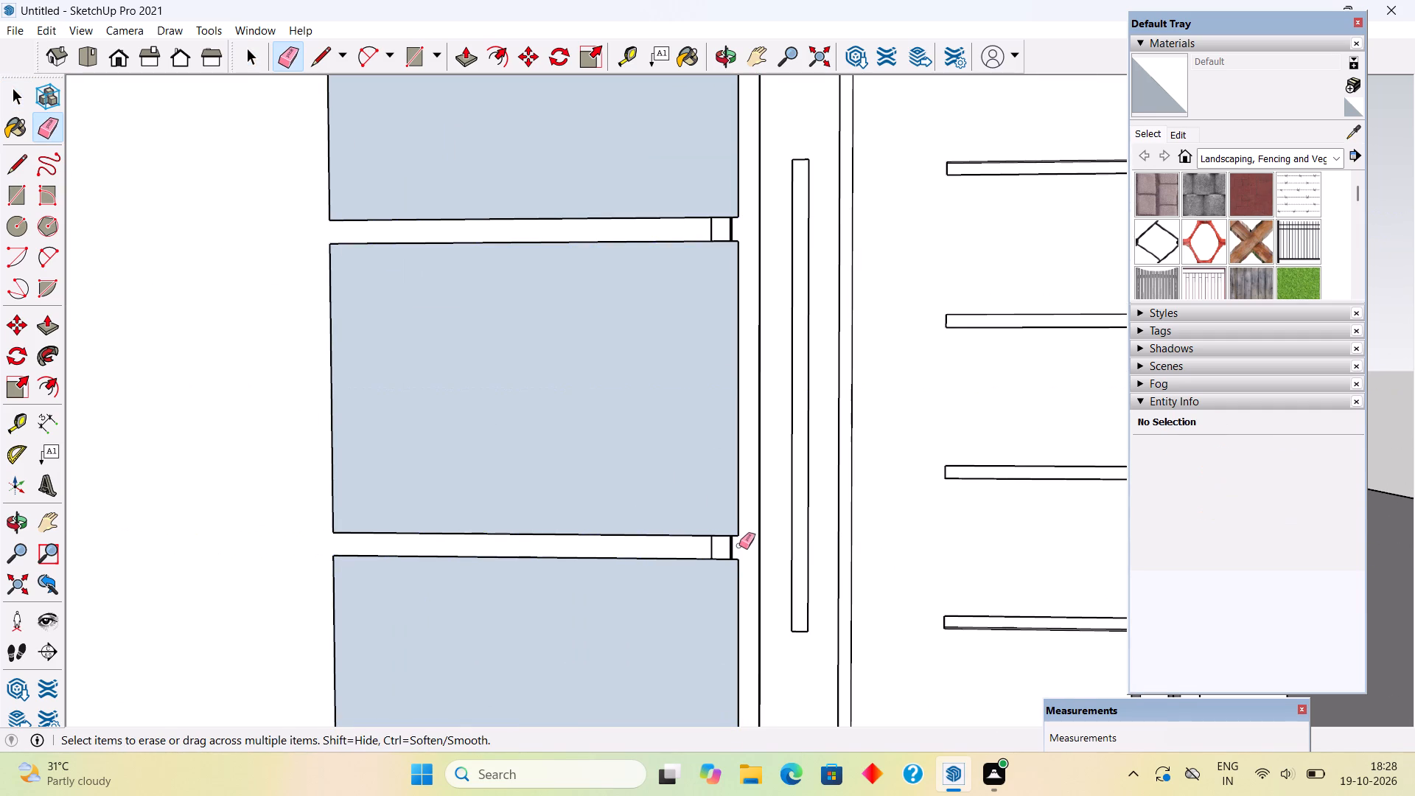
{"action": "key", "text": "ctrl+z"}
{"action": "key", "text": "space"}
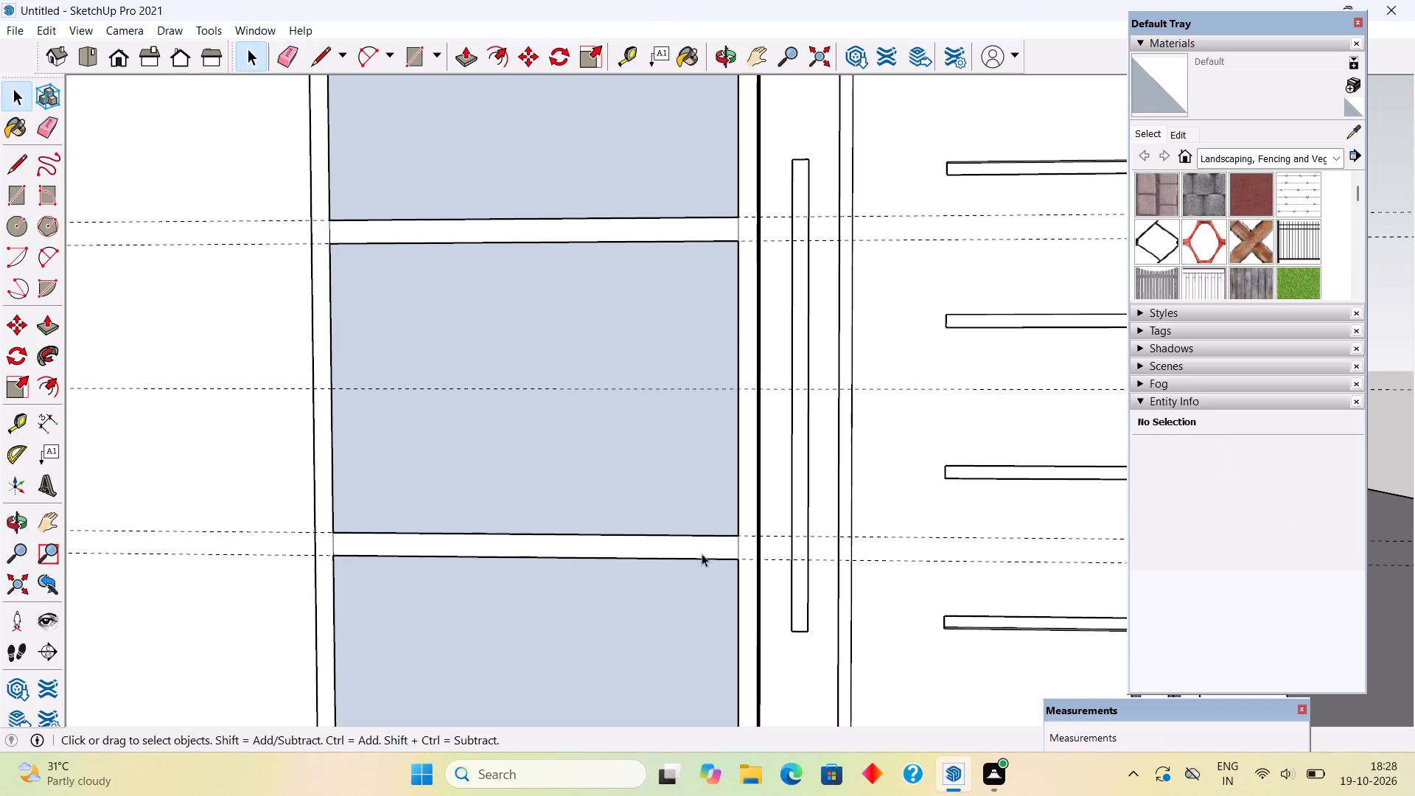
Open the side frame group and erase the two edges where the lower rail's ends meet the vertical frame members.
{"action": "triple_click", "coordinate": [702, 553]}
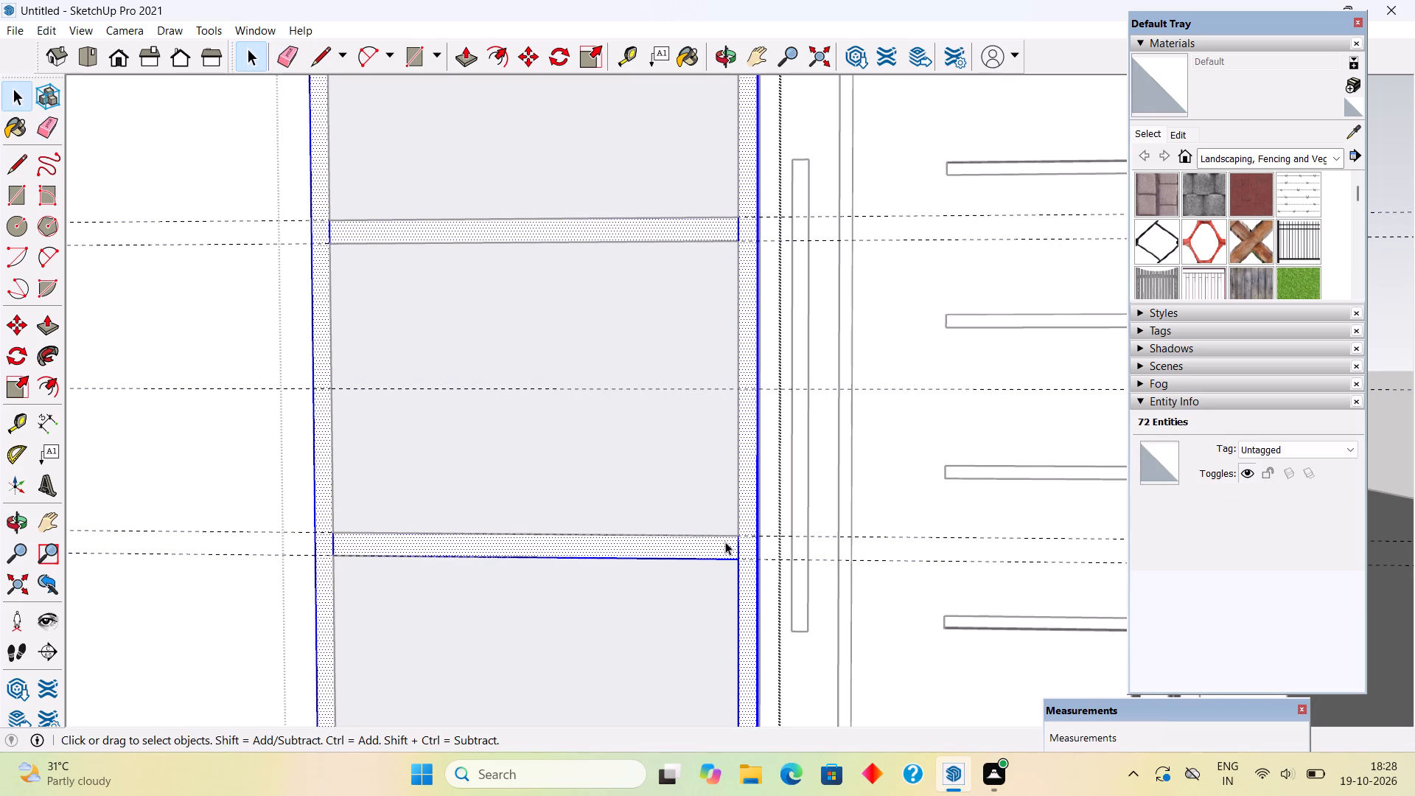
{"action": "type", "text": "we"}
{"action": "left_click", "coordinate": [740, 546]}
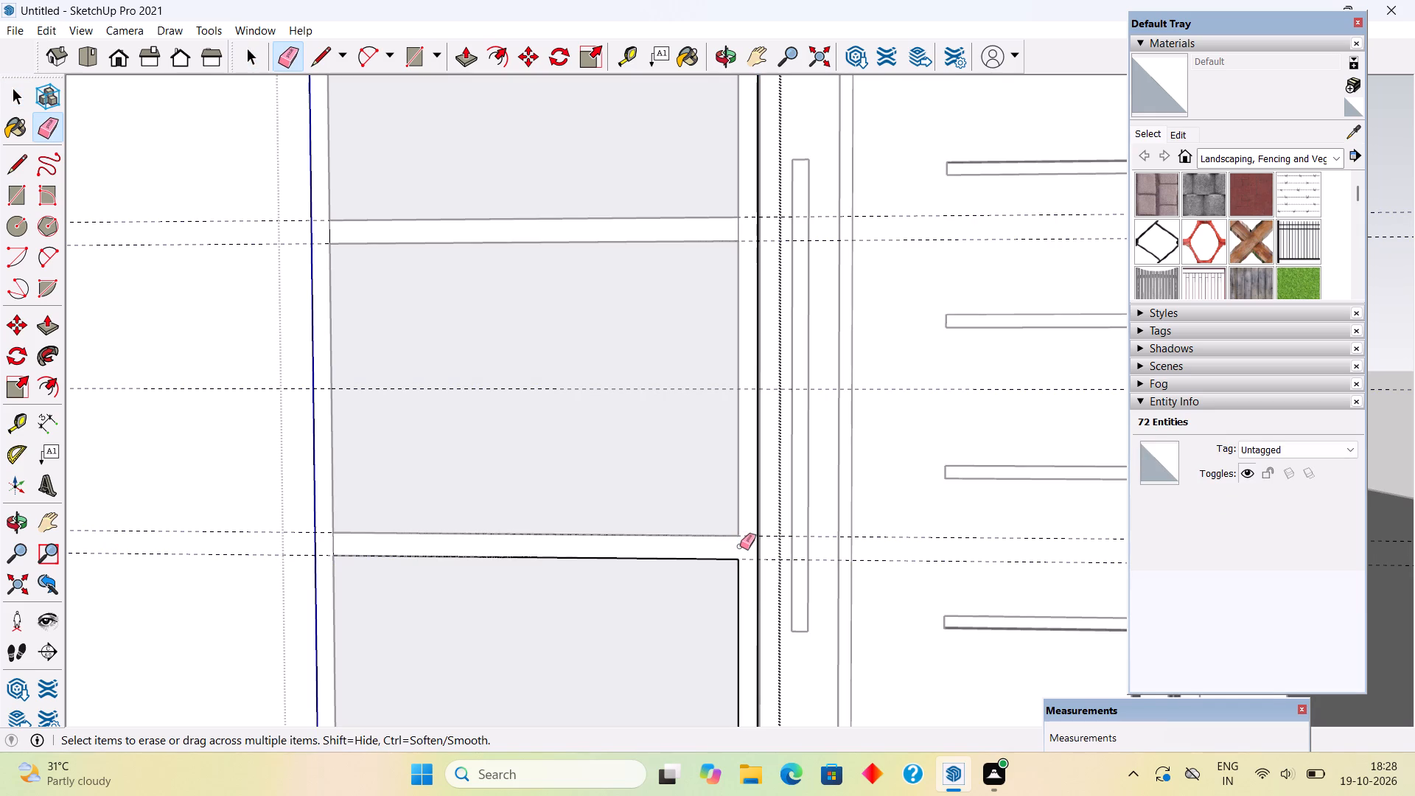
{"action": "left_click", "coordinate": [335, 548]}
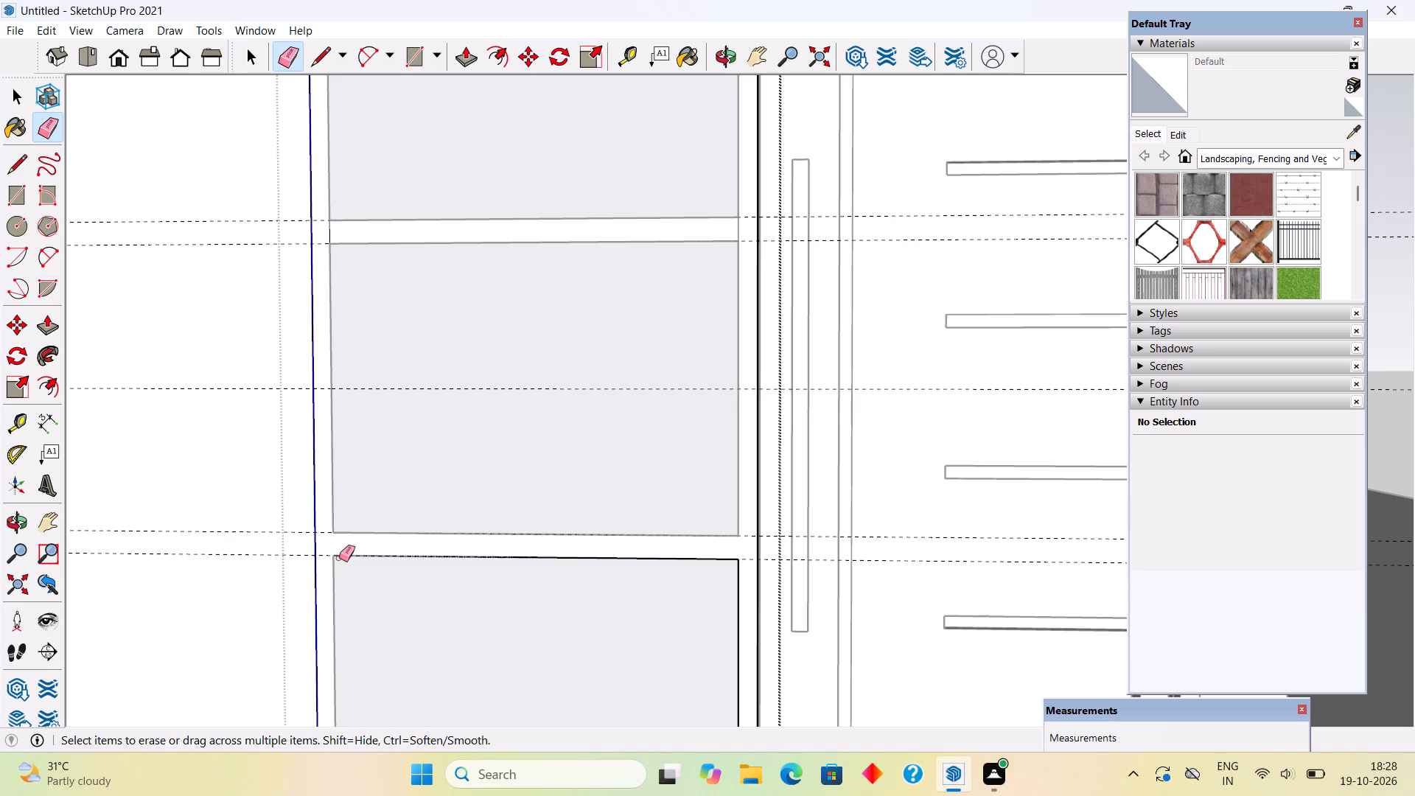
Erase the two edges where the upper rail's ends meet the vertical frame members, and close the side frame group.
{"action": "scroll", "coordinate": [326, 591], "scroll_direction": "down", "scroll_amount": 4}
{"action": "scroll", "coordinate": [598, 322], "scroll_direction": "down", "scroll_amount": 3}
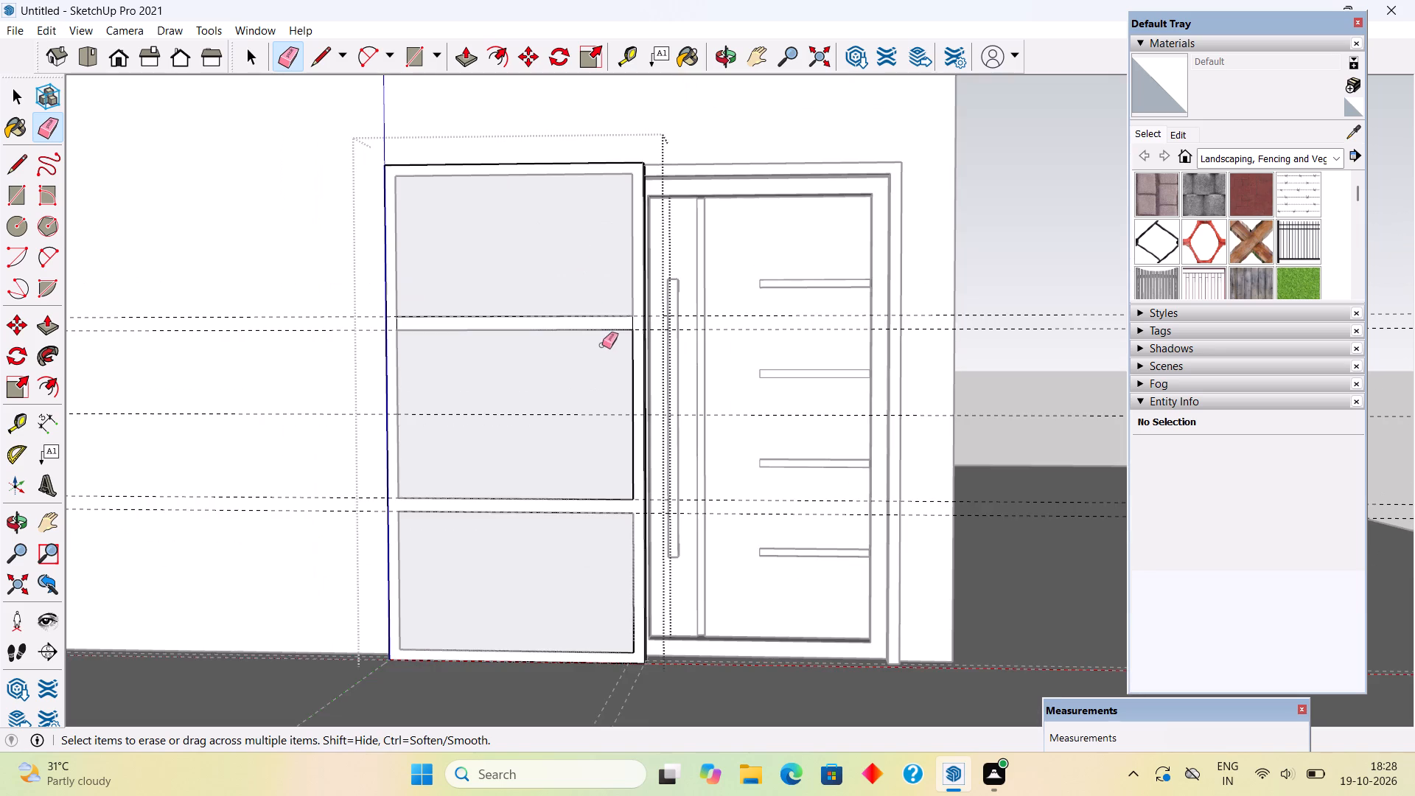
{"action": "scroll", "coordinate": [645, 307], "scroll_direction": "up", "scroll_amount": 7}
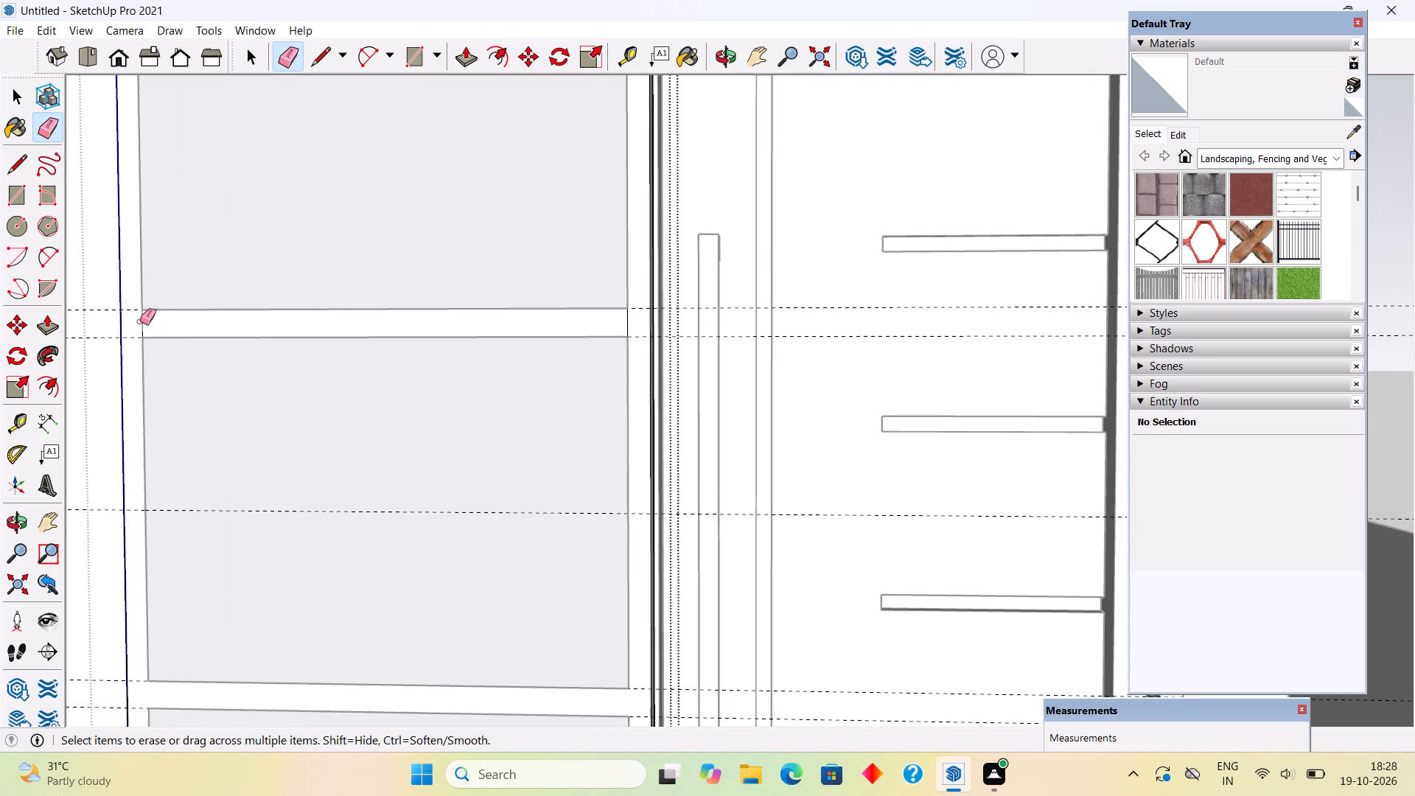
{"action": "left_click", "coordinate": [140, 322]}
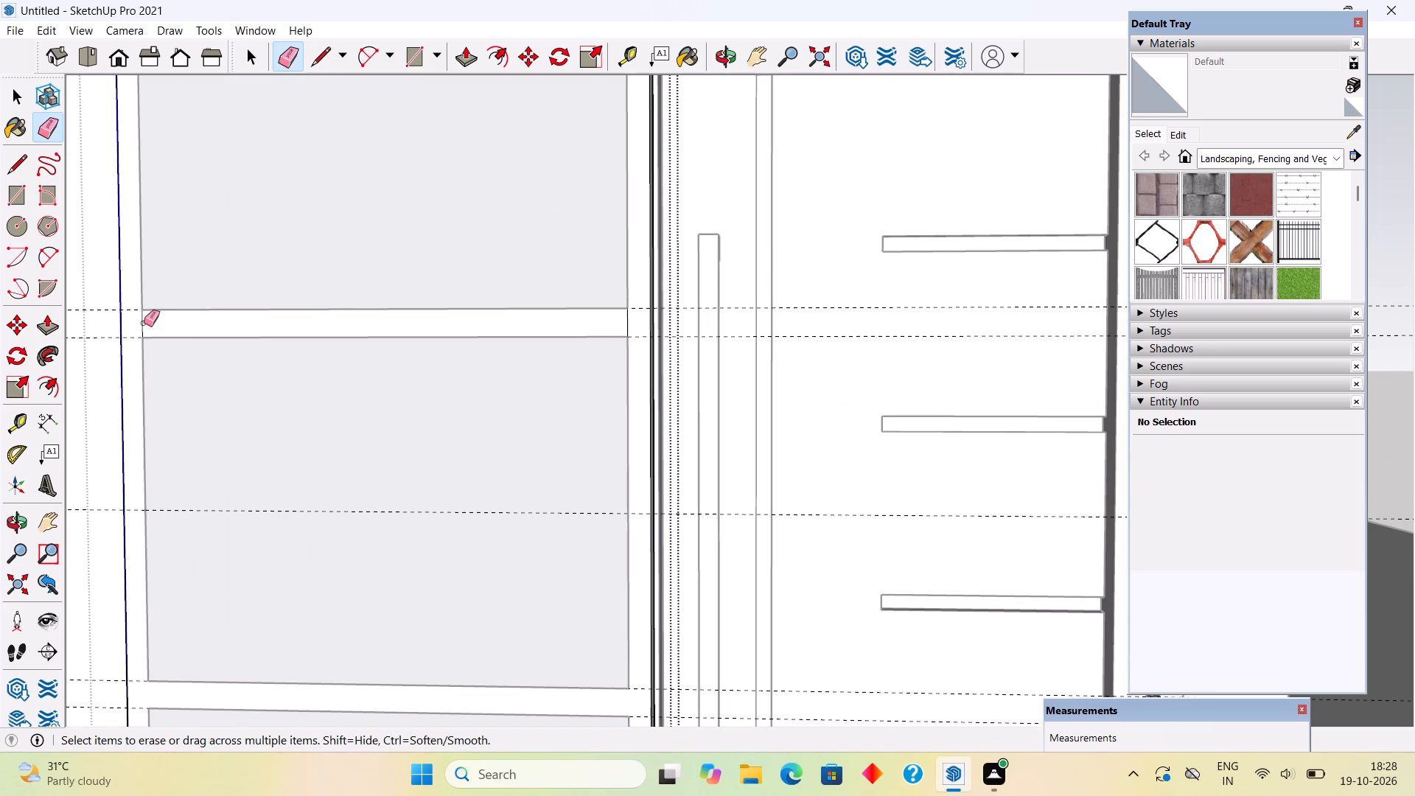
{"action": "left_click", "coordinate": [144, 323]}
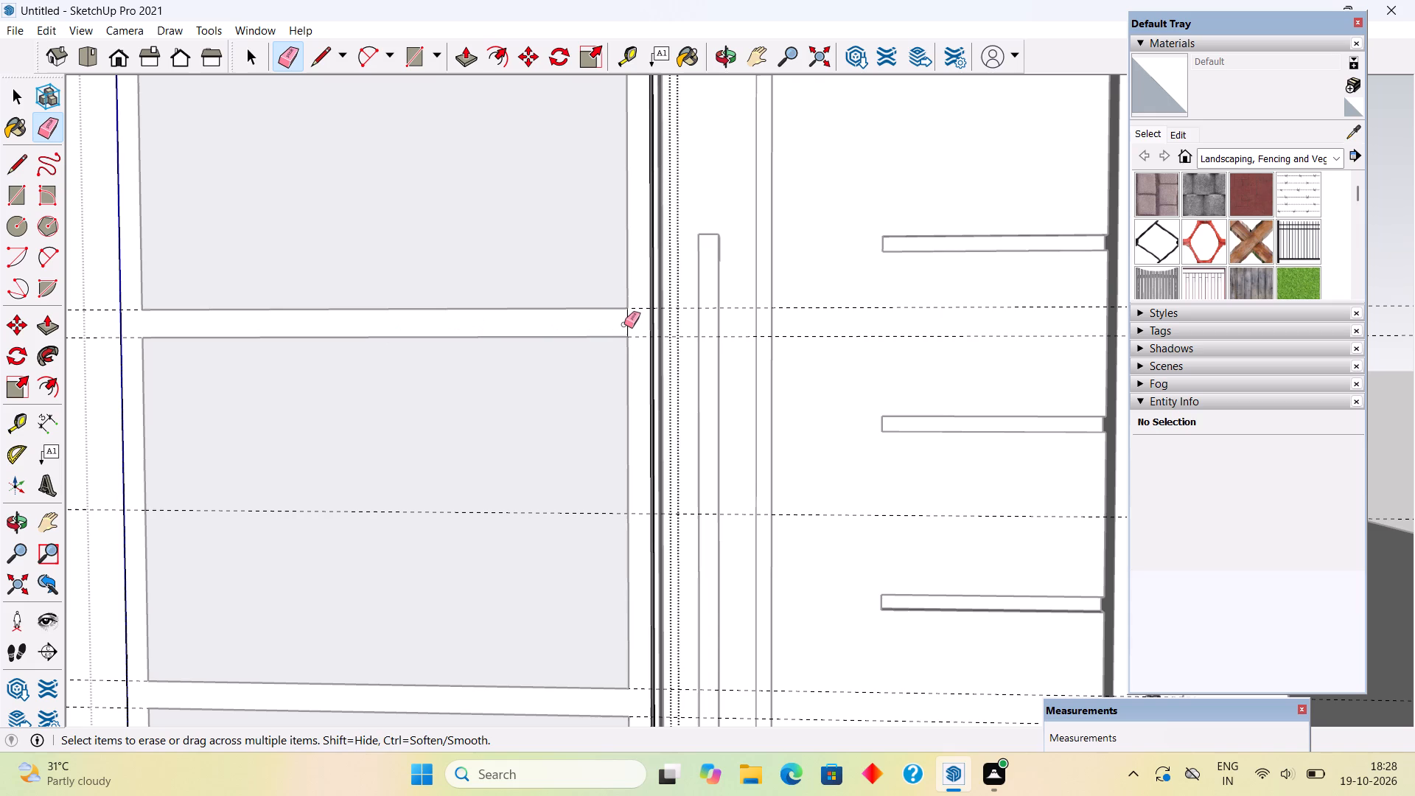
{"action": "left_click", "coordinate": [627, 326]}
{"action": "scroll", "coordinate": [625, 341], "scroll_direction": "down", "scroll_amount": 6}
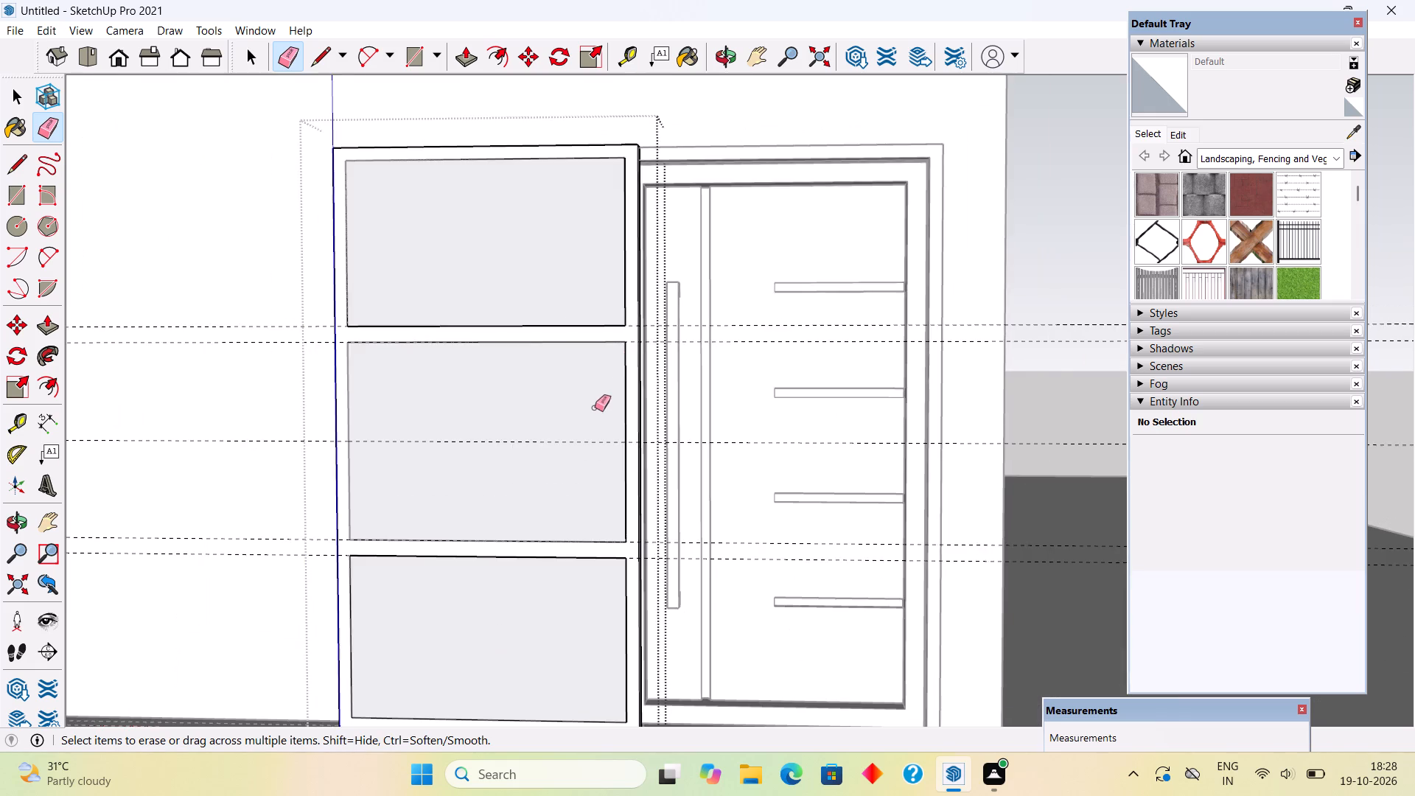
{"action": "scroll", "coordinate": [595, 408], "scroll_direction": "down", "scroll_amount": 6}
{"action": "middle_click_drag", "start_coordinate": [567, 543], "coordinate": [649, 537]}
{"action": "key", "text": "space"}
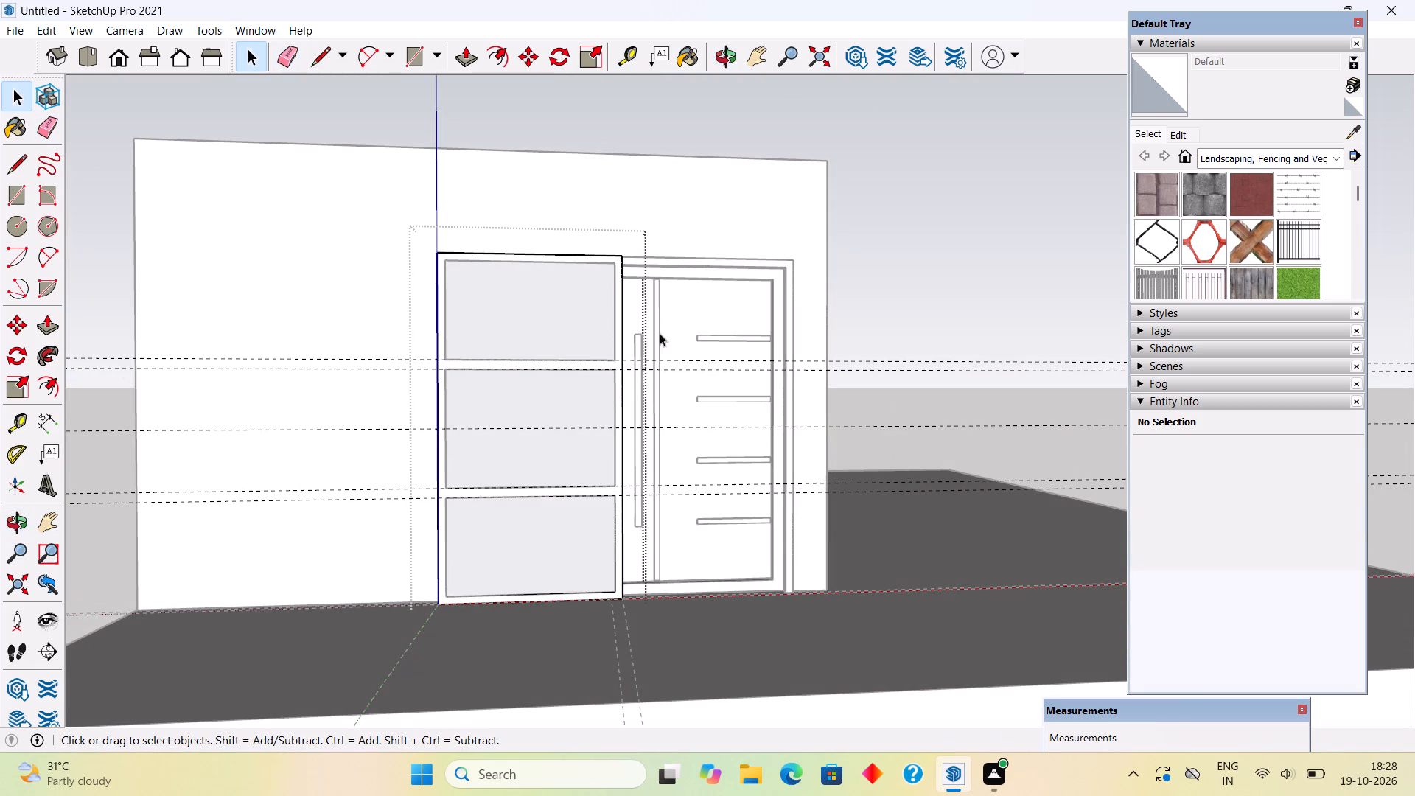
{"action": "left_click", "coordinate": [579, 111]}
Examine the paned side frame, the door and the surrounding wall from several angles and distances.
{"action": "middle_click_drag", "start_coordinate": [478, 517], "coordinate": [859, 405]}
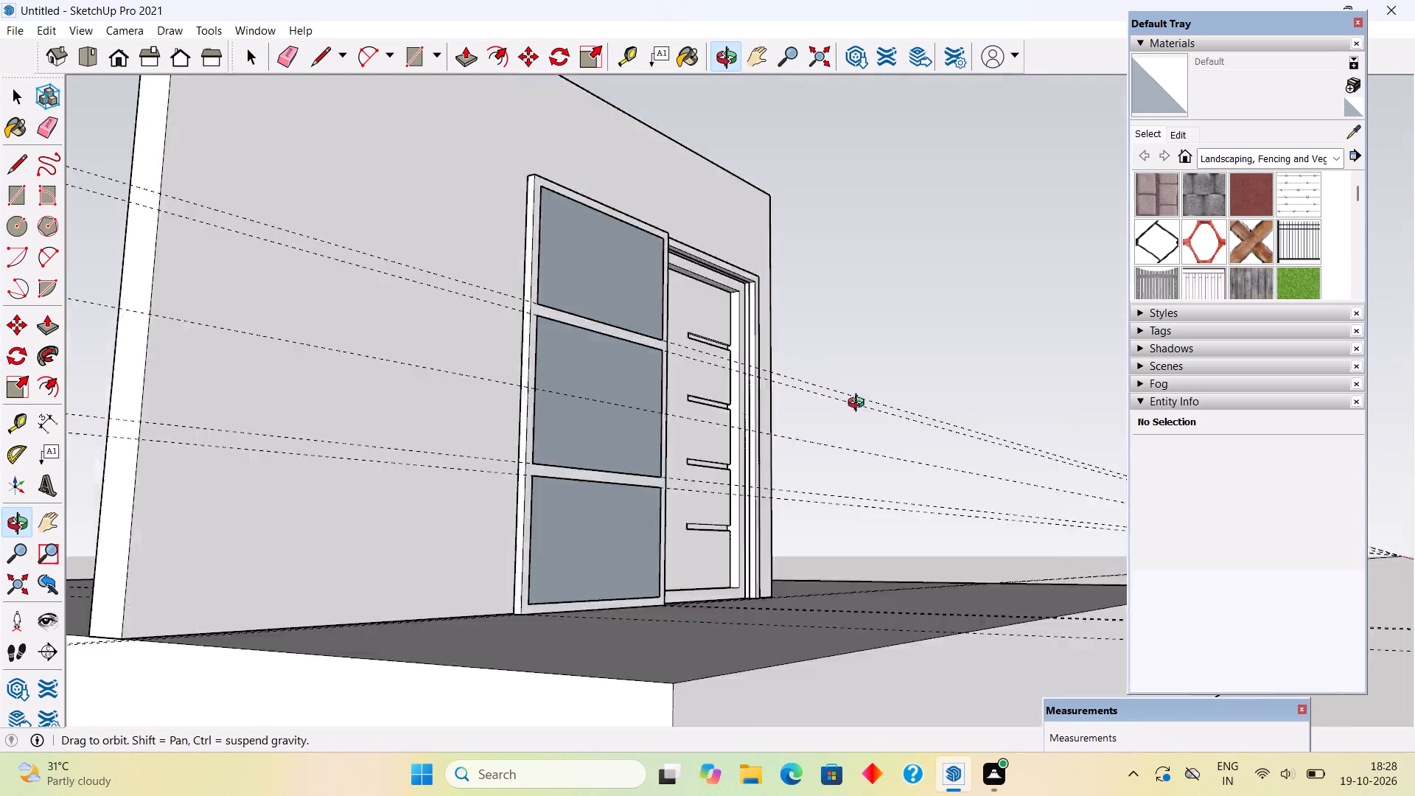
{"action": "middle_click_drag", "start_coordinate": [859, 405], "coordinate": [677, 561]}
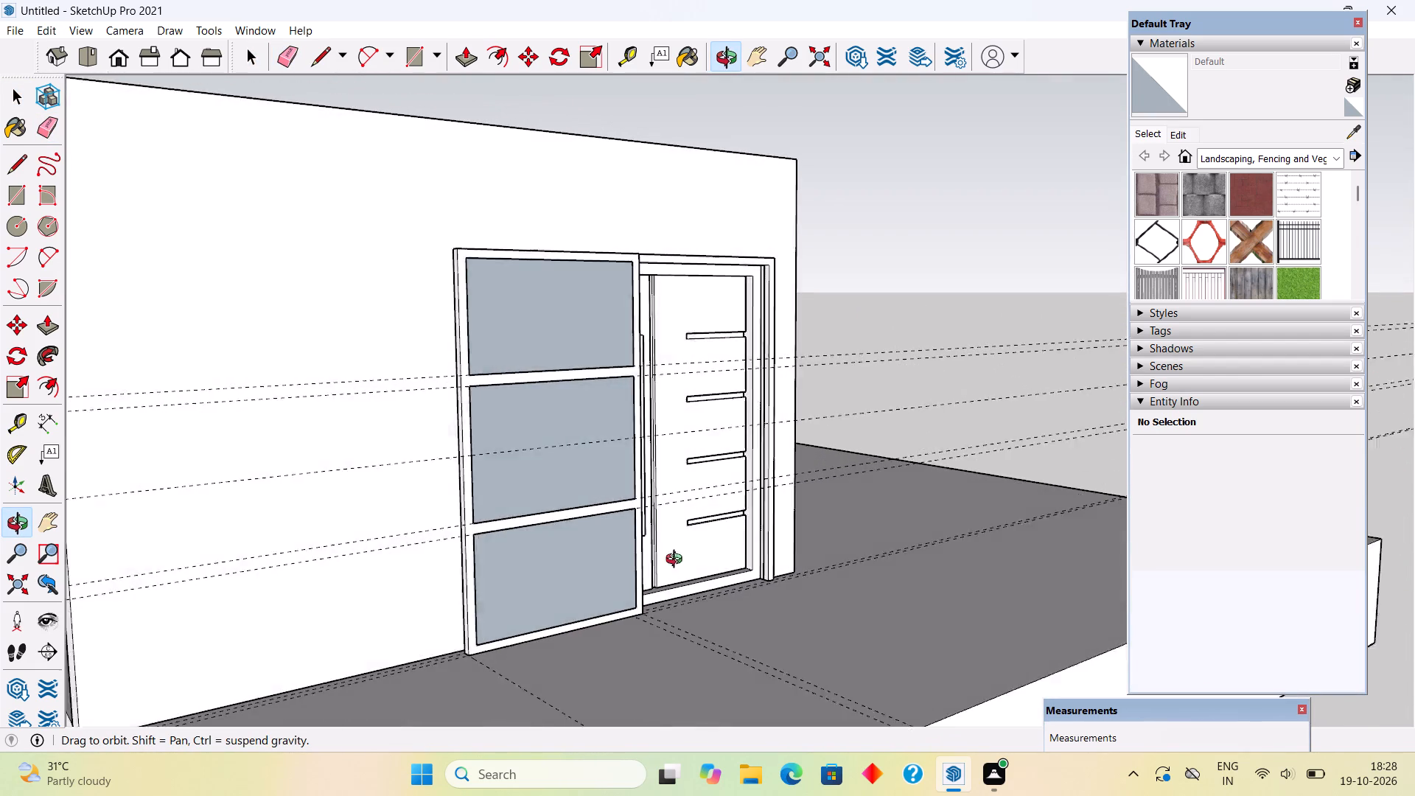
{"action": "middle_click_drag", "start_coordinate": [677, 561], "coordinate": [579, 534]}
{"action": "middle_click_drag", "start_coordinate": [566, 502], "coordinate": [465, 453]}
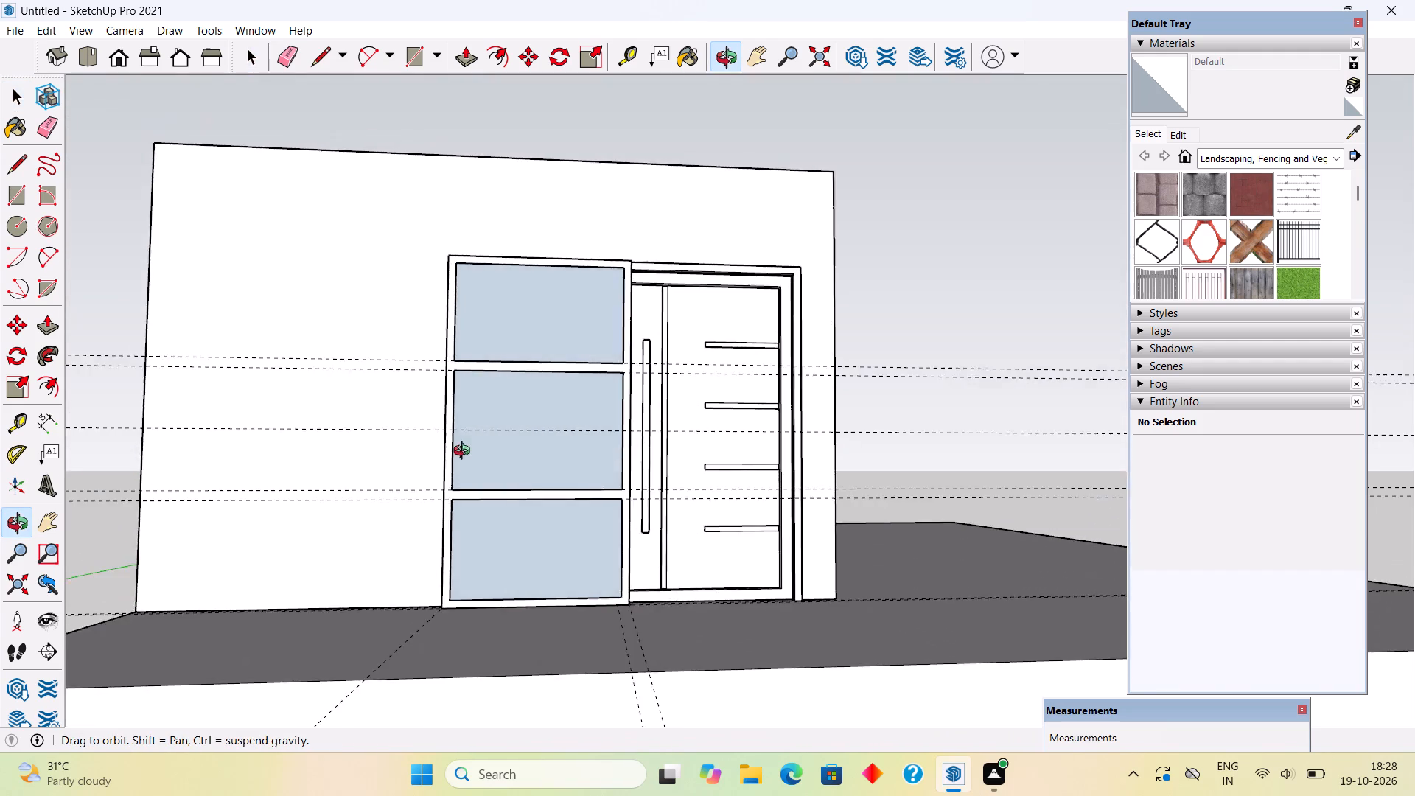
{"action": "middle_click_drag", "start_coordinate": [465, 453], "coordinate": [453, 485]}
{"action": "scroll", "coordinate": [453, 485], "scroll_direction": "up", "scroll_amount": 4}
{"action": "middle_click_drag", "start_coordinate": [727, 416], "coordinate": [270, 506]}
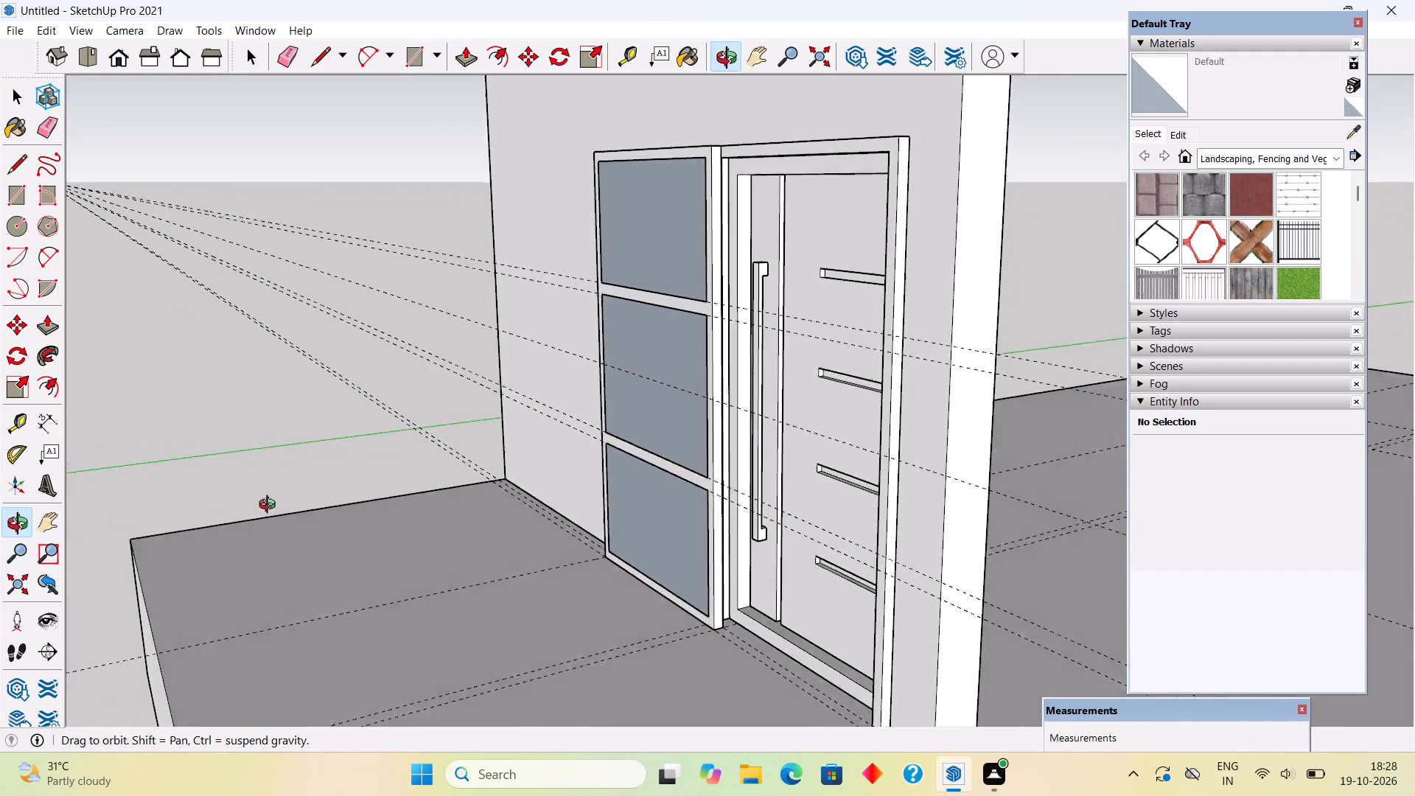
{"action": "middle_click_drag", "start_coordinate": [270, 506], "coordinate": [639, 535]}
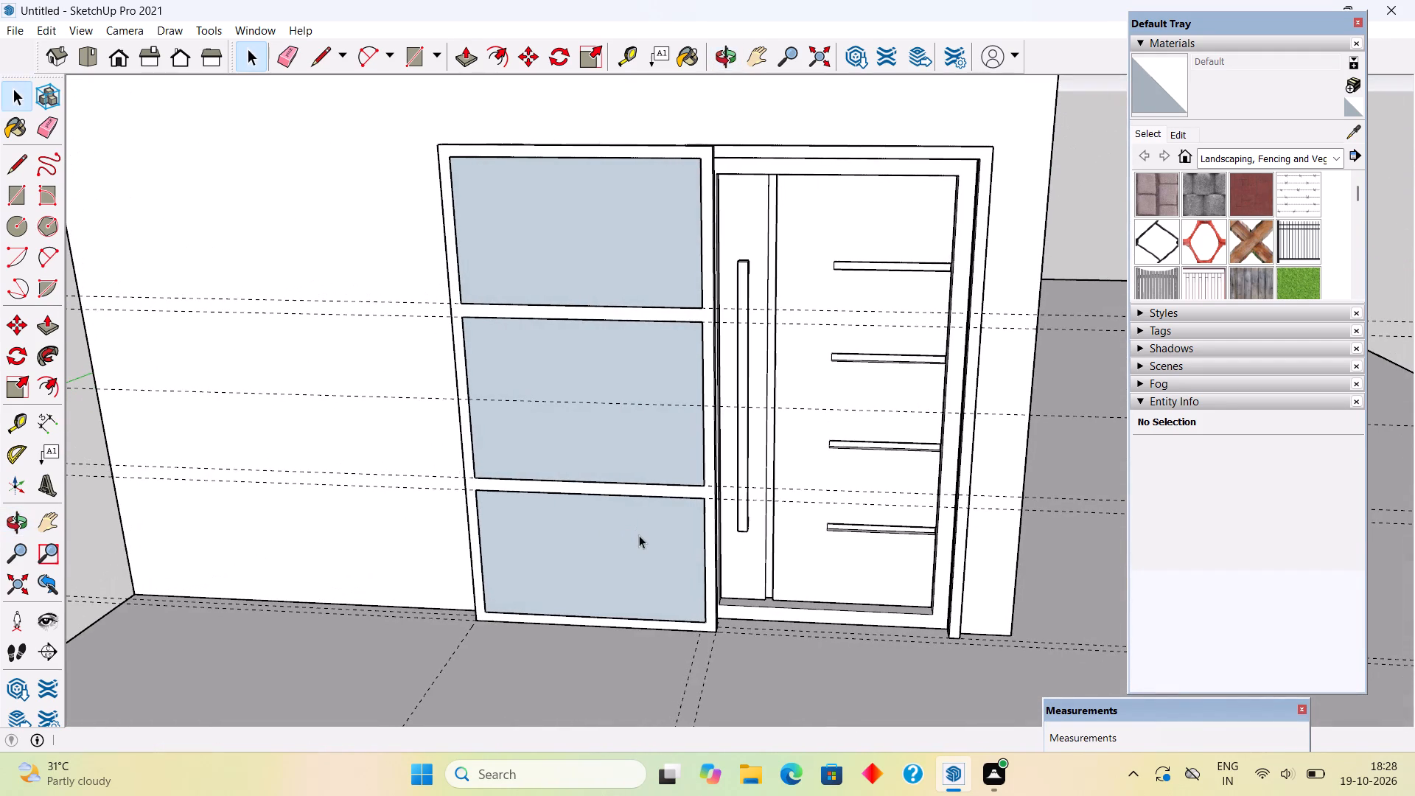
{"action": "scroll", "coordinate": [639, 535], "scroll_direction": "down", "scroll_amount": 10}
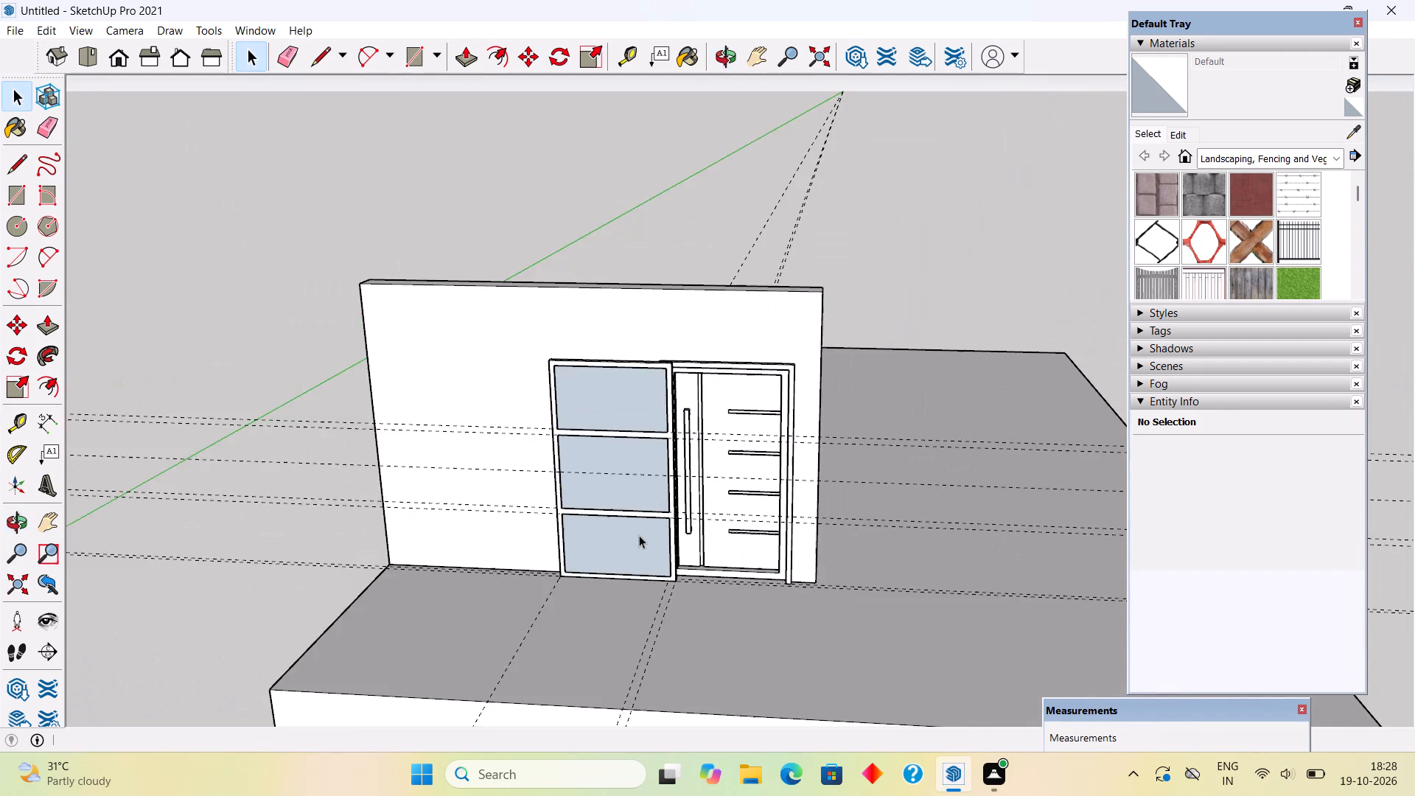
{"action": "middle_click_drag", "start_coordinate": [663, 572], "coordinate": [655, 513]}
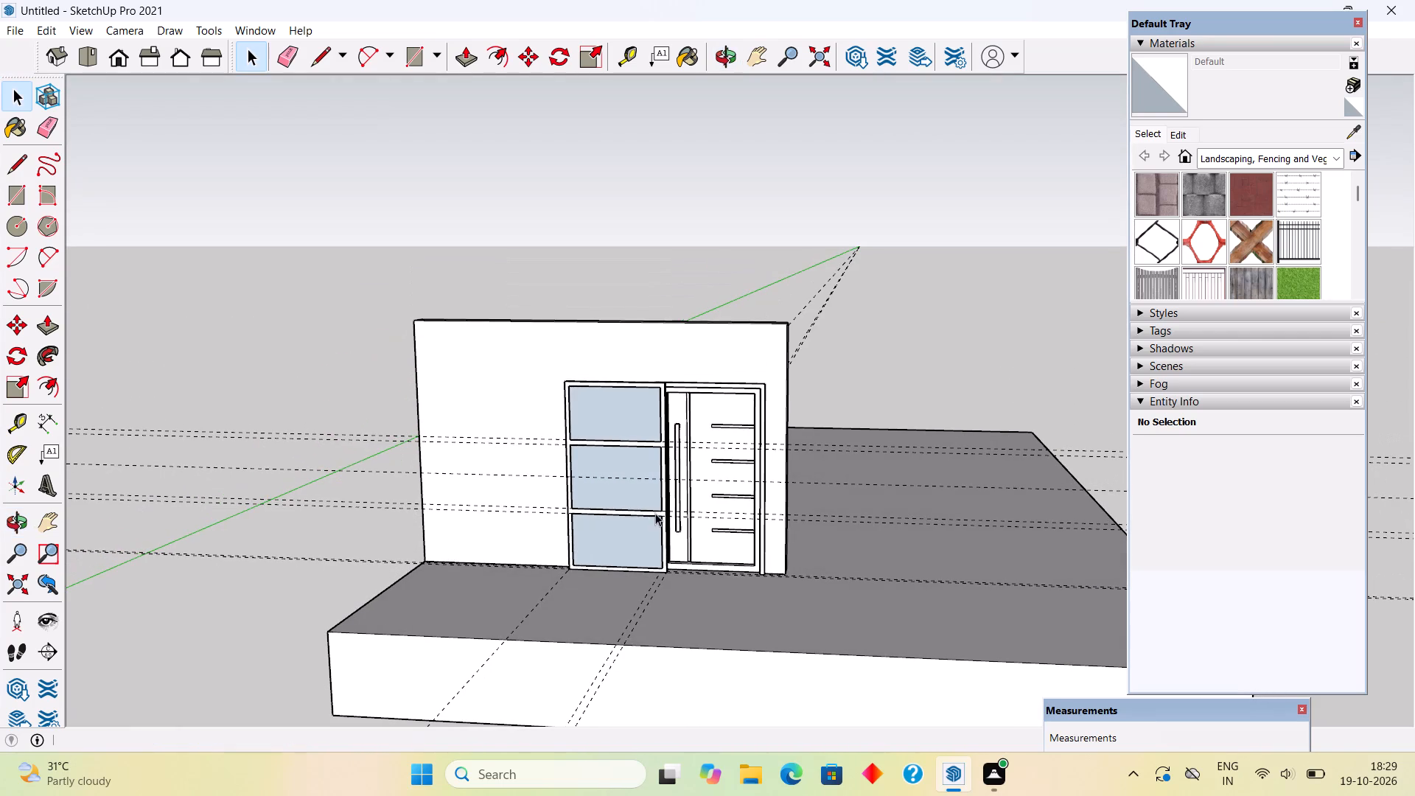
{"action": "scroll", "coordinate": [594, 488], "scroll_direction": "up", "scroll_amount": 9}
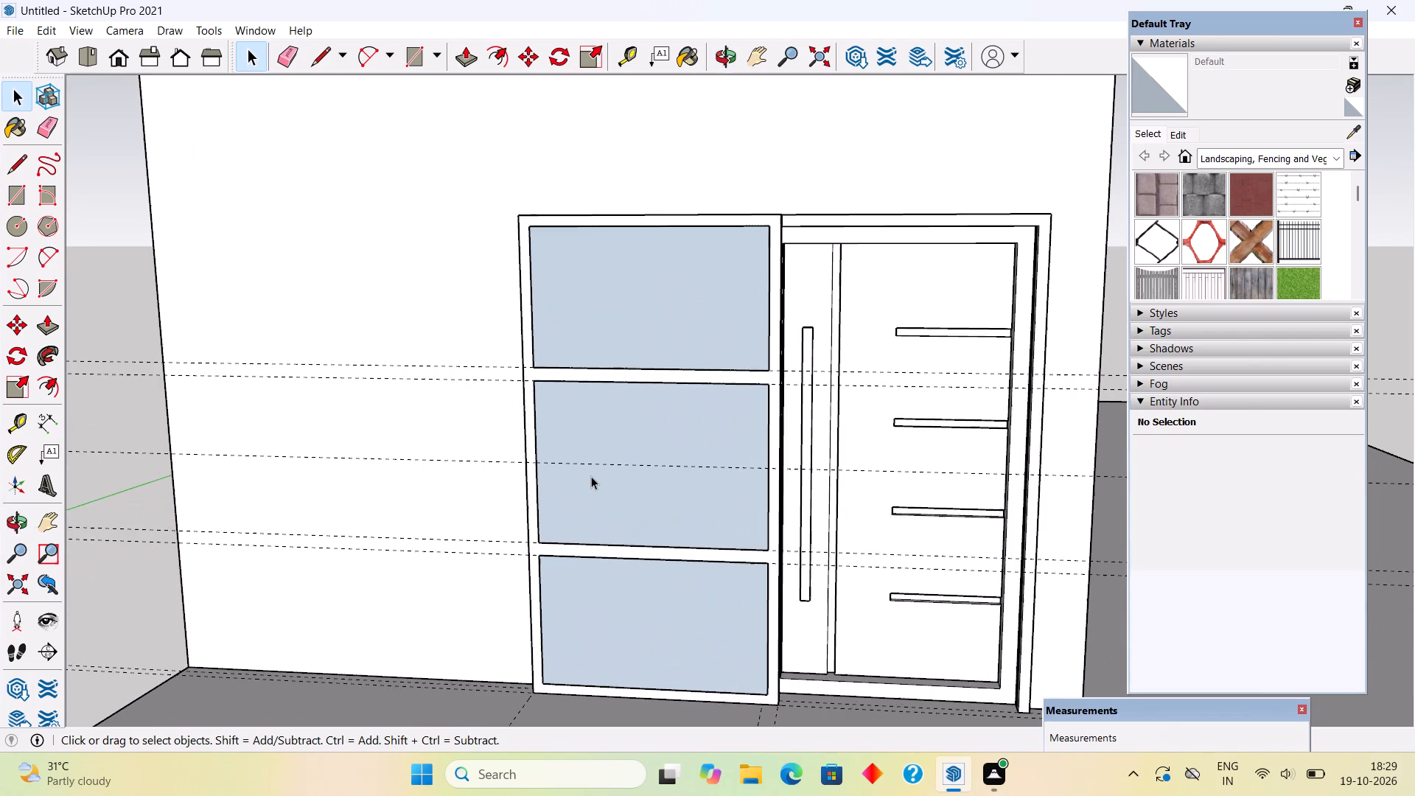
{"action": "scroll", "coordinate": [591, 476], "scroll_direction": "down", "scroll_amount": 2}
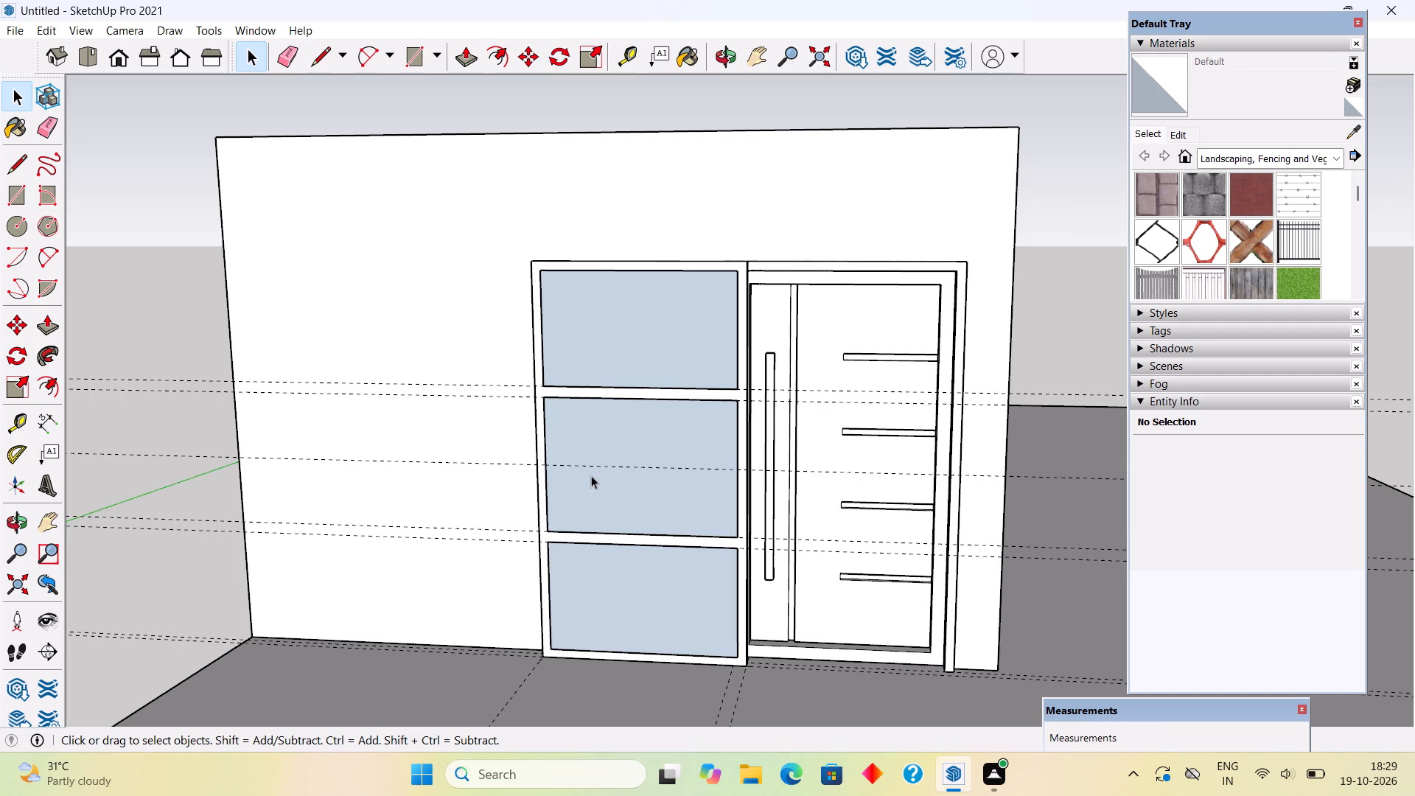
{"action": "scroll", "coordinate": [594, 459], "scroll_direction": "down", "scroll_amount": 8}
{"action": "scroll", "coordinate": [834, 427], "scroll_direction": "down", "scroll_amount": 3}
{"action": "scroll", "coordinate": [738, 398], "scroll_direction": "down", "scroll_amount": 7}
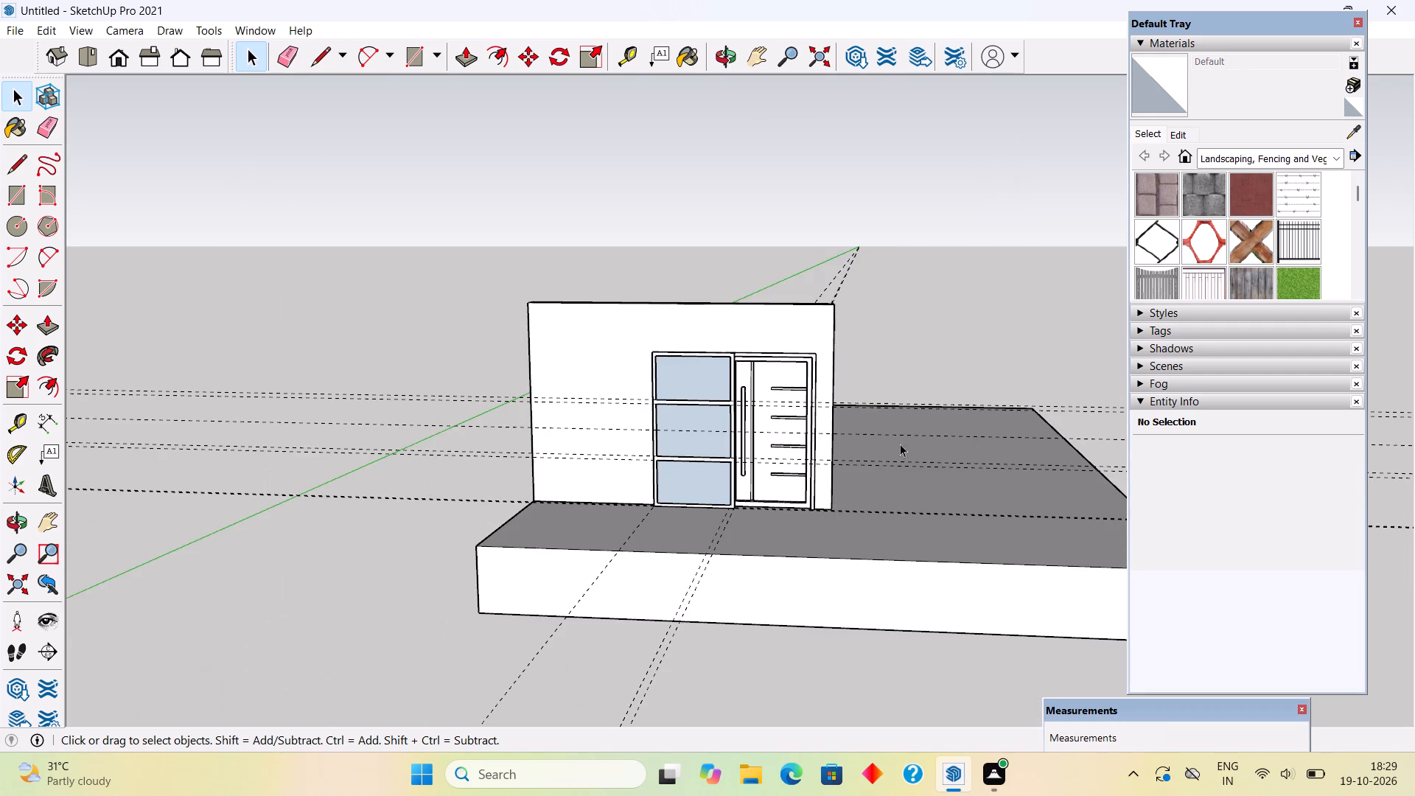
Place a guide along the base edge of the wall's door-side end and a parallel guide 9" outward from it.
{"action": "middle_click_drag", "start_coordinate": [837, 489], "coordinate": [593, 597]}
{"action": "scroll", "coordinate": [776, 516], "scroll_direction": "up", "scroll_amount": 6}
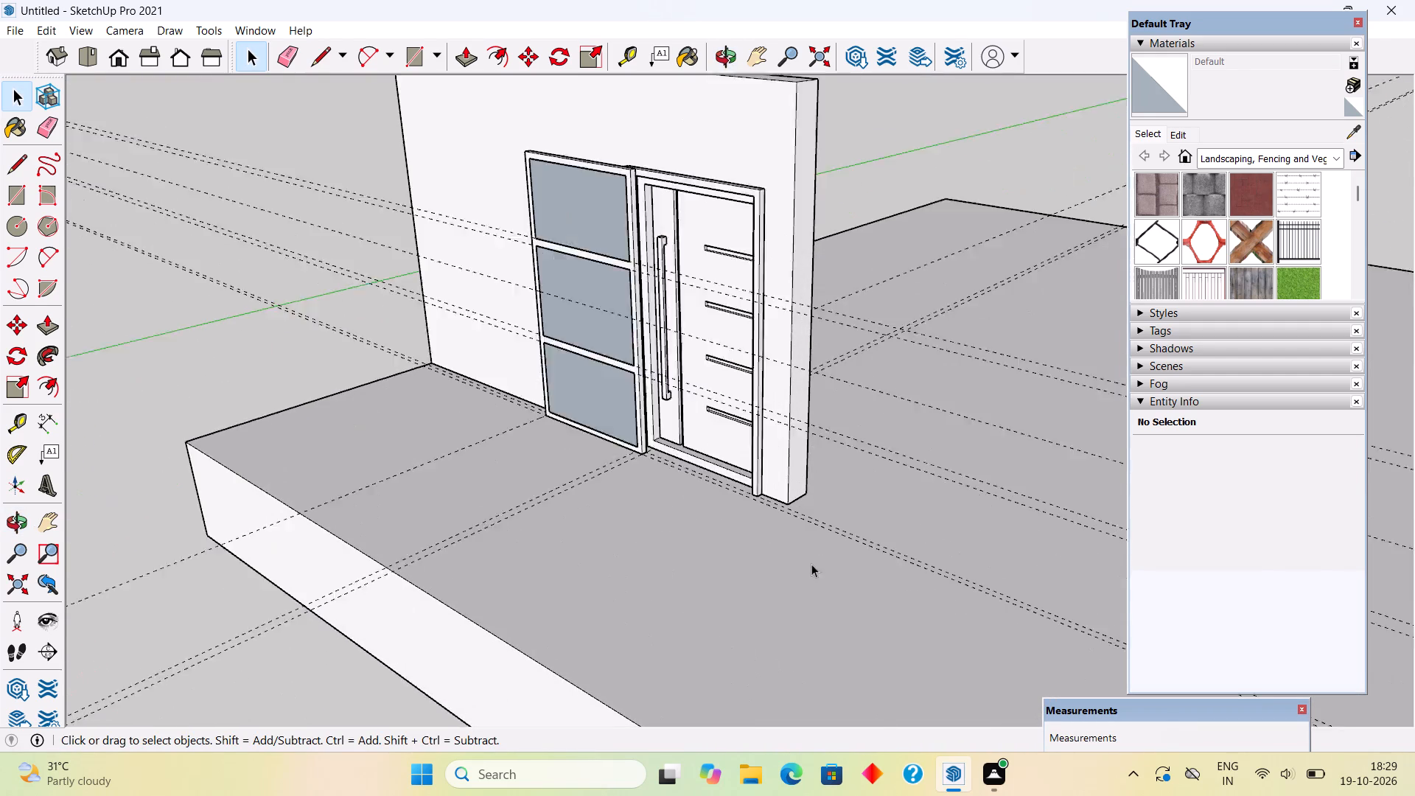
{"action": "scroll", "coordinate": [811, 564], "scroll_direction": "up", "scroll_amount": 3}
{"action": "middle_click_drag", "start_coordinate": [721, 467], "coordinate": [487, 614]}
{"action": "scroll", "coordinate": [825, 481], "scroll_direction": "up", "scroll_amount": 7}
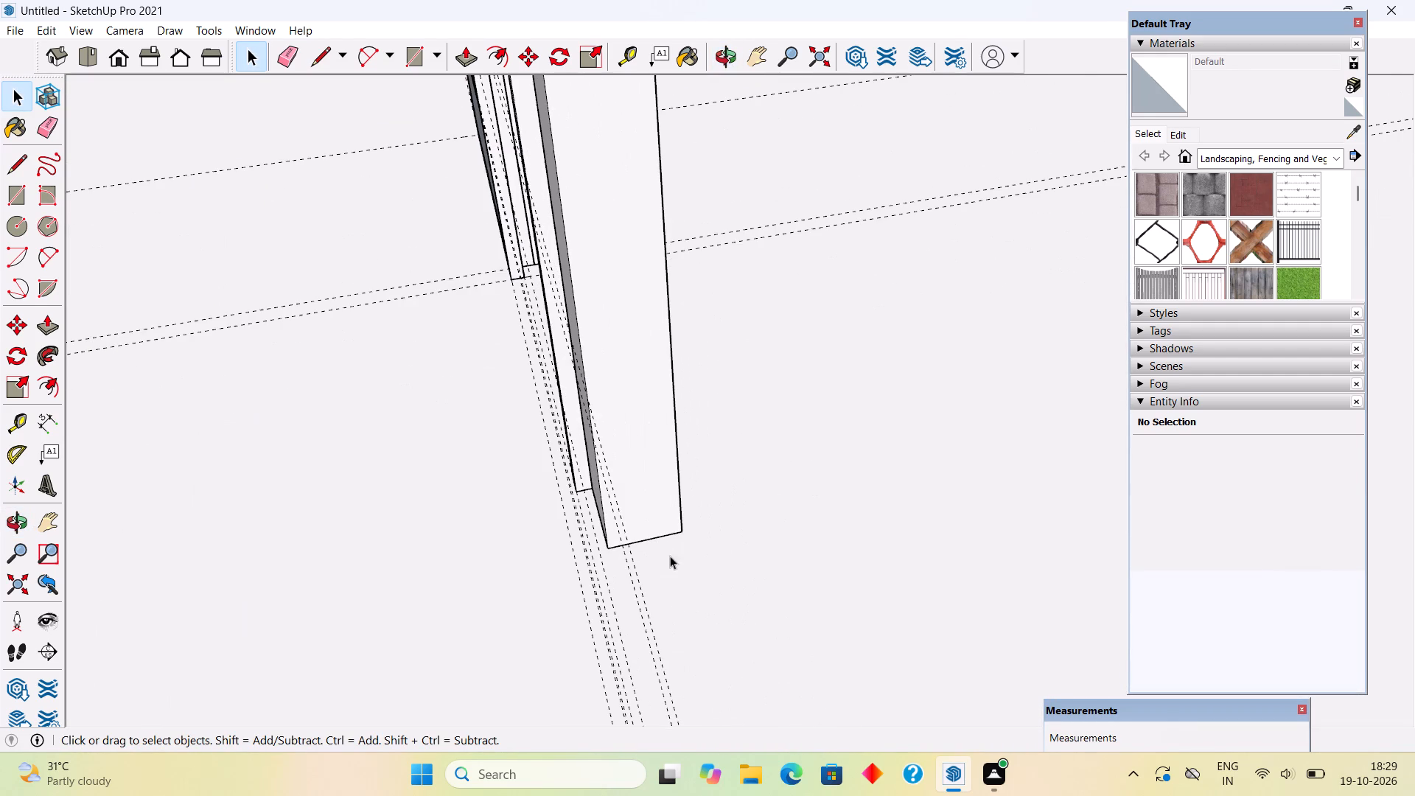
{"action": "key", "text": "t"}
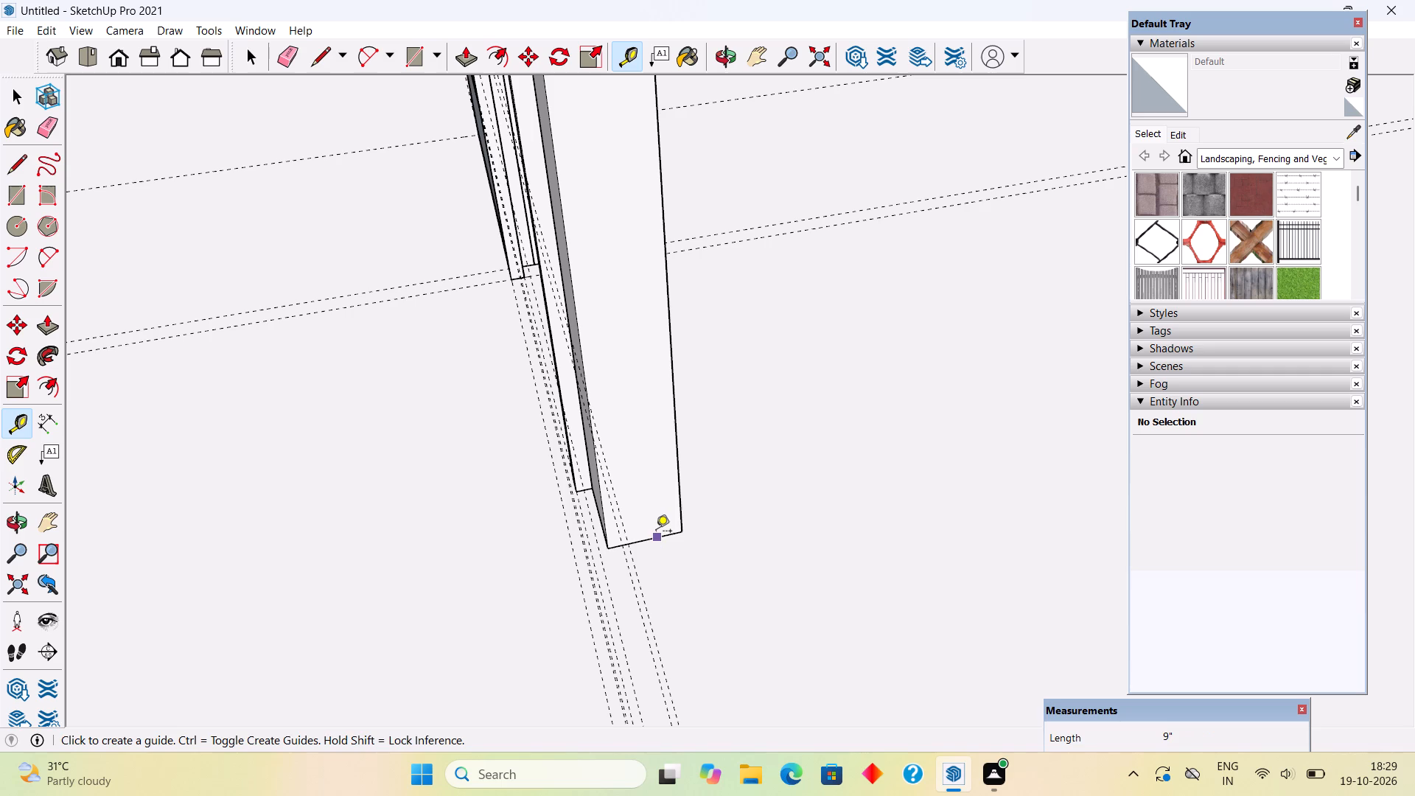
{"action": "double_click", "coordinate": [656, 532]}
{"action": "middle_click_drag", "start_coordinate": [500, 545], "coordinate": [814, 461]}
{"action": "scroll", "coordinate": [818, 467], "scroll_direction": "down", "scroll_amount": 3}
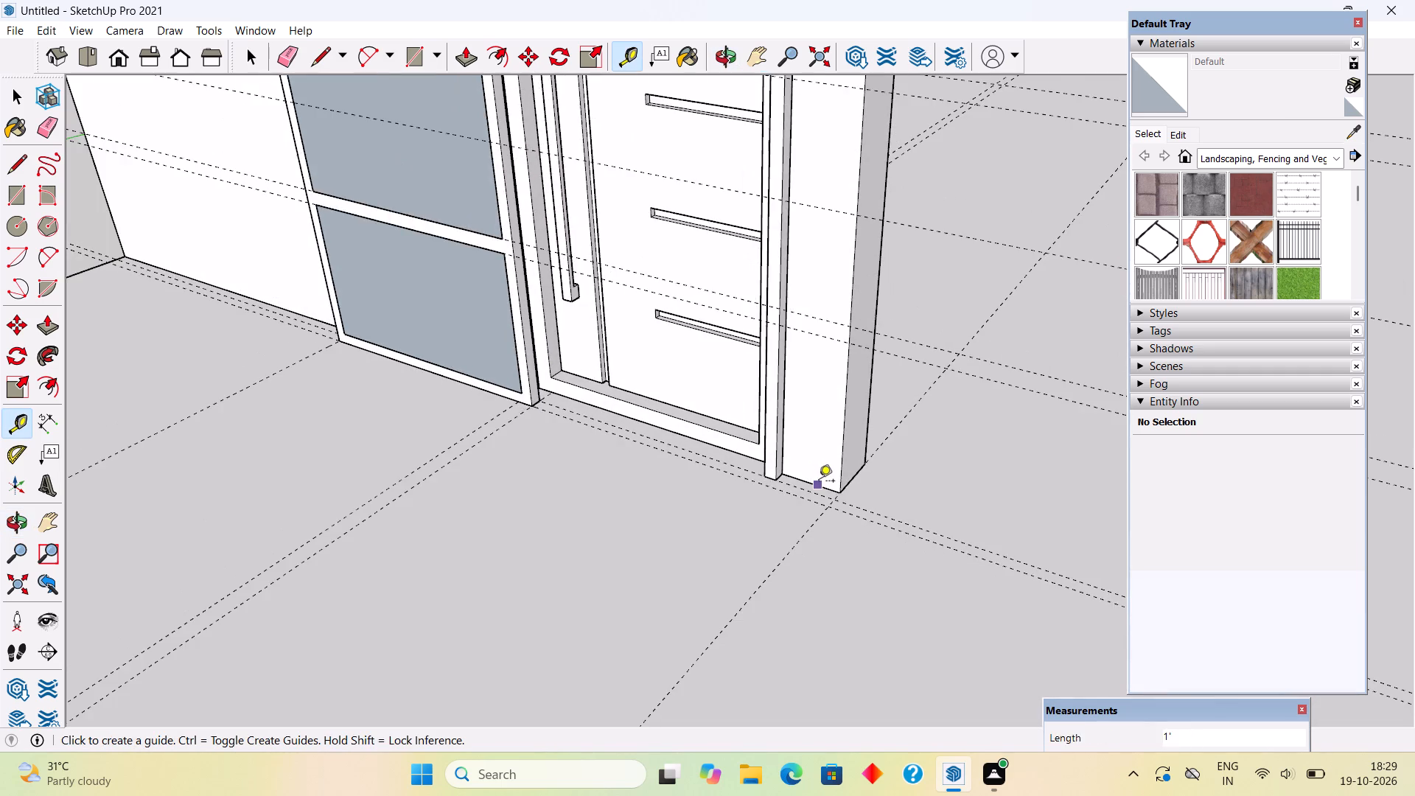
{"action": "scroll", "coordinate": [819, 482], "scroll_direction": "down", "scroll_amount": 5}
{"action": "left_click", "coordinate": [772, 553]}
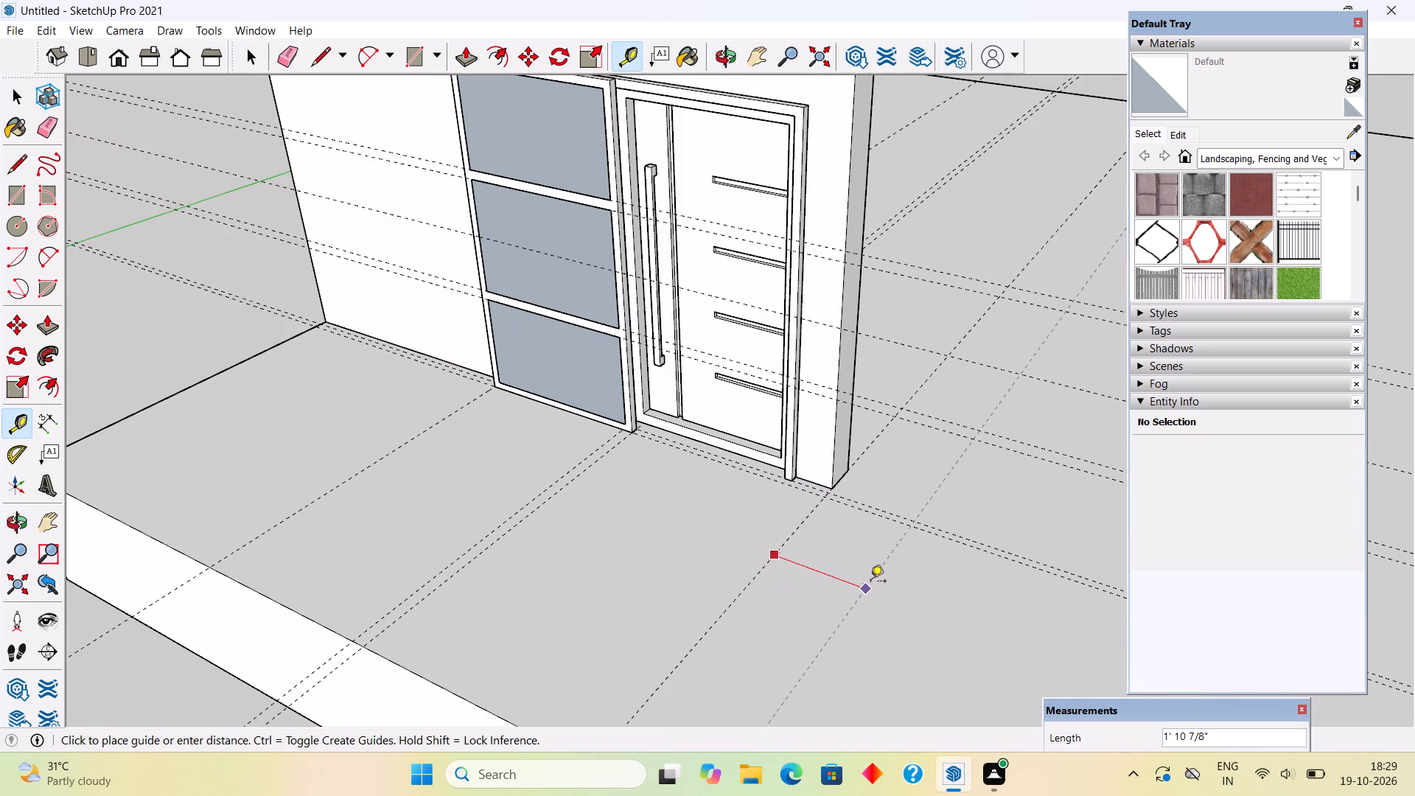
{"action": "type", "text": "9\""}
{"action": "key", "text": "Return"}
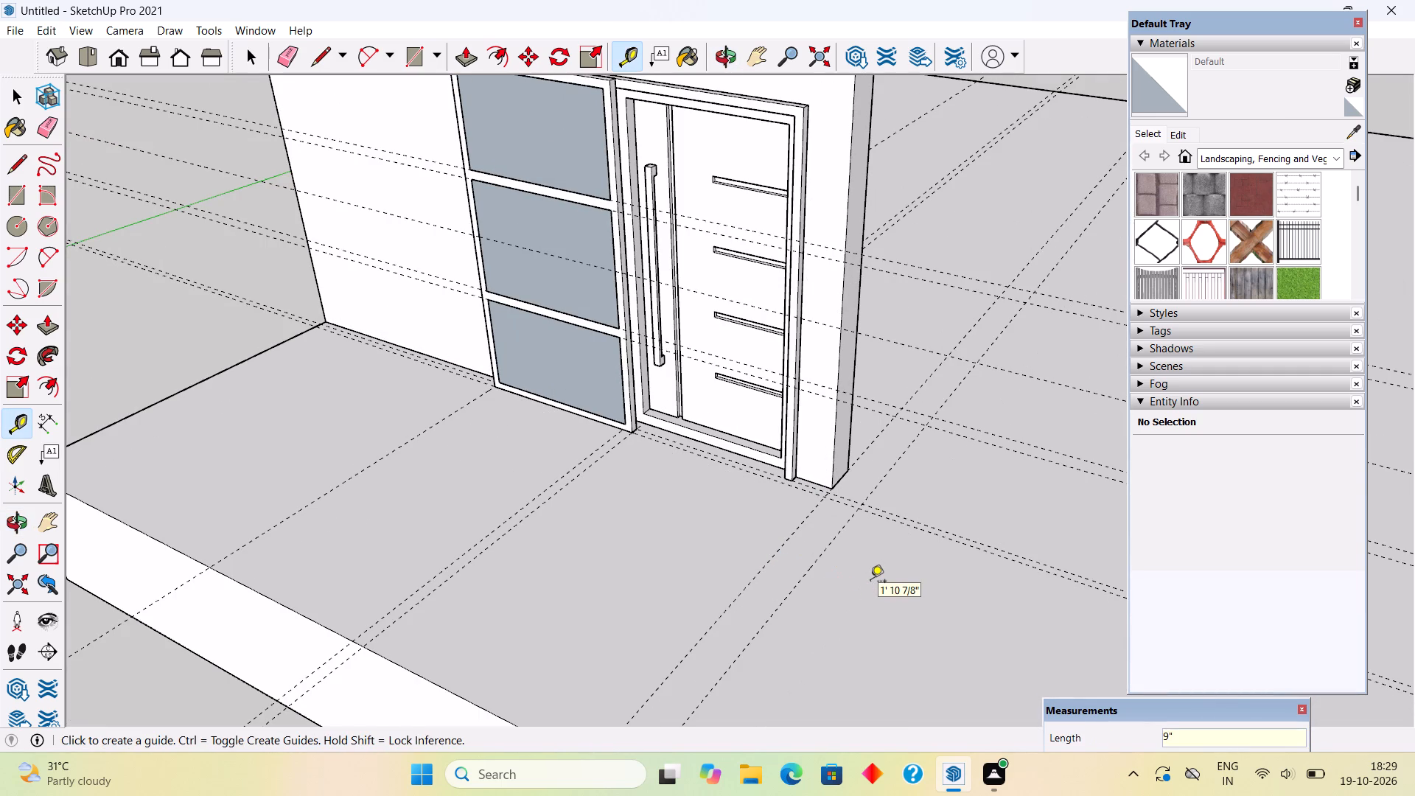
Place a guide along the base edge of the wall's back face, running past the door-side end.
{"action": "scroll", "coordinate": [856, 474], "scroll_direction": "up", "scroll_amount": 2}
{"action": "middle_click_drag", "start_coordinate": [845, 456], "coordinate": [644, 490]}
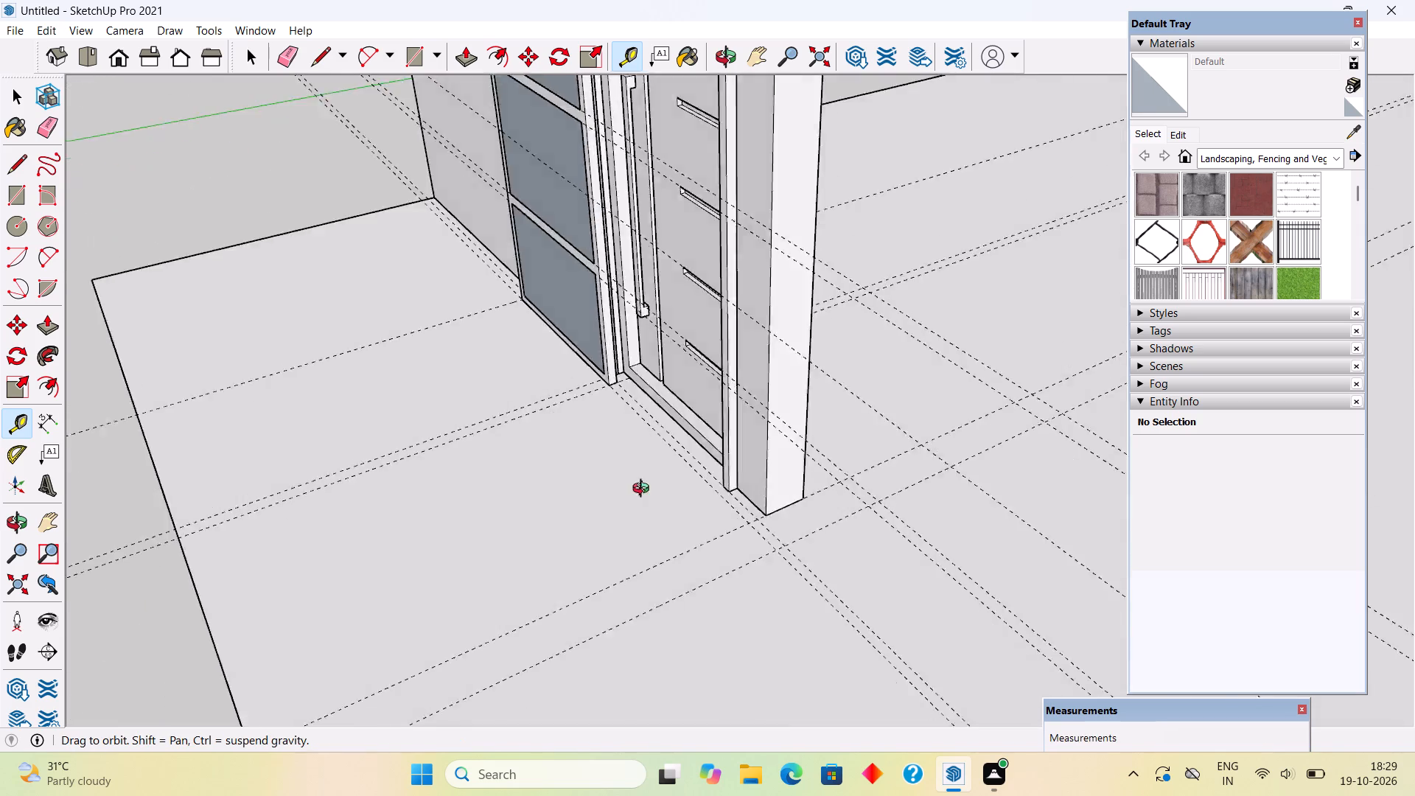
{"action": "middle_click_drag", "start_coordinate": [644, 490], "coordinate": [443, 509]}
{"action": "middle_click_drag", "start_coordinate": [729, 506], "coordinate": [538, 523]}
{"action": "scroll", "coordinate": [613, 492], "scroll_direction": "up", "scroll_amount": 4}
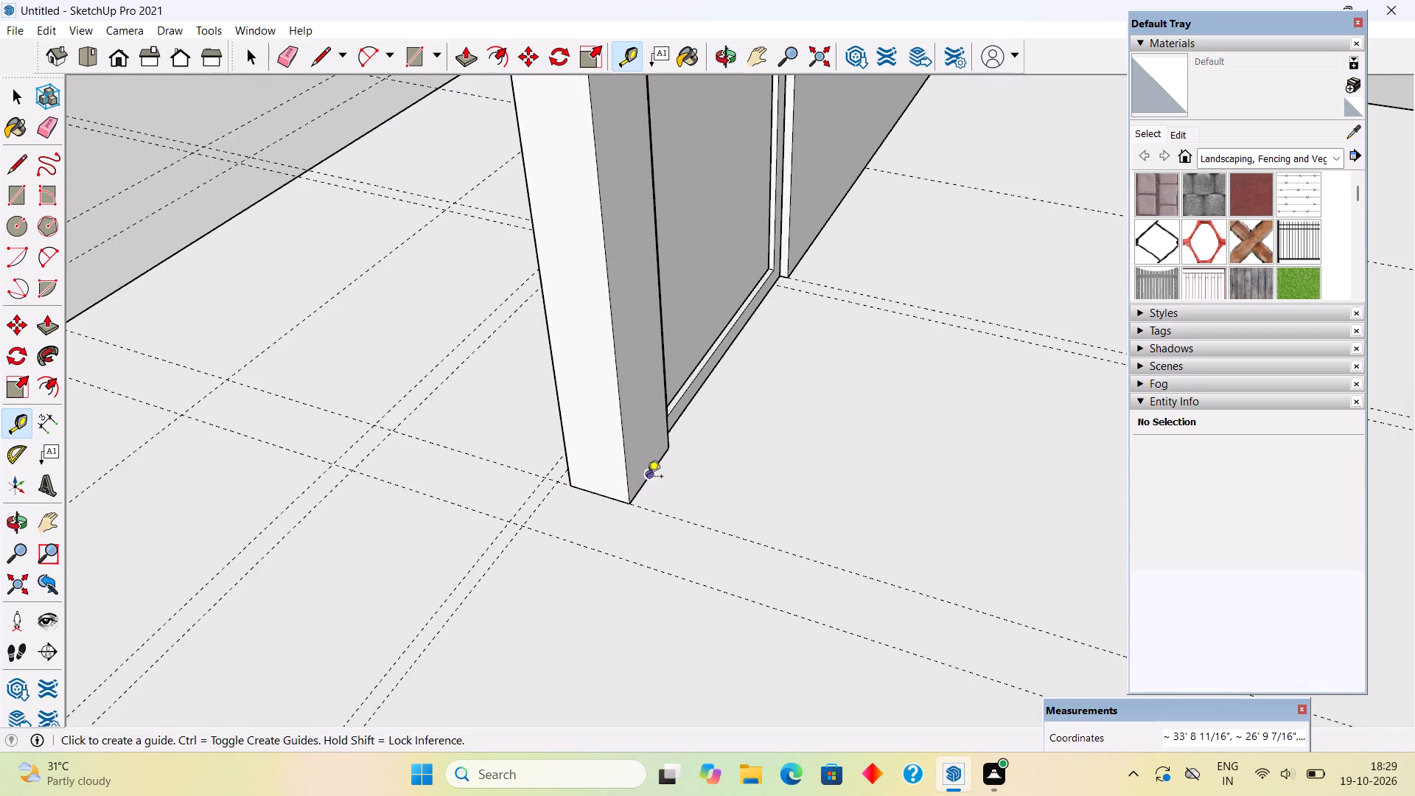
{"action": "double_click", "coordinate": [651, 483]}
{"action": "middle_click_drag", "start_coordinate": [548, 593], "coordinate": [1099, 477]}
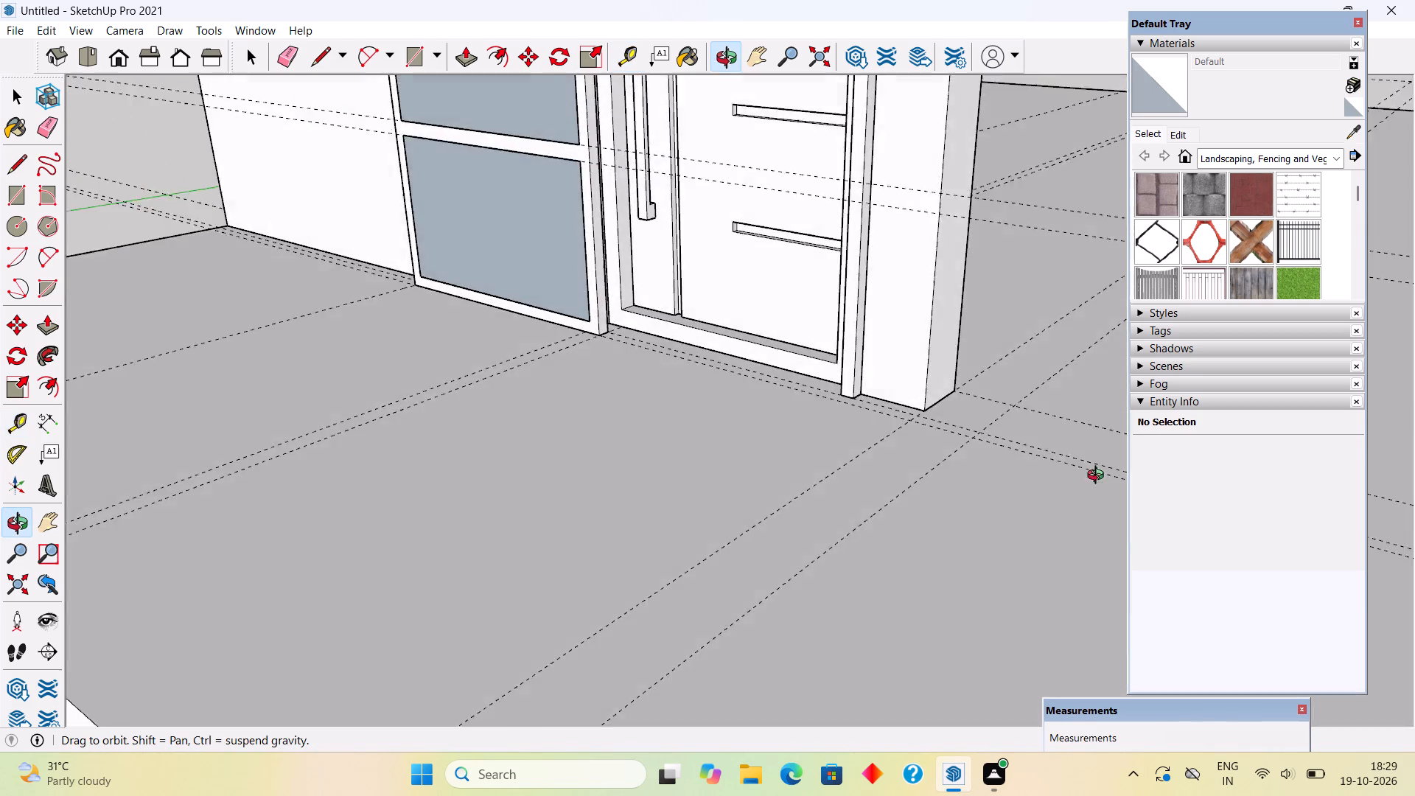
{"action": "middle_click_drag", "start_coordinate": [1099, 477], "coordinate": [1031, 570]}
{"action": "key", "text": "space"}
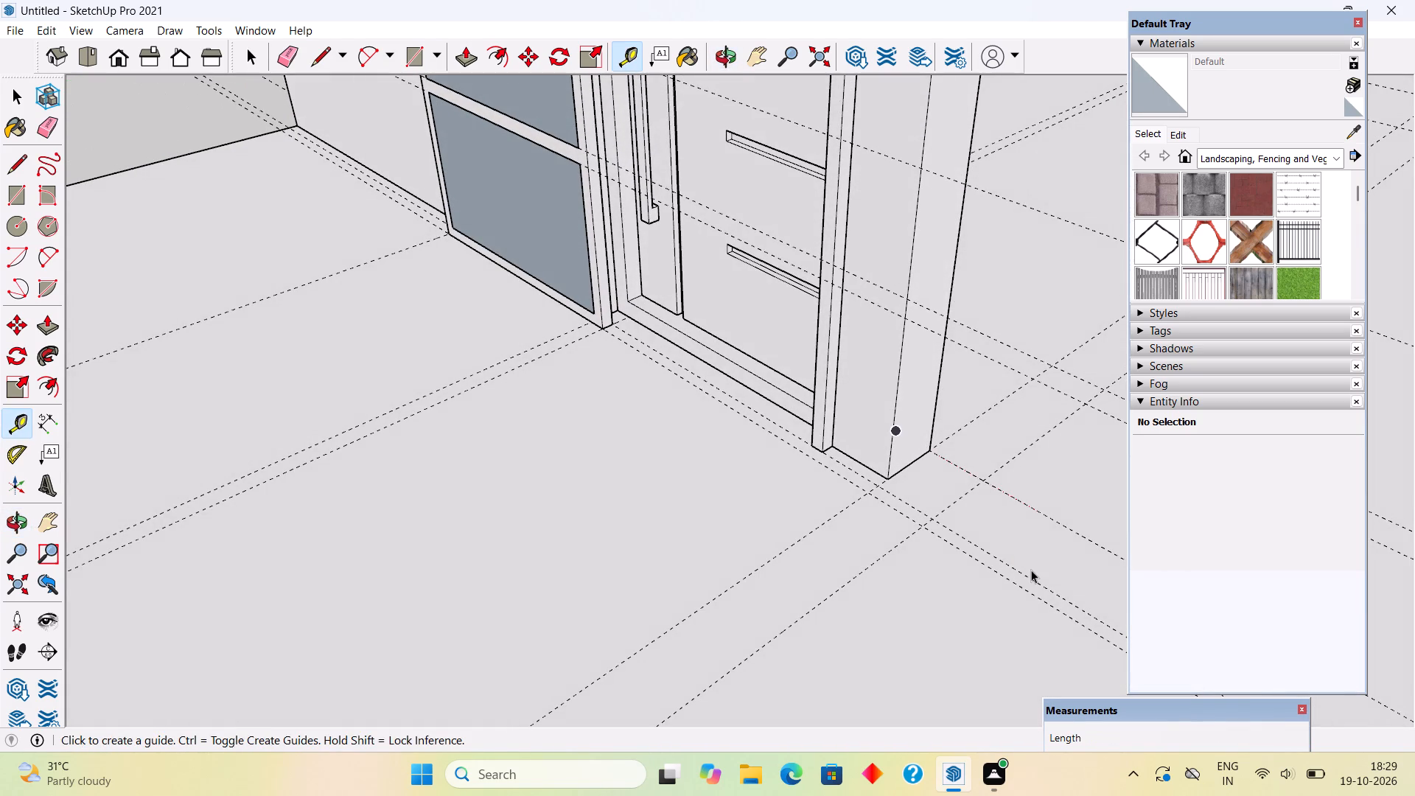
Draw a 9" wide rectangle on the platform from the wall's back end corner, running forward between the two end guides.
{"action": "type", "text": "r"}
{"action": "left_click", "coordinate": [926, 450]}
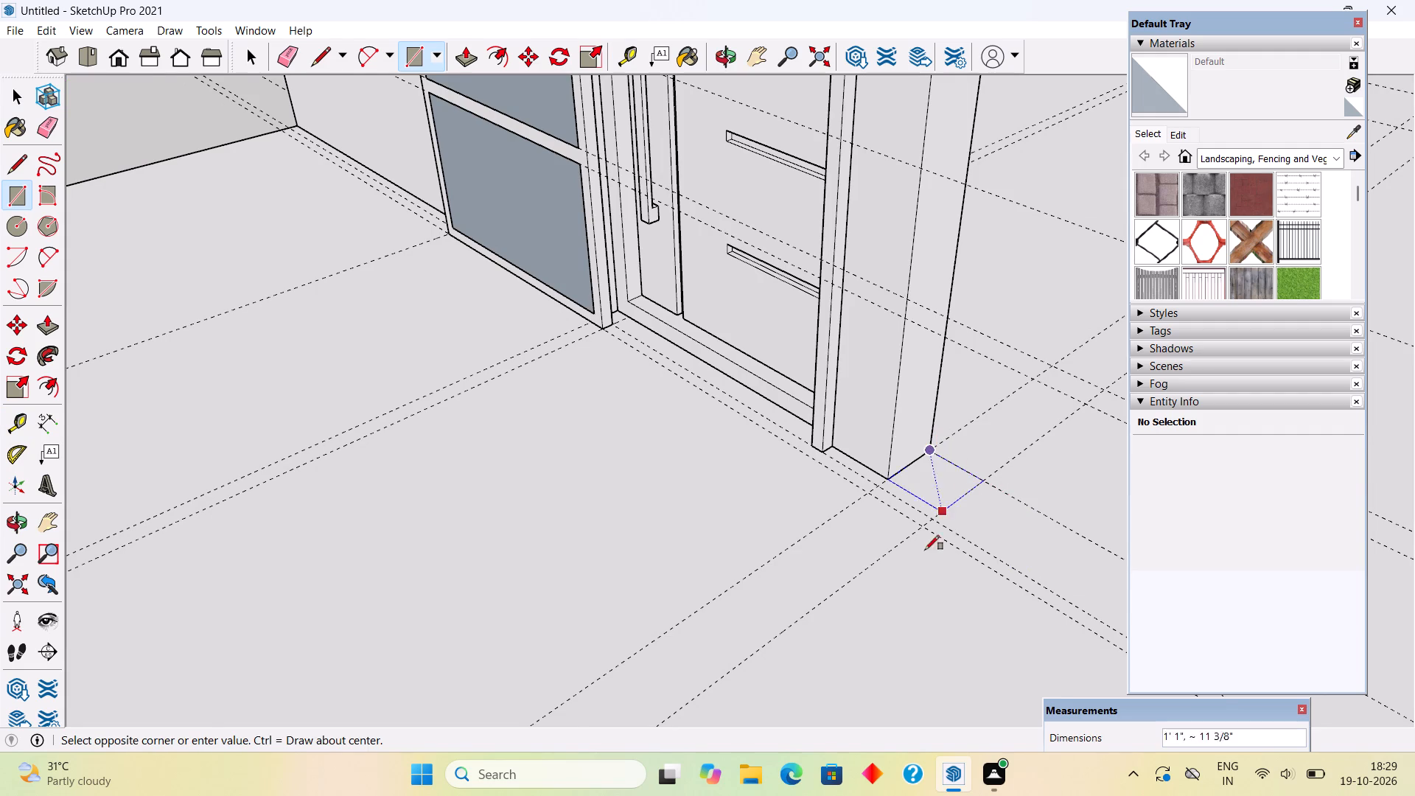
{"action": "scroll", "coordinate": [784, 629], "scroll_direction": "down", "scroll_amount": 11}
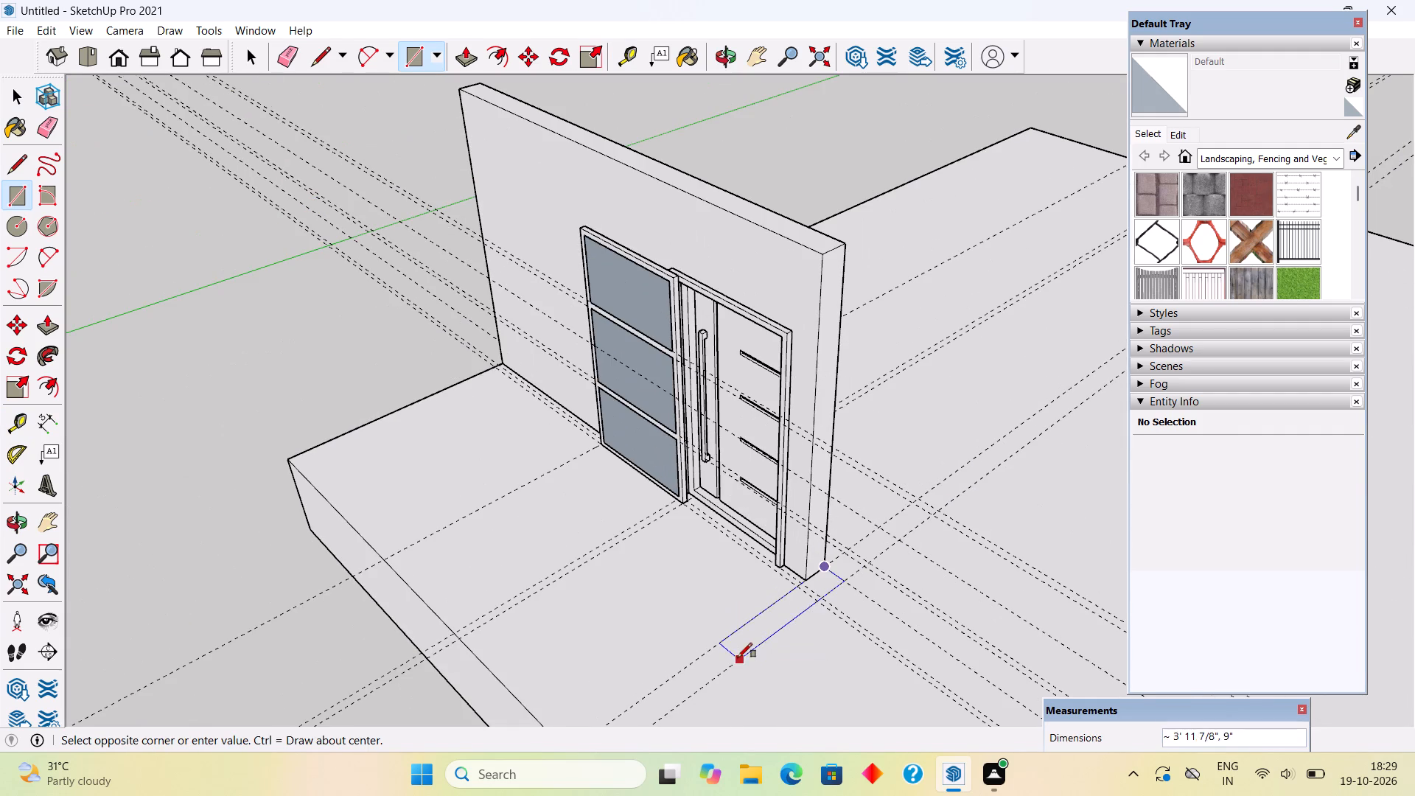
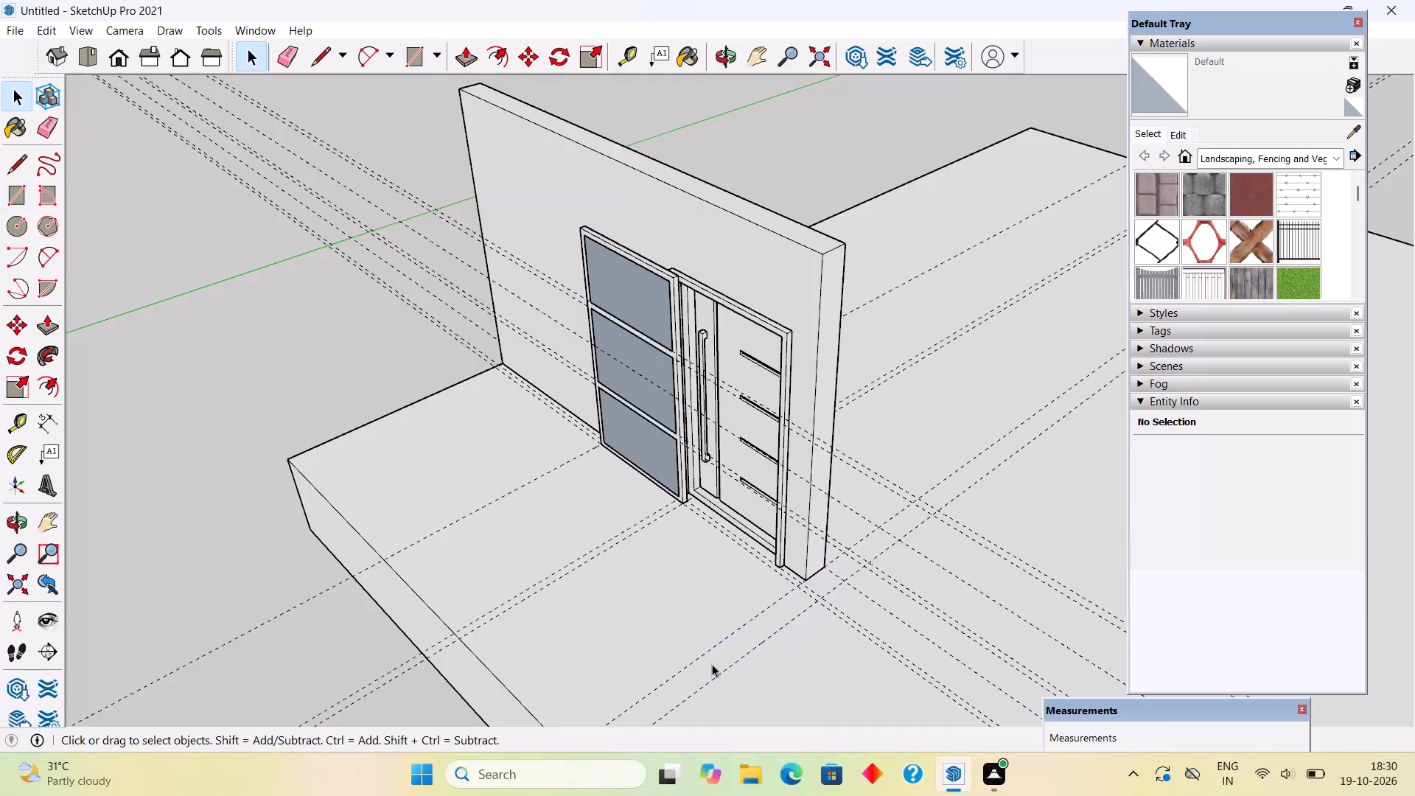
Draw a 4' by 9" rectangle on the platform from the wall's back end corner, running forward between the end guides.
{"action": "key", "text": "r"}
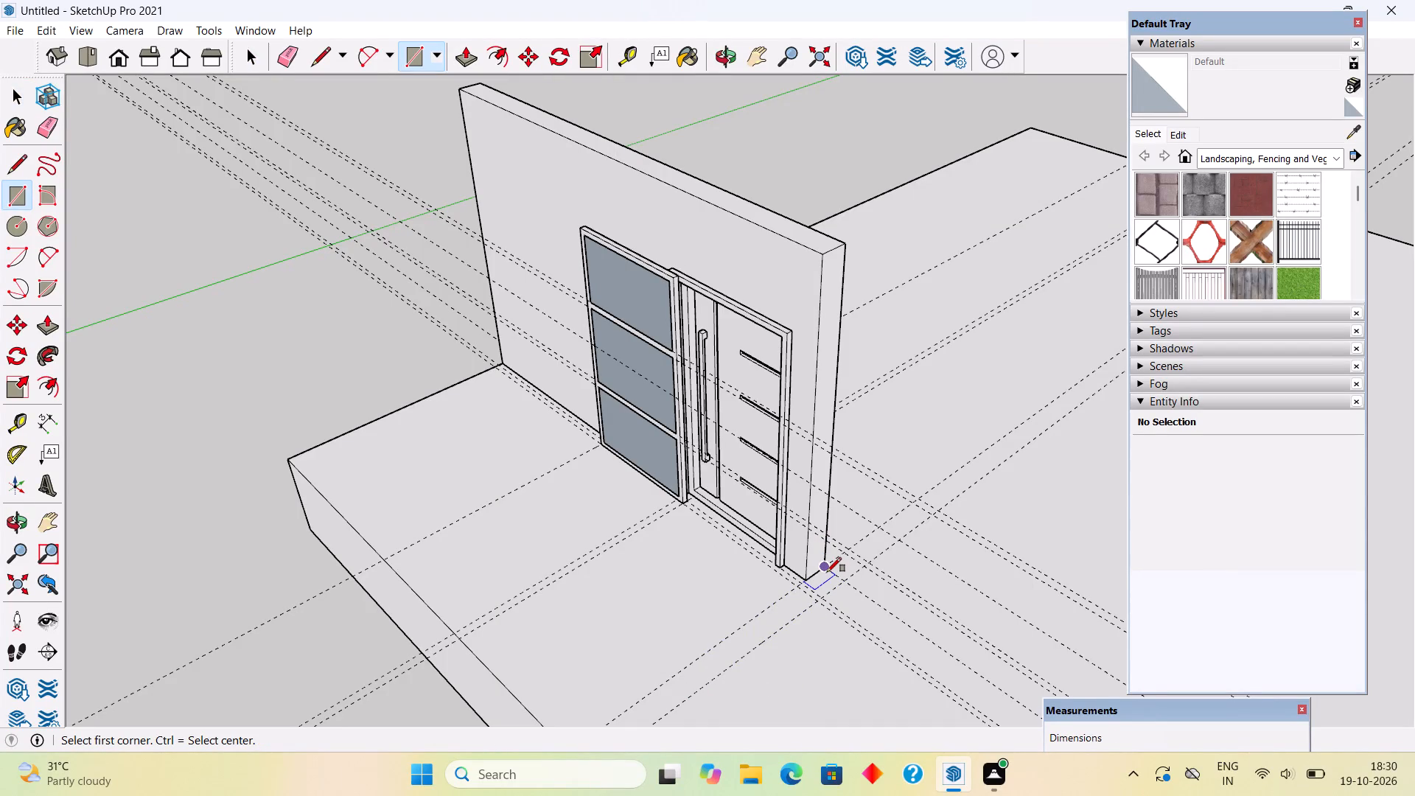
{"action": "left_click", "coordinate": [827, 571]}
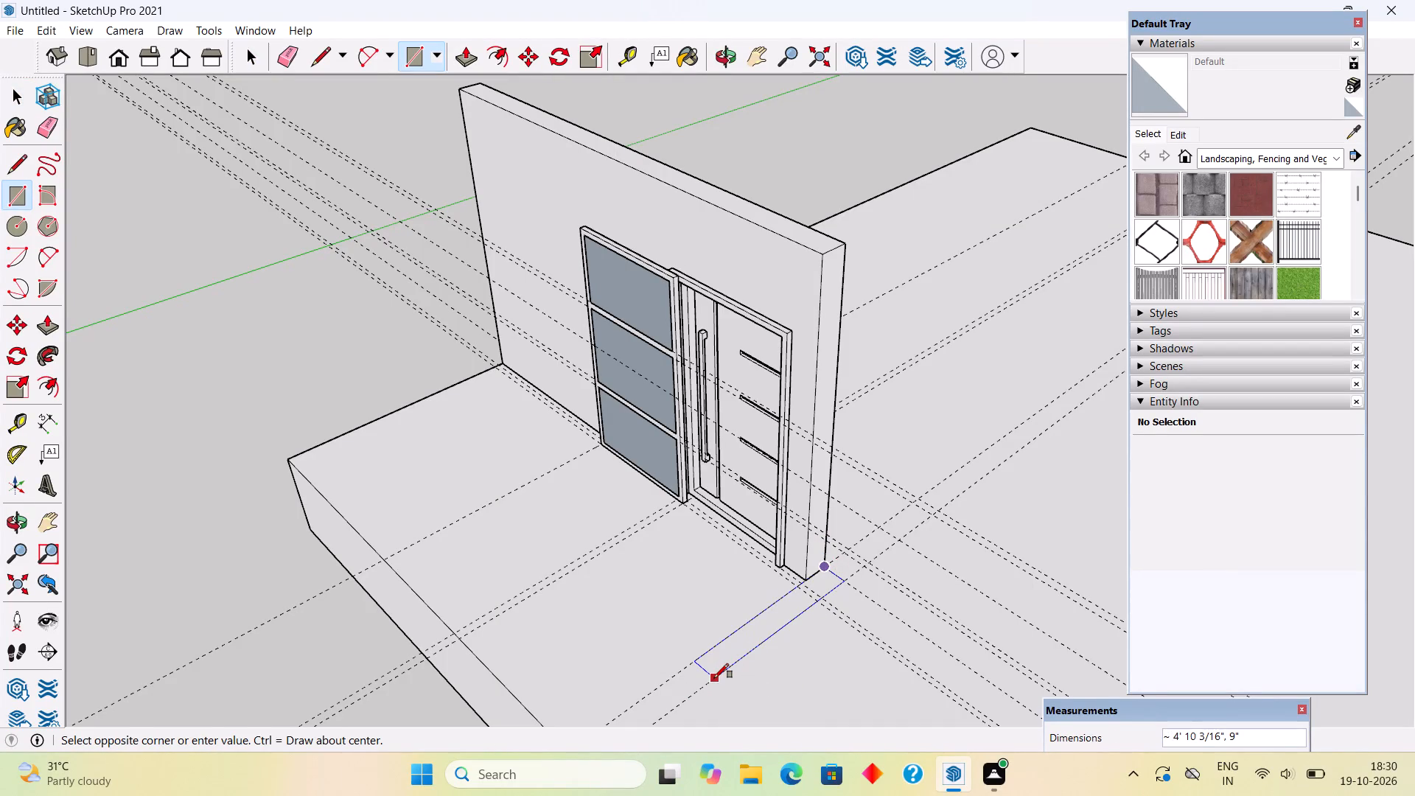
{"action": "type", "text": "4',"}
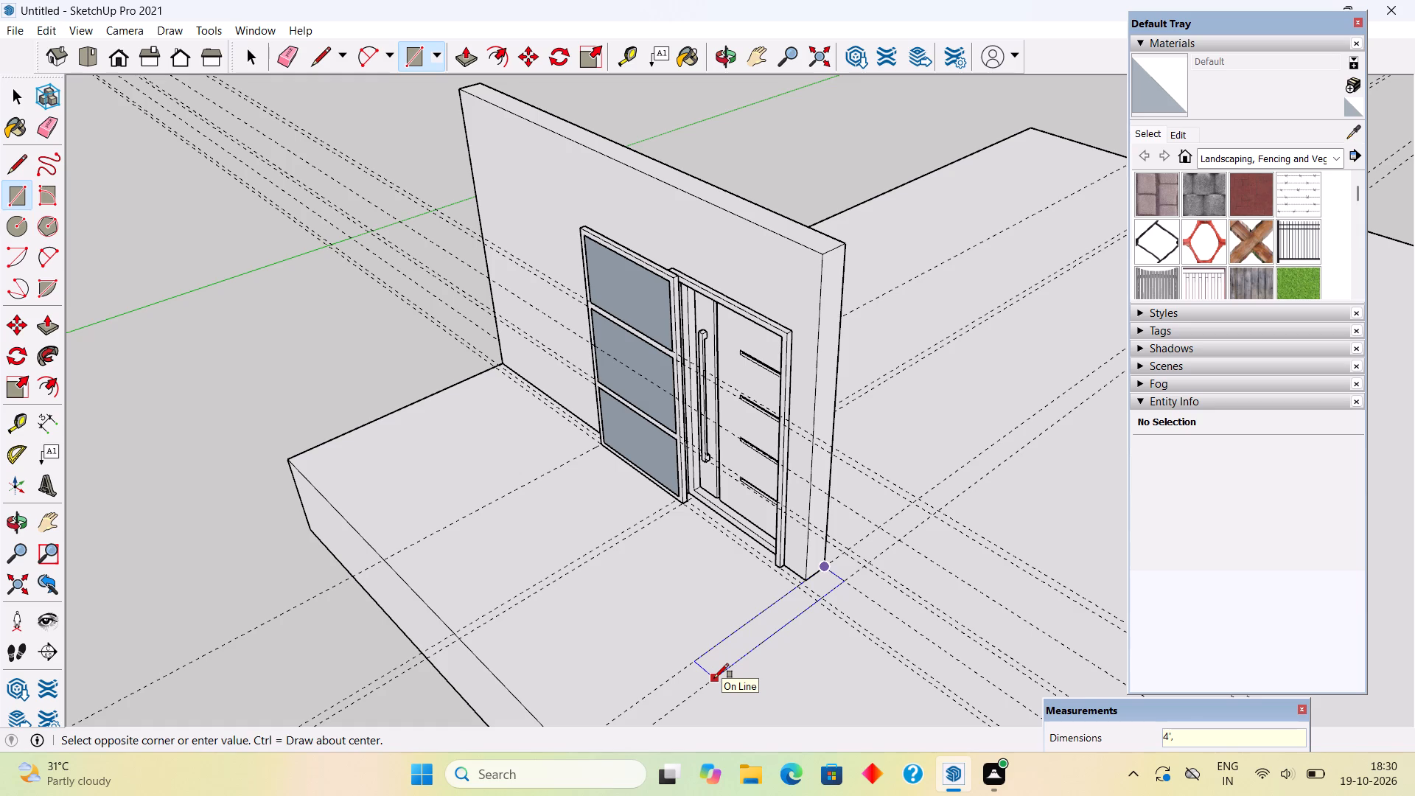
{"action": "key", "text": "9"}
{"action": "key", "text": "shift+quotedbl"}
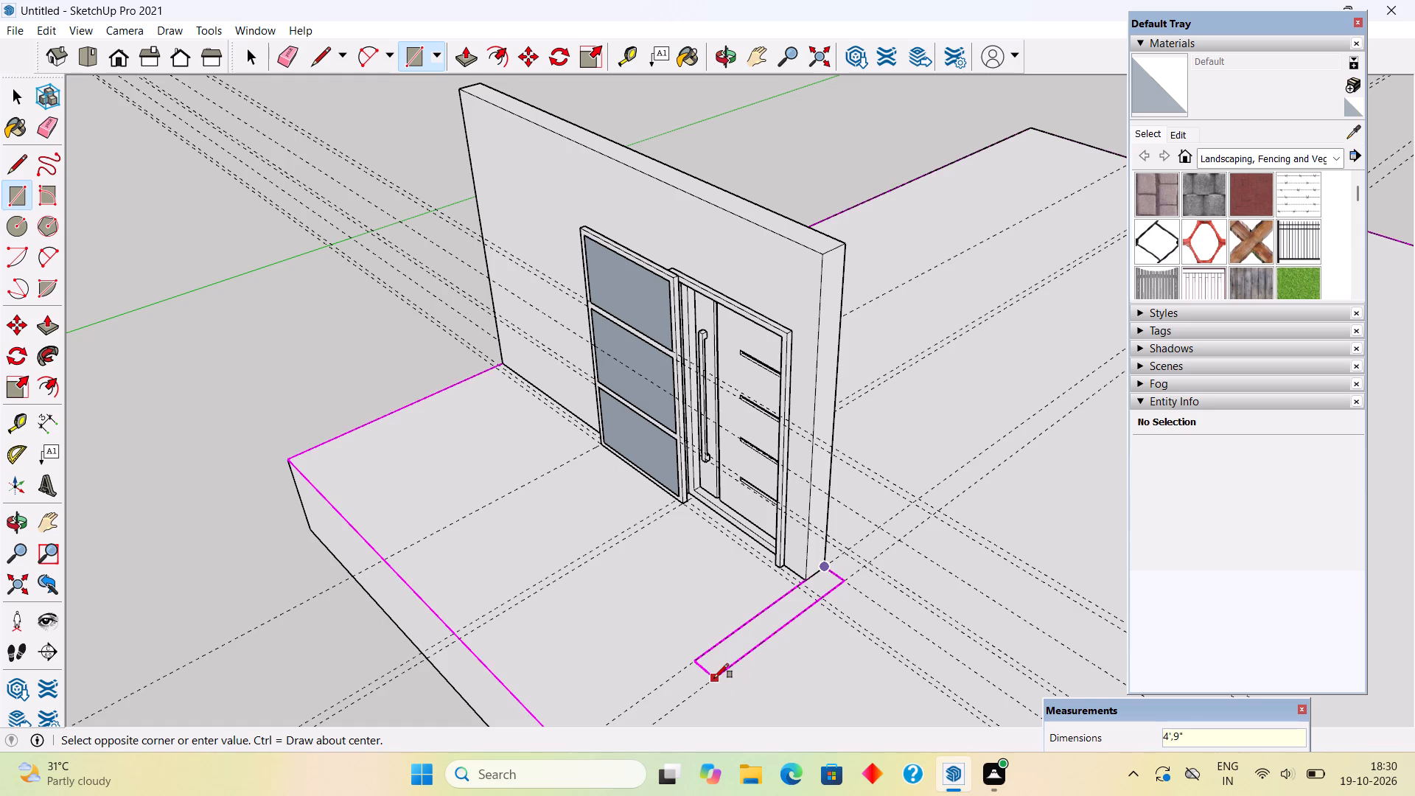
{"action": "key", "text": "Return"}
{"action": "key", "text": "space"}
Push/Pull the 4' by 9" rectangle up 10' to match the top of the existing wall.
{"action": "type", "text": "p"}
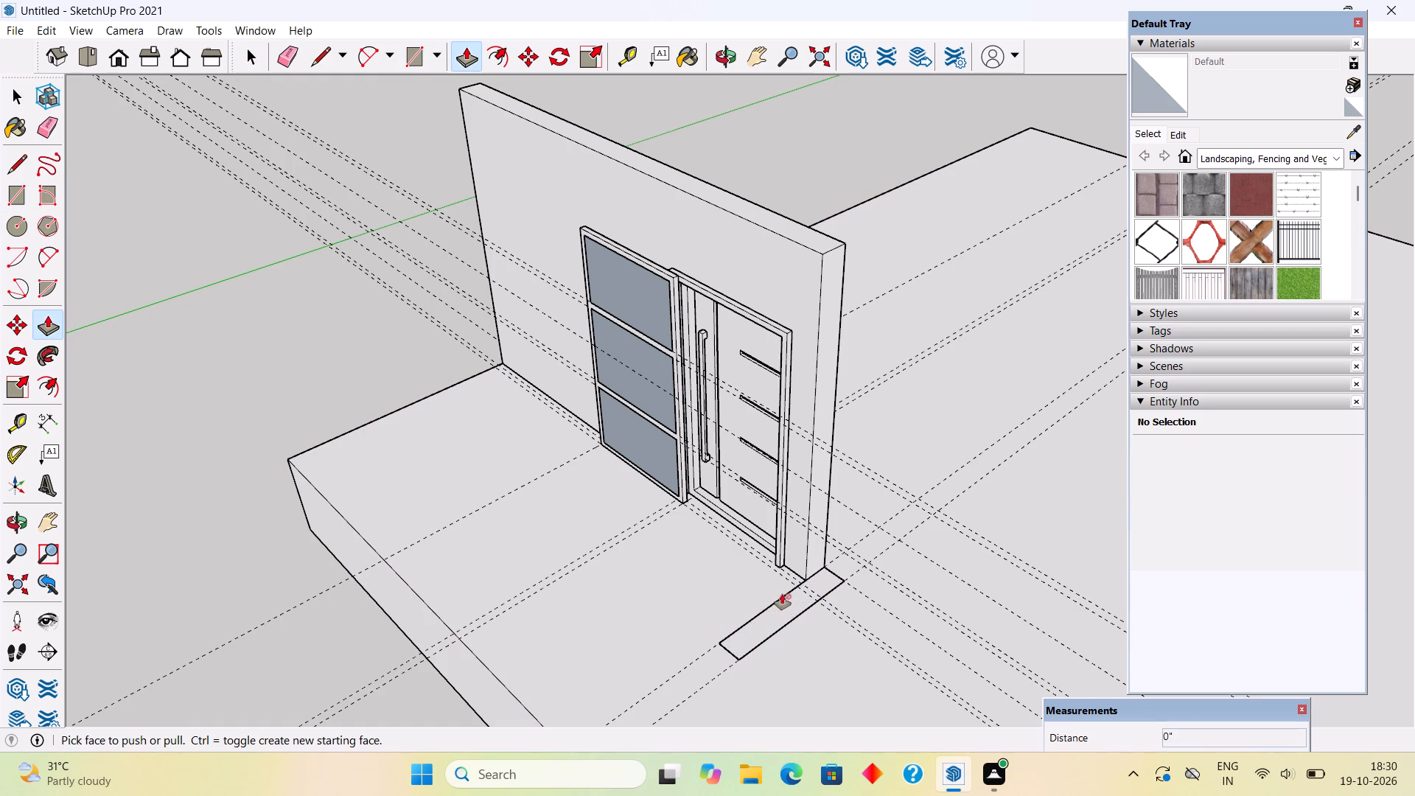
{"action": "left_click", "coordinate": [792, 610]}
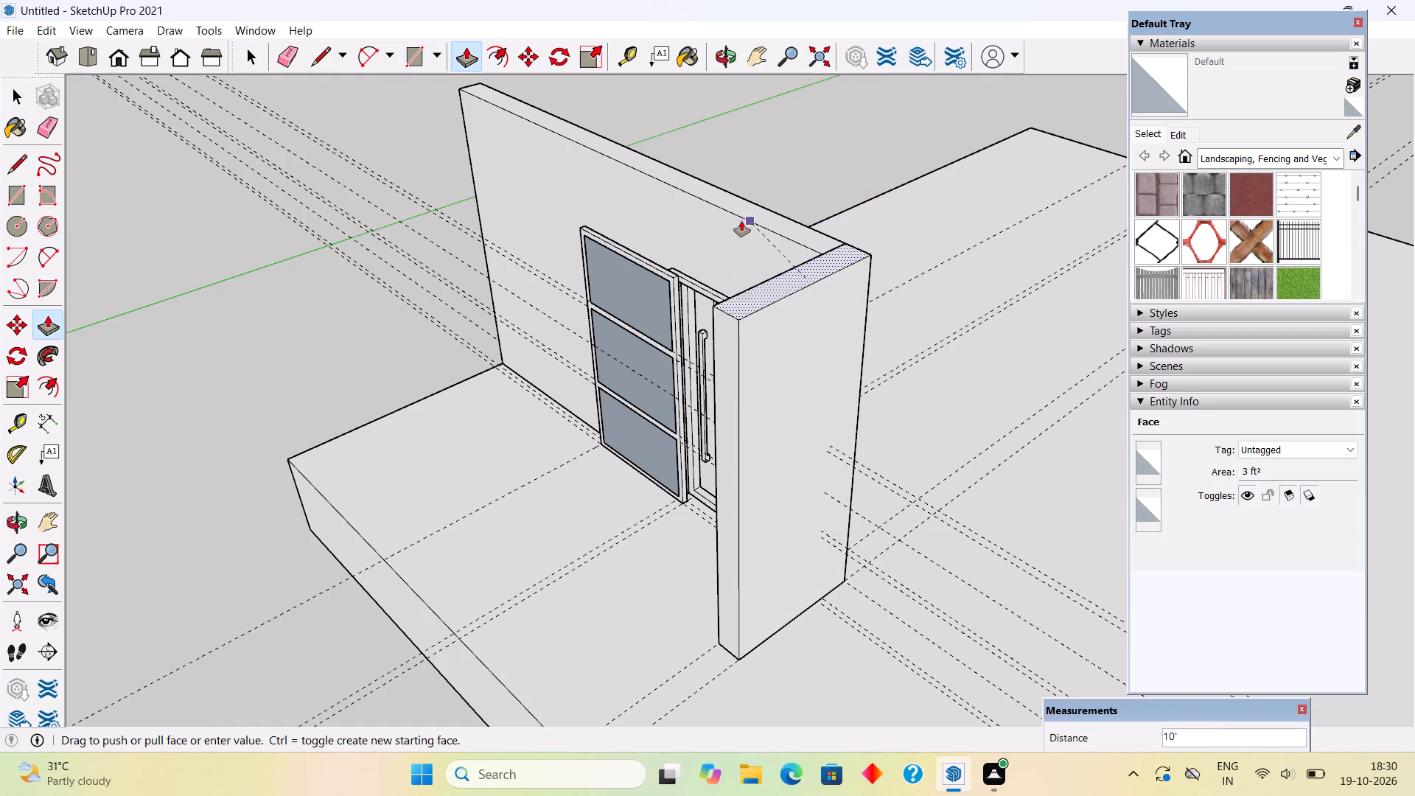
{"action": "left_click", "coordinate": [727, 207]}
{"action": "key", "text": "space"}
Make the whole new side wall beside the door into a group.
{"action": "triple_click", "coordinate": [801, 403]}
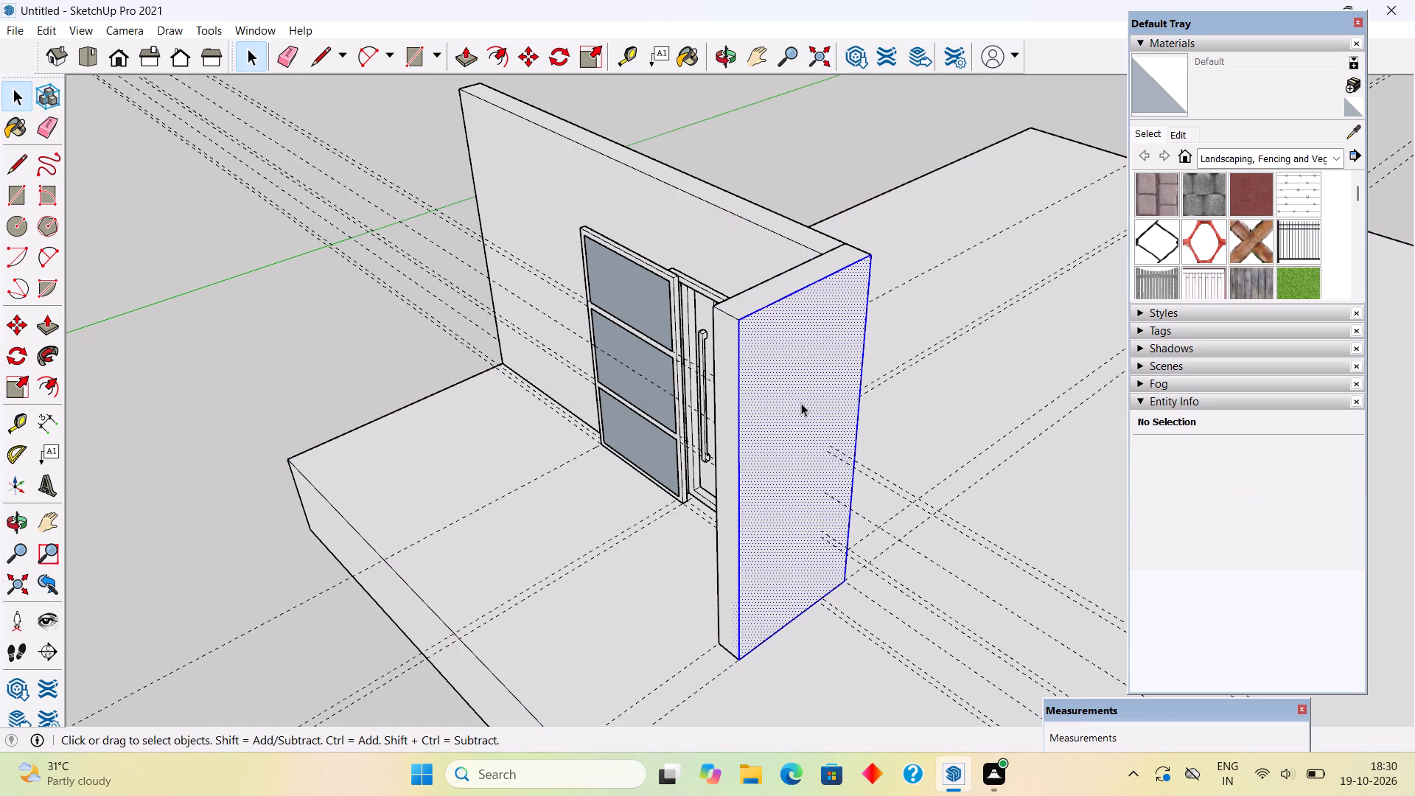
{"action": "right_click", "coordinate": [801, 403]}
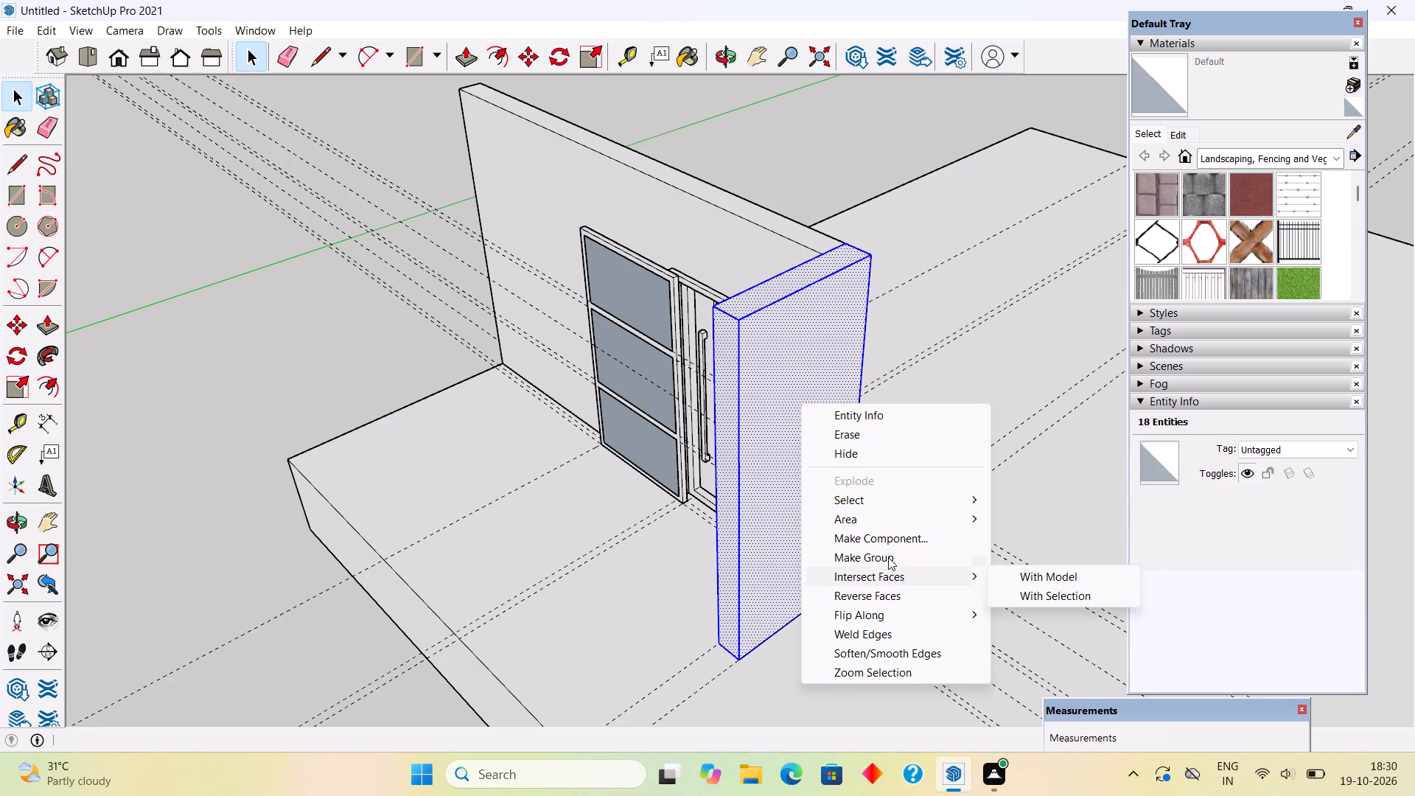
{"action": "left_click", "coordinate": [888, 557]}
{"action": "left_click", "coordinate": [776, 164]}
Examine the new side wall together with the door wall and platform from several angles and distances.
{"action": "middle_click_drag", "start_coordinate": [476, 602], "coordinate": [1073, 355]}
{"action": "scroll", "coordinate": [1073, 355], "scroll_direction": "down", "scroll_amount": 4}
{"action": "middle_click_drag", "start_coordinate": [974, 319], "coordinate": [884, 522]}
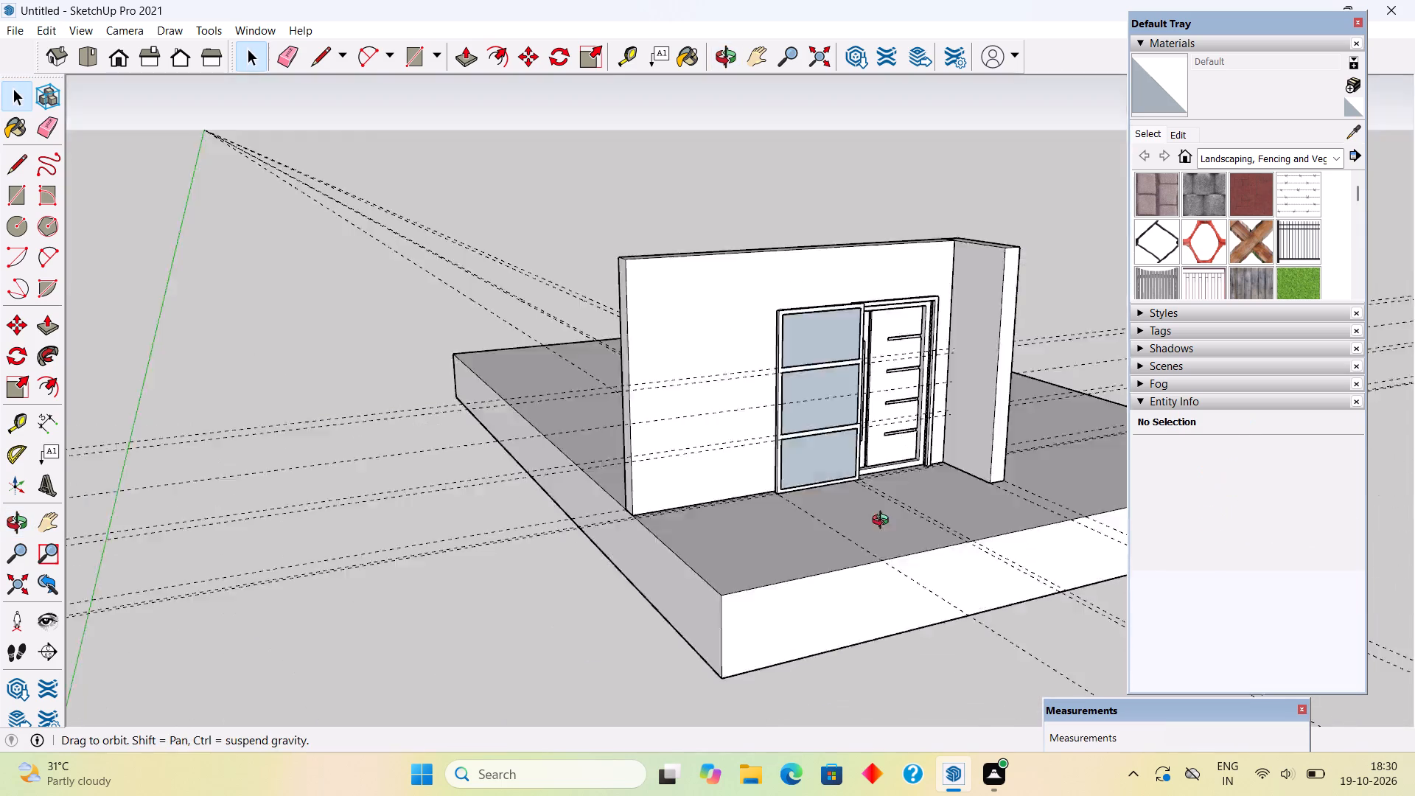
{"action": "middle_click_drag", "start_coordinate": [884, 522], "coordinate": [852, 680]}
{"action": "scroll", "coordinate": [813, 517], "scroll_direction": "down", "scroll_amount": 3}
{"action": "middle_click_drag", "start_coordinate": [974, 504], "coordinate": [863, 320]}
{"action": "scroll", "coordinate": [861, 320], "scroll_direction": "up", "scroll_amount": 1}
{"action": "middle_click_drag", "start_coordinate": [901, 455], "coordinate": [870, 395]}
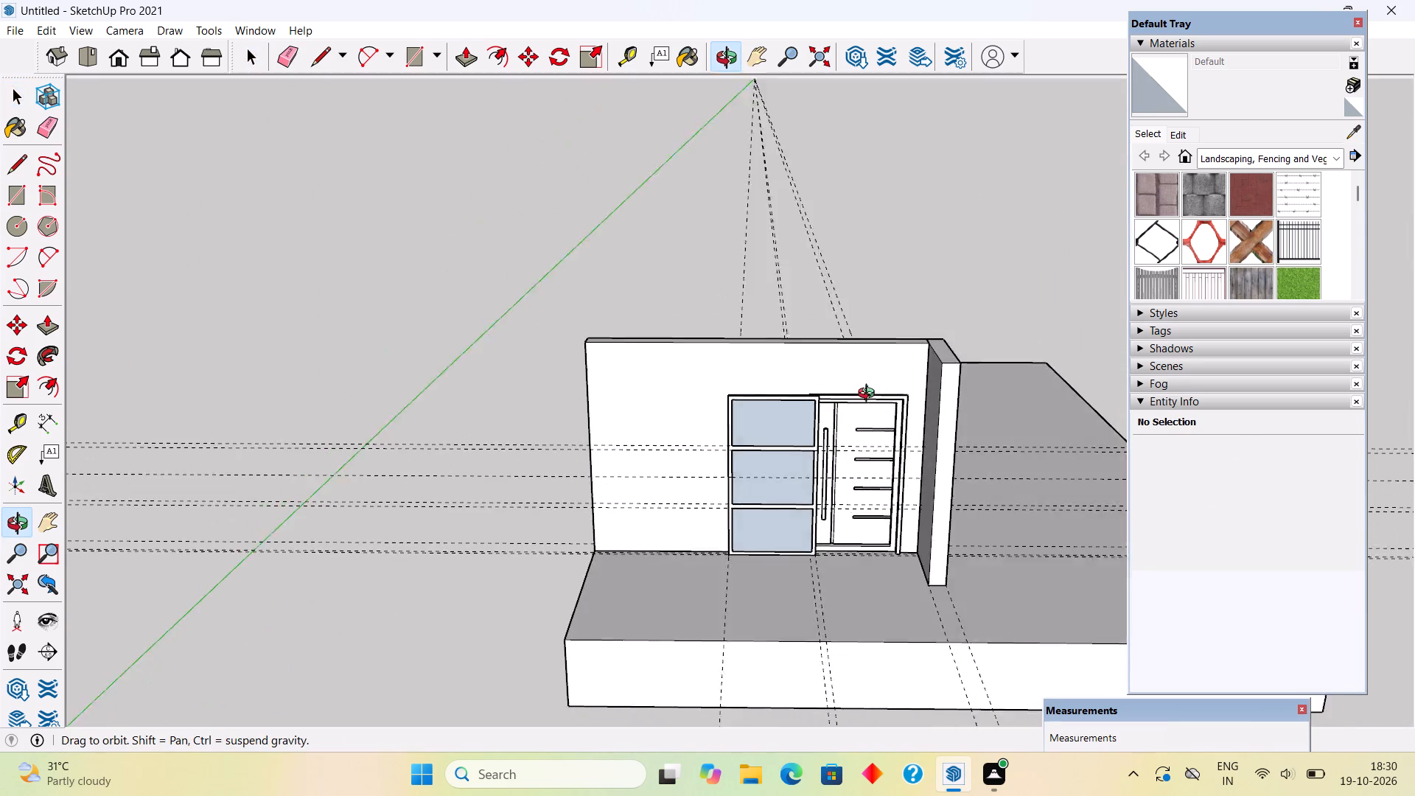
{"action": "middle_click_drag", "start_coordinate": [870, 395], "coordinate": [850, 427]}
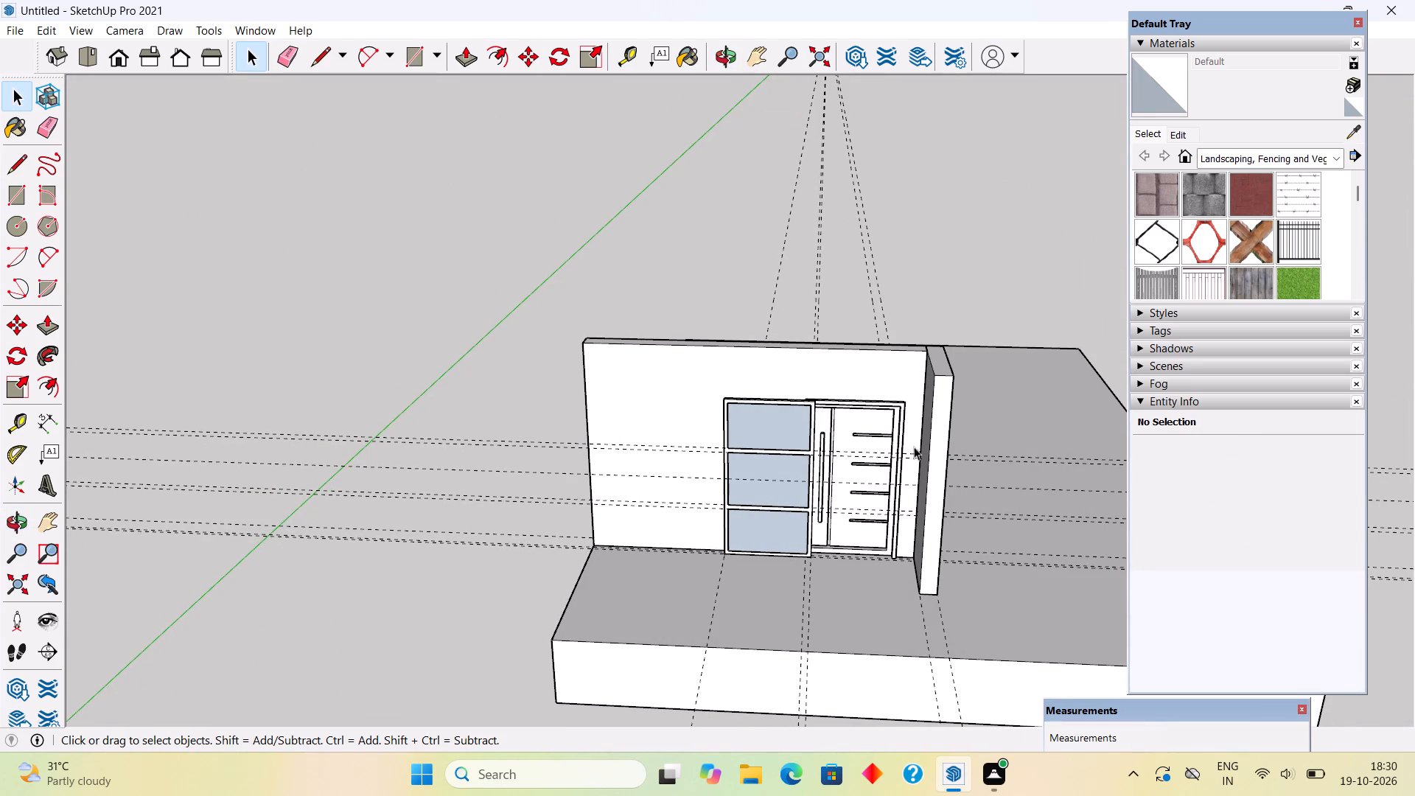
{"action": "scroll", "coordinate": [910, 443], "scroll_direction": "down", "scroll_amount": 3}
{"action": "middle_click_drag", "start_coordinate": [875, 355], "coordinate": [888, 514]}
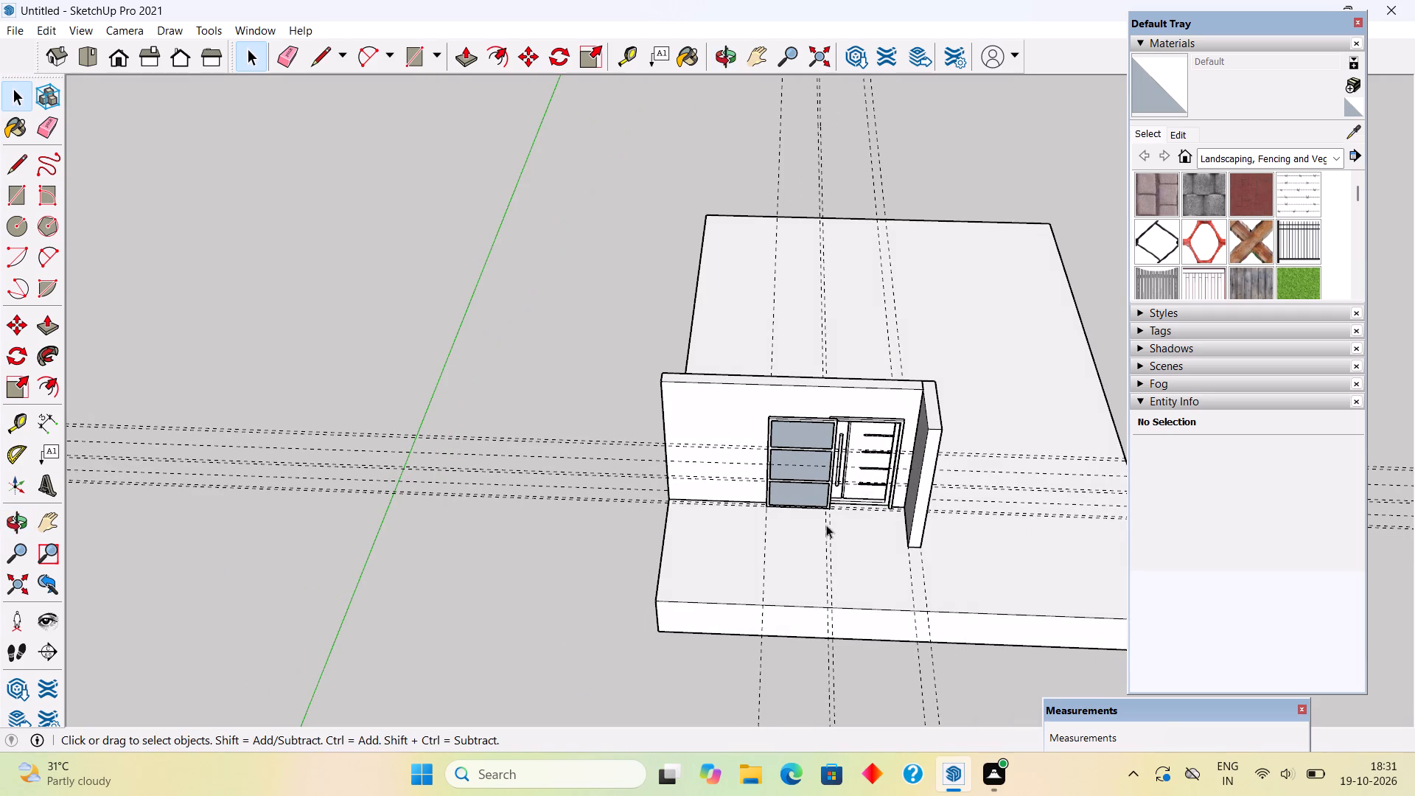
{"action": "middle_click_drag", "start_coordinate": [894, 541], "coordinate": [948, 481]}
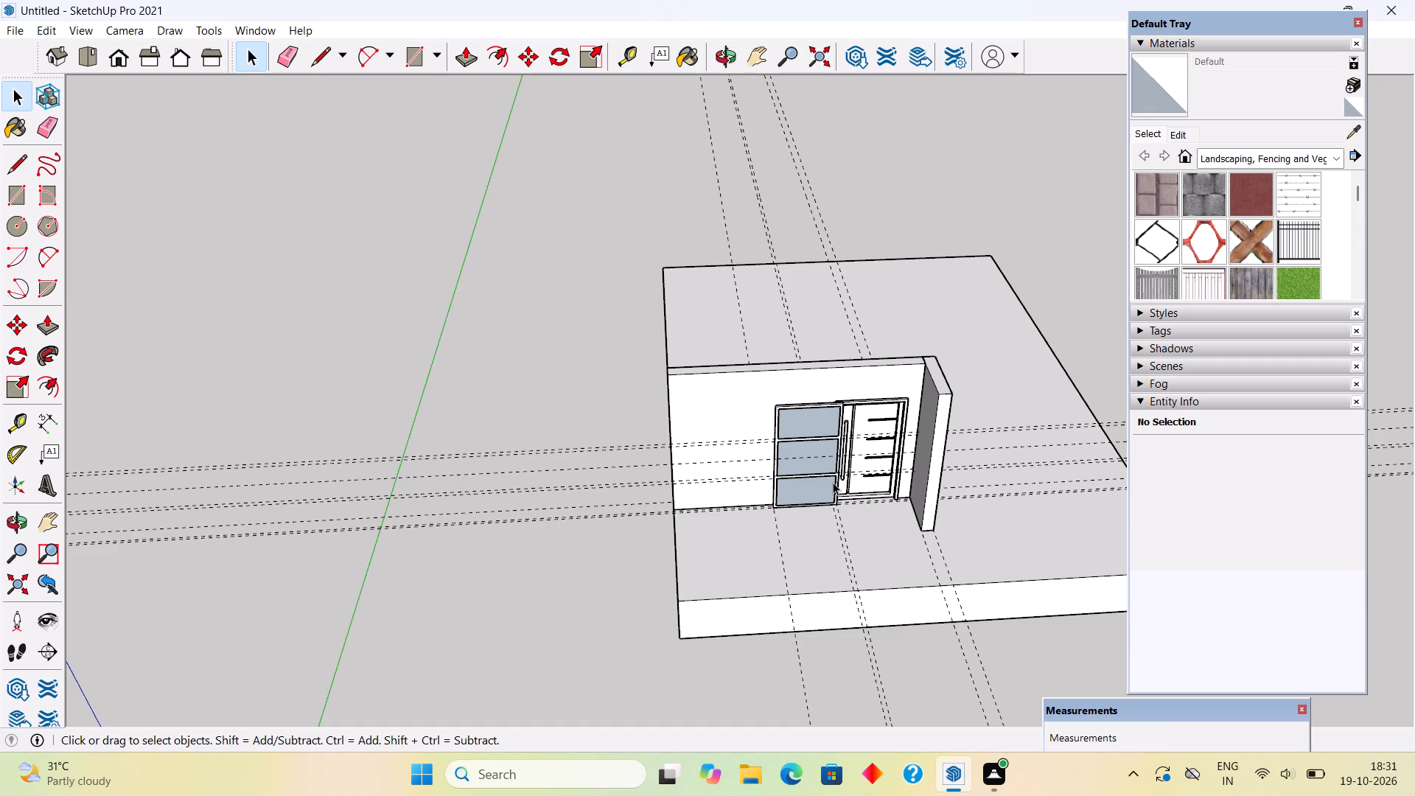
{"action": "scroll", "coordinate": [738, 409], "scroll_direction": "down", "scroll_amount": 4}
{"action": "middle_click_drag", "start_coordinate": [761, 402], "coordinate": [683, 572]}
{"action": "scroll", "coordinate": [683, 572], "scroll_direction": "down", "scroll_amount": 1}
{"action": "scroll", "coordinate": [772, 388], "scroll_direction": "down", "scroll_amount": 4}
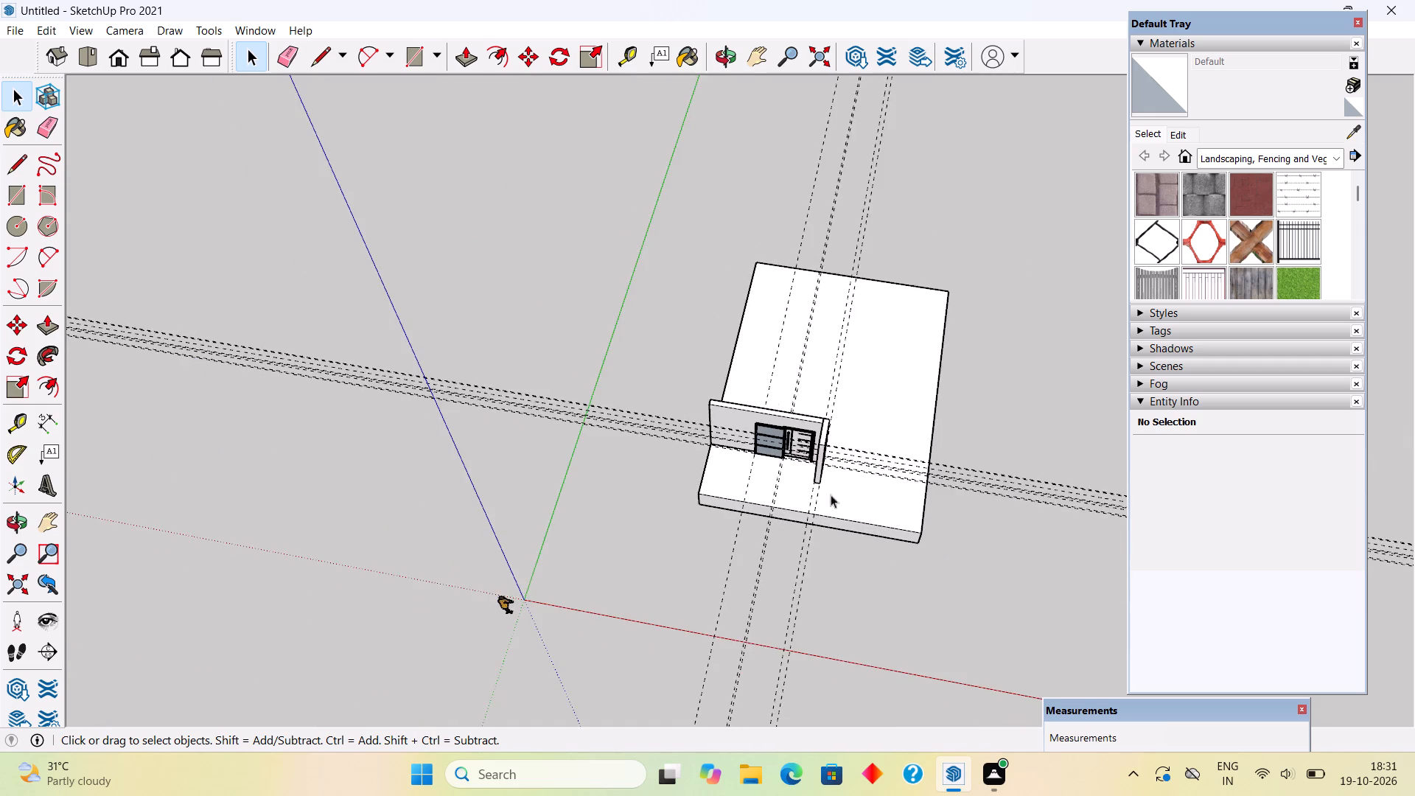
{"action": "middle_click_drag", "start_coordinate": [889, 541], "coordinate": [716, 329]}
{"action": "scroll", "coordinate": [742, 331], "scroll_direction": "up", "scroll_amount": 4}
{"action": "middle_click_drag", "start_coordinate": [880, 544], "coordinate": [1008, 475]}
{"action": "scroll", "coordinate": [1009, 475], "scroll_direction": "up", "scroll_amount": 1}
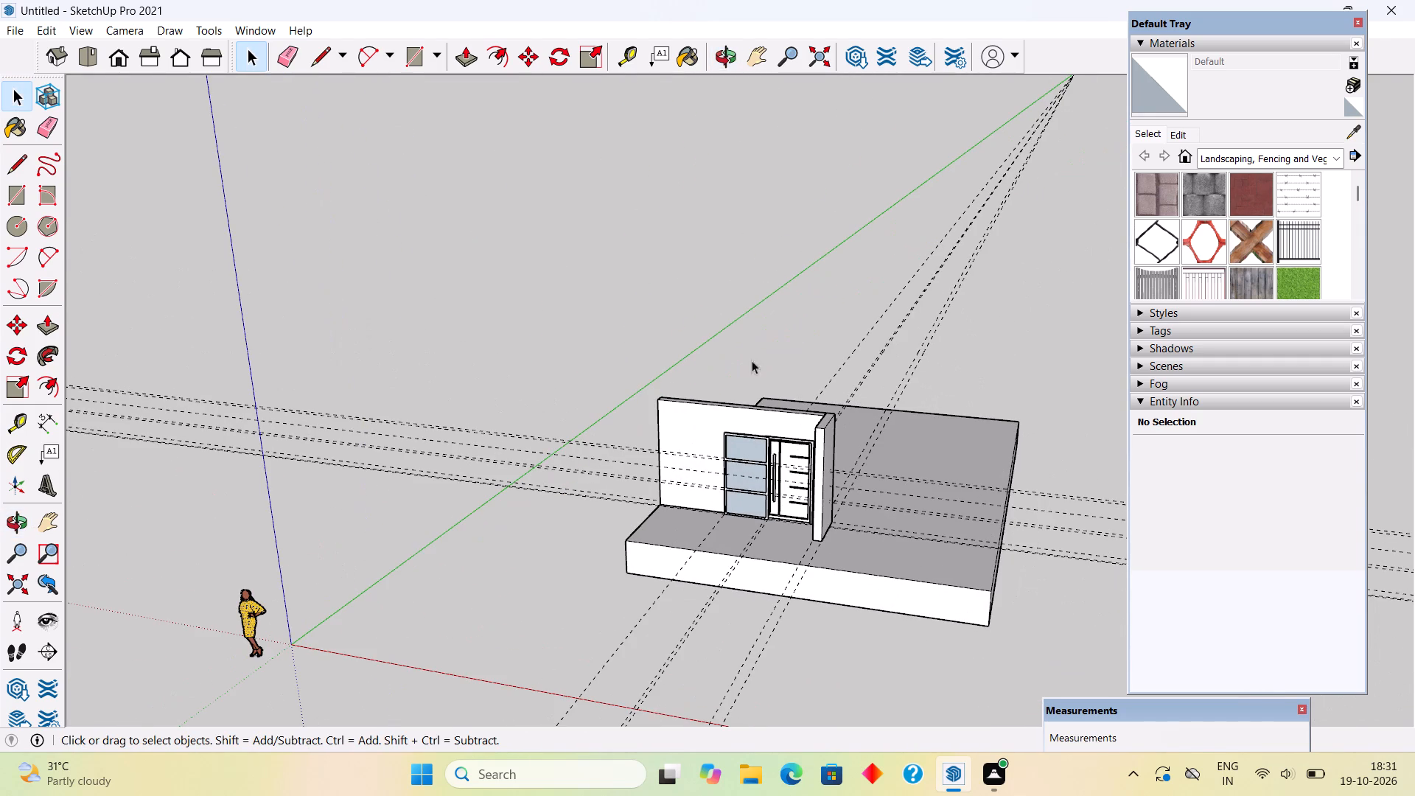
Delete all construction guides from the model.
{"action": "left_click", "coordinate": [53, 30]}
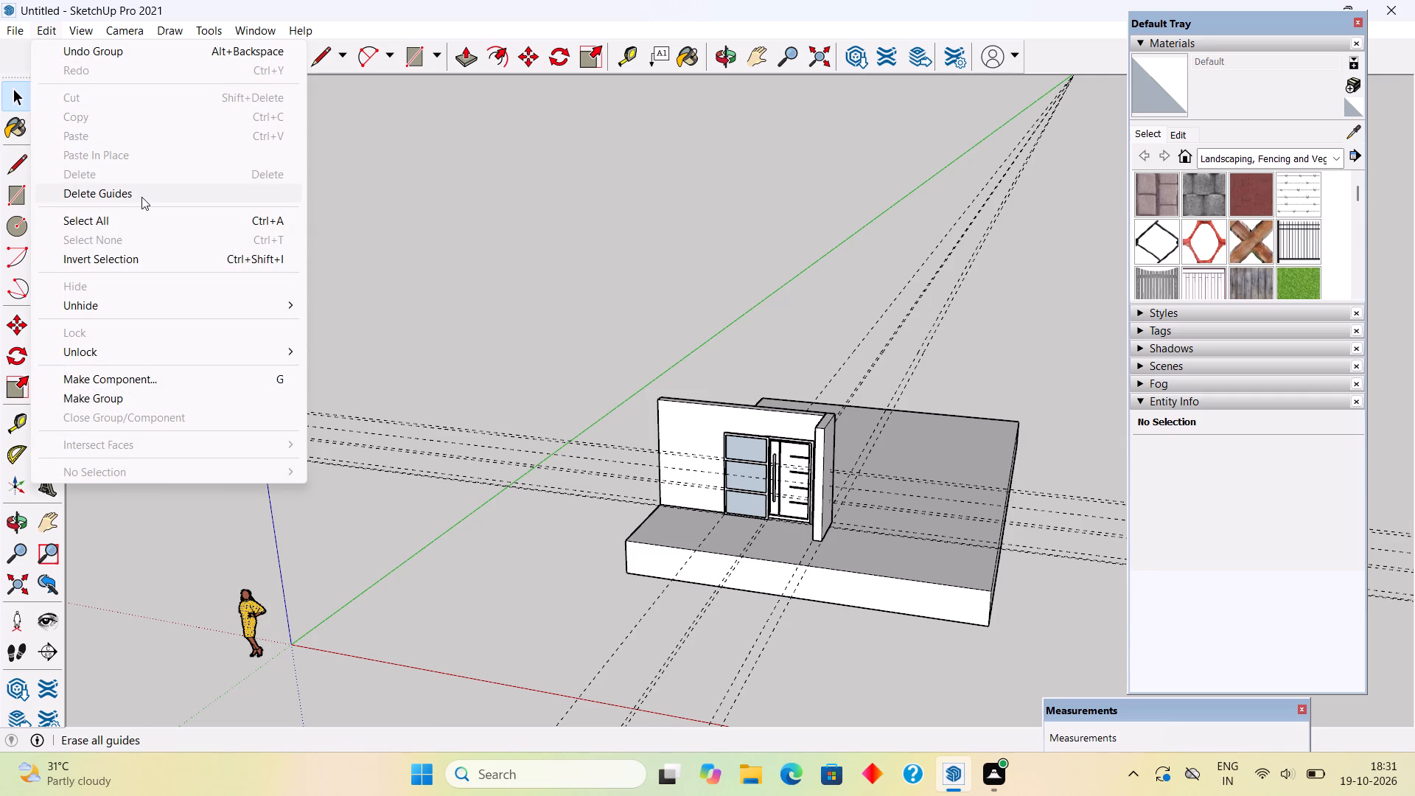
{"action": "left_click", "coordinate": [141, 197]}
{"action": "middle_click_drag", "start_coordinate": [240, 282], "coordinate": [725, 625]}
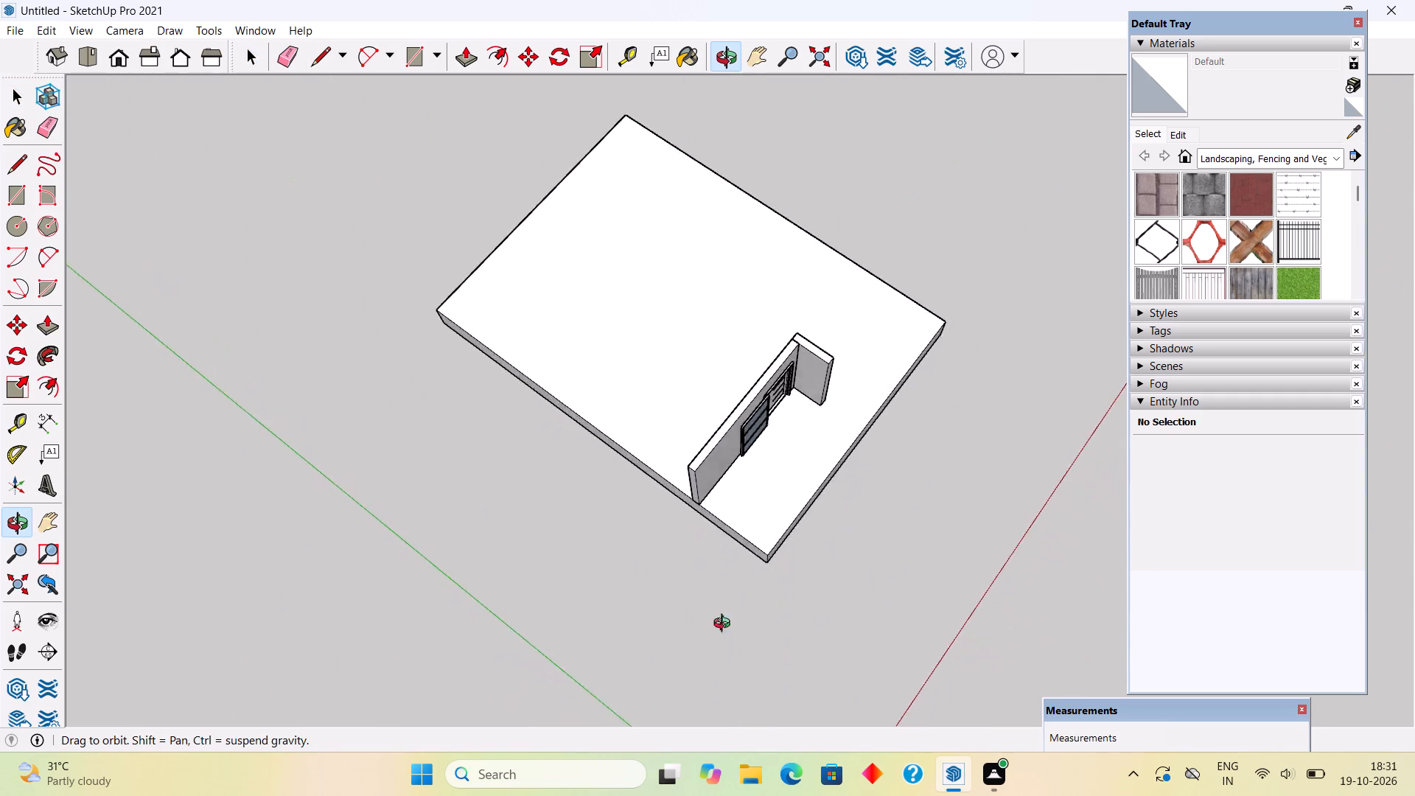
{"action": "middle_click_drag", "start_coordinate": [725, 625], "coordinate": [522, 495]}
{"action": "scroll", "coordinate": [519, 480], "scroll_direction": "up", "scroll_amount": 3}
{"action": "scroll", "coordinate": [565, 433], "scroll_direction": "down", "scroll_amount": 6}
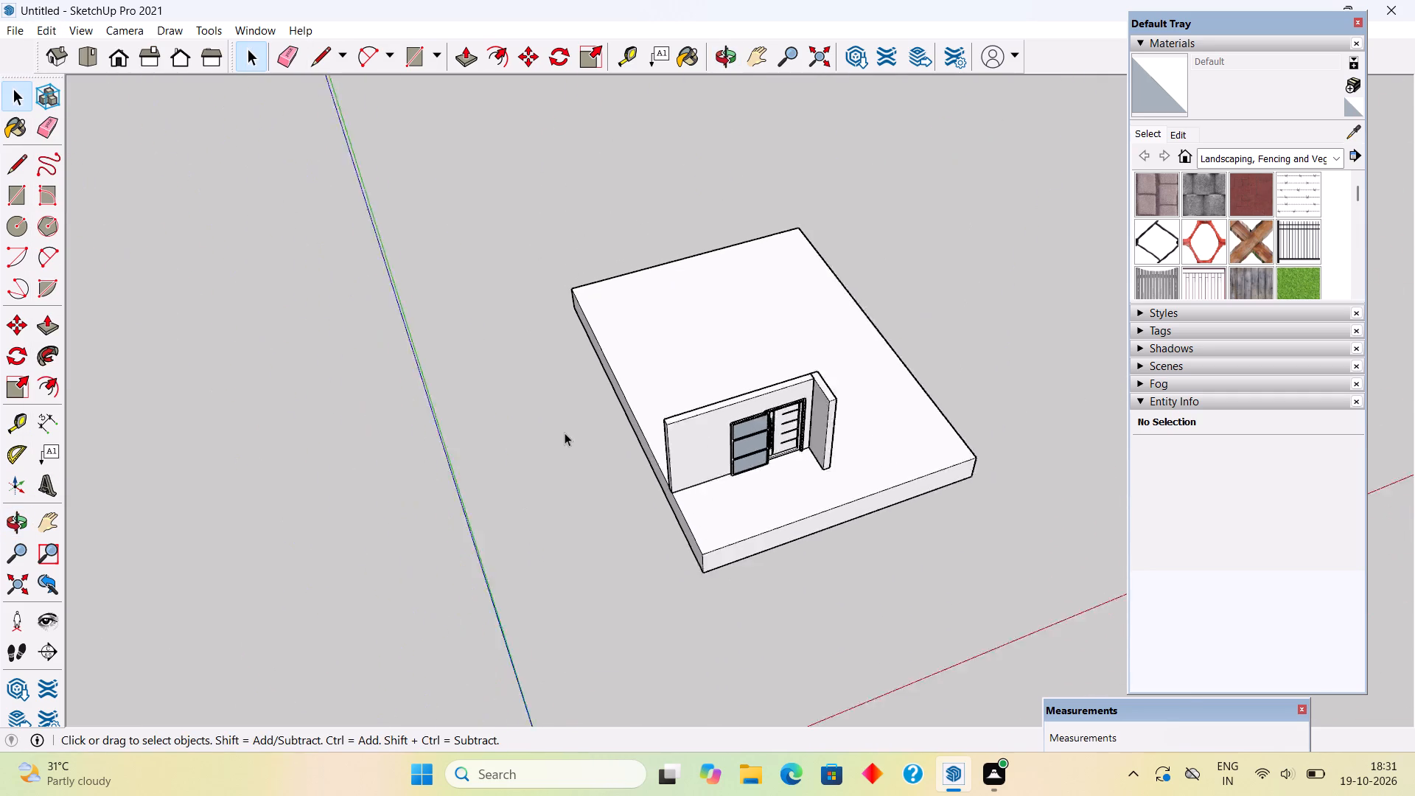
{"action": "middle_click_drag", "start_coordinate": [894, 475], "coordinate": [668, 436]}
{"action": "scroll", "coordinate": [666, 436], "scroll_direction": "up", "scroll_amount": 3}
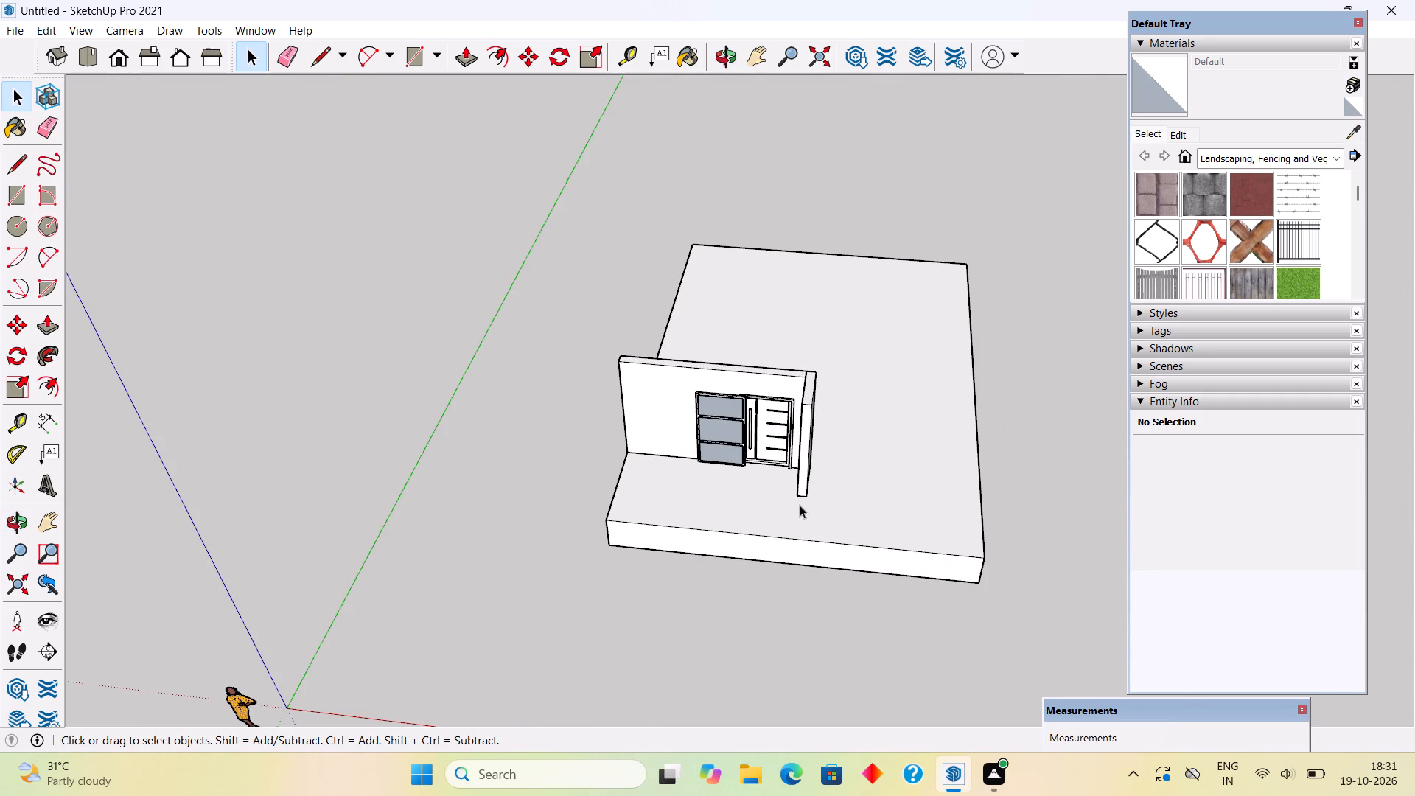
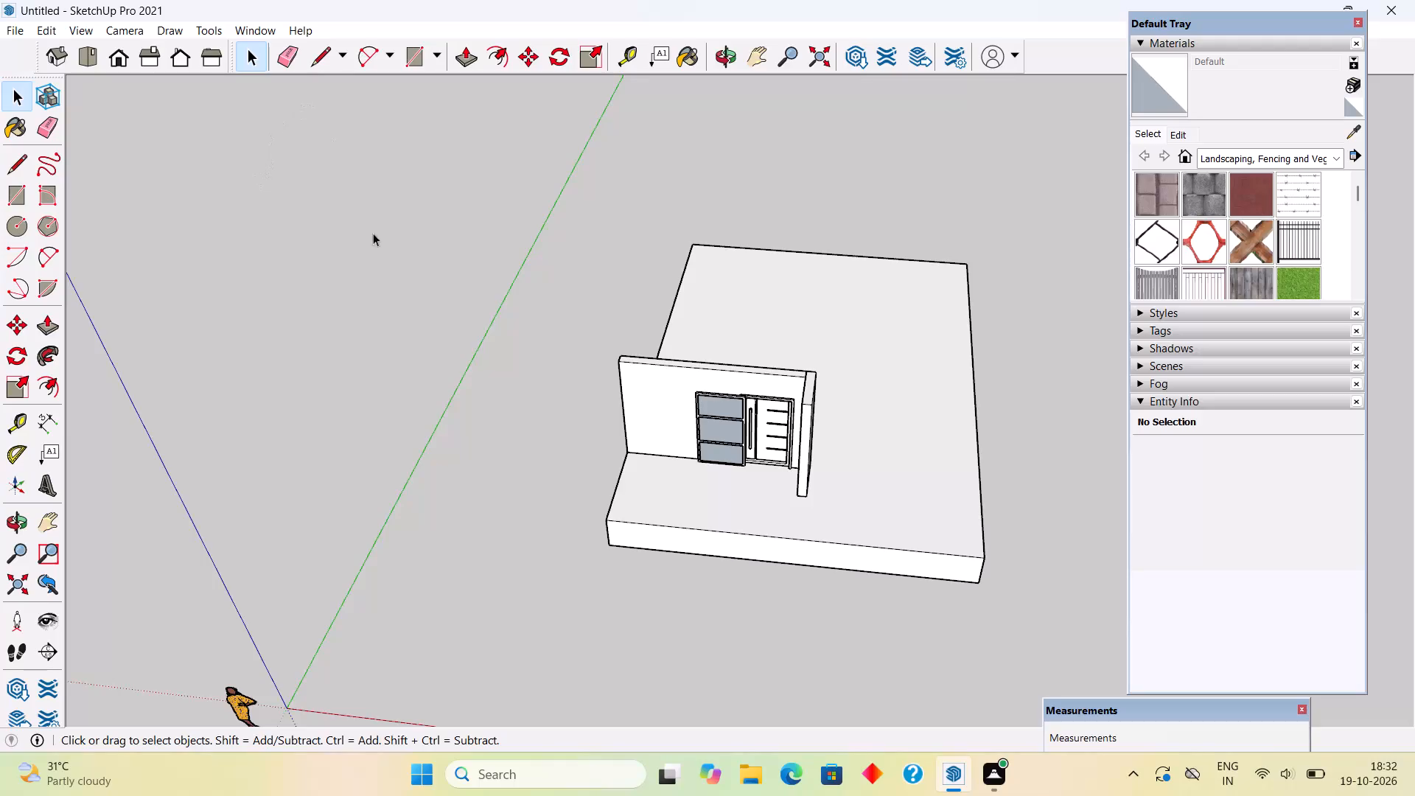
Inside the side wall group, Push/Pull the wall's free end face inward by 9" to shorten the wall.
{"action": "middle_click_drag", "start_coordinate": [765, 479], "coordinate": [398, 631]}
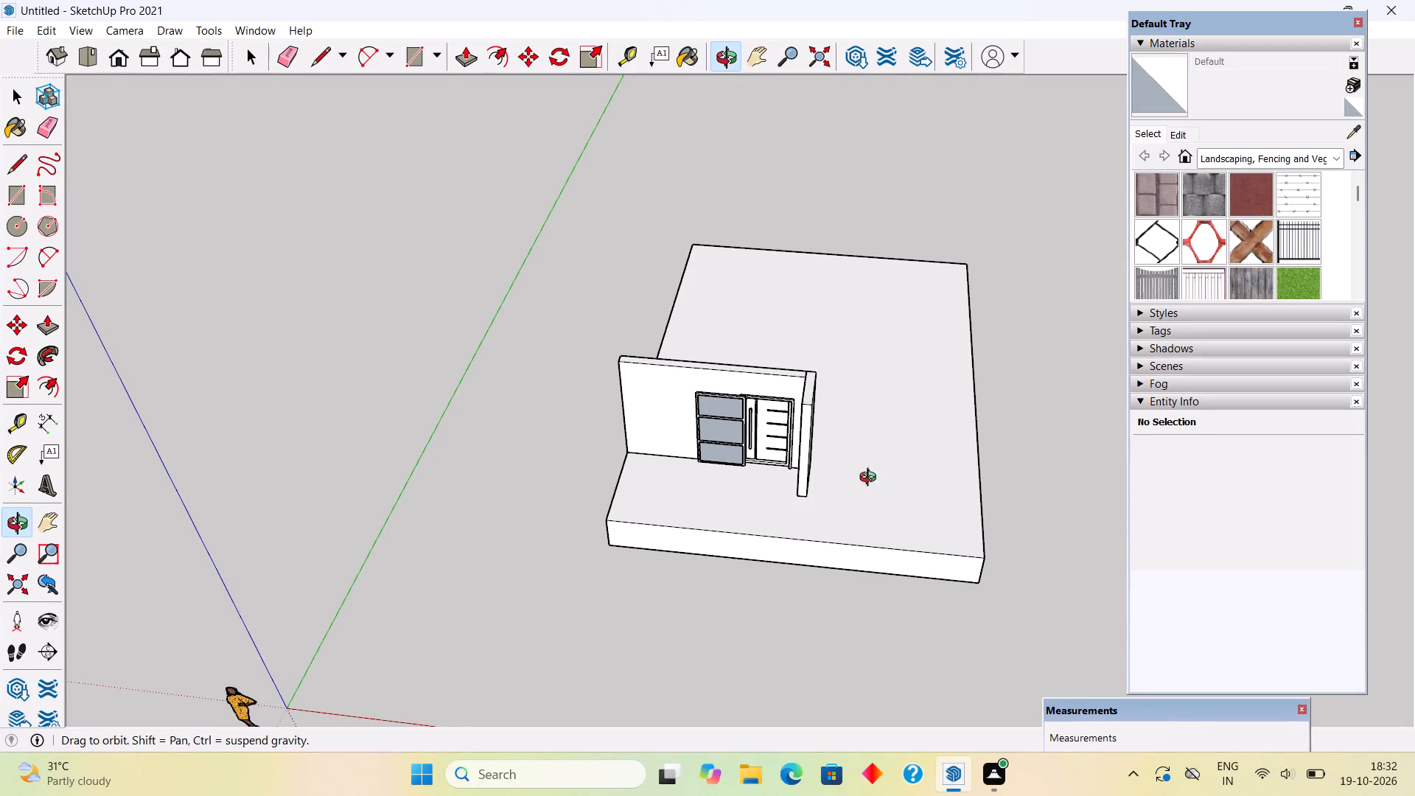
{"action": "middle_click_drag", "start_coordinate": [860, 494], "coordinate": [736, 526]}
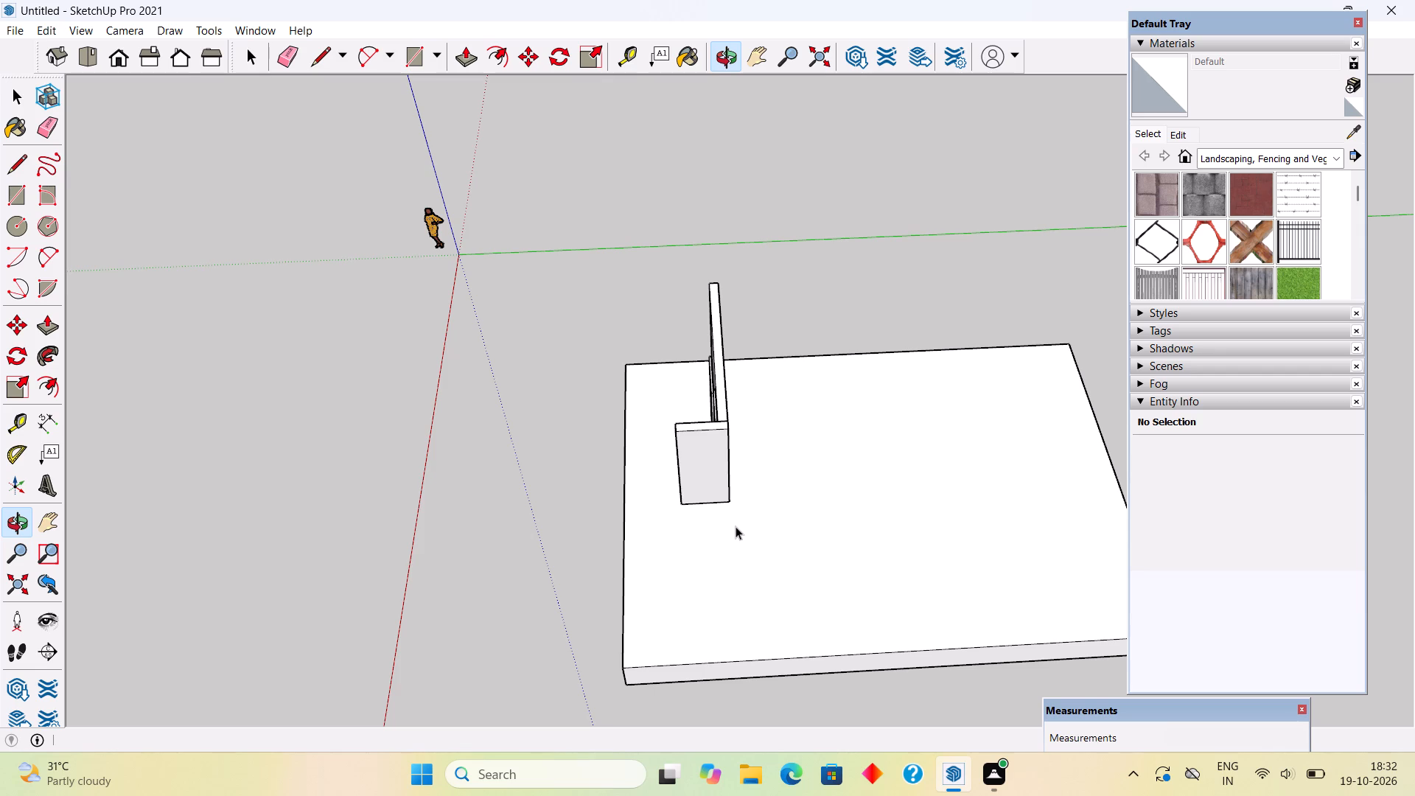
{"action": "middle_click_drag", "start_coordinate": [666, 572], "coordinate": [779, 637]}
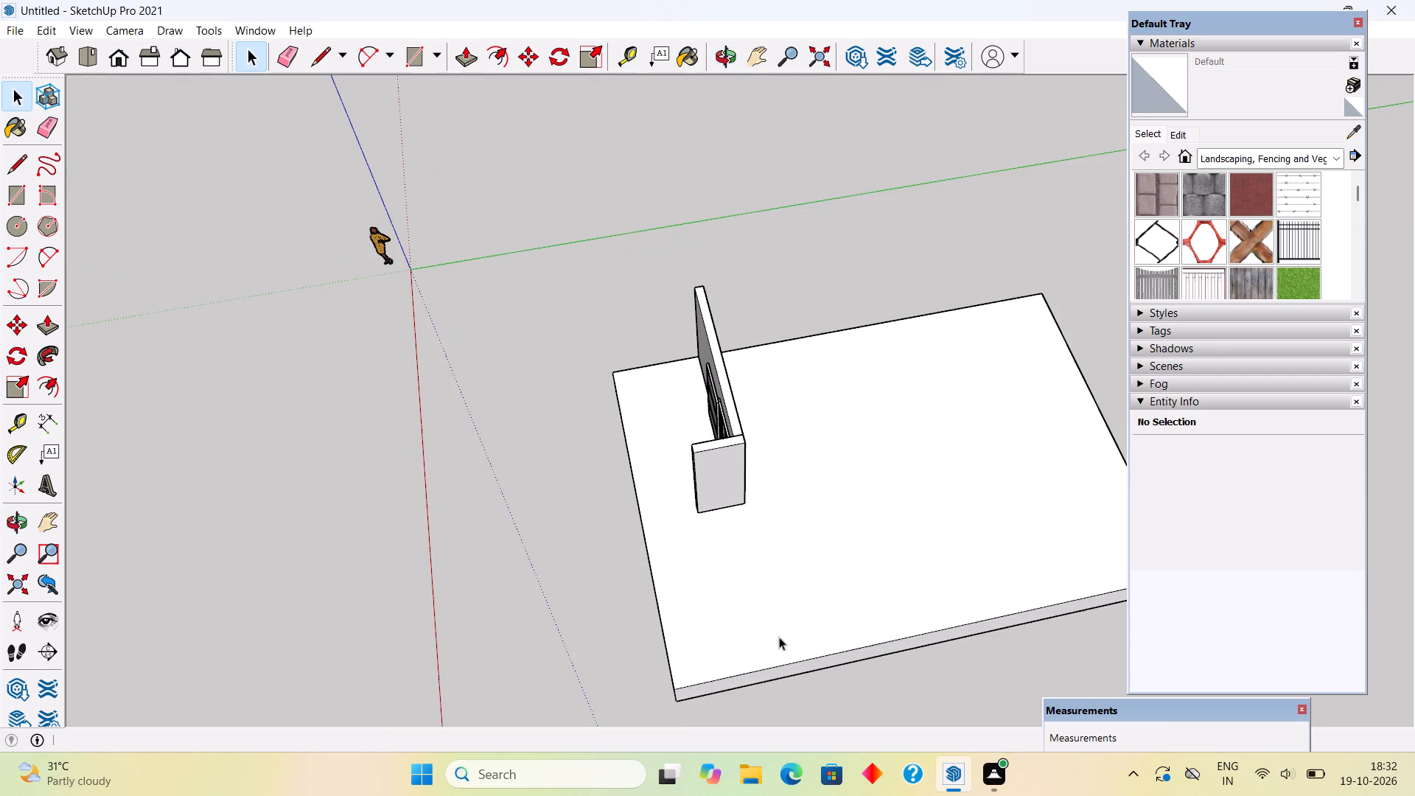
{"action": "middle_click_drag", "start_coordinate": [791, 652], "coordinate": [959, 584]}
{"action": "scroll", "coordinate": [736, 480], "scroll_direction": "up", "scroll_amount": 2}
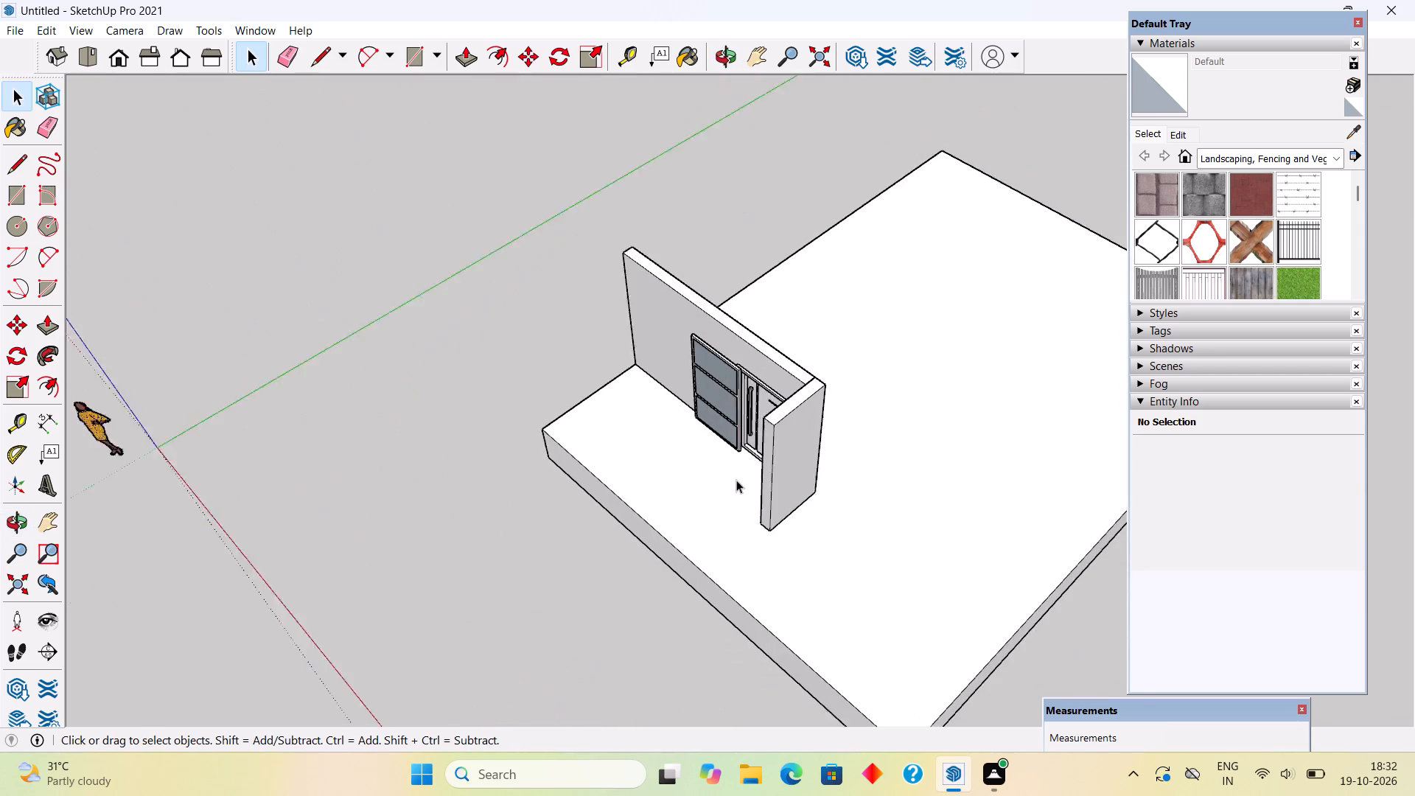
{"action": "scroll", "coordinate": [736, 480], "scroll_direction": "up", "scroll_amount": 8}
{"action": "triple_click", "coordinate": [774, 443]}
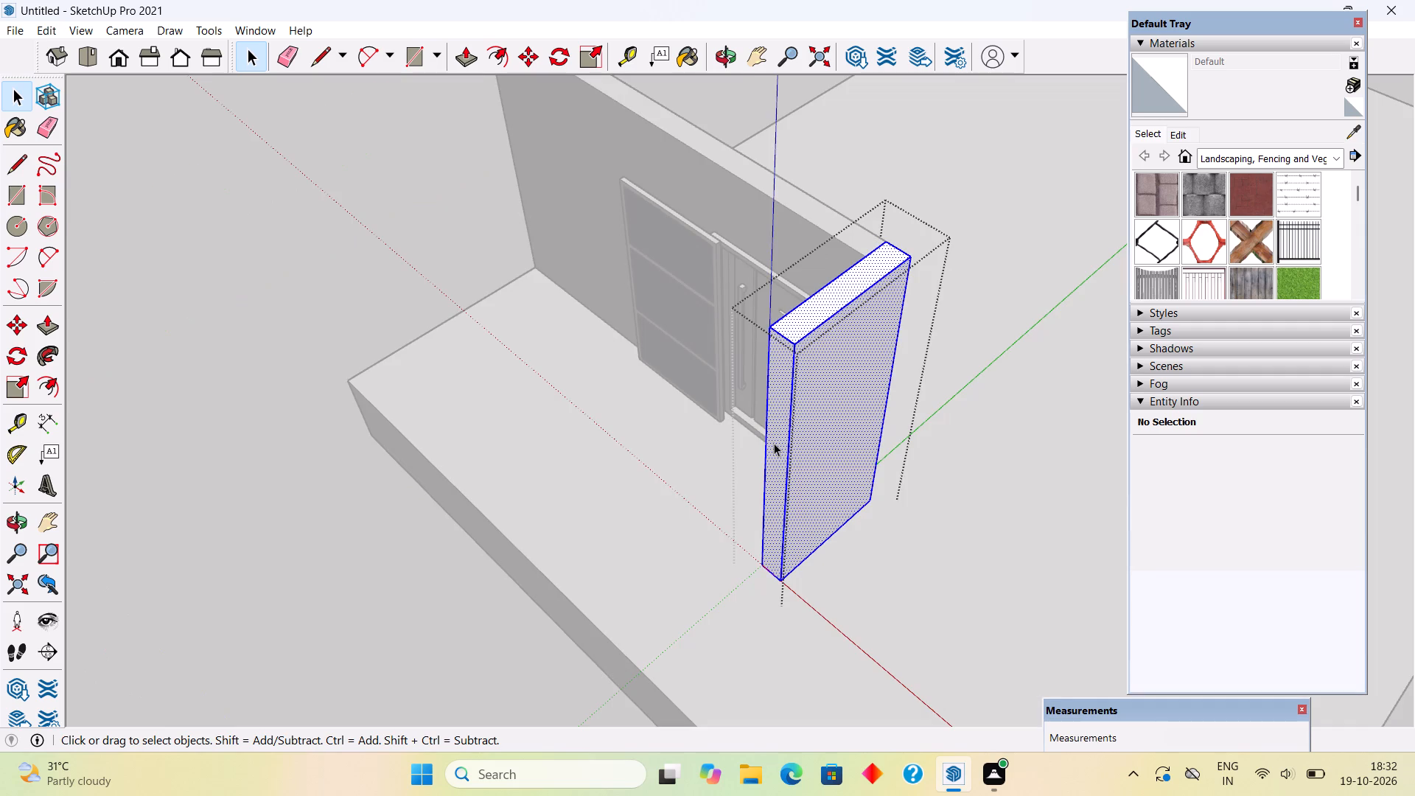
{"action": "key", "text": "p"}
{"action": "left_click", "coordinate": [777, 440]}
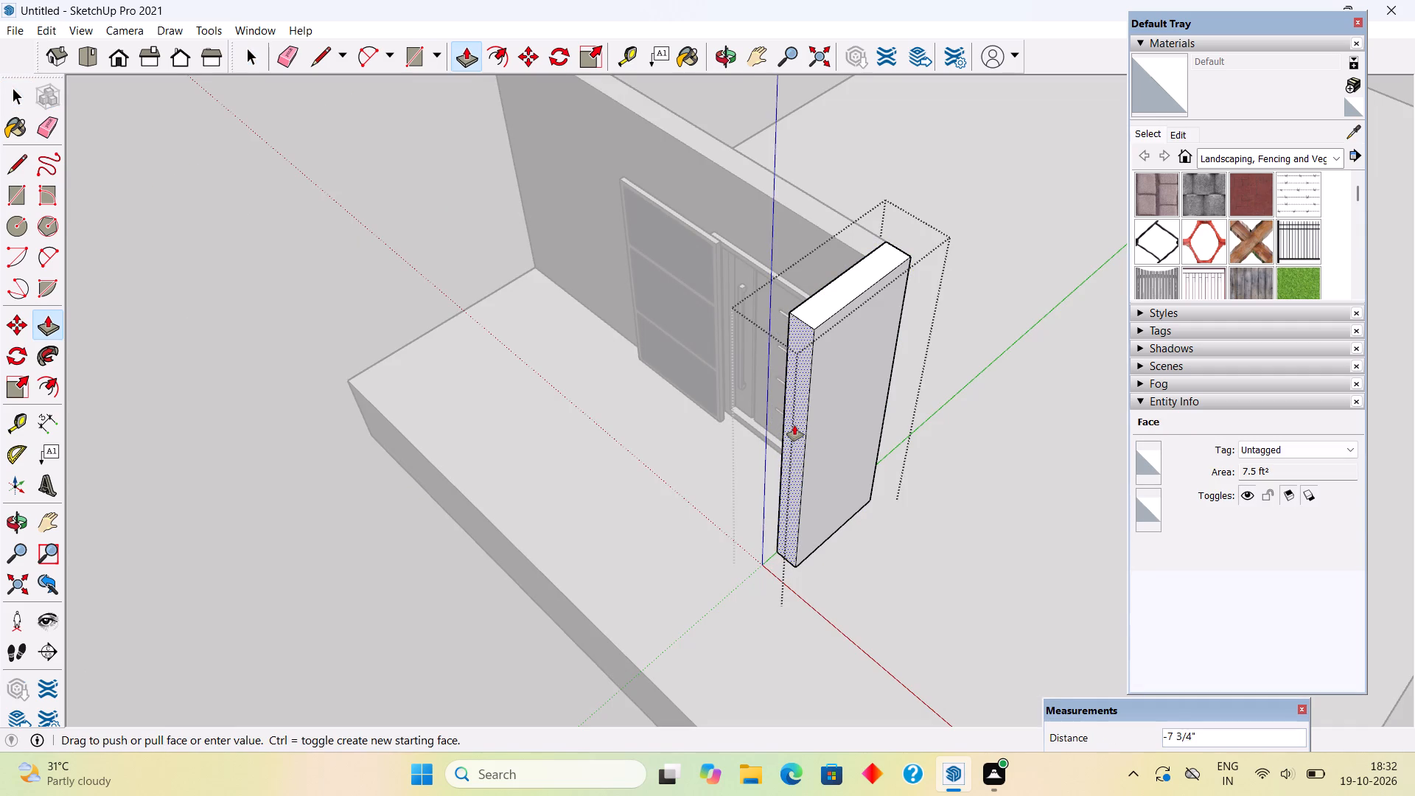
{"action": "type", "text": "9\""}
{"action": "key", "text": "Return"}
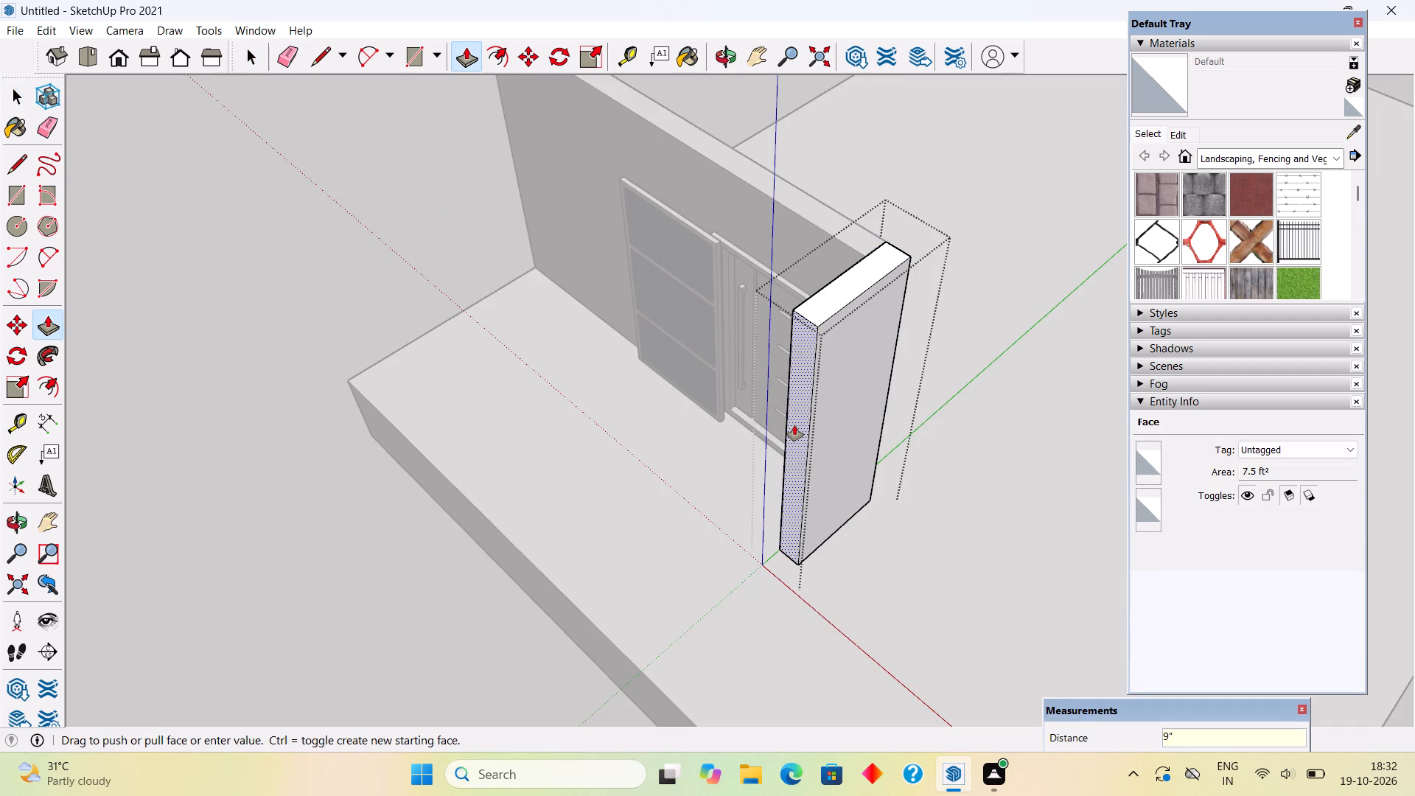
{"action": "key", "text": "space"}
{"action": "left_click", "coordinate": [408, 270]}
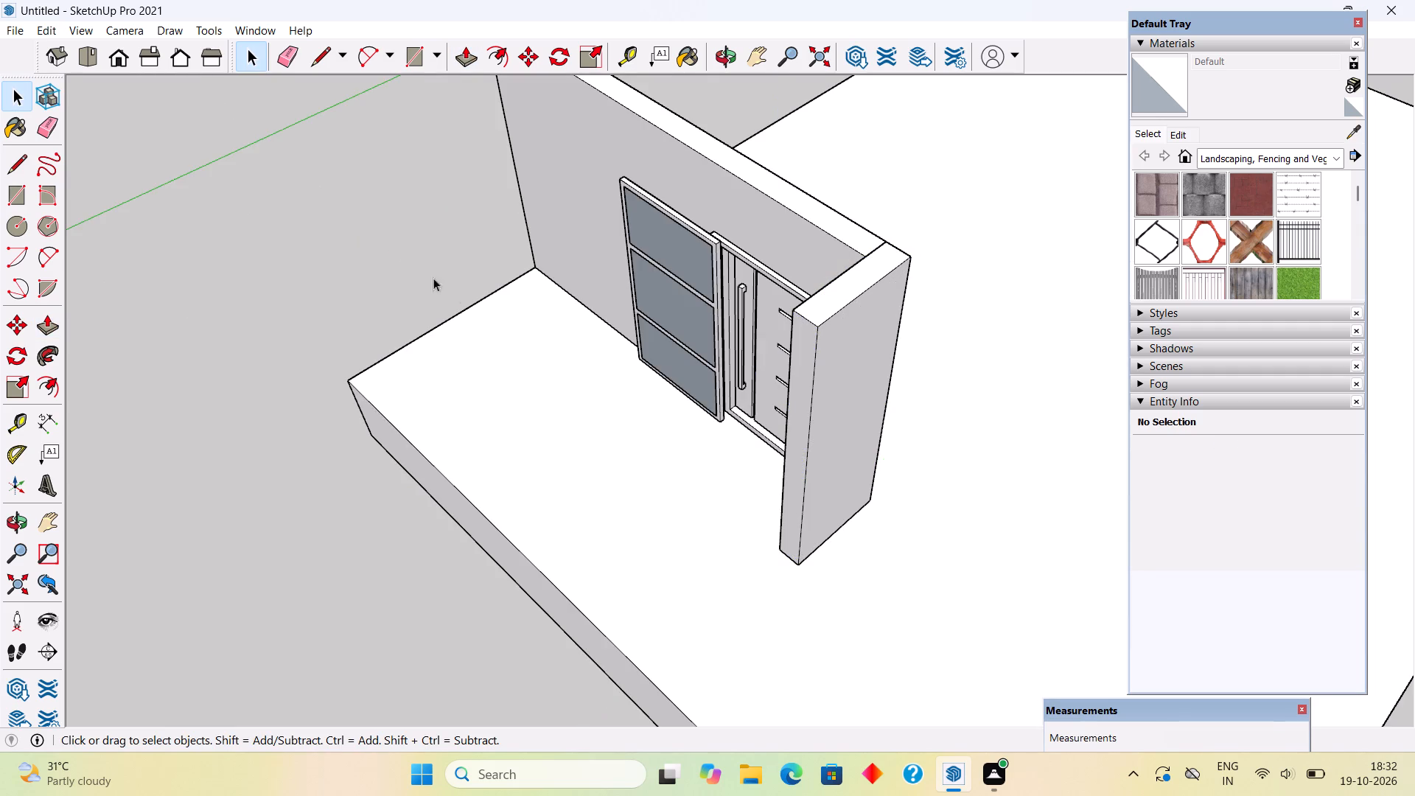
Place a guide along the bottom edge of the side wall's free end and a parallel guide 9" in front of it.
{"action": "scroll", "coordinate": [931, 661], "scroll_direction": "up", "scroll_amount": 6}
{"action": "key", "text": "t"}
{"action": "scroll", "coordinate": [722, 473], "scroll_direction": "up", "scroll_amount": 4}
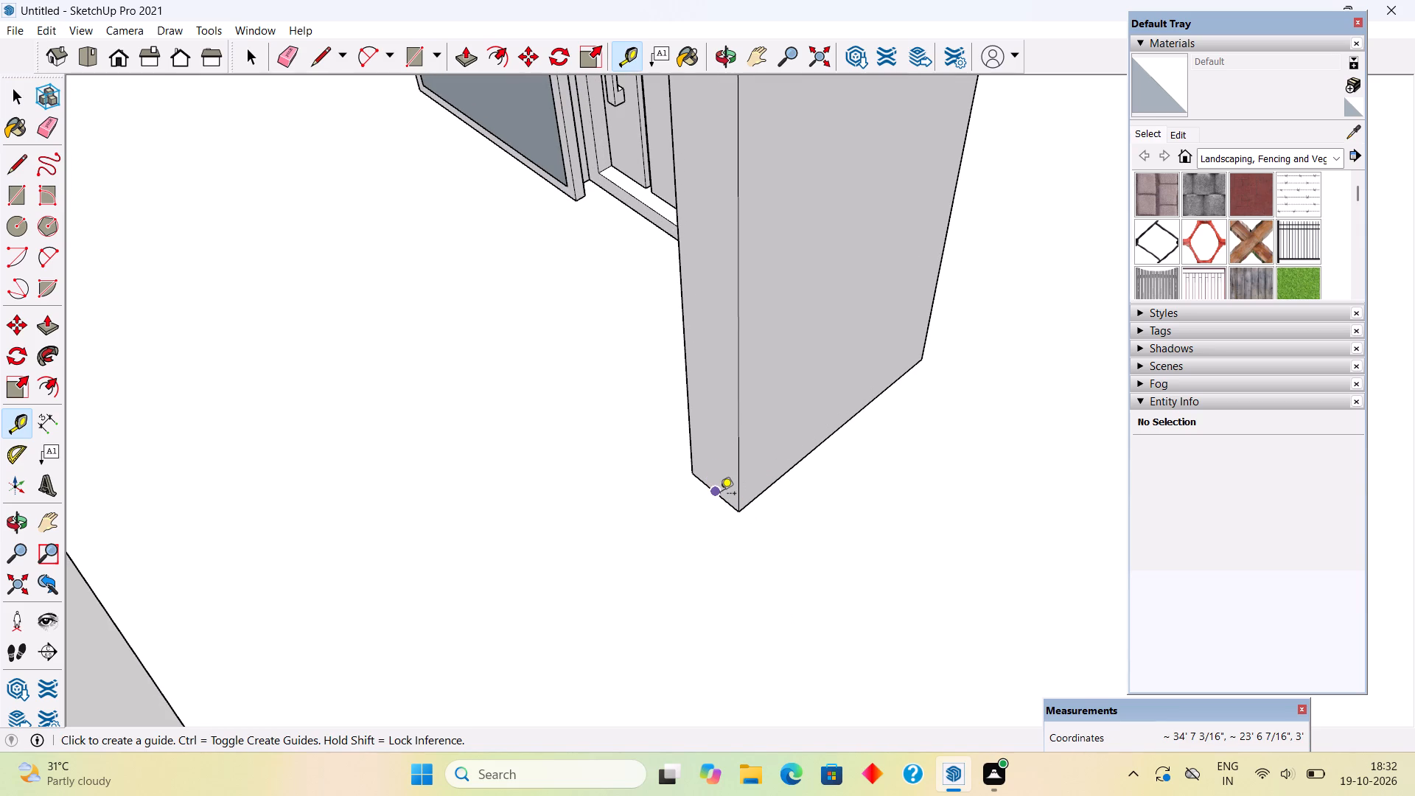
{"action": "double_click", "coordinate": [720, 495]}
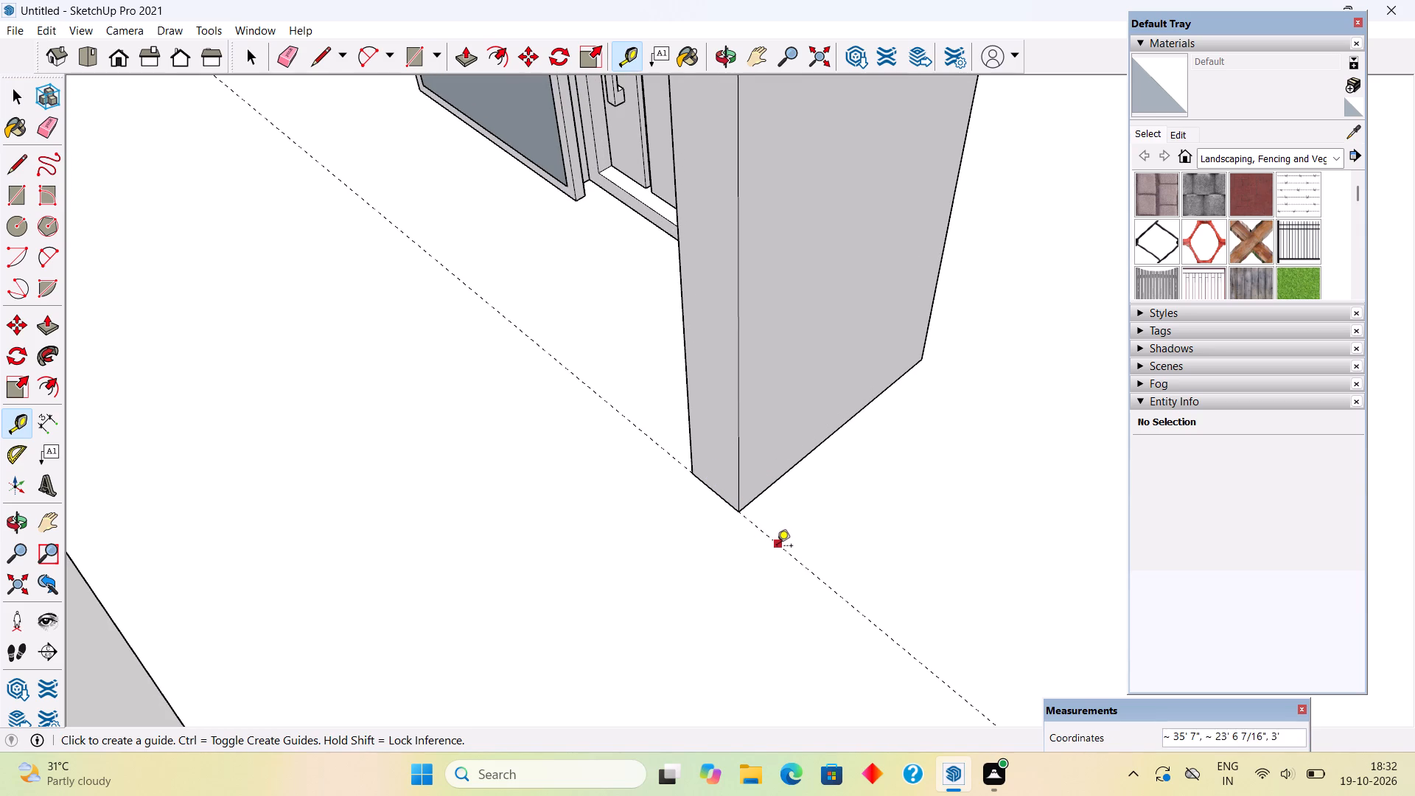
{"action": "left_click", "coordinate": [777, 547]}
{"action": "type", "text": "9\""}
{"action": "key", "text": "Return"}
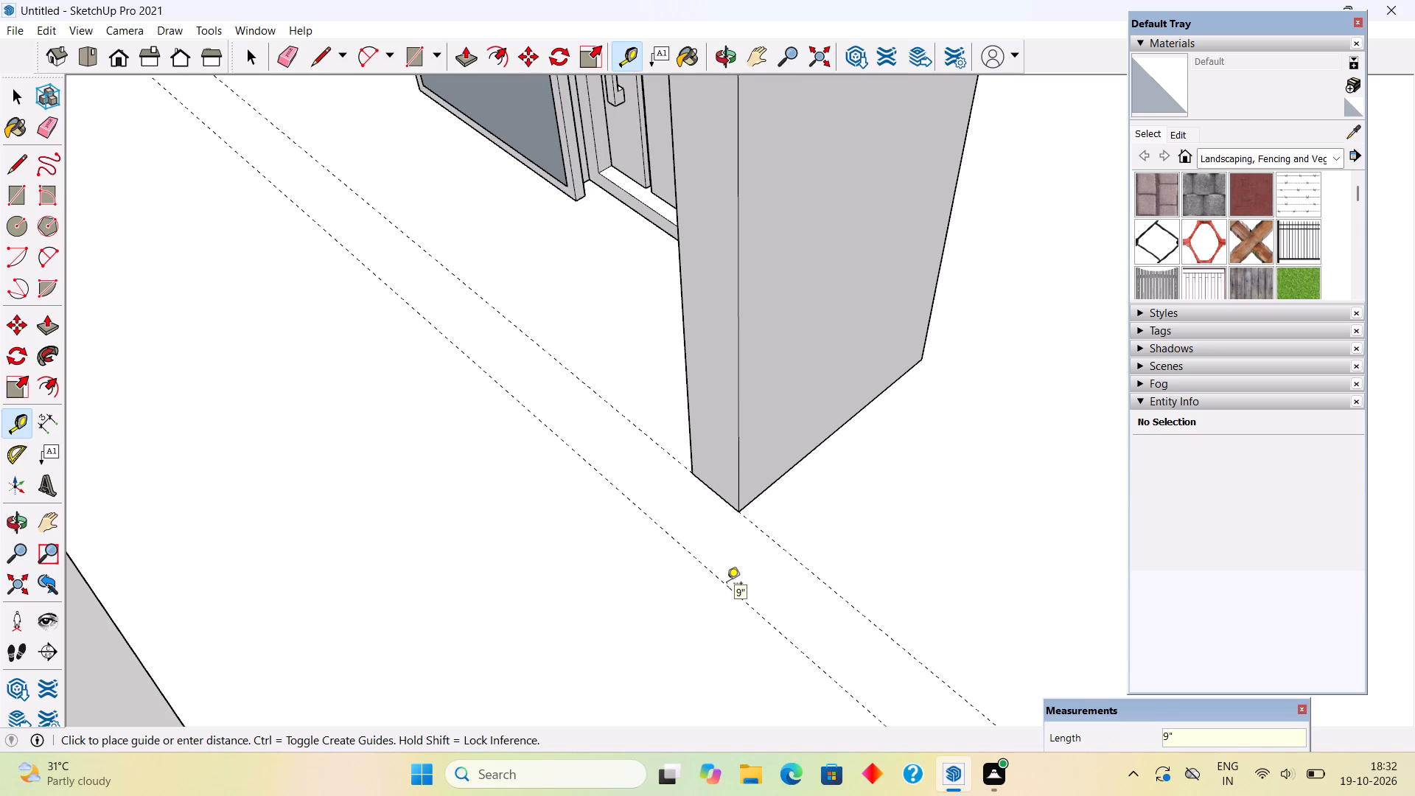
Place a guide along the bottom edge of the side wall's door-side face, crossing the two parallel guides.
{"action": "scroll", "coordinate": [720, 589], "scroll_direction": "down", "scroll_amount": 2}
{"action": "middle_click_drag", "start_coordinate": [711, 576], "coordinate": [1000, 584]}
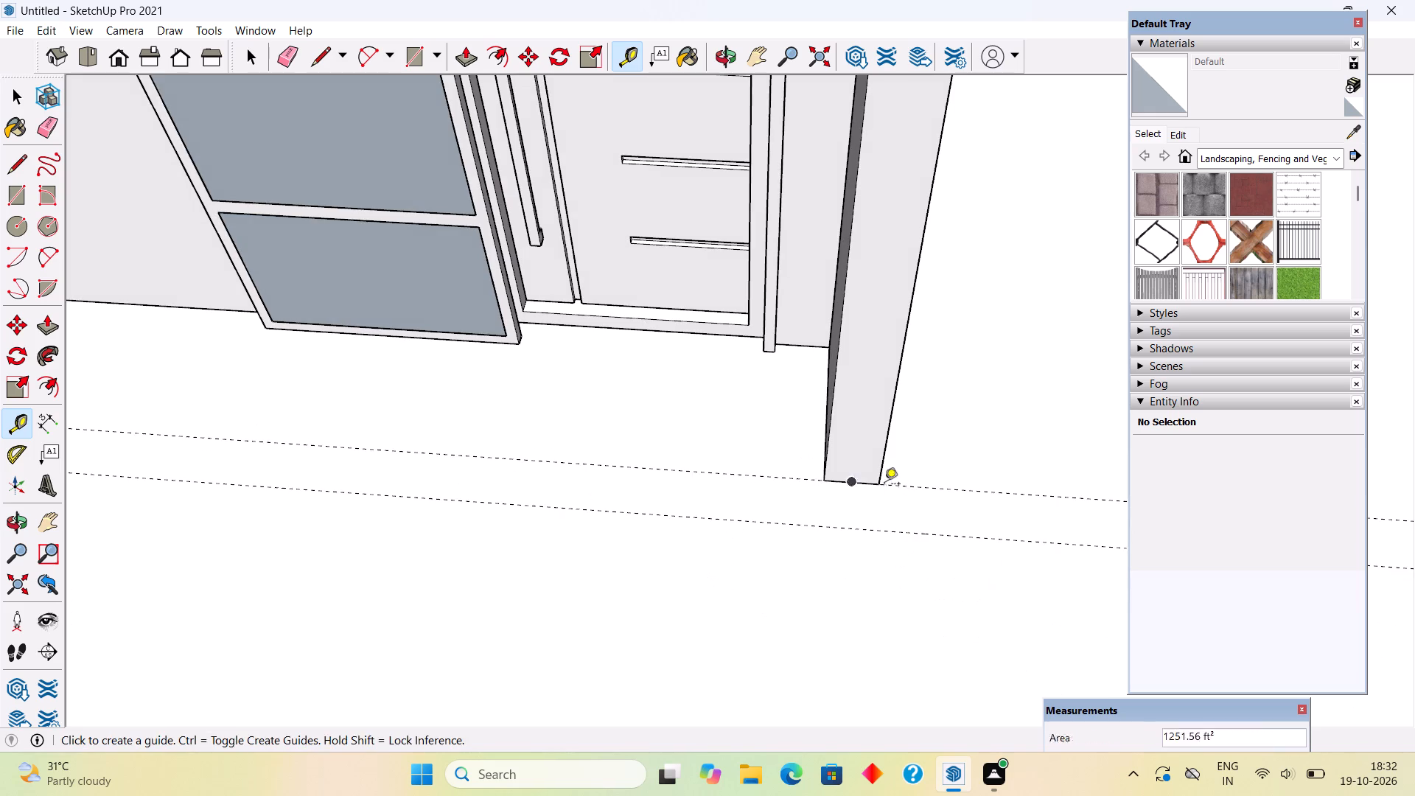
{"action": "middle_click_drag", "start_coordinate": [864, 458], "coordinate": [1044, 506]}
{"action": "scroll", "coordinate": [786, 380], "scroll_direction": "up", "scroll_amount": 5}
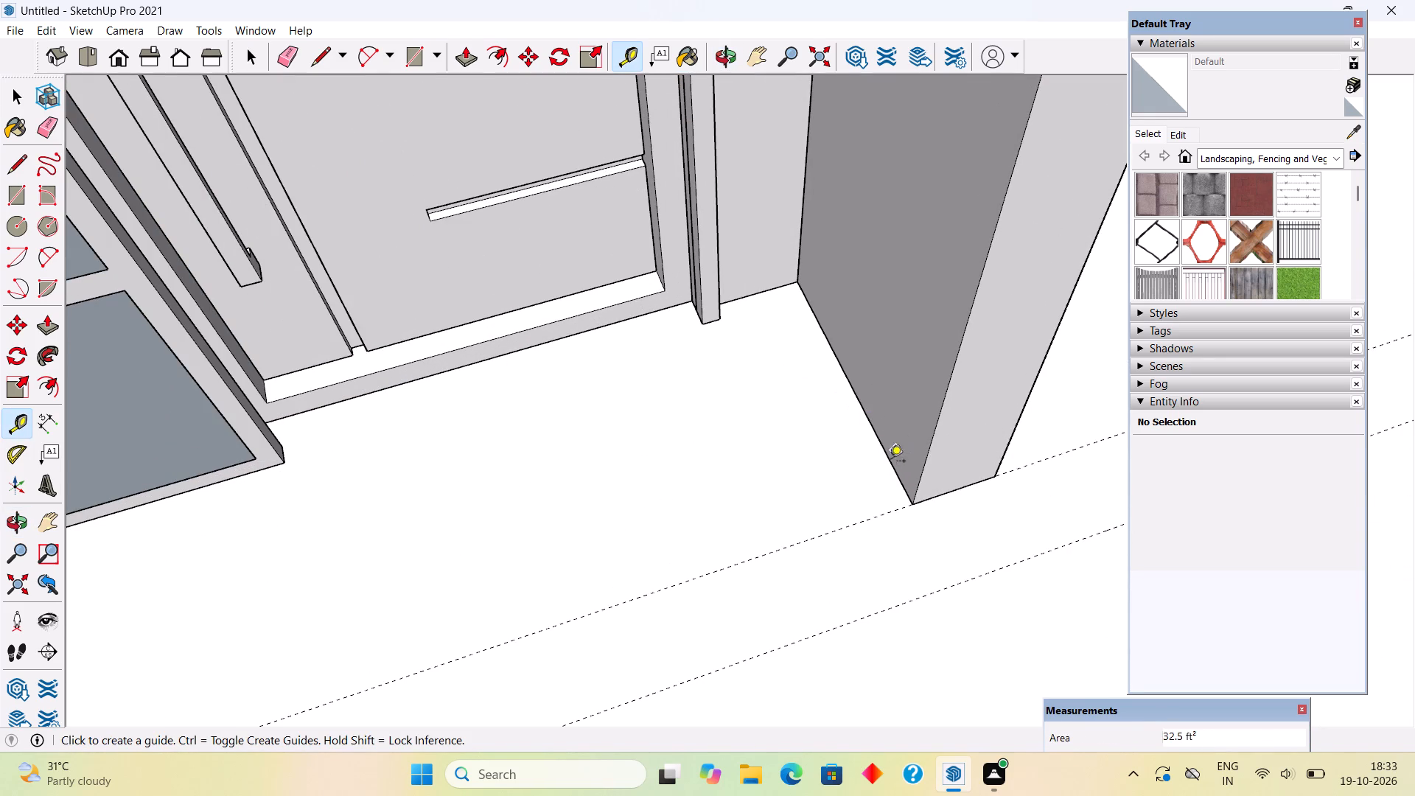
{"action": "double_click", "coordinate": [887, 467]}
{"action": "key", "text": "space"}
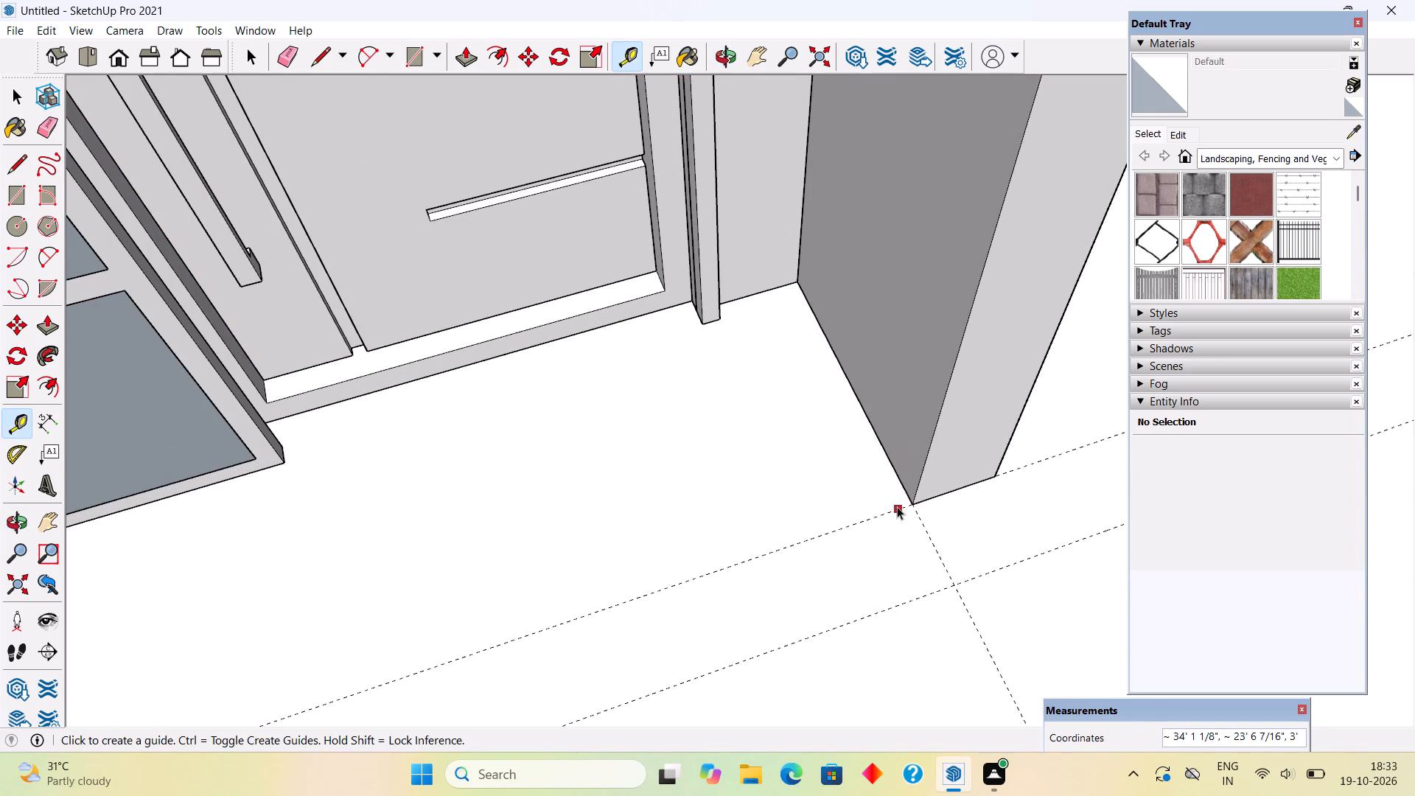
Draw a 15' by 9" rectangle between the parallel guides, from the side wall's corner to the platform's far side edge.
{"action": "type", "text": "r"}
{"action": "middle_click_drag", "start_coordinate": [754, 502], "coordinate": [669, 482]}
{"action": "scroll", "coordinate": [669, 482], "scroll_direction": "down", "scroll_amount": 3}
{"action": "scroll", "coordinate": [669, 482], "scroll_direction": "up", "scroll_amount": 1}
{"action": "scroll", "coordinate": [660, 464], "scroll_direction": "down", "scroll_amount": 12}
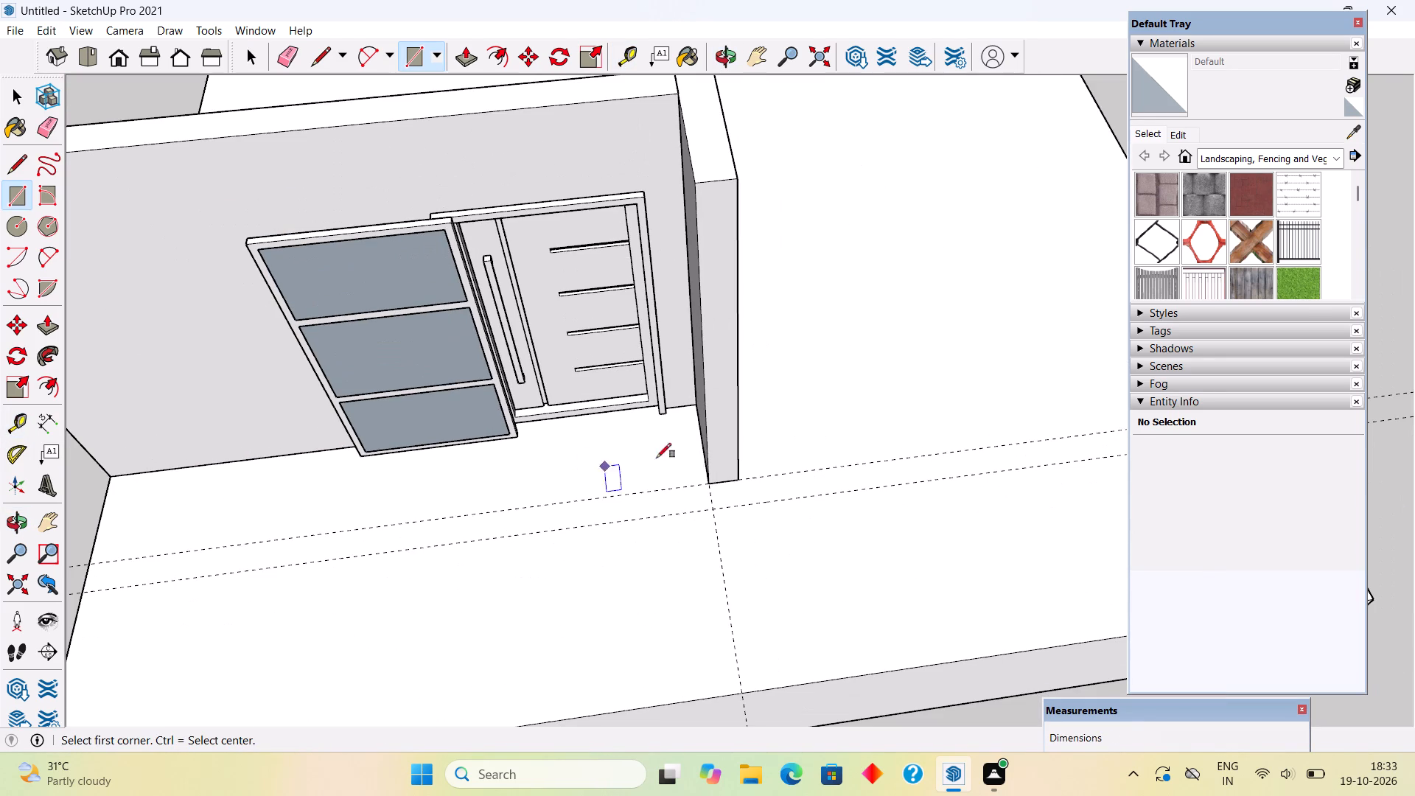
{"action": "left_click", "coordinate": [705, 484]}
{"action": "scroll", "coordinate": [690, 491], "scroll_direction": "down", "scroll_amount": 9}
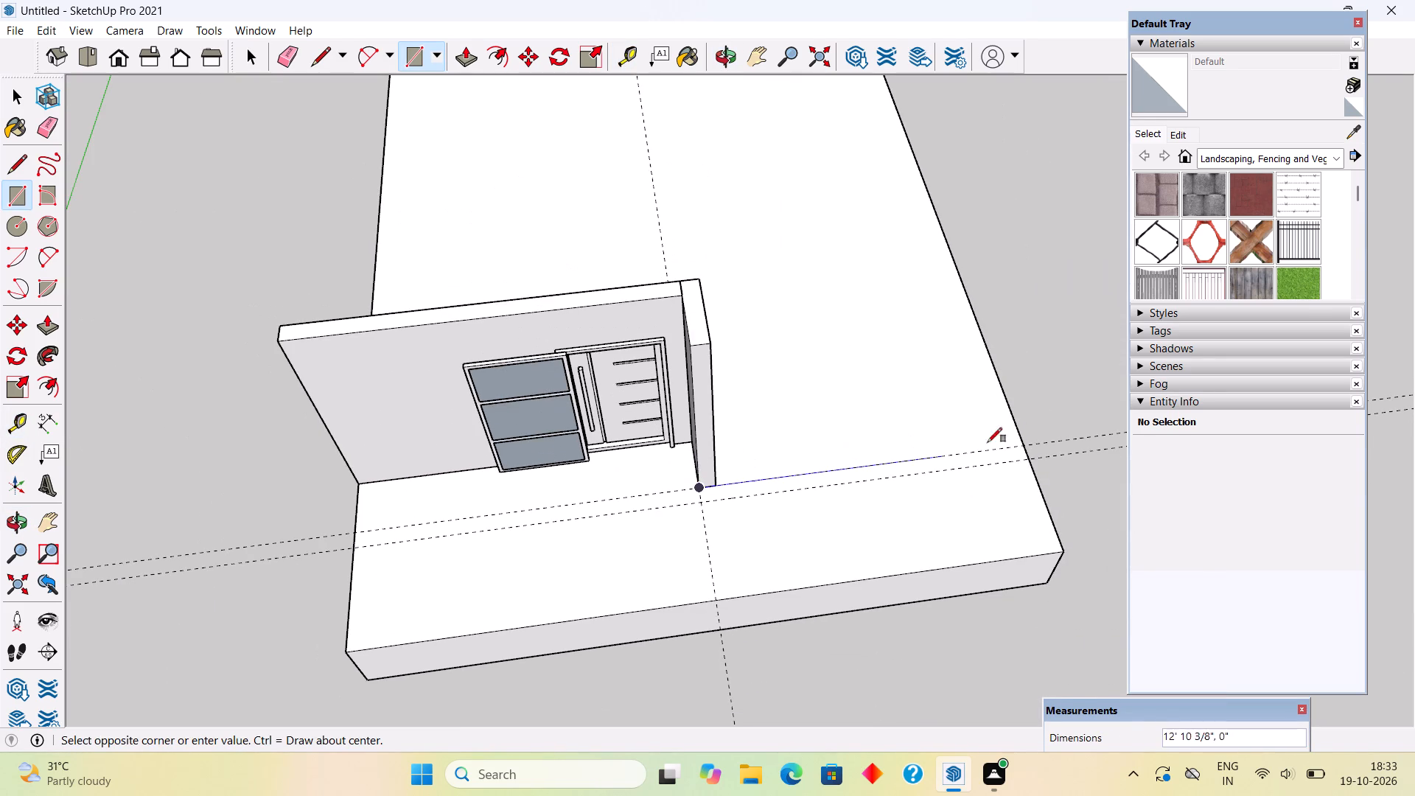
{"action": "left_click", "coordinate": [1027, 456]}
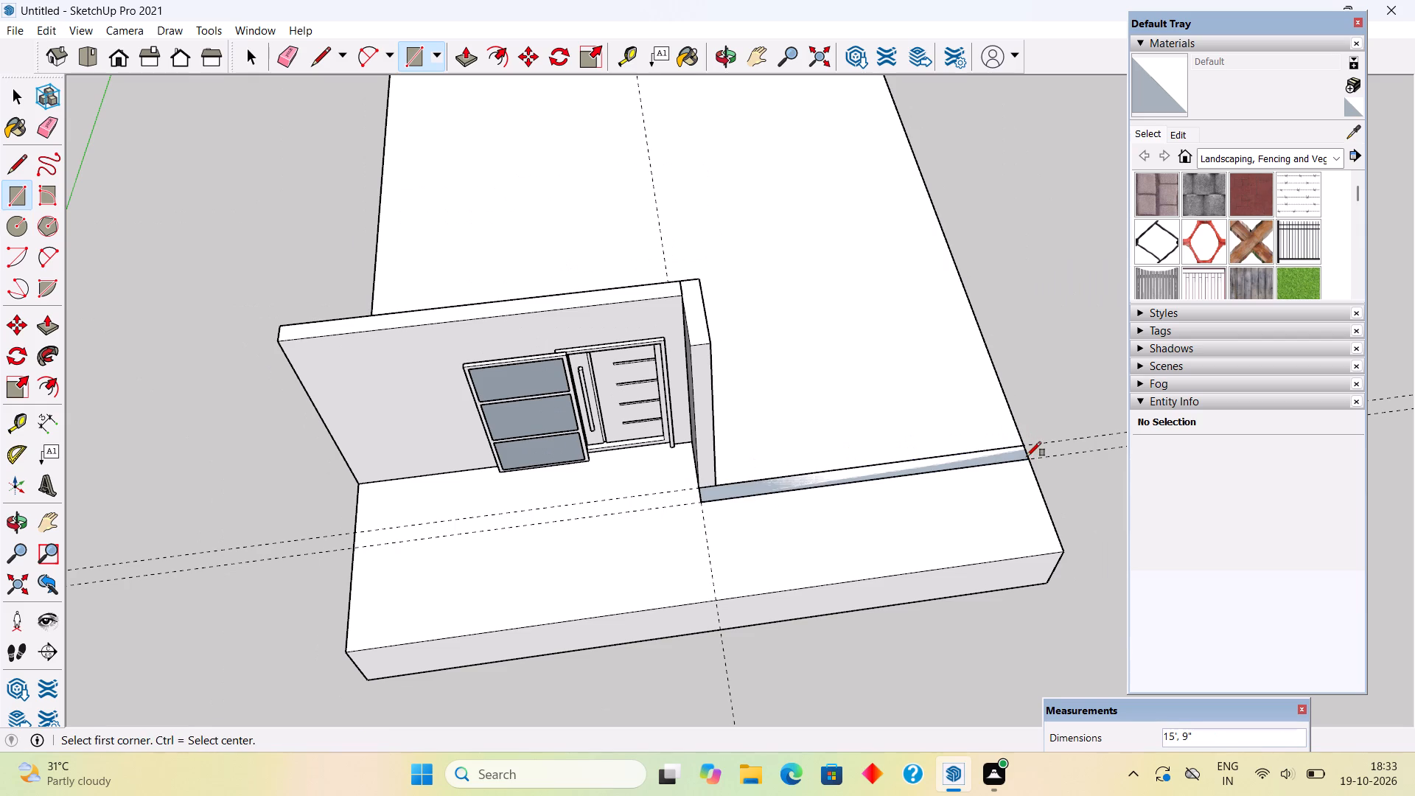
Push/Pull the 15' by 9" rectangle up 10' to match the top of the side wall.
{"action": "key", "text": "p"}
{"action": "left_click", "coordinate": [951, 451]}
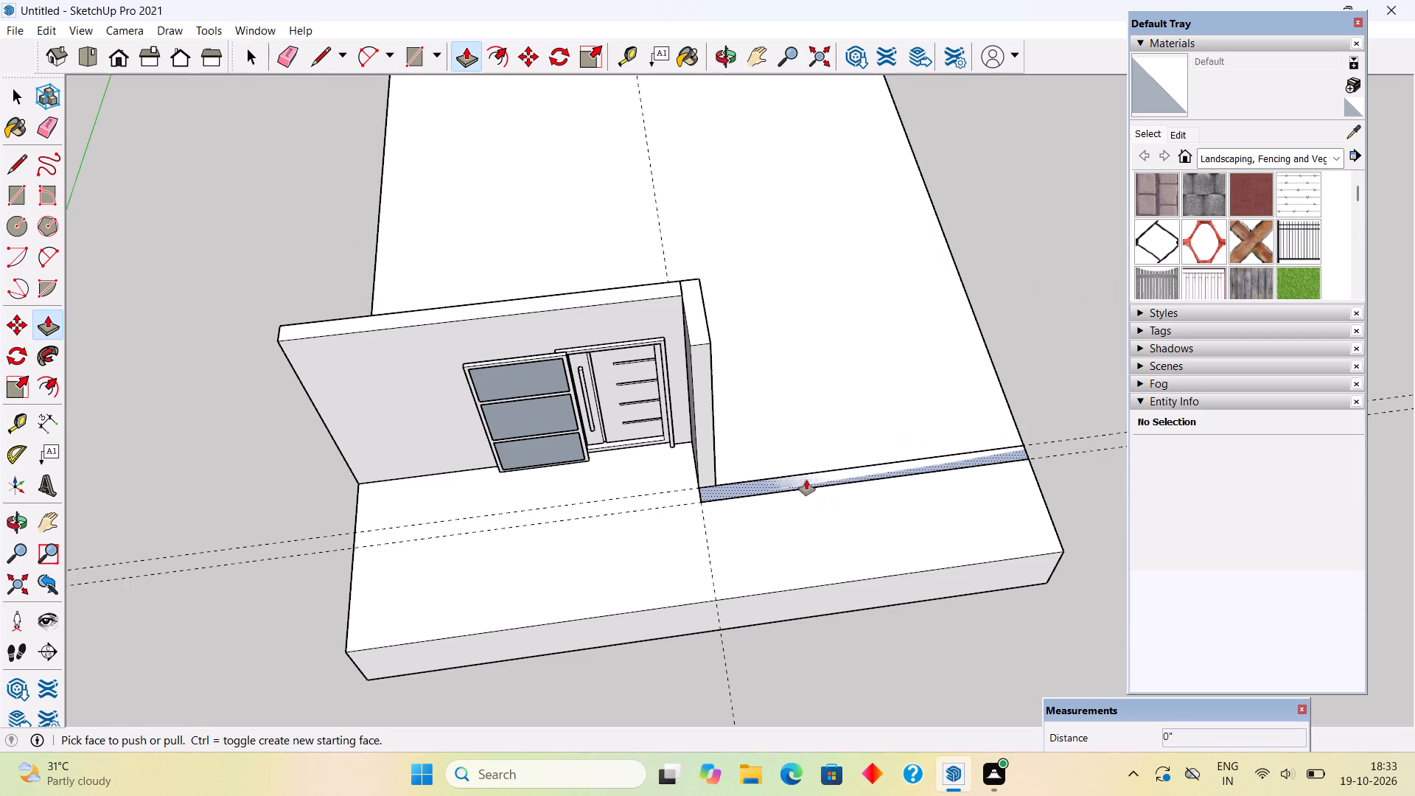
{"action": "left_click", "coordinate": [806, 480]}
{"action": "left_click", "coordinate": [688, 346]}
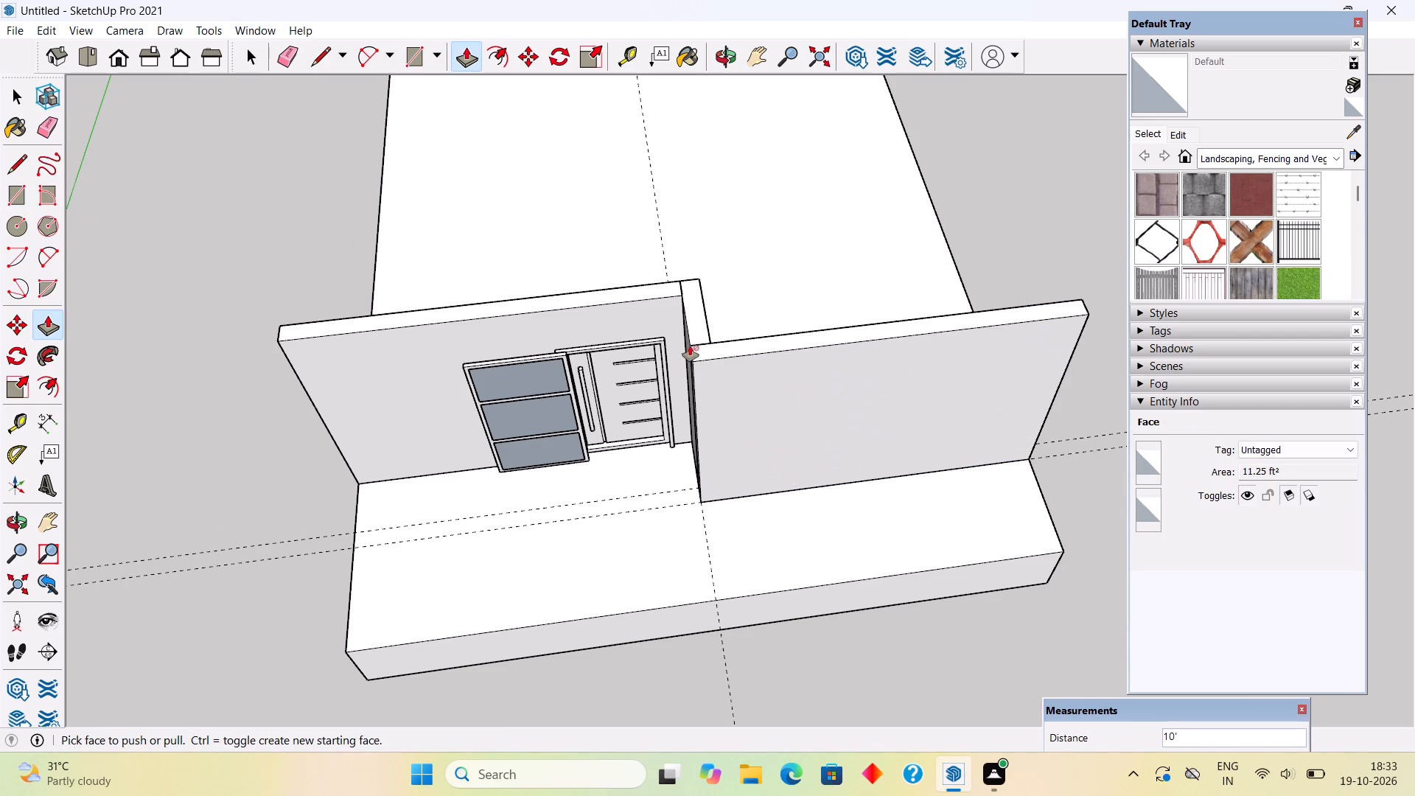
Make the whole new 15' front wall into a group.
{"action": "key", "text": "space"}
{"action": "triple_click", "coordinate": [867, 444]}
{"action": "right_click", "coordinate": [867, 444]}
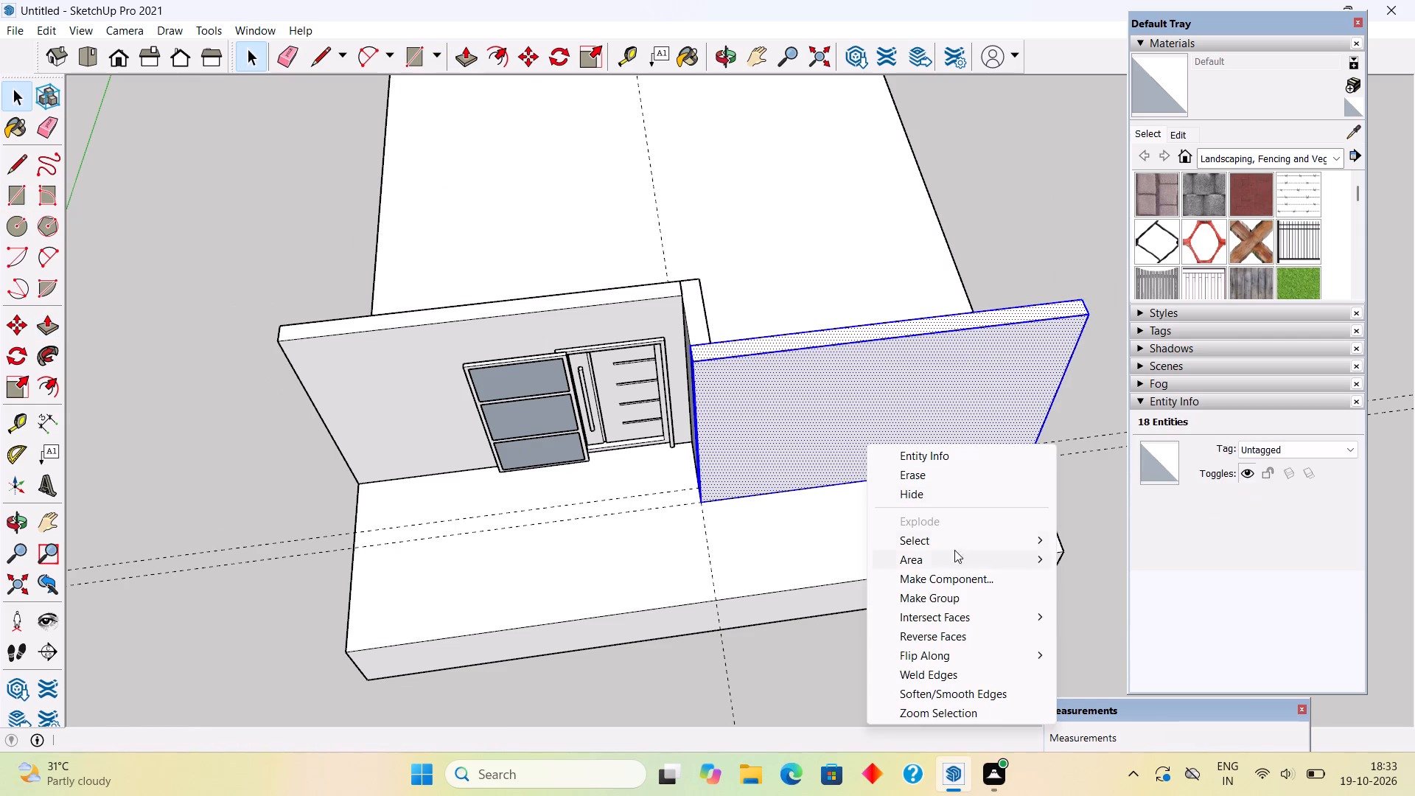
{"action": "left_click", "coordinate": [963, 596]}
{"action": "left_click", "coordinate": [1079, 506]}
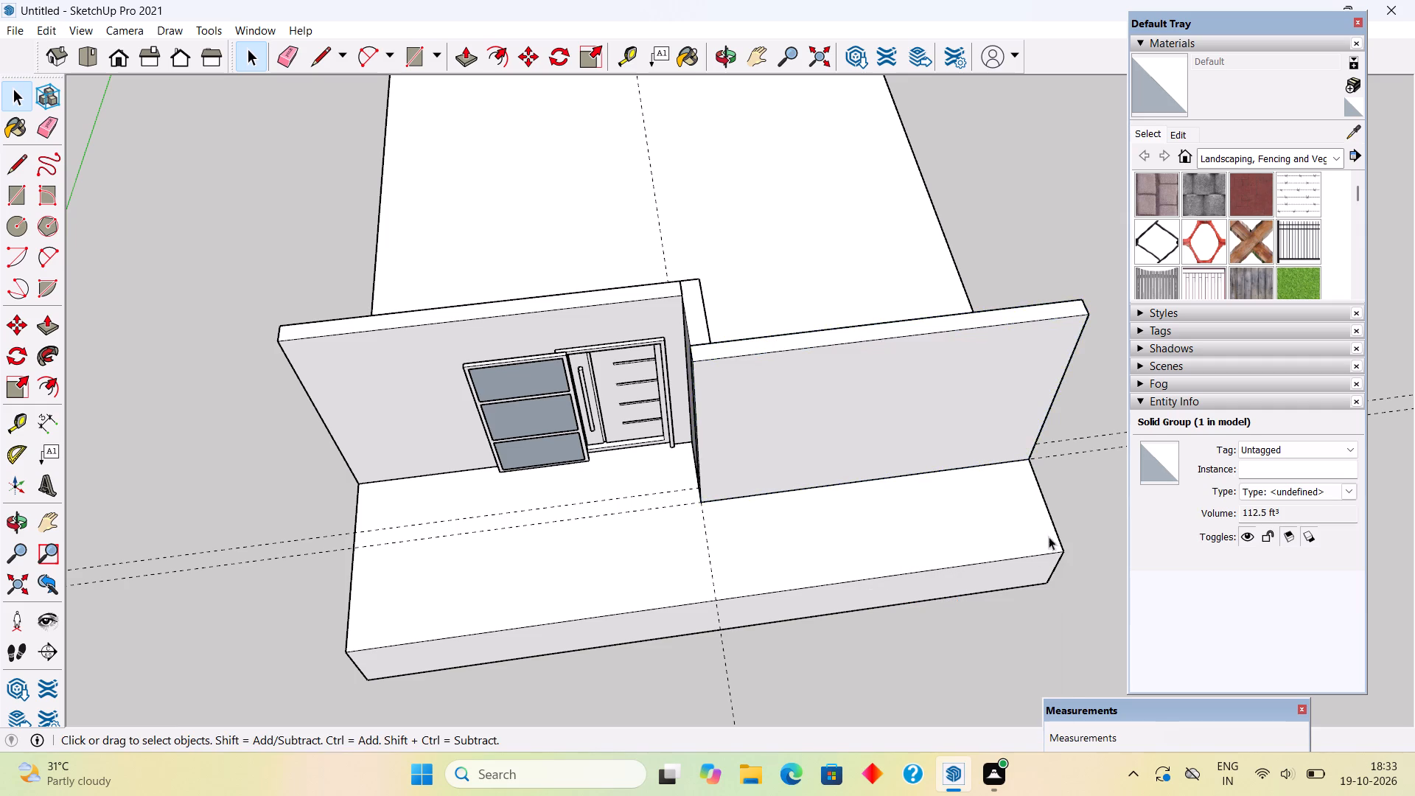
Examine the new front wall together with the side wall, door wall and platform from several angles and distances.
{"action": "middle_click_drag", "start_coordinate": [976, 483], "coordinate": [803, 174]}
{"action": "middle_click_drag", "start_coordinate": [705, 520], "coordinate": [1202, 503]}
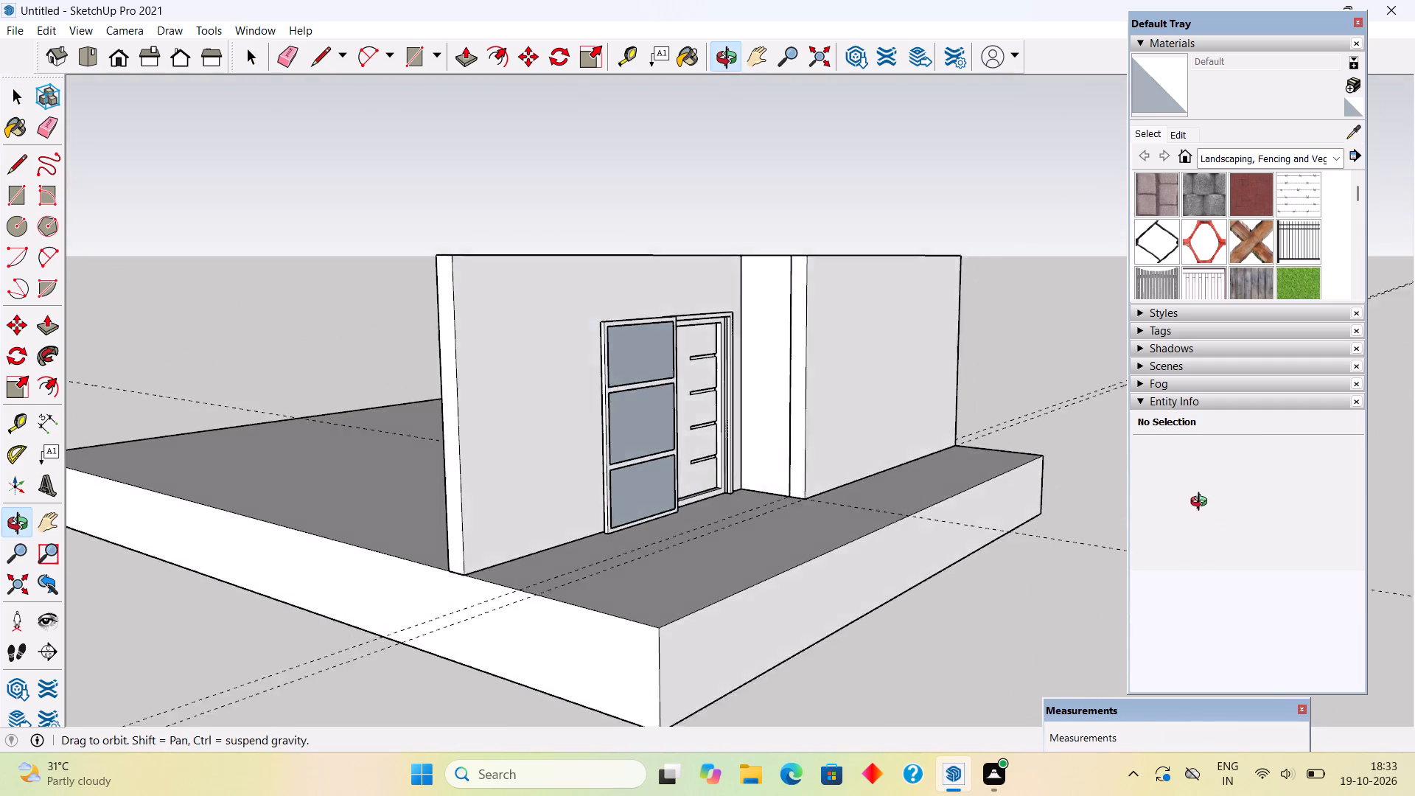
{"action": "middle_click_drag", "start_coordinate": [1202, 503], "coordinate": [1231, 654]}
{"action": "scroll", "coordinate": [638, 533], "scroll_direction": "up", "scroll_amount": 4}
{"action": "scroll", "coordinate": [643, 530], "scroll_direction": "down", "scroll_amount": 3}
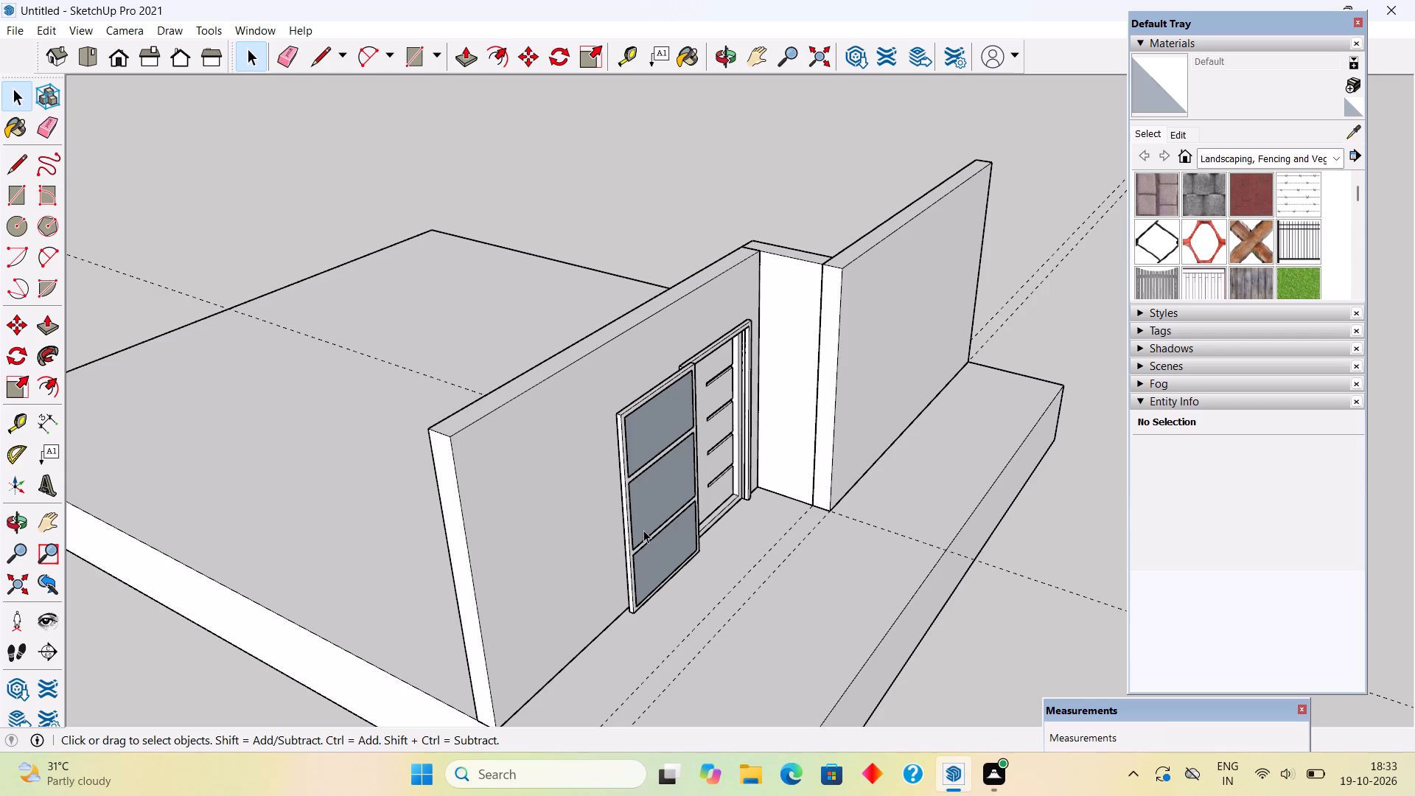
{"action": "scroll", "coordinate": [663, 544], "scroll_direction": "down", "scroll_amount": 4}
{"action": "middle_click_drag", "start_coordinate": [656, 534], "coordinate": [362, 451]}
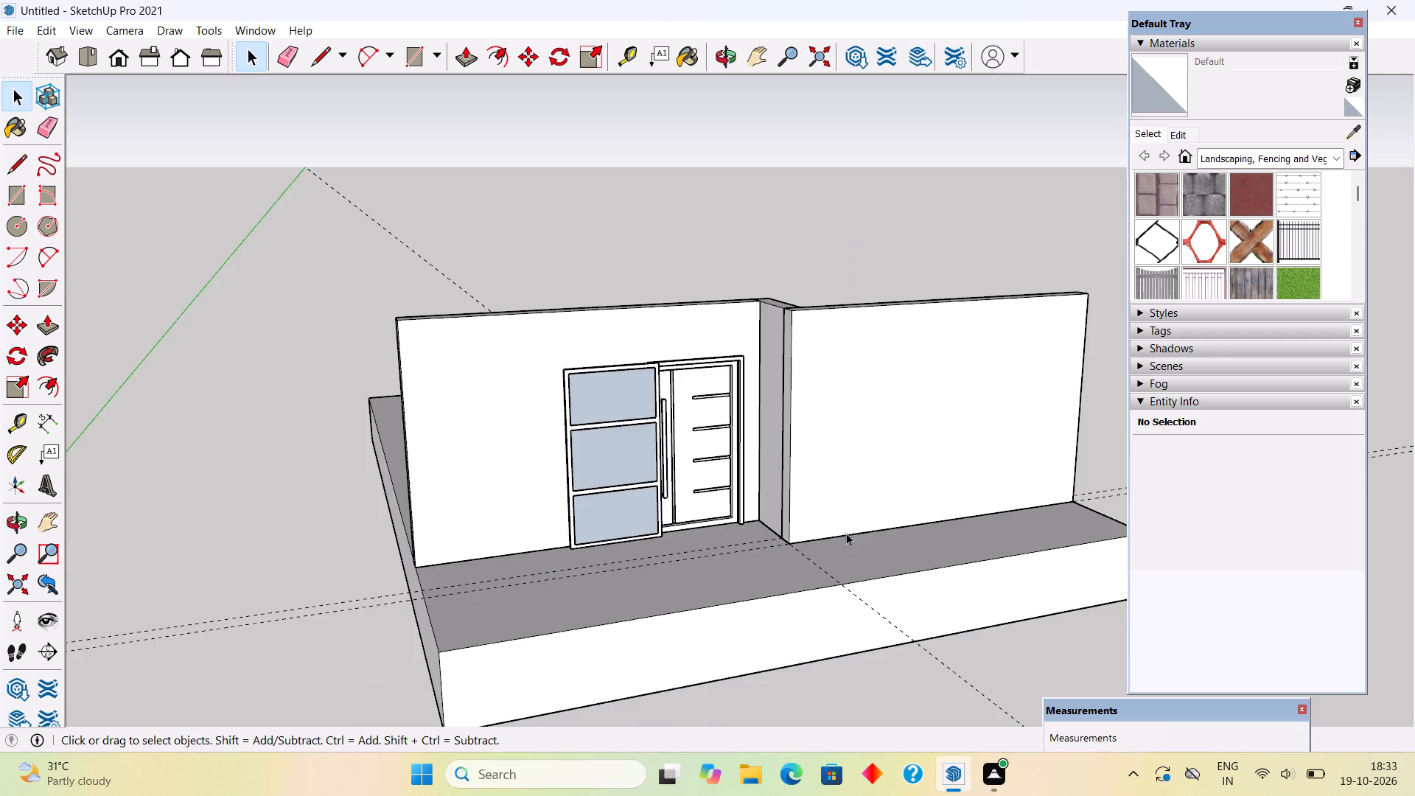
{"action": "middle_click_drag", "start_coordinate": [839, 580], "coordinate": [850, 647]}
{"action": "middle_click_drag", "start_coordinate": [769, 500], "coordinate": [783, 600]}
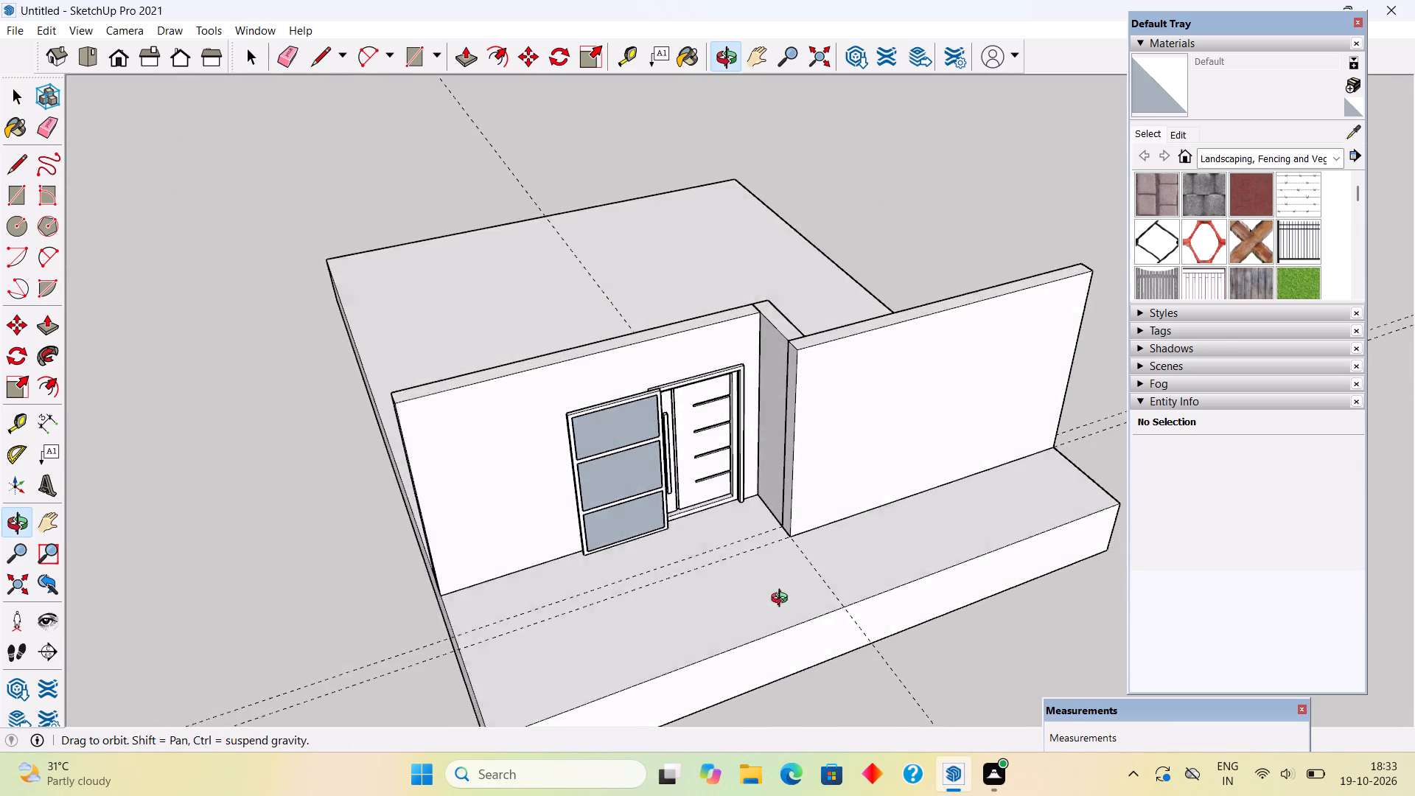
{"action": "middle_click_drag", "start_coordinate": [783, 600], "coordinate": [653, 572]}
{"action": "middle_click_drag", "start_coordinate": [518, 649], "coordinate": [513, 631]}
{"action": "scroll", "coordinate": [513, 632], "scroll_direction": "up", "scroll_amount": 1}
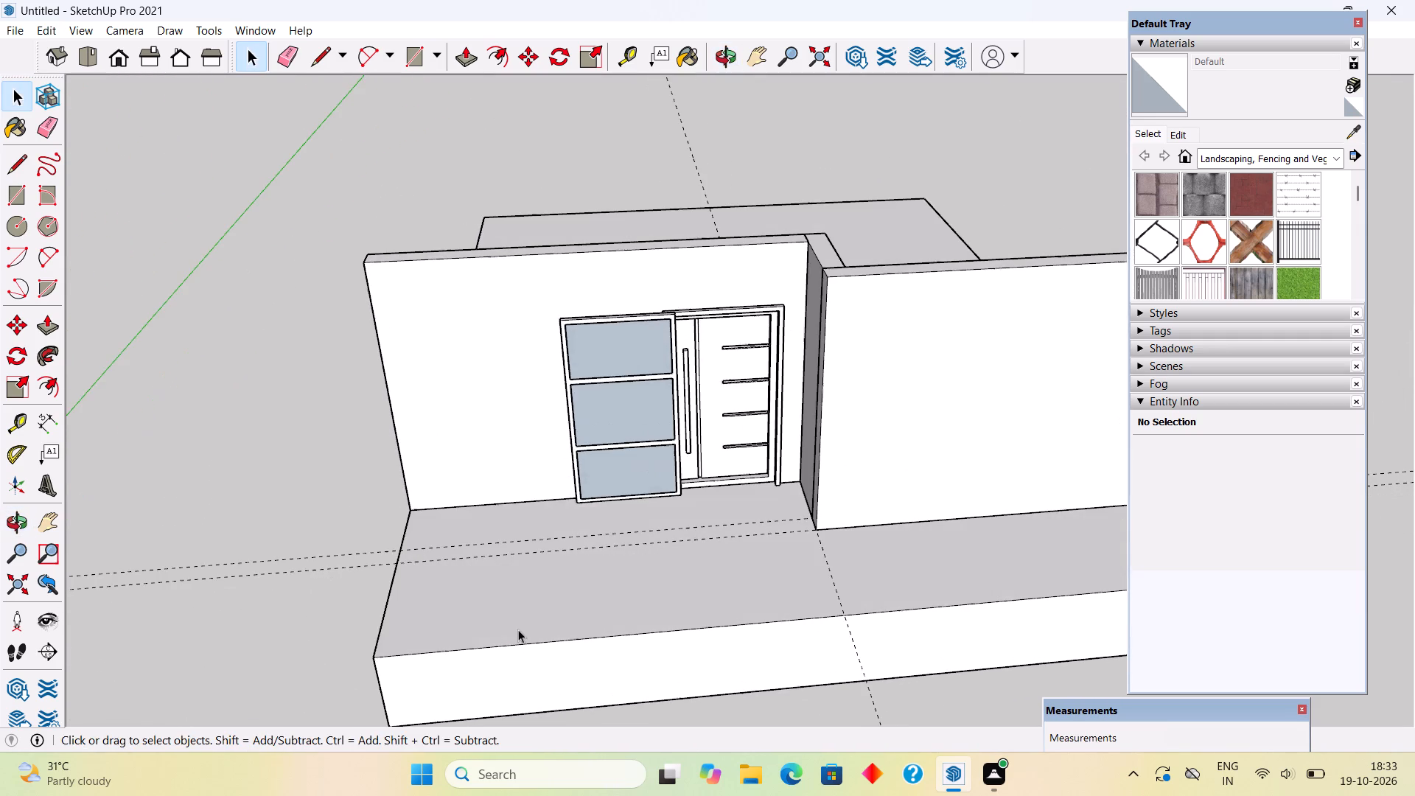
{"action": "scroll", "coordinate": [518, 629], "scroll_direction": "up", "scroll_amount": 1}
{"action": "middle_click_drag", "start_coordinate": [520, 628], "coordinate": [598, 592]}
{"action": "scroll", "coordinate": [570, 550], "scroll_direction": "down", "scroll_amount": 4}
{"action": "middle_click_drag", "start_coordinate": [528, 645], "coordinate": [587, 628]}
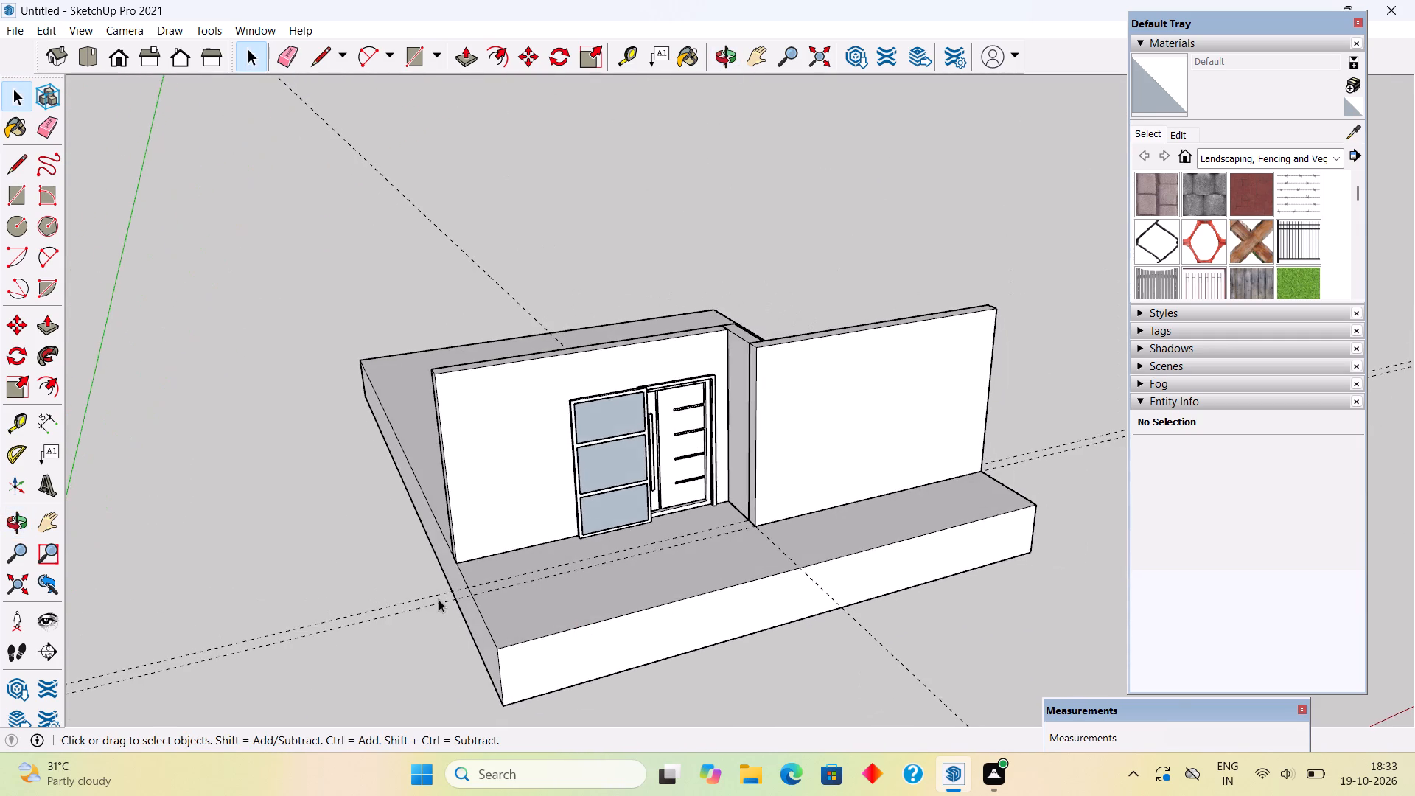
Draw a 3" by 3" square on the platform at the outer bottom corner of the door wall, beside the three-pane frame.
{"action": "scroll", "coordinate": [445, 592], "scroll_direction": "up", "scroll_amount": 15}
{"action": "middle_click_drag", "start_coordinate": [461, 626], "coordinate": [449, 649]}
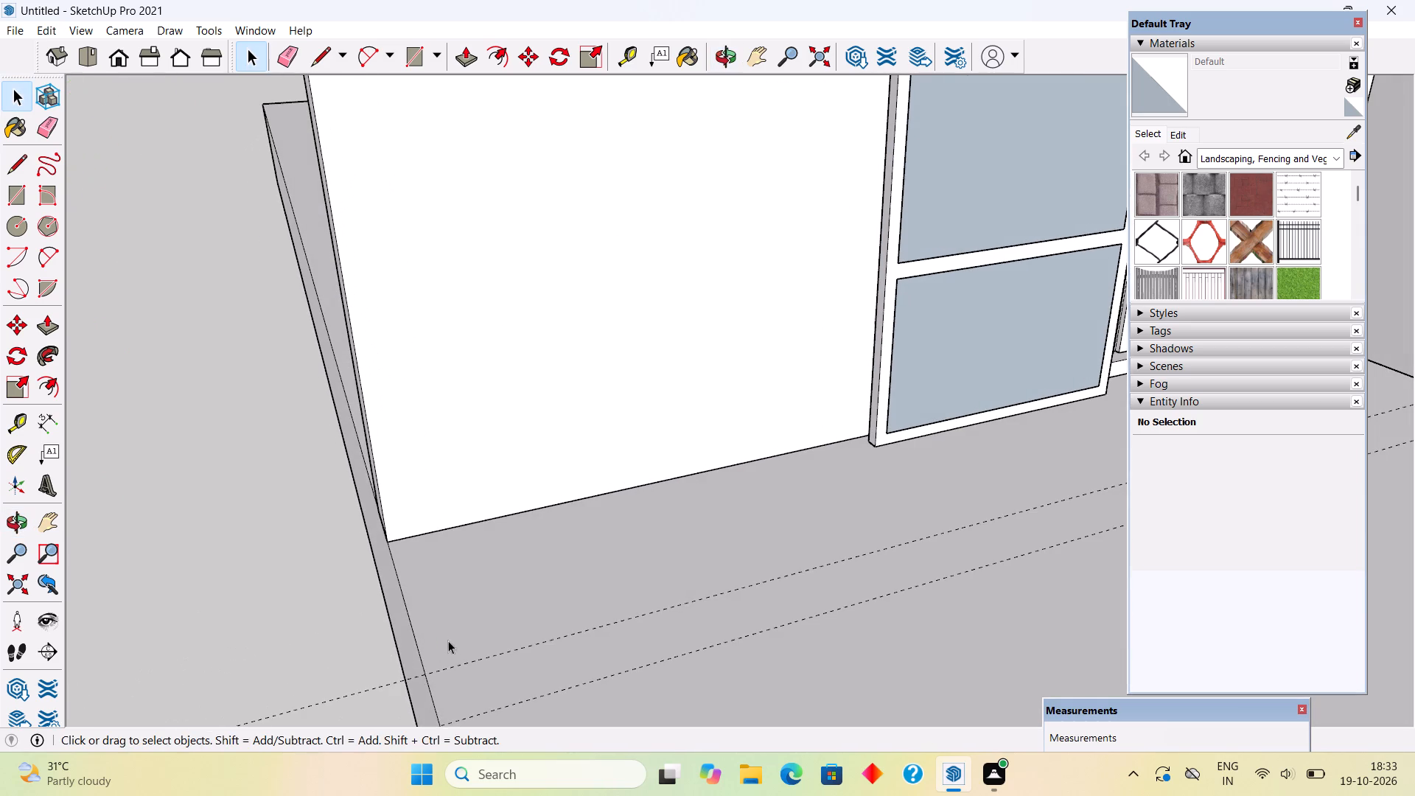
{"action": "scroll", "coordinate": [424, 589], "scroll_direction": "up", "scroll_amount": 10}
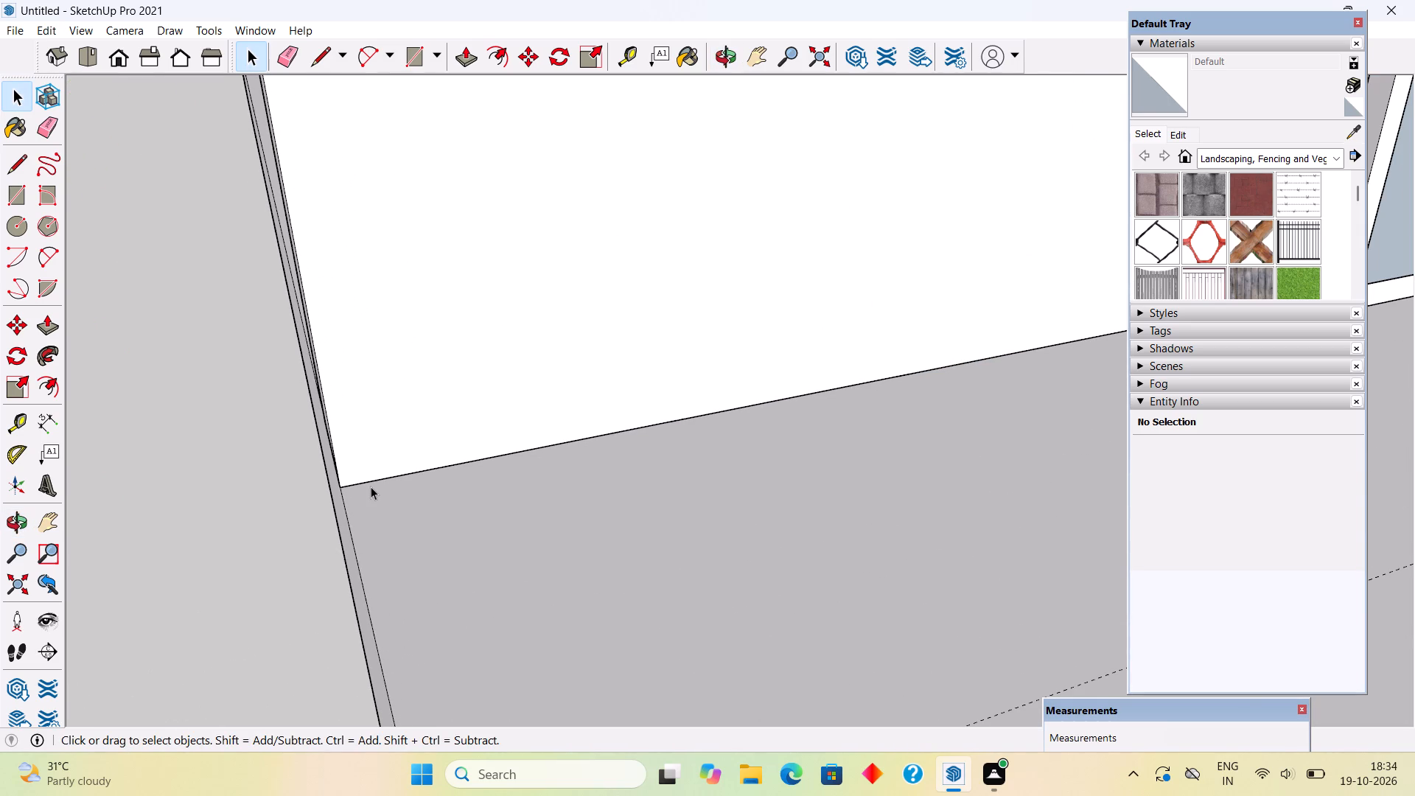
{"action": "key", "text": "r"}
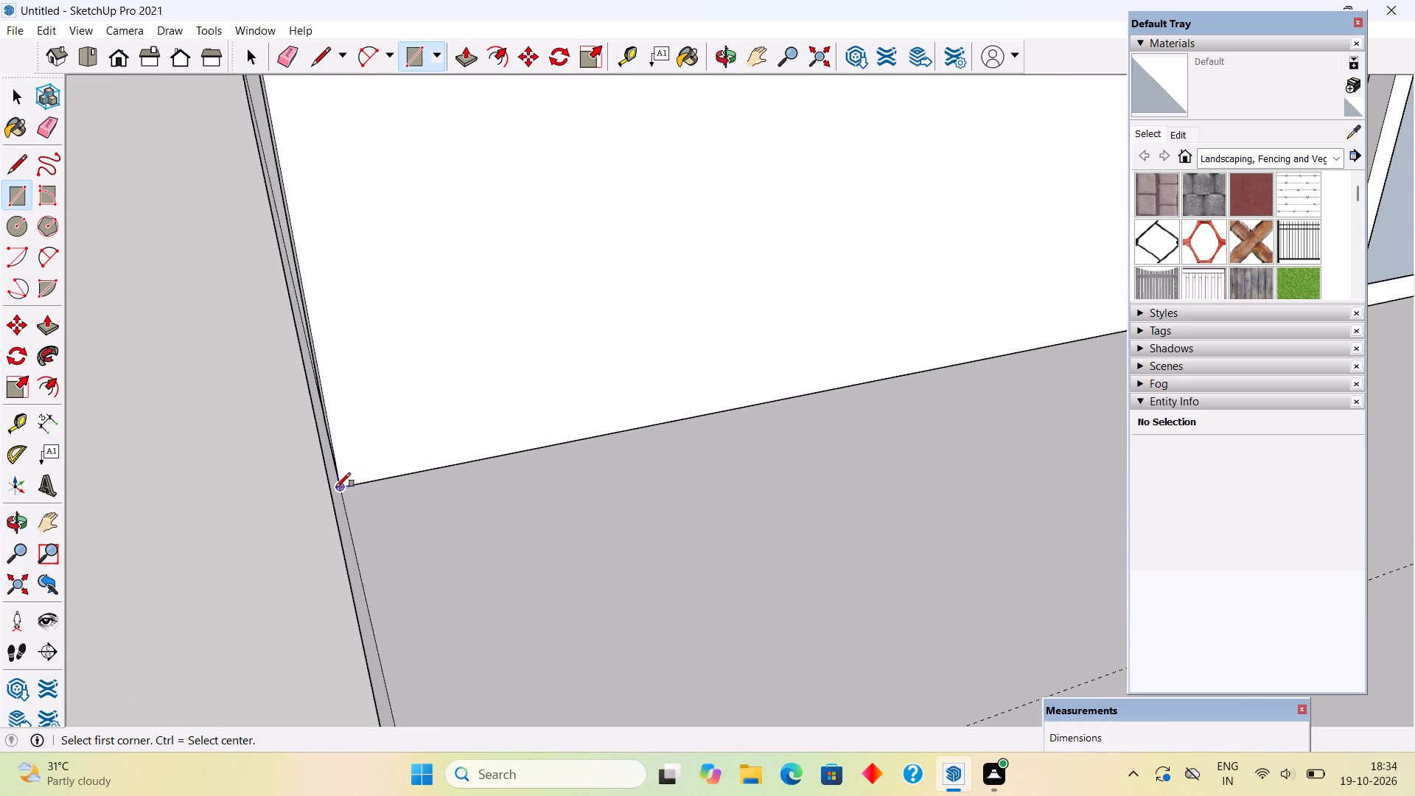
{"action": "left_click", "coordinate": [336, 487]}
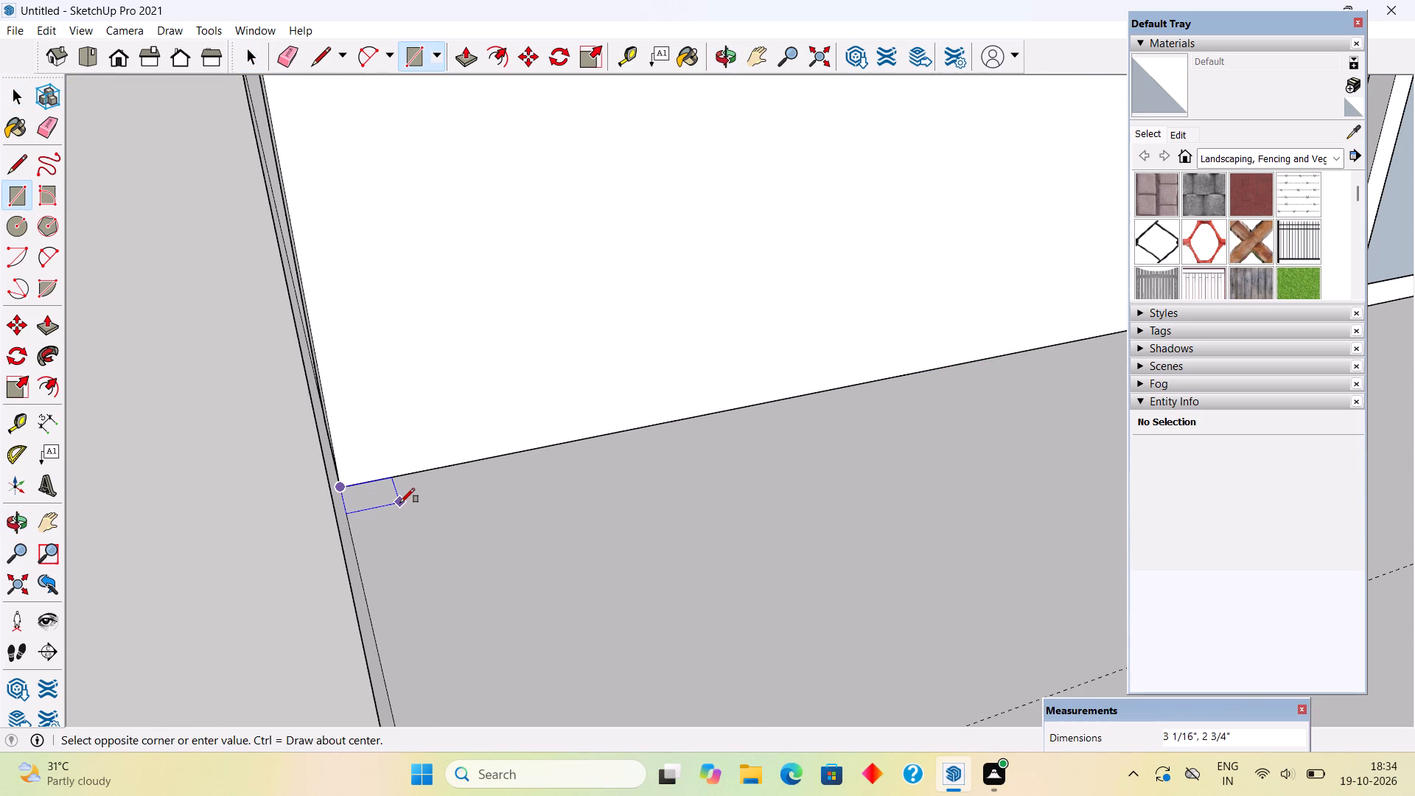
{"action": "type", "text": "3\","}
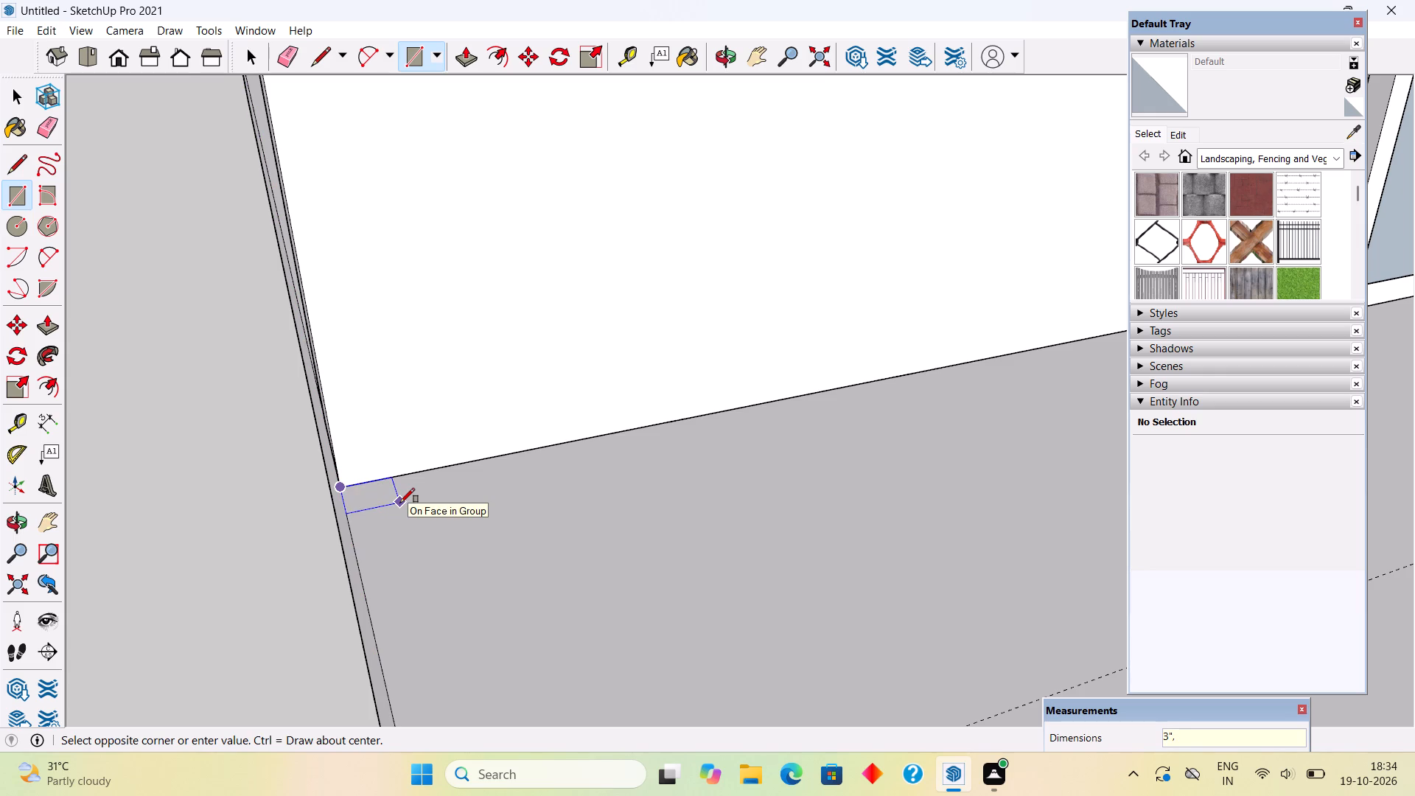
{"action": "type", "text": "3\""}
{"action": "key", "text": "Return"}
{"action": "key", "text": "space"}
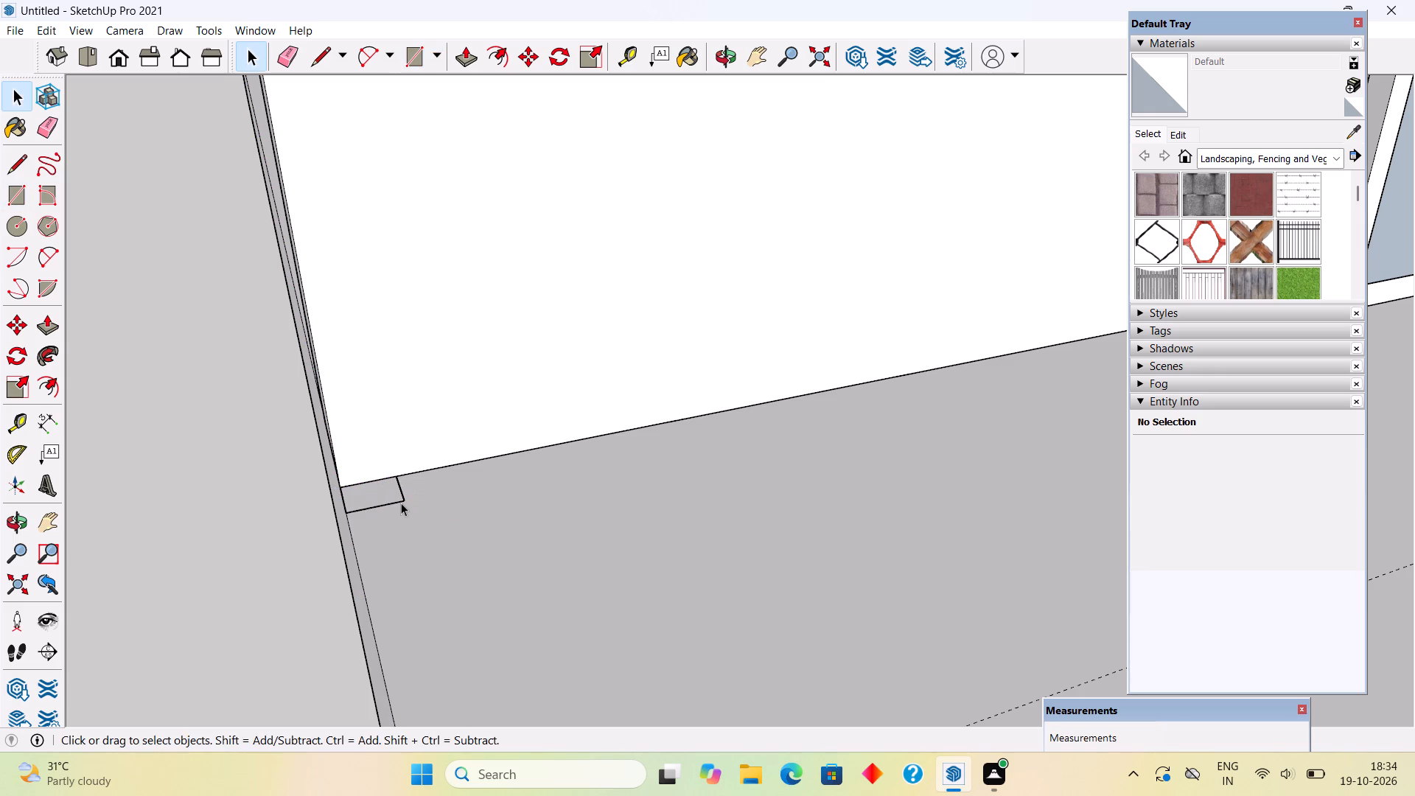
Push/Pull the 3" square up 3' to form a small post against the door wall.
{"action": "key", "text": "p"}
{"action": "left_click", "coordinate": [372, 481]}
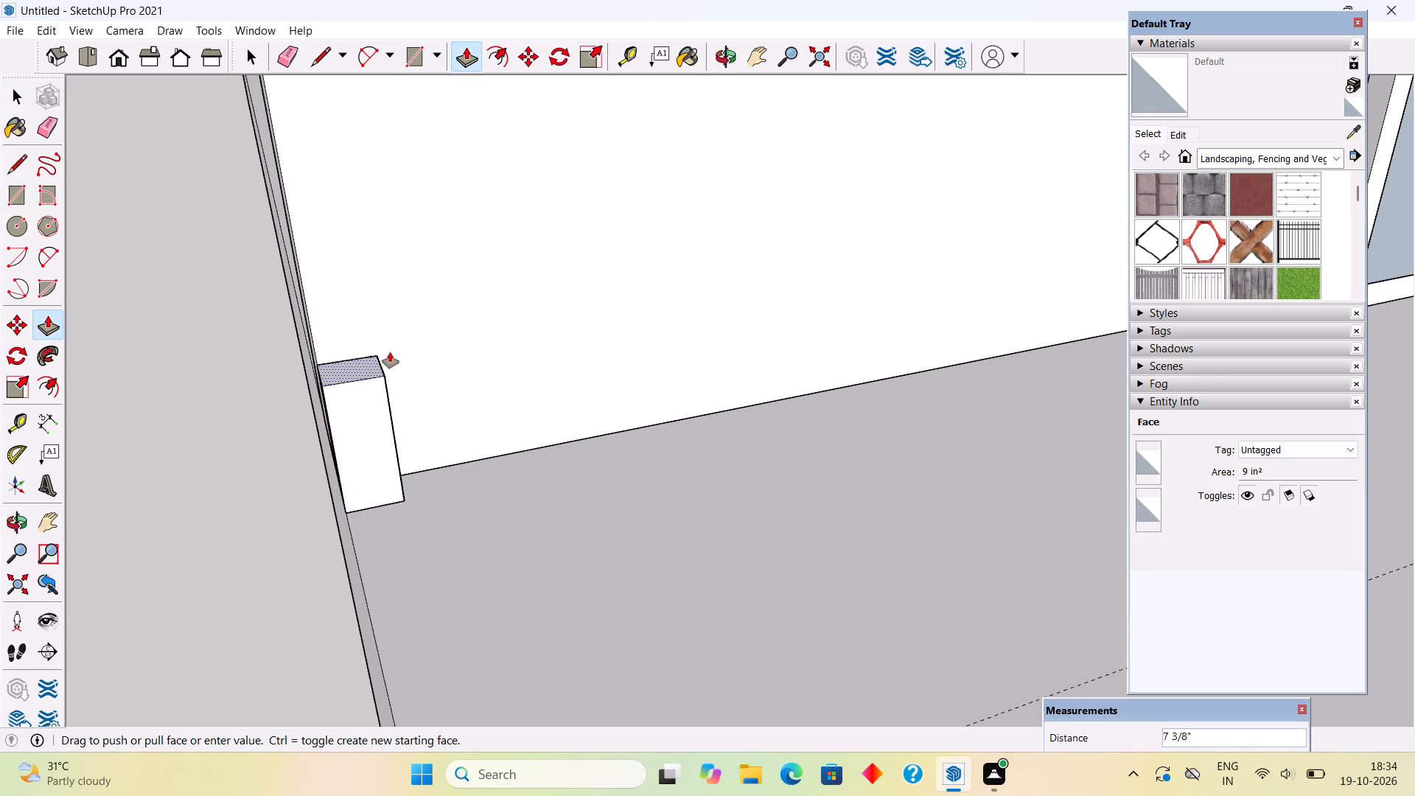
{"action": "type", "text": "3'"}
{"action": "key", "text": "Return"}
{"action": "key", "text": "space"}
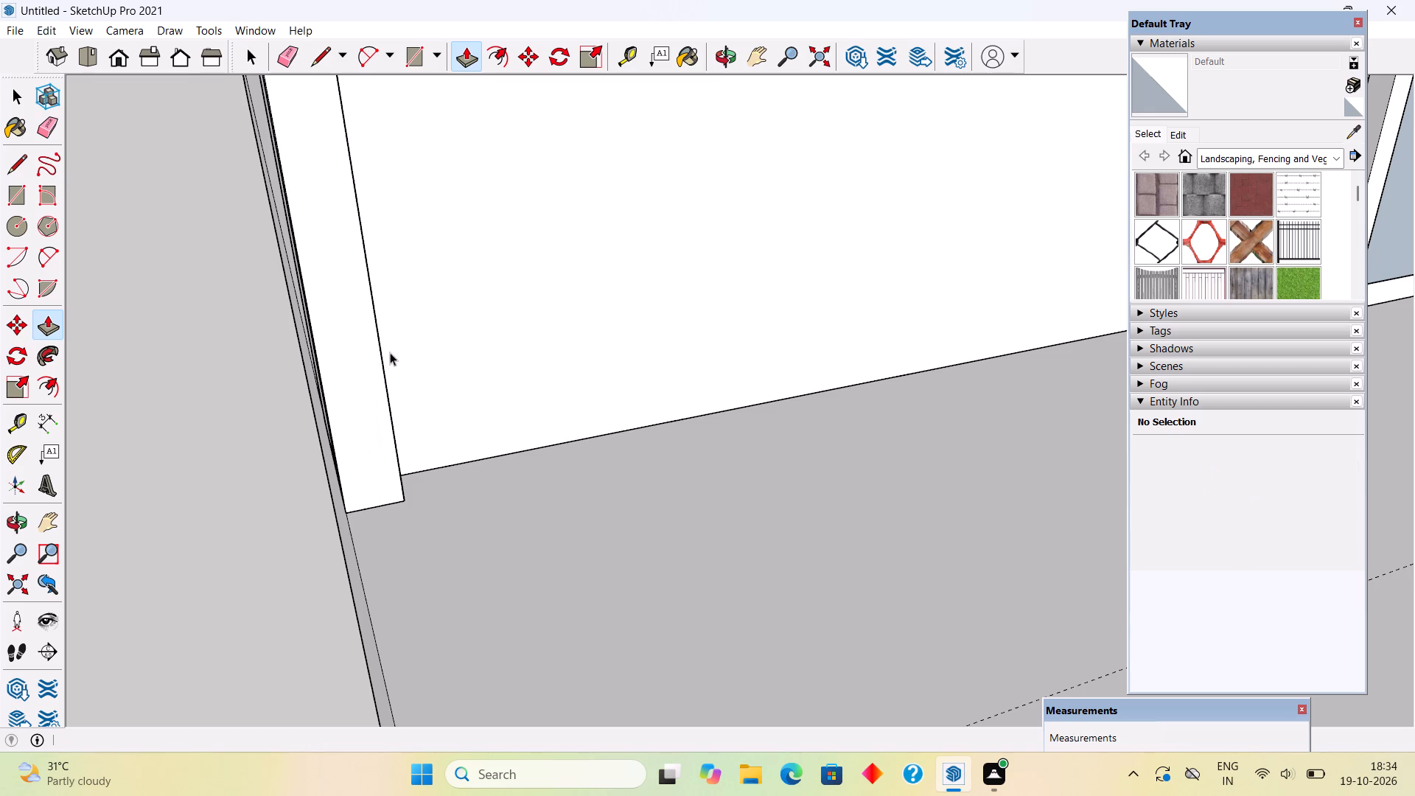
Make the whole 3' post beside the door wall into a group.
{"action": "triple_click", "coordinate": [375, 402]}
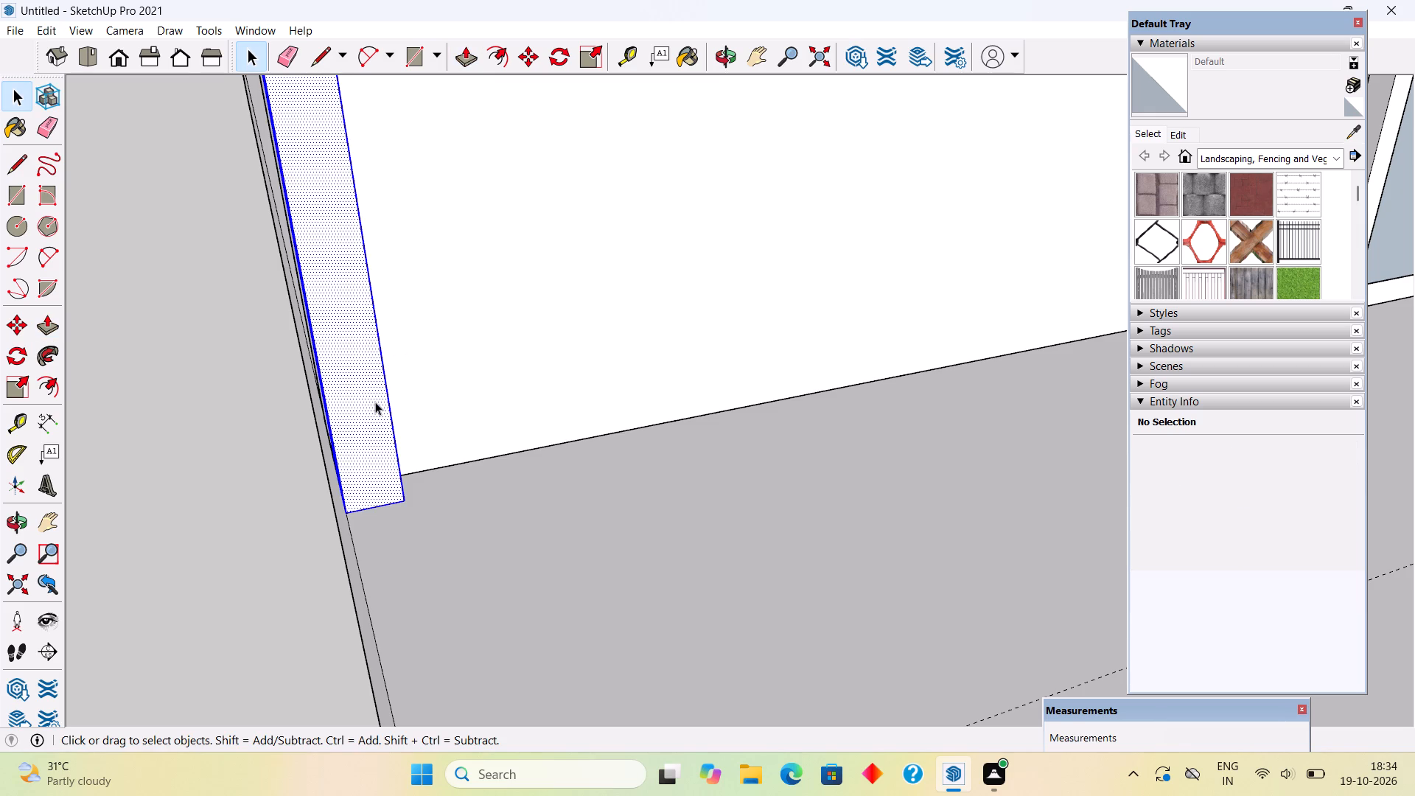
{"action": "middle_click_drag", "start_coordinate": [376, 427], "coordinate": [600, 363]}
{"action": "scroll", "coordinate": [599, 363], "scroll_direction": "down", "scroll_amount": 3}
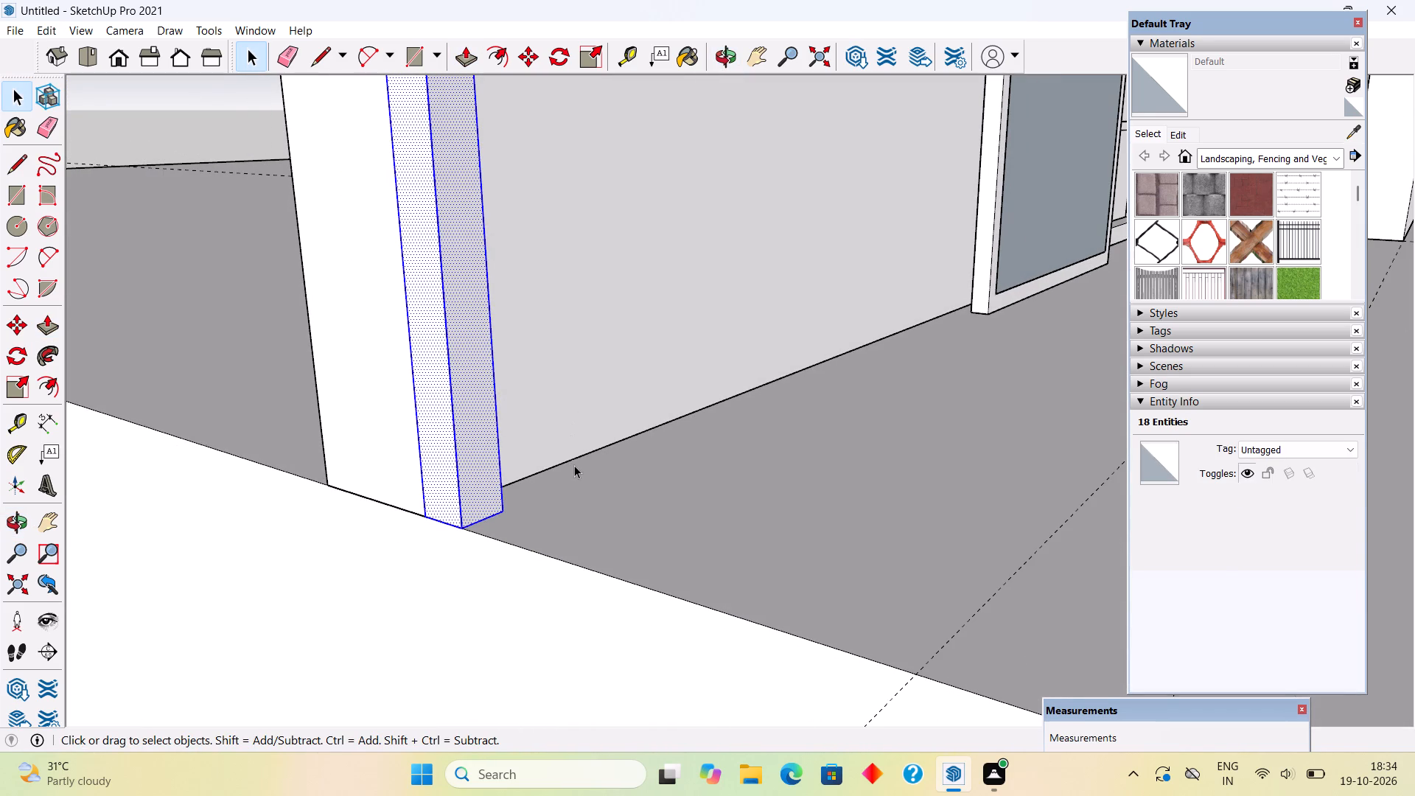
{"action": "scroll", "coordinate": [434, 465], "scroll_direction": "down", "scroll_amount": 16}
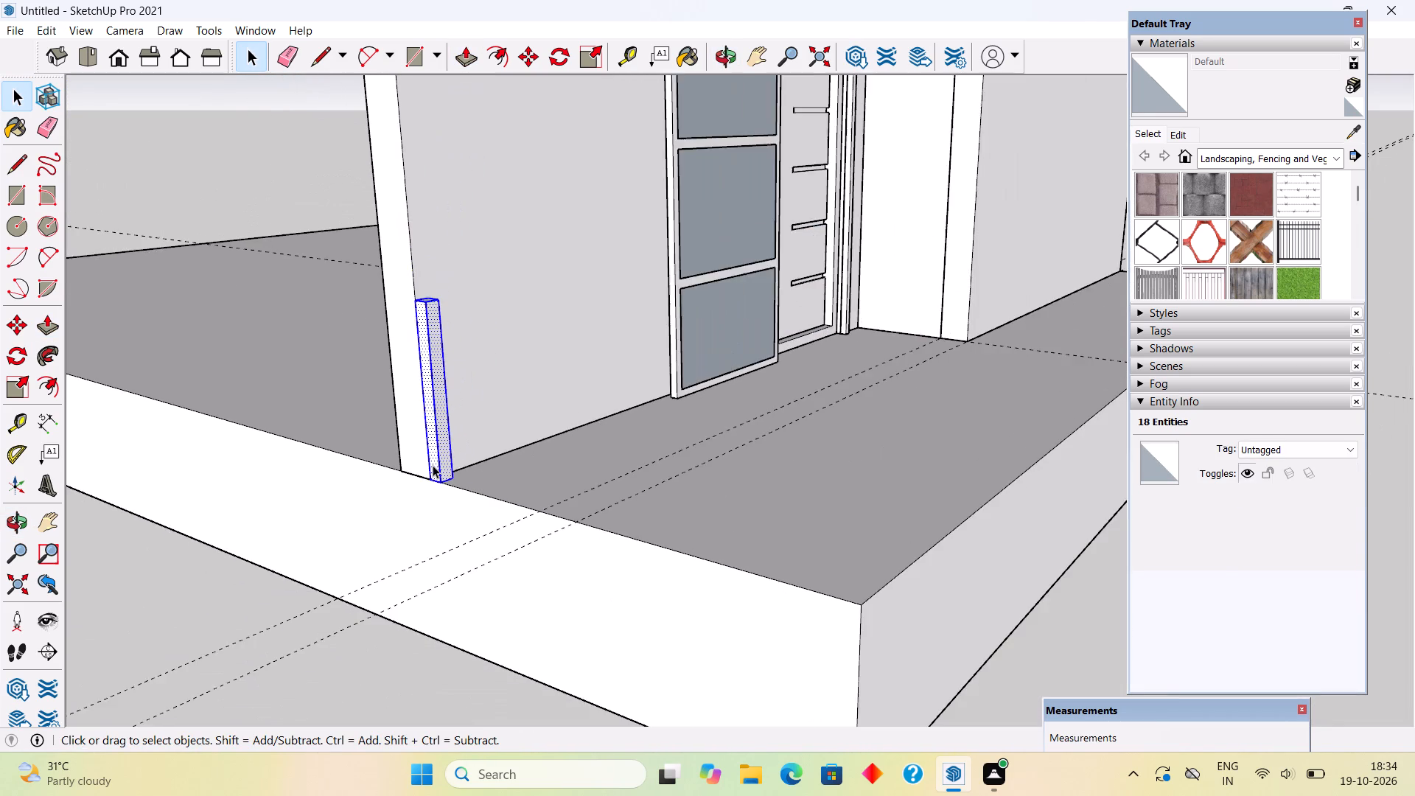
{"action": "middle_click_drag", "start_coordinate": [447, 513], "coordinate": [651, 583]}
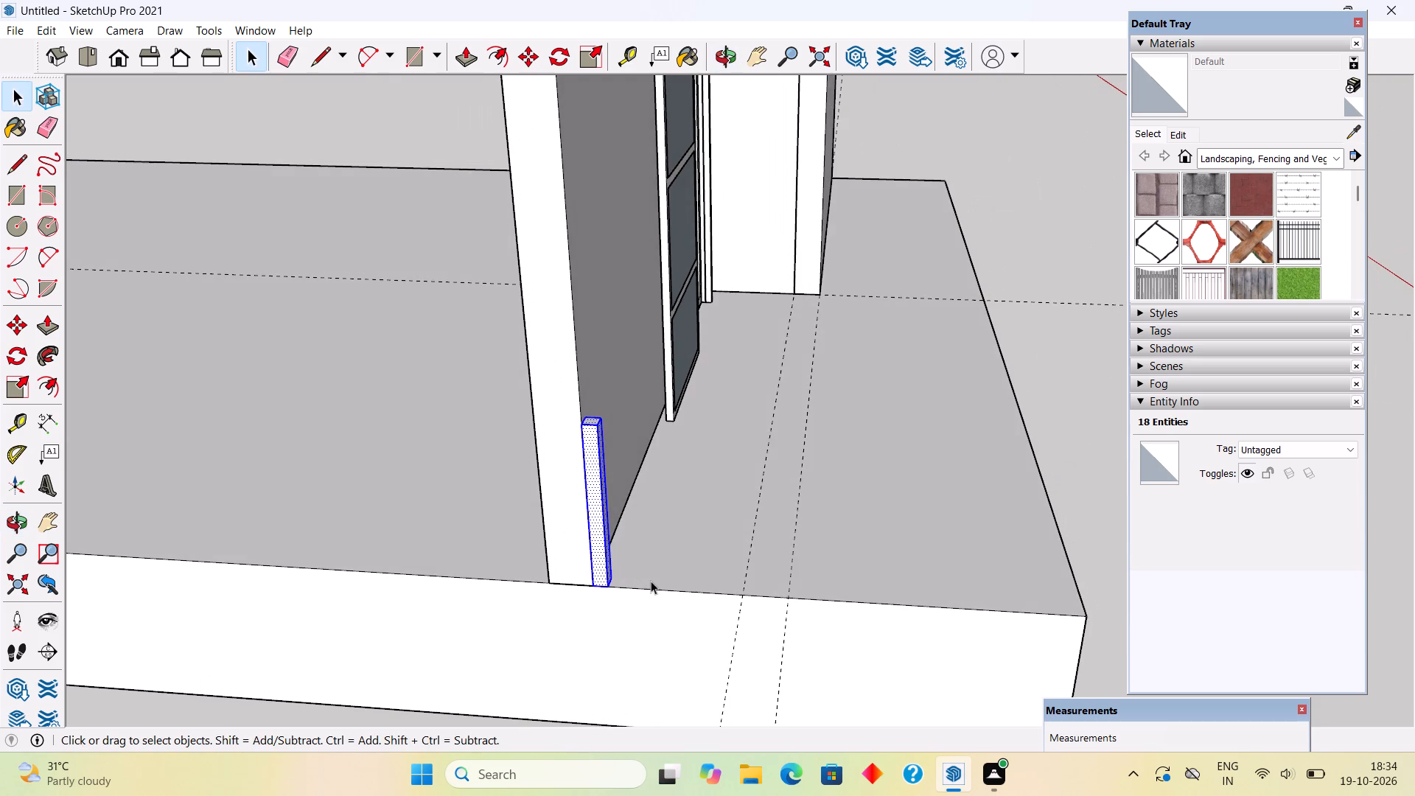
{"action": "right_click", "coordinate": [607, 540]}
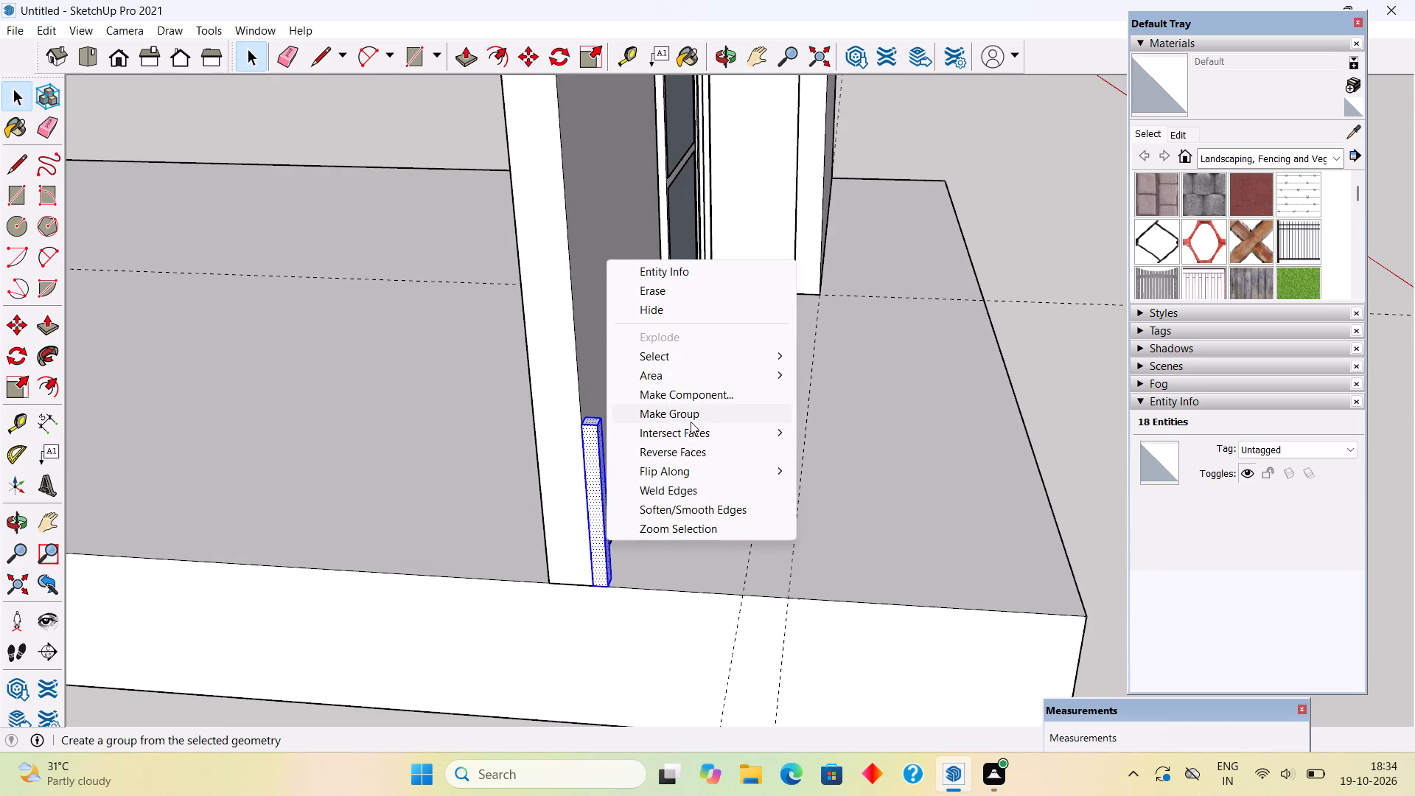
{"action": "left_click", "coordinate": [691, 413]}
Move the post group about 7' 9" along the platform edge, from the door wall to the platform's outer corner.
{"action": "scroll", "coordinate": [625, 592], "scroll_direction": "down", "scroll_amount": 4}
{"action": "middle_click_drag", "start_coordinate": [561, 561], "coordinate": [499, 466]}
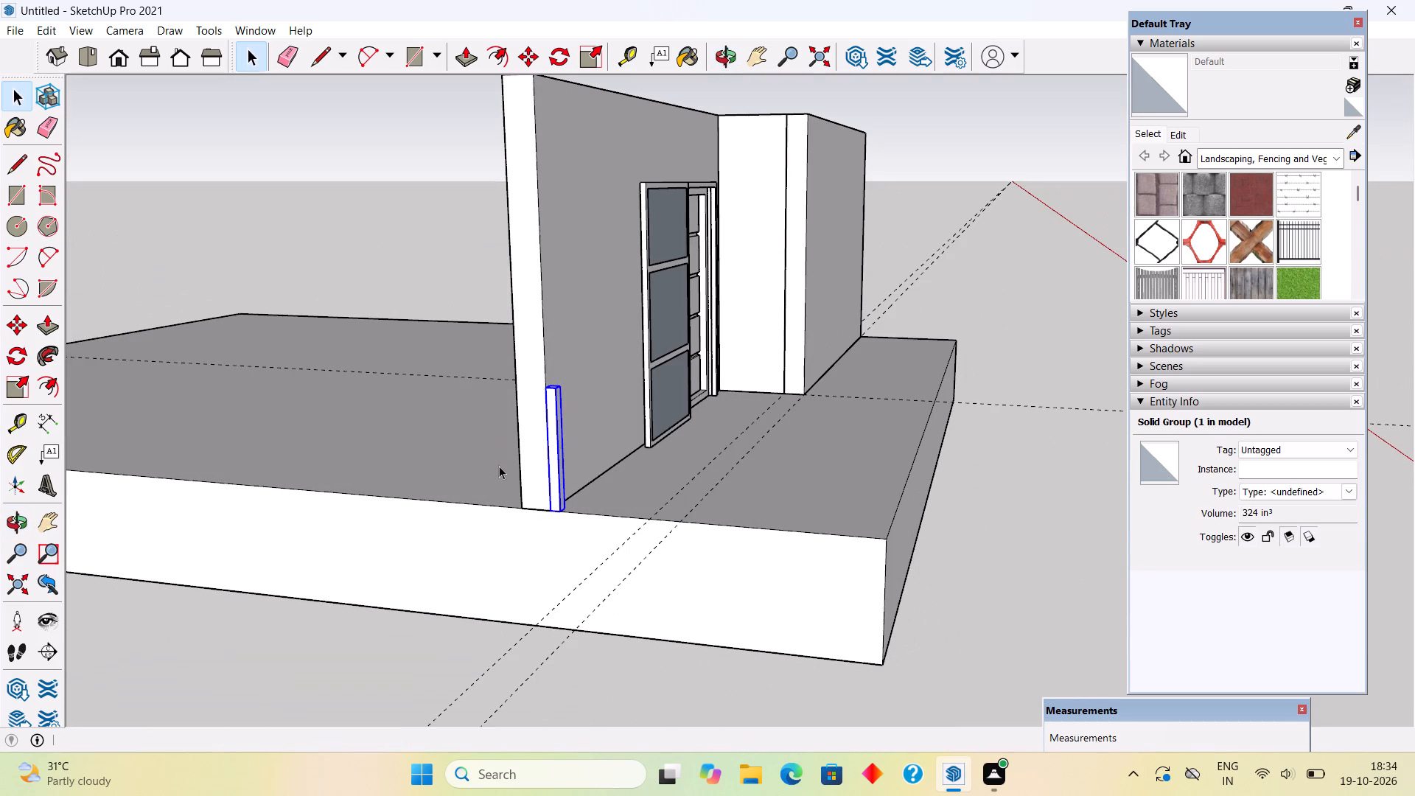
{"action": "scroll", "coordinate": [562, 522], "scroll_direction": "up", "scroll_amount": 1}
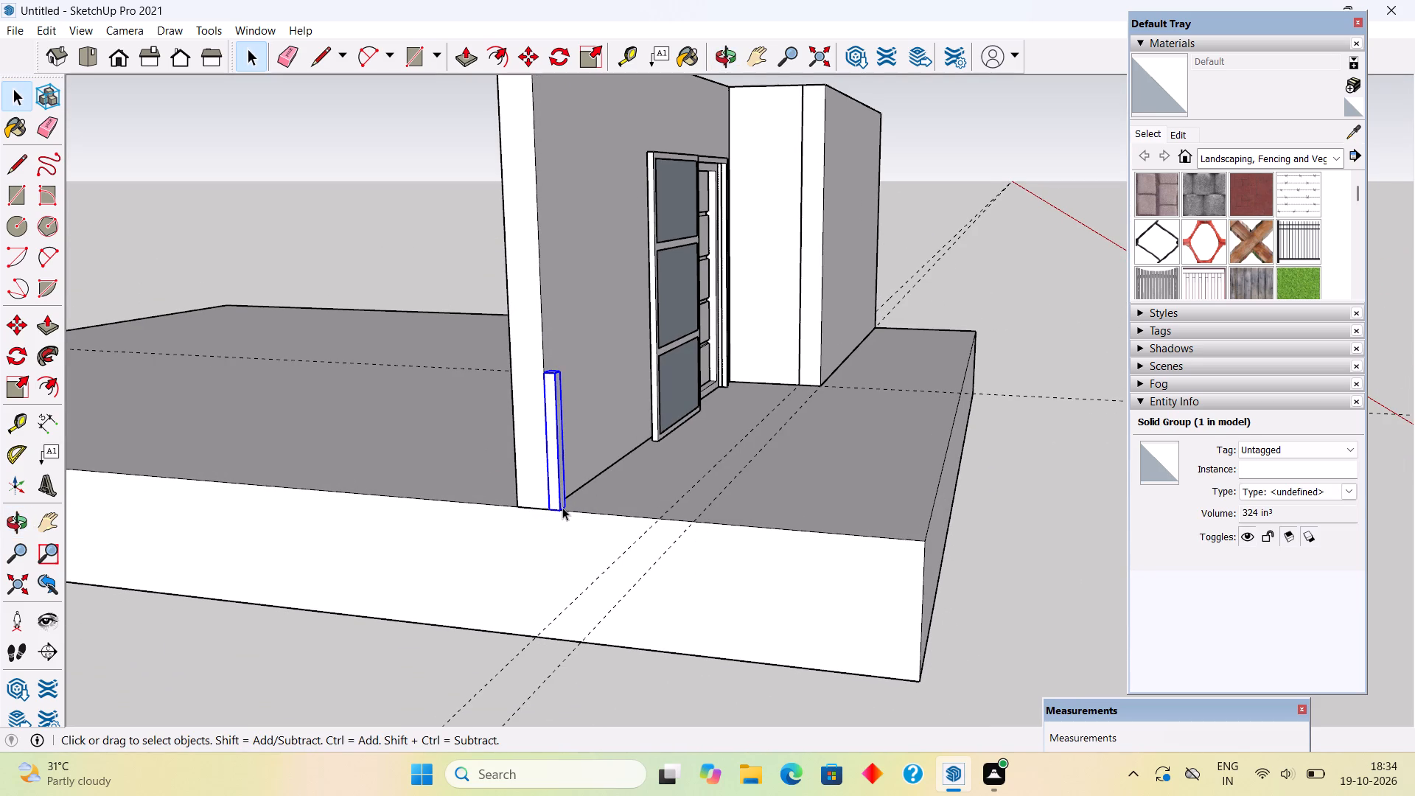
{"action": "key", "text": "m"}
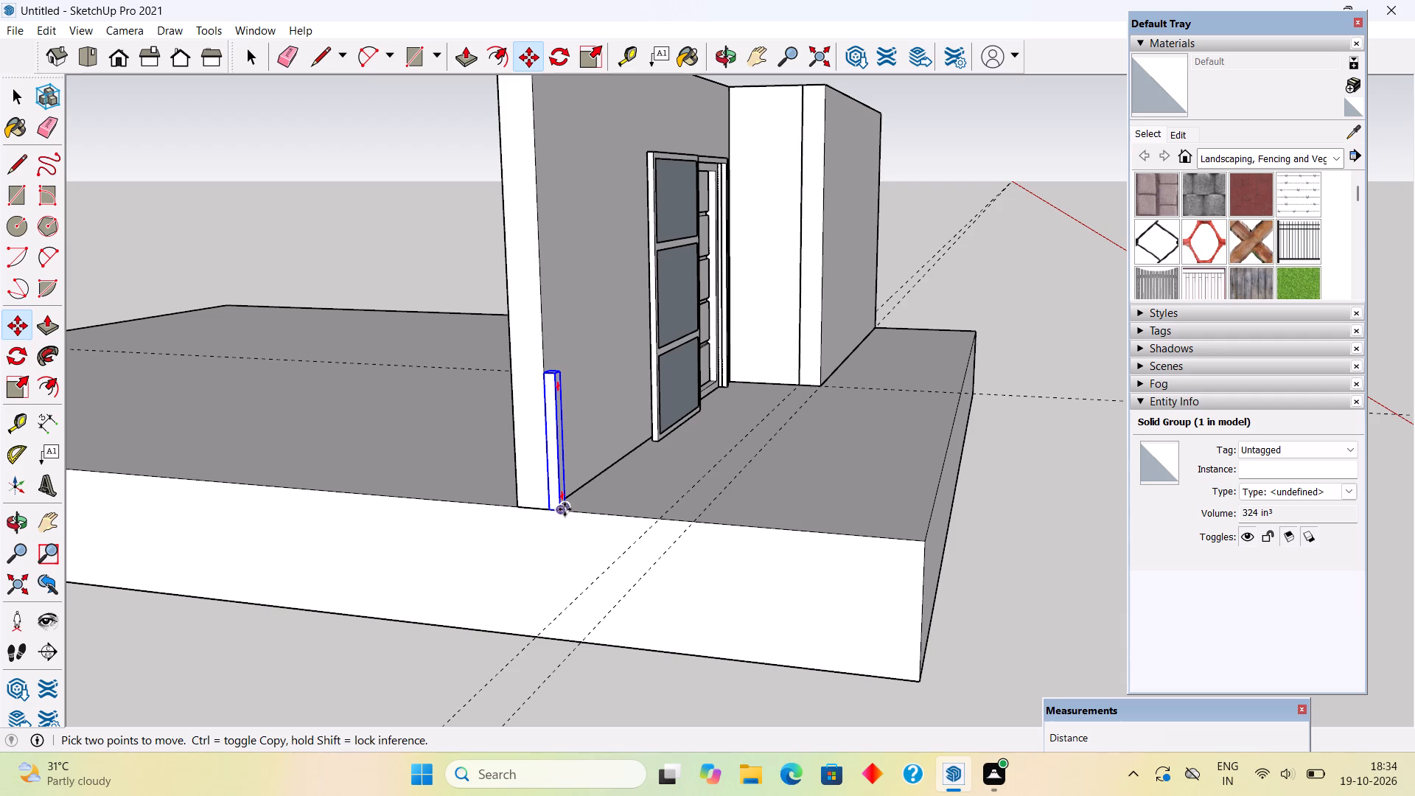
{"action": "left_click", "coordinate": [564, 509]}
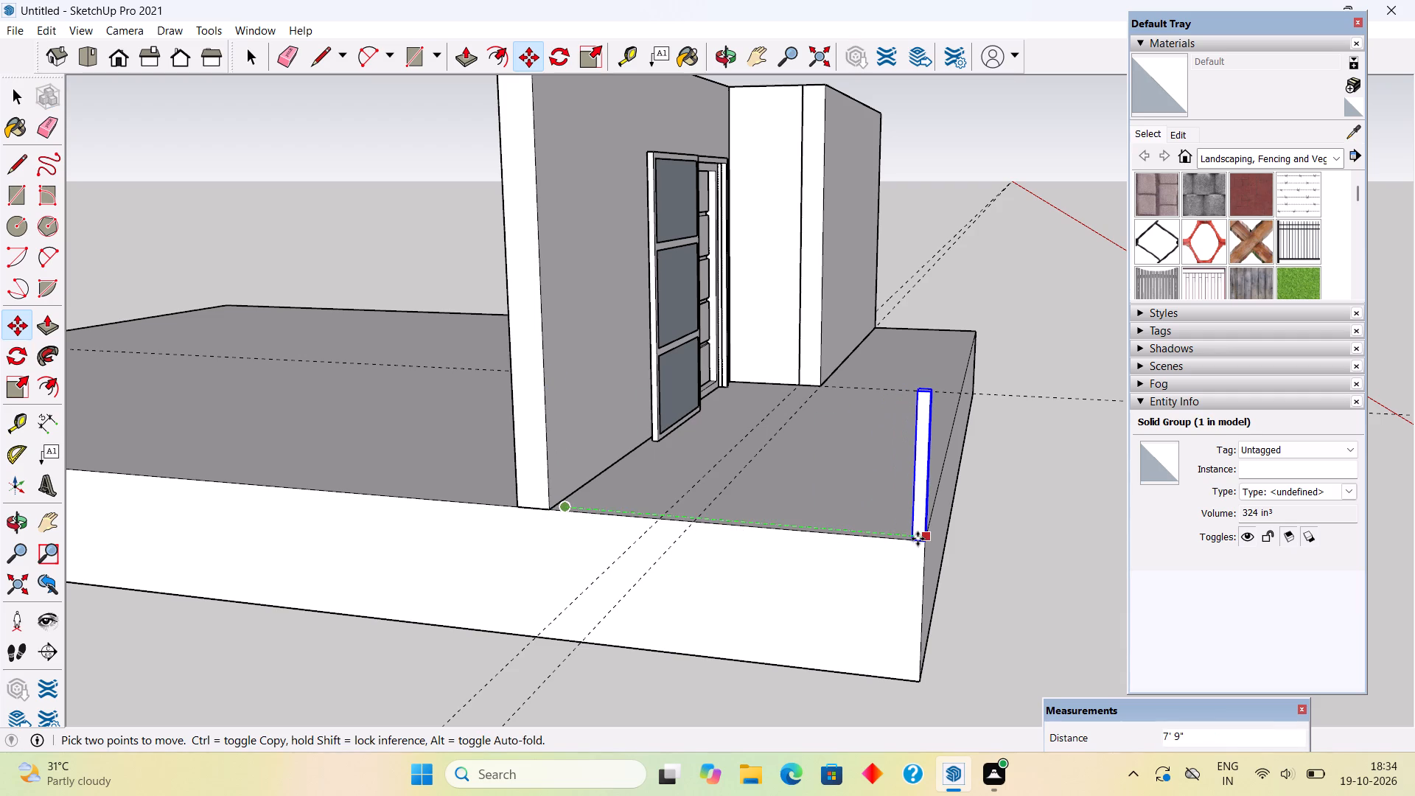
{"action": "scroll", "coordinate": [923, 543], "scroll_direction": "up", "scroll_amount": 6}
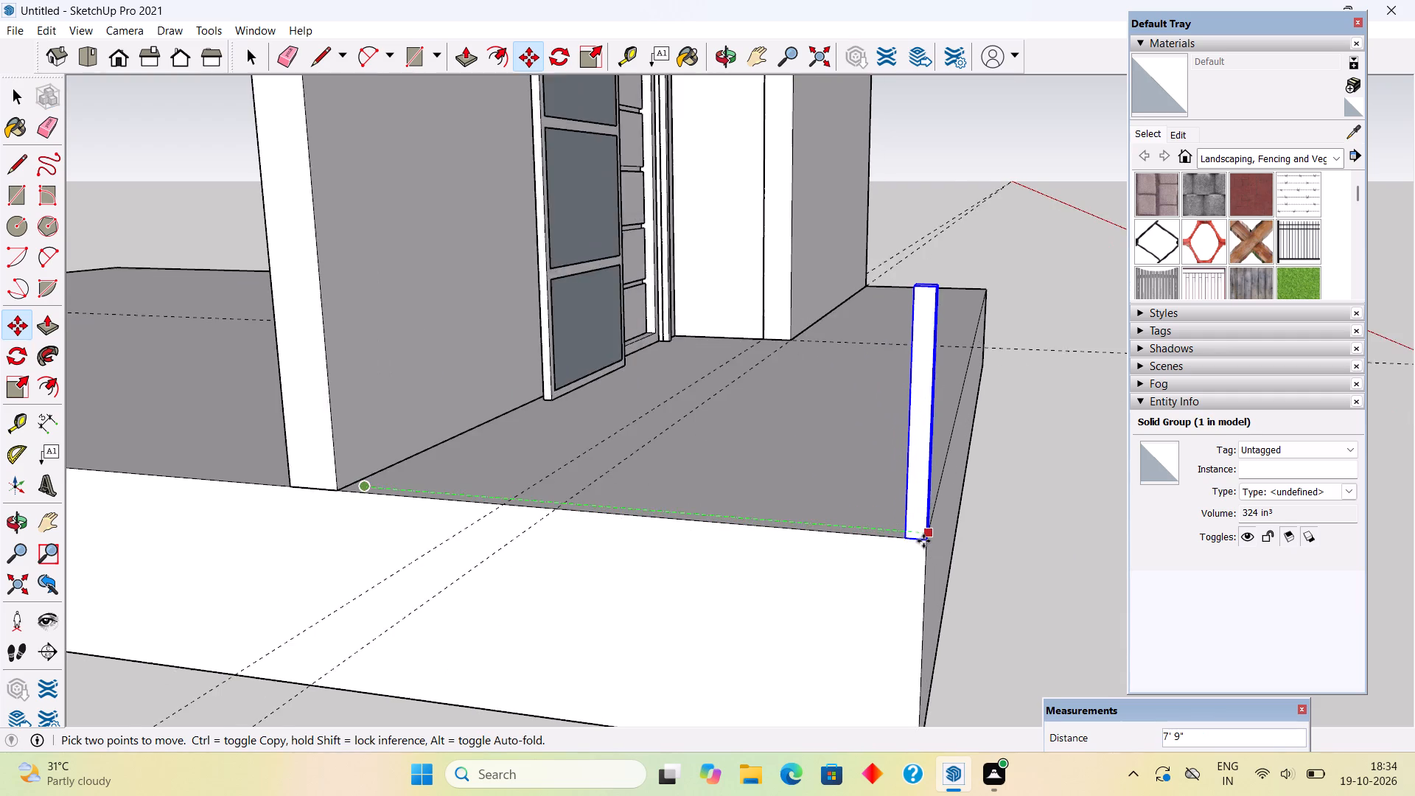
{"action": "scroll", "coordinate": [923, 541], "scroll_direction": "up", "scroll_amount": 7}
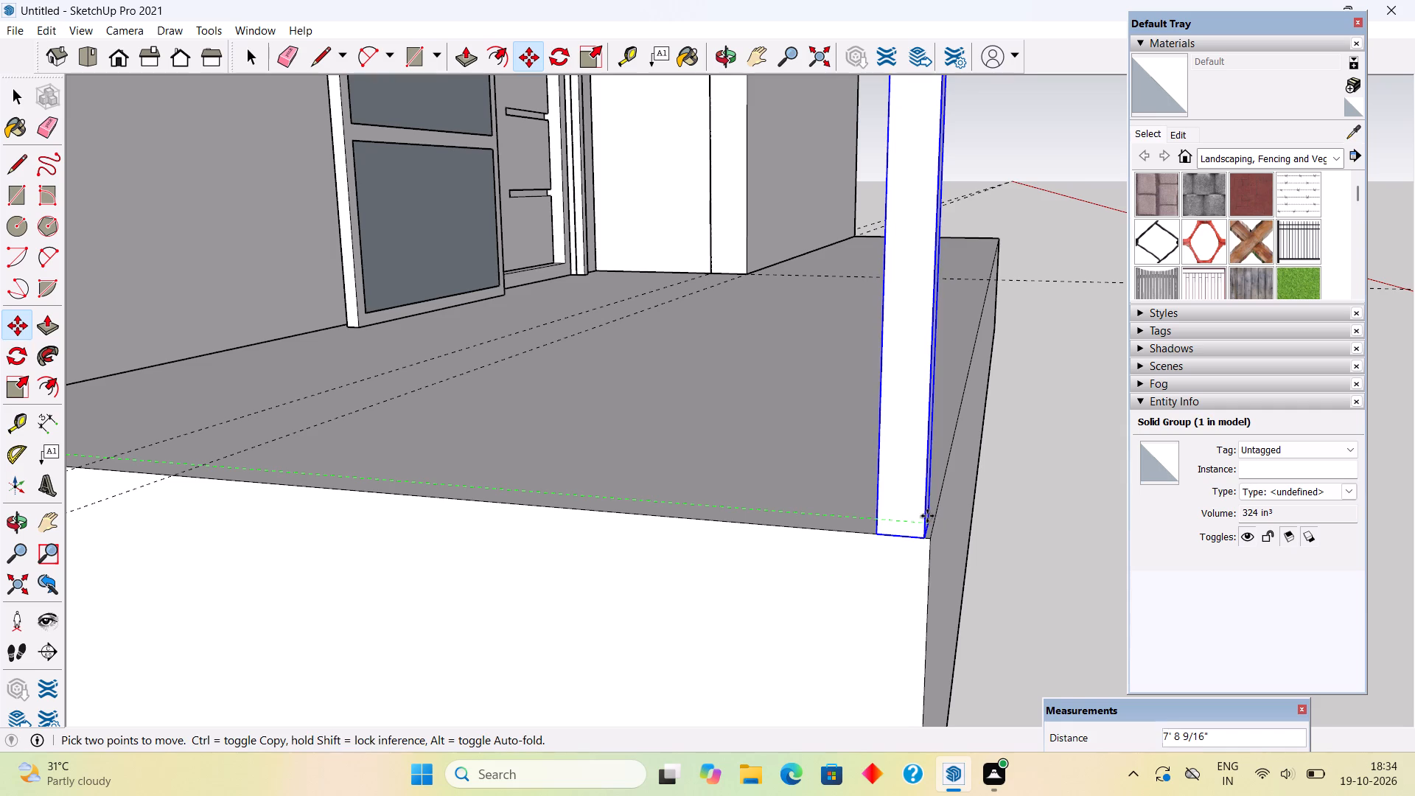
{"action": "left_click", "coordinate": [927, 514]}
{"action": "scroll", "coordinate": [940, 547], "scroll_direction": "up", "scroll_amount": 11}
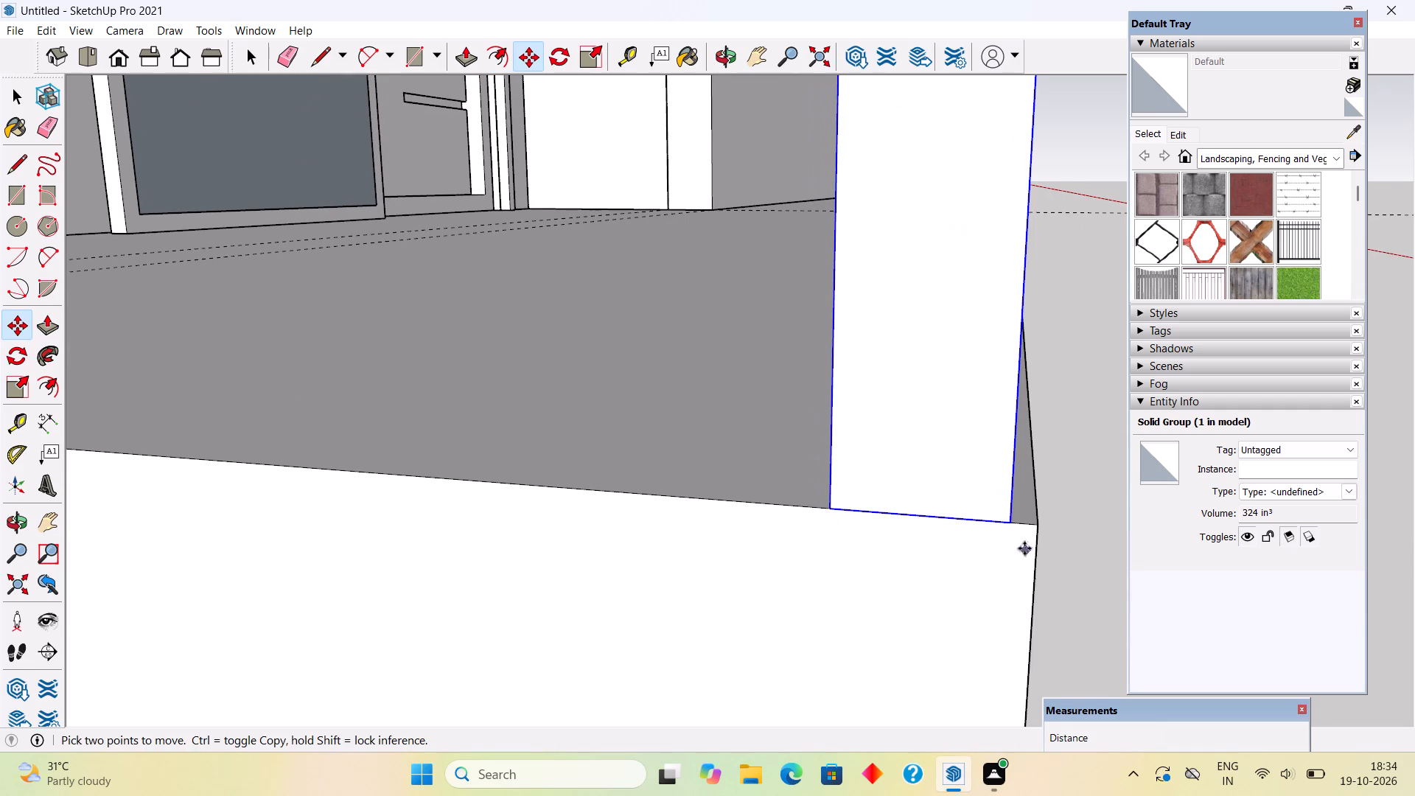
{"action": "left_click", "coordinate": [1013, 524]}
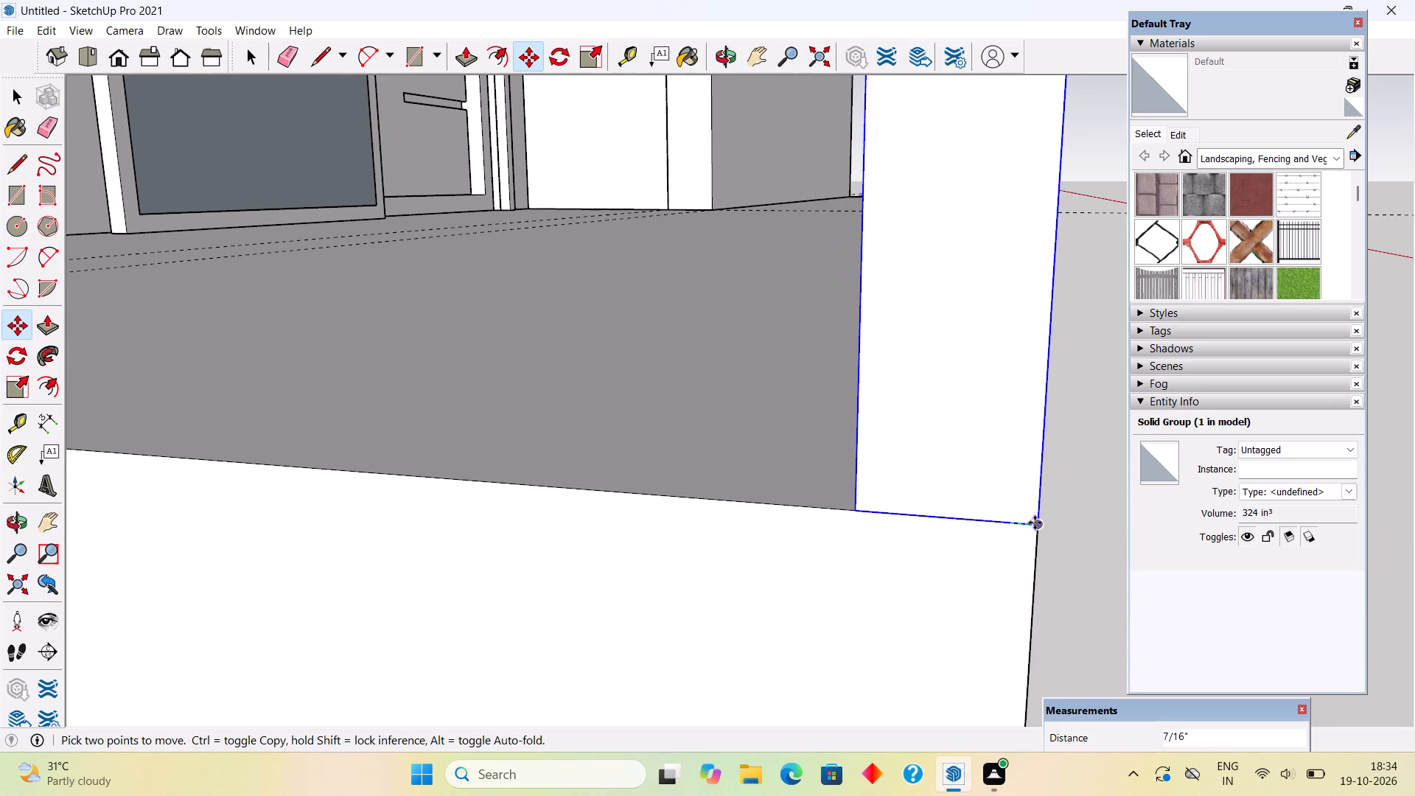
{"action": "left_click", "coordinate": [1035, 523]}
{"action": "key", "text": "space"}
{"action": "scroll", "coordinate": [1005, 547], "scroll_direction": "down", "scroll_amount": 14}
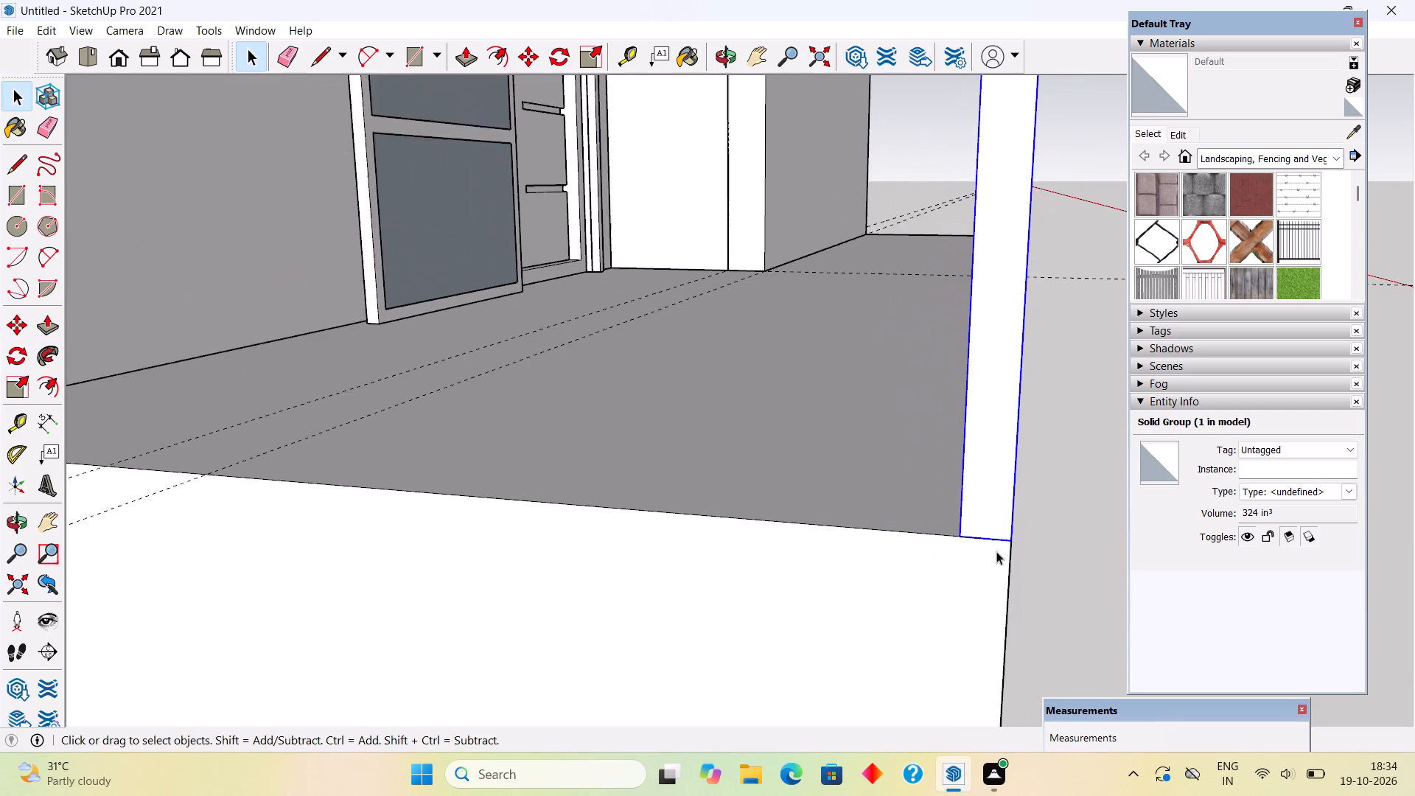
{"action": "scroll", "coordinate": [996, 551], "scroll_direction": "down", "scroll_amount": 13}
{"action": "left_click", "coordinate": [1052, 506]}
Place a horizontal guide 2" below the top edge on the corner post's face toward the door wall.
{"action": "middle_click_drag", "start_coordinate": [821, 449], "coordinate": [1066, 618]}
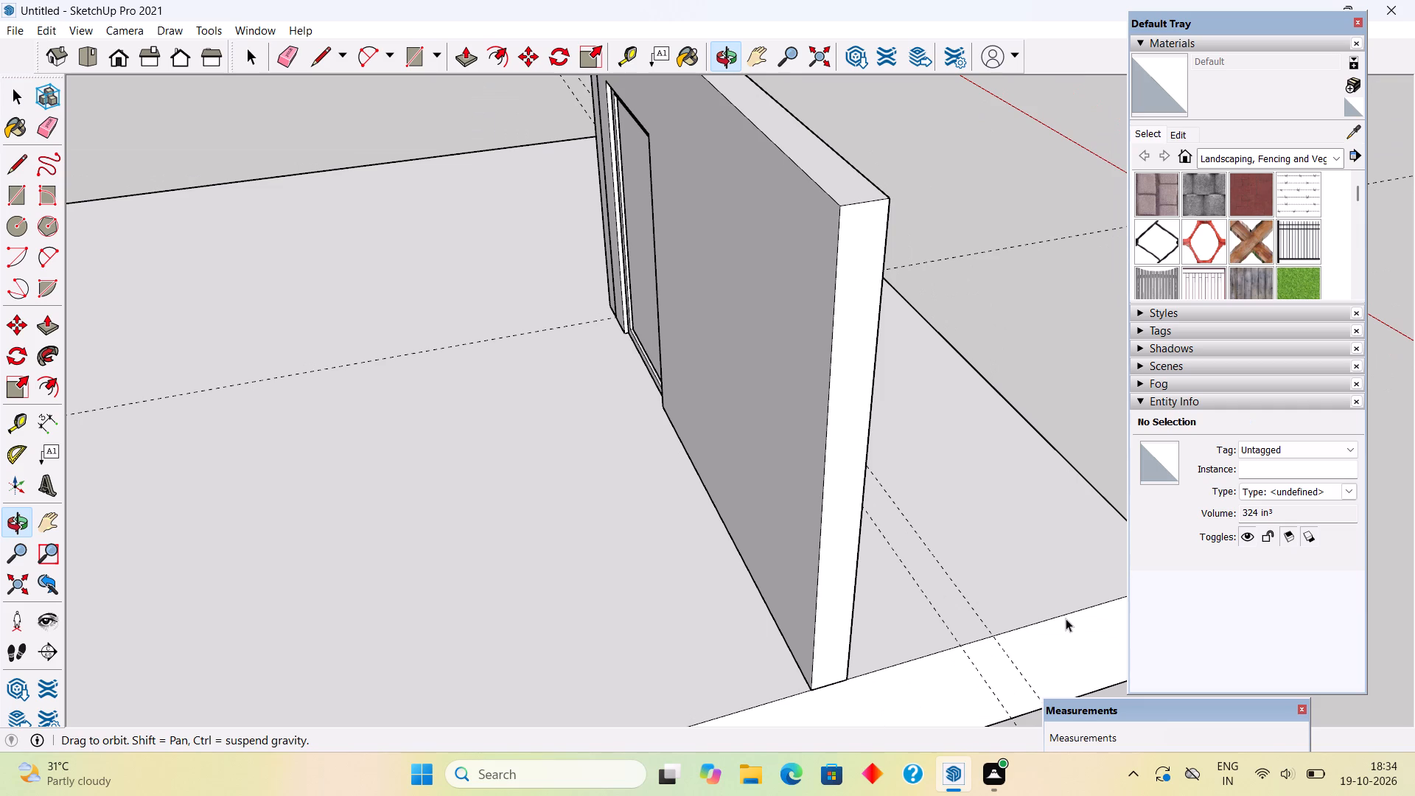
{"action": "scroll", "coordinate": [1015, 622], "scroll_direction": "up", "scroll_amount": 1}
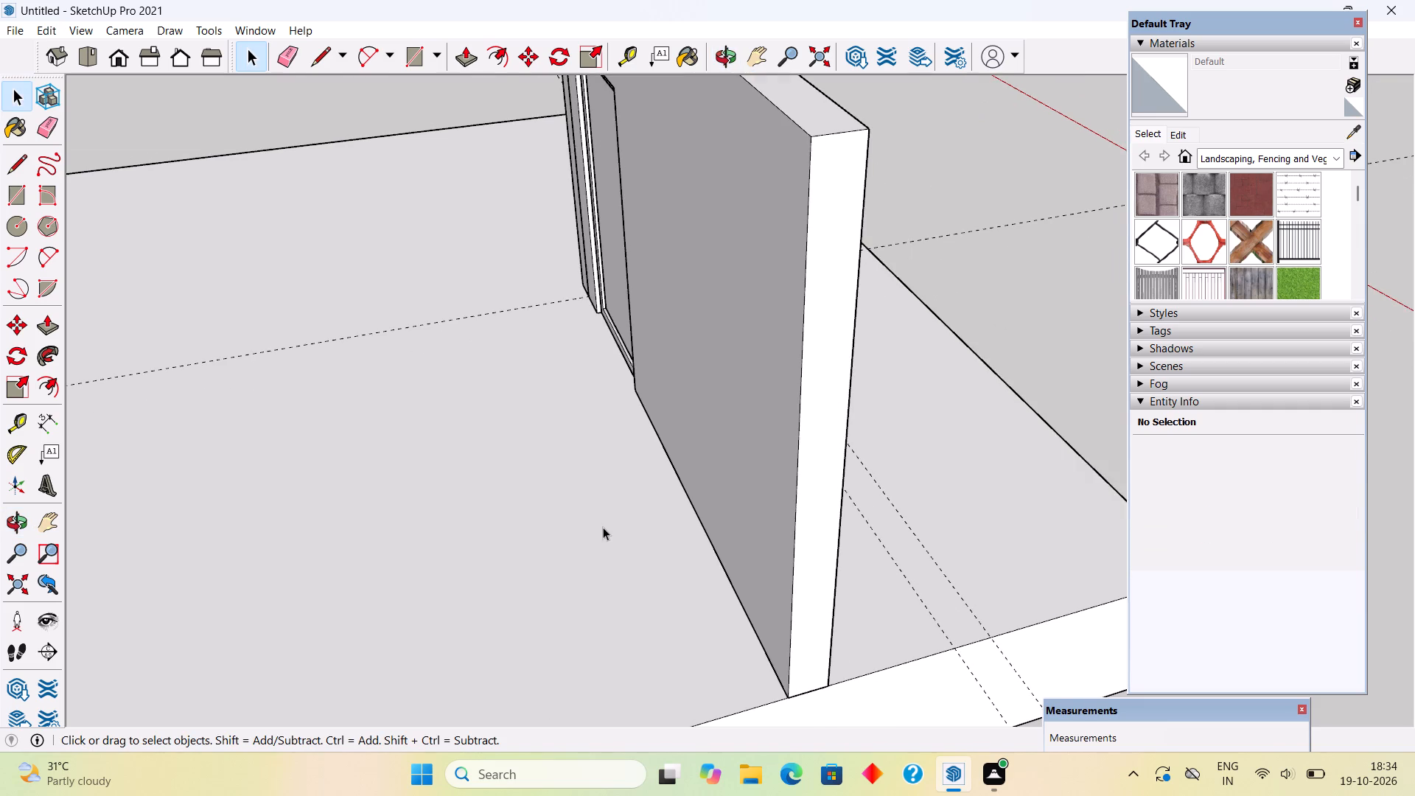
{"action": "scroll", "coordinate": [599, 528], "scroll_direction": "down", "scroll_amount": 6}
{"action": "middle_click_drag", "start_coordinate": [805, 562], "coordinate": [1001, 512]}
{"action": "scroll", "coordinate": [1003, 477], "scroll_direction": "up", "scroll_amount": 8}
{"action": "middle_click_drag", "start_coordinate": [915, 551], "coordinate": [922, 511]}
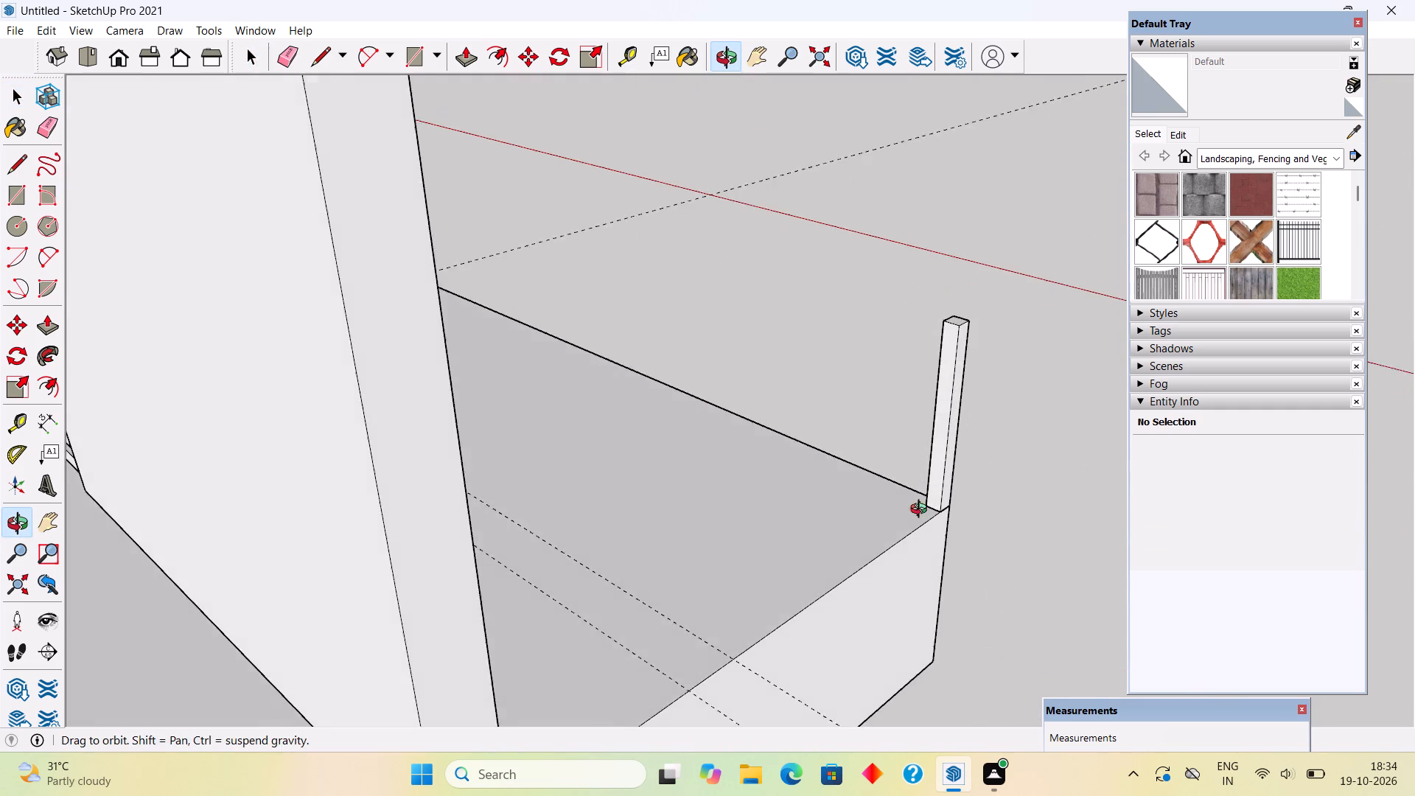
{"action": "middle_click_drag", "start_coordinate": [922, 511], "coordinate": [963, 414]}
{"action": "scroll", "coordinate": [972, 341], "scroll_direction": "up", "scroll_amount": 5}
{"action": "scroll", "coordinate": [969, 332], "scroll_direction": "down", "scroll_amount": 3}
{"action": "middle_click_drag", "start_coordinate": [993, 422], "coordinate": [1027, 478]}
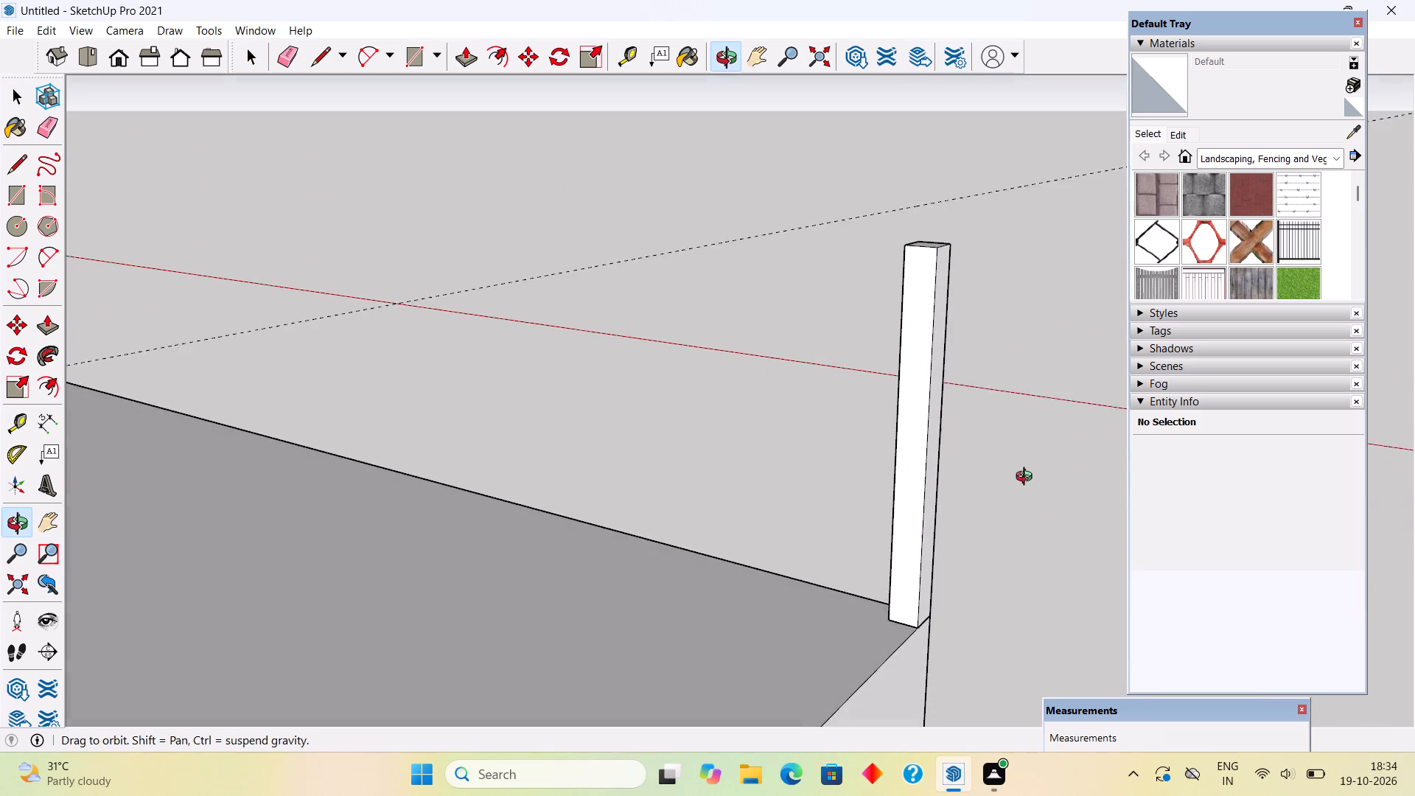
{"action": "middle_click_drag", "start_coordinate": [1027, 478], "coordinate": [1035, 485]}
{"action": "scroll", "coordinate": [934, 243], "scroll_direction": "up", "scroll_amount": 9}
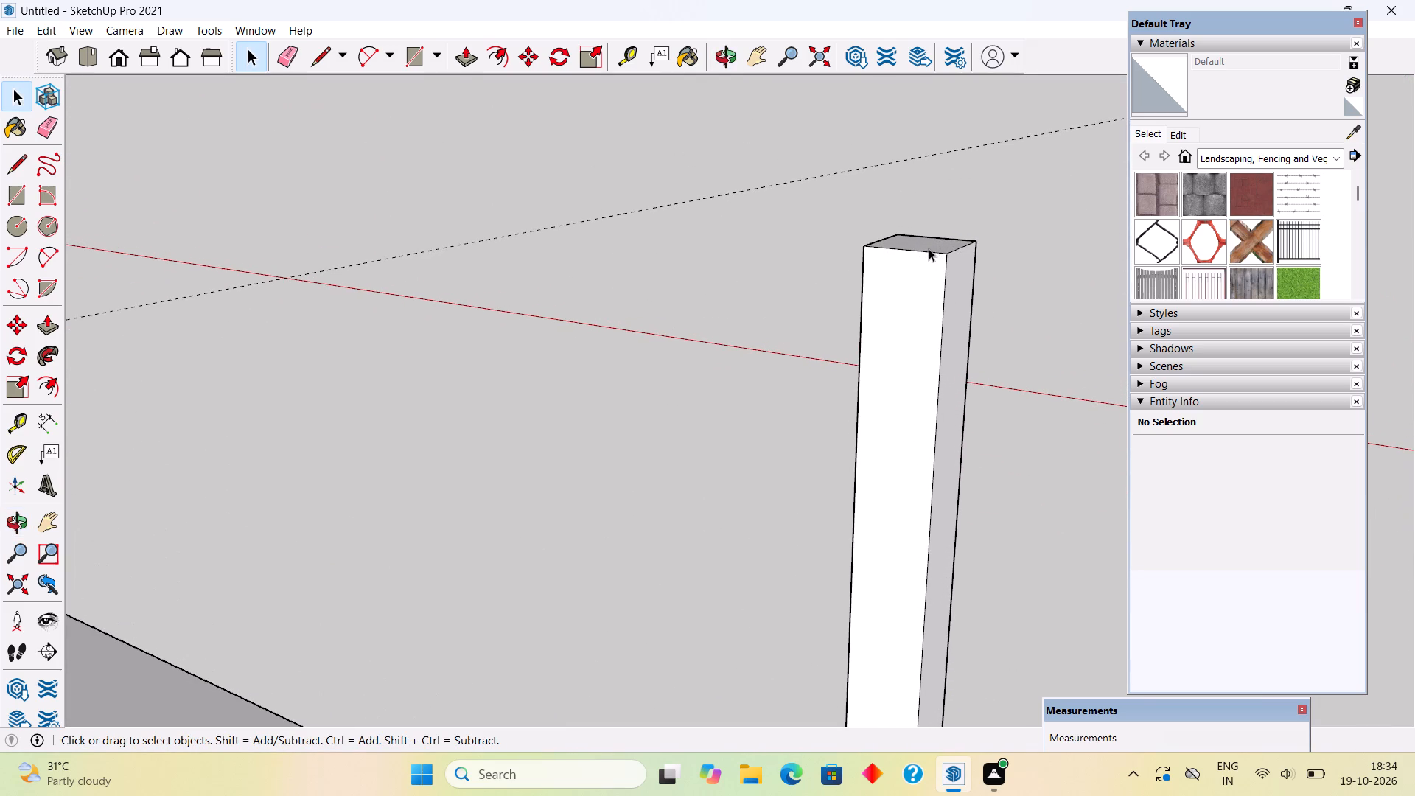
{"action": "key", "text": "r"}
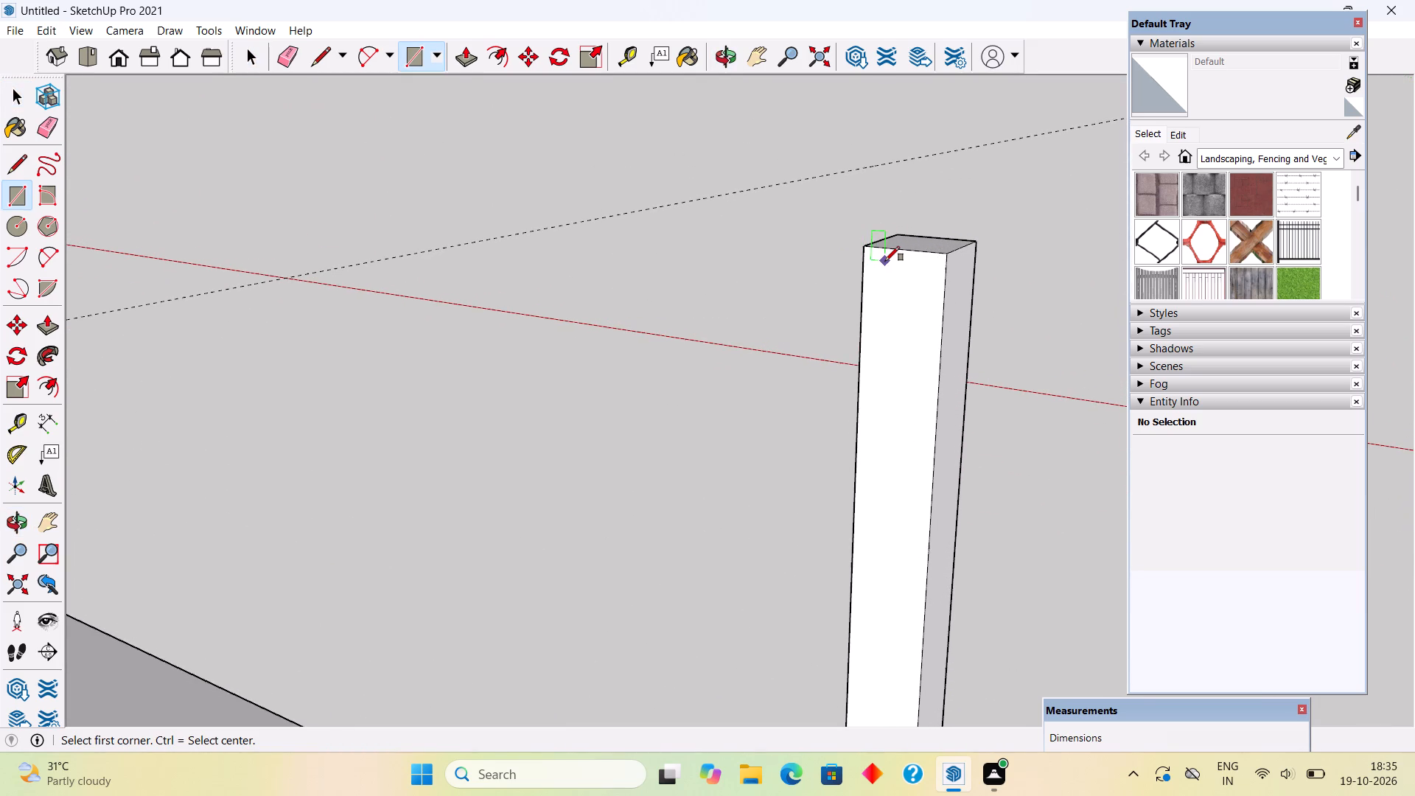
{"action": "scroll", "coordinate": [885, 261], "scroll_direction": "up", "scroll_amount": 1}
{"action": "key", "text": "t"}
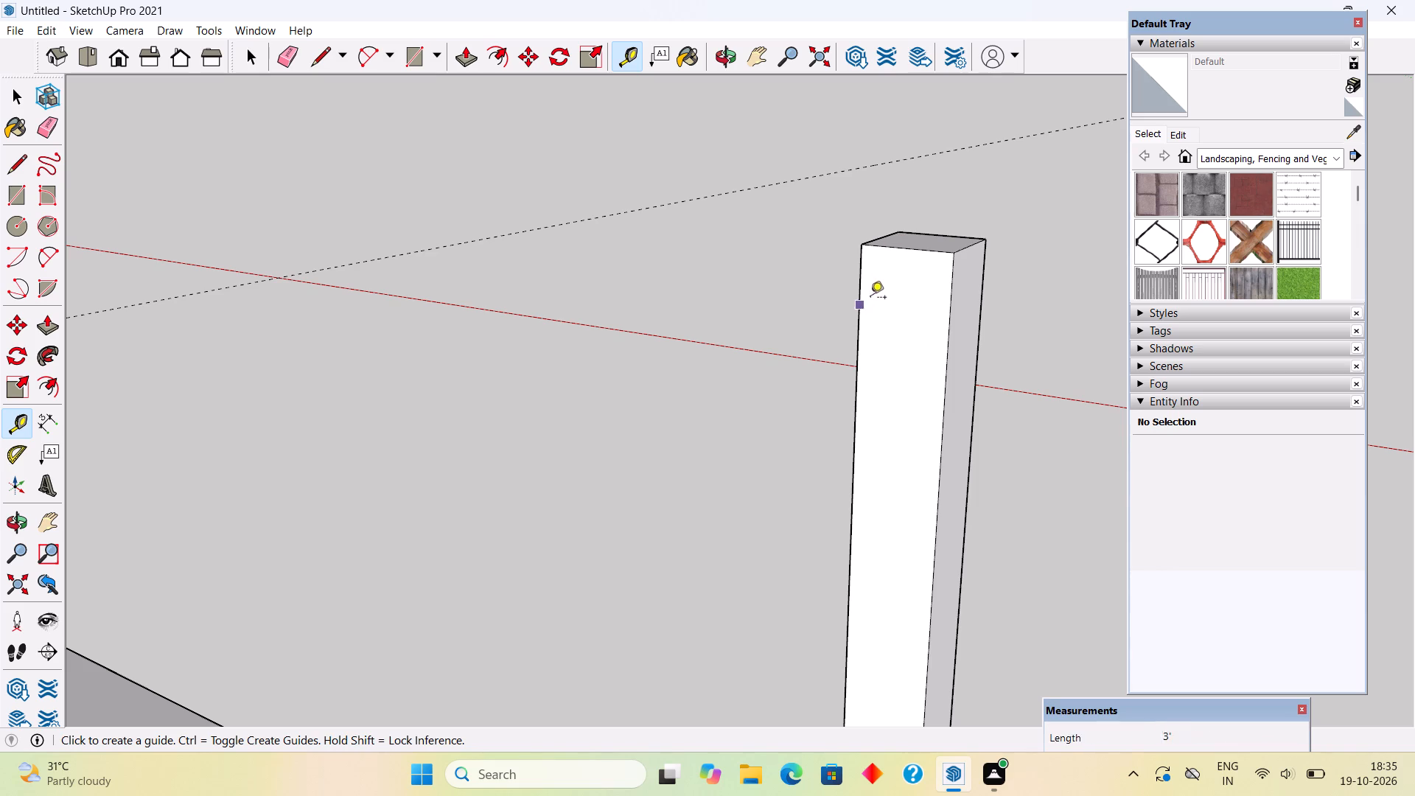
{"action": "left_click", "coordinate": [909, 251]}
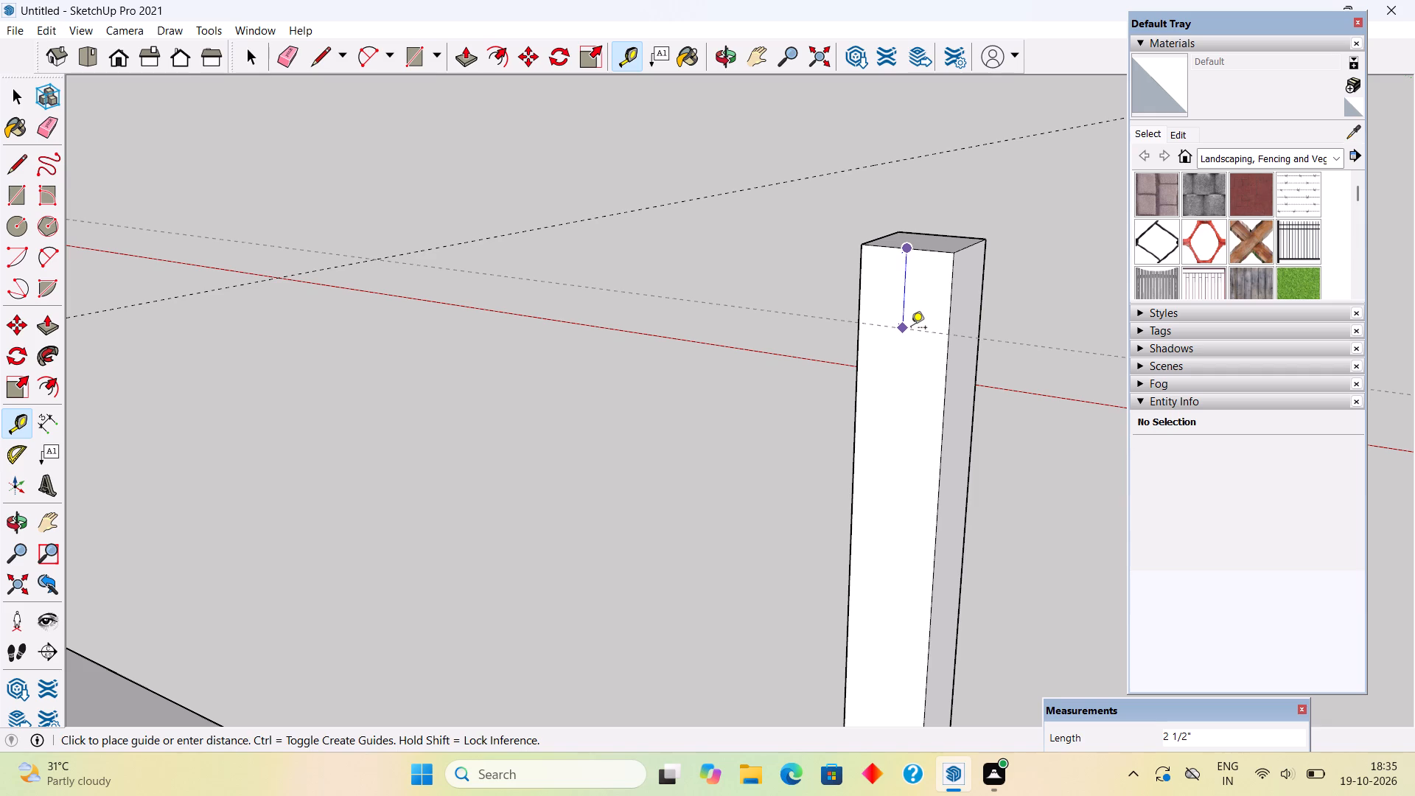
{"action": "type", "text": "2\""}
{"action": "key", "text": "Return"}
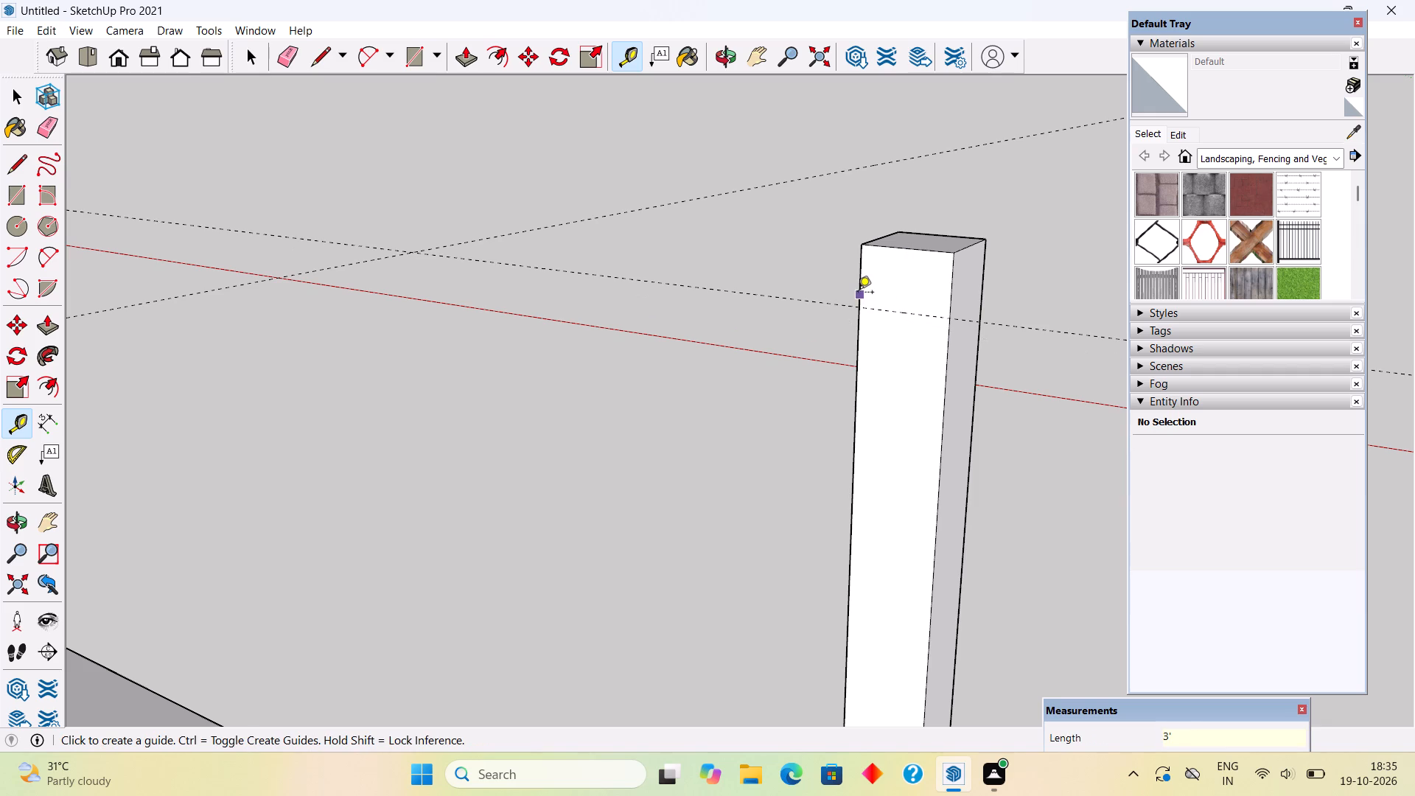
Add a vertical centre guide 1 1/2" from the side edge of that post face, plus guides 1" to either side of it.
{"action": "left_click", "coordinate": [860, 356]}
{"action": "left_click", "coordinate": [901, 266]}
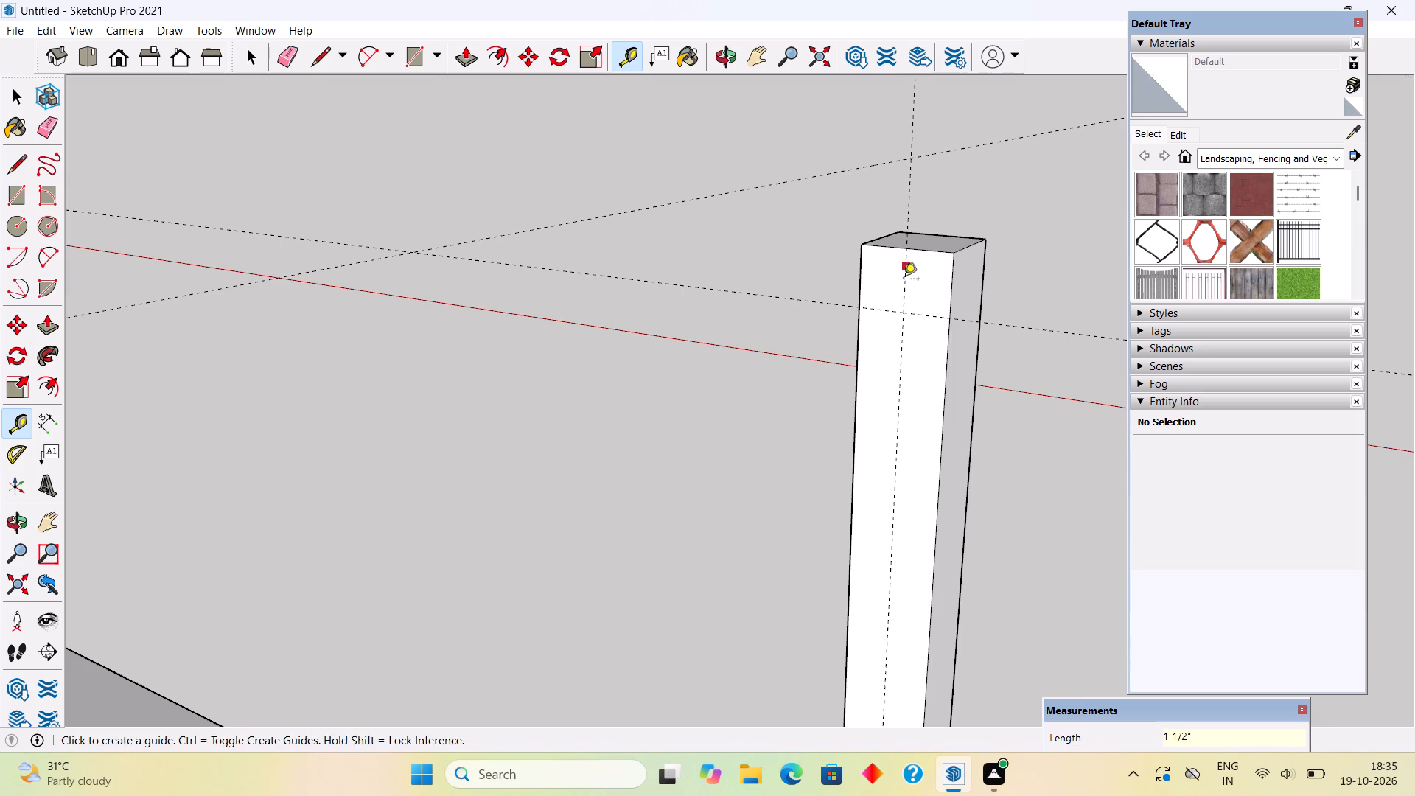
{"action": "left_click", "coordinate": [906, 297]}
{"action": "type", "text": "1\""}
{"action": "key", "text": "Return"}
{"action": "left_click", "coordinate": [900, 286]}
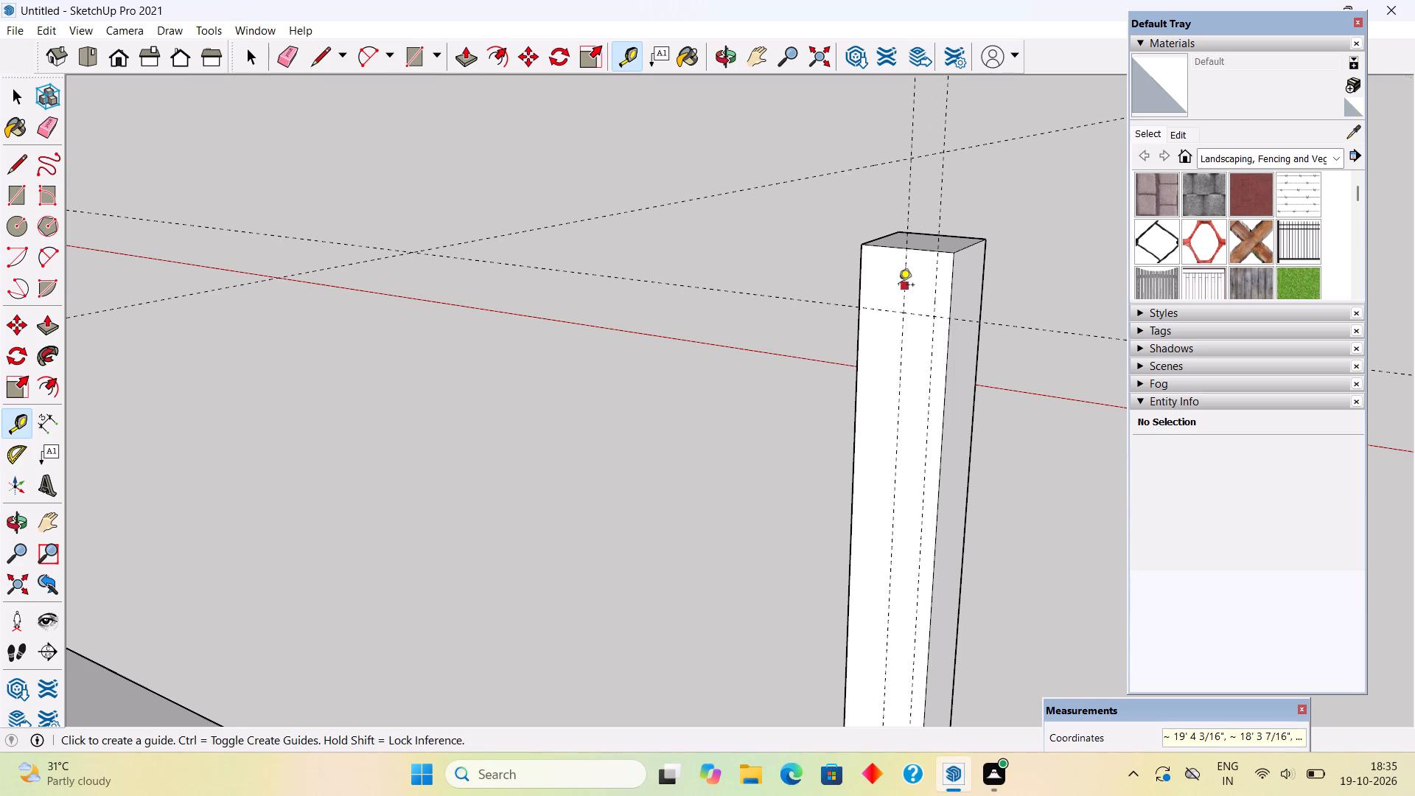
{"action": "type", "text": "1\""}
{"action": "key", "text": "Return"}
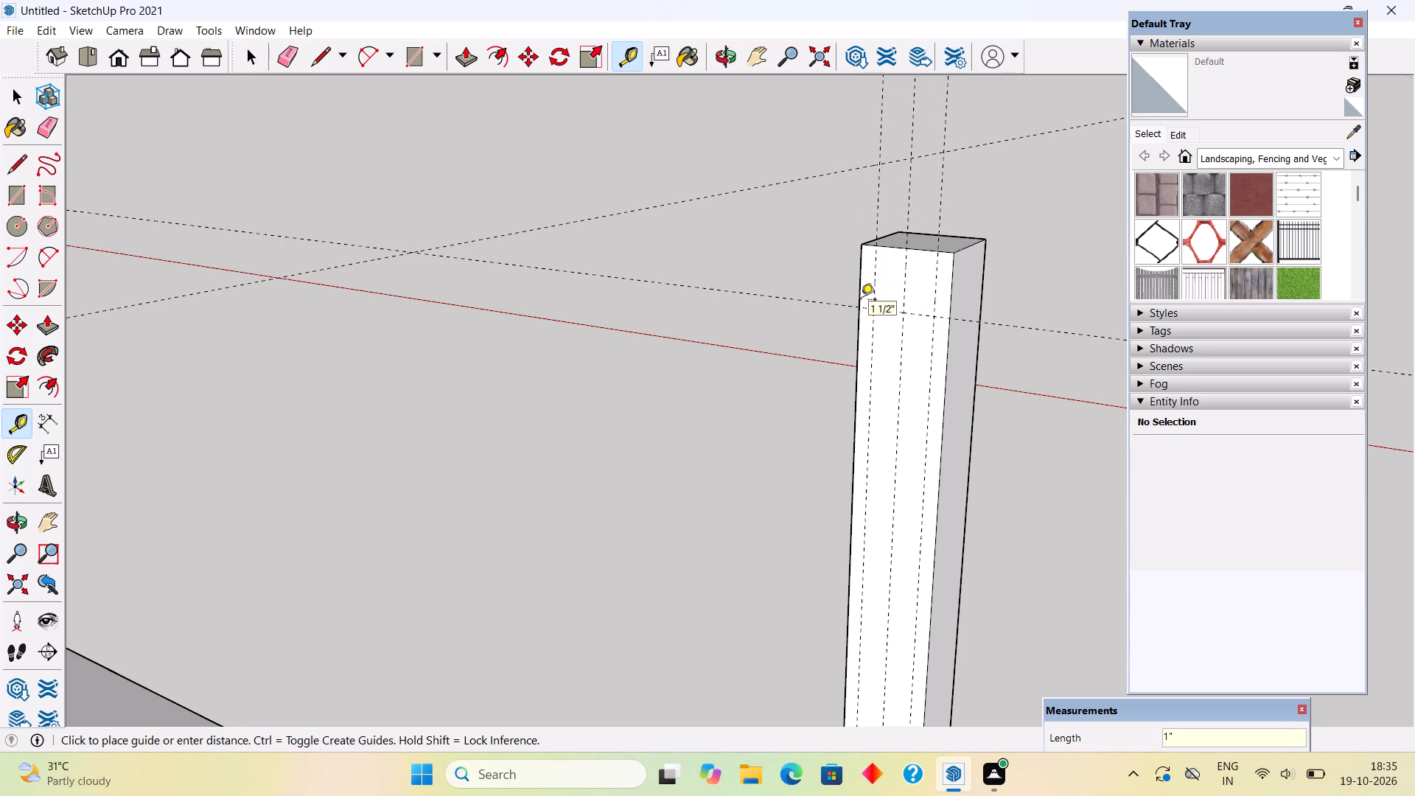
Draw a 2" by 2" square between the guides at the top of the corner post's face.
{"action": "key", "text": "r"}
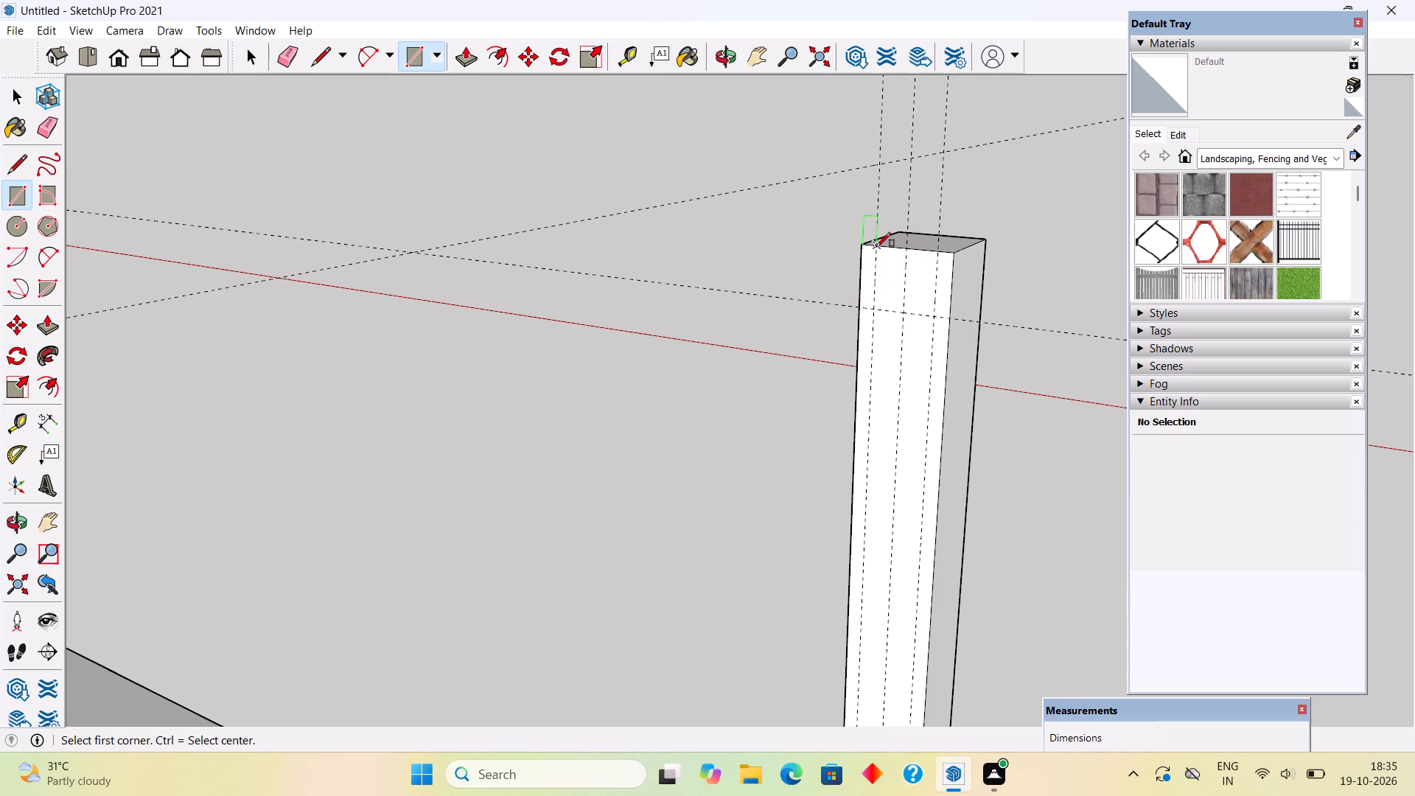
{"action": "left_click", "coordinate": [876, 246]}
{"action": "left_click", "coordinate": [937, 318]}
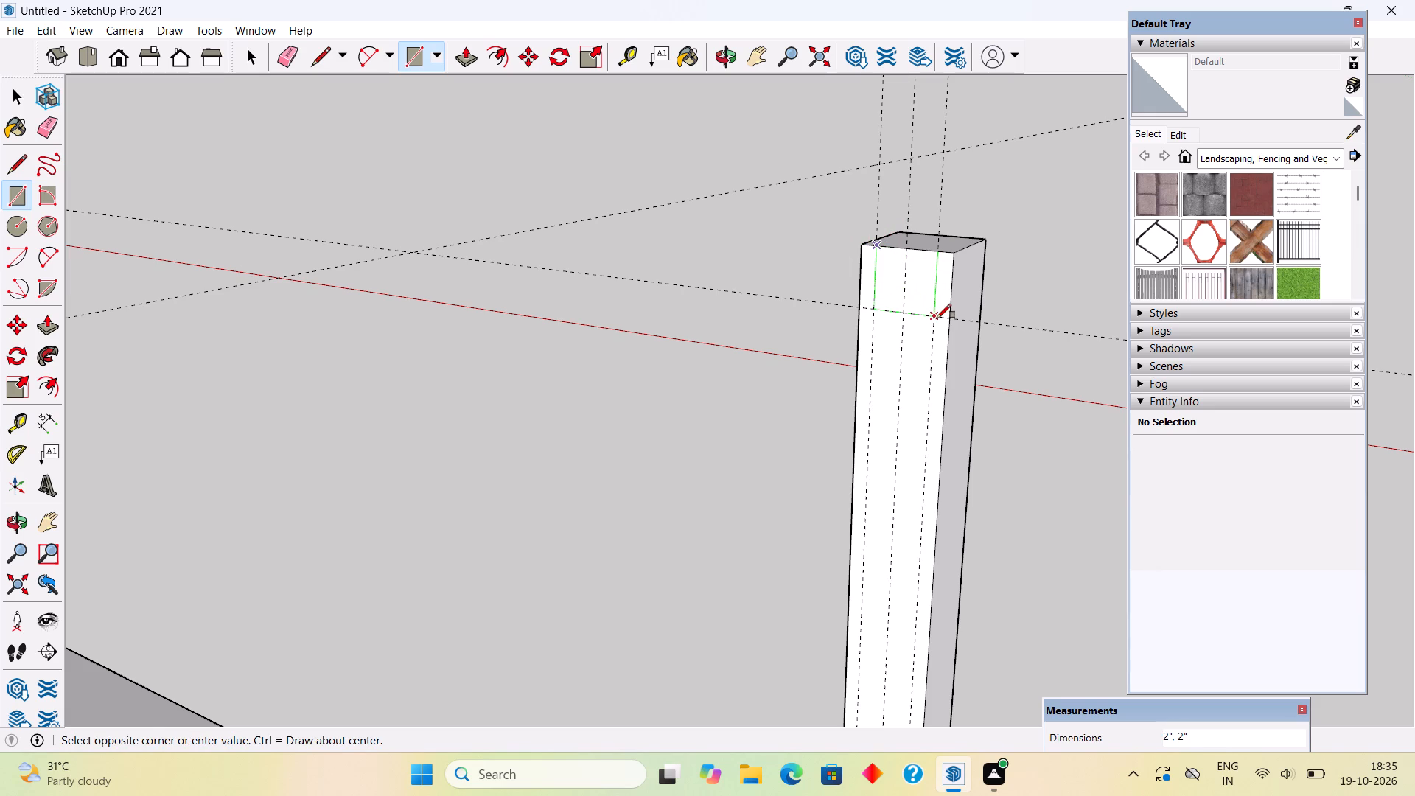
Push/Pull the 2" square out from the corner post toward the door wall to form the top rail.
{"action": "key", "text": "p"}
{"action": "left_click", "coordinate": [914, 298]}
{"action": "scroll", "coordinate": [752, 372], "scroll_direction": "down", "scroll_amount": 2}
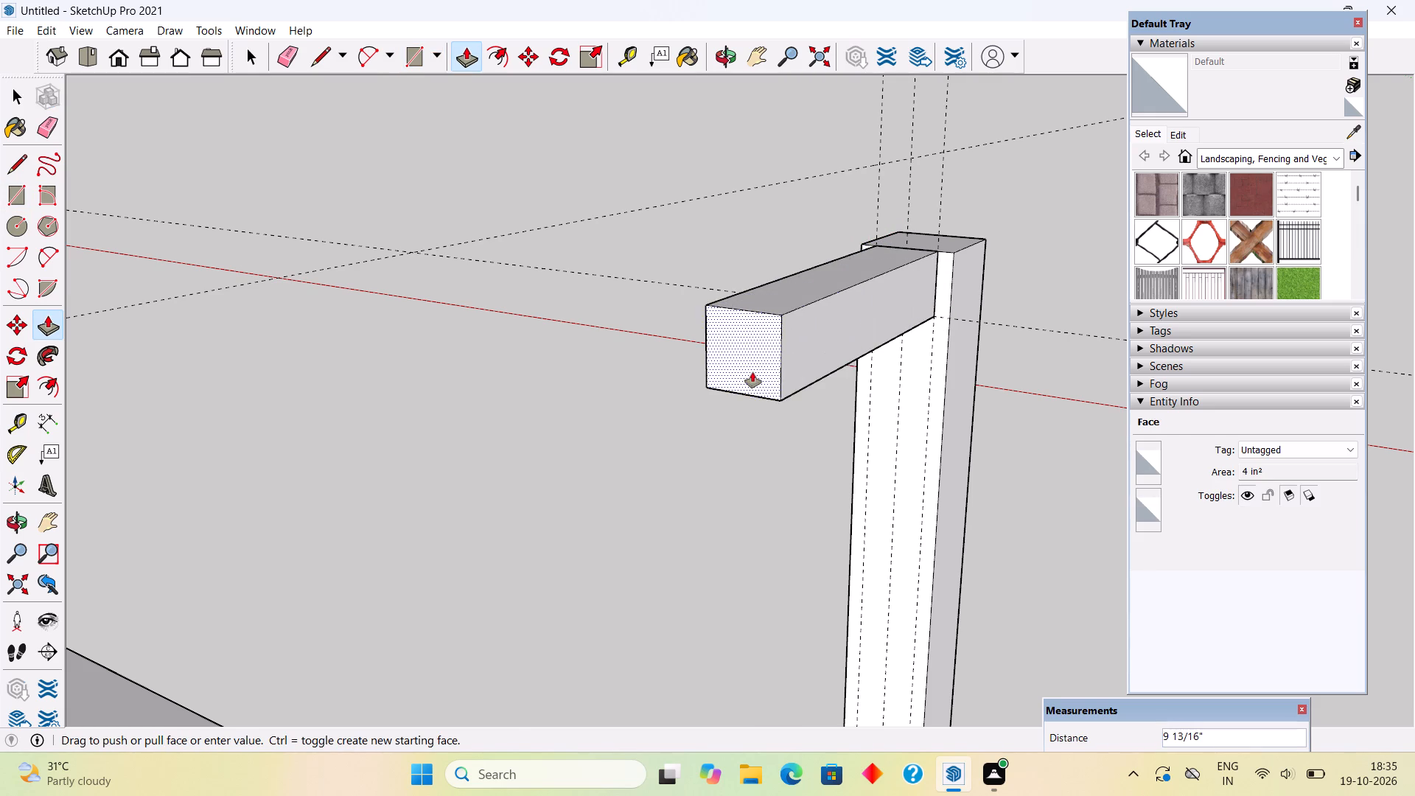
{"action": "scroll", "coordinate": [752, 372], "scroll_direction": "down", "scroll_amount": 12}
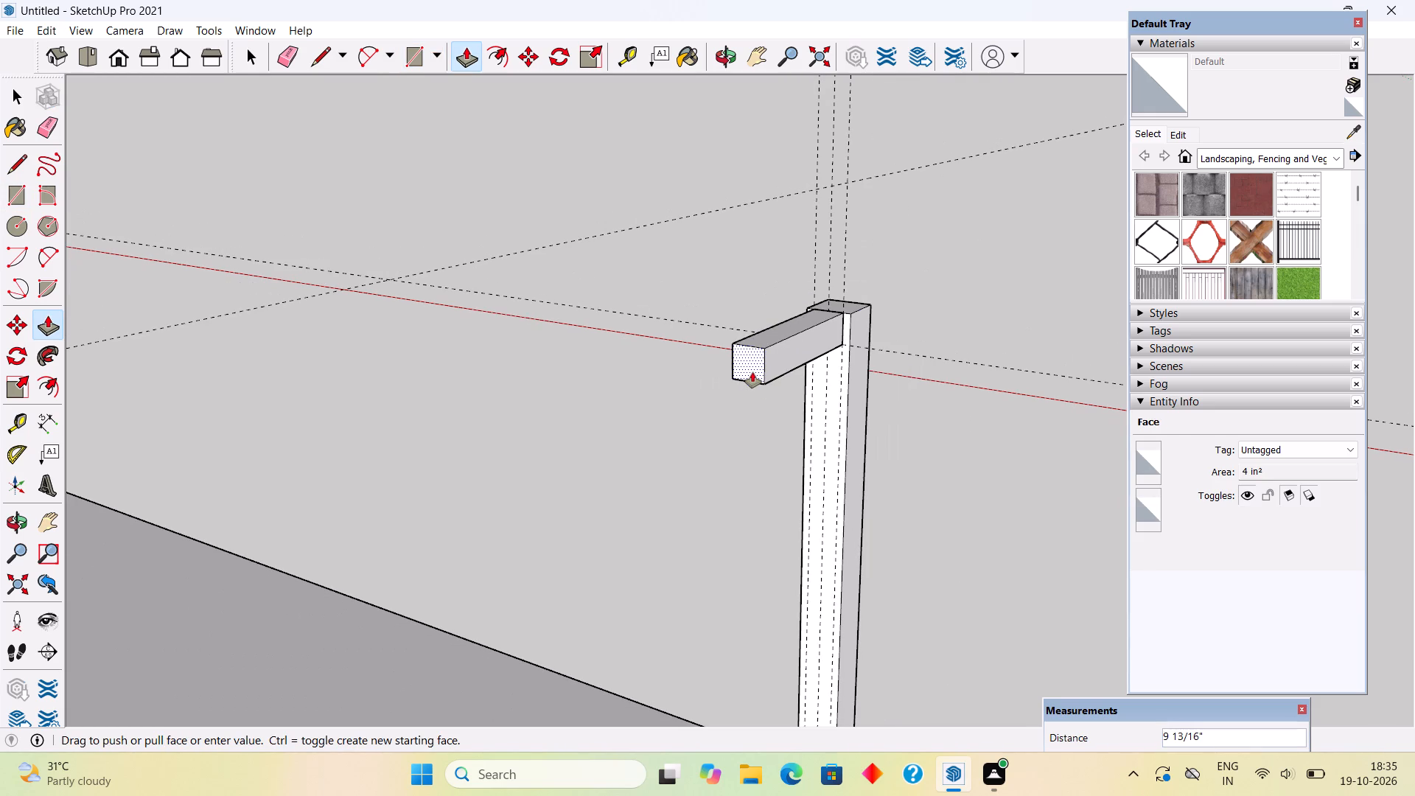
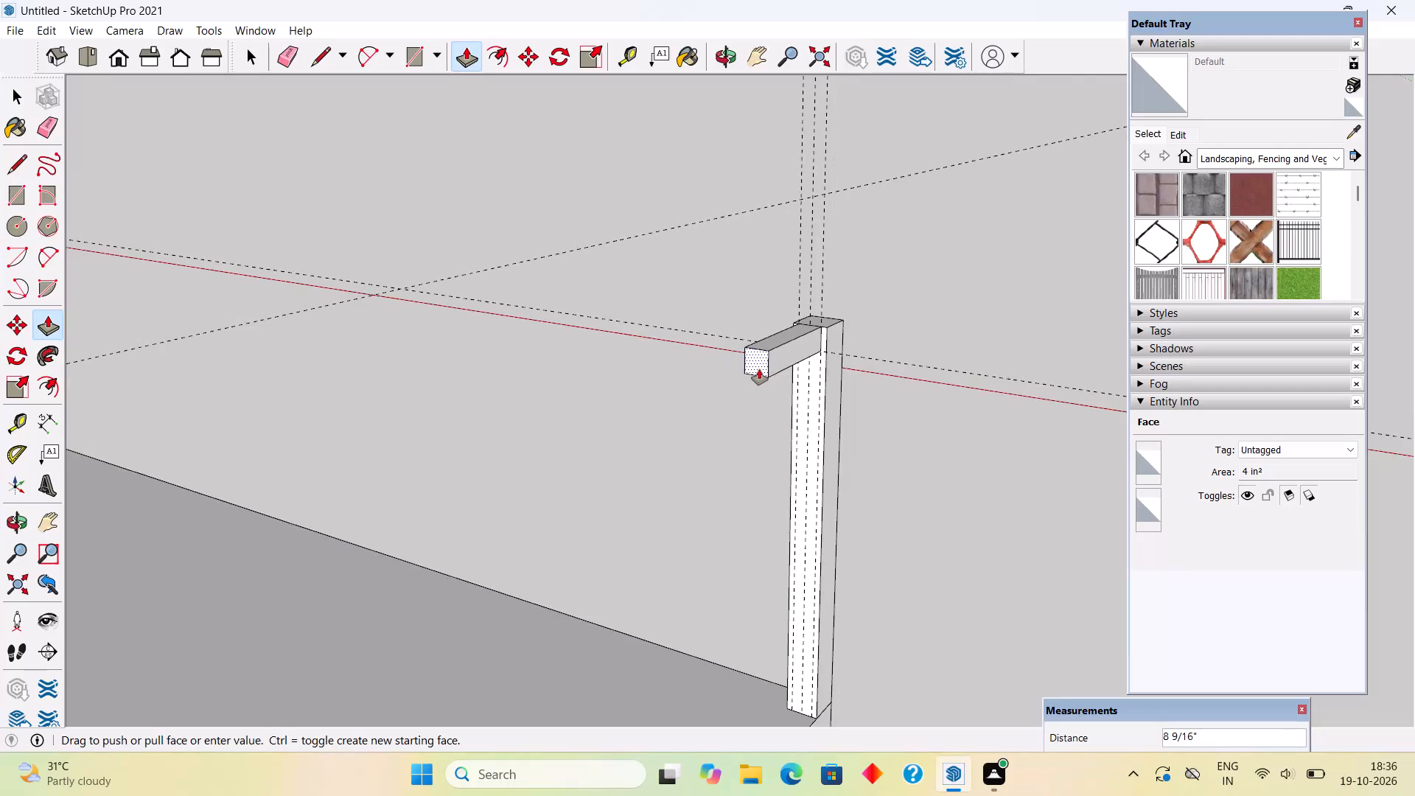
Extend the top rail from the corner post with Push/Pull until it meets the edge of the door wall.
{"action": "left_click", "coordinate": [759, 369]}
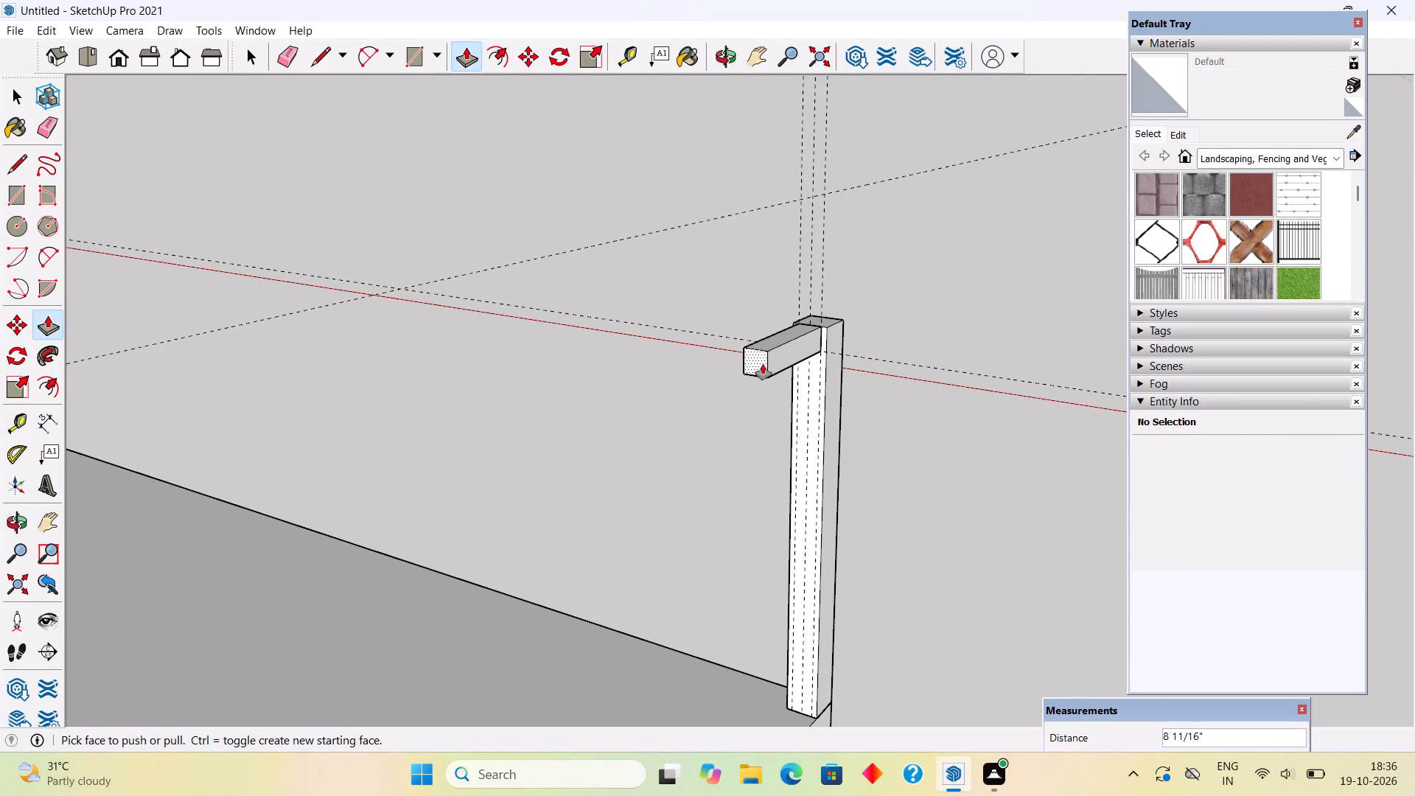
{"action": "left_click_drag", "start_coordinate": [763, 364], "coordinate": [751, 370]}
{"action": "left_click", "coordinate": [746, 365]}
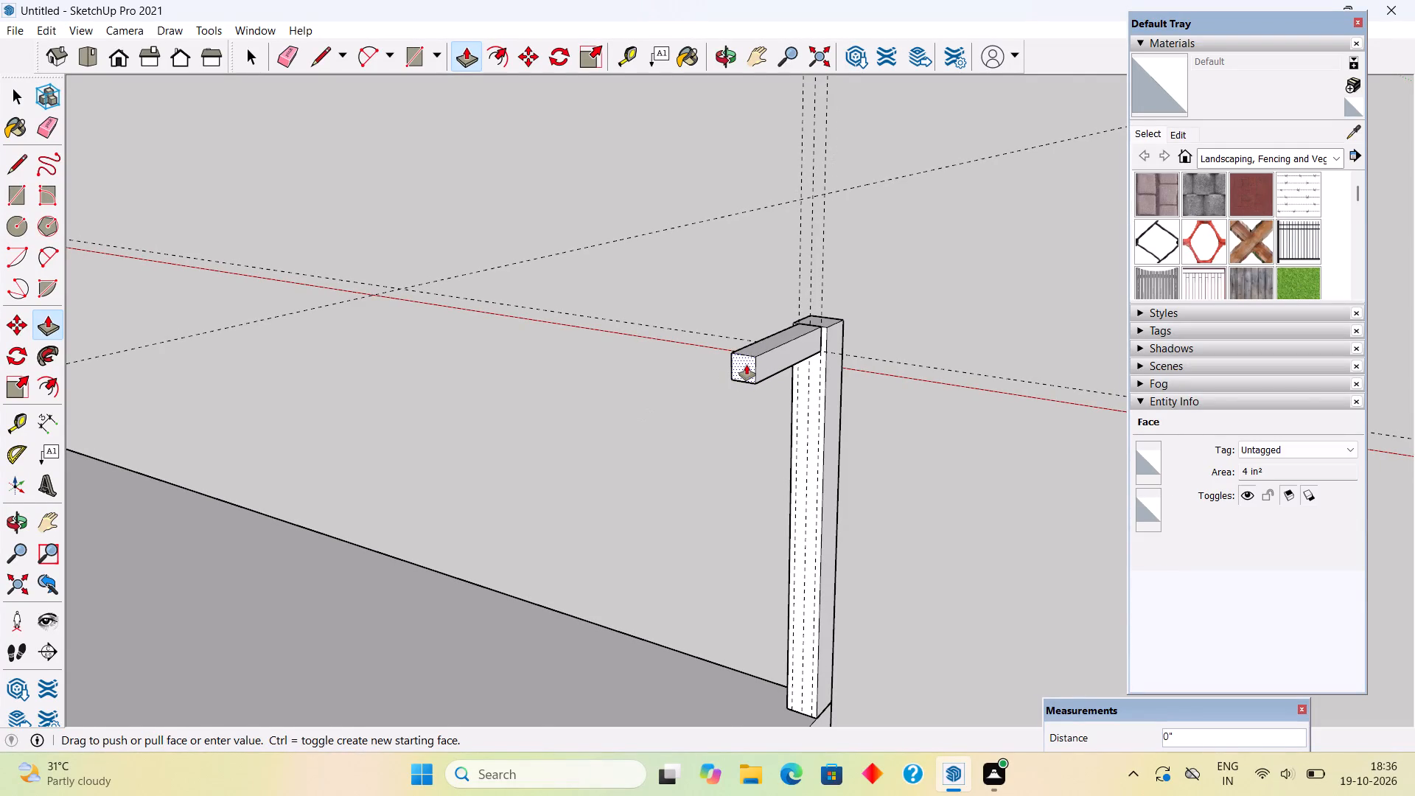
{"action": "scroll", "coordinate": [747, 365], "scroll_direction": "down", "scroll_amount": 13}
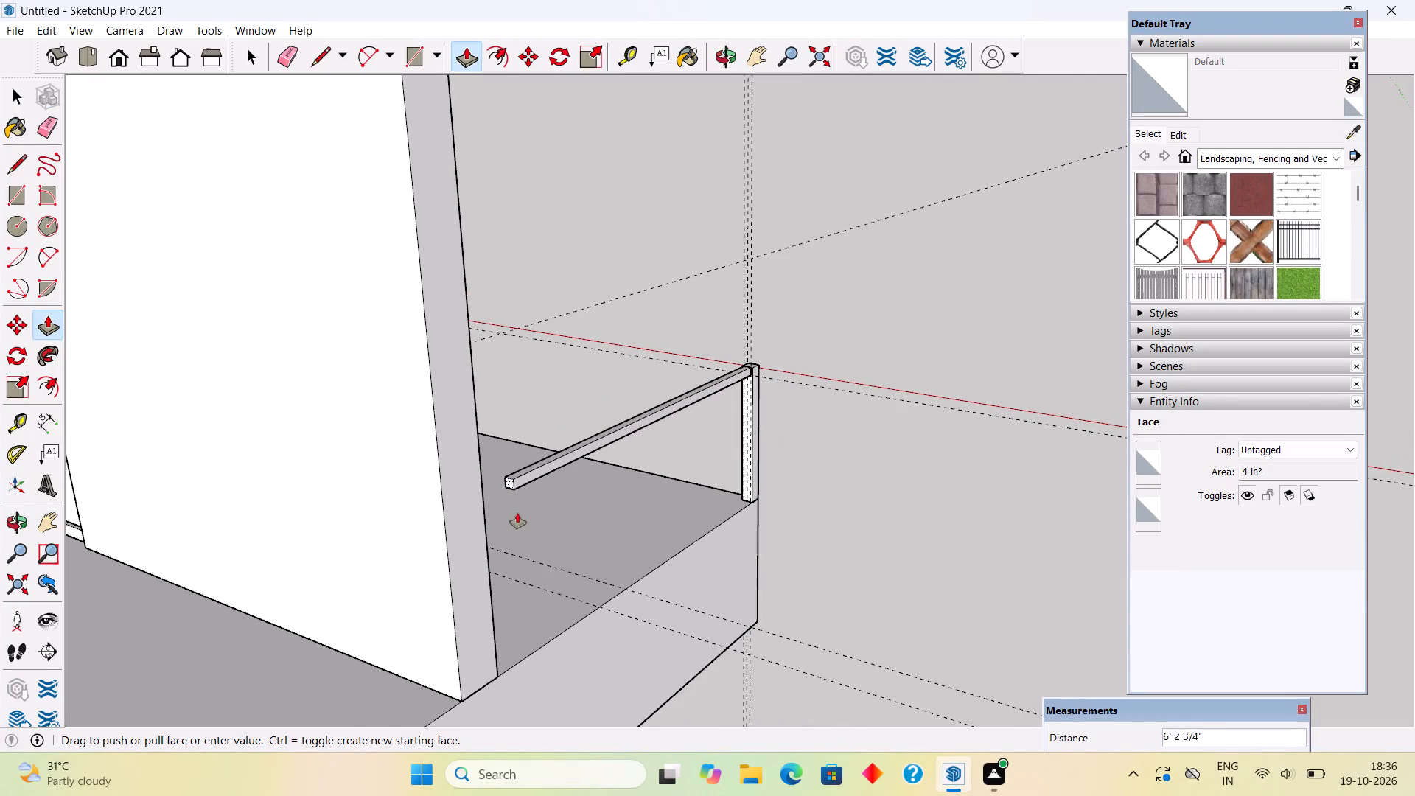
{"action": "left_click", "coordinate": [486, 540]}
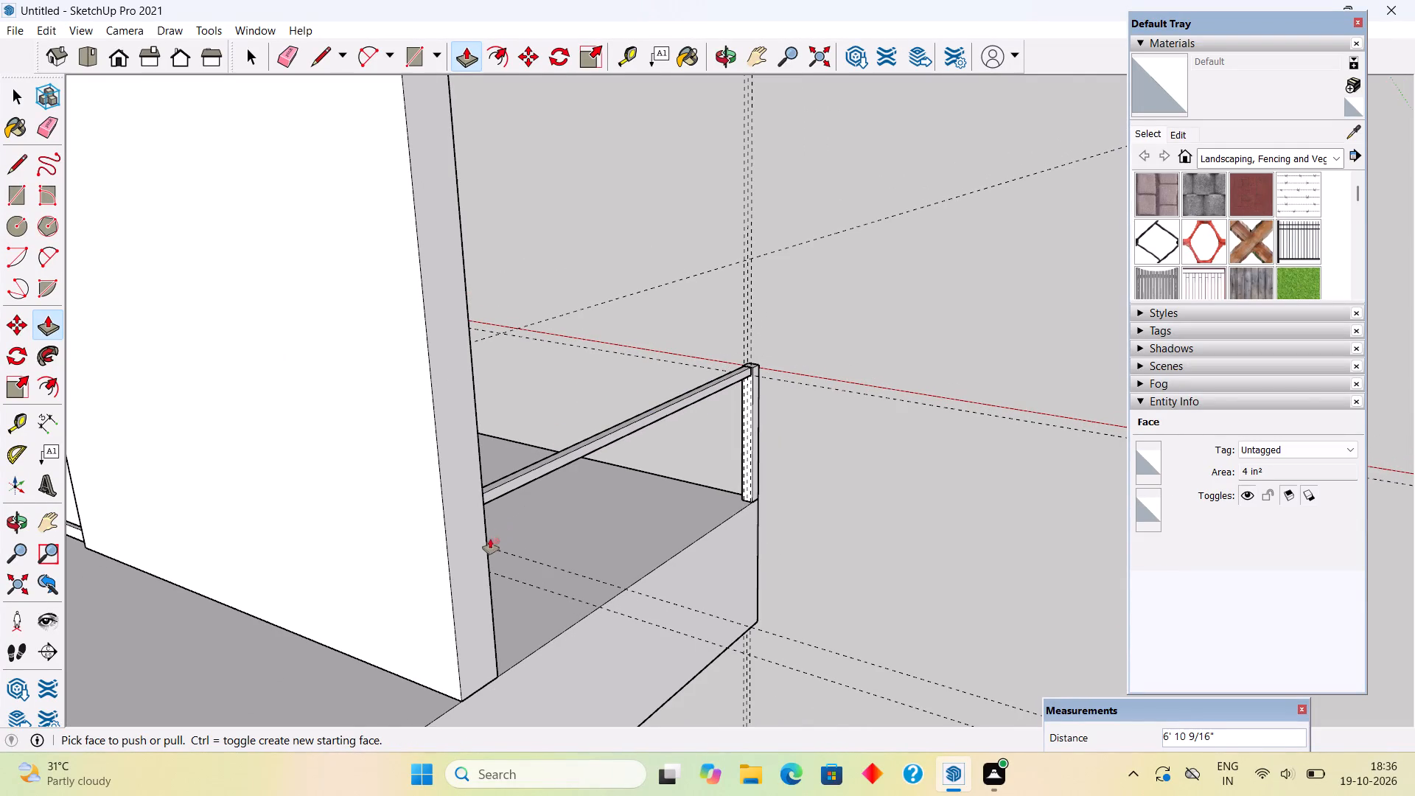
{"action": "key", "text": "space"}
Make the whole top rail, with all its faces and edges, into a group.
{"action": "middle_click_drag", "start_coordinate": [849, 352], "coordinate": [623, 315]}
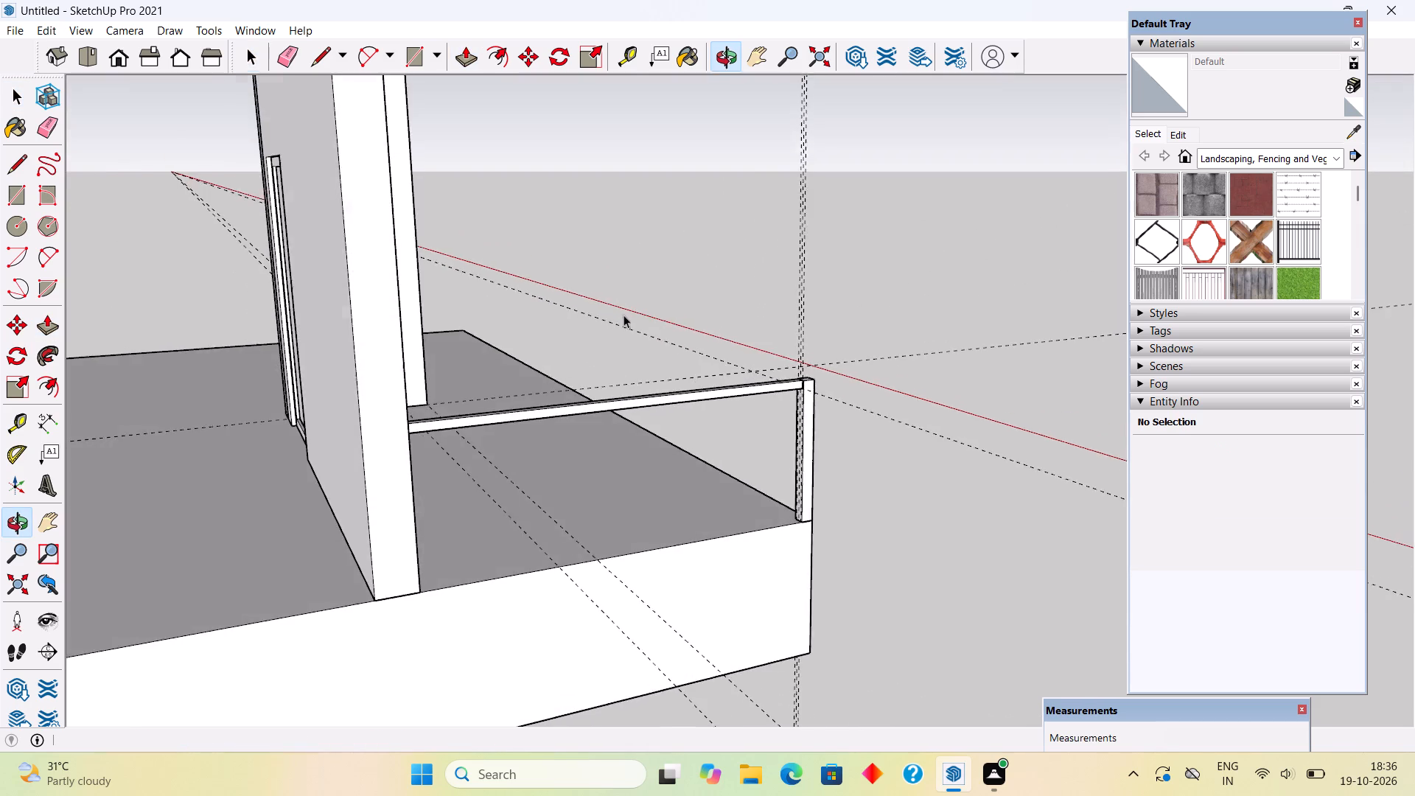
{"action": "scroll", "coordinate": [1058, 657], "scroll_direction": "up", "scroll_amount": 6}
{"action": "scroll", "coordinate": [980, 525], "scroll_direction": "down", "scroll_amount": 4}
{"action": "middle_click_drag", "start_coordinate": [960, 540], "coordinate": [912, 445]}
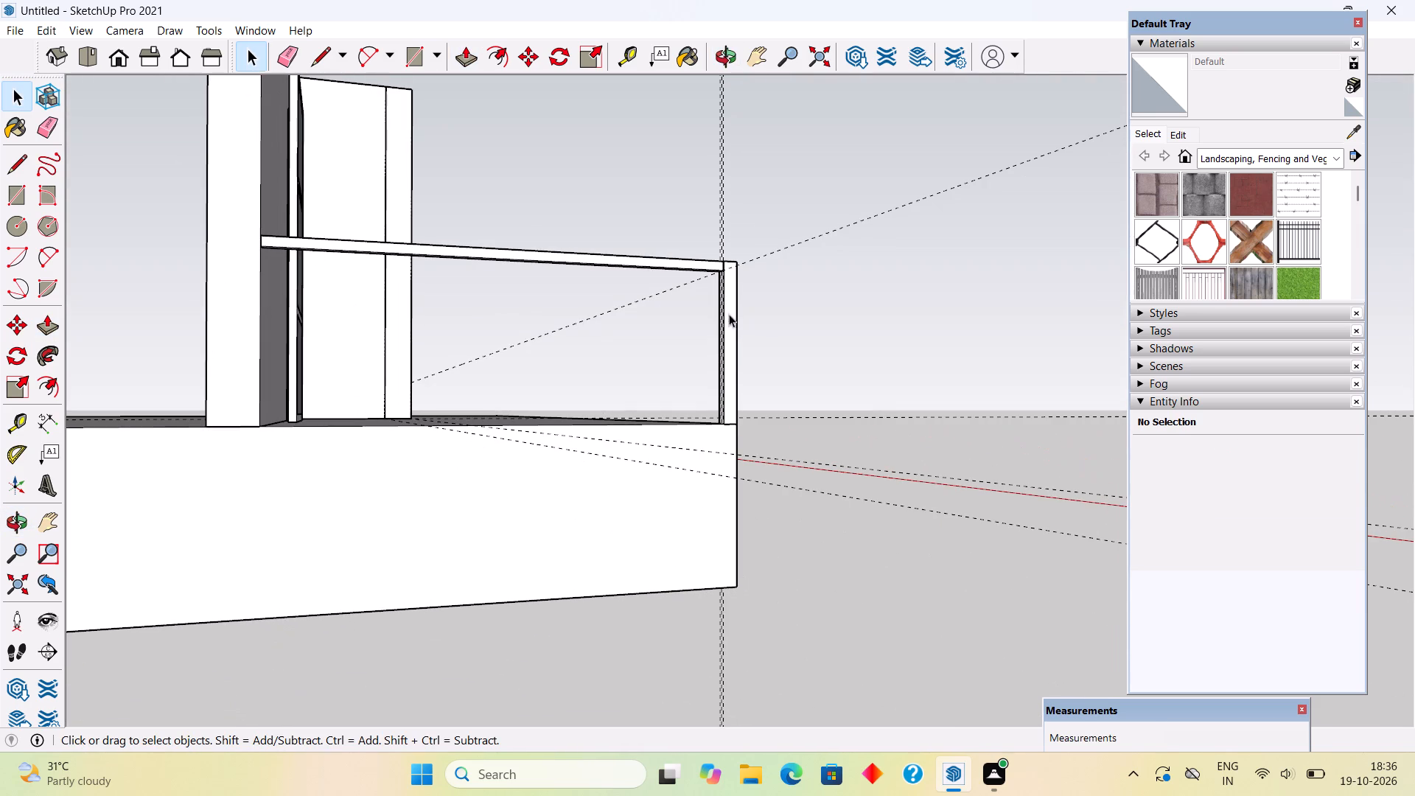
{"action": "triple_click", "coordinate": [680, 262]}
{"action": "right_click", "coordinate": [680, 262]}
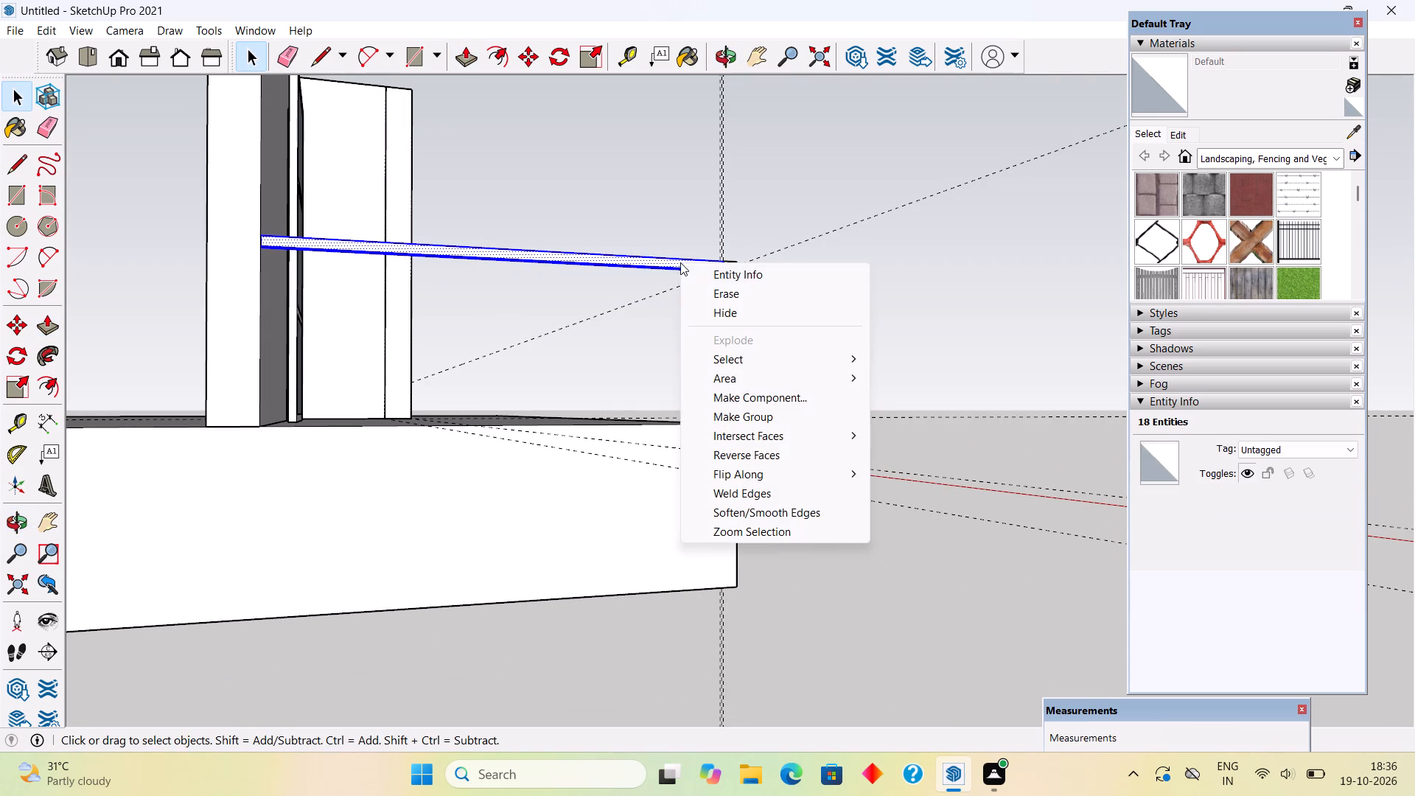
{"action": "left_click", "coordinate": [738, 380]}
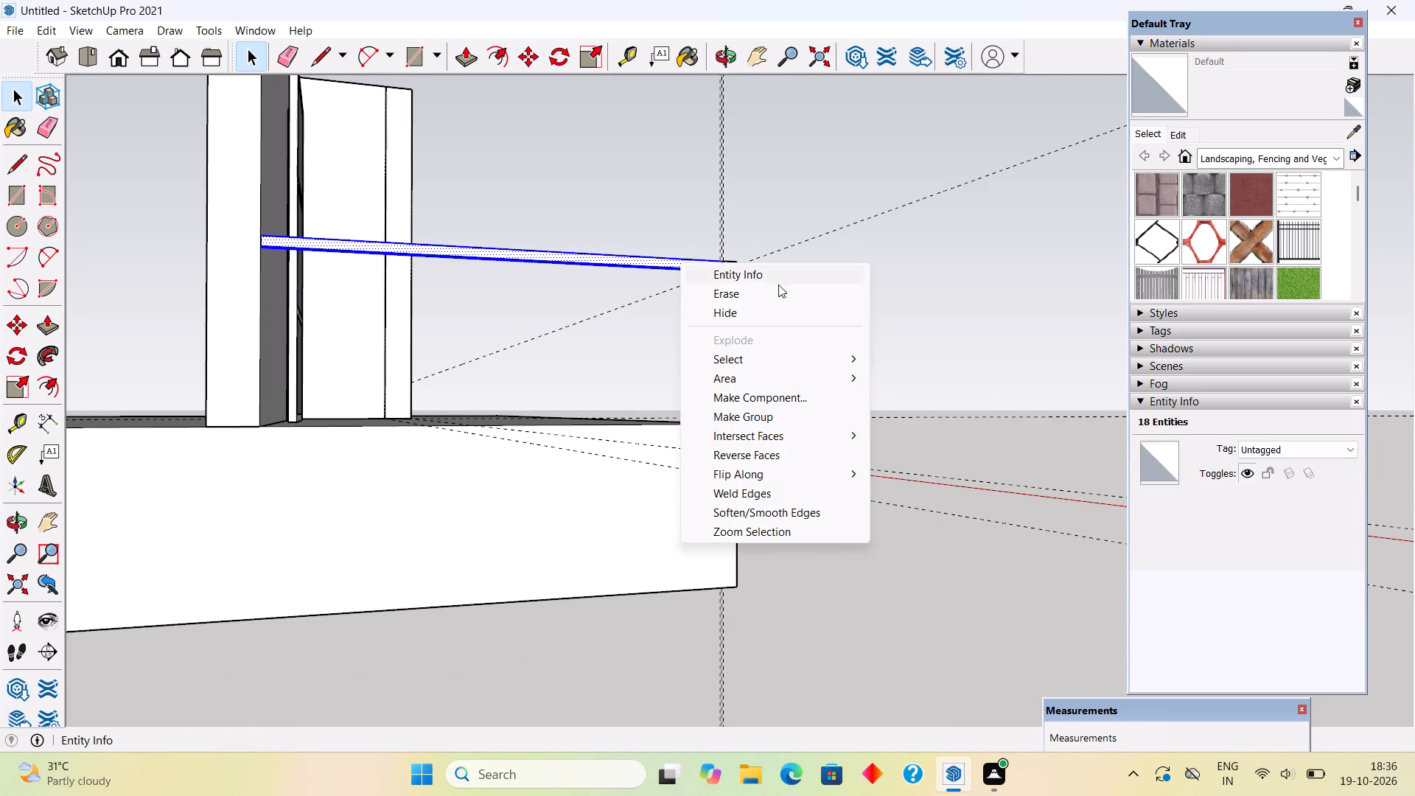
{"action": "left_click", "coordinate": [783, 413]}
{"action": "left_click", "coordinate": [747, 203]}
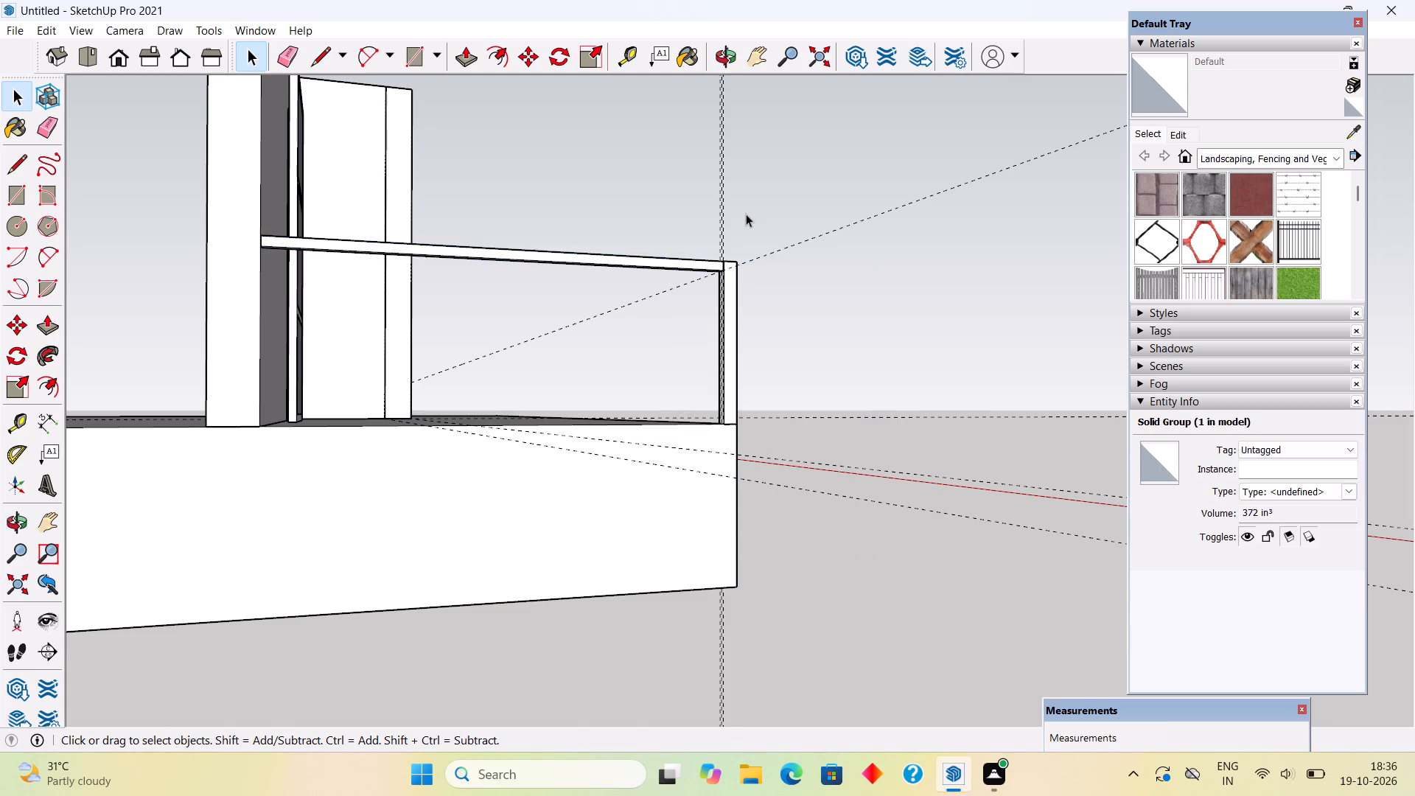
Copy the top rail group straight down the corner post at 4" spacing, as an array of 10 copies.
{"action": "middle_click_drag", "start_coordinate": [742, 241], "coordinate": [750, 340]}
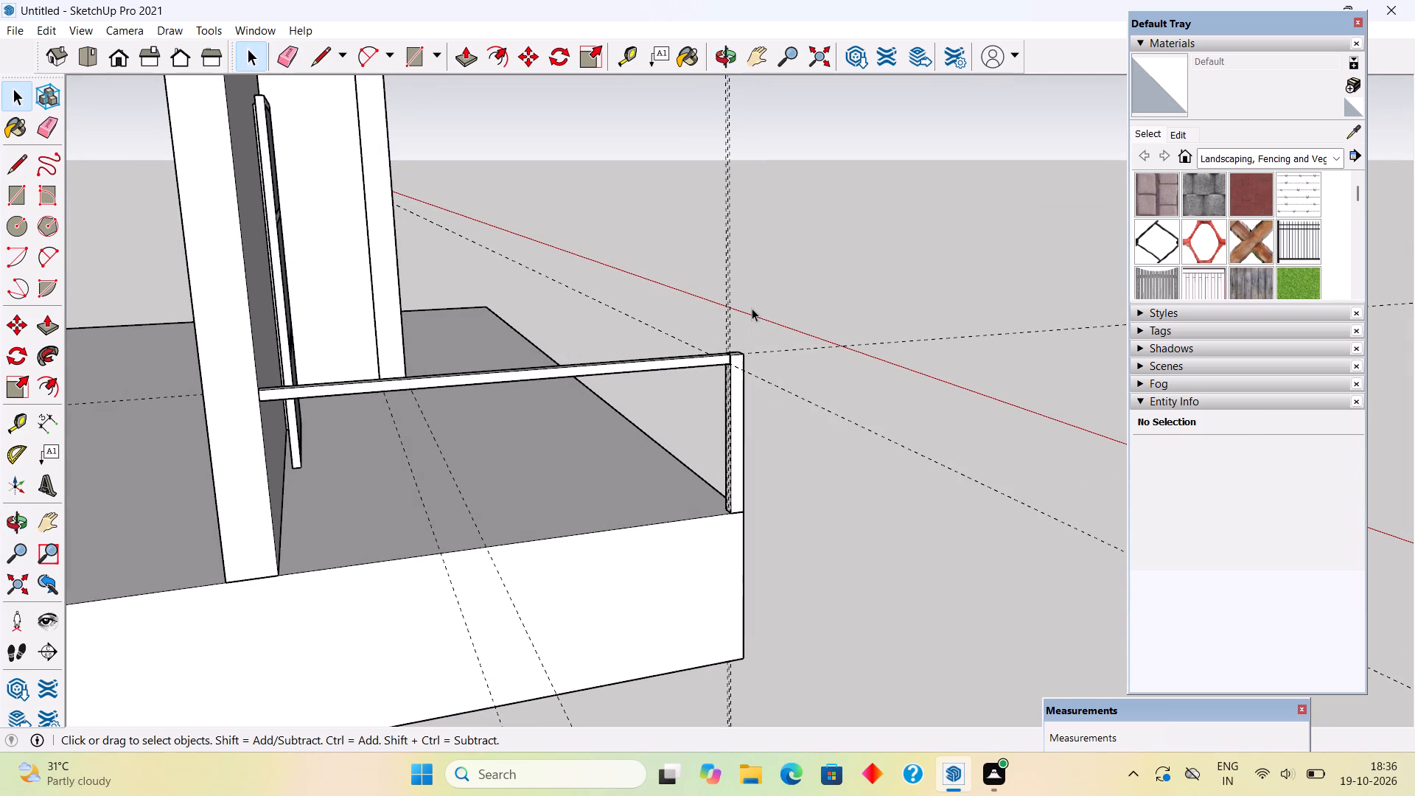
{"action": "scroll", "coordinate": [632, 408], "scroll_direction": "up", "scroll_amount": 5}
{"action": "scroll", "coordinate": [876, 383], "scroll_direction": "down", "scroll_amount": 2}
{"action": "middle_click_drag", "start_coordinate": [967, 385], "coordinate": [1047, 341]}
{"action": "scroll", "coordinate": [1044, 261], "scroll_direction": "up", "scroll_amount": 8}
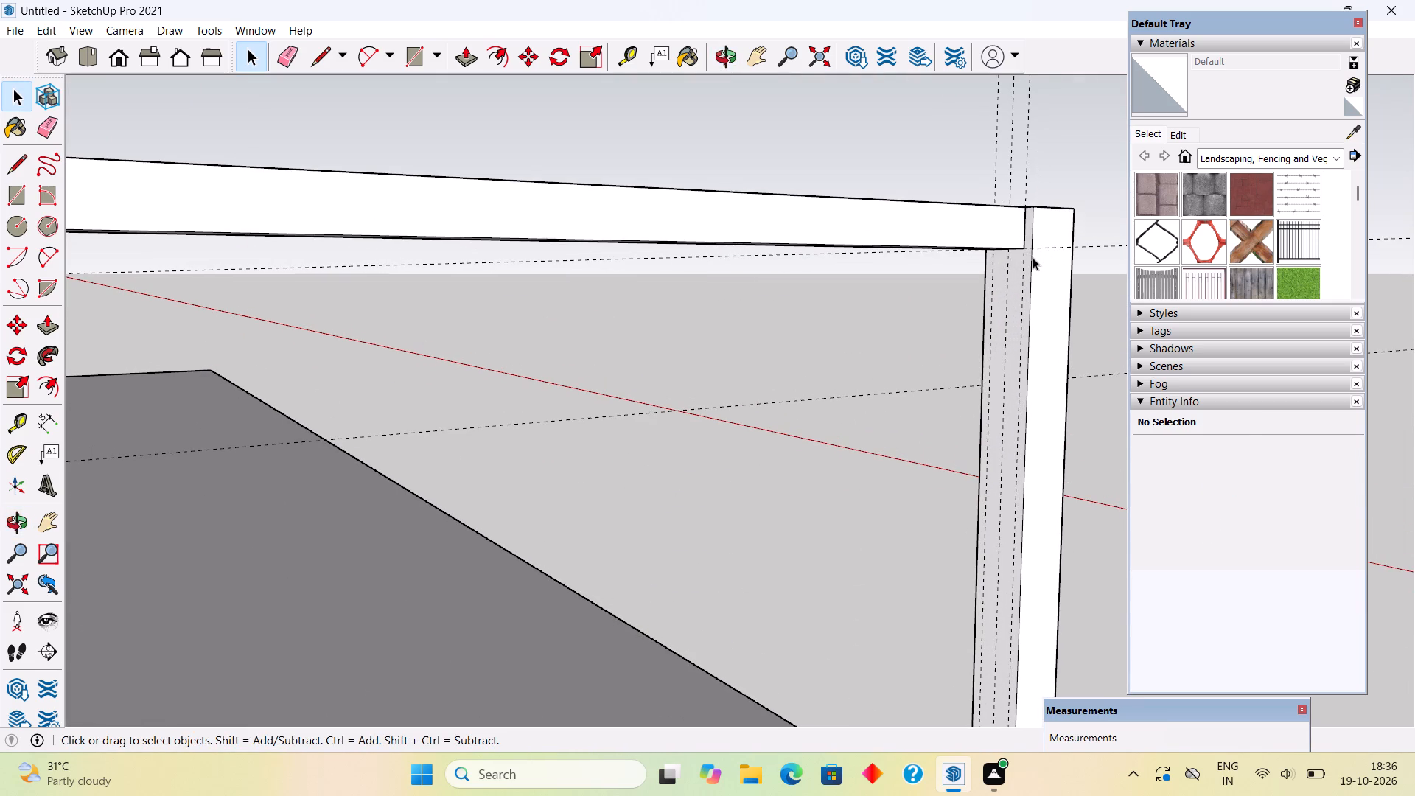
{"action": "left_click", "coordinate": [1017, 230]}
{"action": "scroll", "coordinate": [1052, 295], "scroll_direction": "up", "scroll_amount": 3}
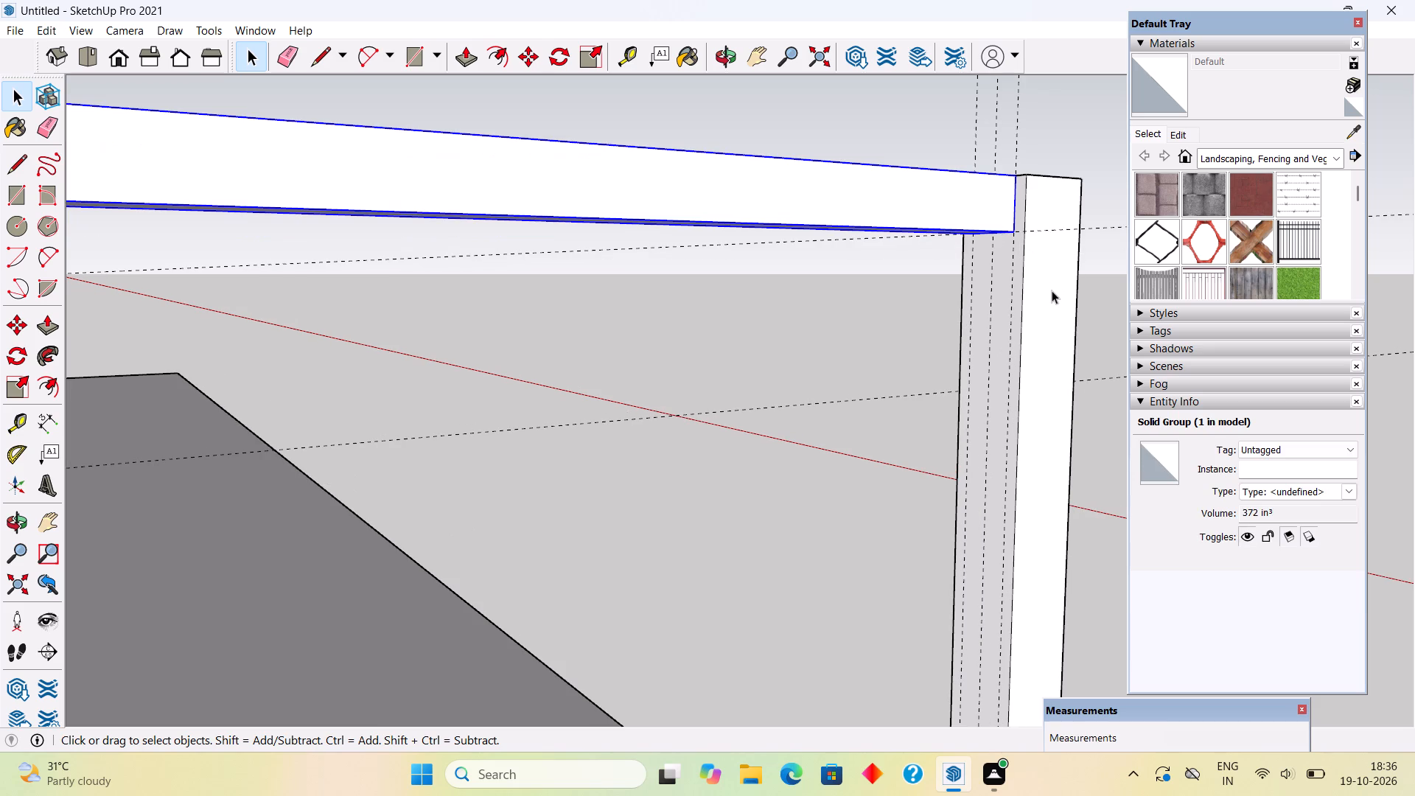
{"action": "key", "text": "m"}
{"action": "left_click", "coordinate": [1015, 232]}
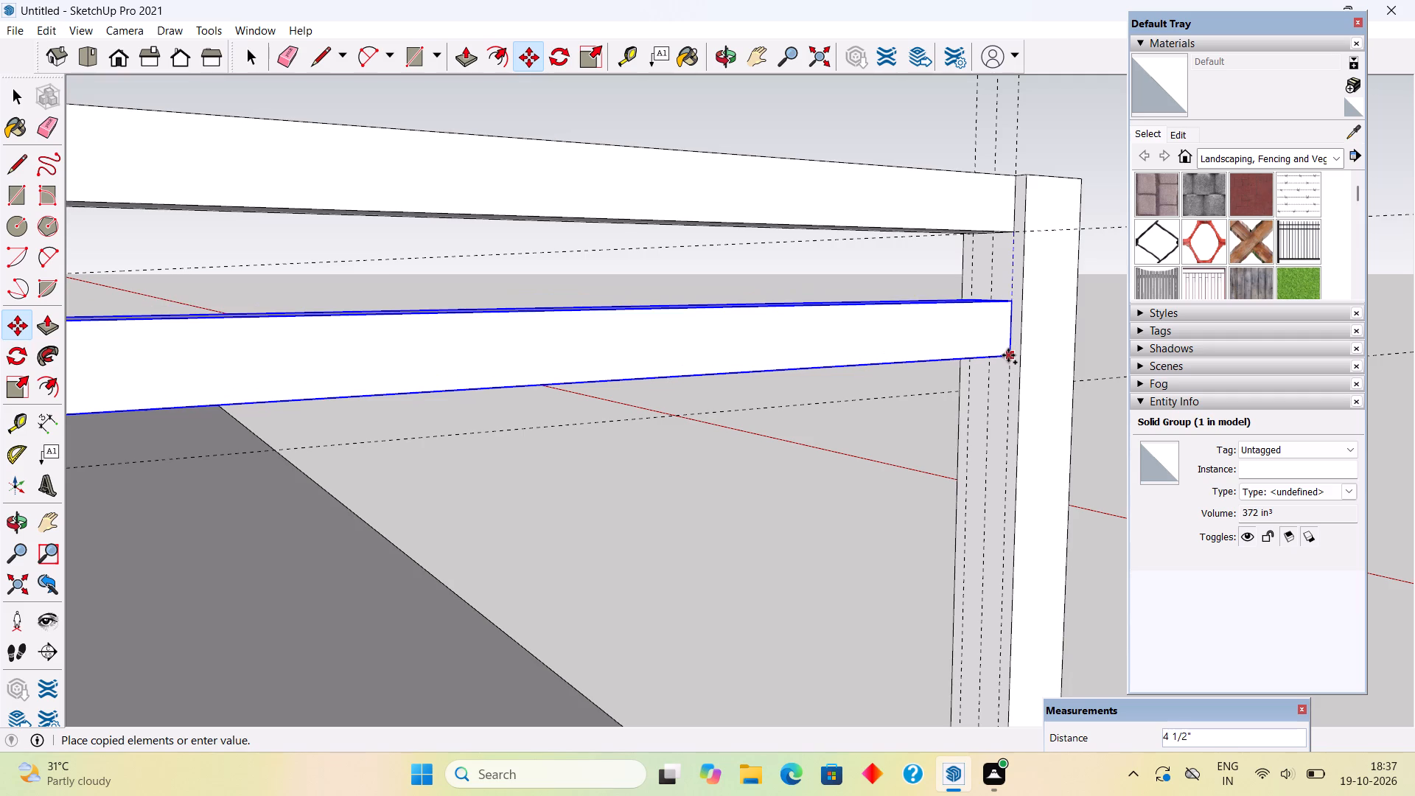
{"action": "key", "text": "4"}
{"action": "key", "text": "shift+quotedbl"}
{"action": "key", "text": "Return"}
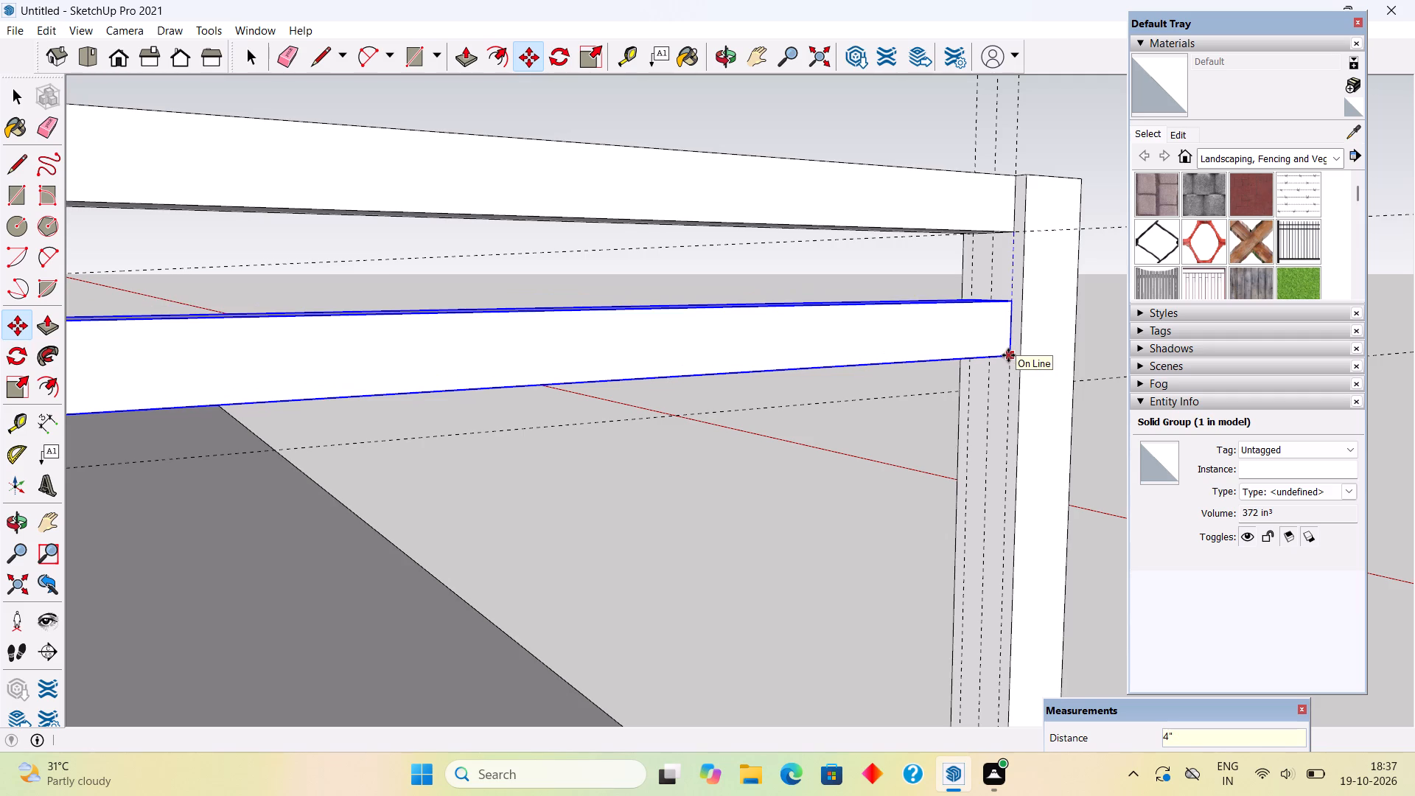
{"action": "key", "text": "x"}
{"action": "type", "text": "10"}
{"action": "key", "text": "Return"}
{"action": "scroll", "coordinate": [954, 285], "scroll_direction": "down", "scroll_amount": 13}
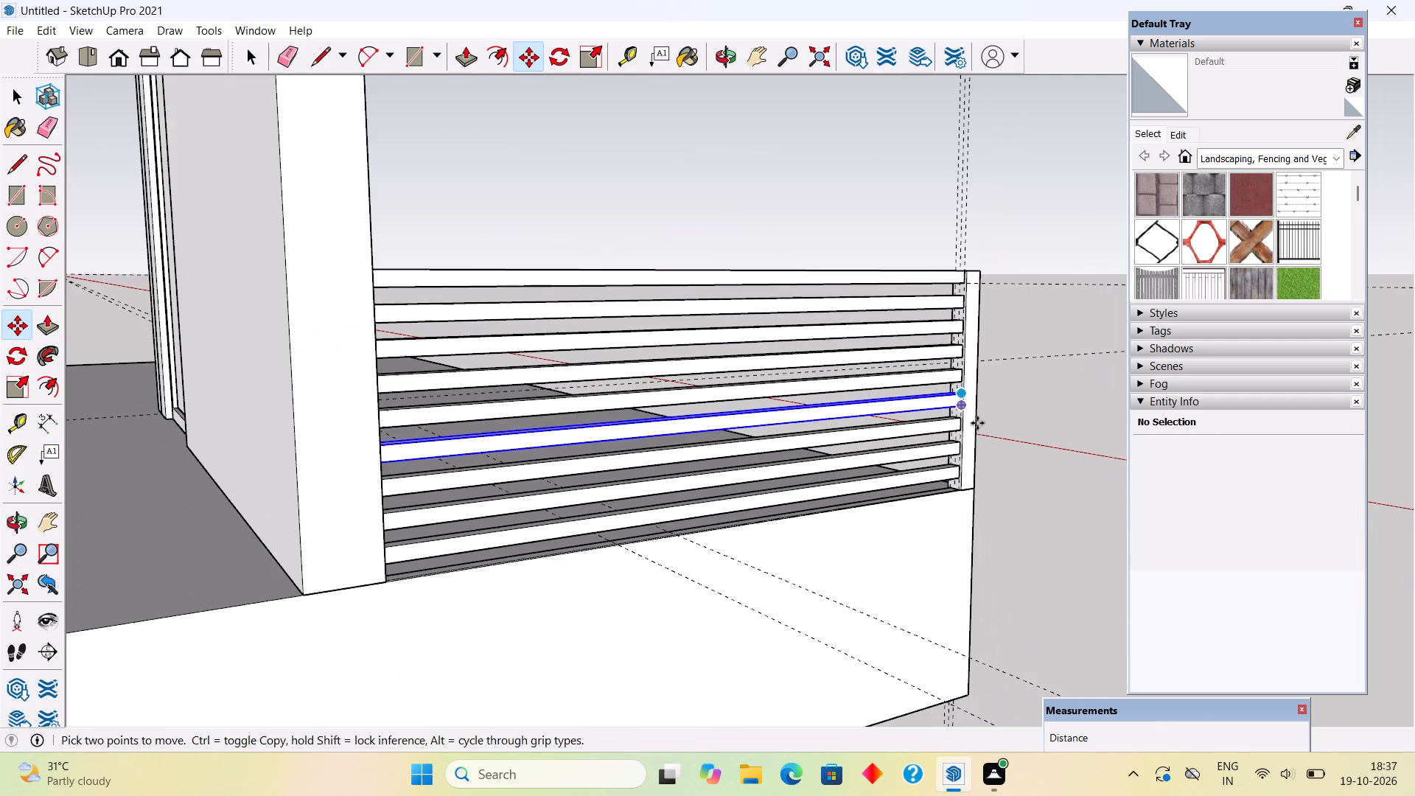
Delete the lowest rail copy, at the platform surface at the foot of the corner post.
{"action": "middle_click_drag", "start_coordinate": [1019, 496], "coordinate": [652, 607]}
{"action": "scroll", "coordinate": [652, 607], "scroll_direction": "up", "scroll_amount": 6}
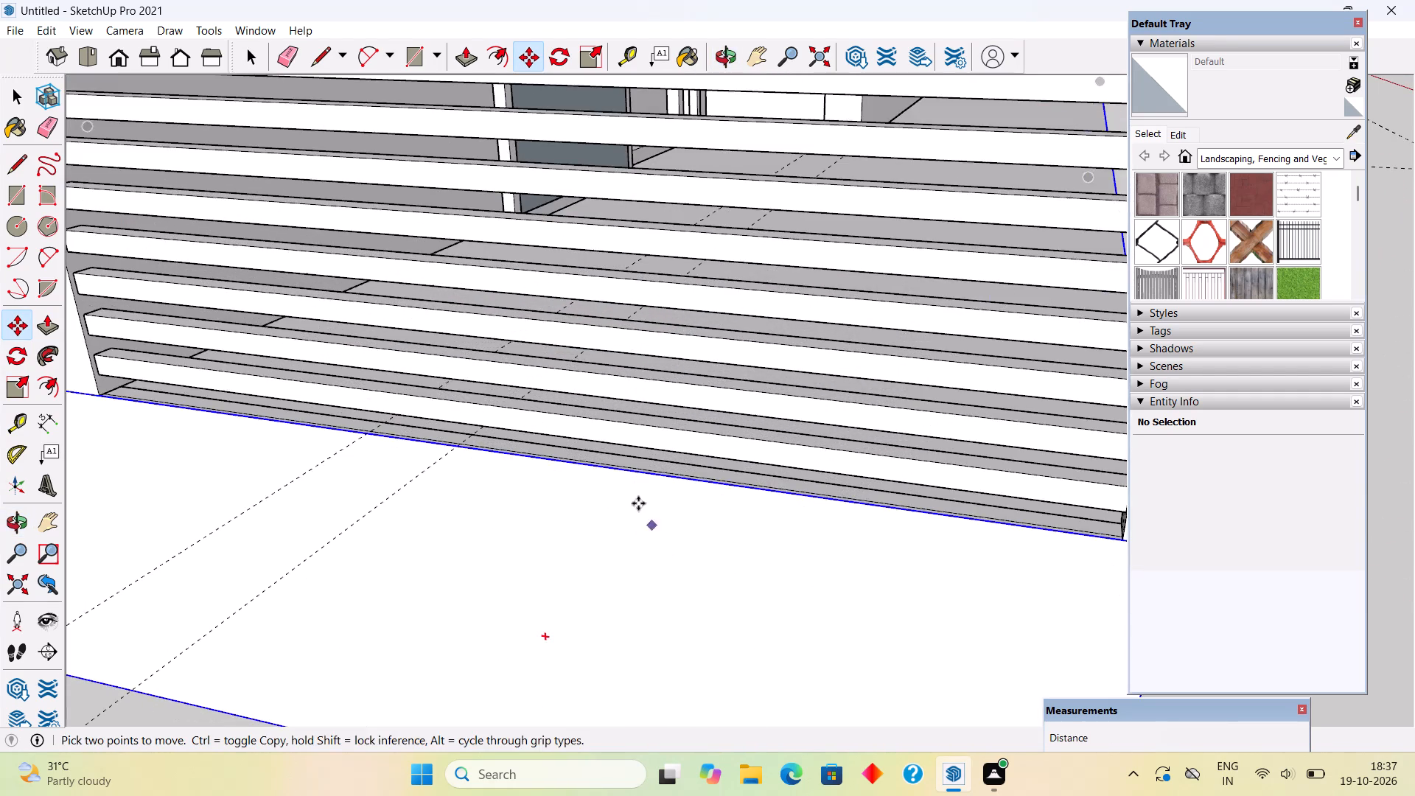
{"action": "middle_click_drag", "start_coordinate": [616, 497], "coordinate": [528, 554]}
{"action": "key", "text": "space"}
{"action": "middle_click_drag", "start_coordinate": [553, 509], "coordinate": [439, 491]}
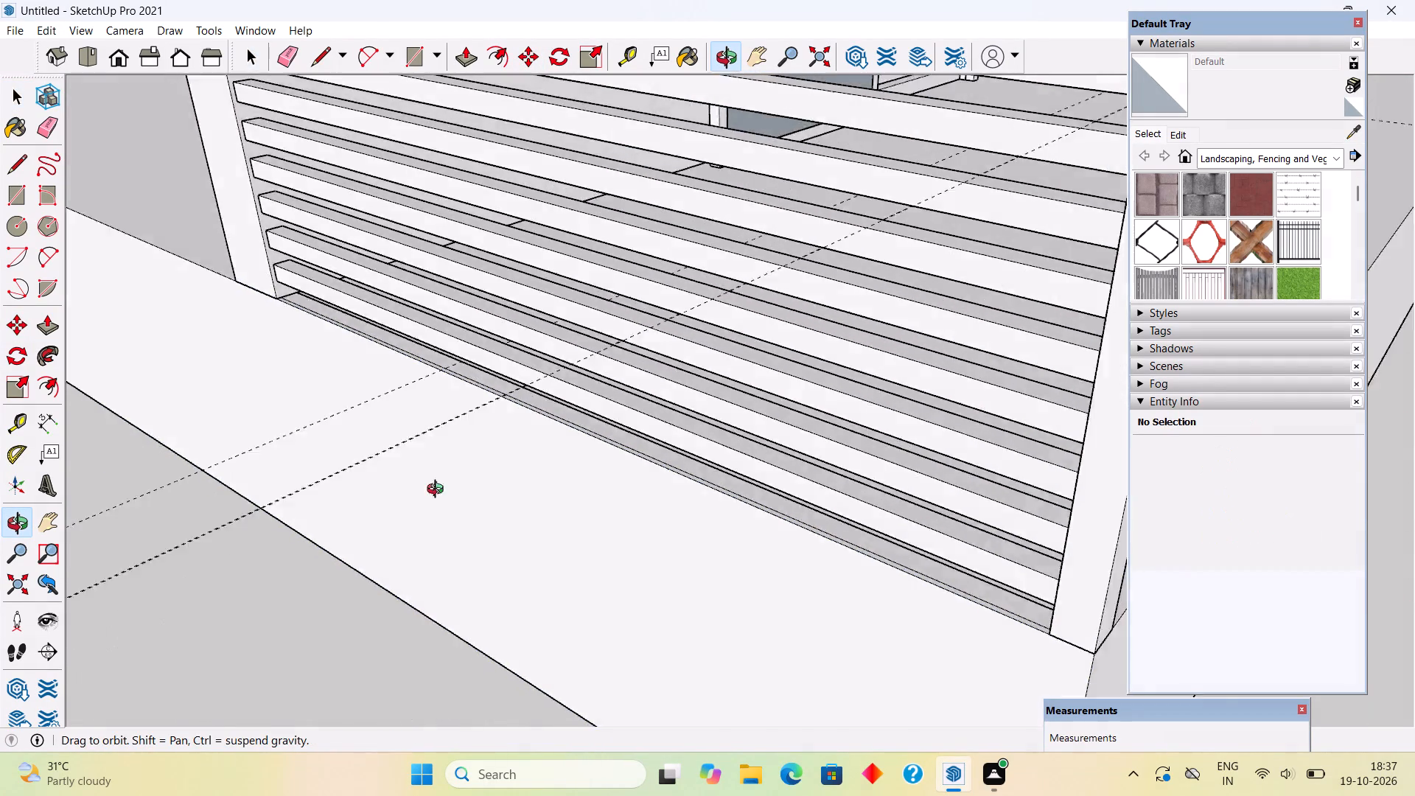
{"action": "middle_click_drag", "start_coordinate": [439, 491], "coordinate": [37, 525]}
{"action": "scroll", "coordinate": [511, 588], "scroll_direction": "up", "scroll_amount": 6}
{"action": "middle_click_drag", "start_coordinate": [755, 573], "coordinate": [536, 548]}
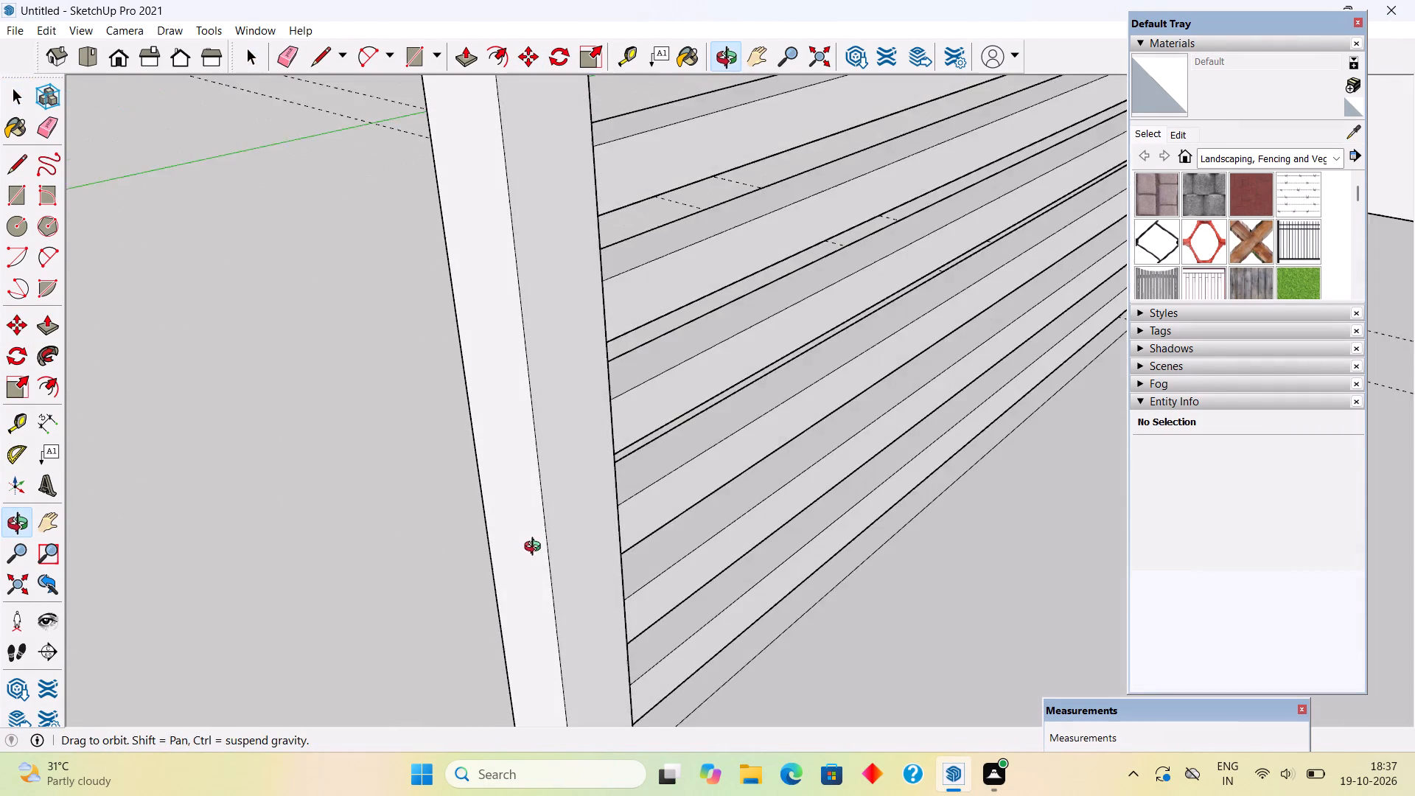
{"action": "middle_click_drag", "start_coordinate": [536, 548], "coordinate": [542, 556]}
{"action": "scroll", "coordinate": [542, 556], "scroll_direction": "down", "scroll_amount": 4}
{"action": "left_click", "coordinate": [681, 643]}
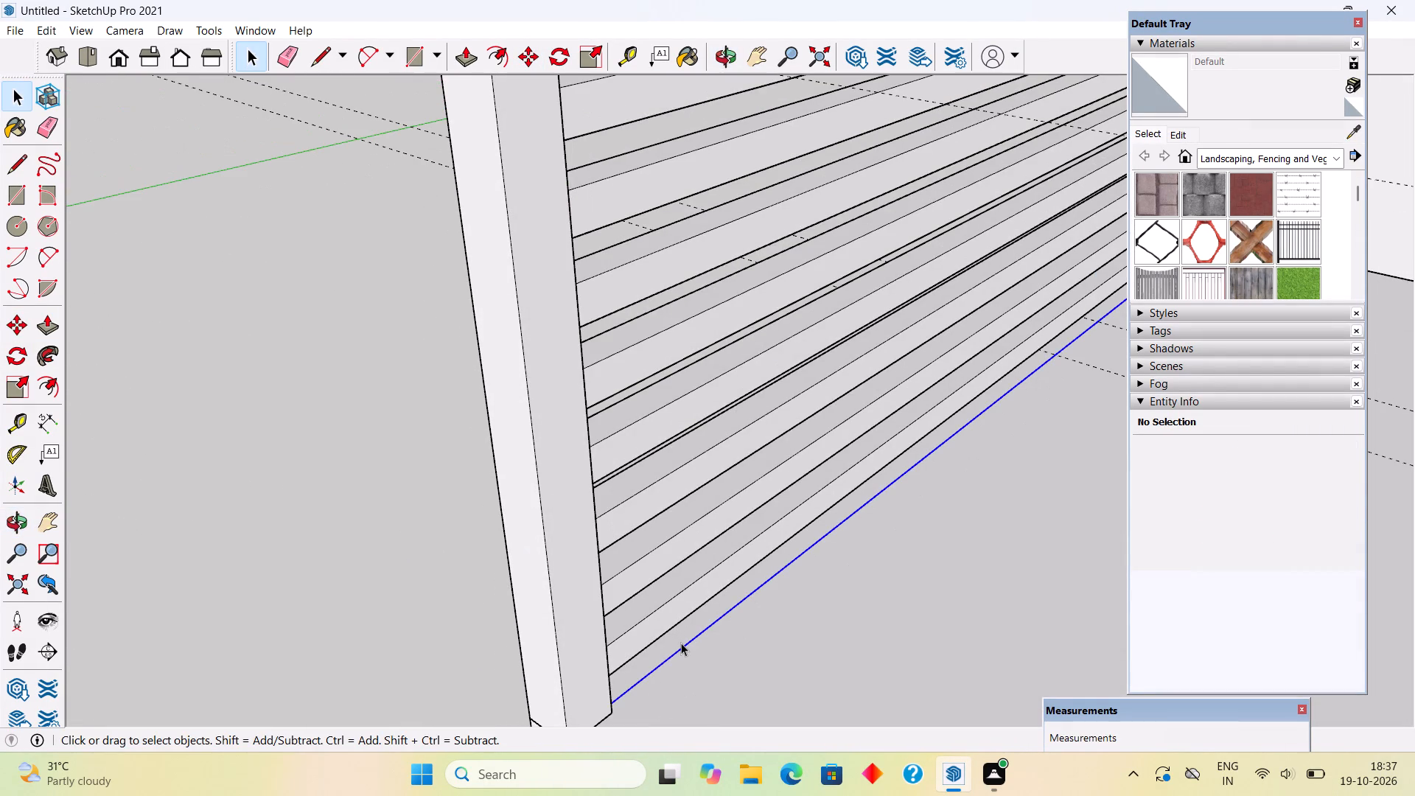
{"action": "key", "text": "Delete"}
Examine the horizontal rails, the corner post and the overall porch elevation from several sides.
{"action": "middle_click_drag", "start_coordinate": [617, 593], "coordinate": [554, 527]}
{"action": "scroll", "coordinate": [567, 554], "scroll_direction": "down", "scroll_amount": 4}
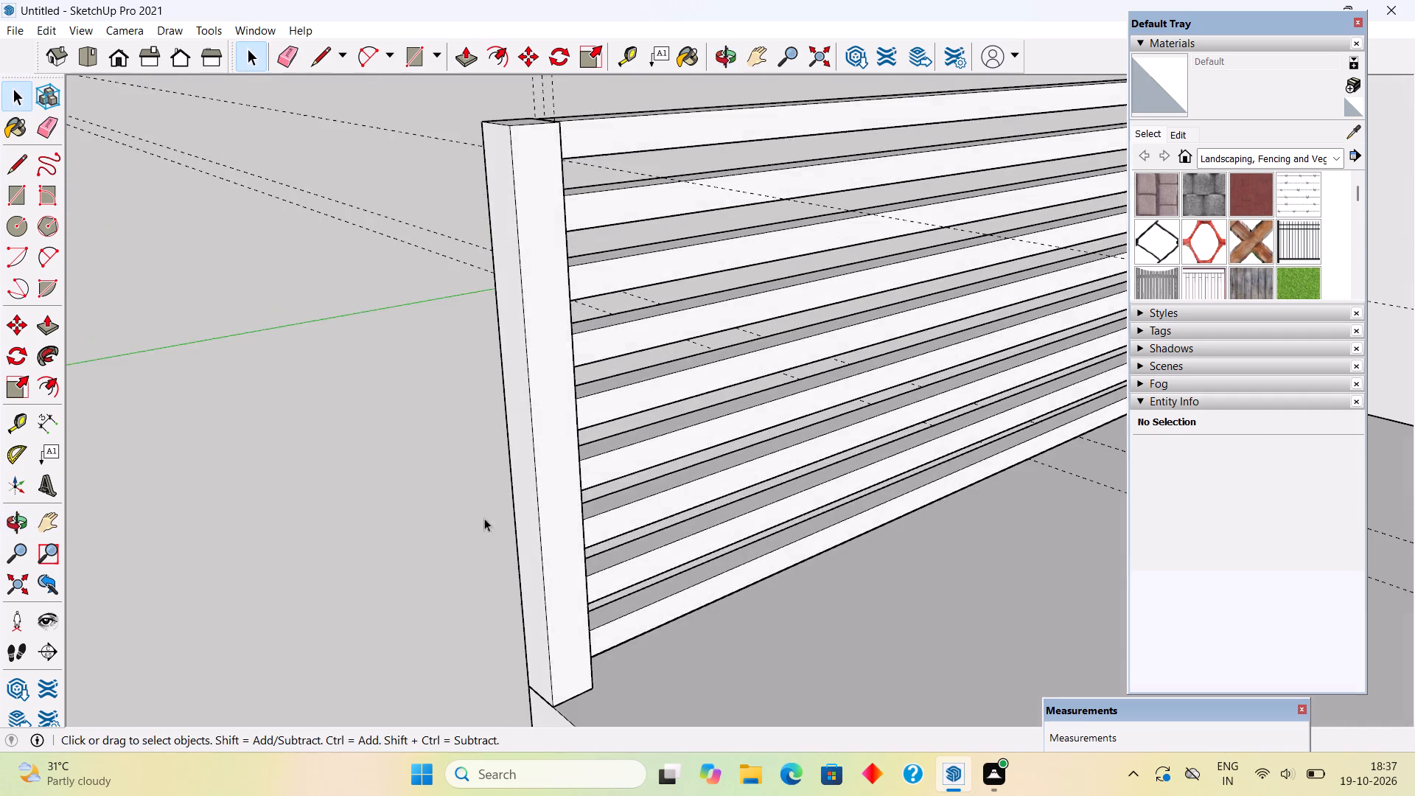
{"action": "middle_click_drag", "start_coordinate": [418, 542], "coordinate": [1013, 476]}
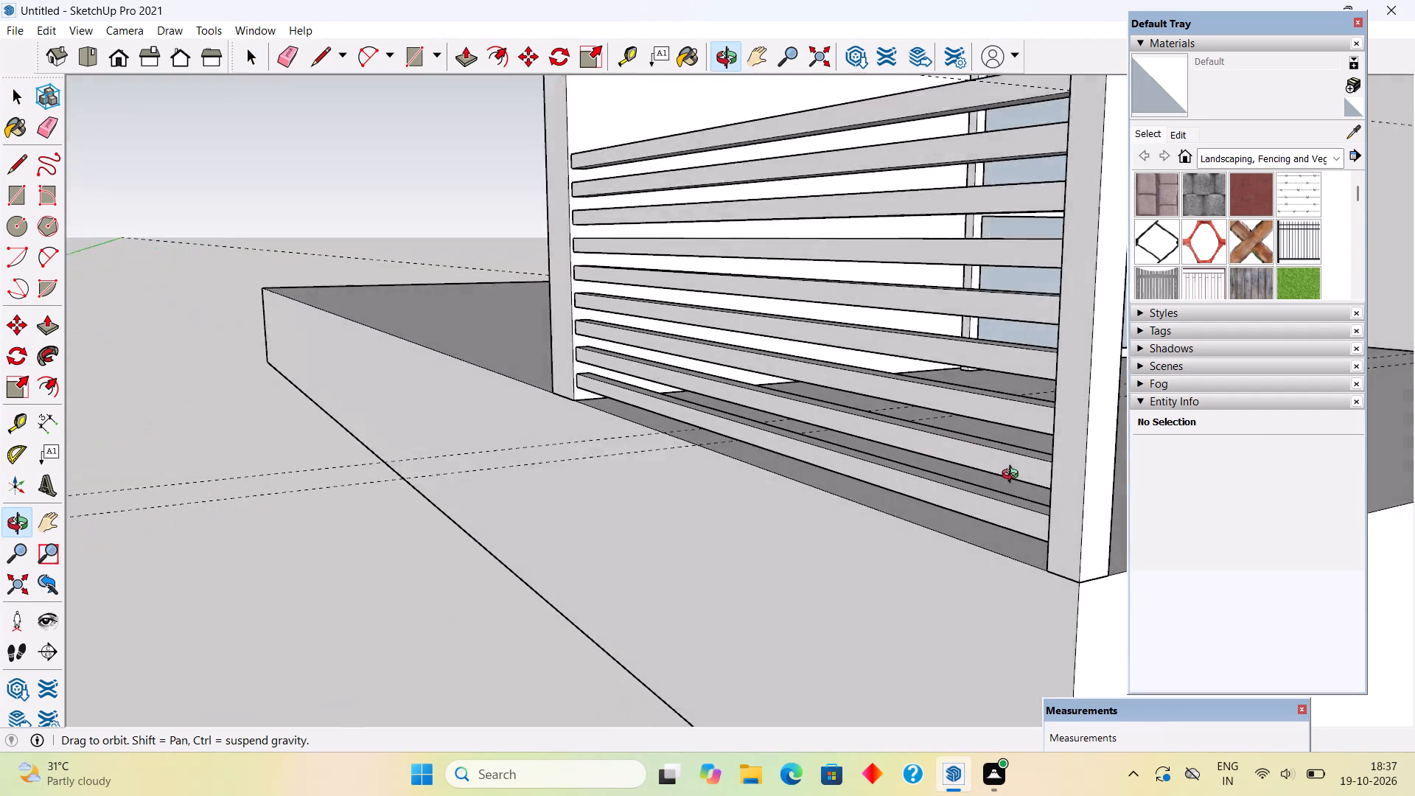
{"action": "middle_click_drag", "start_coordinate": [1013, 476], "coordinate": [1036, 488]}
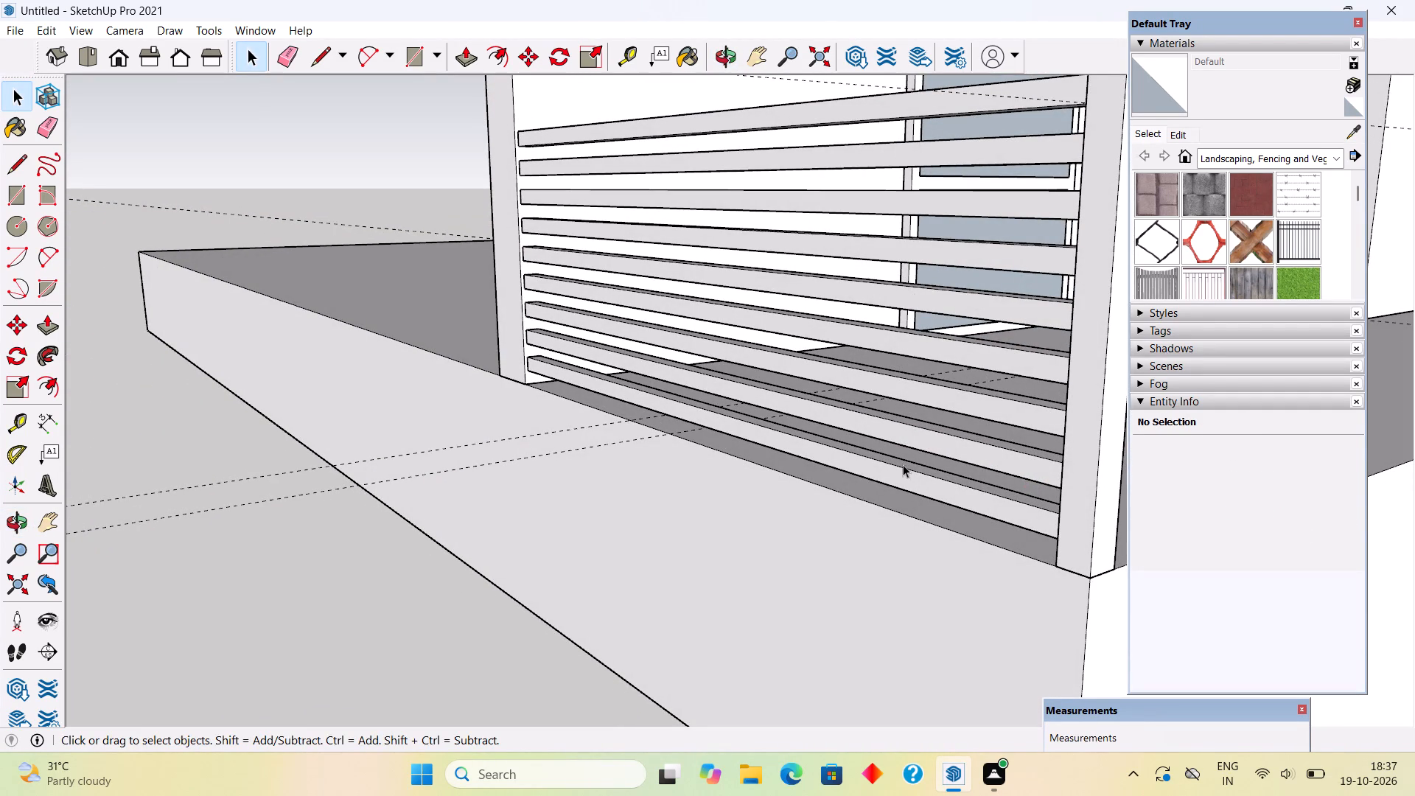
{"action": "middle_click_drag", "start_coordinate": [999, 553], "coordinate": [729, 585]}
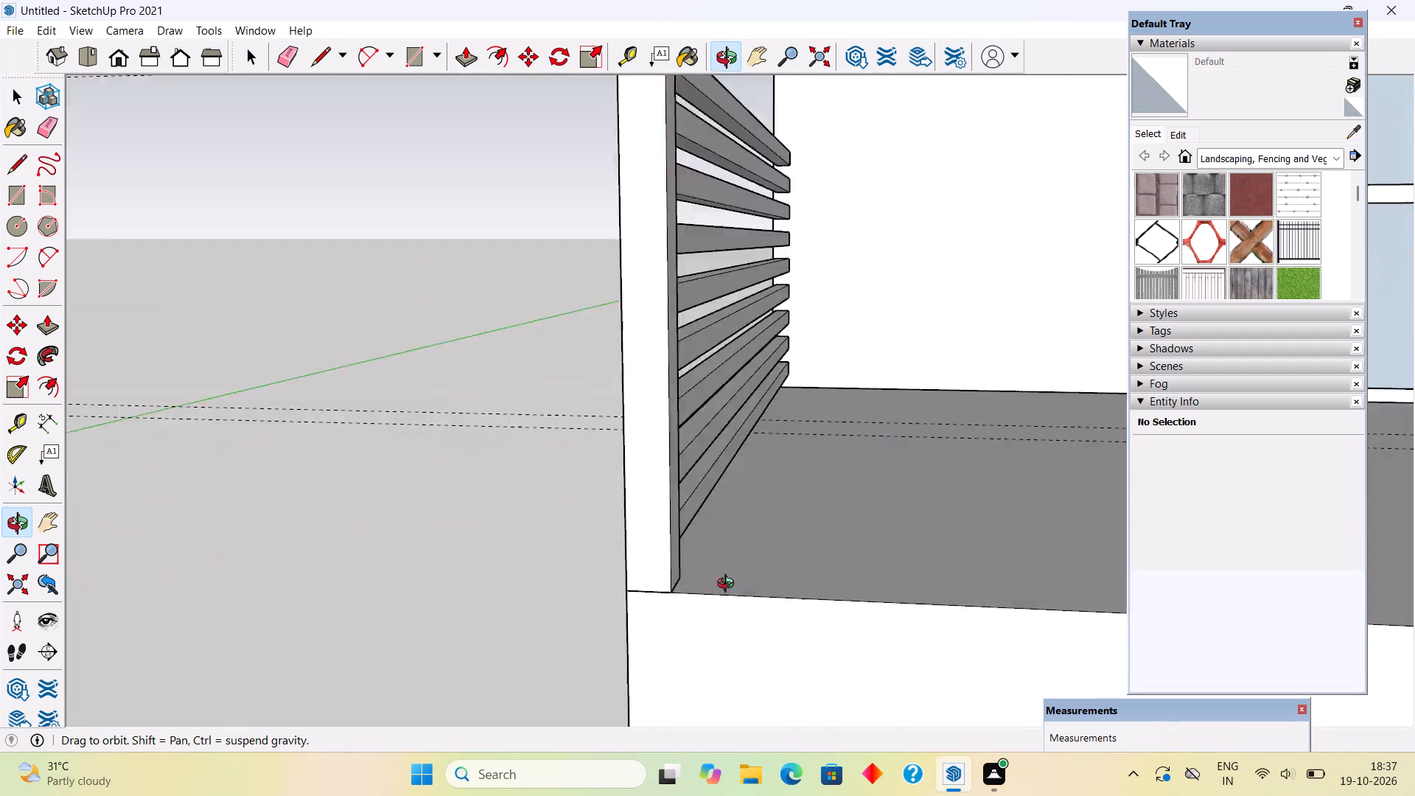
{"action": "middle_click_drag", "start_coordinate": [729, 585], "coordinate": [965, 551]}
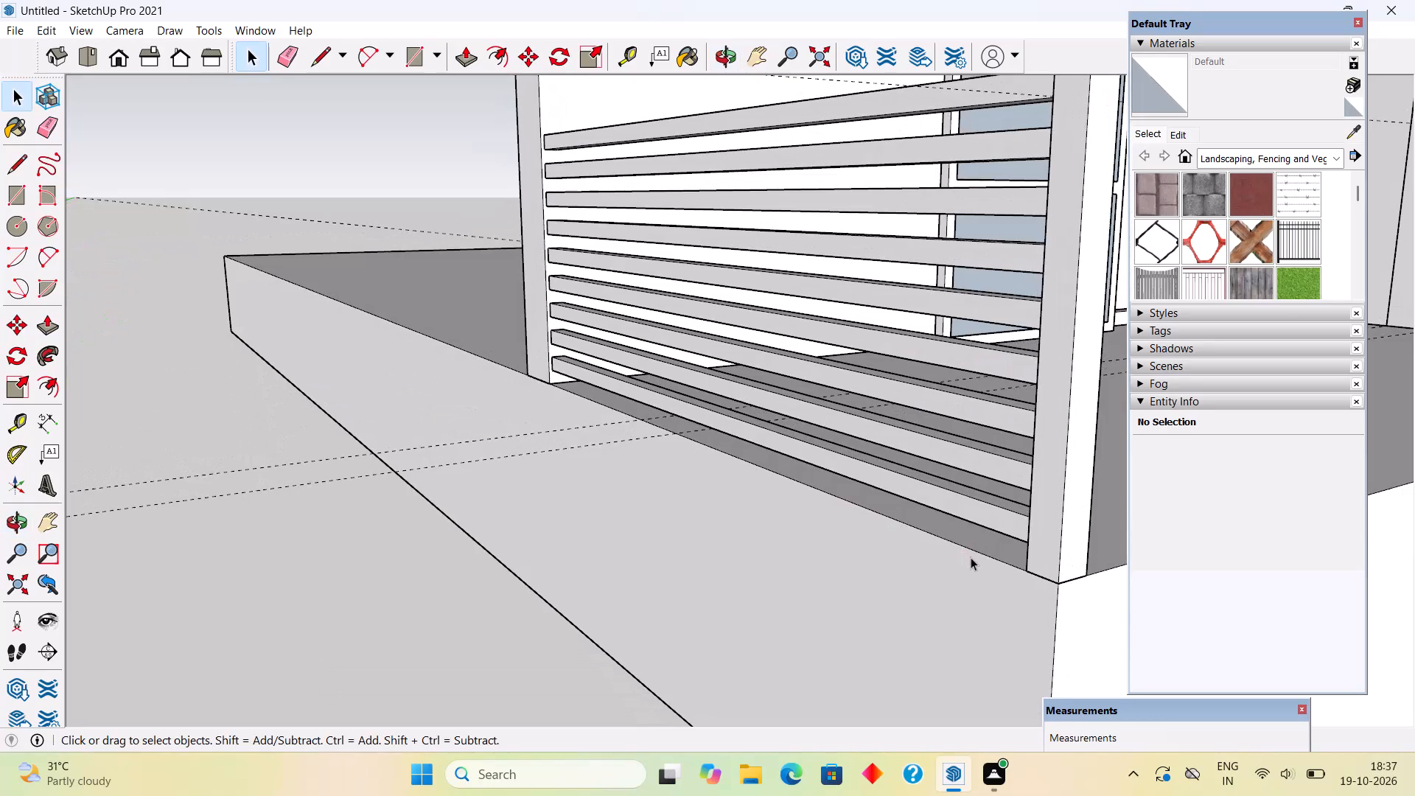
{"action": "scroll", "coordinate": [807, 500], "scroll_direction": "down", "scroll_amount": 4}
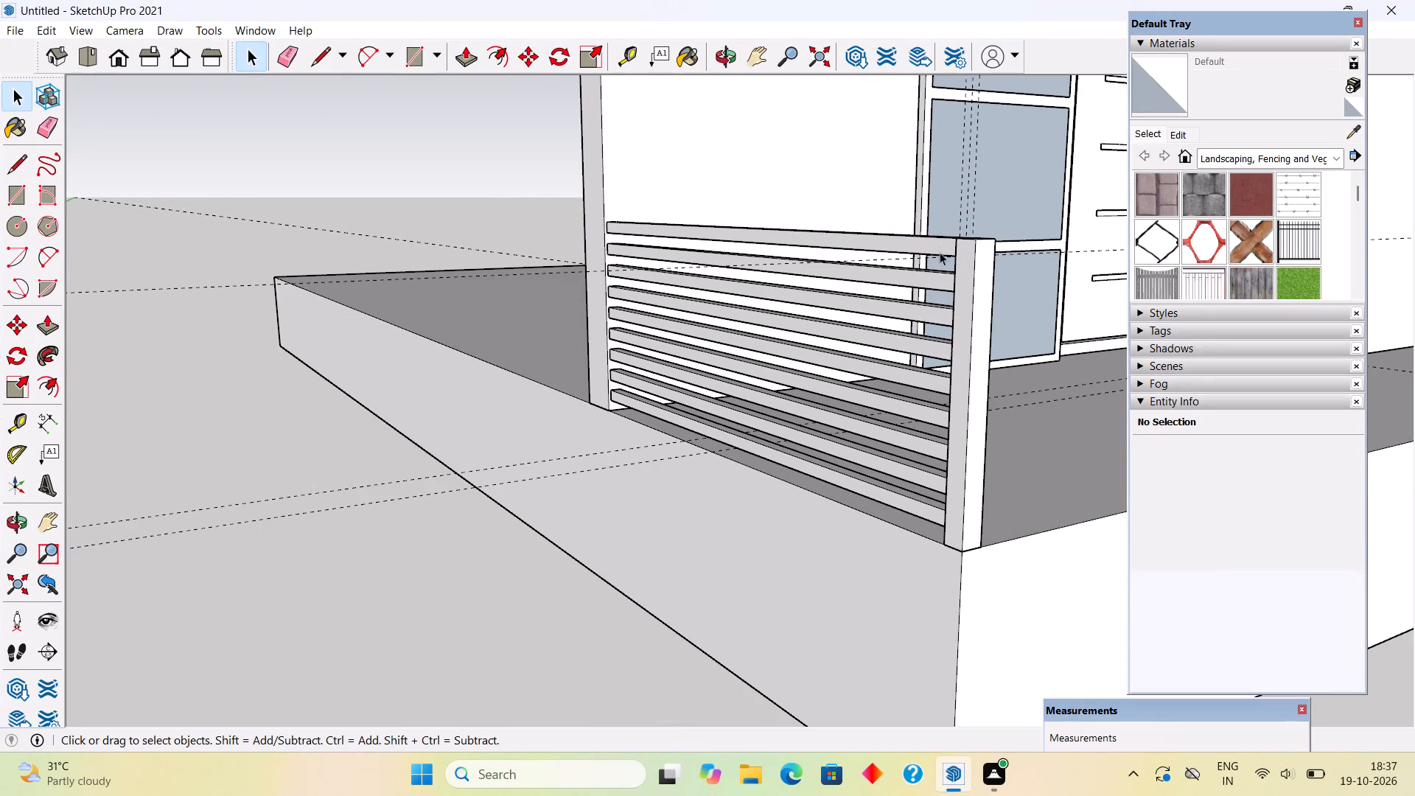
{"action": "middle_click_drag", "start_coordinate": [928, 421], "coordinate": [544, 432]}
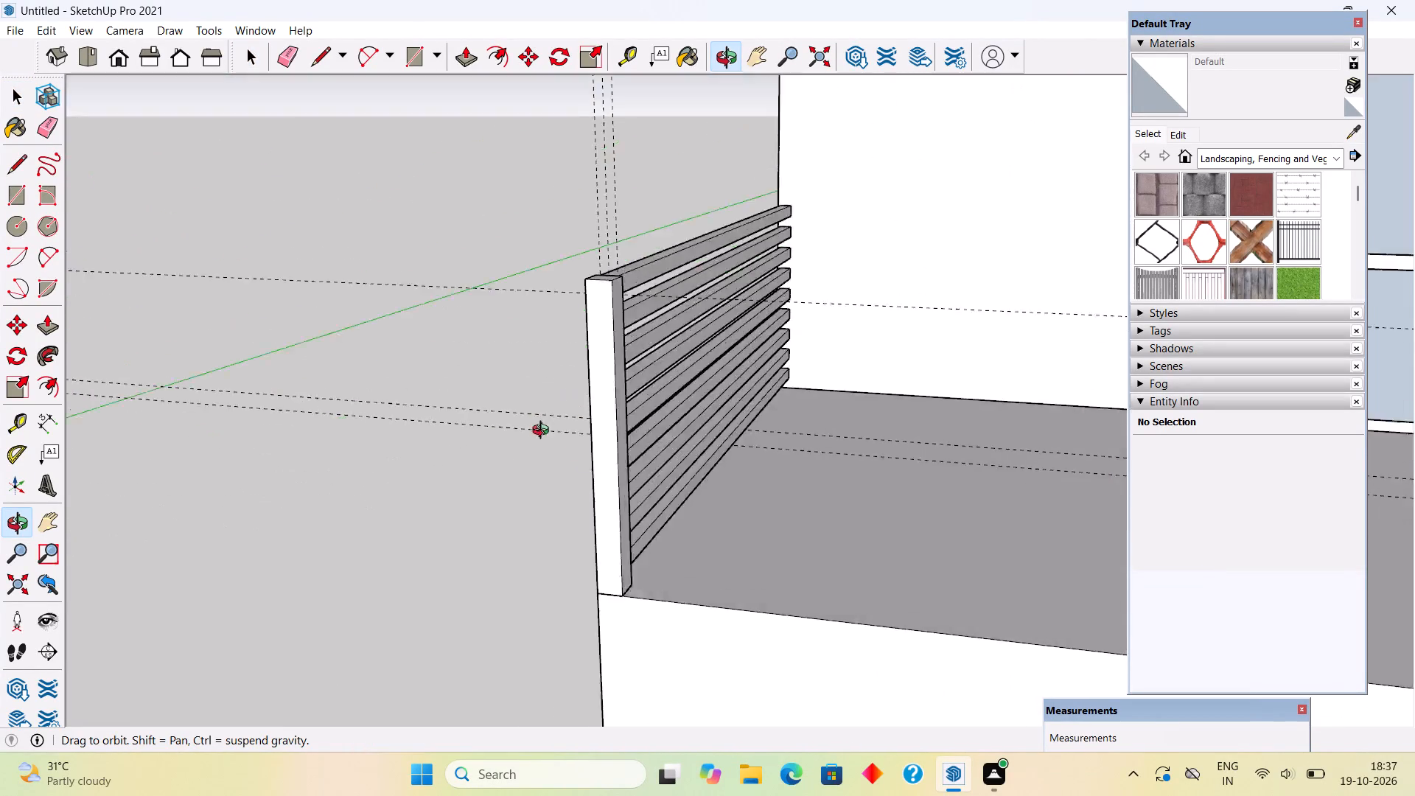
{"action": "middle_click_drag", "start_coordinate": [544, 432], "coordinate": [960, 452]}
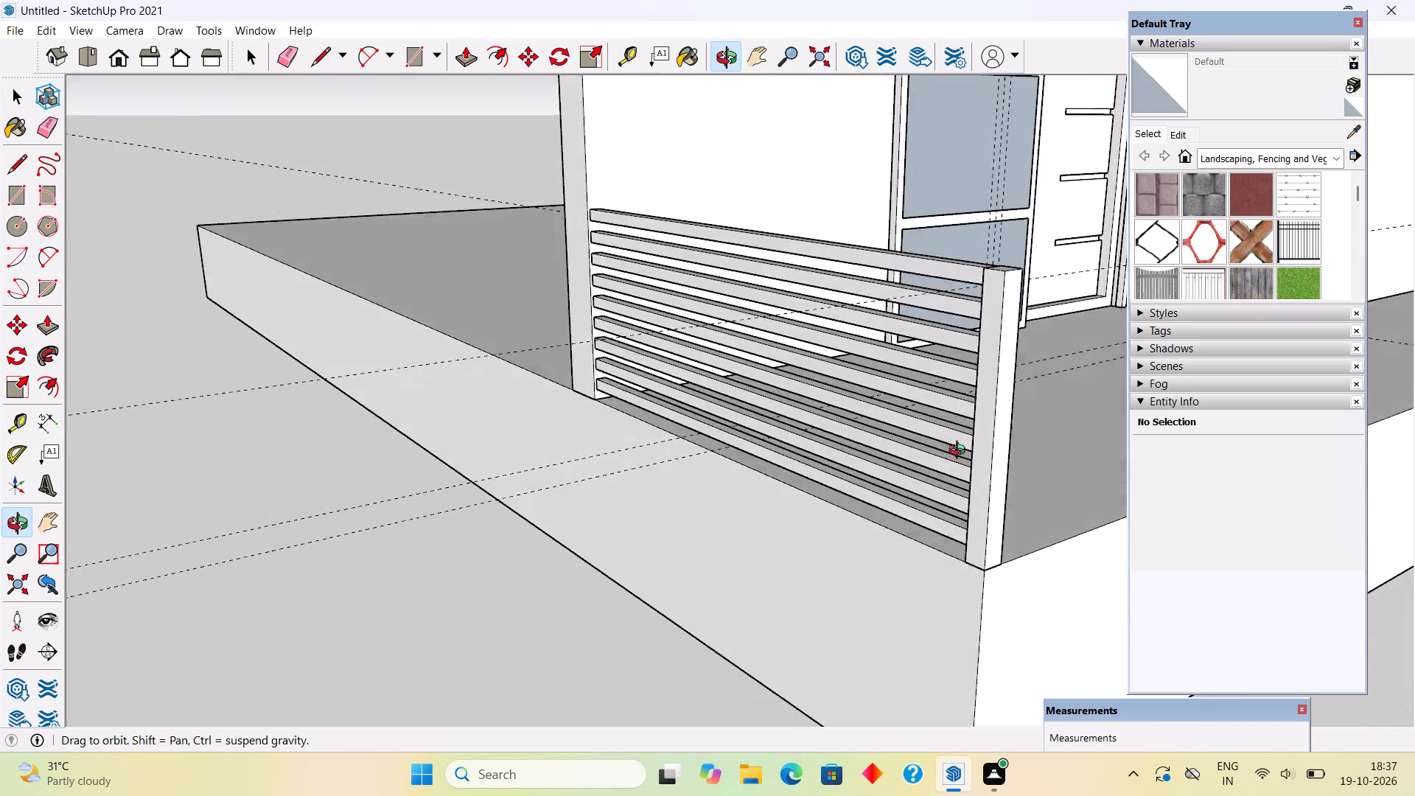
{"action": "middle_click_drag", "start_coordinate": [960, 452], "coordinate": [953, 405]}
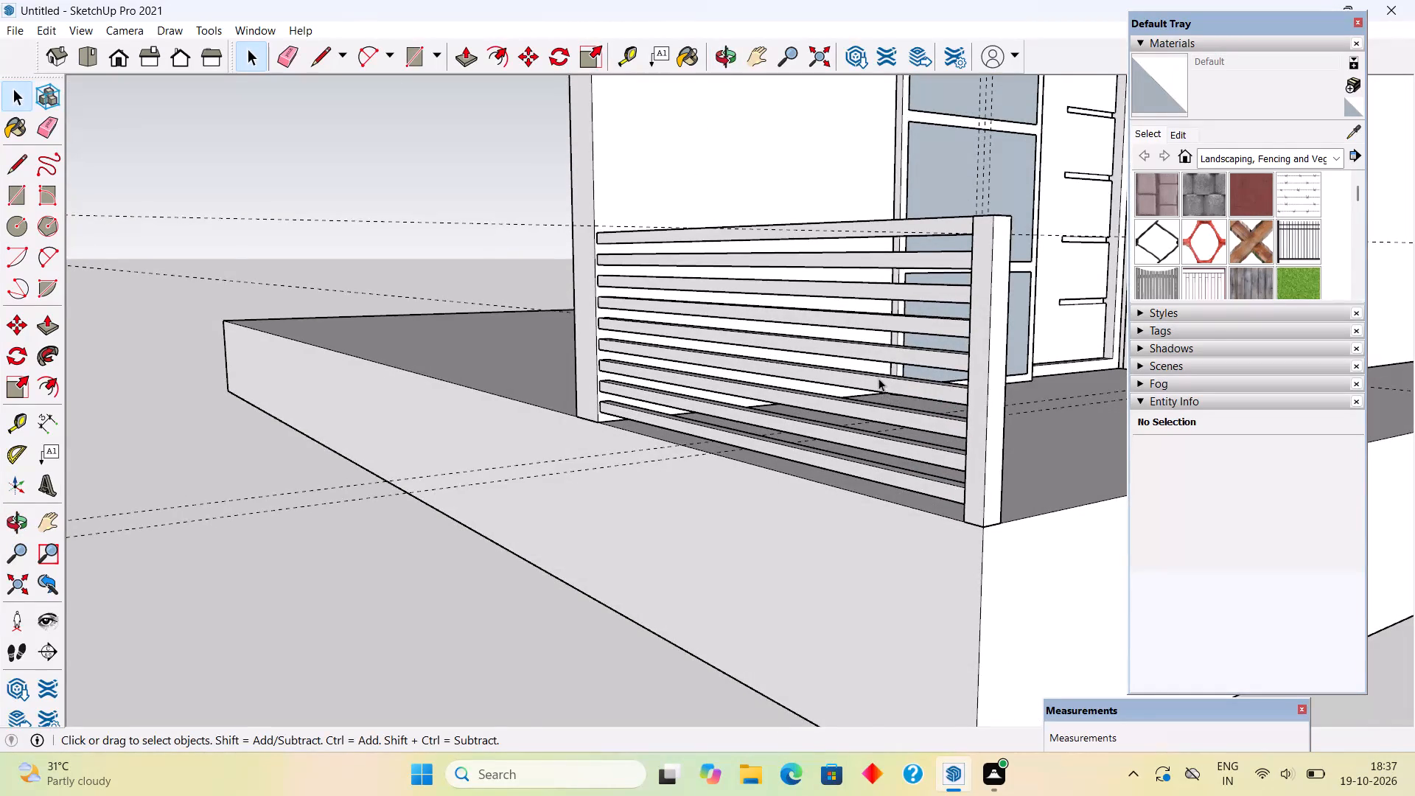
{"action": "scroll", "coordinate": [878, 378], "scroll_direction": "down", "scroll_amount": 16}
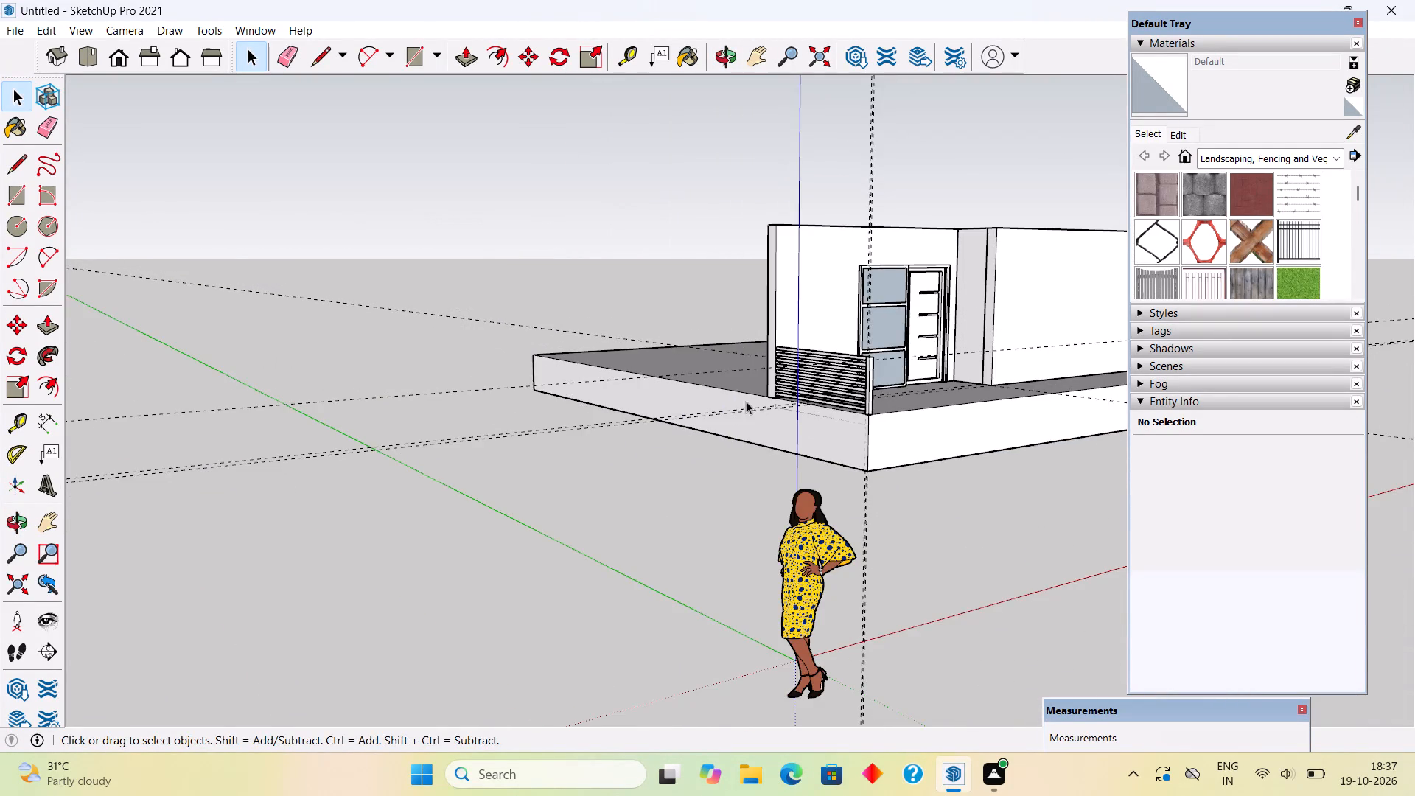
{"action": "middle_click_drag", "start_coordinate": [727, 415], "coordinate": [584, 560]}
{"action": "middle_click_drag", "start_coordinate": [800, 485], "coordinate": [553, 304]}
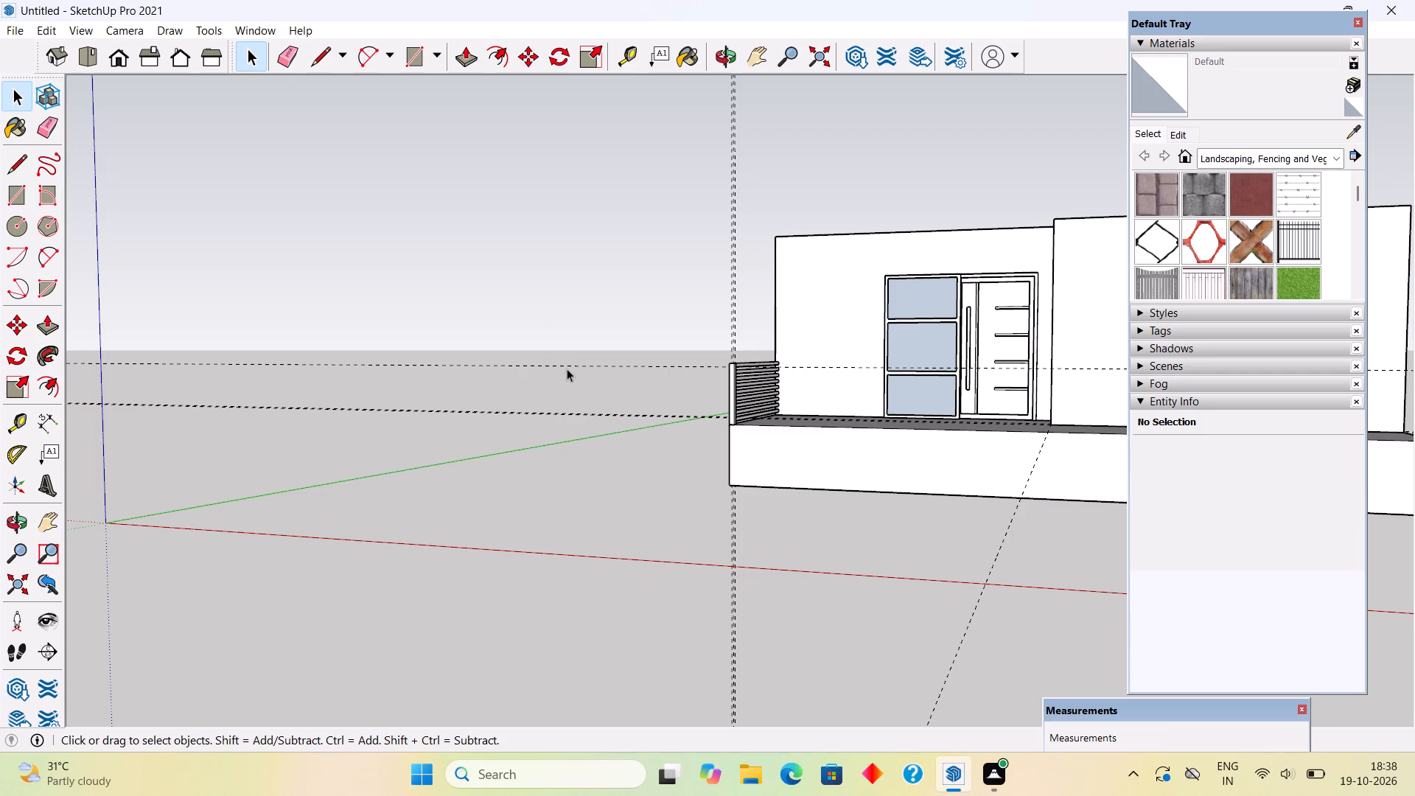
{"action": "left_click", "coordinate": [556, 313]}
{"action": "scroll", "coordinate": [556, 313], "scroll_direction": "down", "scroll_amount": 1}
{"action": "middle_click_drag", "start_coordinate": [556, 354], "coordinate": [684, 513]}
{"action": "middle_click_drag", "start_coordinate": [684, 513], "coordinate": [693, 511]}
{"action": "scroll", "coordinate": [693, 511], "scroll_direction": "down", "scroll_amount": 5}
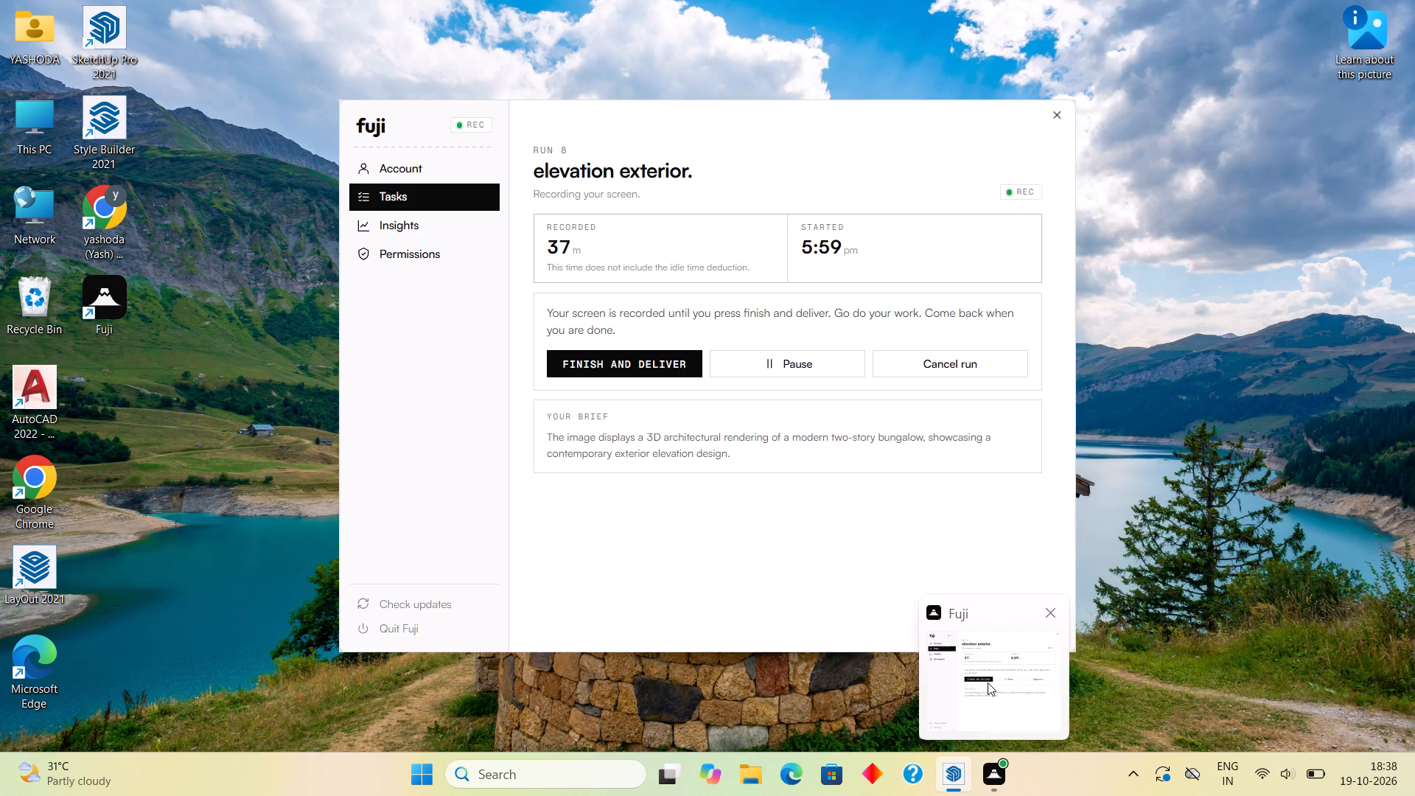
{"action": "scroll", "coordinate": [657, 548], "scroll_direction": "down", "scroll_amount": 6}
{"action": "scroll", "coordinate": [764, 506], "scroll_direction": "up", "scroll_amount": 2}
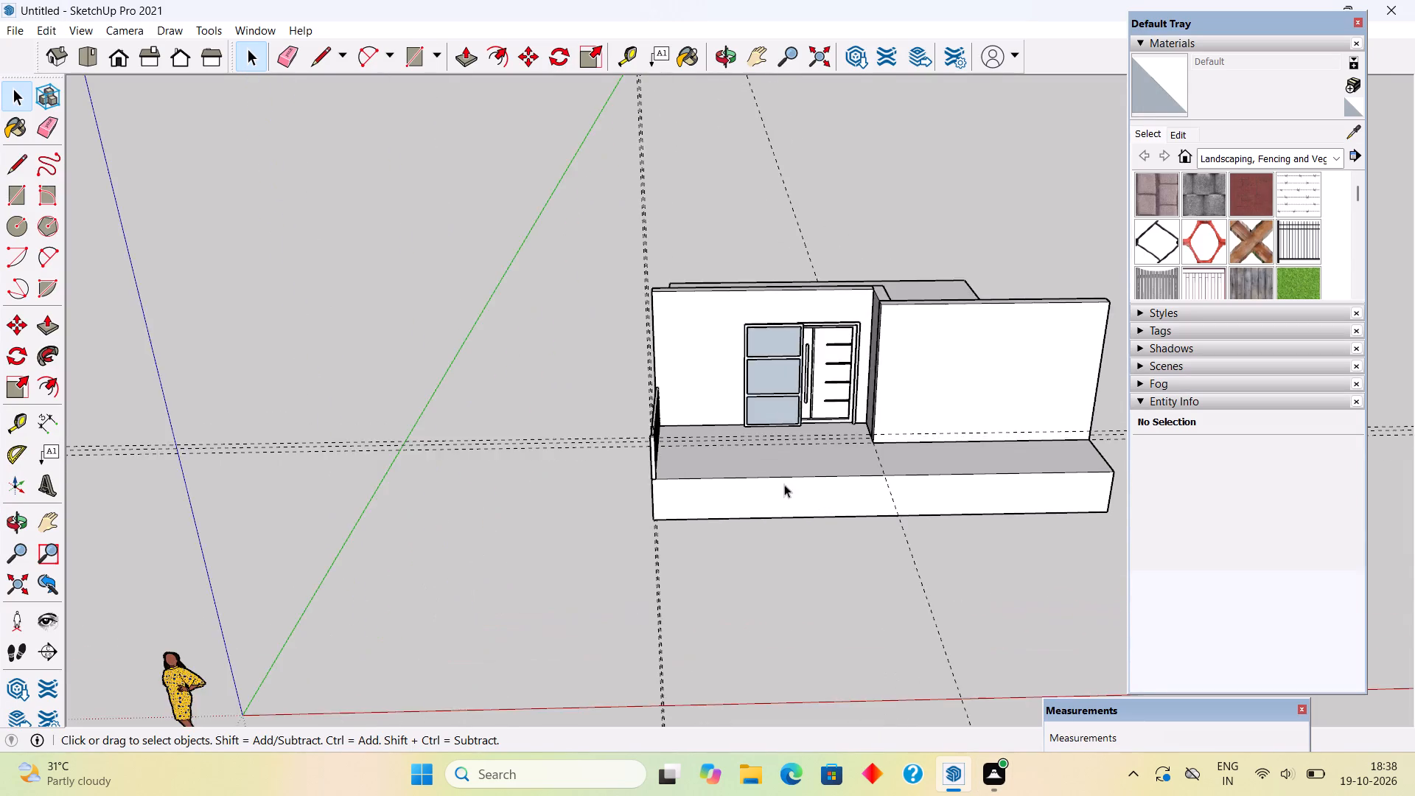
{"action": "scroll", "coordinate": [784, 484], "scroll_direction": "up", "scroll_amount": 5}
Combine the nine horizontal porch rails, without the corner post, into a single group.
{"action": "middle_click_drag", "start_coordinate": [604, 379], "coordinate": [41, 276]}
{"action": "middle_click_drag", "start_coordinate": [646, 499], "coordinate": [873, 576]}
{"action": "scroll", "coordinate": [937, 539], "scroll_direction": "up", "scroll_amount": 4}
{"action": "scroll", "coordinate": [528, 322], "scroll_direction": "up", "scroll_amount": 10}
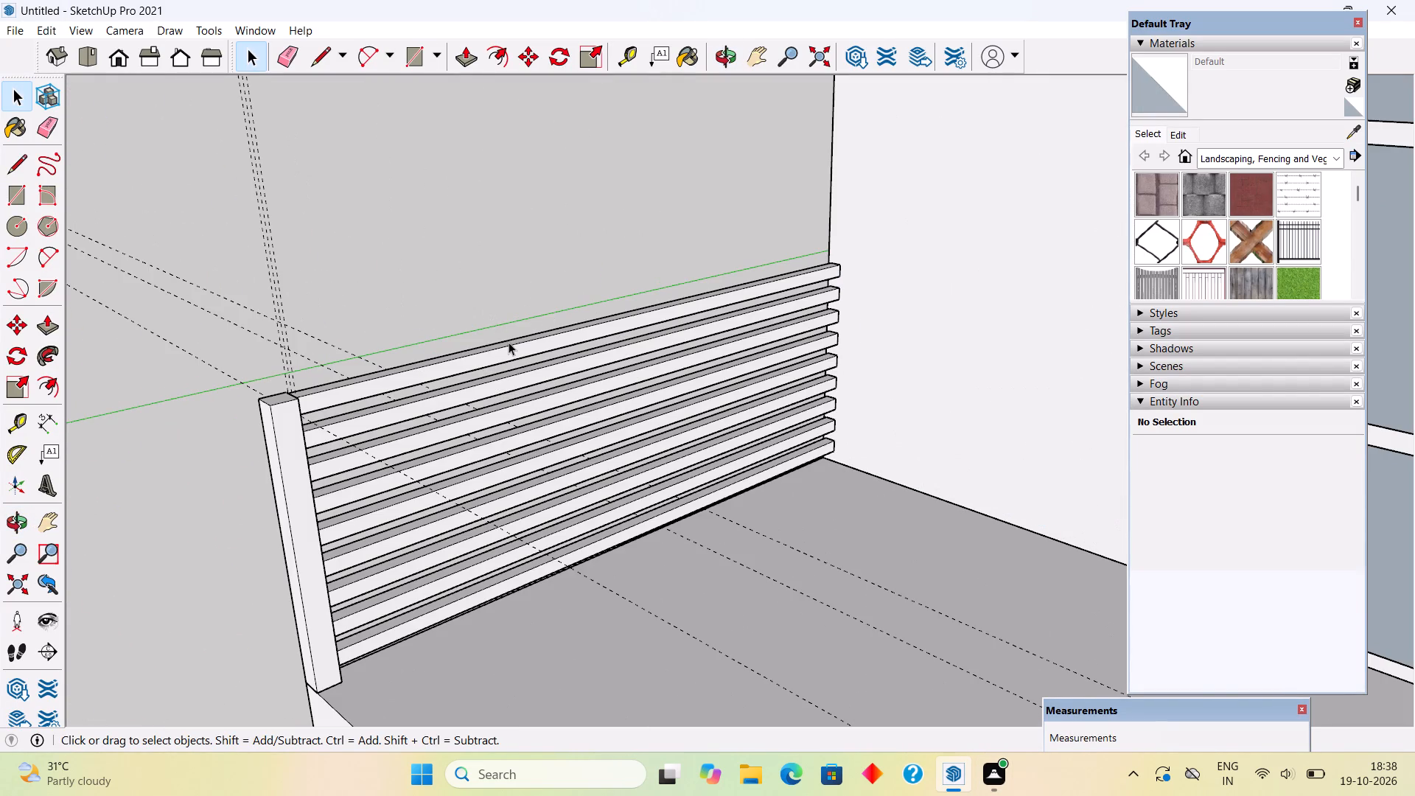
{"action": "left_click", "coordinate": [511, 344]}
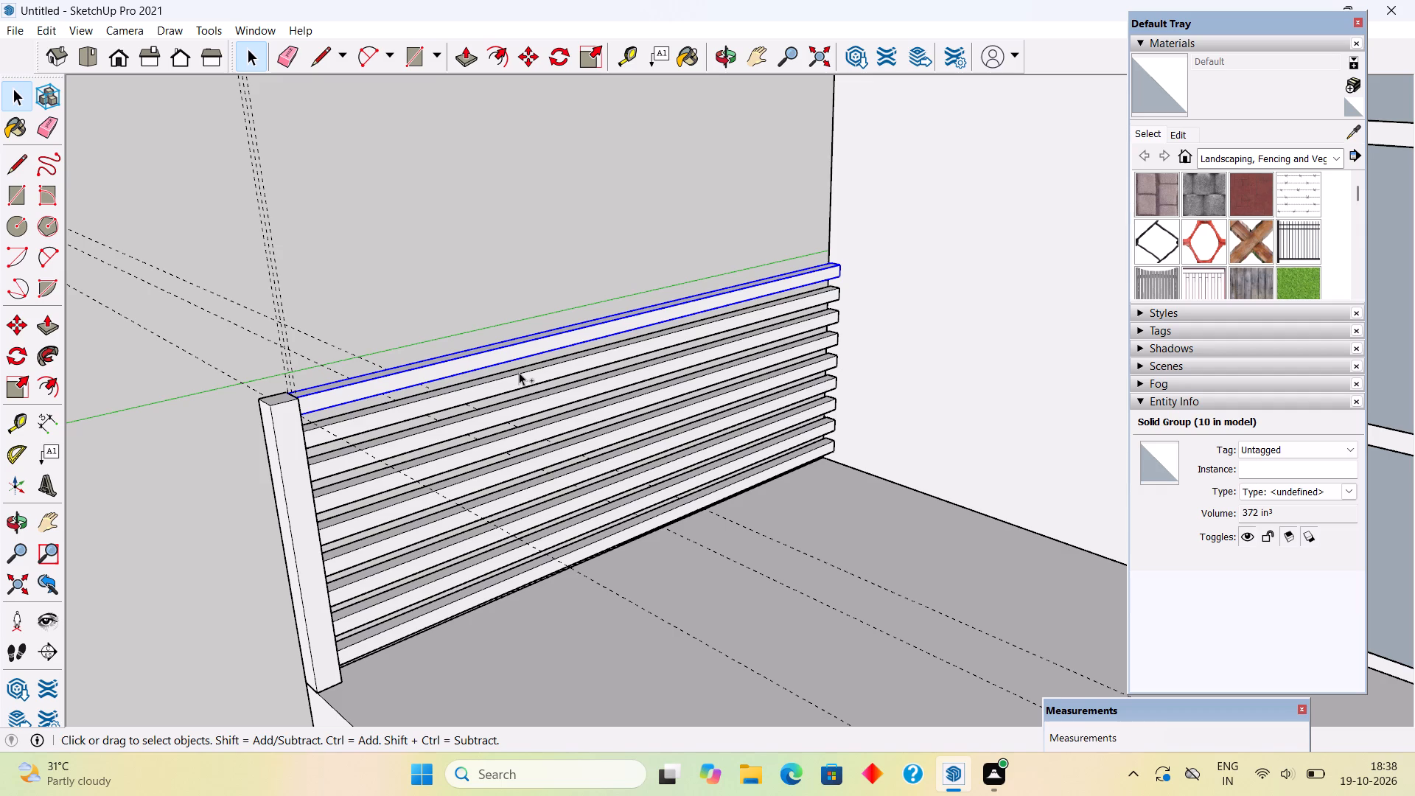
{"action": "left_click", "coordinate": [523, 380], "text": "ctrl"}
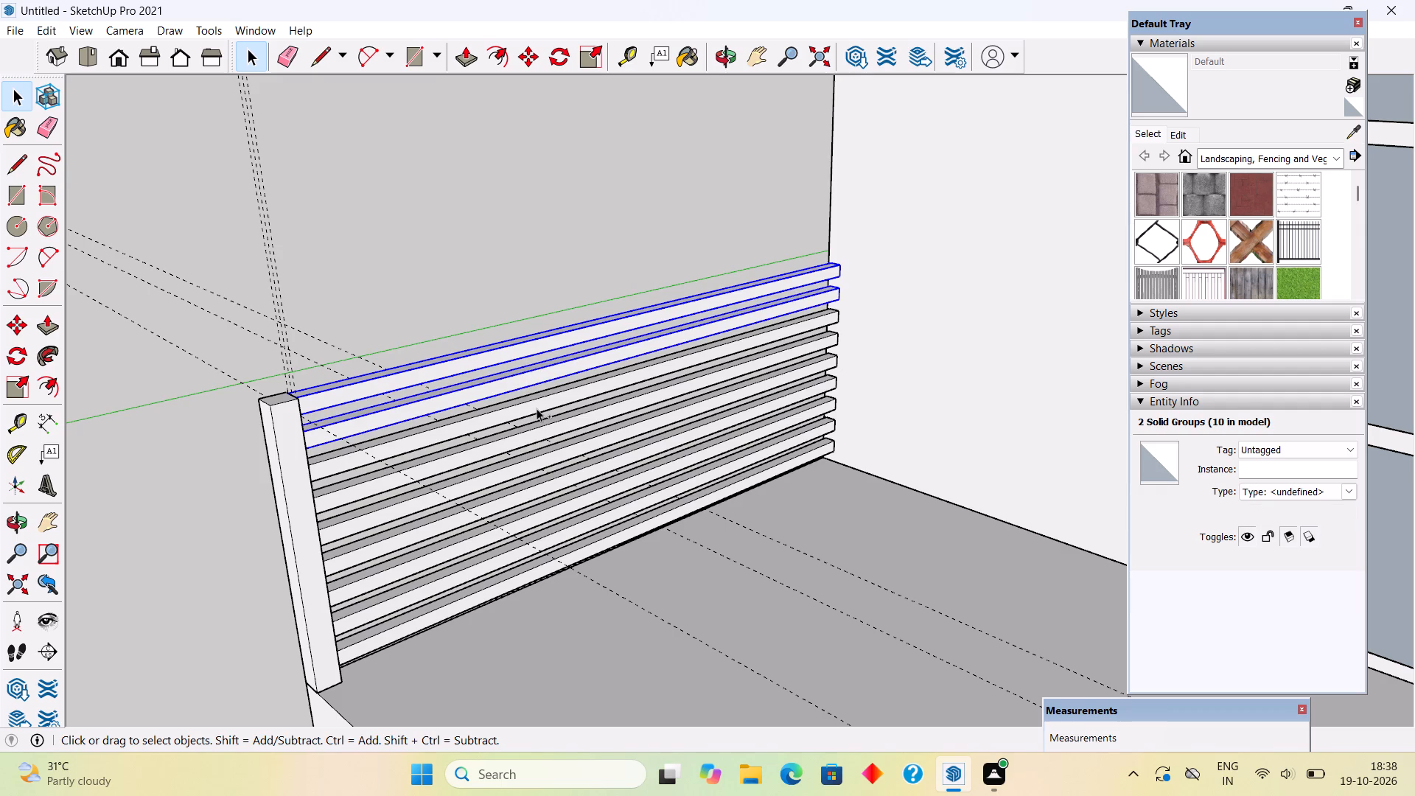
{"action": "left_click", "coordinate": [537, 408], "text": "ctrl"}
{"action": "left_click", "coordinate": [548, 434], "text": "ctrl"}
{"action": "left_click", "coordinate": [553, 464], "text": "ctrl"}
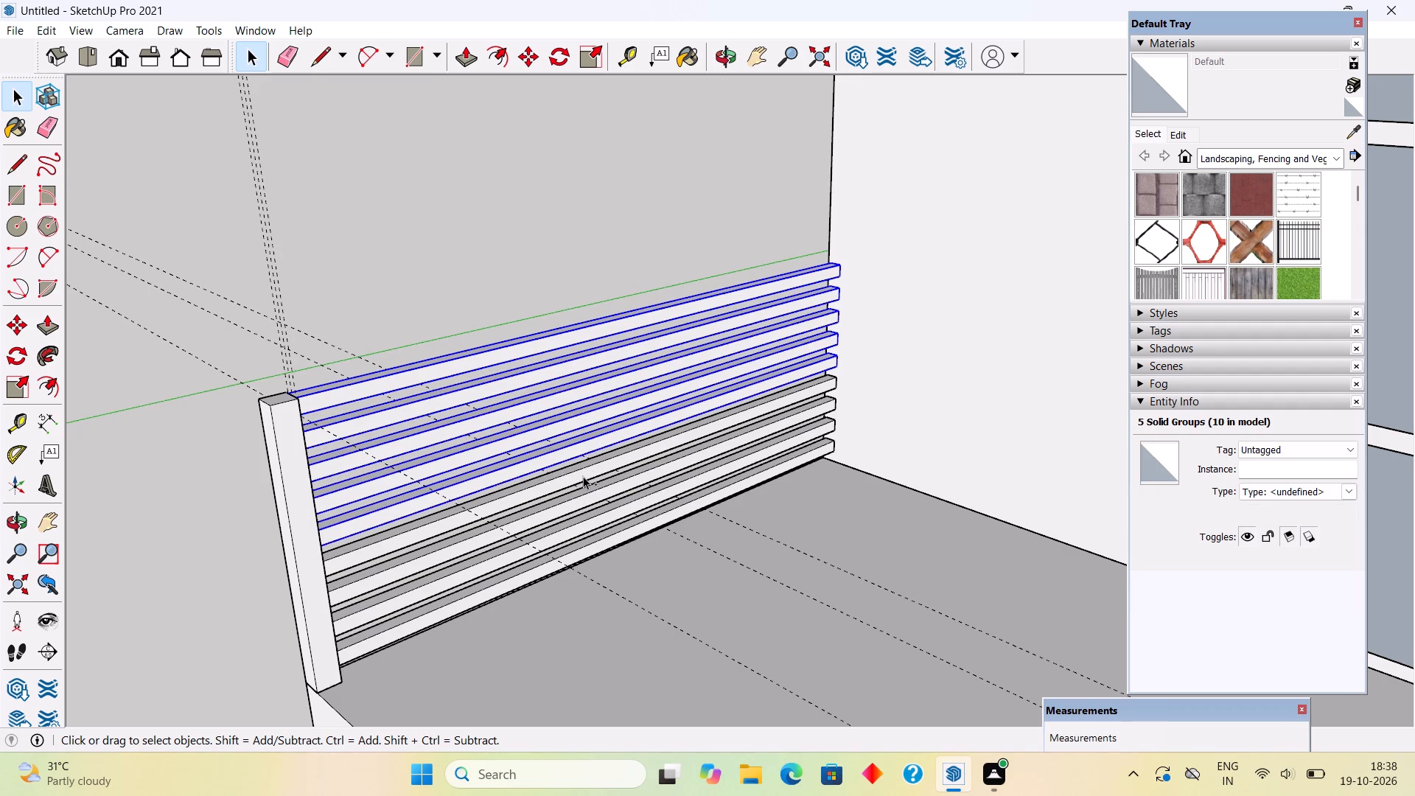
{"action": "left_click", "coordinate": [583, 476], "text": "ctrl"}
{"action": "left_click", "coordinate": [601, 493], "text": "ctrl"}
{"action": "left_click", "coordinate": [611, 513], "text": "ctrl"}
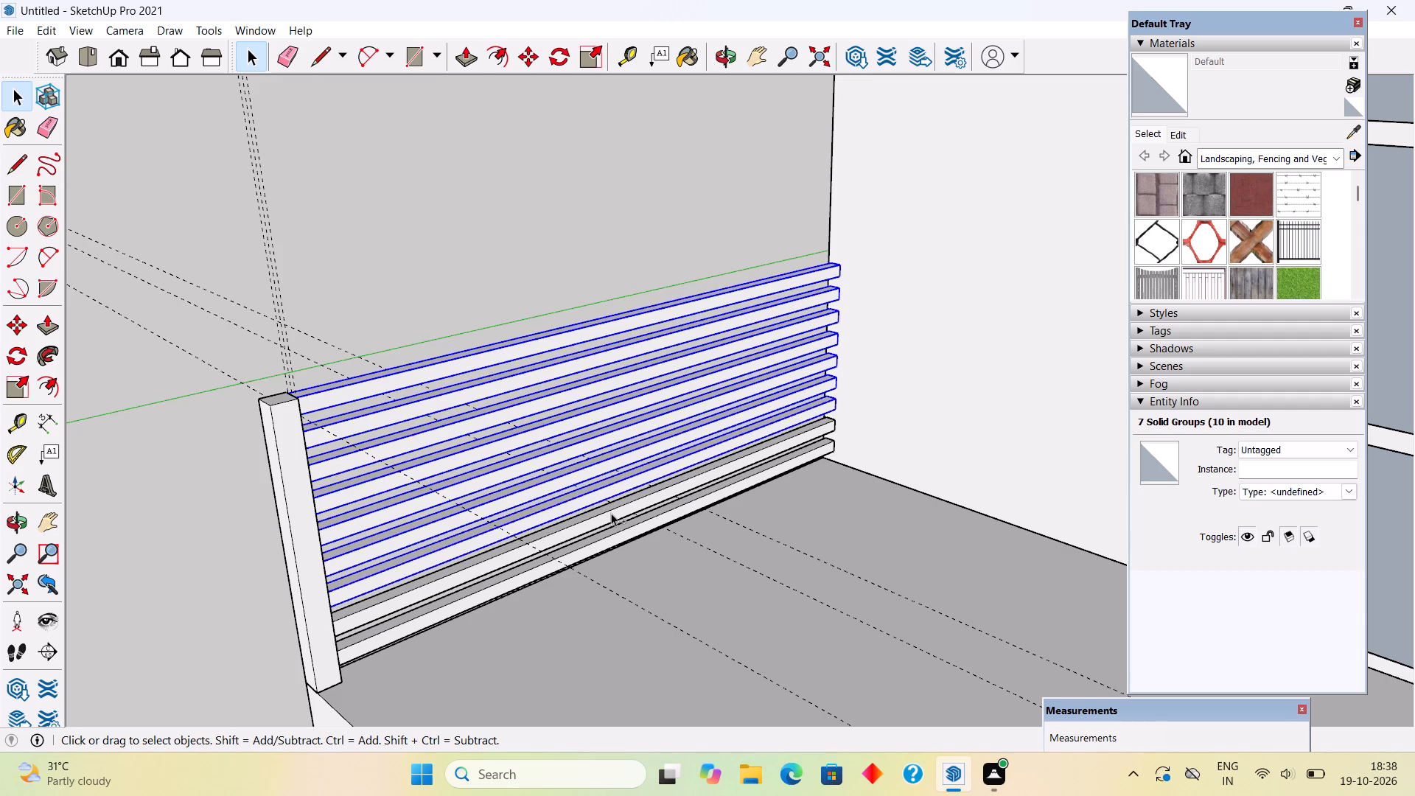
{"action": "left_click", "coordinate": [615, 538], "text": "ctrl"}
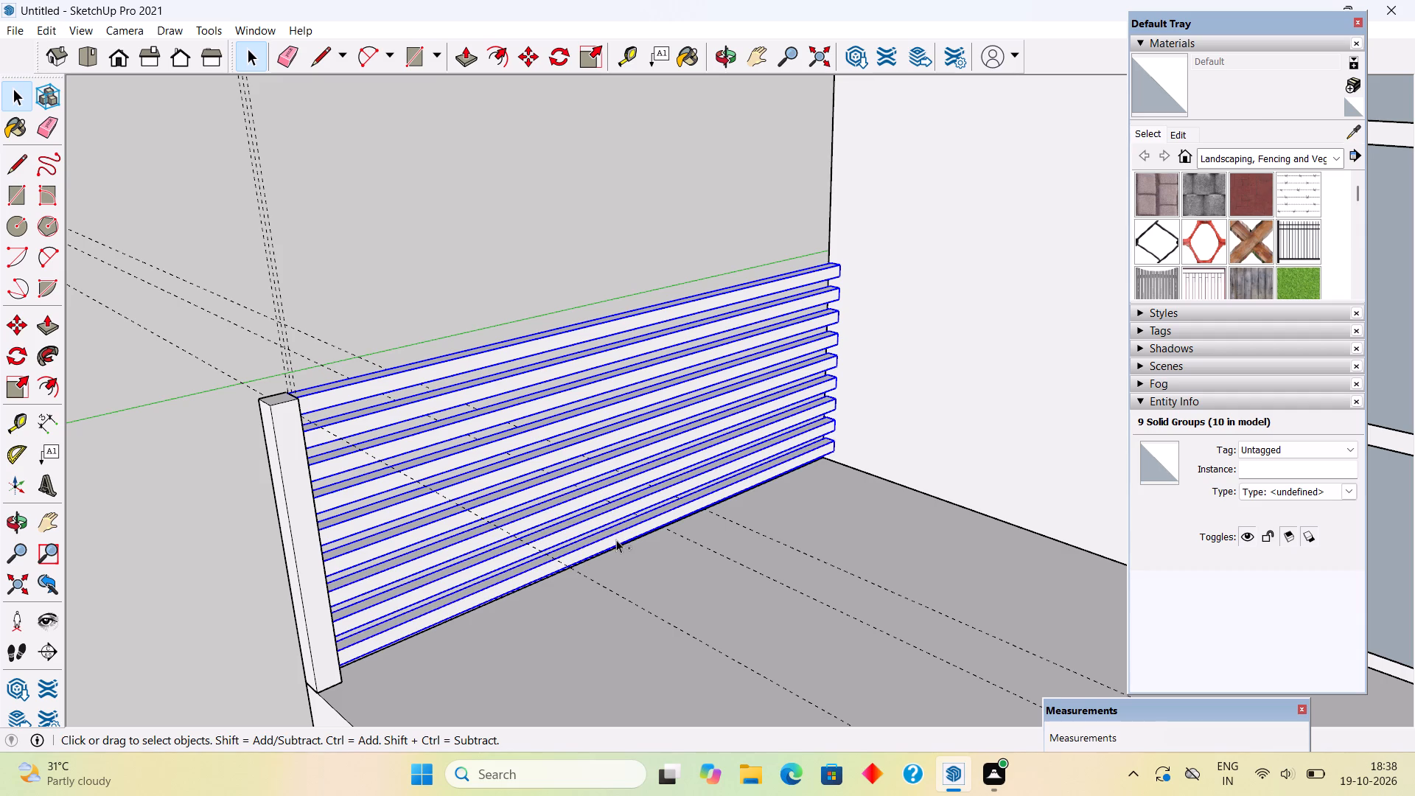
{"action": "right_click", "coordinate": [611, 538], "text": "ctrl"}
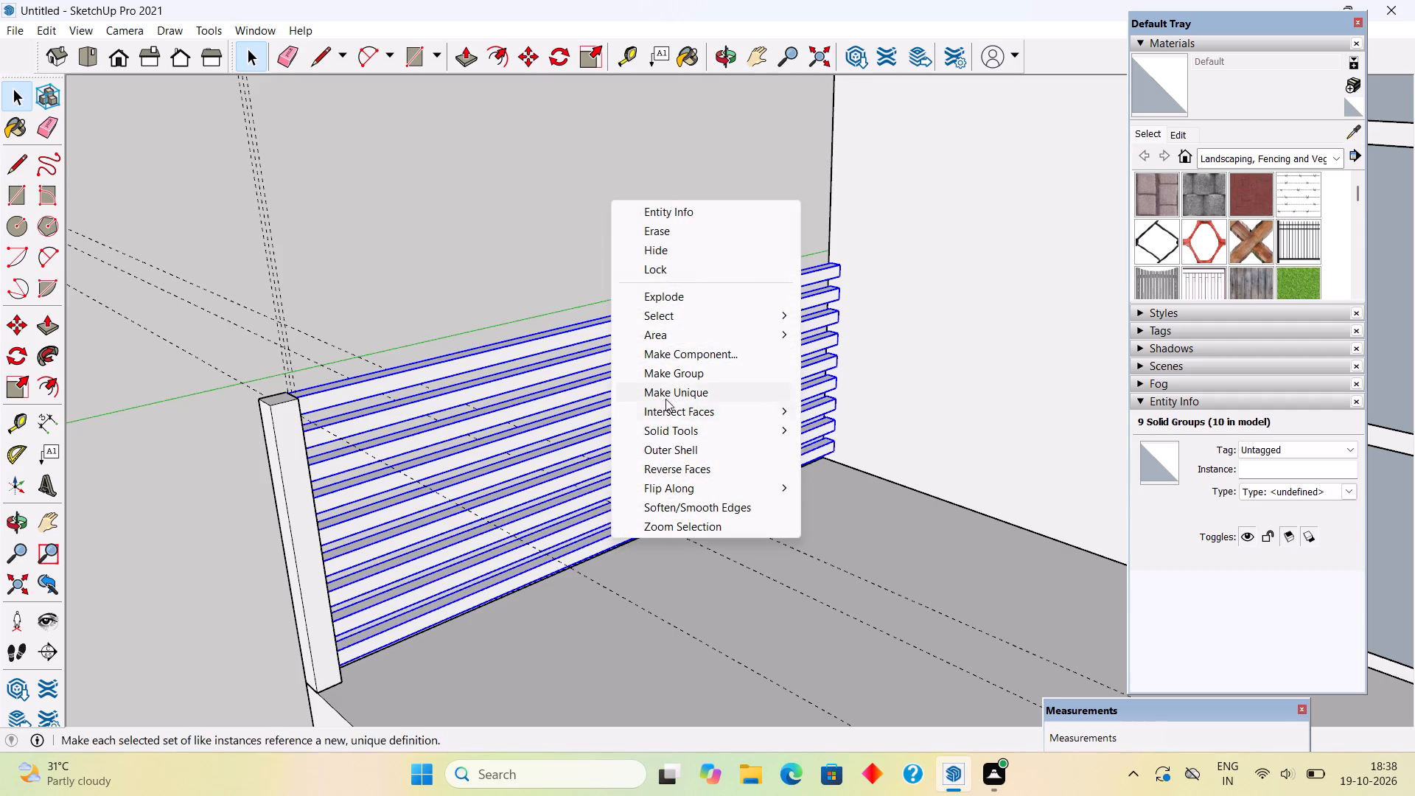
{"action": "left_click", "coordinate": [673, 374], "text": "ctrl"}
{"action": "left_click", "coordinate": [624, 227]}
Examine the grouped side railing, the door wall and the platform's front edge from several angles.
{"action": "scroll", "coordinate": [598, 455], "scroll_direction": "down", "scroll_amount": 1}
{"action": "middle_click_drag", "start_coordinate": [612, 499], "coordinate": [732, 469]}
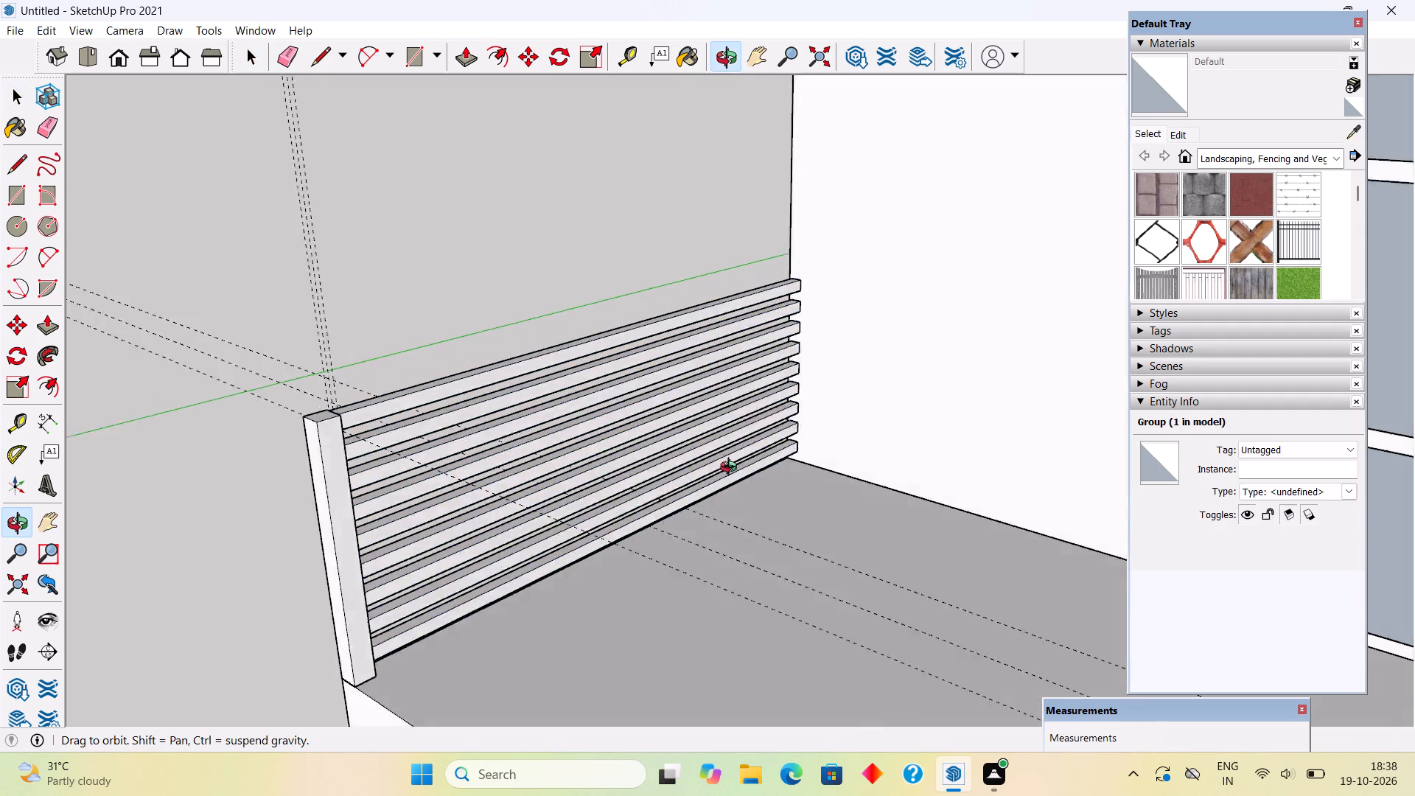
{"action": "middle_click_drag", "start_coordinate": [732, 469], "coordinate": [862, 405]}
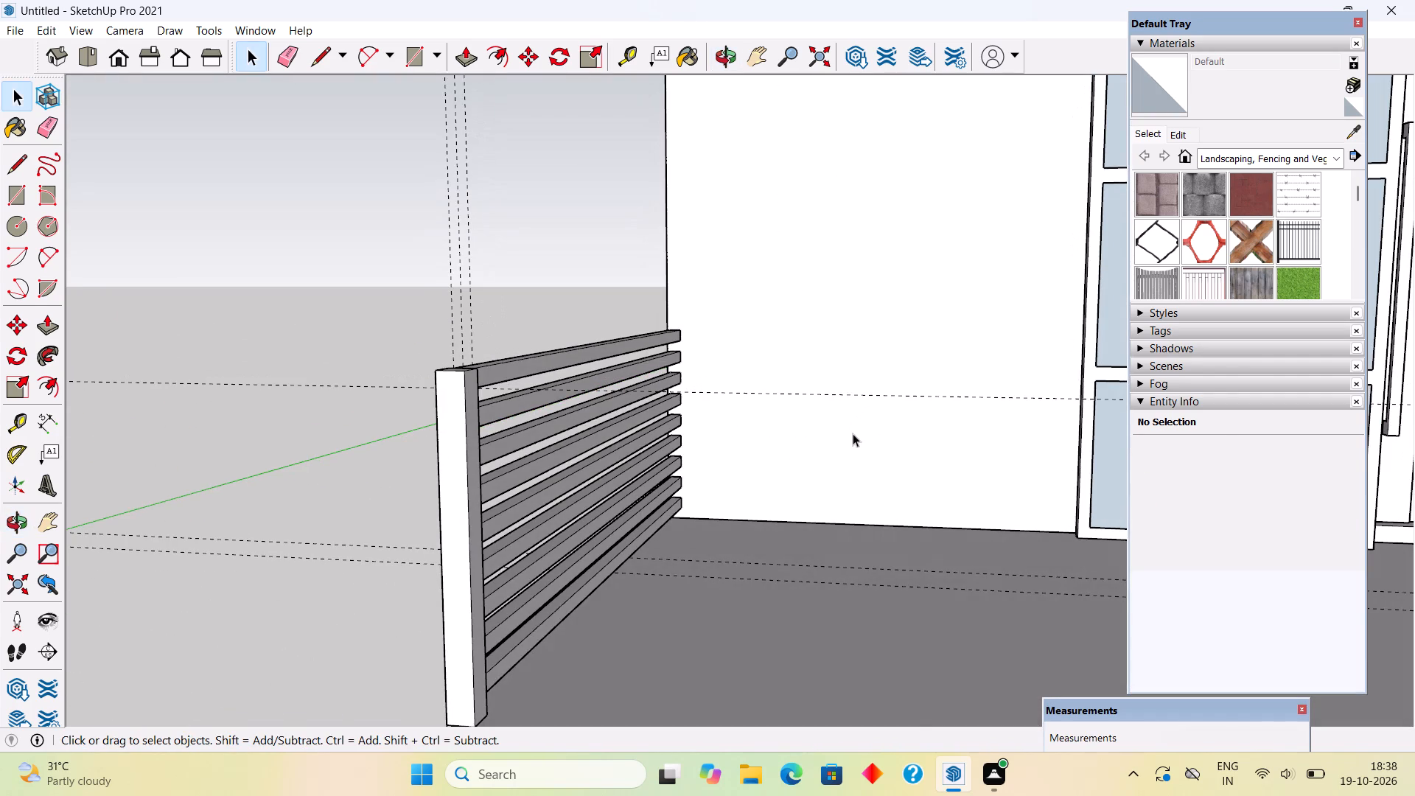
{"action": "scroll", "coordinate": [838, 444], "scroll_direction": "down", "scroll_amount": 6}
{"action": "middle_click_drag", "start_coordinate": [651, 402], "coordinate": [357, 349]}
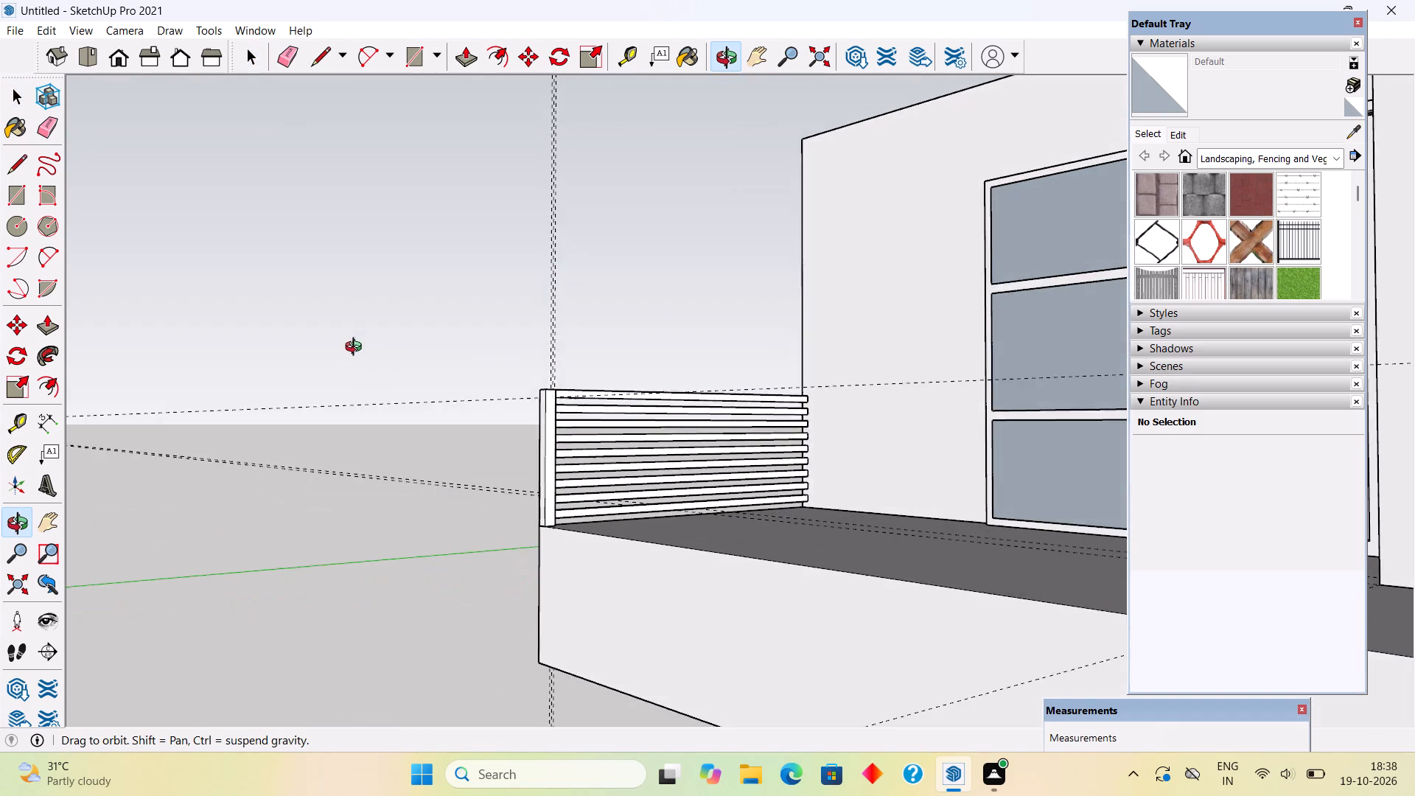
{"action": "middle_click_drag", "start_coordinate": [357, 349], "coordinate": [440, 386]}
{"action": "scroll", "coordinate": [257, 219], "scroll_direction": "down", "scroll_amount": 5}
{"action": "middle_click_drag", "start_coordinate": [371, 372], "coordinate": [837, 458]}
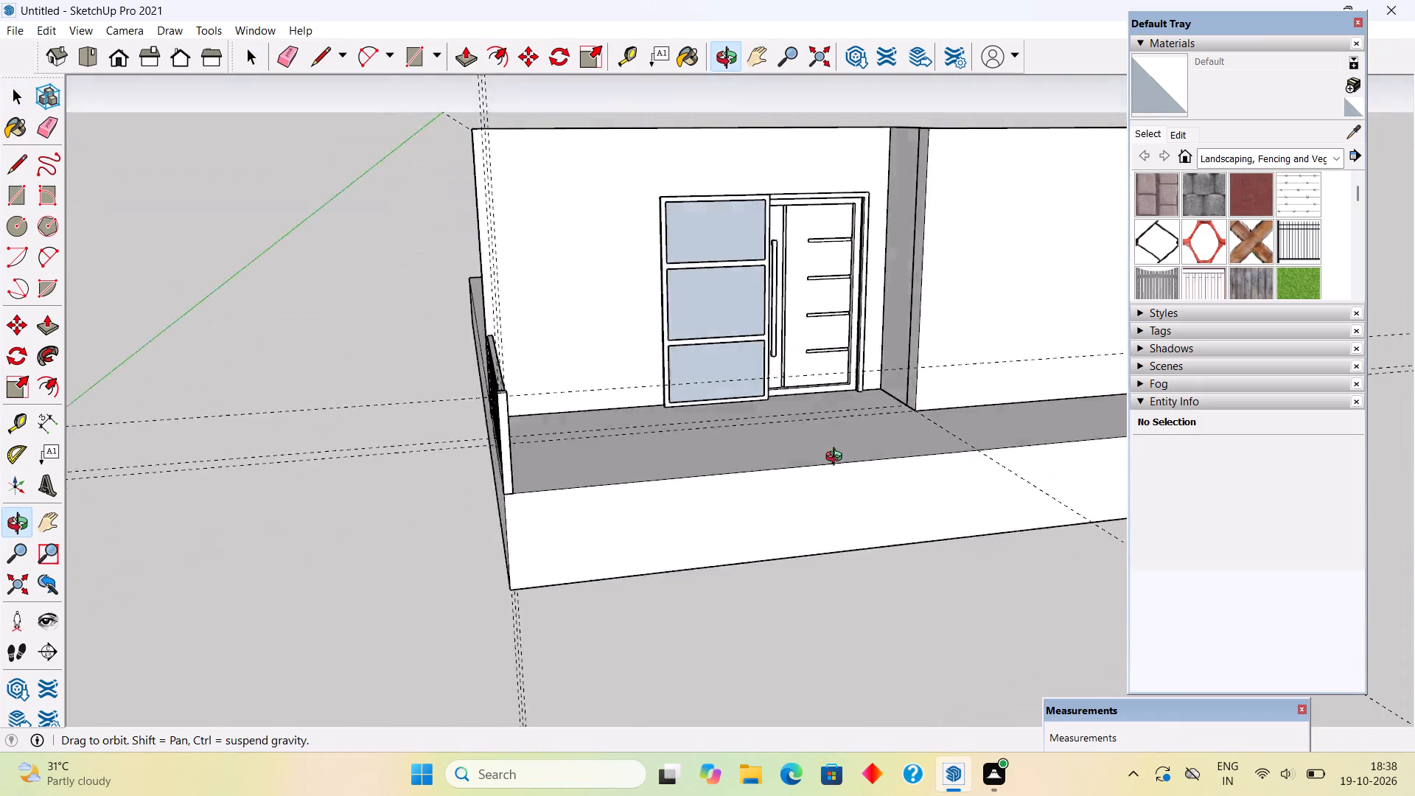
{"action": "middle_click_drag", "start_coordinate": [837, 458], "coordinate": [1059, 438]}
{"action": "scroll", "coordinate": [892, 380], "scroll_direction": "up", "scroll_amount": 2}
{"action": "middle_click_drag", "start_coordinate": [892, 379], "coordinate": [878, 504]}
{"action": "scroll", "coordinate": [878, 504], "scroll_direction": "down", "scroll_amount": 2}
{"action": "middle_click_drag", "start_coordinate": [847, 466], "coordinate": [748, 401]}
{"action": "scroll", "coordinate": [748, 398], "scroll_direction": "up", "scroll_amount": 2}
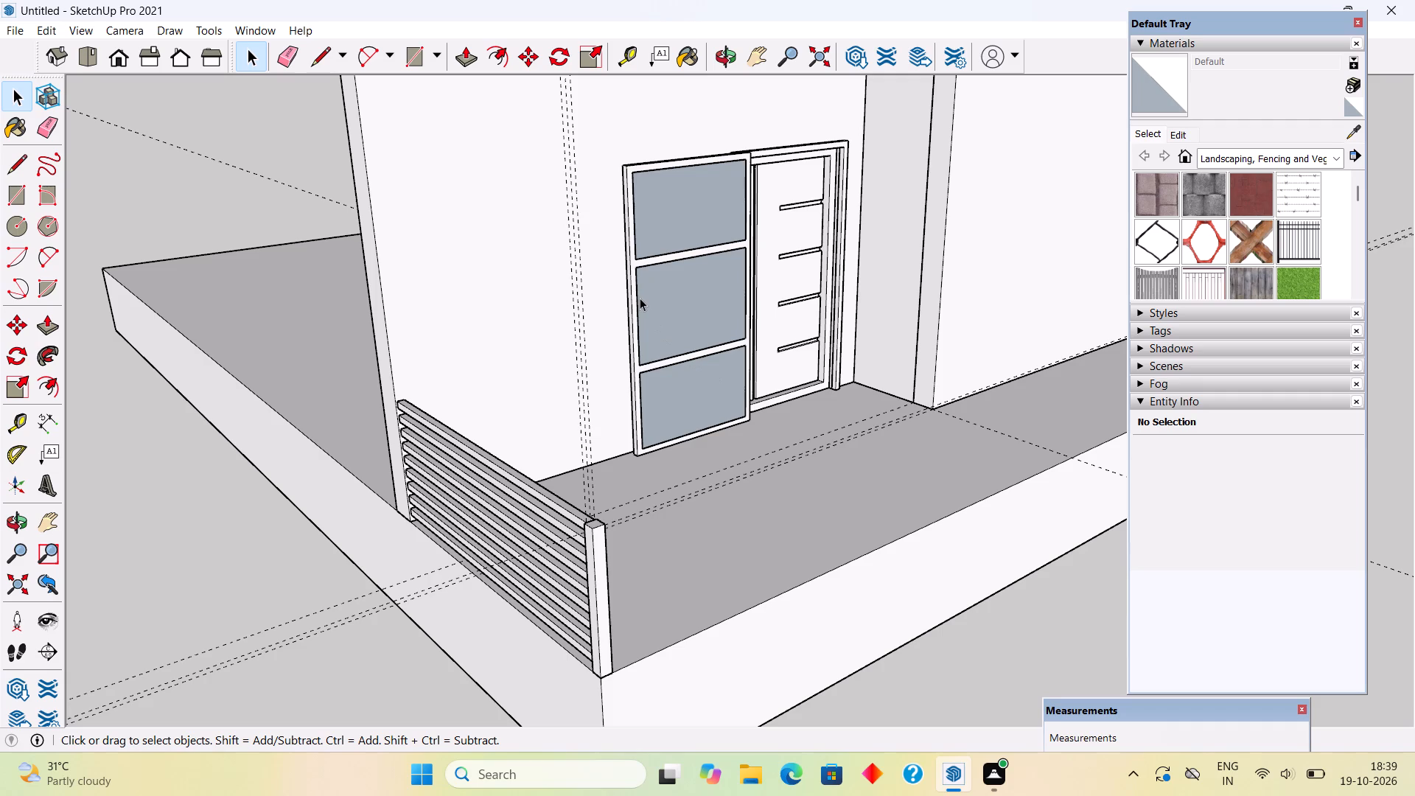
{"action": "scroll", "coordinate": [609, 301], "scroll_direction": "down", "scroll_amount": 4}
{"action": "scroll", "coordinate": [644, 377], "scroll_direction": "down", "scroll_amount": 6}
{"action": "scroll", "coordinate": [665, 464], "scroll_direction": "down", "scroll_amount": 4}
{"action": "middle_click_drag", "start_coordinate": [658, 484], "coordinate": [561, 560]}
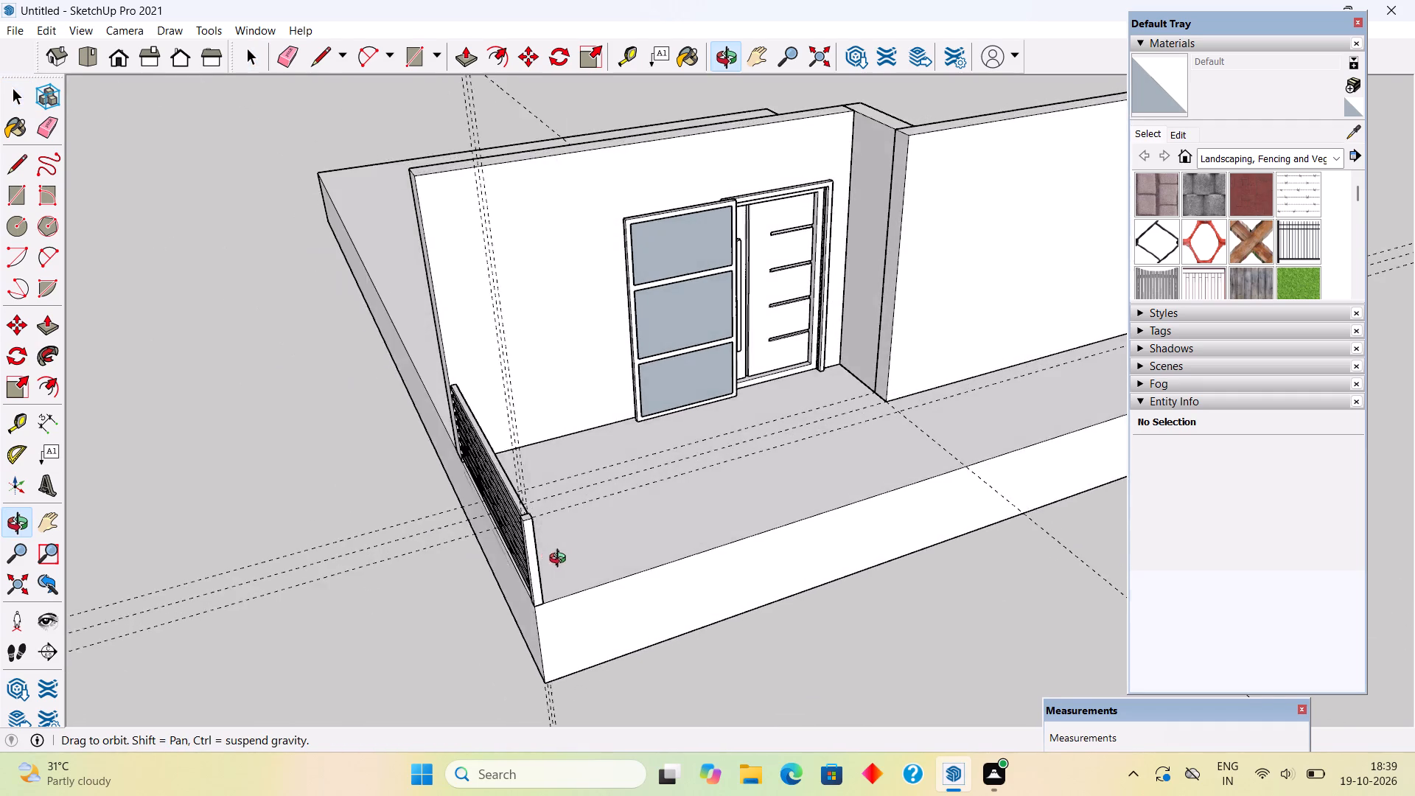
{"action": "middle_click_drag", "start_coordinate": [561, 560], "coordinate": [508, 615]}
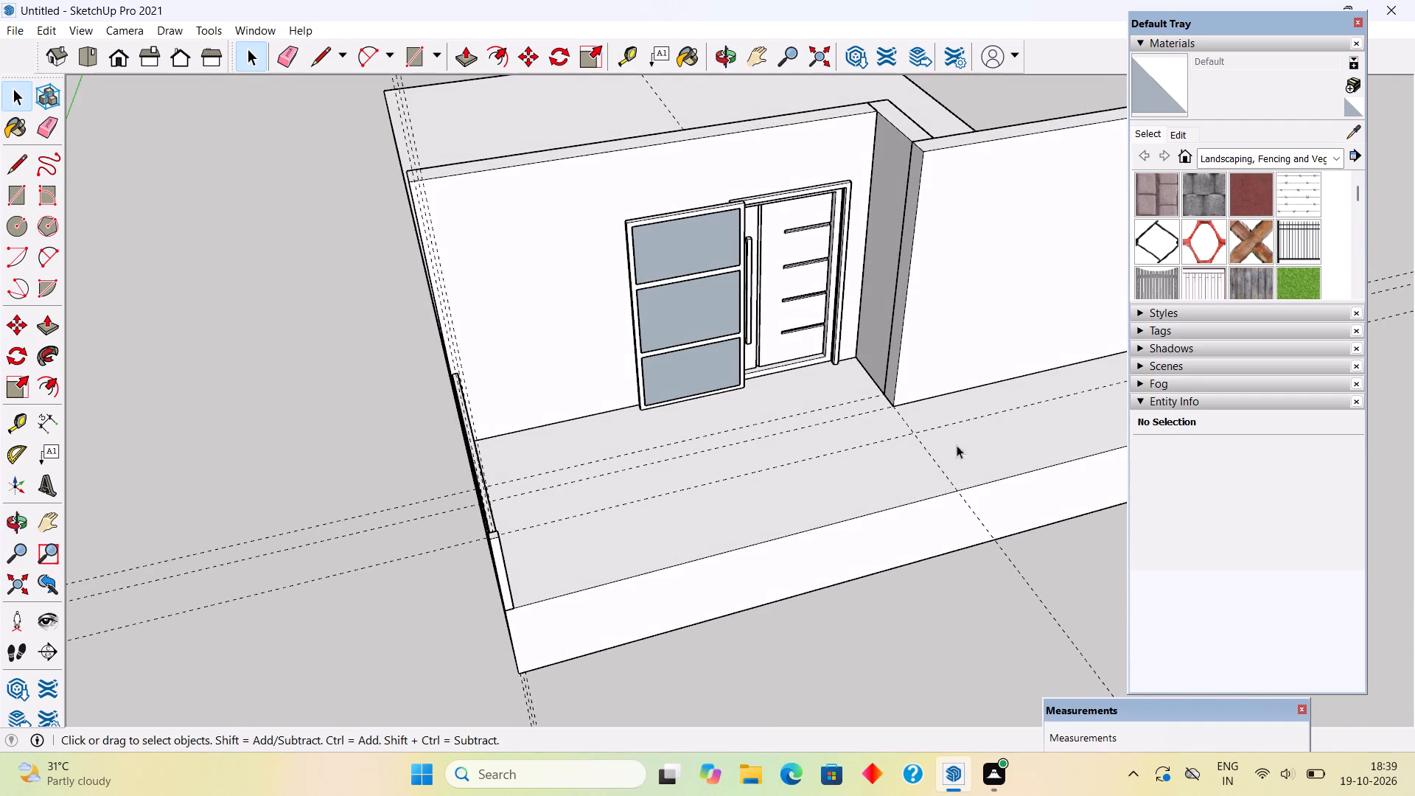
Draw a 1.2' by 1.2' square on the platform, starting where the wall-corner guide meets the front edge.
{"action": "middle_click_drag", "start_coordinate": [981, 428], "coordinate": [702, 530]}
{"action": "scroll", "coordinate": [919, 610], "scroll_direction": "up", "scroll_amount": 5}
{"action": "middle_click_drag", "start_coordinate": [871, 649], "coordinate": [1040, 586]}
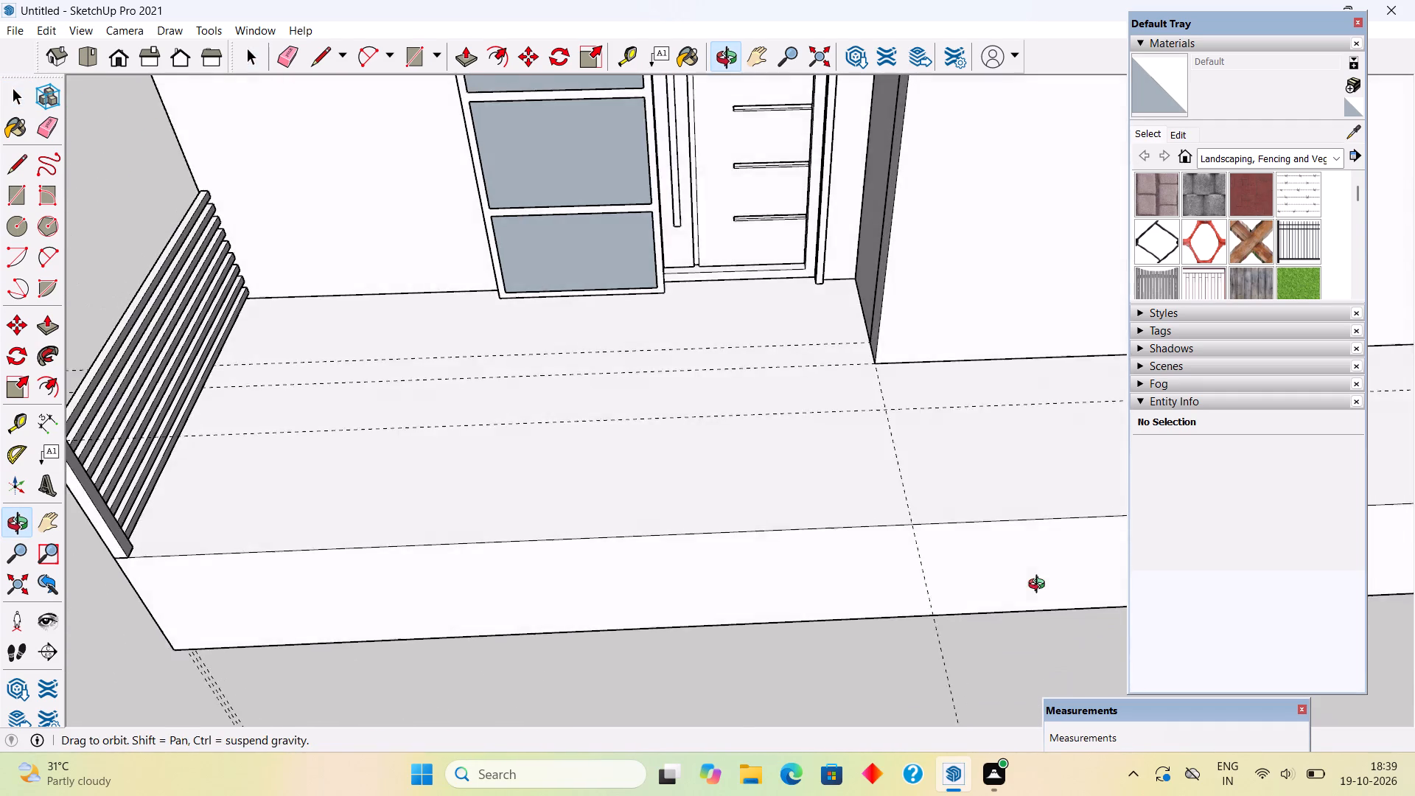
{"action": "middle_click_drag", "start_coordinate": [1040, 586], "coordinate": [1022, 630]}
{"action": "key", "text": "r"}
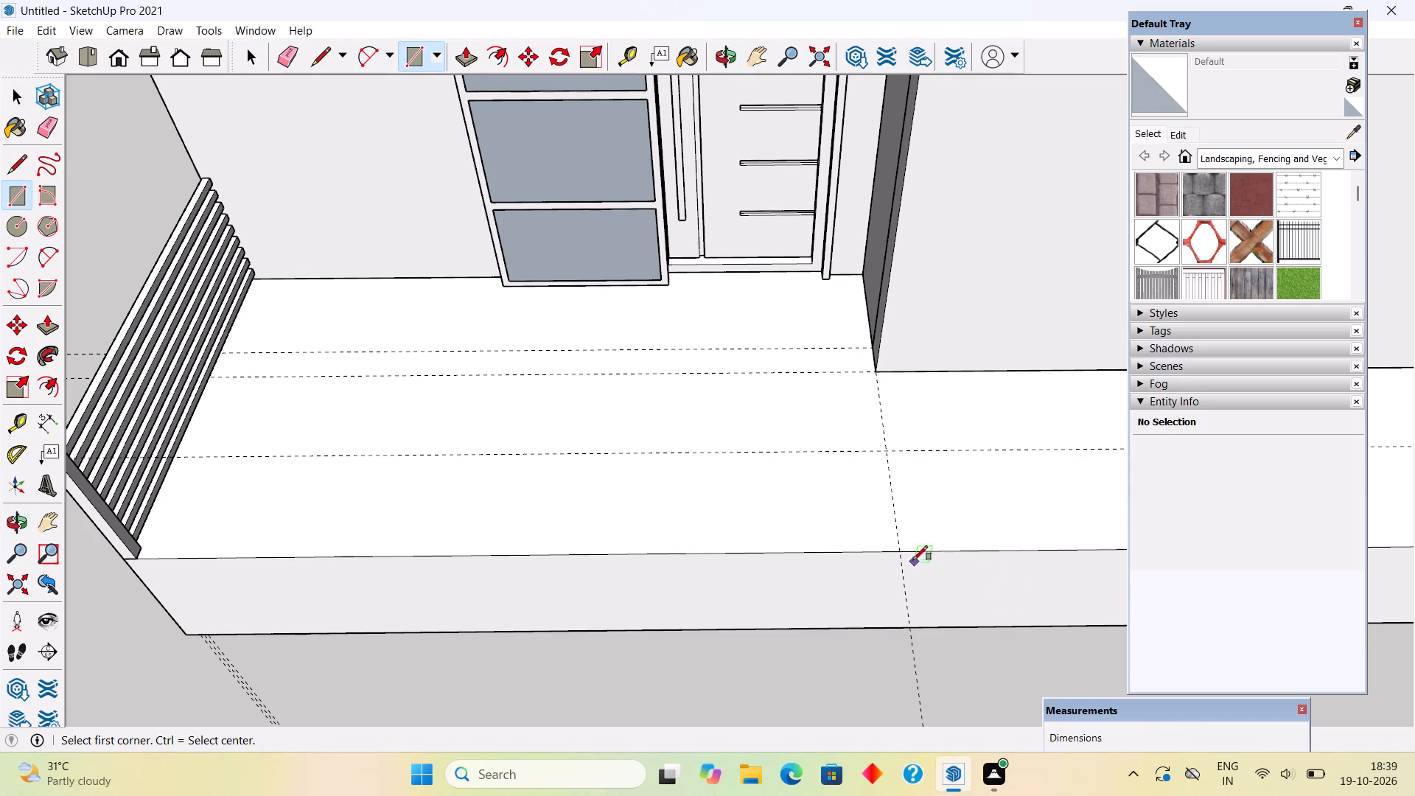
{"action": "left_click", "coordinate": [904, 551]}
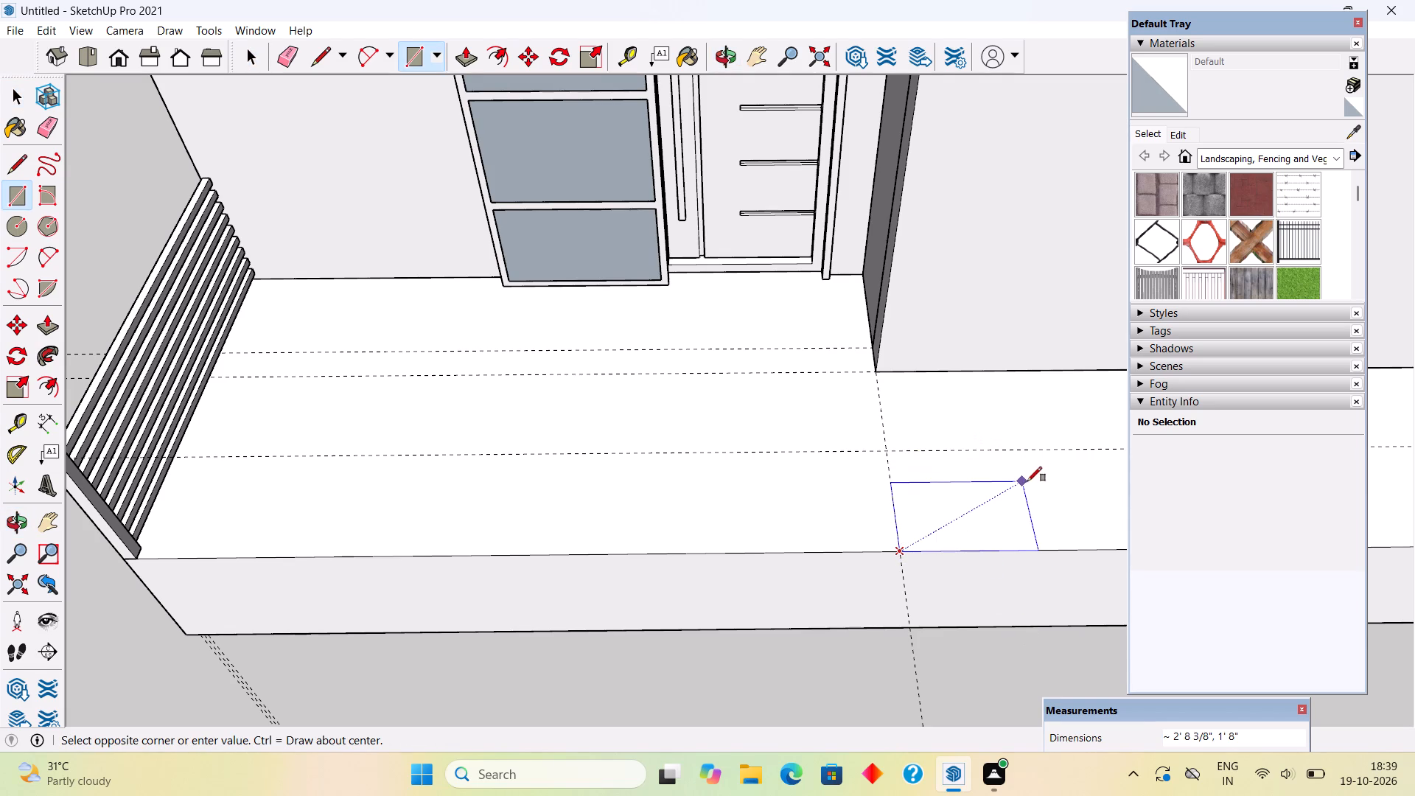
{"action": "type", "text": "1.2',1.2"}
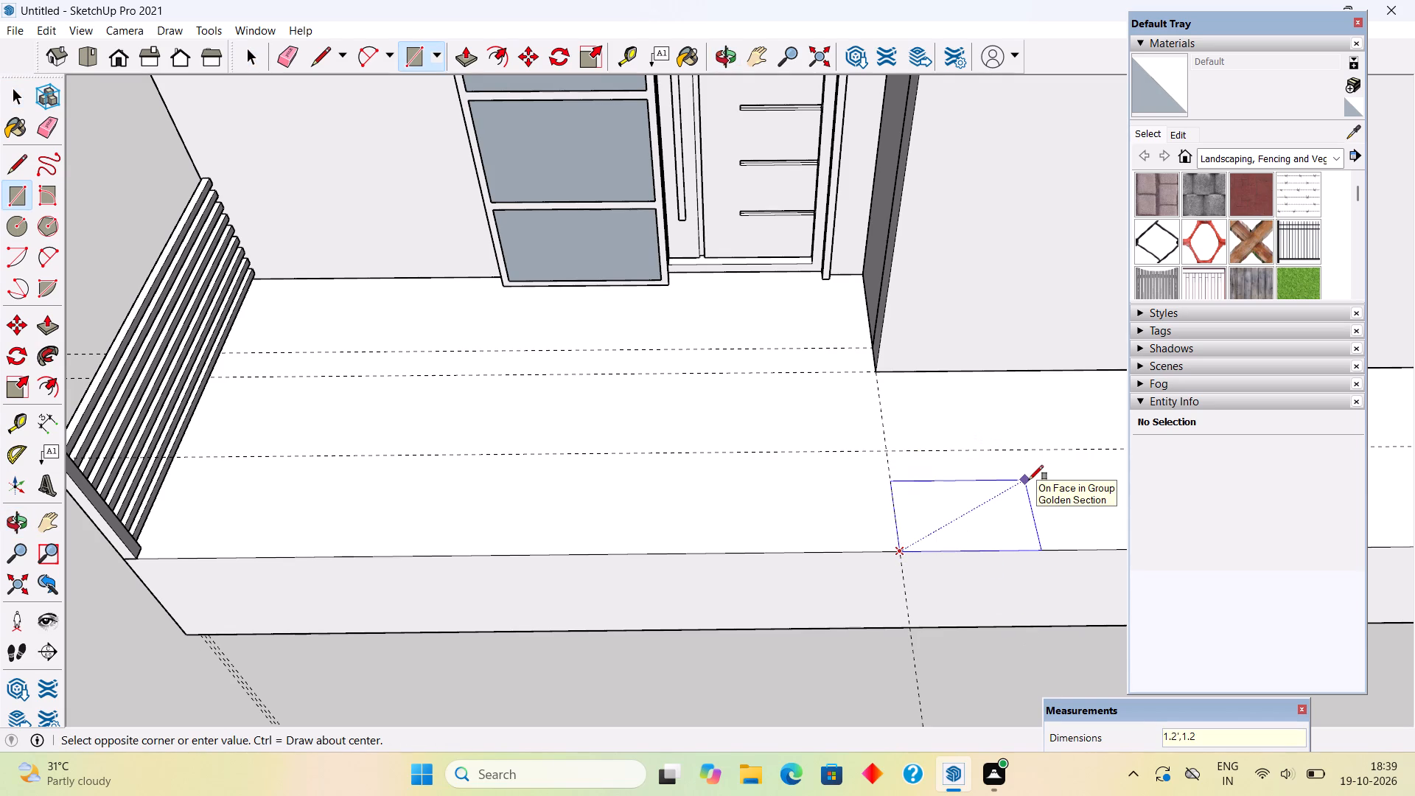
{"action": "key", "text": "apostrophe"}
{"action": "key", "text": "Return"}
Push/Pull the square up 10' to the height of the house wall to form a porch column.
{"action": "key", "text": "space"}
{"action": "type", "text": "p"}
{"action": "left_click", "coordinate": [952, 509]}
{"action": "scroll", "coordinate": [966, 404], "scroll_direction": "down", "scroll_amount": 11}
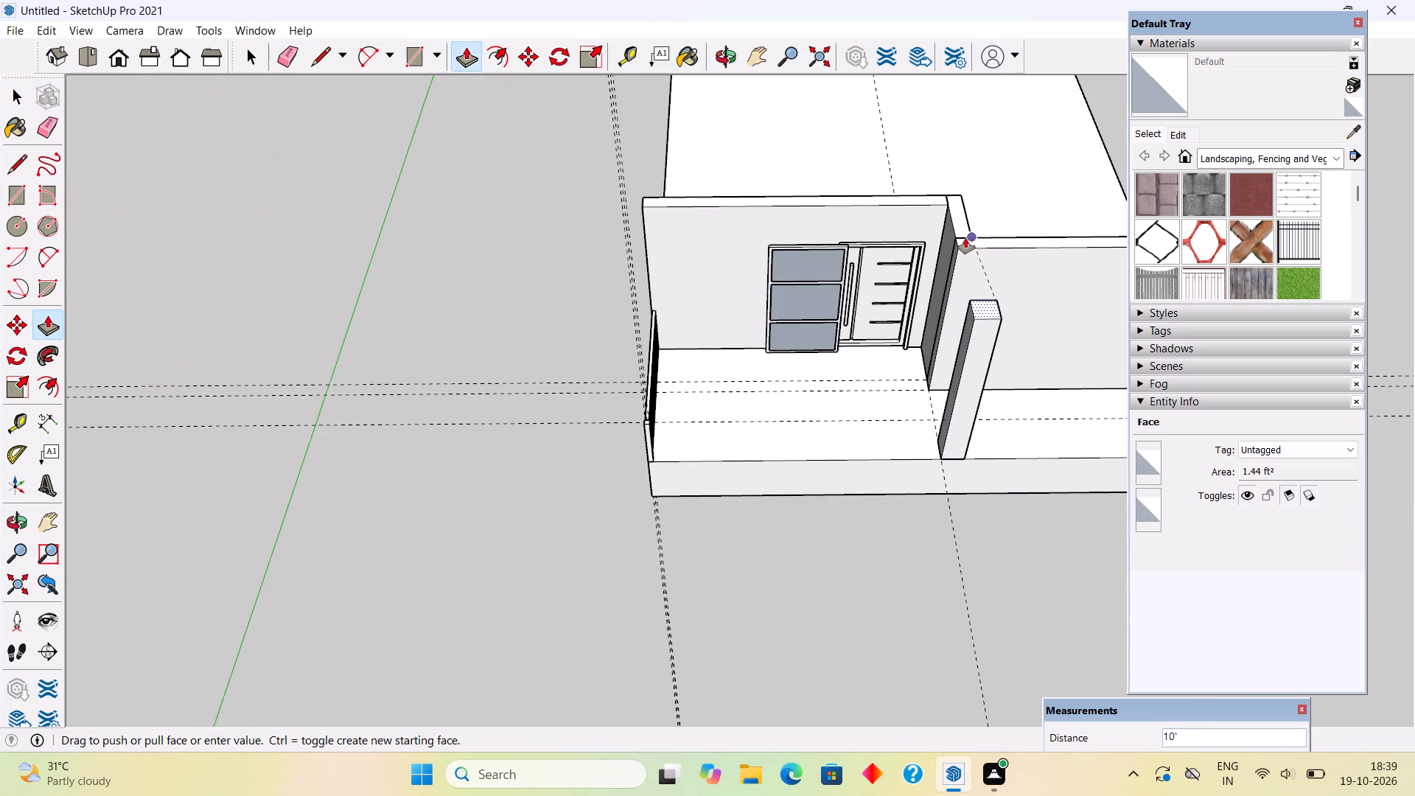
{"action": "left_click", "coordinate": [965, 238]}
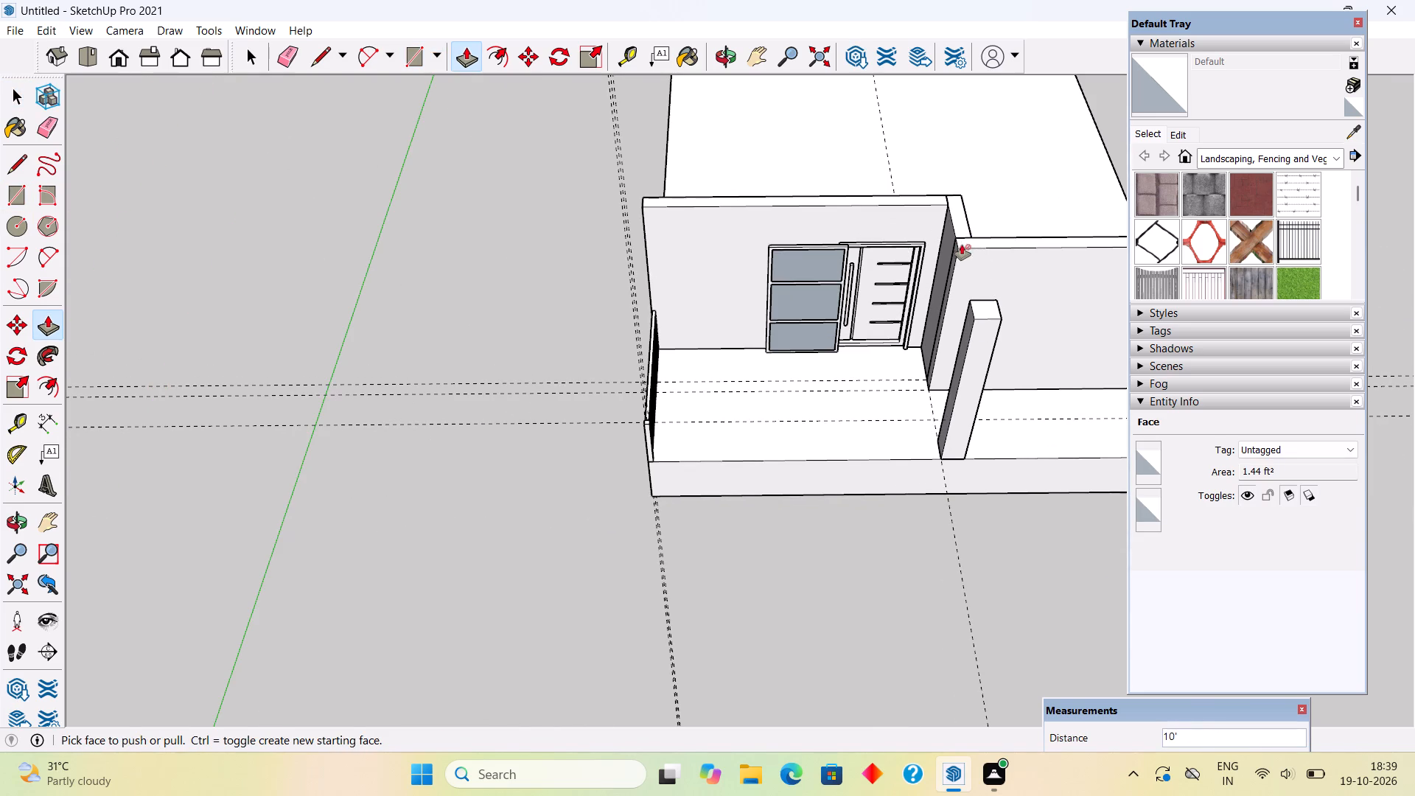
Make the whole porch column, with all its faces and edges, into a group.
{"action": "key", "text": "space"}
{"action": "triple_click", "coordinate": [973, 348]}
{"action": "right_click", "coordinate": [971, 347]}
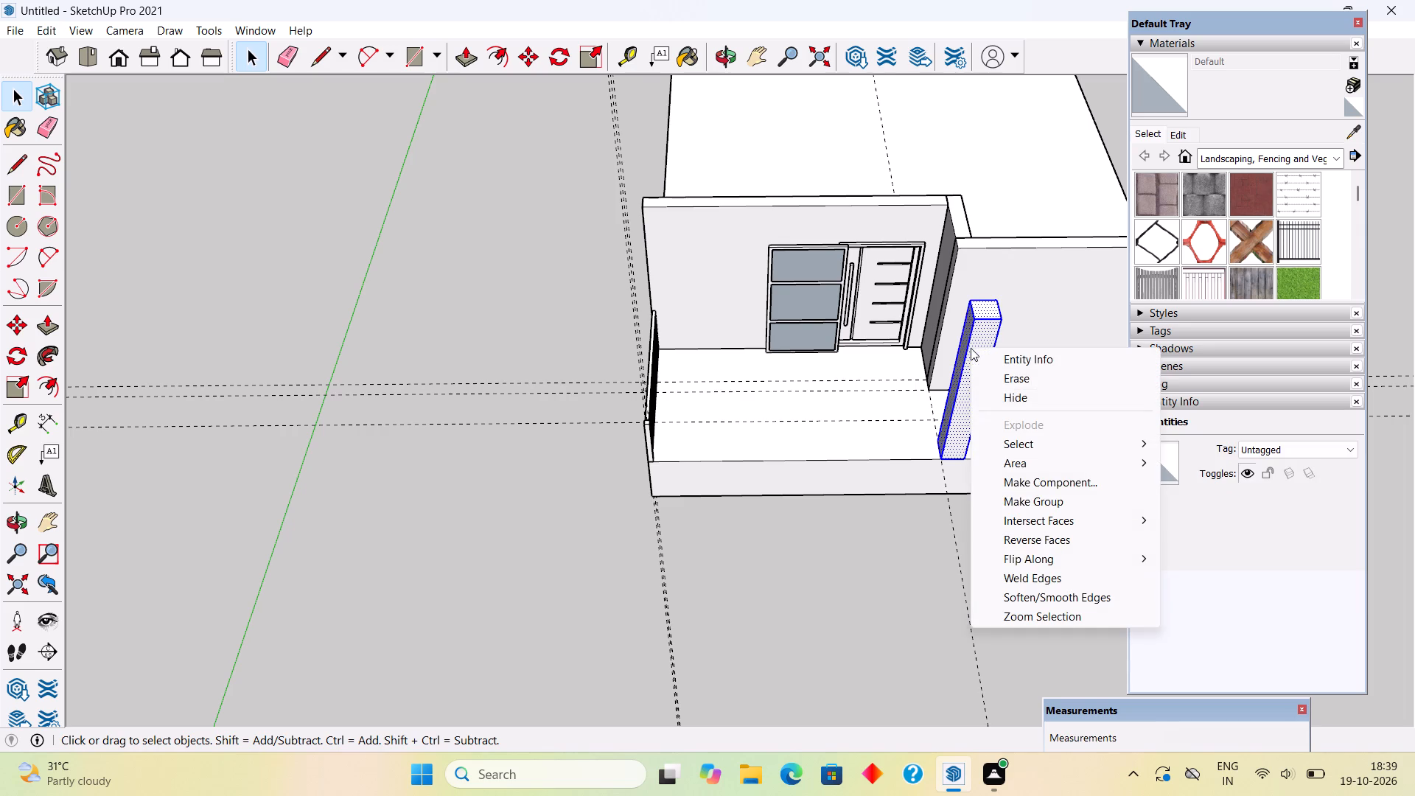
{"action": "left_click", "coordinate": [1023, 502]}
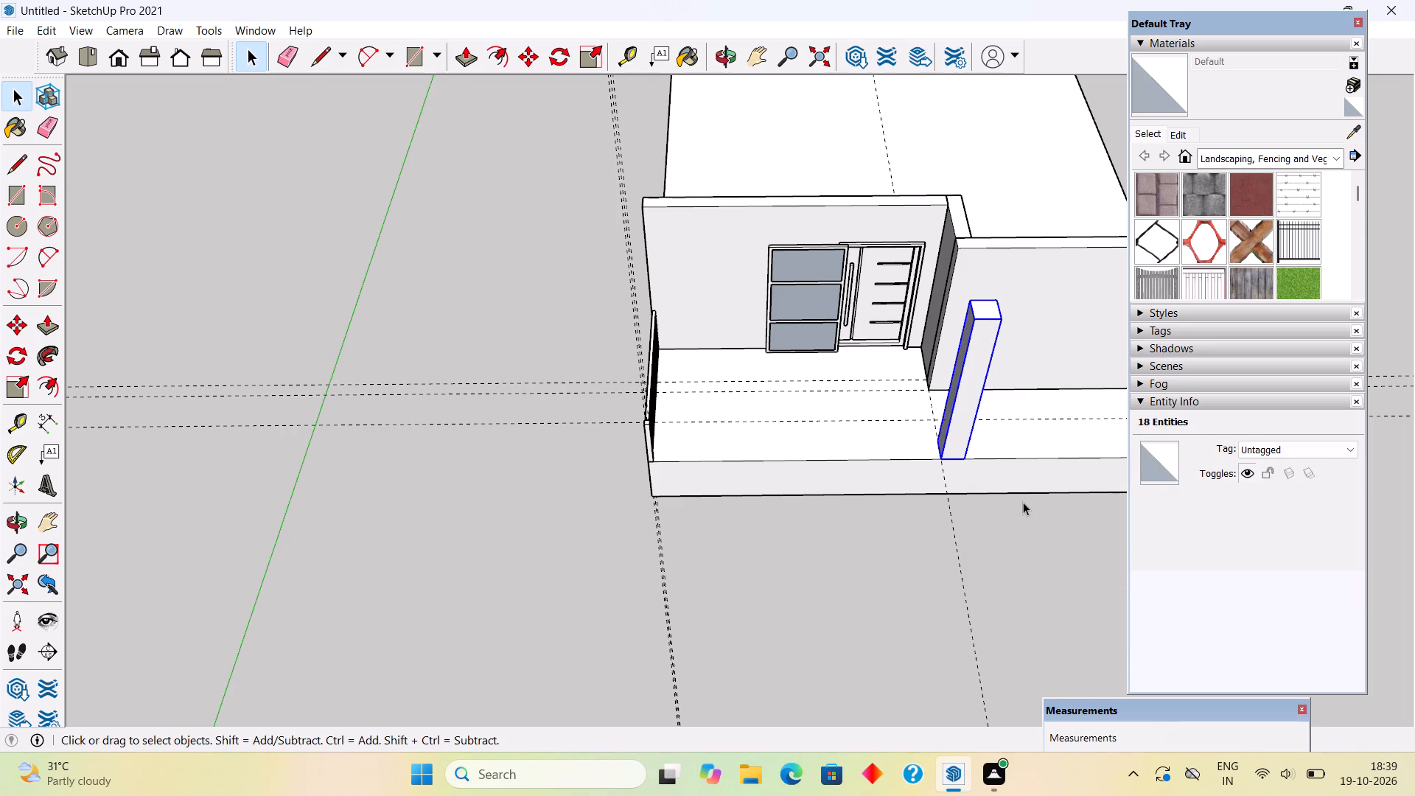
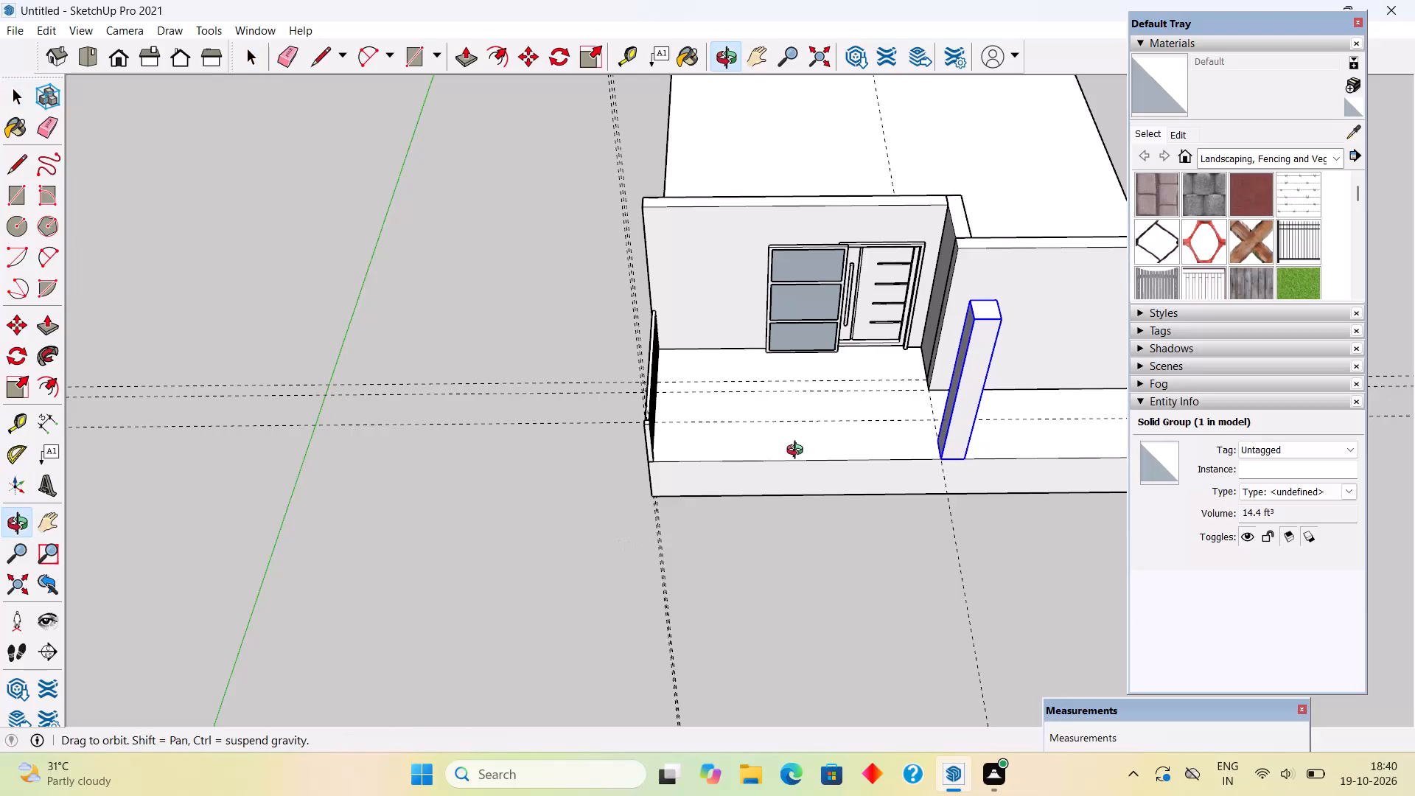
Examine the grouped porch column and the walls behind it from several angles.
{"action": "middle_click_drag", "start_coordinate": [798, 452], "coordinate": [864, 711]}
{"action": "scroll", "coordinate": [864, 711], "scroll_direction": "down", "scroll_amount": 4}
{"action": "scroll", "coordinate": [796, 514], "scroll_direction": "down", "scroll_amount": 7}
{"action": "middle_click_drag", "start_coordinate": [714, 468], "coordinate": [517, 305]}
{"action": "scroll", "coordinate": [992, 506], "scroll_direction": "up", "scroll_amount": 1}
{"action": "middle_click_drag", "start_coordinate": [964, 483], "coordinate": [826, 413]}
{"action": "scroll", "coordinate": [885, 447], "scroll_direction": "up", "scroll_amount": 6}
{"action": "left_click", "coordinate": [952, 455]}
{"action": "middle_click_drag", "start_coordinate": [886, 414], "coordinate": [814, 503]}
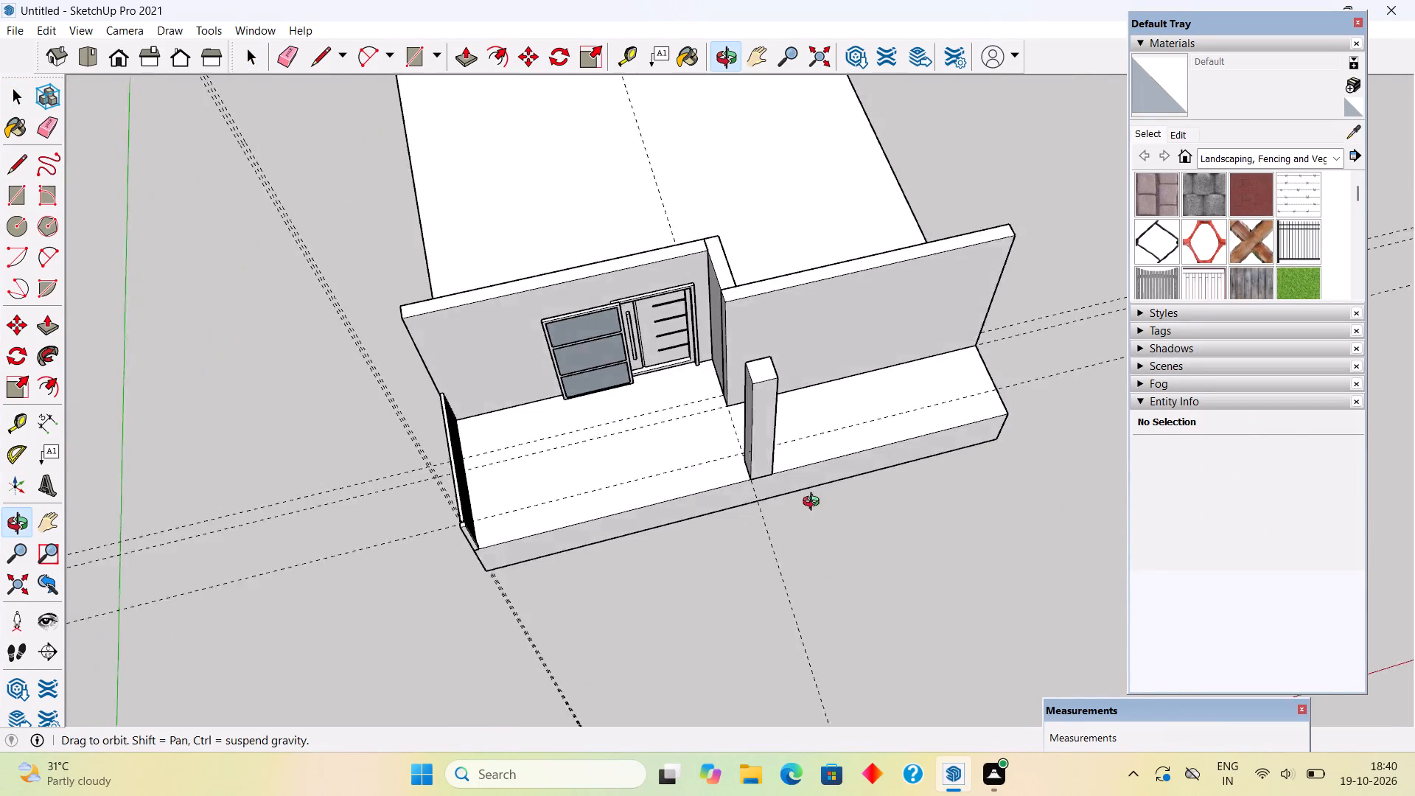
{"action": "middle_click_drag", "start_coordinate": [814, 503], "coordinate": [923, 510]}
{"action": "middle_click_drag", "start_coordinate": [753, 463], "coordinate": [889, 477]}
Place guides on the wall facing the porch column, 3' above its base edge and 1" in from its vertical corner edge.
{"action": "scroll", "coordinate": [786, 449], "scroll_direction": "up", "scroll_amount": 6}
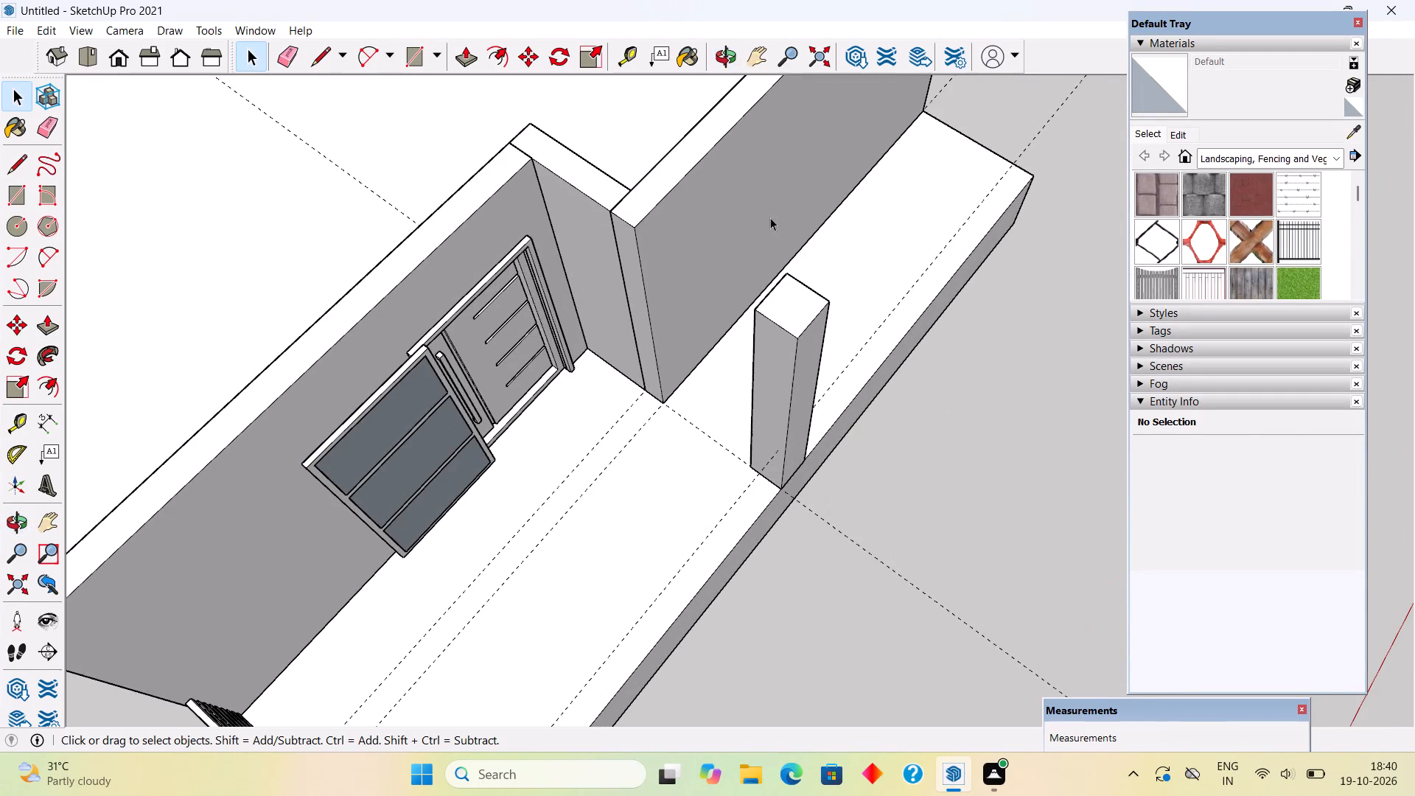
{"action": "middle_click_drag", "start_coordinate": [727, 302], "coordinate": [948, 244]}
{"action": "scroll", "coordinate": [637, 449], "scroll_direction": "up", "scroll_amount": 5}
{"action": "scroll", "coordinate": [741, 467], "scroll_direction": "up", "scroll_amount": 2}
{"action": "middle_click_drag", "start_coordinate": [604, 433], "coordinate": [414, 421]}
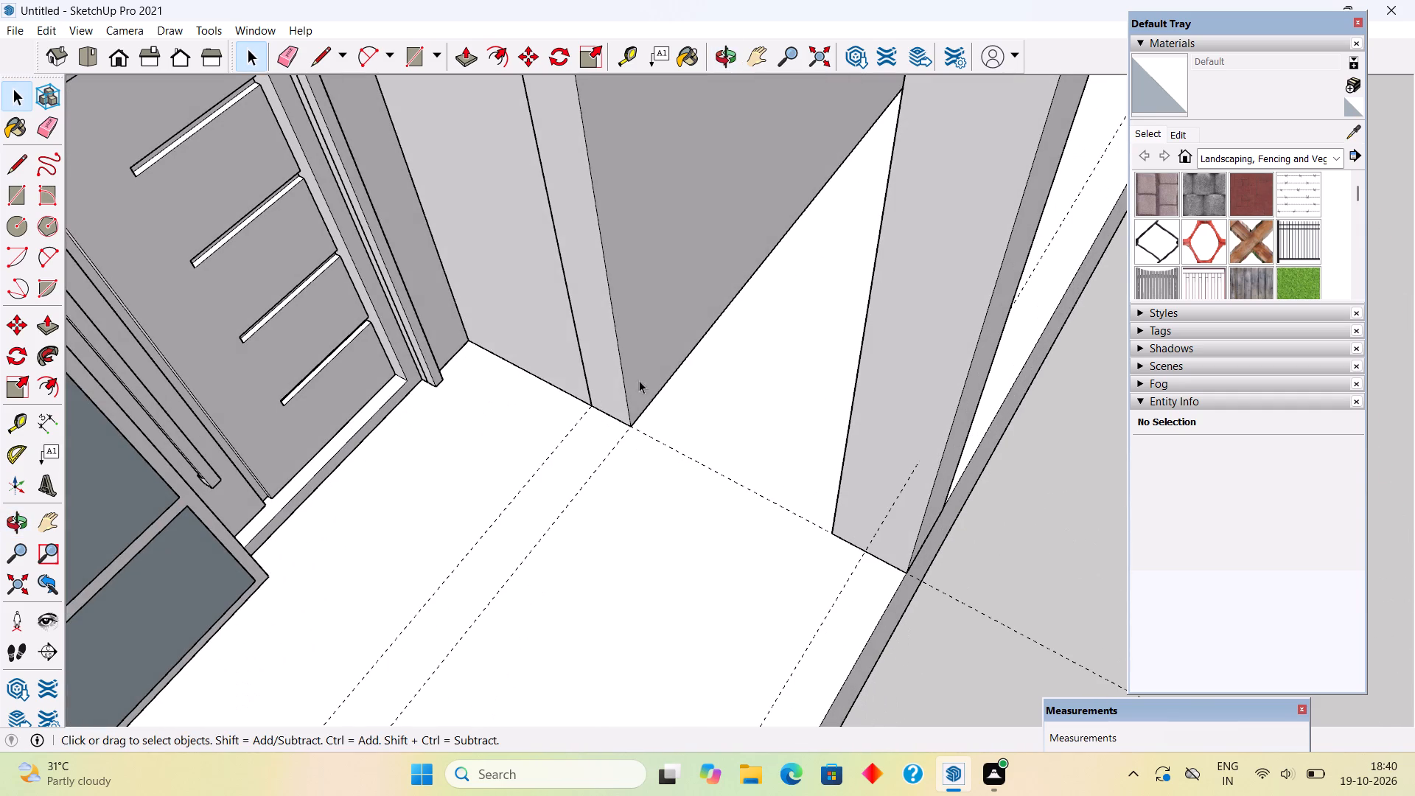
{"action": "middle_click_drag", "start_coordinate": [673, 344], "coordinate": [577, 336]}
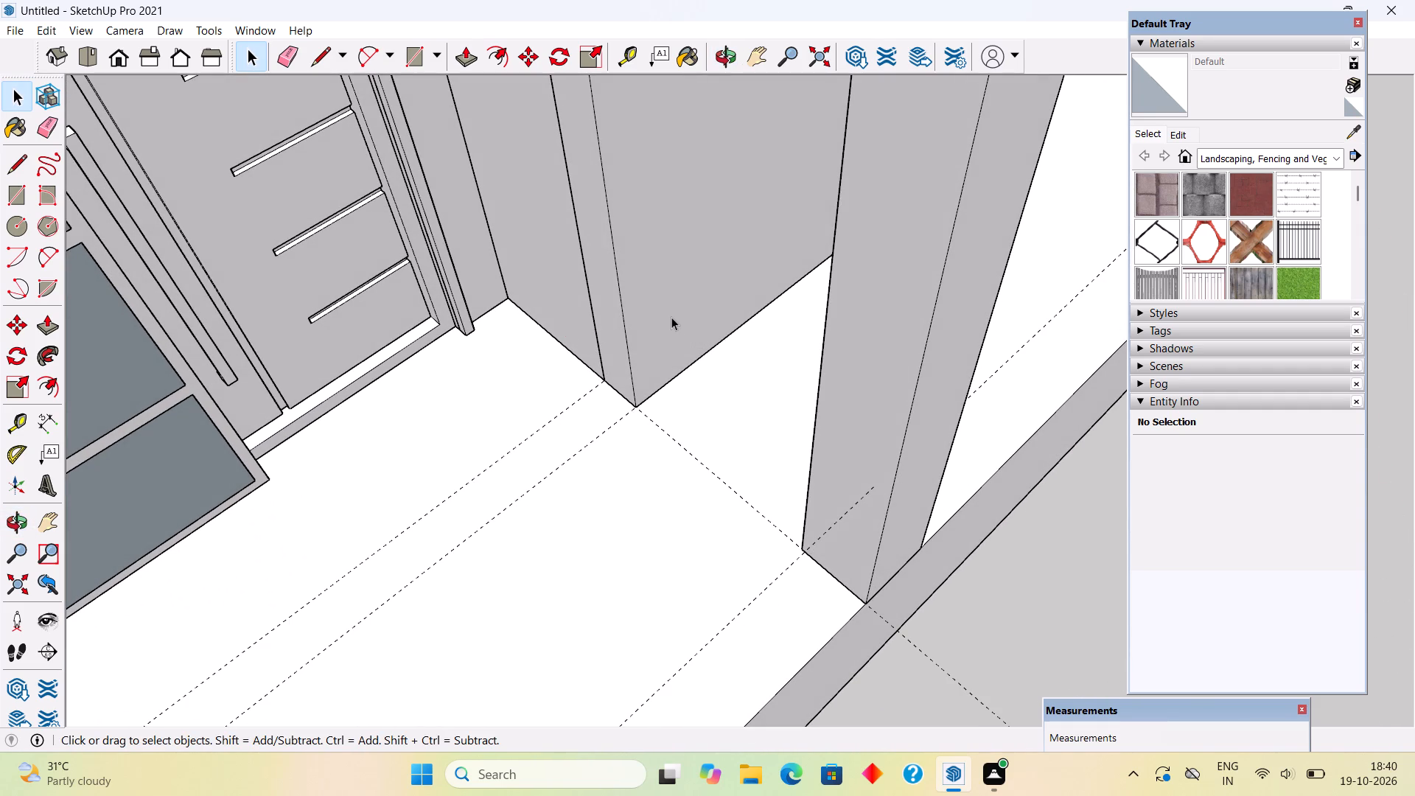
{"action": "key", "text": "t"}
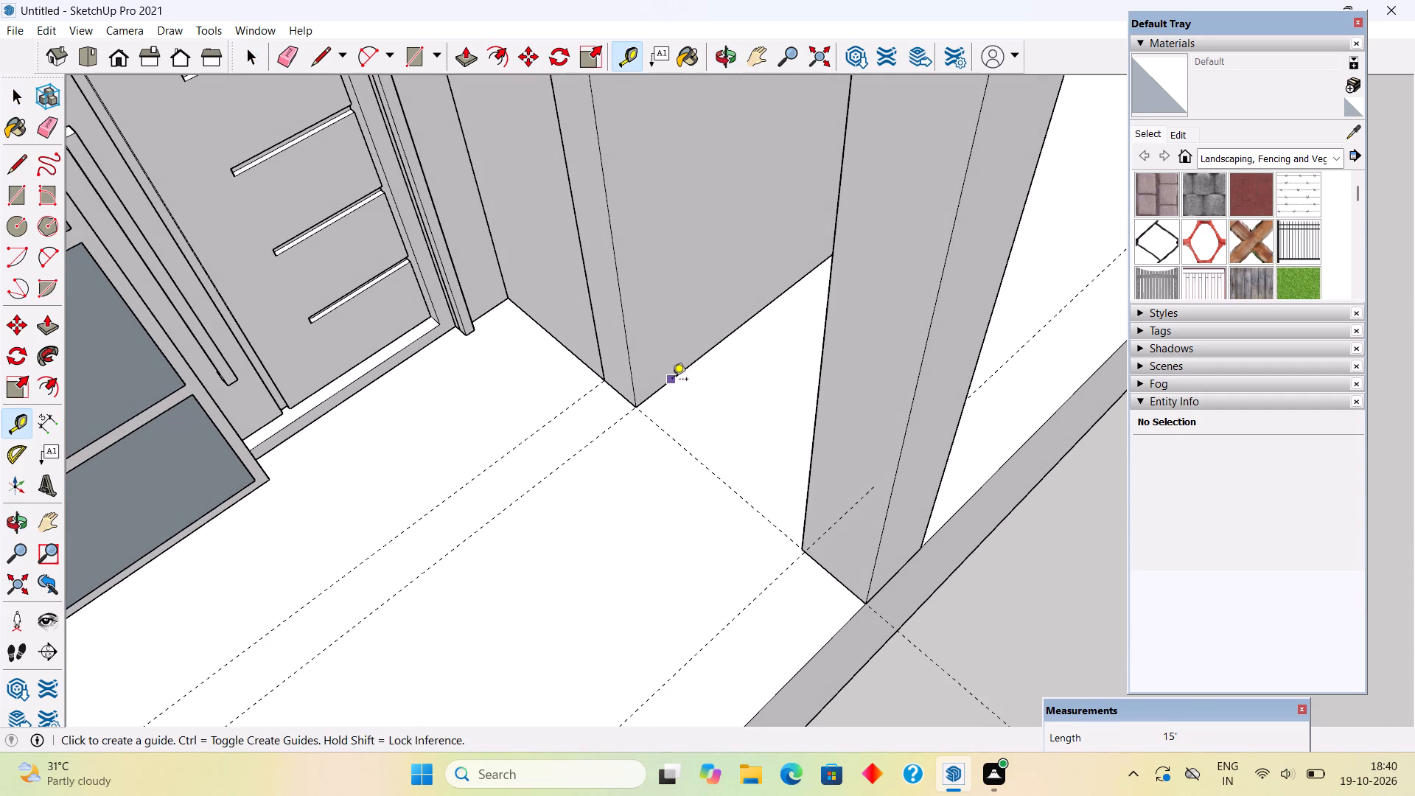
{"action": "left_click", "coordinate": [672, 380]}
{"action": "type", "text": "3'"}
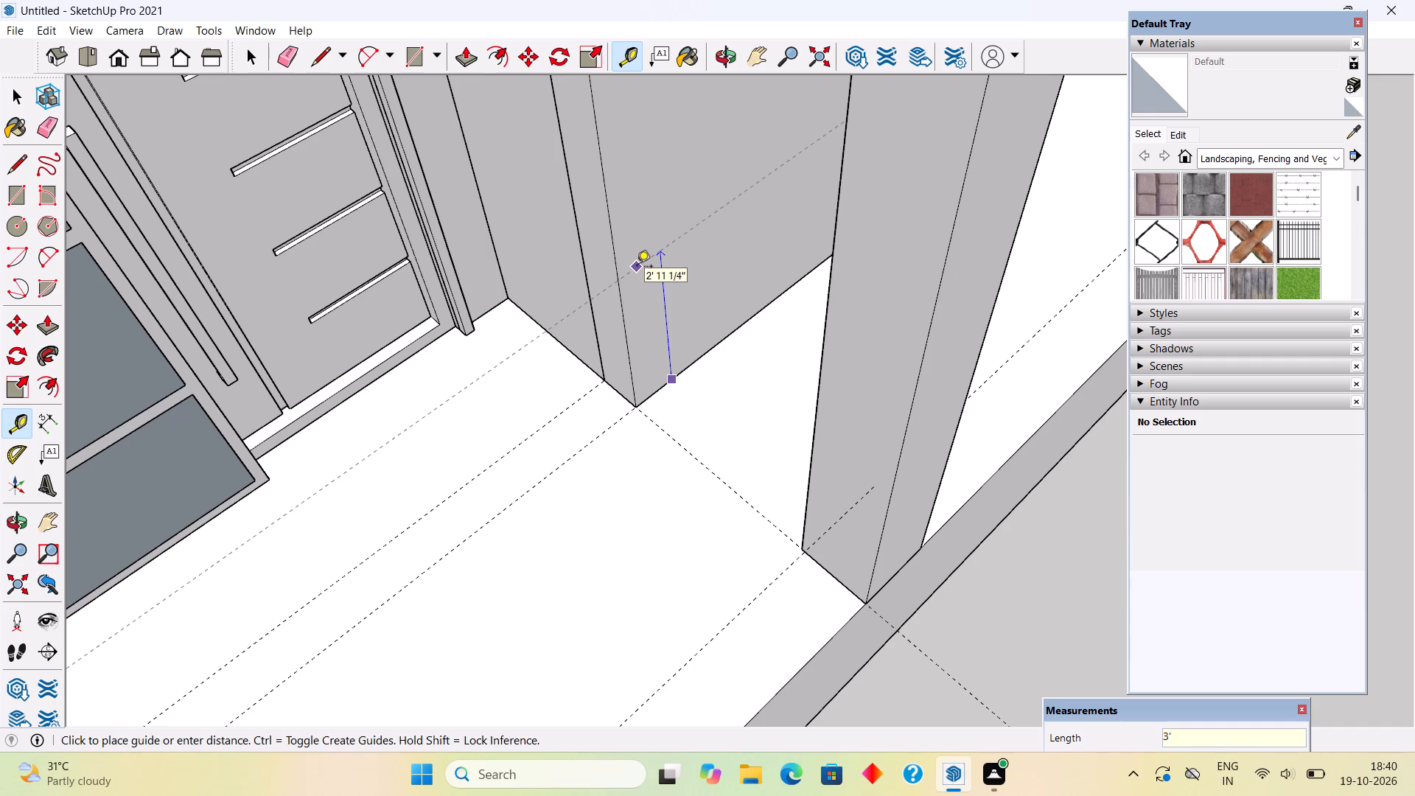
{"action": "key", "text": "Return"}
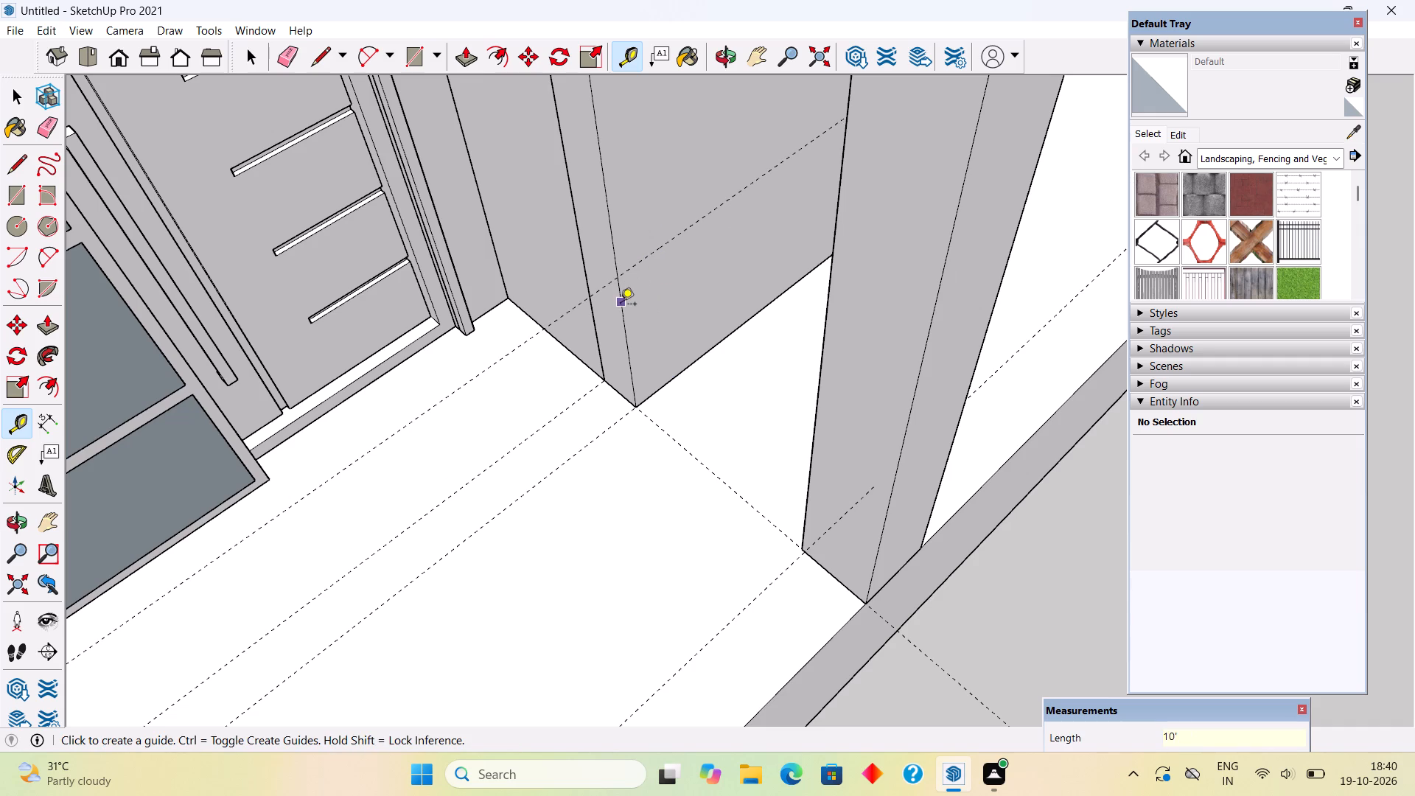
{"action": "left_click", "coordinate": [621, 305]}
{"action": "type", "text": "1\""}
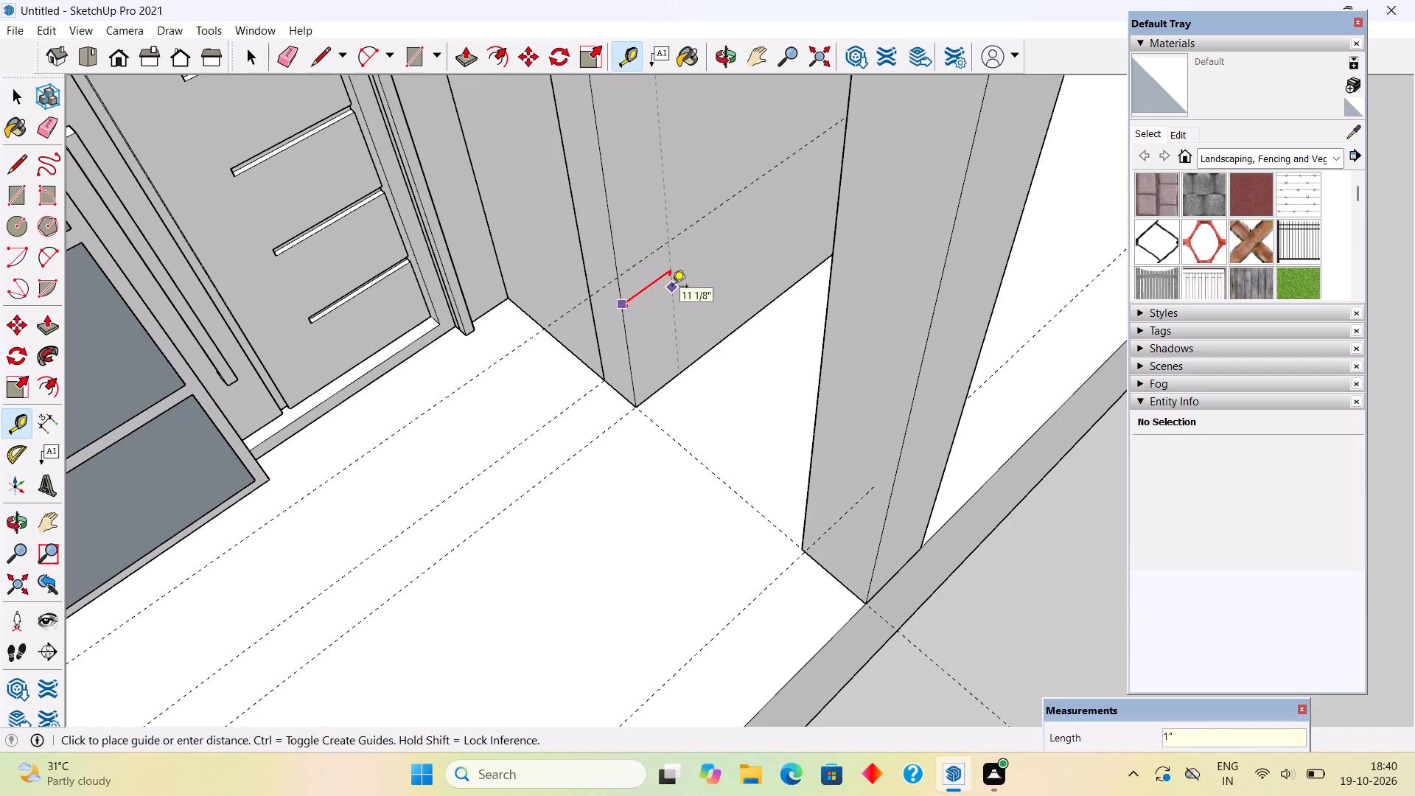
{"action": "key", "text": "Return"}
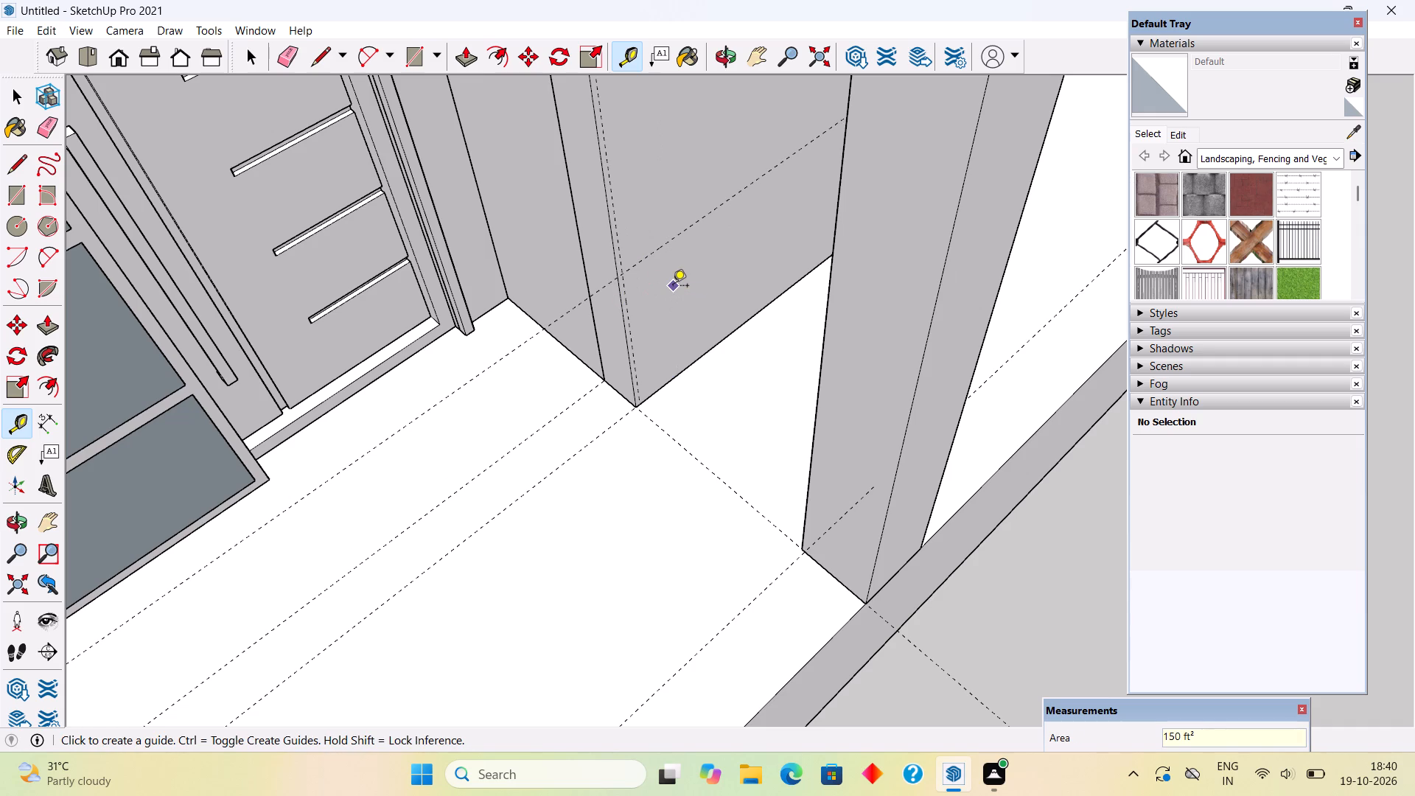
Draw a 2" by 2" square on the wall face, starting where the two new guides cross.
{"action": "key", "text": "r"}
{"action": "left_click", "coordinate": [626, 276]}
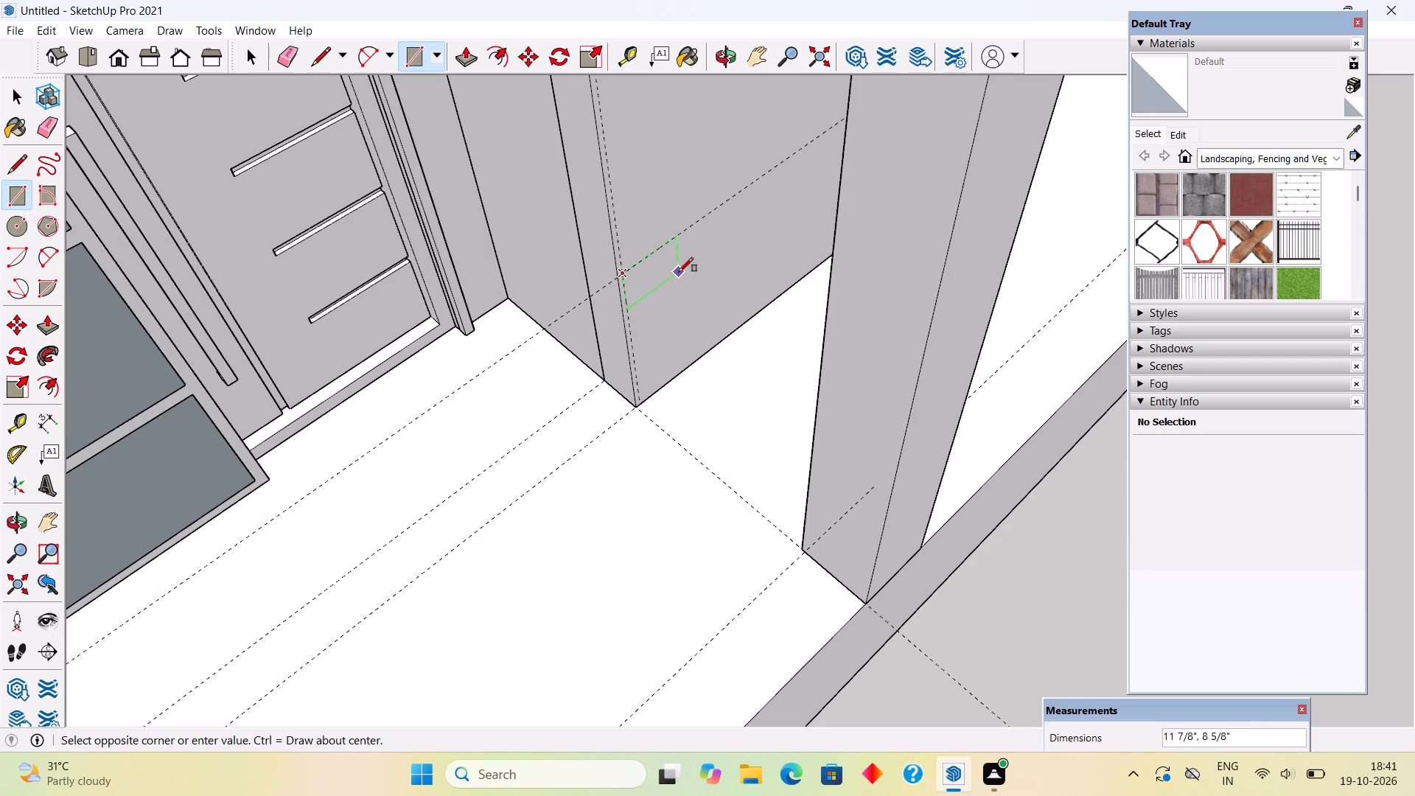
{"action": "type", "text": "2\","}
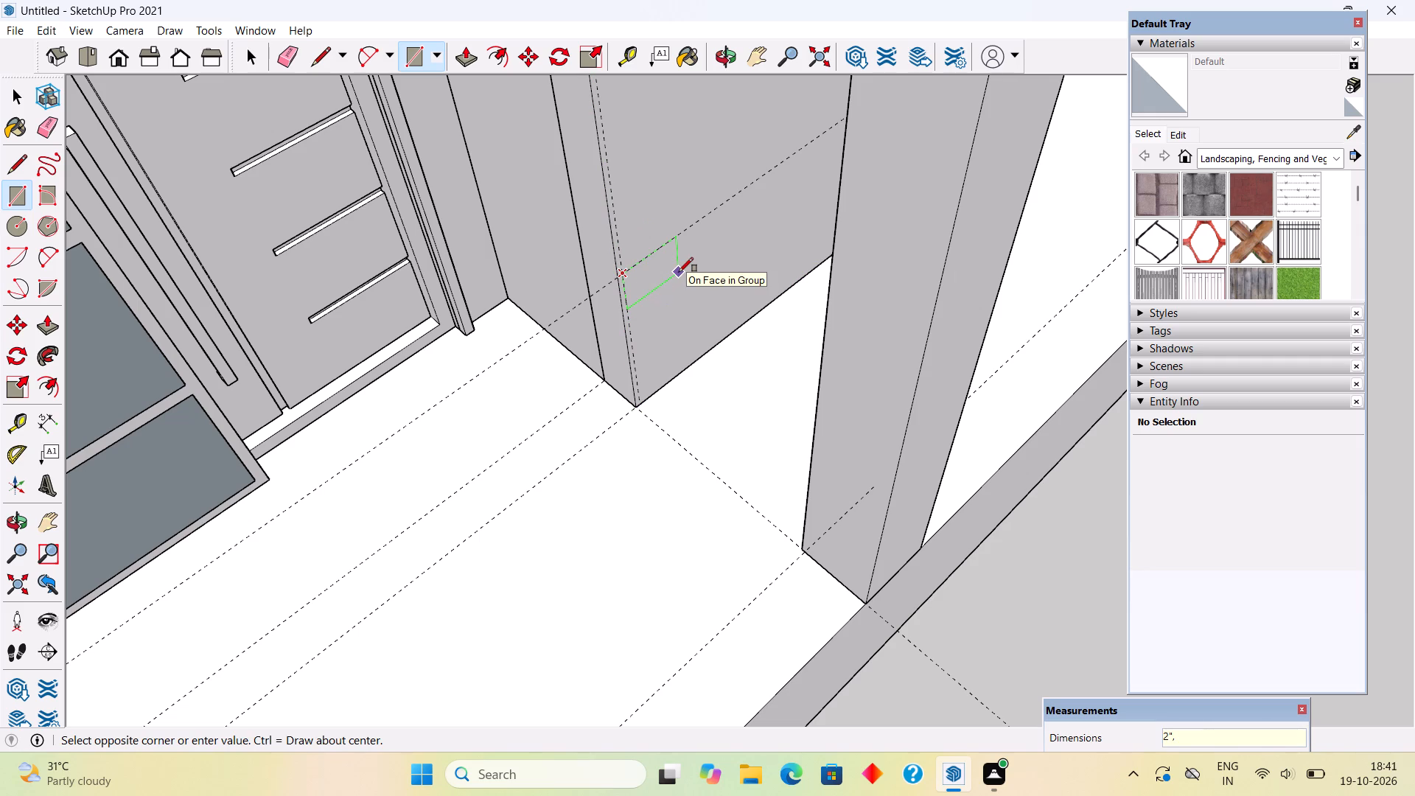
{"action": "key", "text": "2"}
{"action": "key", "text": "shift+quotedbl"}
{"action": "key", "text": "Return"}
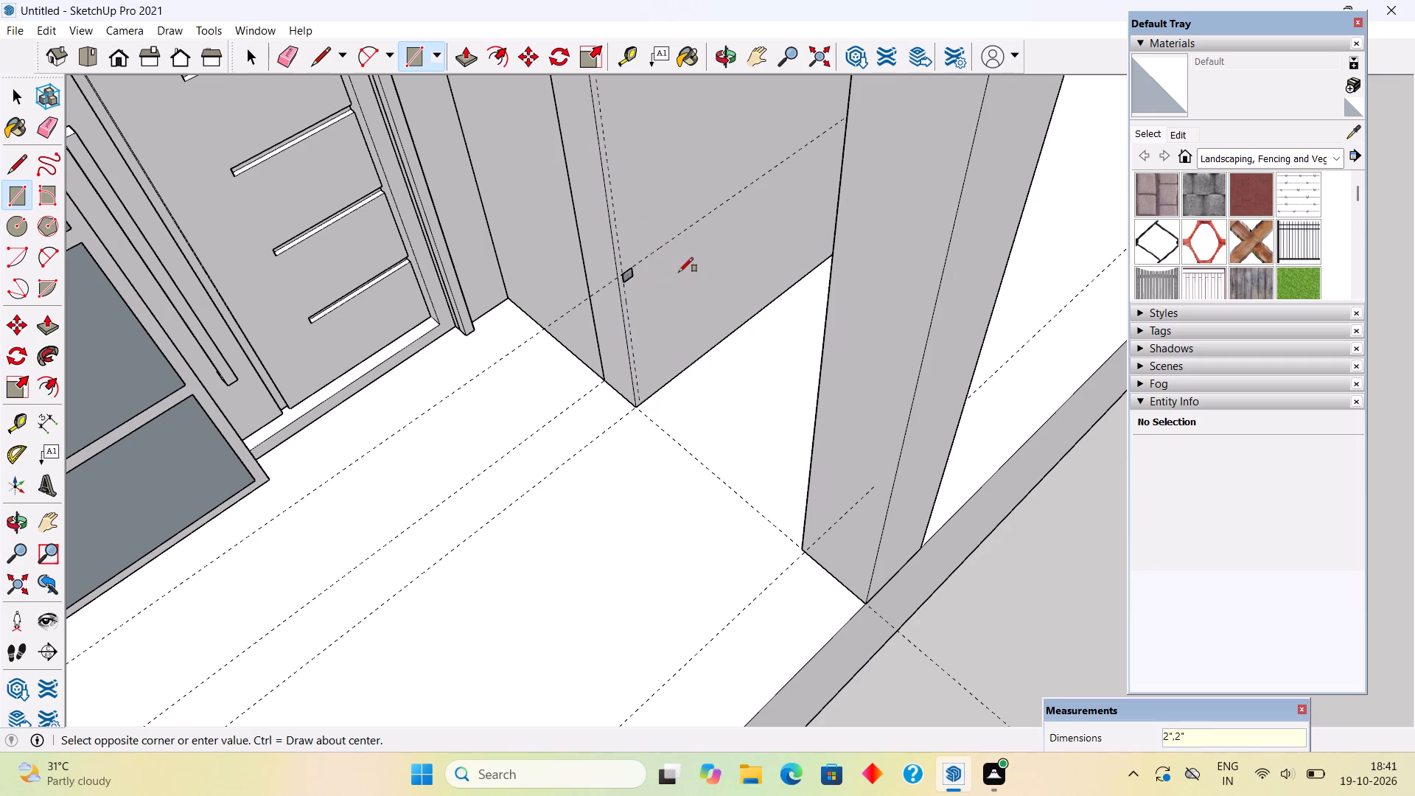
Push/Pull the small square out to the porch column's face, about 3' 6 5/8", to form a rail.
{"action": "key", "text": "p"}
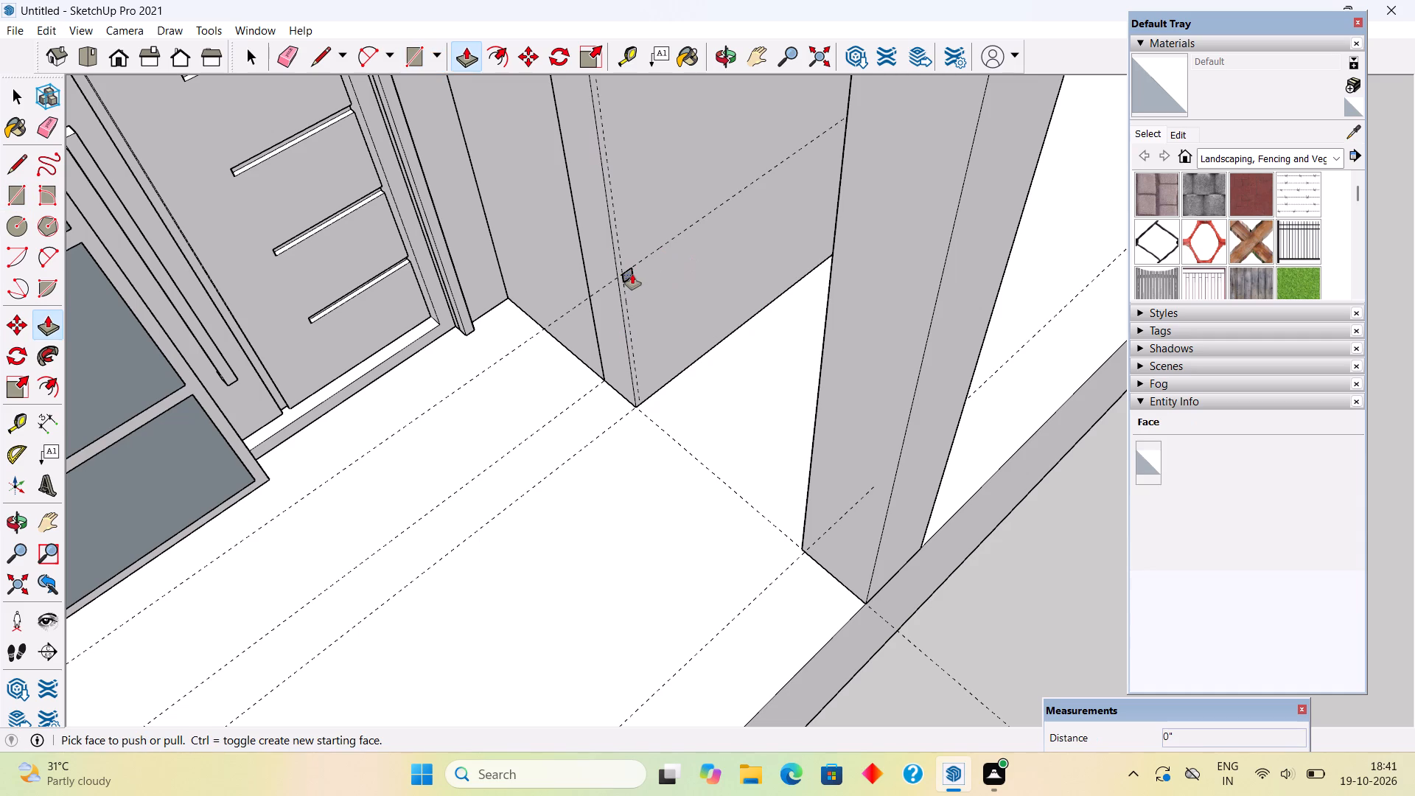
{"action": "left_click", "coordinate": [632, 274]}
{"action": "left_click", "coordinate": [823, 366]}
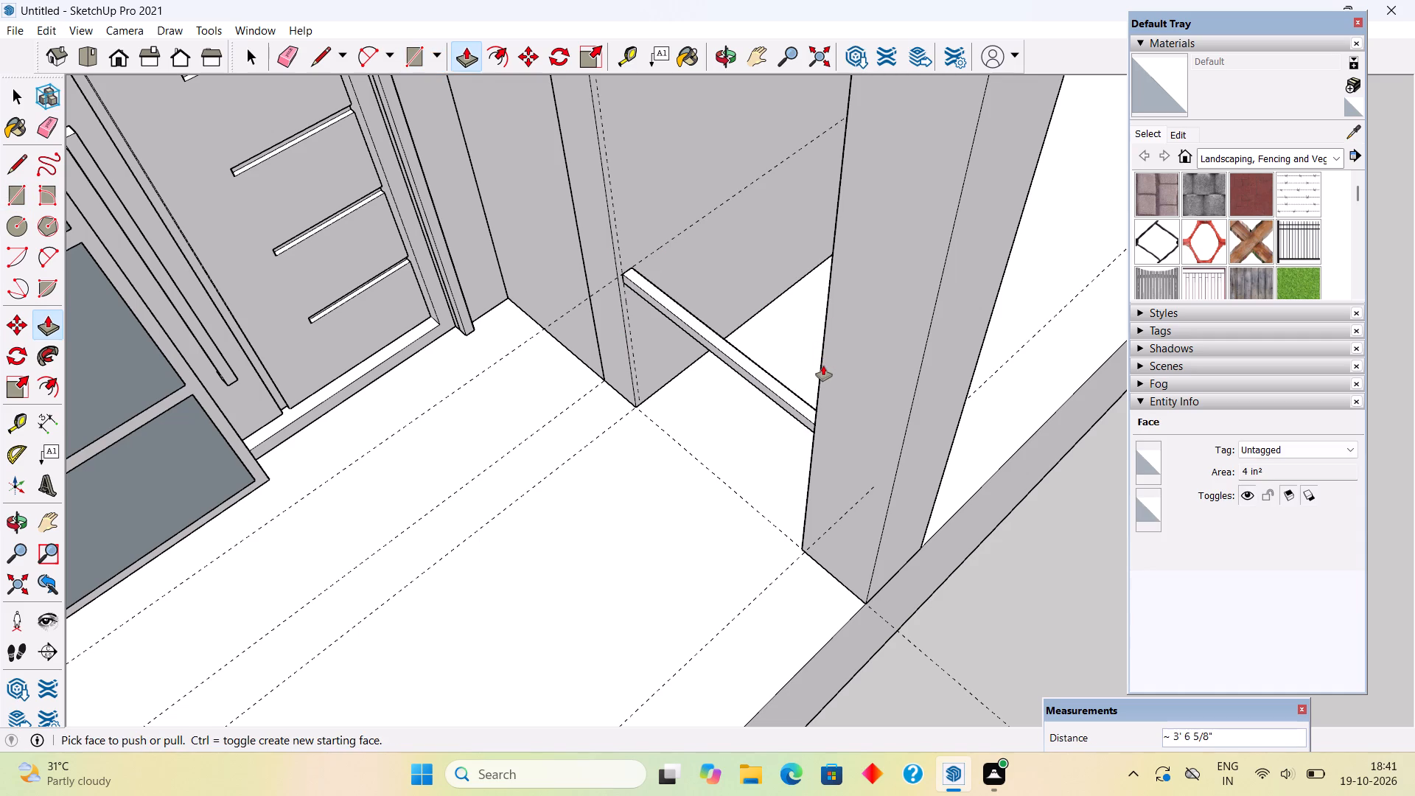
{"action": "key", "text": "space"}
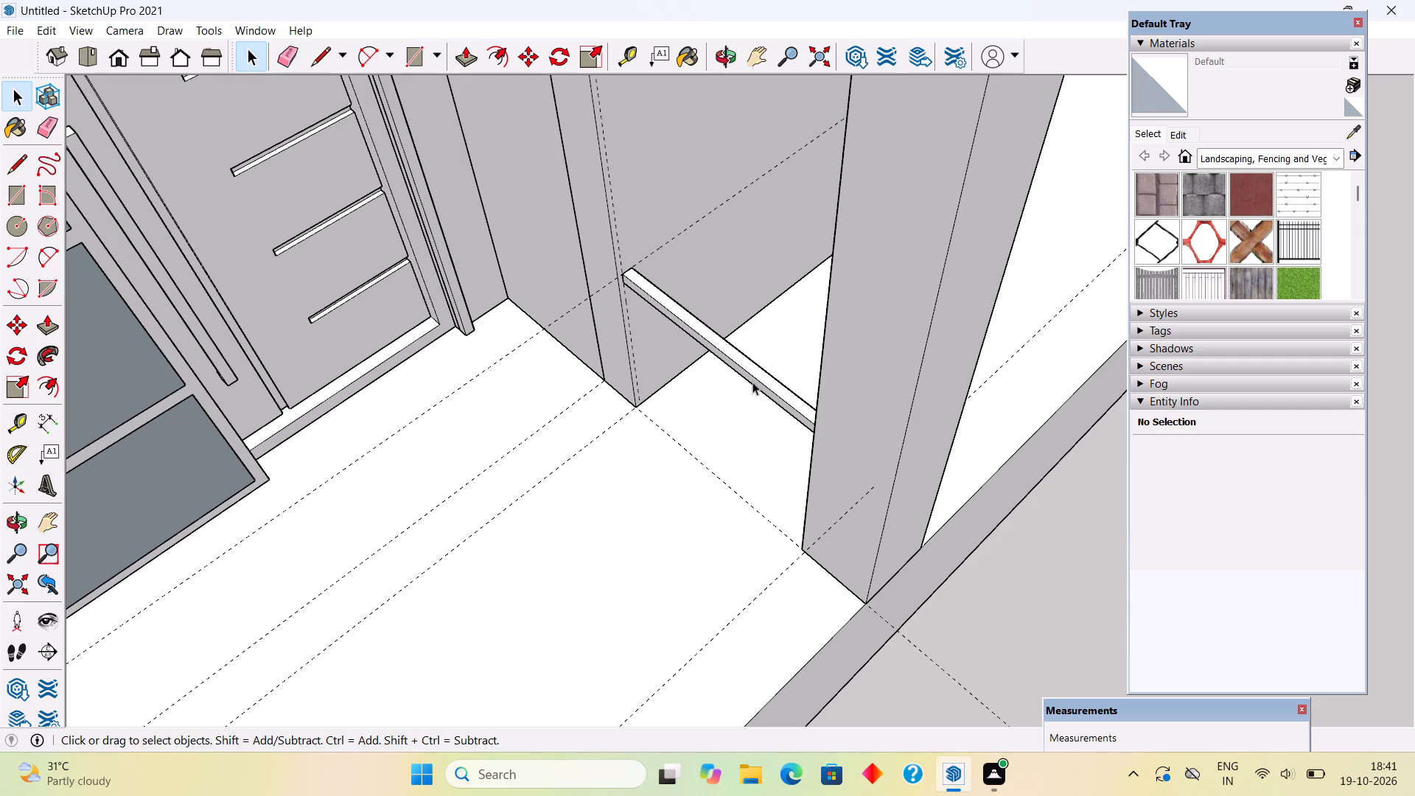
Make the whole rail, with all its faces and edges, into a group.
{"action": "triple_click", "coordinate": [753, 382]}
{"action": "triple_click", "coordinate": [758, 379]}
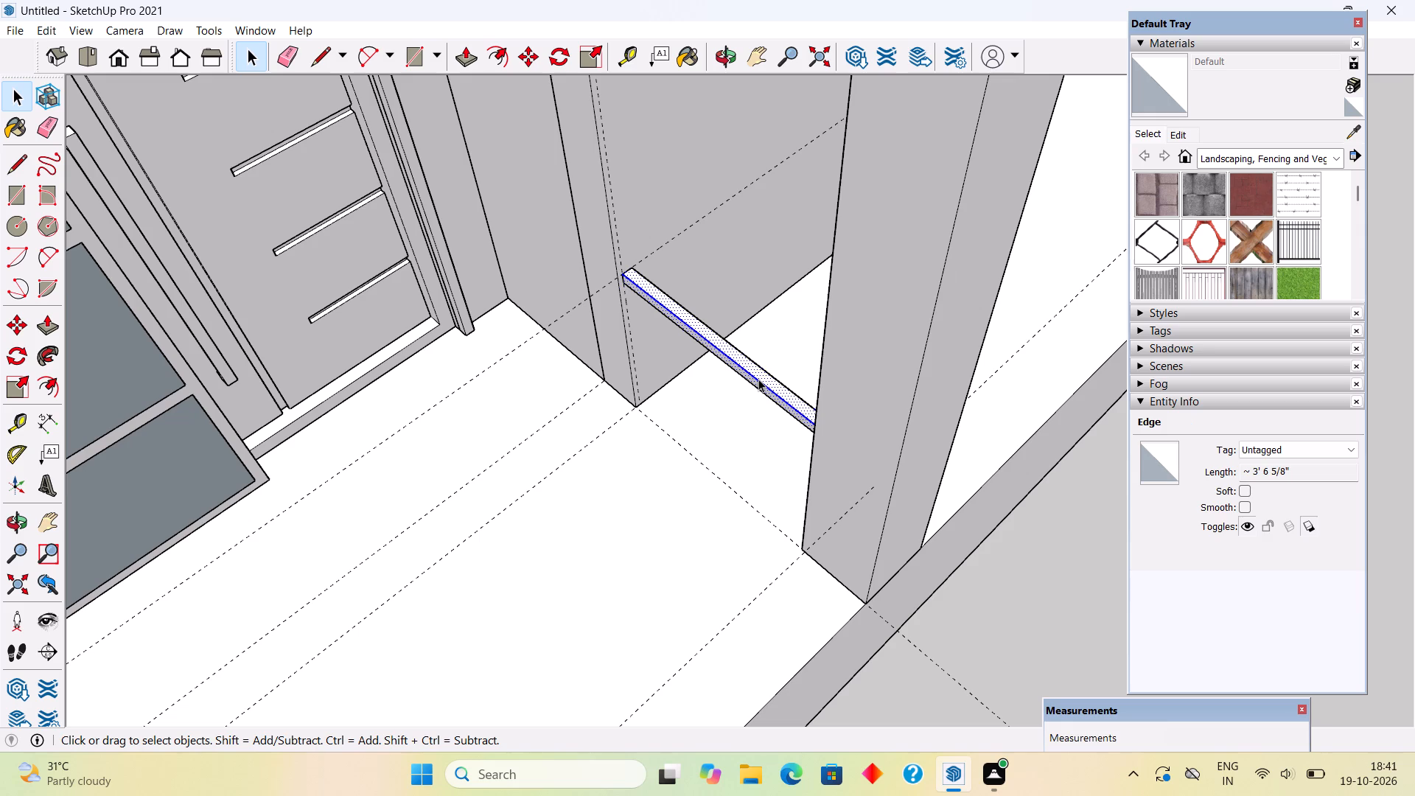
{"action": "triple_click", "coordinate": [759, 379]}
{"action": "left_click", "coordinate": [759, 379]}
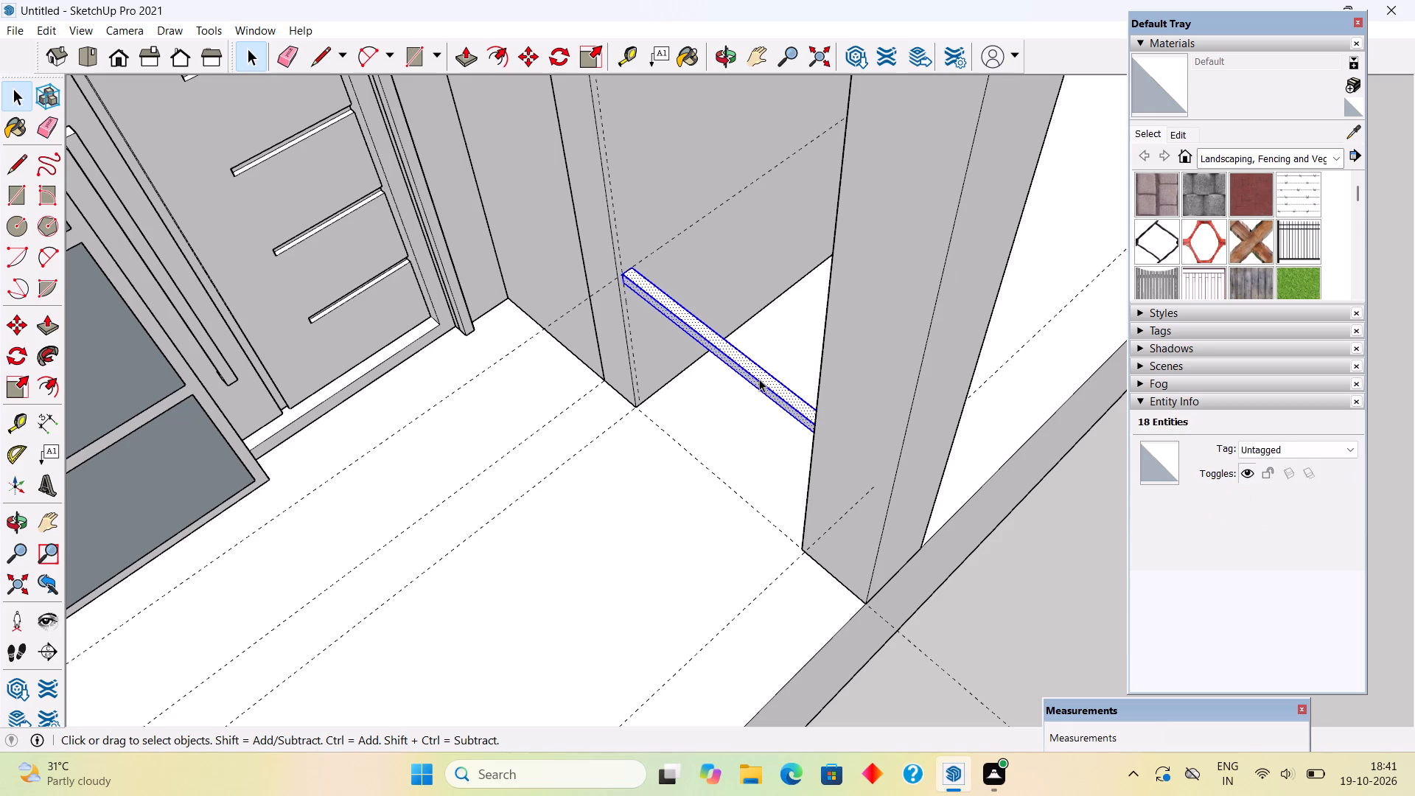
{"action": "right_click", "coordinate": [757, 380]}
{"action": "left_click", "coordinate": [854, 533]}
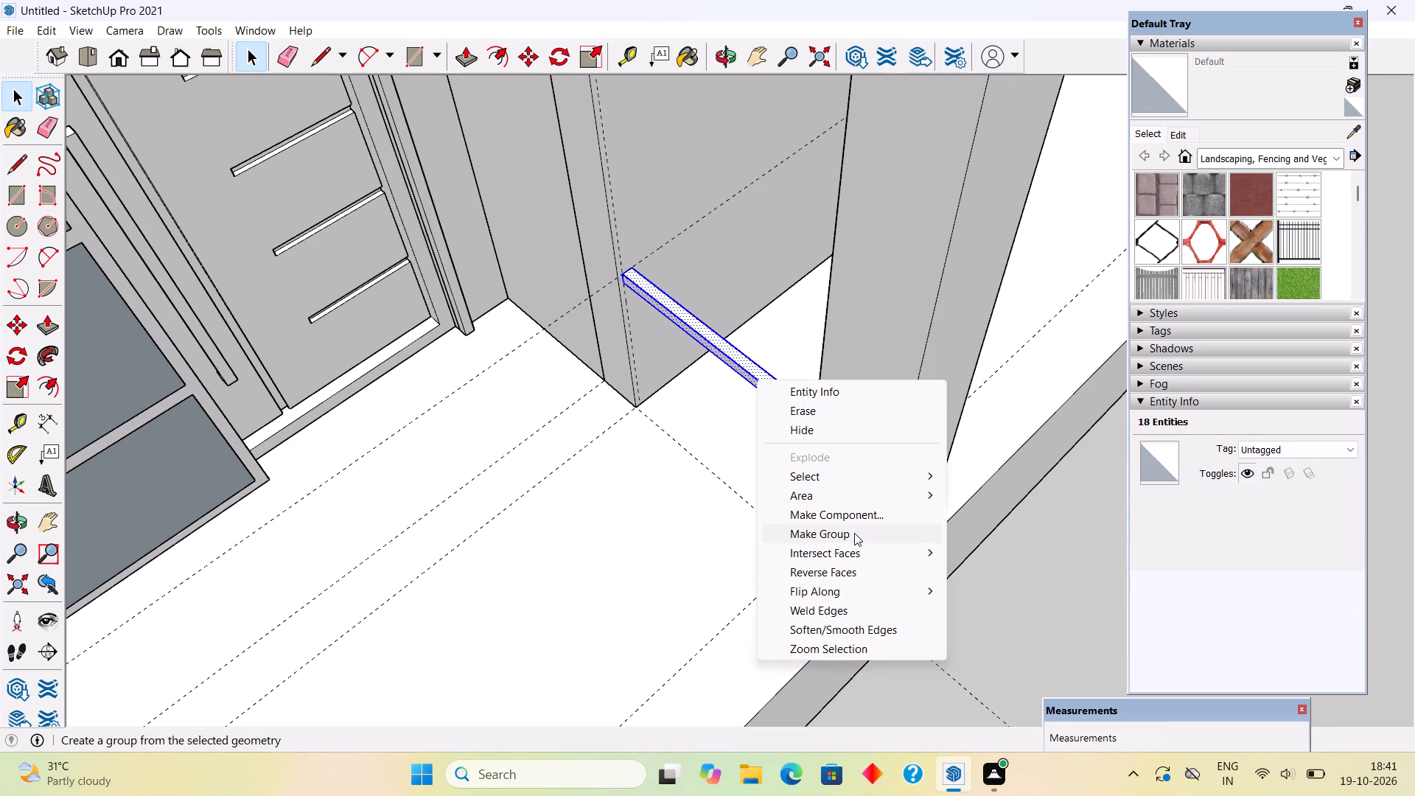
{"action": "left_click", "coordinate": [970, 594]}
Copy the grouped rail straight down at a 4" spacing, making 9 copies between the wall and the column.
{"action": "middle_click_drag", "start_coordinate": [688, 416], "coordinate": [646, 276]}
{"action": "scroll", "coordinate": [636, 283], "scroll_direction": "up", "scroll_amount": 4}
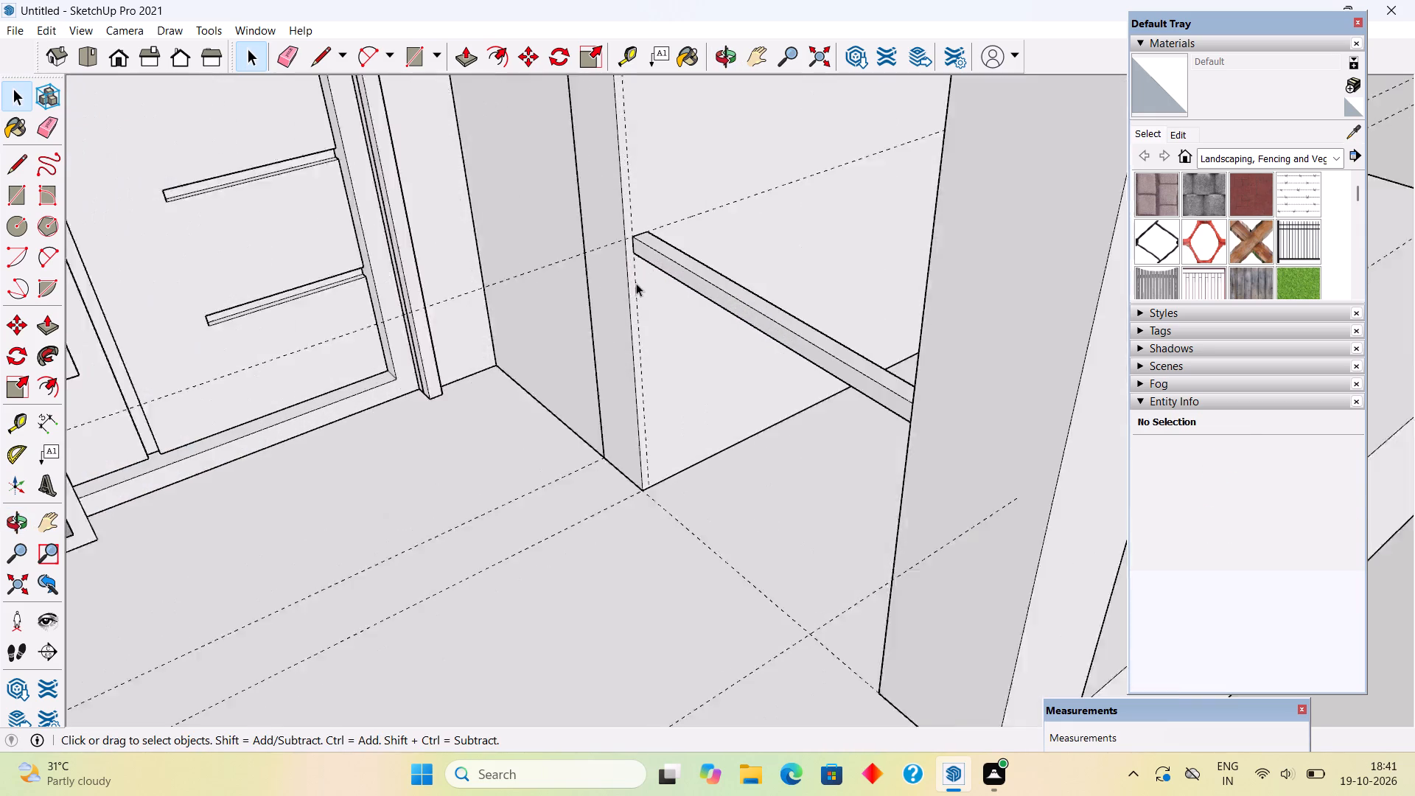
{"action": "scroll", "coordinate": [636, 283], "scroll_direction": "up", "scroll_amount": 3}
{"action": "middle_click_drag", "start_coordinate": [641, 235], "coordinate": [783, 122]}
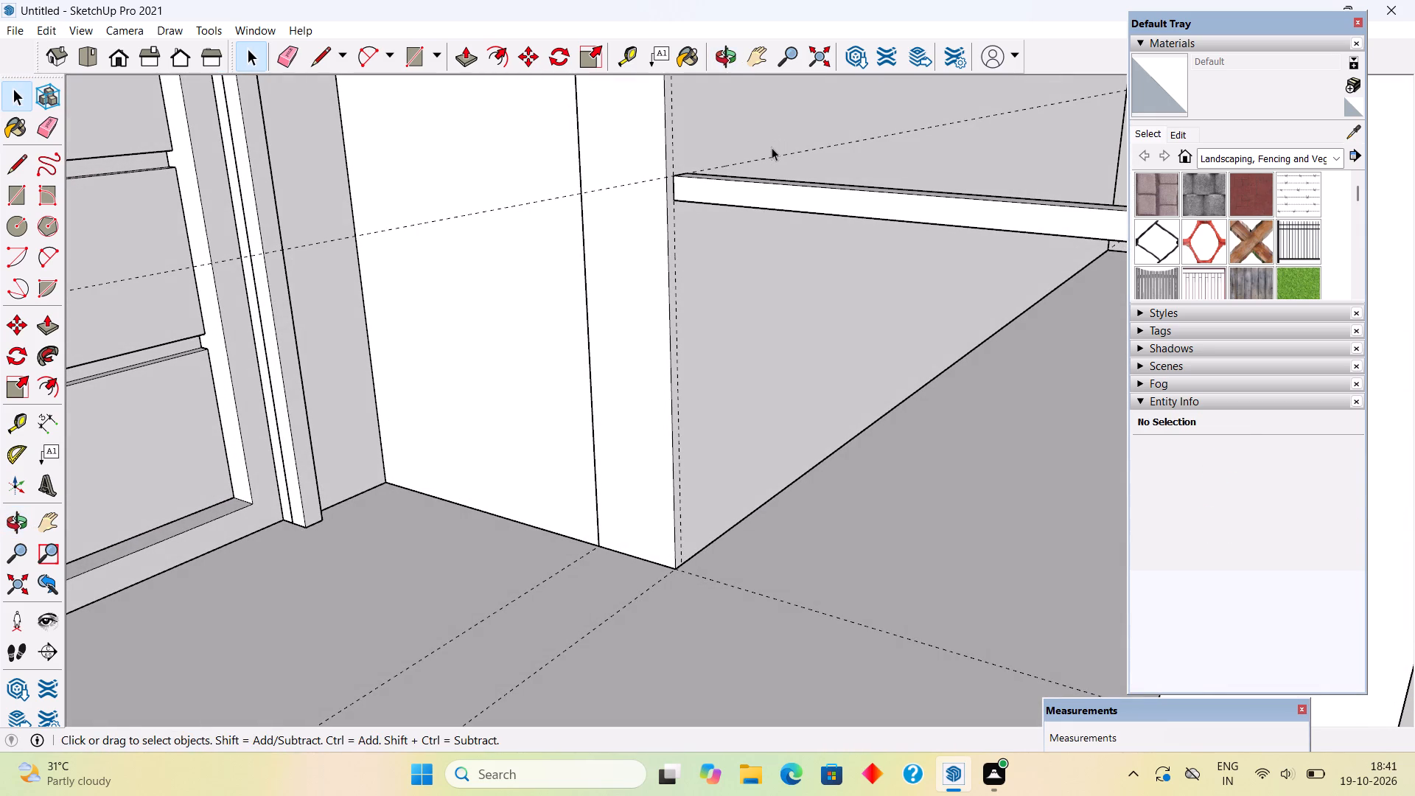
{"action": "scroll", "coordinate": [688, 185], "scroll_direction": "up", "scroll_amount": 5}
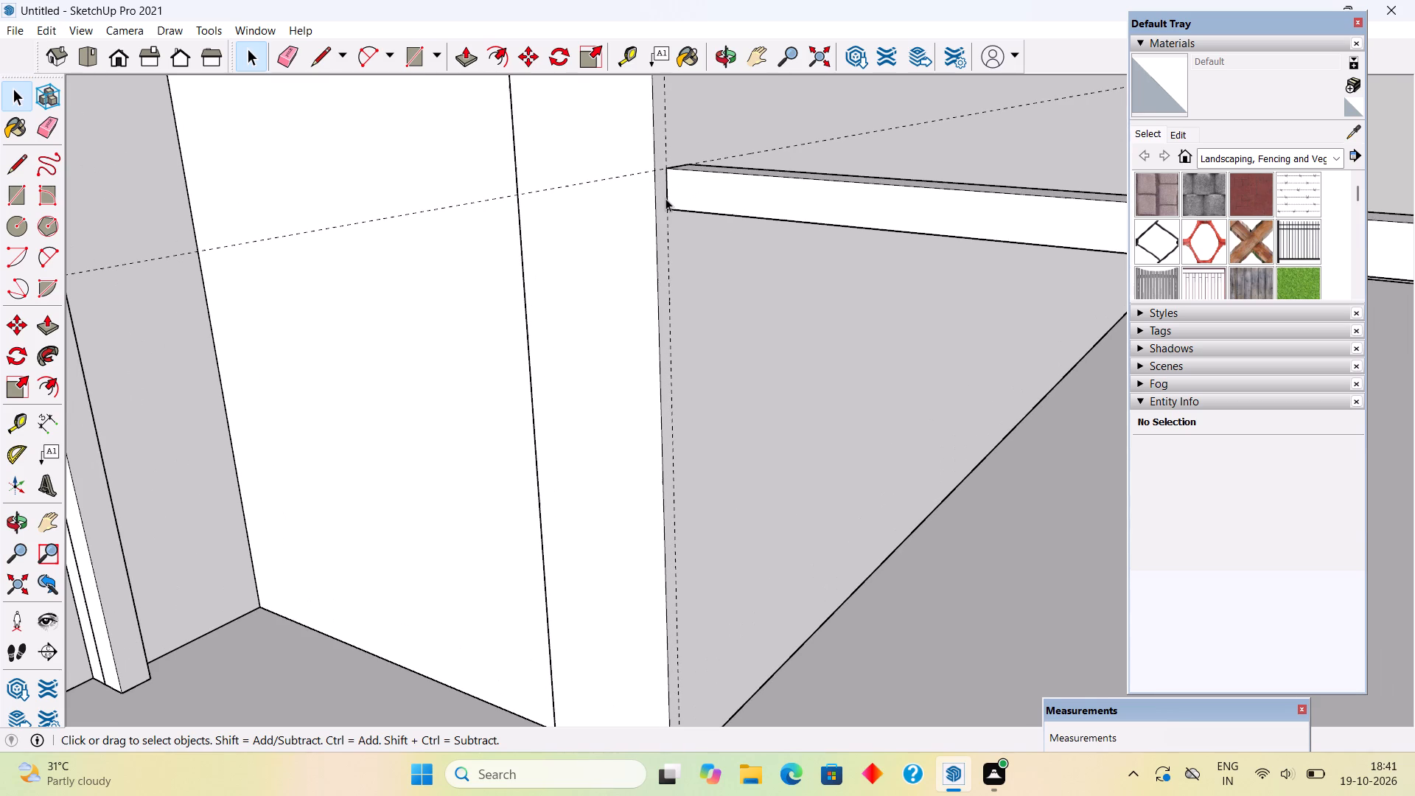
{"action": "key", "text": "m"}
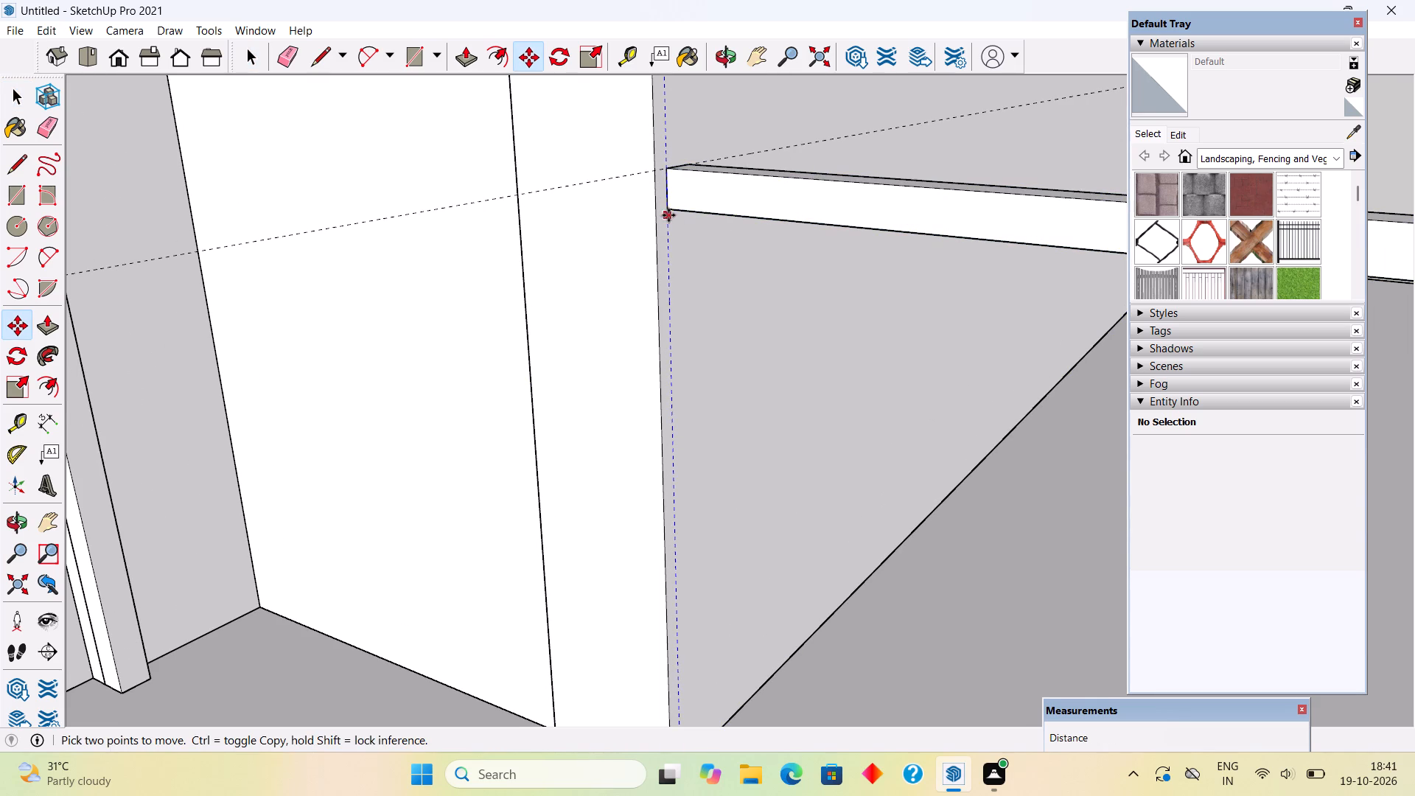
{"action": "left_click", "coordinate": [670, 209]}
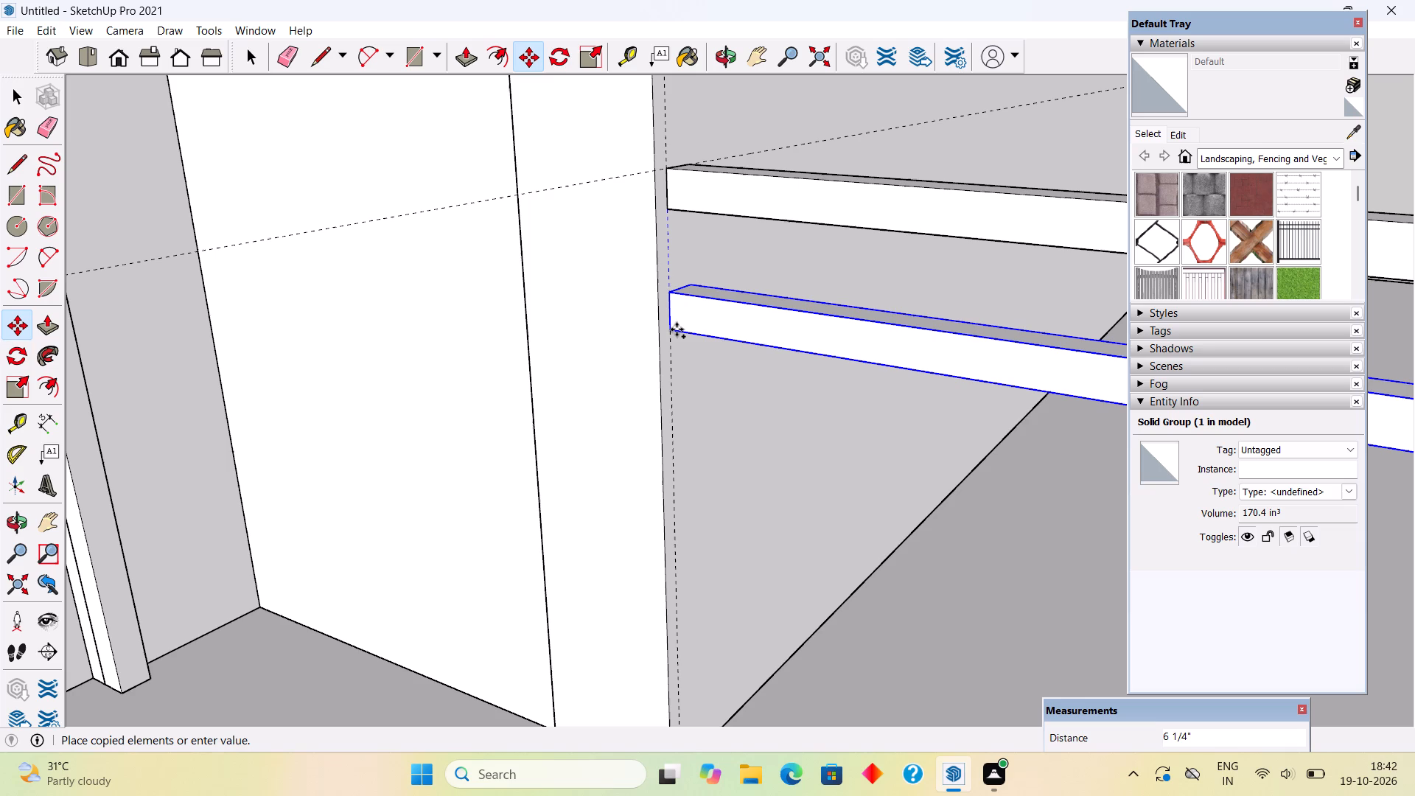
{"action": "key", "text": "4"}
{"action": "key", "text": "shift+quotedbl"}
{"action": "key", "text": "Return"}
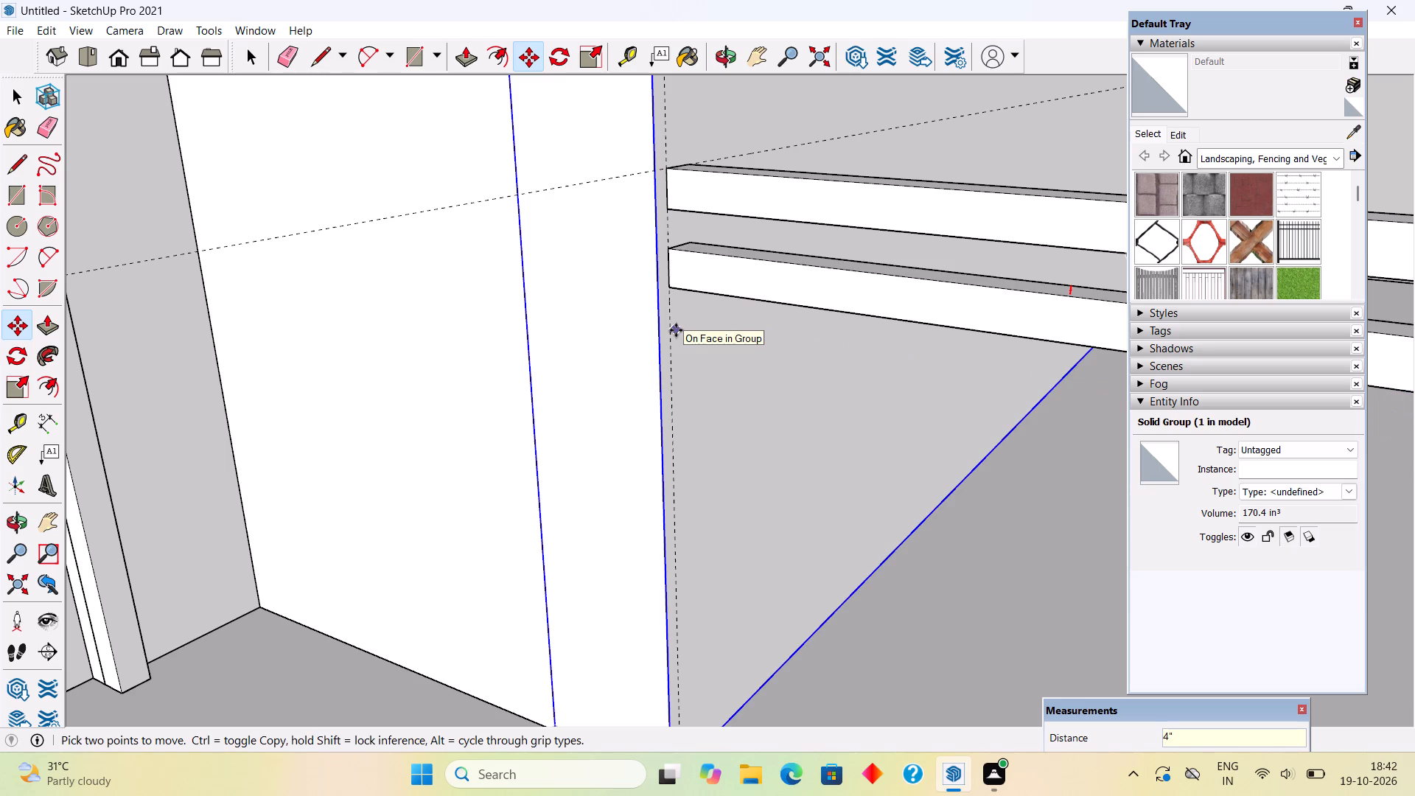
{"action": "key", "text": "x"}
{"action": "key", "text": "9"}
{"action": "key", "text": "Return"}
{"action": "scroll", "coordinate": [743, 73], "scroll_direction": "down", "scroll_amount": 6}
{"action": "scroll", "coordinate": [977, 787], "scroll_direction": "down", "scroll_amount": 5}
{"action": "key", "text": "space"}
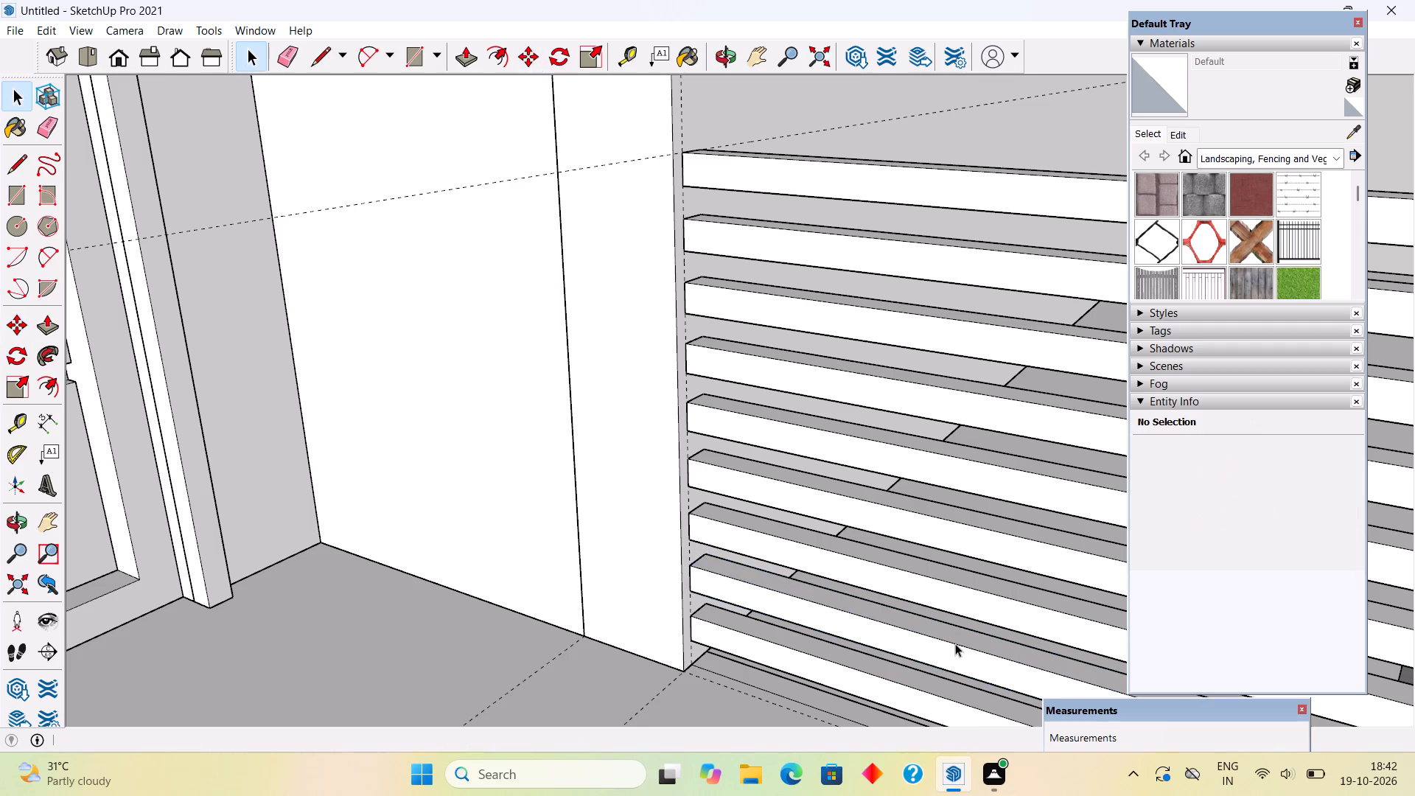
Delete the lowest rail copy, the one sunk into the platform floor.
{"action": "scroll", "coordinate": [955, 643], "scroll_direction": "down", "scroll_amount": 4}
{"action": "middle_click_drag", "start_coordinate": [890, 638], "coordinate": [521, 582]}
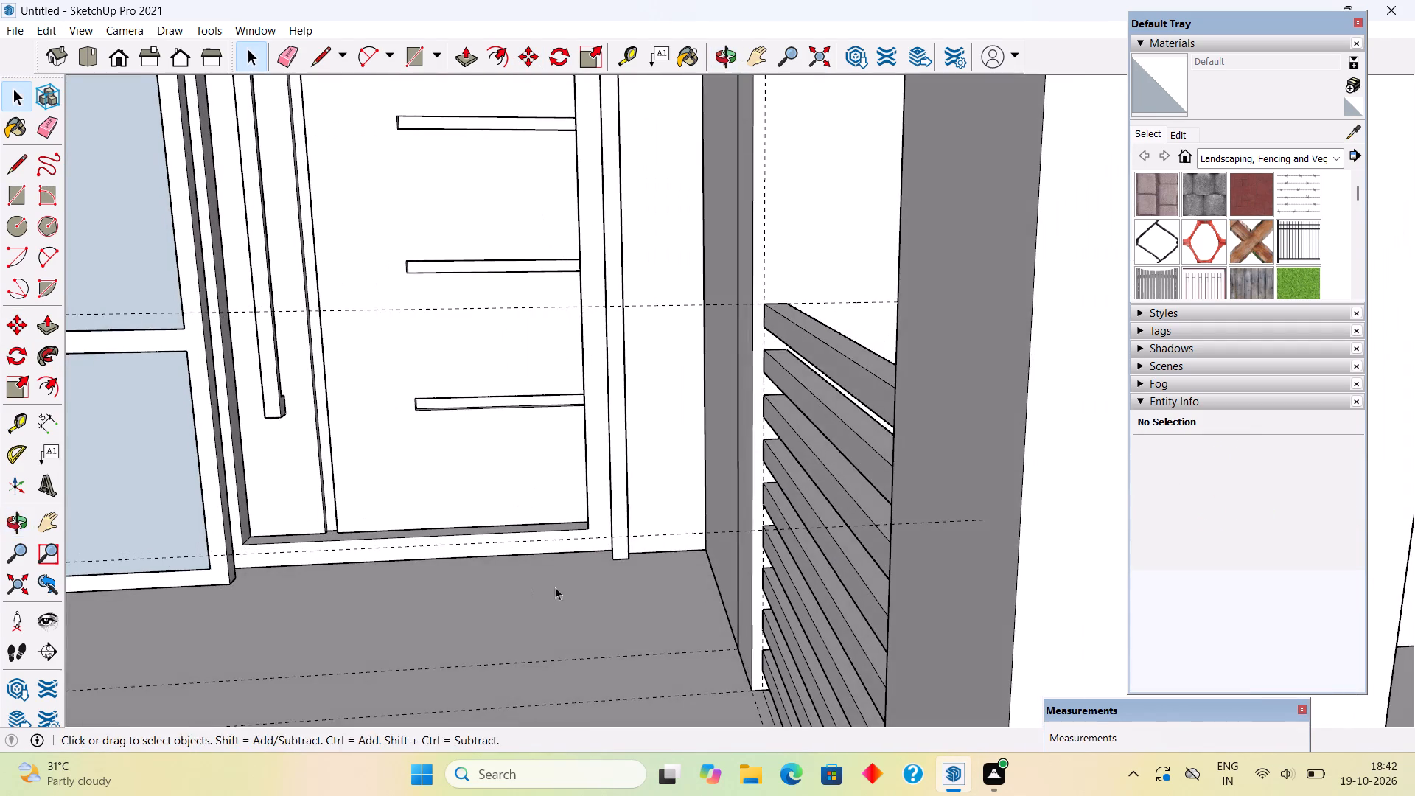
{"action": "middle_click_drag", "start_coordinate": [738, 597], "coordinate": [435, 584]}
{"action": "scroll", "coordinate": [435, 584], "scroll_direction": "down", "scroll_amount": 3}
{"action": "scroll", "coordinate": [456, 490], "scroll_direction": "down", "scroll_amount": 8}
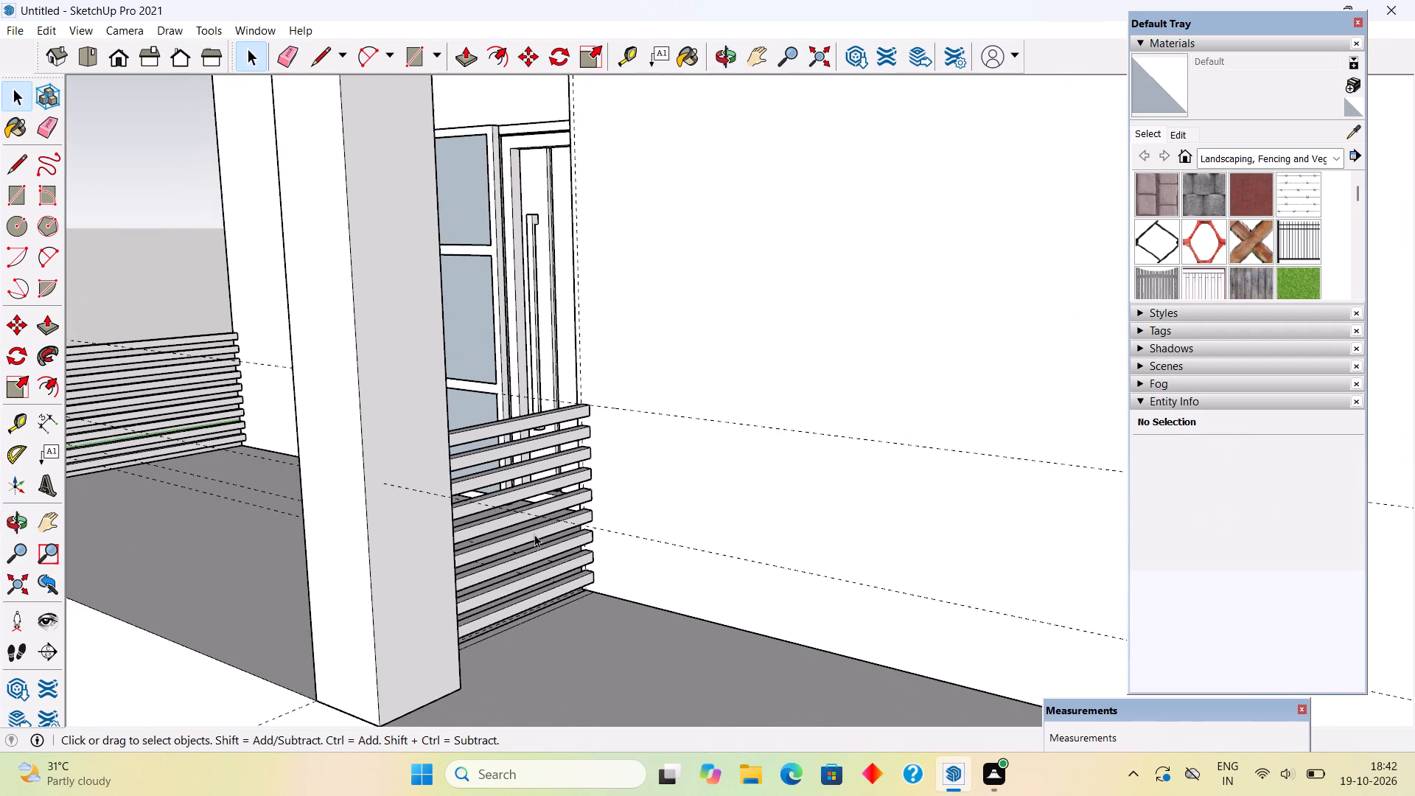
{"action": "scroll", "coordinate": [527, 611], "scroll_direction": "up", "scroll_amount": 10}
{"action": "left_click", "coordinate": [548, 612]}
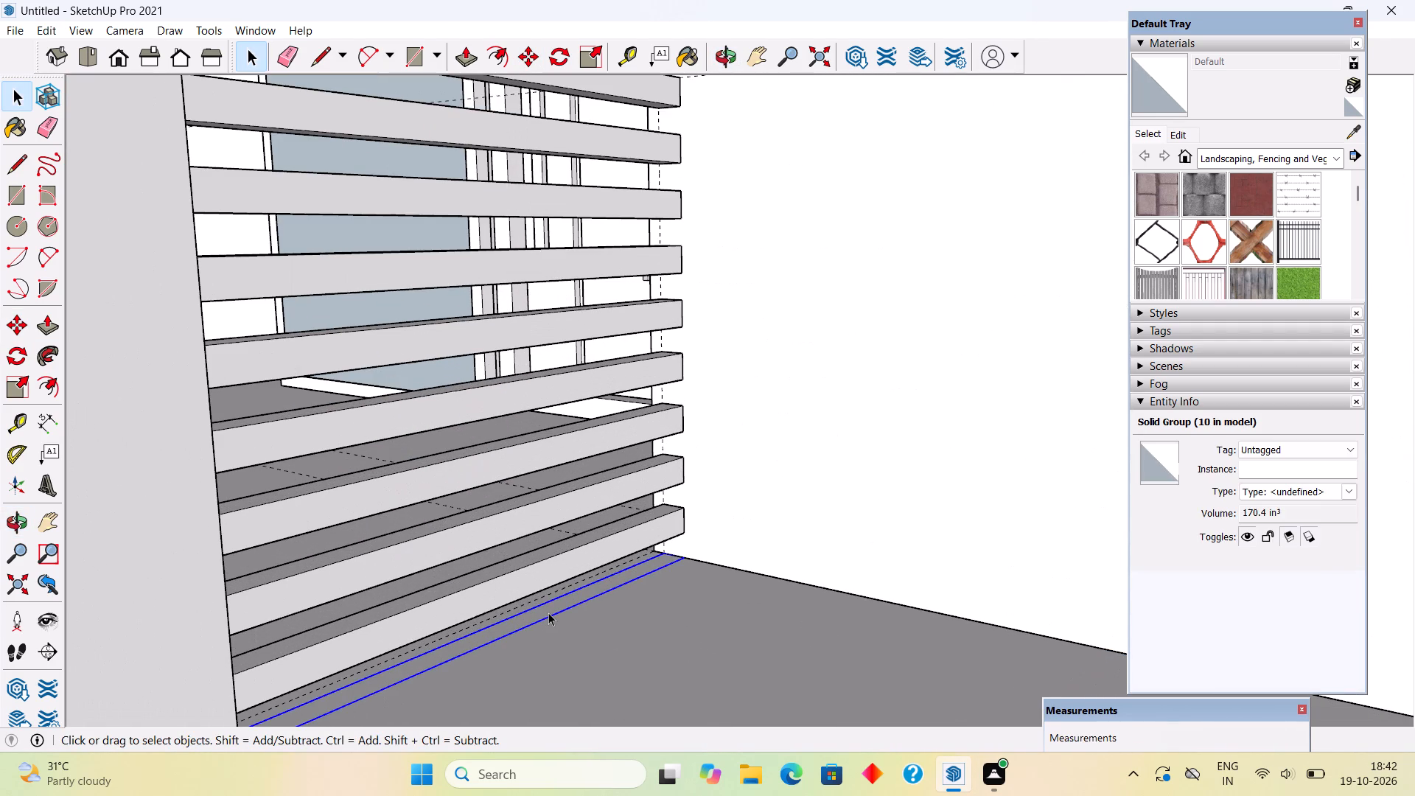
{"action": "key", "text": "Delete"}
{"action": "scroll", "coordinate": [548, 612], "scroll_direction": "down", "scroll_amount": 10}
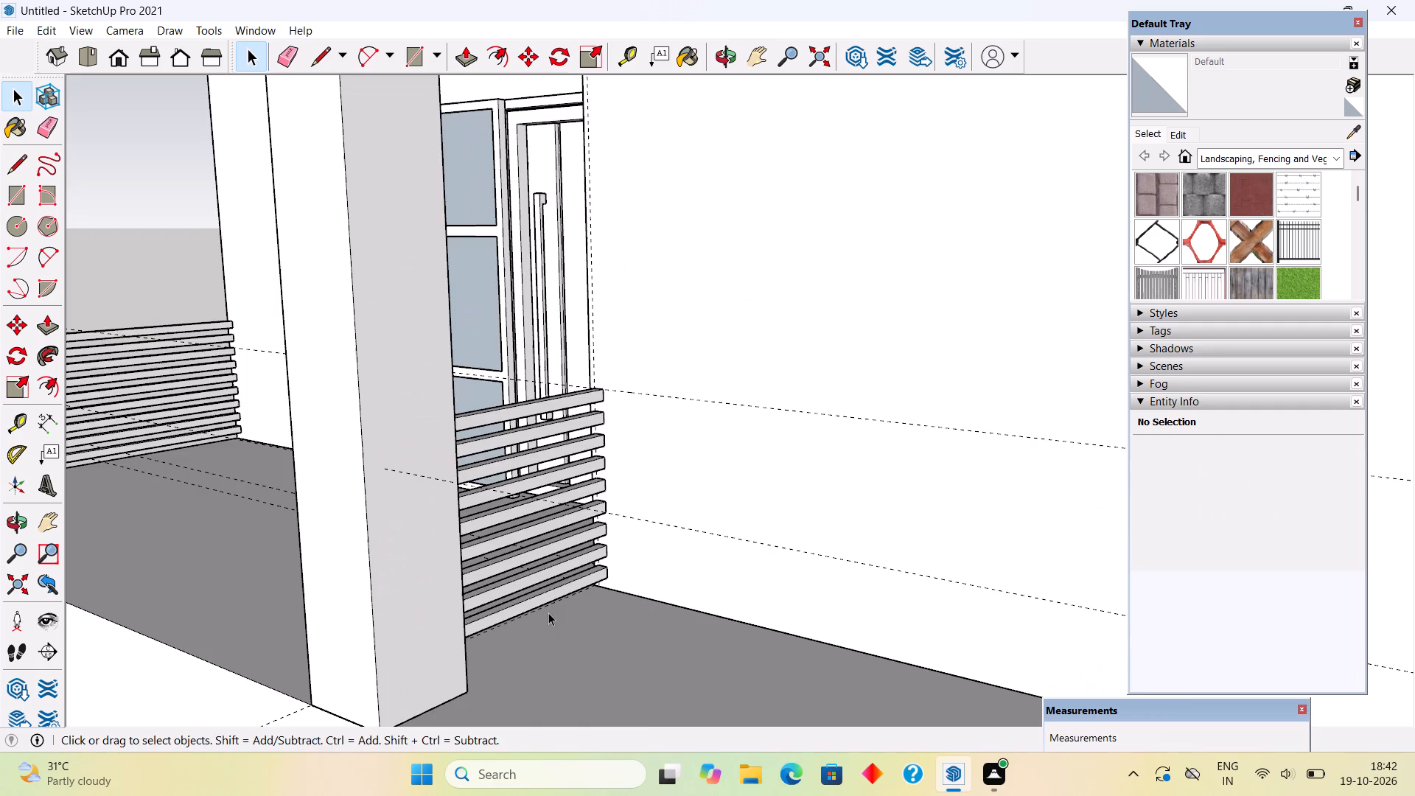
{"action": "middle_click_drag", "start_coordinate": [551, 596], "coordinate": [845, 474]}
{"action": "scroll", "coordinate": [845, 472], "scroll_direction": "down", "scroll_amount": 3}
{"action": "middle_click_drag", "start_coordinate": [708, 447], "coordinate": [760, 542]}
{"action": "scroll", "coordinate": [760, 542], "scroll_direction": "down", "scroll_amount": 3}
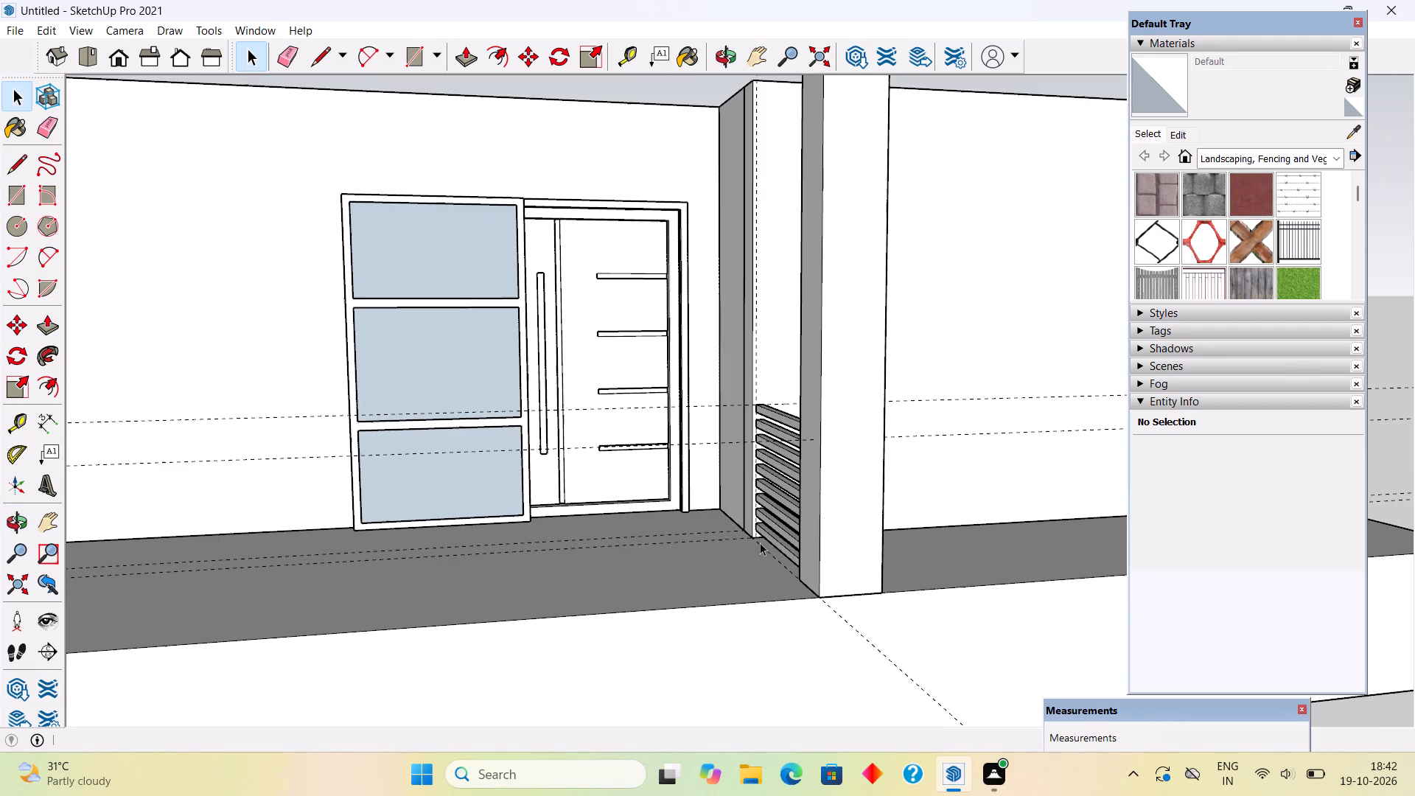
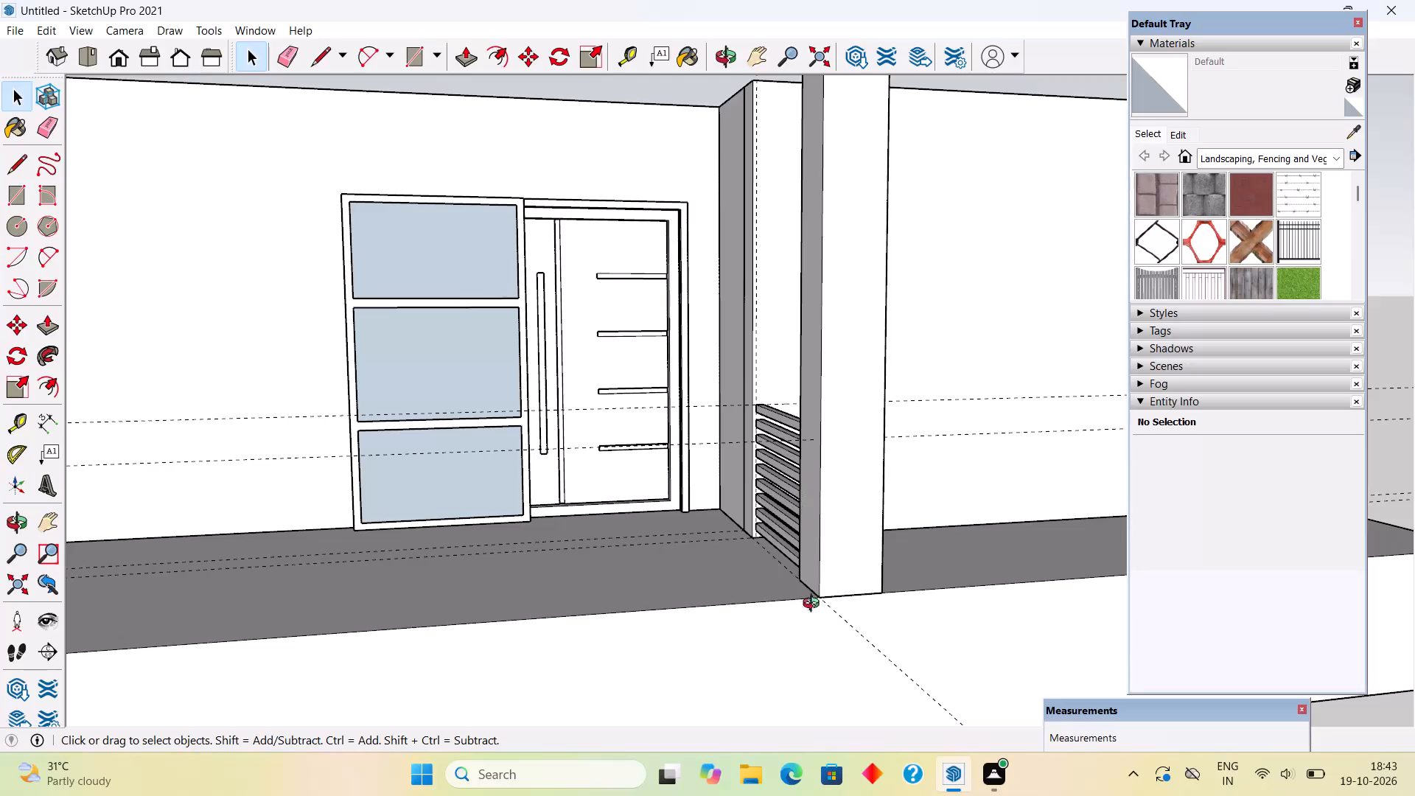
Examine the porch railings, column, door wall and platform from several angles.
{"action": "scroll", "coordinate": [860, 674], "scroll_direction": "down", "scroll_amount": 5}
{"action": "scroll", "coordinate": [790, 565], "scroll_direction": "down", "scroll_amount": 4}
{"action": "middle_click_drag", "start_coordinate": [778, 530], "coordinate": [737, 385]}
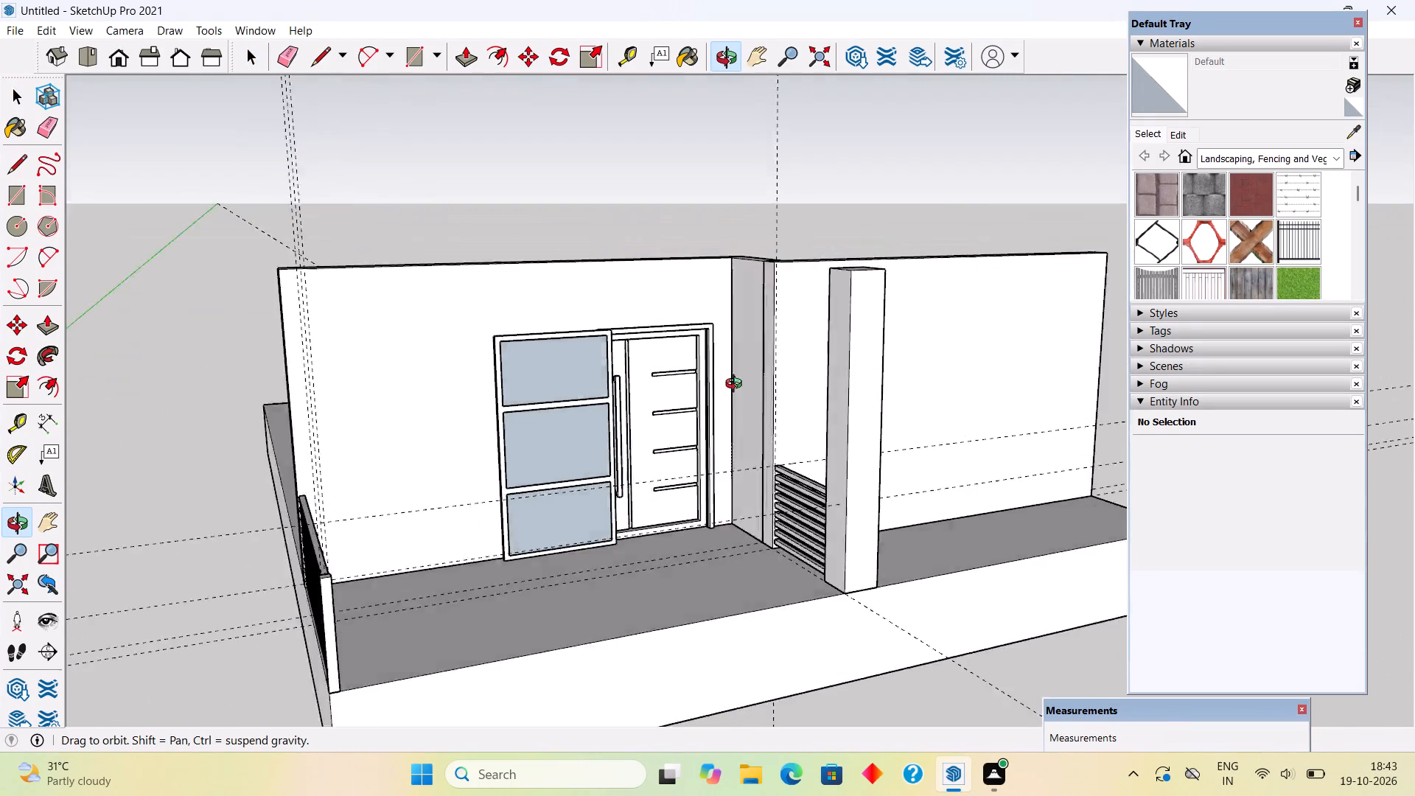
{"action": "middle_click_drag", "start_coordinate": [737, 385], "coordinate": [449, 361]}
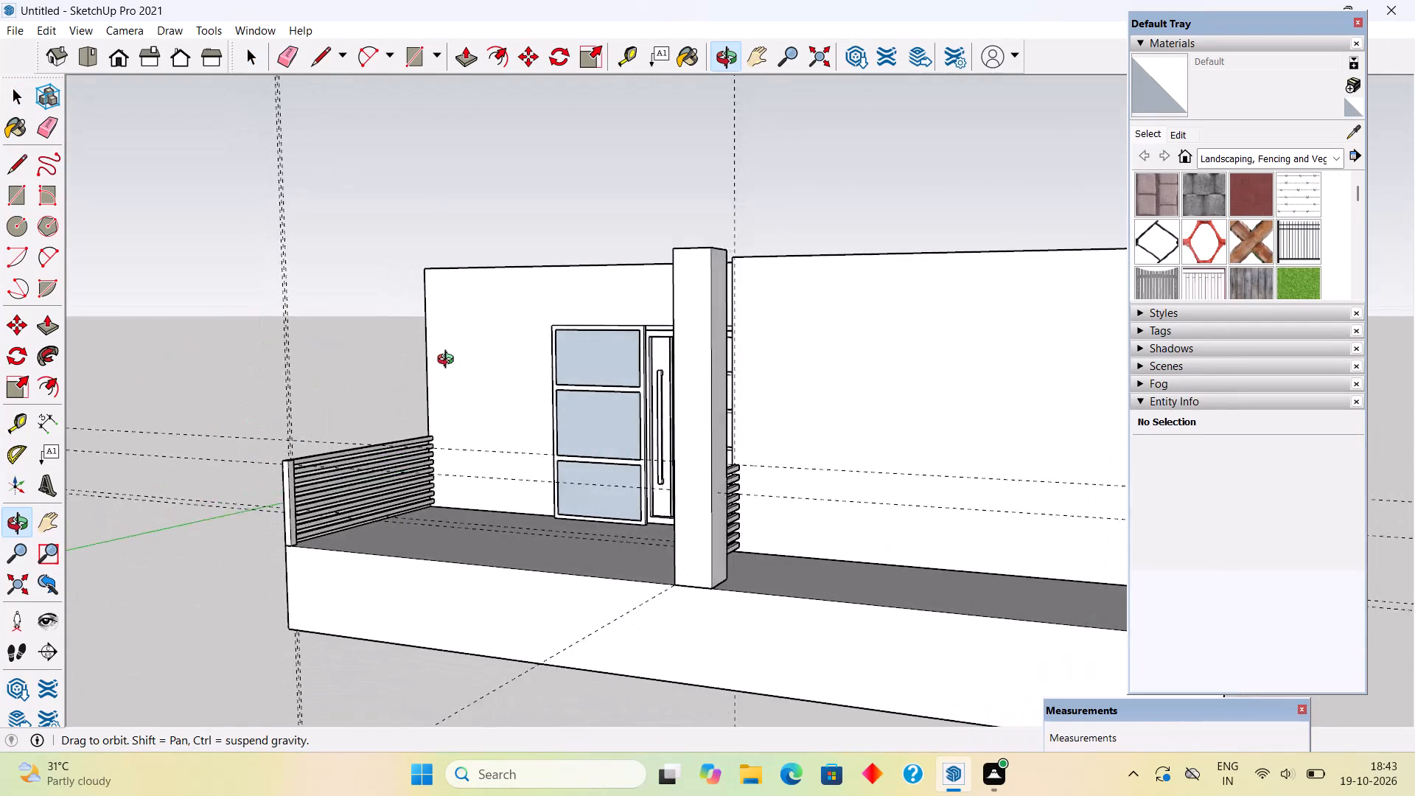
{"action": "middle_click_drag", "start_coordinate": [449, 361], "coordinate": [839, 473]}
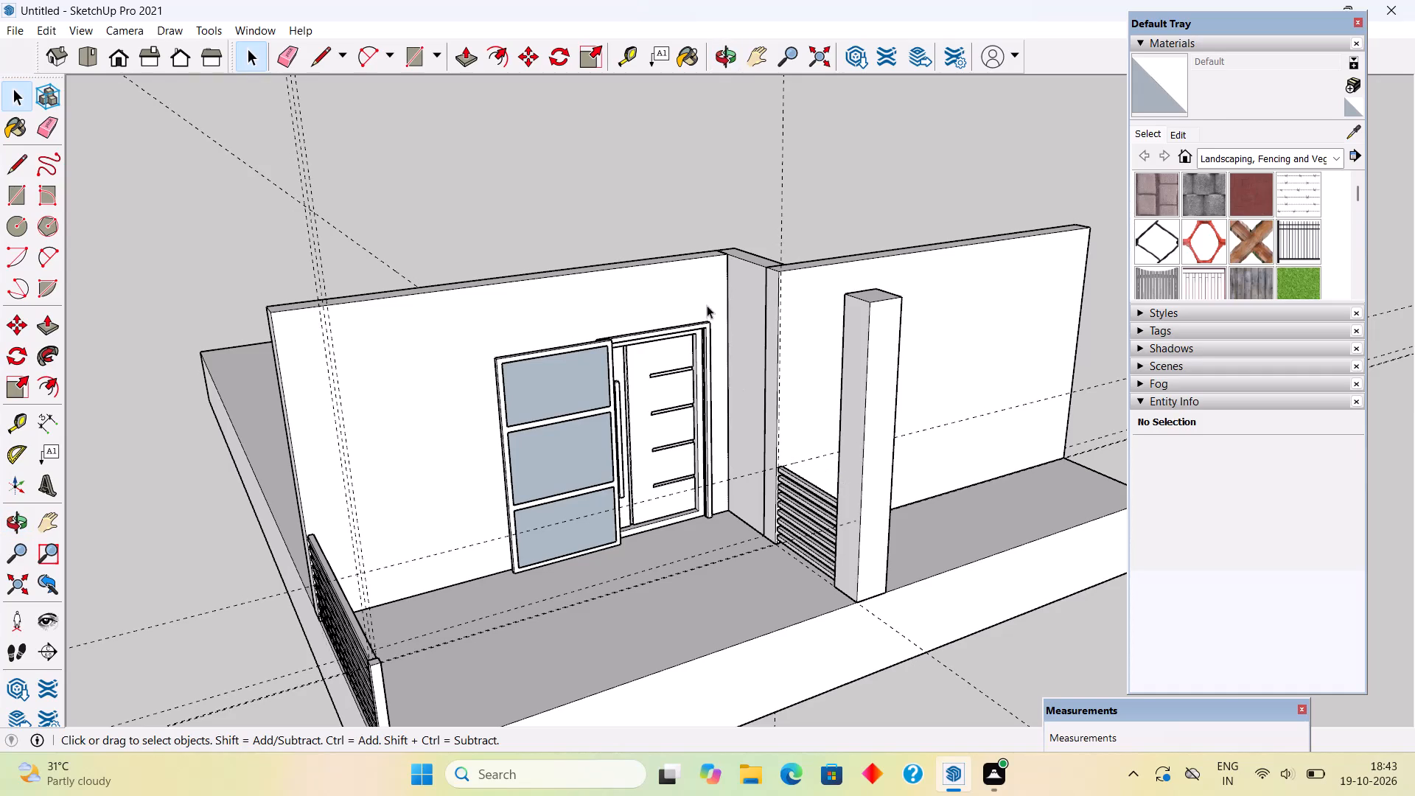
{"action": "scroll", "coordinate": [707, 305], "scroll_direction": "down", "scroll_amount": 5}
{"action": "middle_click_drag", "start_coordinate": [738, 520], "coordinate": [674, 447]}
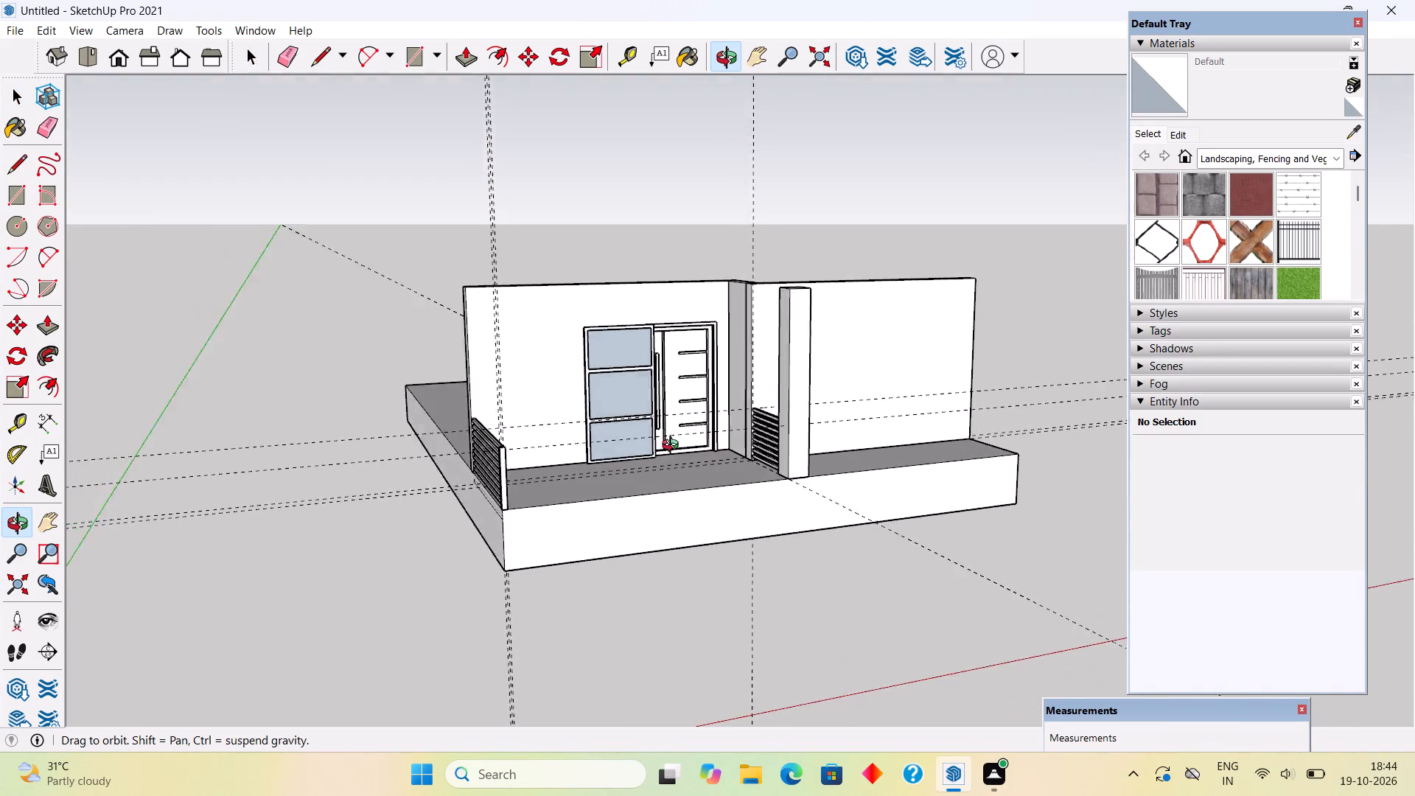
{"action": "middle_click_drag", "start_coordinate": [674, 447], "coordinate": [576, 488]}
{"action": "scroll", "coordinate": [577, 489], "scroll_direction": "up", "scroll_amount": 7}
{"action": "middle_click_drag", "start_coordinate": [661, 502], "coordinate": [480, 441]}
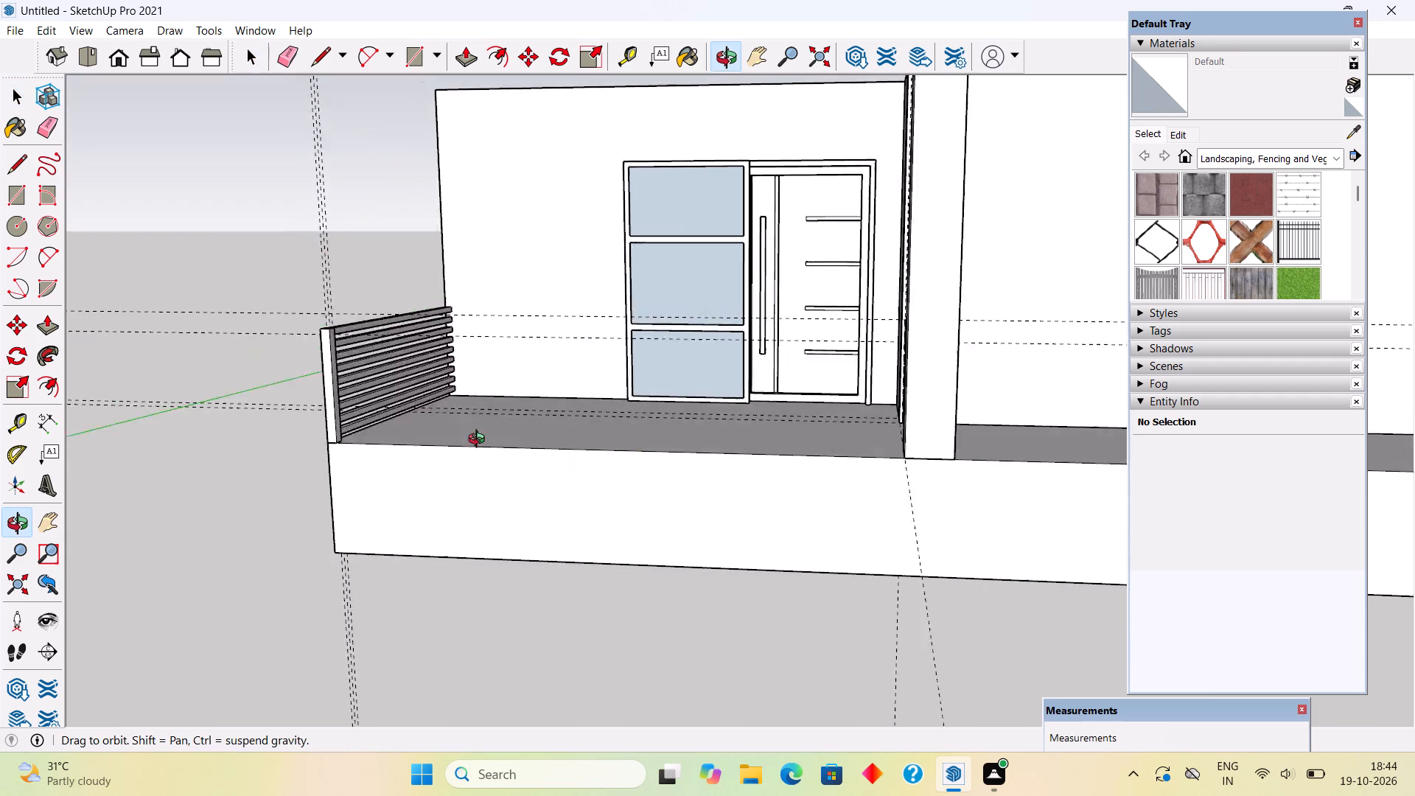
{"action": "middle_click_drag", "start_coordinate": [480, 441], "coordinate": [932, 608]}
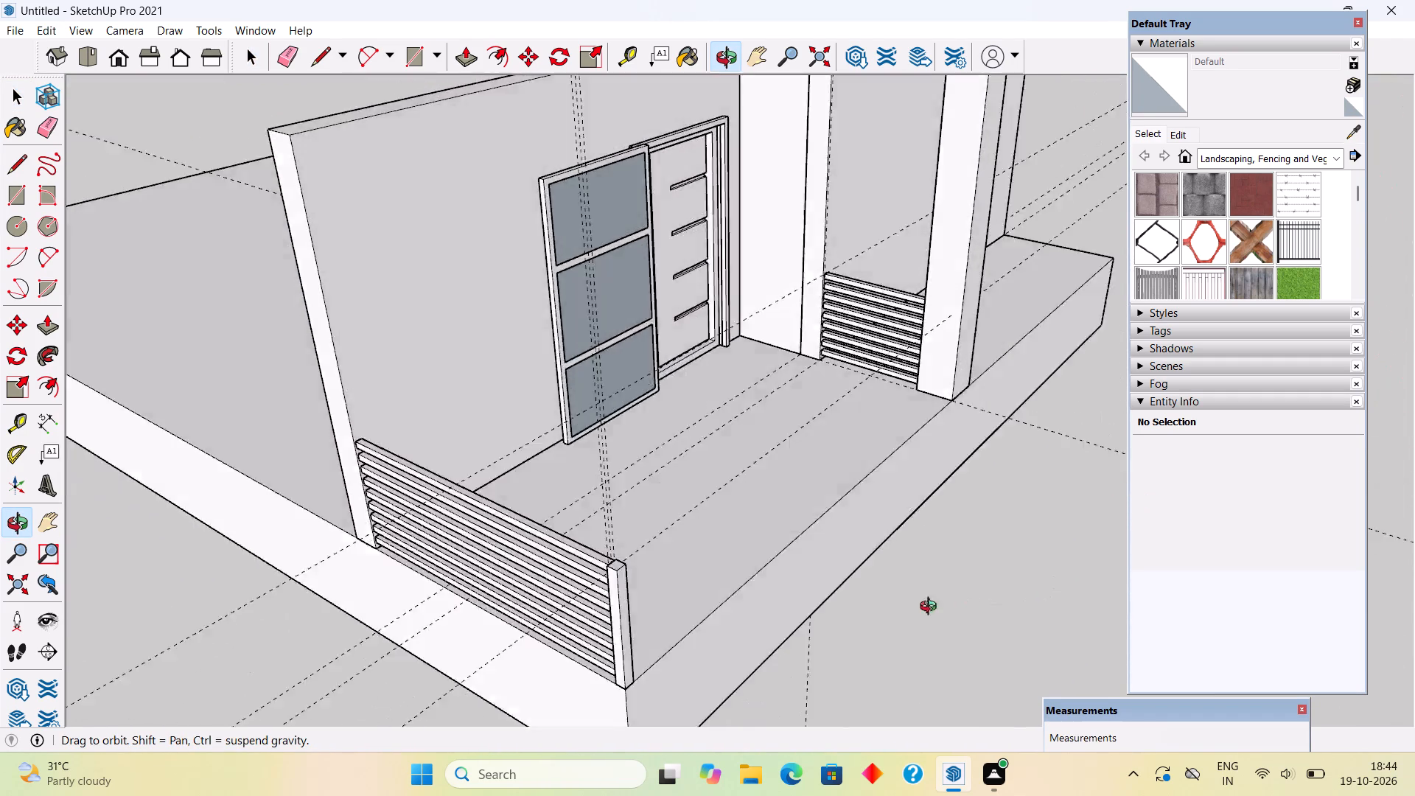
{"action": "middle_click_drag", "start_coordinate": [932, 608], "coordinate": [388, 489]}
{"action": "scroll", "coordinate": [440, 458], "scroll_direction": "up", "scroll_amount": 4}
{"action": "scroll", "coordinate": [446, 386], "scroll_direction": "up", "scroll_amount": 3}
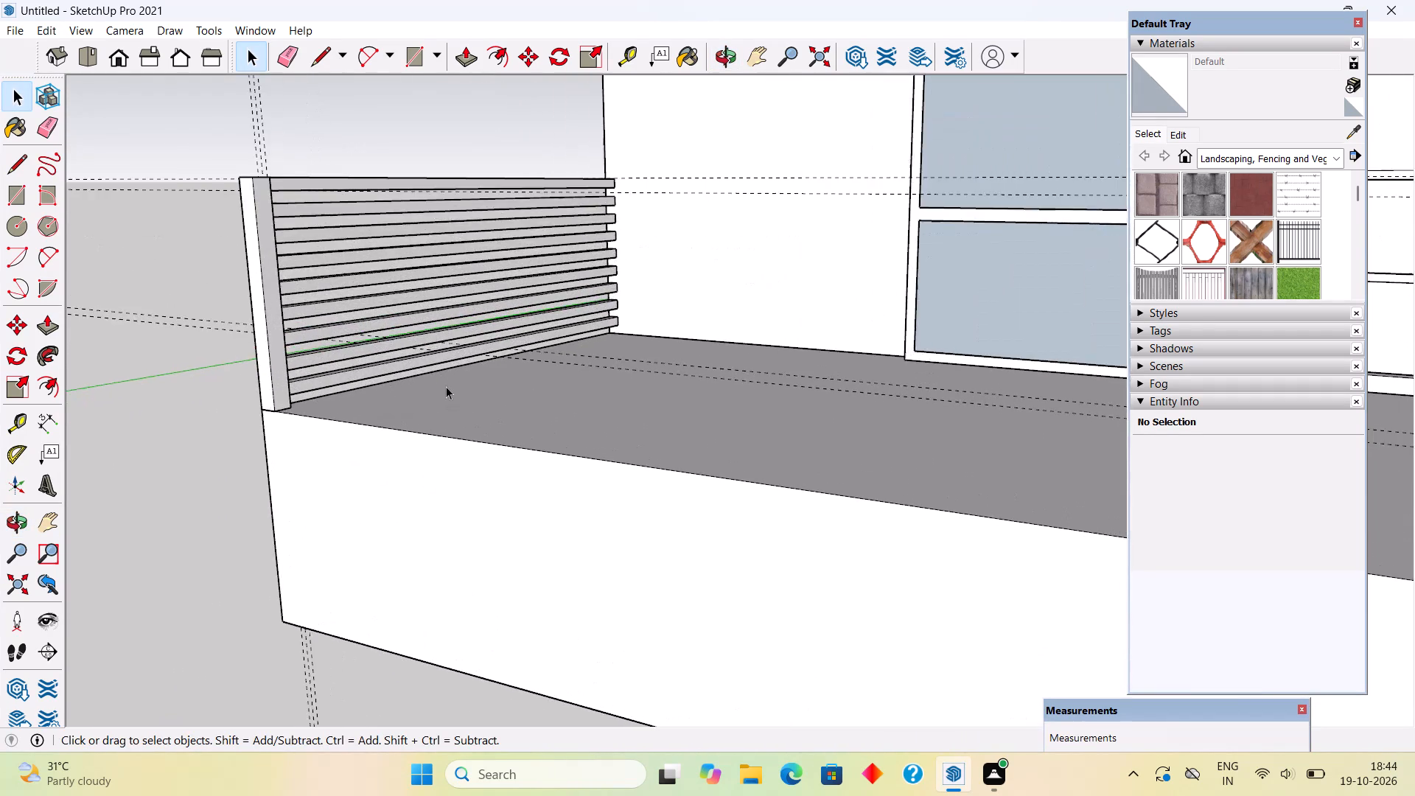
{"action": "scroll", "coordinate": [446, 386], "scroll_direction": "up", "scroll_amount": 6}
{"action": "left_click", "coordinate": [374, 360]}
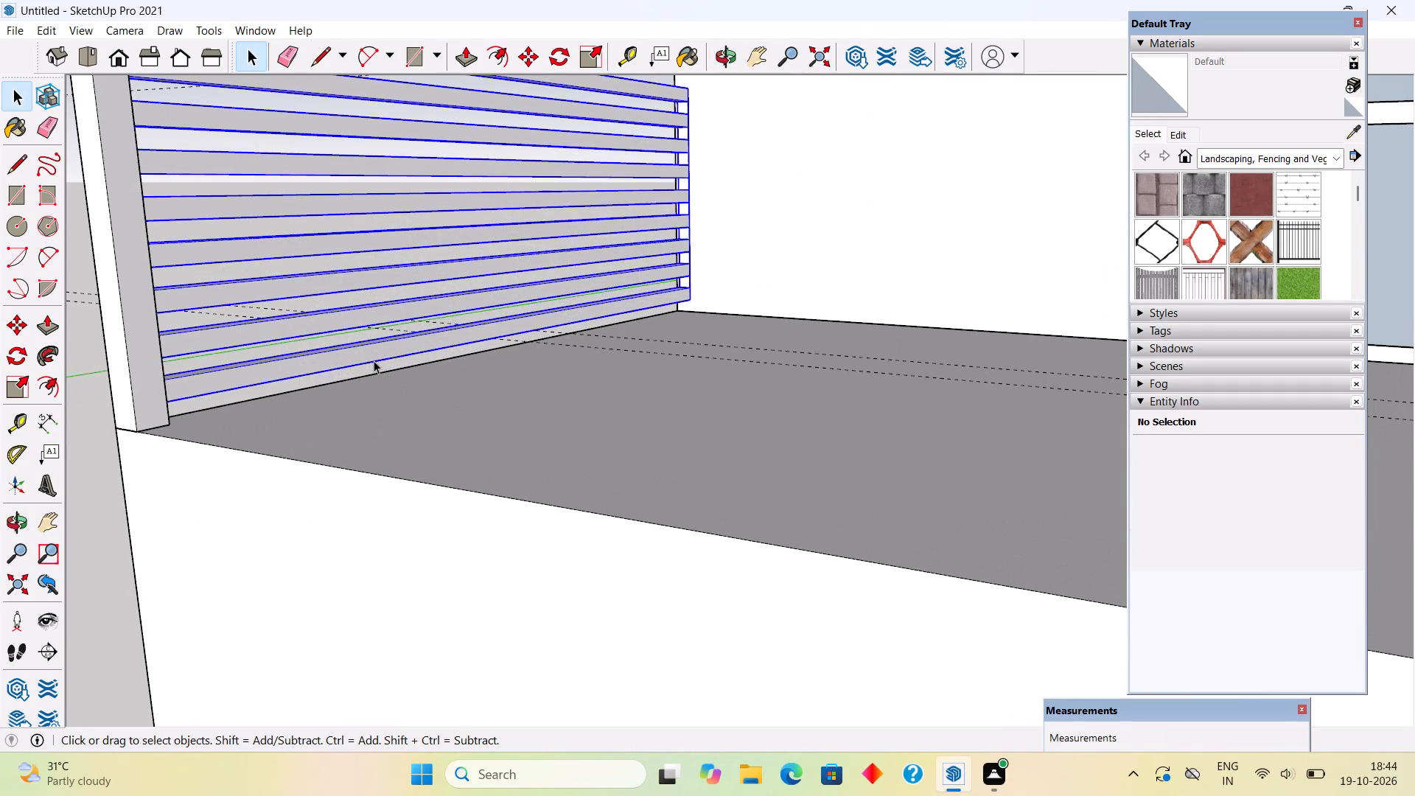
{"action": "middle_click_drag", "start_coordinate": [423, 394], "coordinate": [892, 411]}
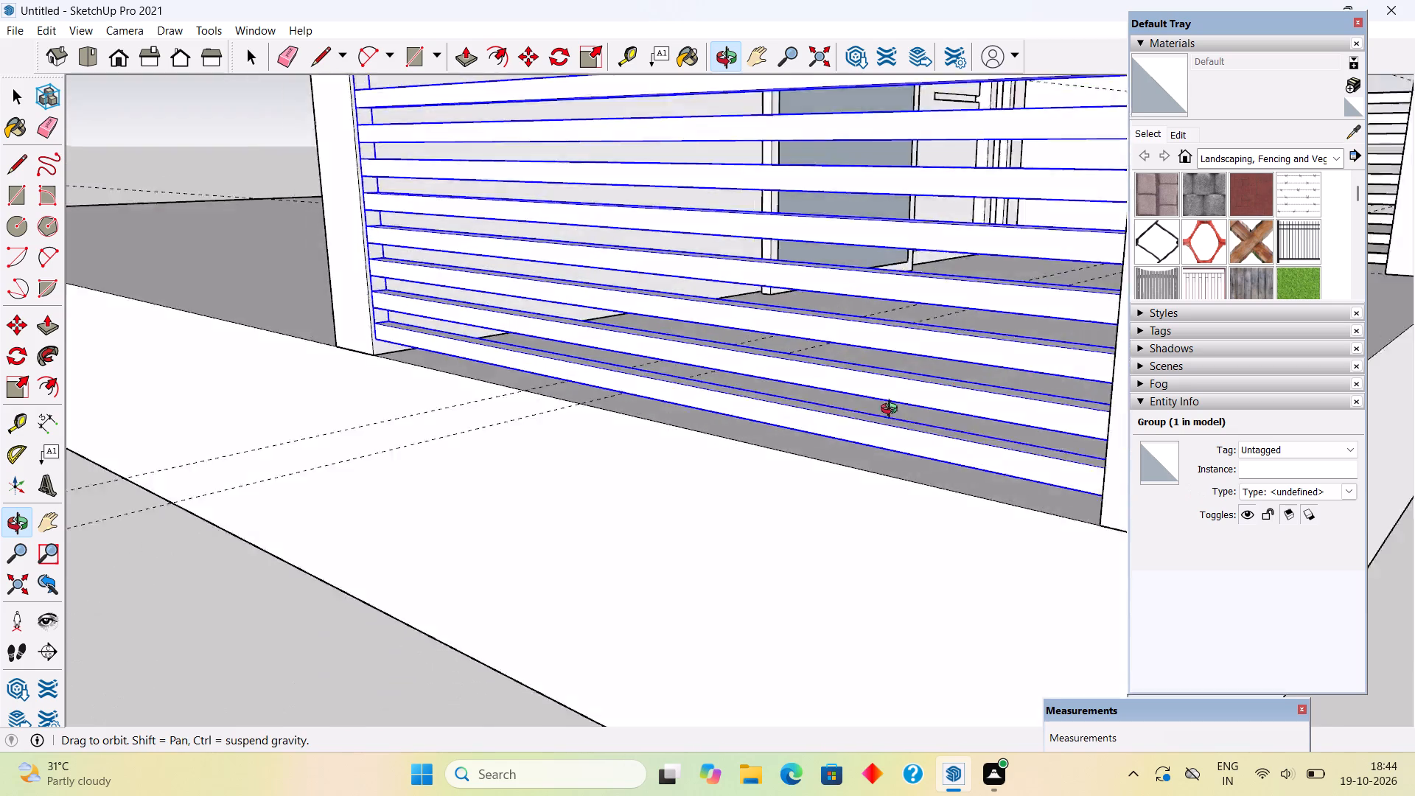
{"action": "middle_click_drag", "start_coordinate": [892, 411], "coordinate": [663, 410]}
{"action": "scroll", "coordinate": [668, 404], "scroll_direction": "down", "scroll_amount": 4}
{"action": "left_click", "coordinate": [474, 445]}
{"action": "scroll", "coordinate": [478, 422], "scroll_direction": "down", "scroll_amount": 7}
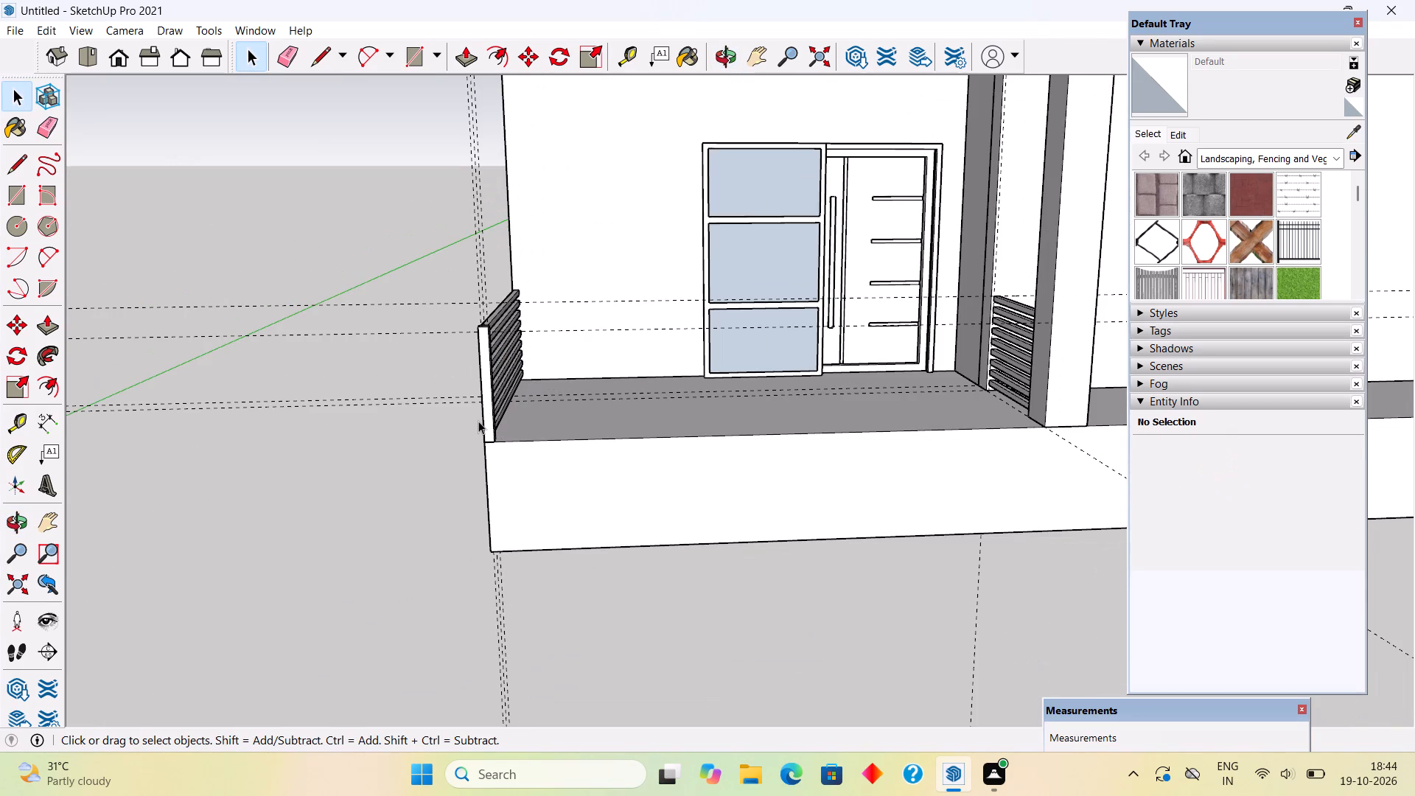
{"action": "middle_click_drag", "start_coordinate": [492, 462], "coordinate": [733, 601]}
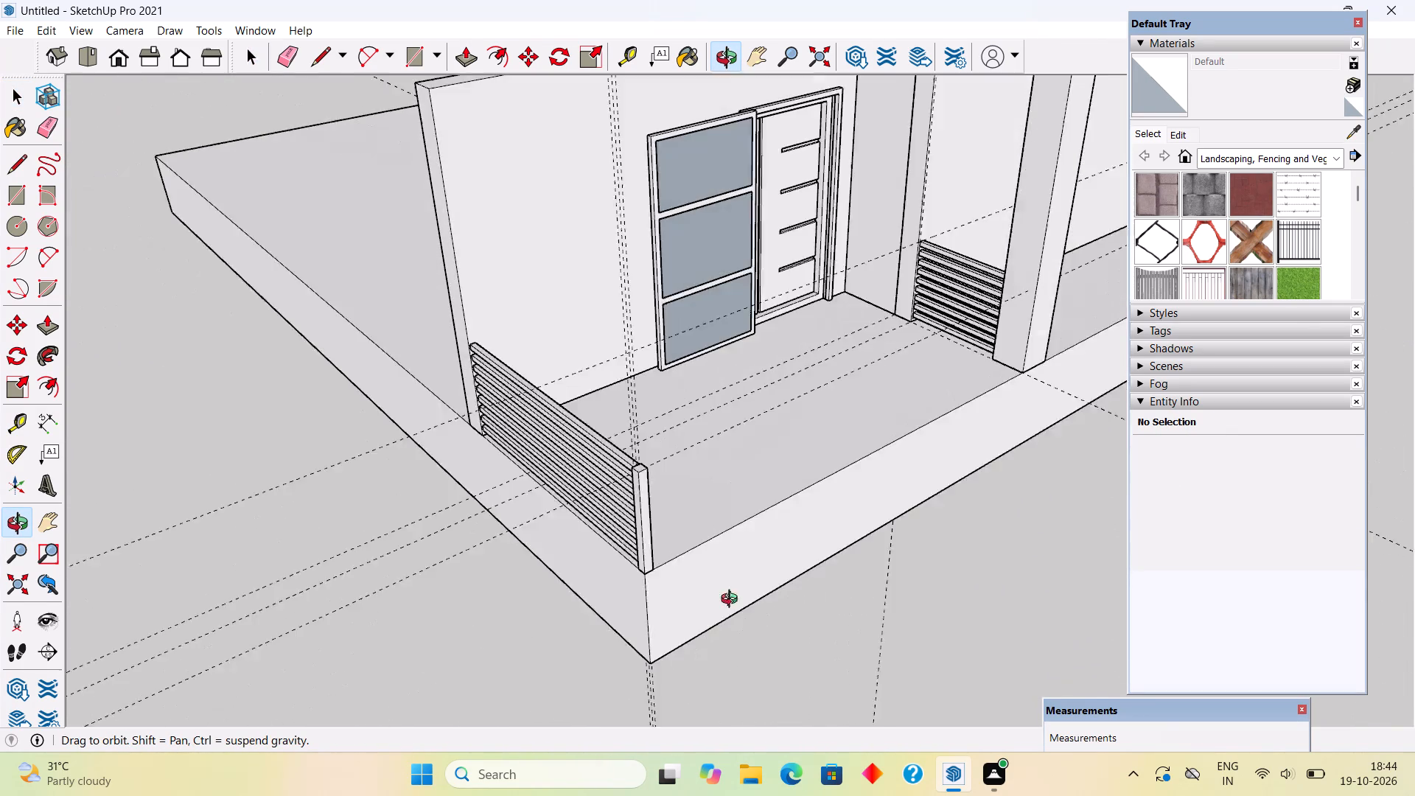
{"action": "middle_click_drag", "start_coordinate": [733, 601], "coordinate": [528, 455]}
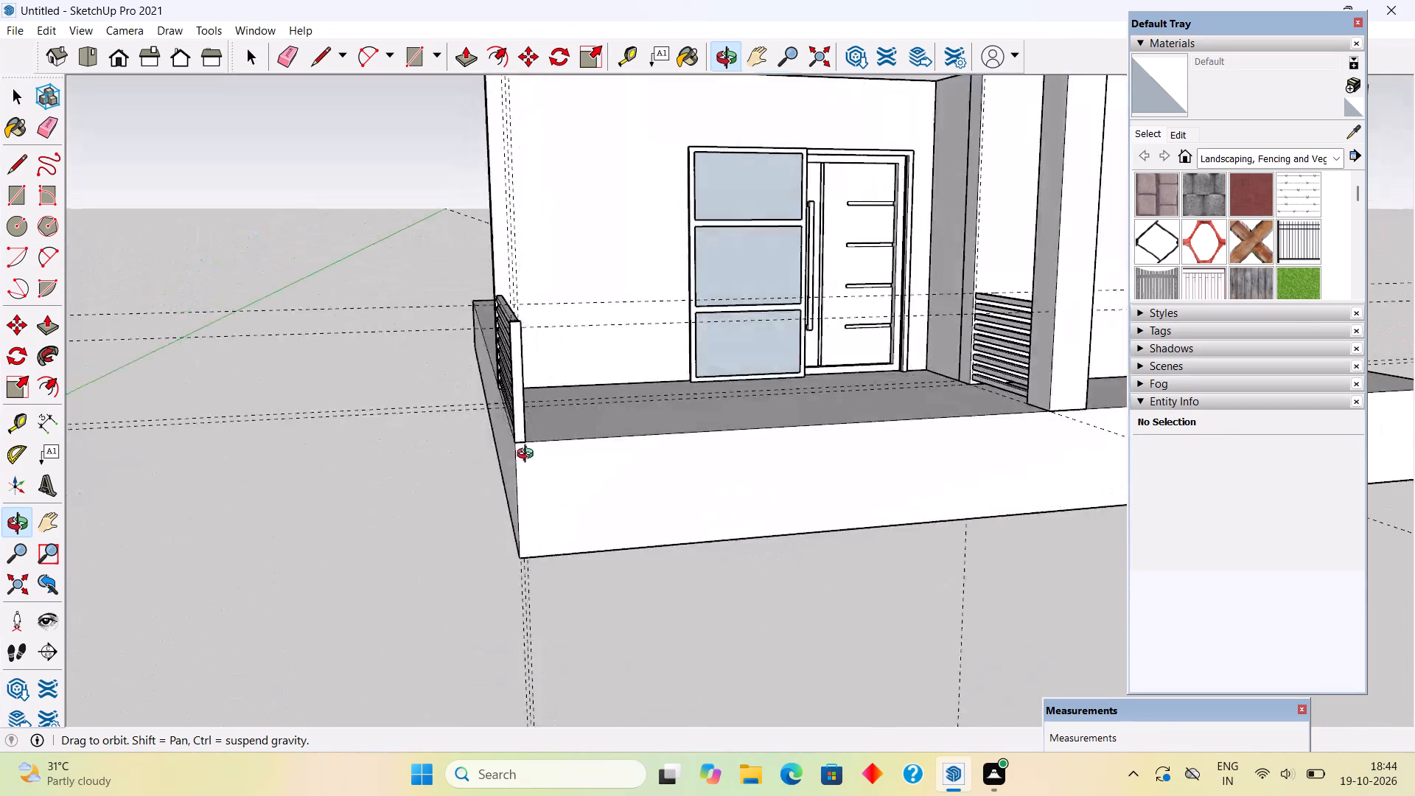
{"action": "middle_click_drag", "start_coordinate": [528, 455], "coordinate": [665, 556]}
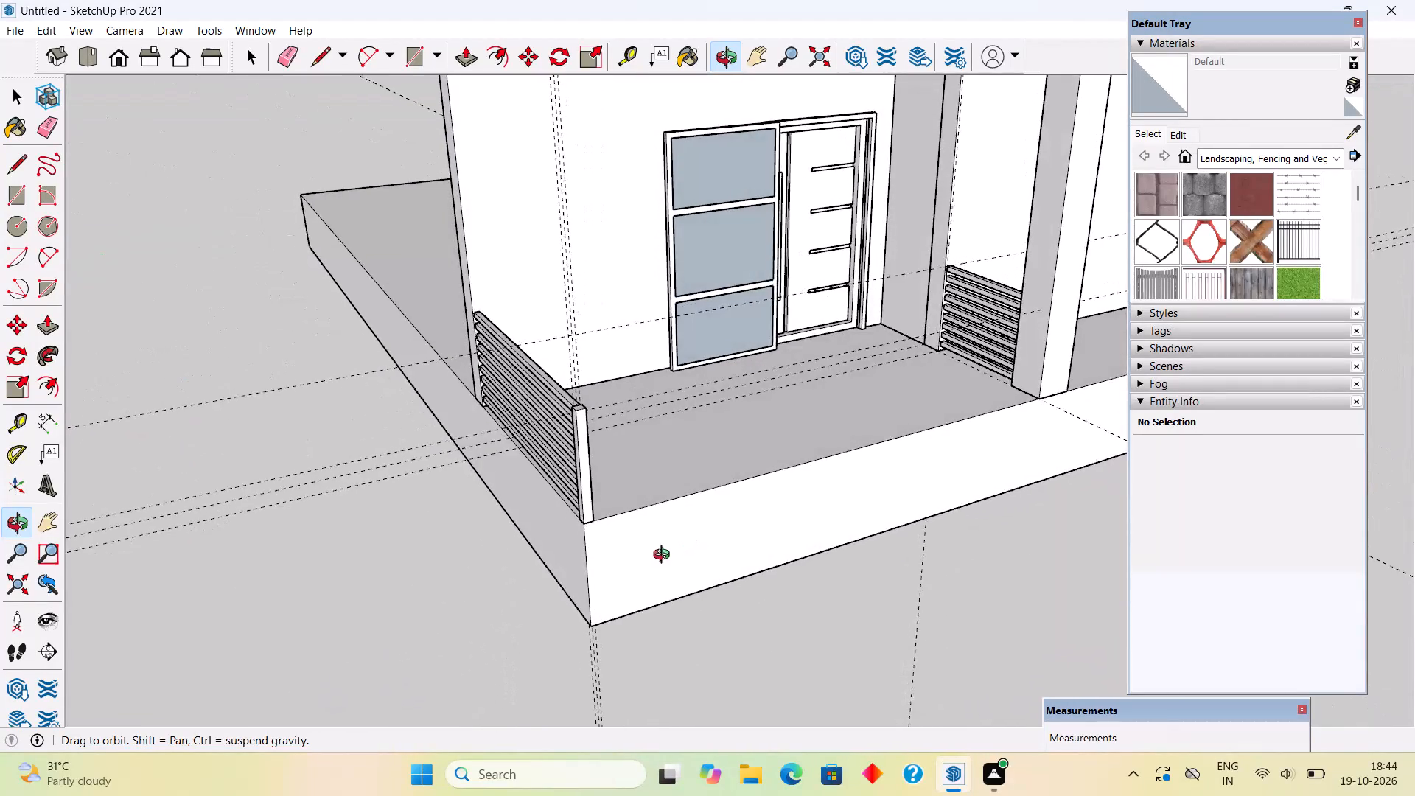
{"action": "middle_click_drag", "start_coordinate": [665, 556], "coordinate": [659, 549]}
{"action": "scroll", "coordinate": [646, 525], "scroll_direction": "down", "scroll_amount": 11}
{"action": "middle_click_drag", "start_coordinate": [745, 517], "coordinate": [682, 385]}
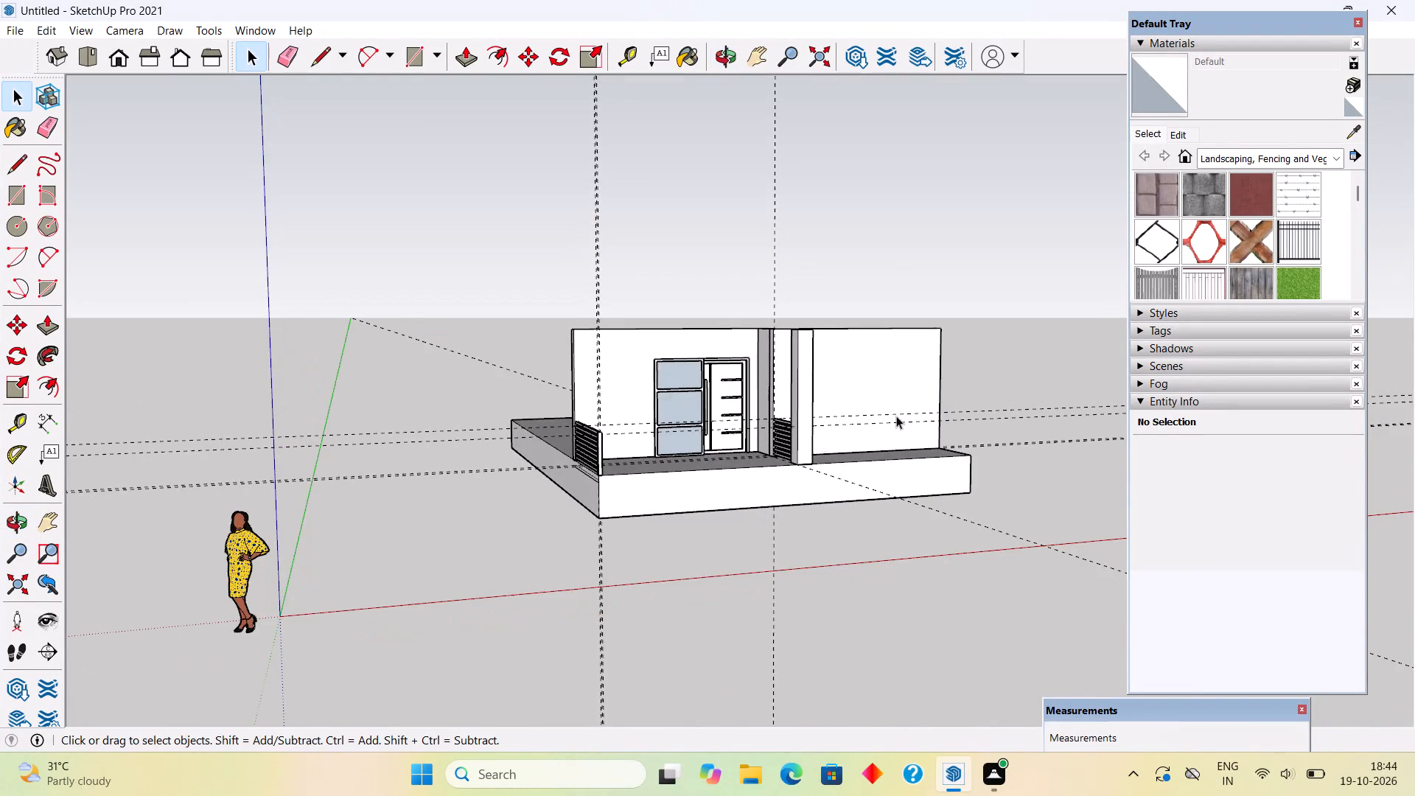
{"action": "middle_click_drag", "start_coordinate": [884, 414], "coordinate": [710, 413]}
{"action": "middle_click_drag", "start_coordinate": [988, 443], "coordinate": [999, 528]}
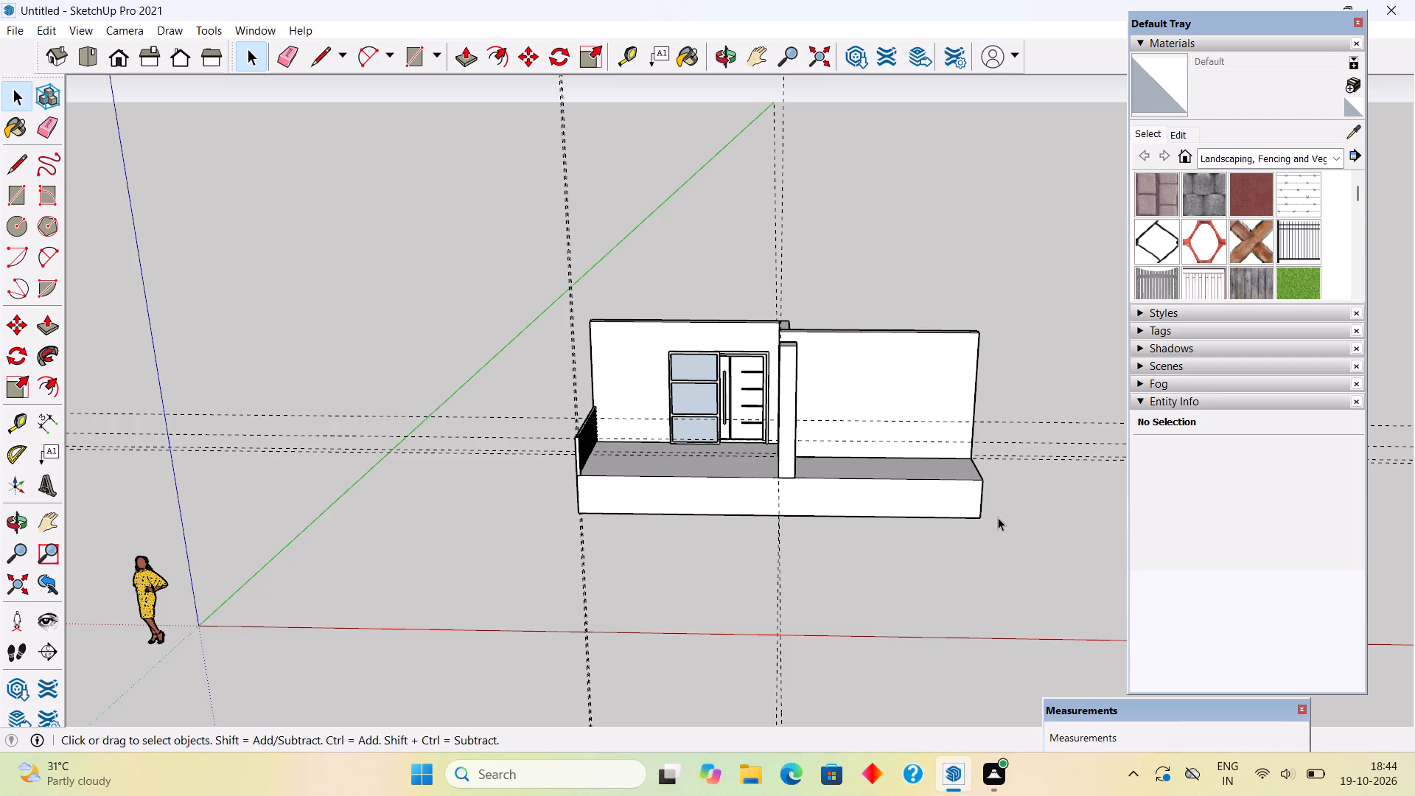
{"action": "middle_click_drag", "start_coordinate": [879, 422], "coordinate": [894, 572]}
{"action": "middle_click_drag", "start_coordinate": [851, 461], "coordinate": [873, 520]}
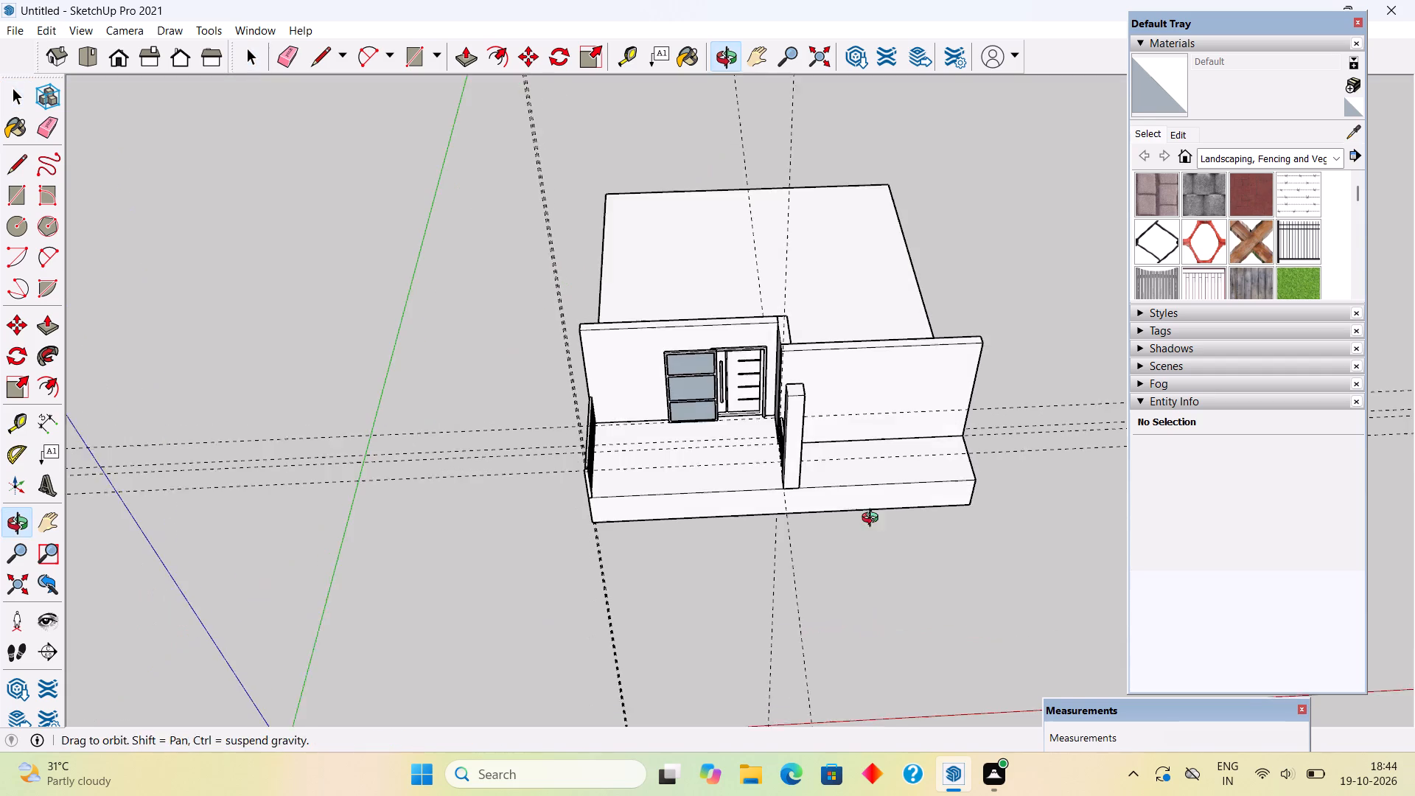
{"action": "middle_click_drag", "start_coordinate": [873, 520], "coordinate": [878, 542]}
Delete the long wall group that runs behind the porch column from the short return wall to the platform's side.
{"action": "scroll", "coordinate": [876, 405], "scroll_direction": "up", "scroll_amount": 6}
{"action": "scroll", "coordinate": [741, 361], "scroll_direction": "up", "scroll_amount": 1}
{"action": "middle_click_drag", "start_coordinate": [747, 355], "coordinate": [1097, 329]}
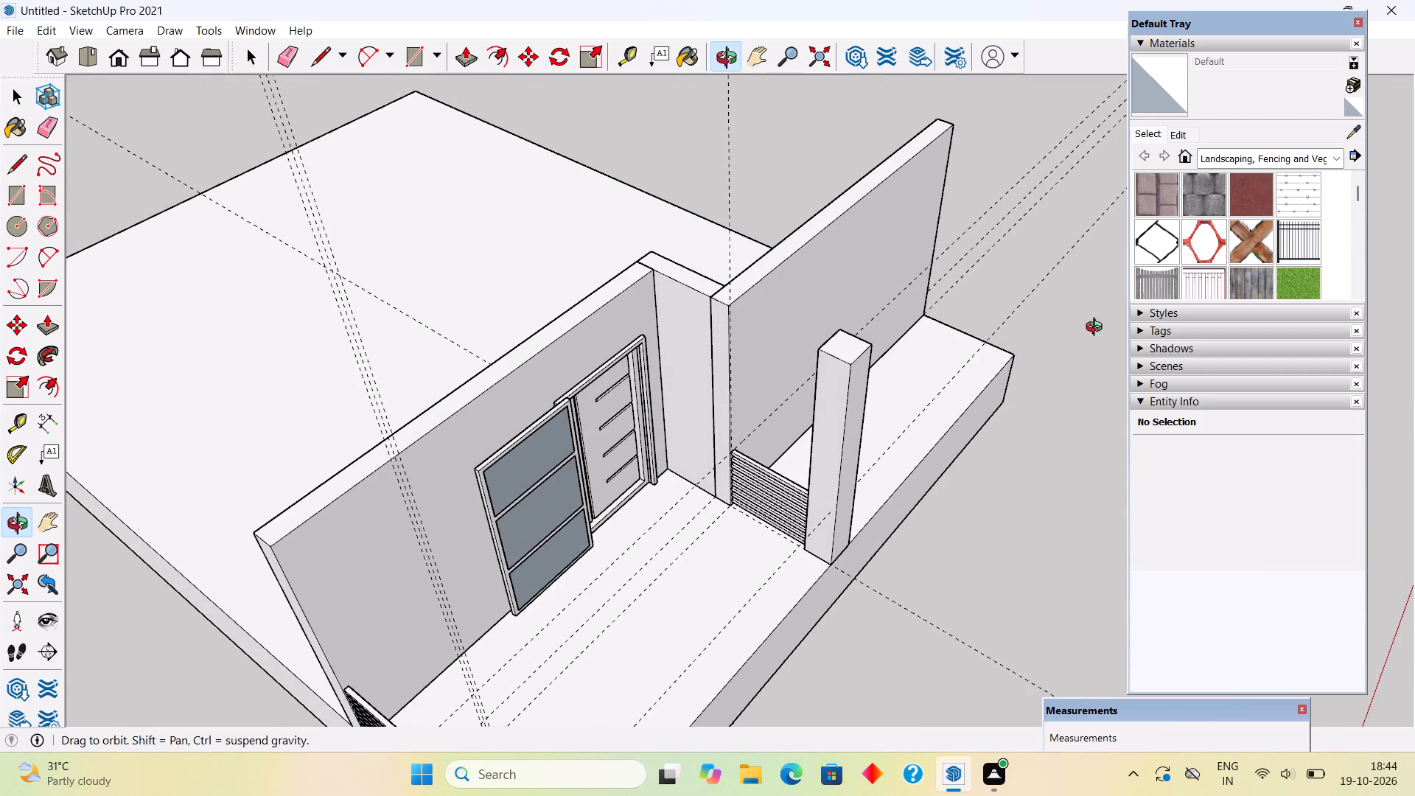
{"action": "middle_click_drag", "start_coordinate": [1097, 329], "coordinate": [1098, 327]}
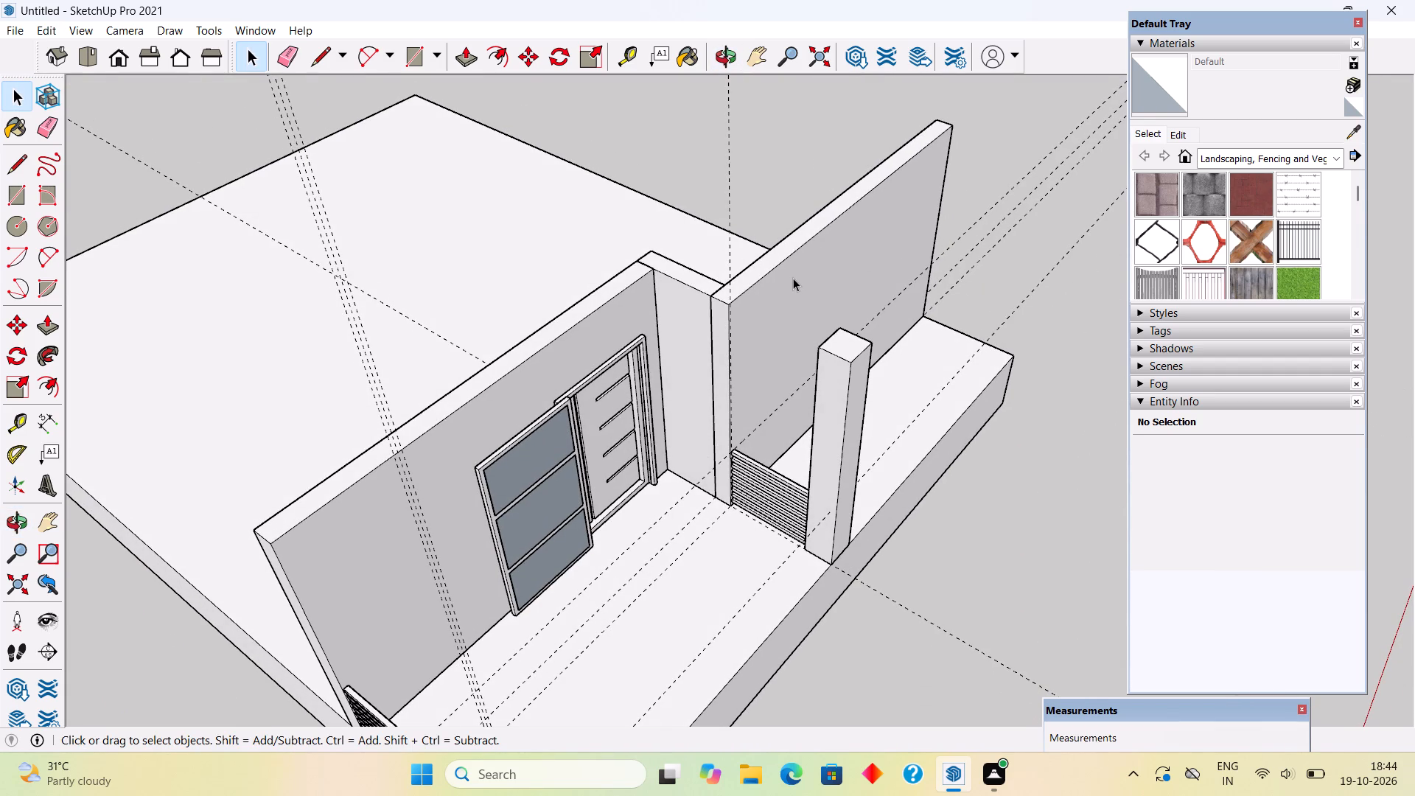
{"action": "left_click", "coordinate": [793, 278]}
{"action": "key", "text": "BackSpace"}
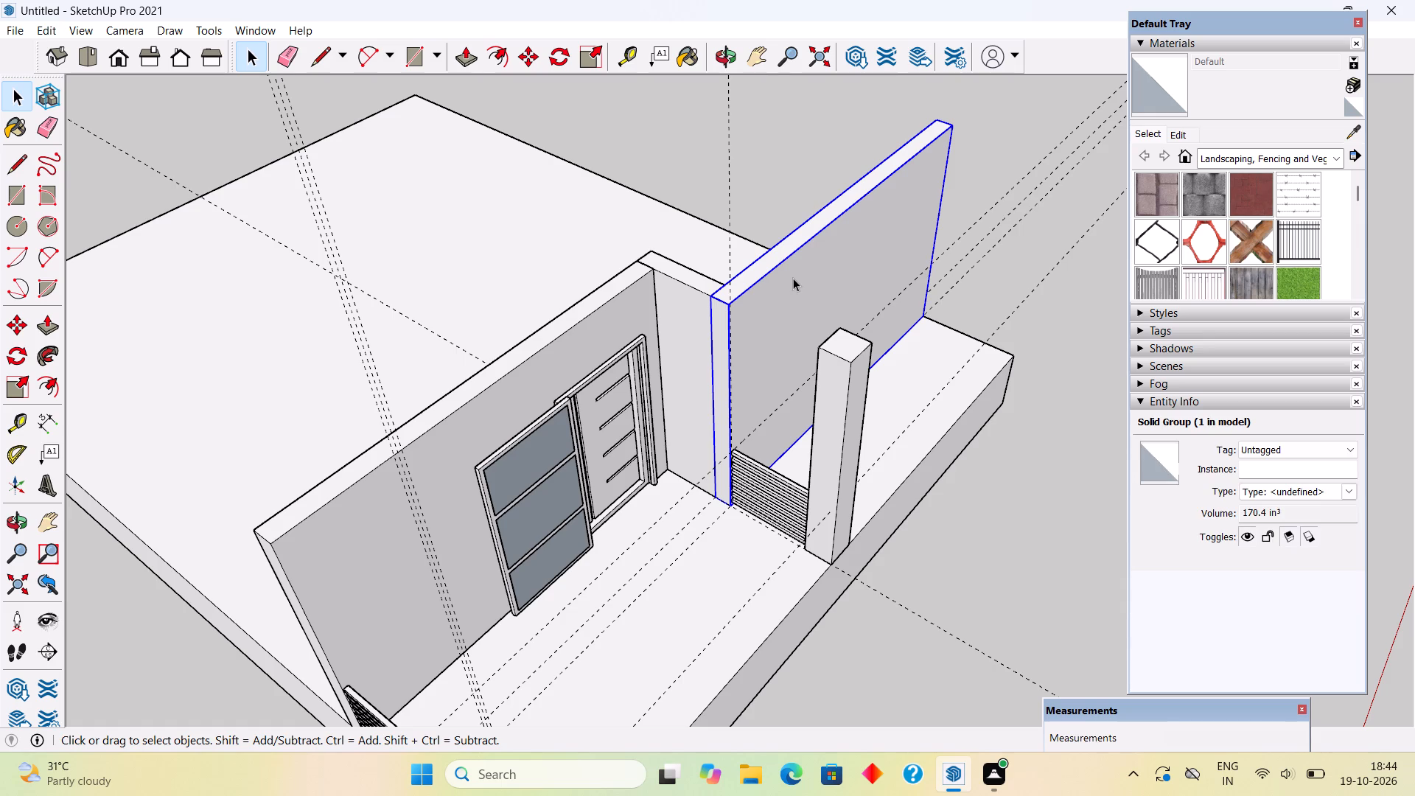
{"action": "key", "text": "Delete"}
Push the end face of the short return wall inward by 9" inside its group, and leave the group.
{"action": "scroll", "coordinate": [744, 327], "scroll_direction": "up", "scroll_amount": 3}
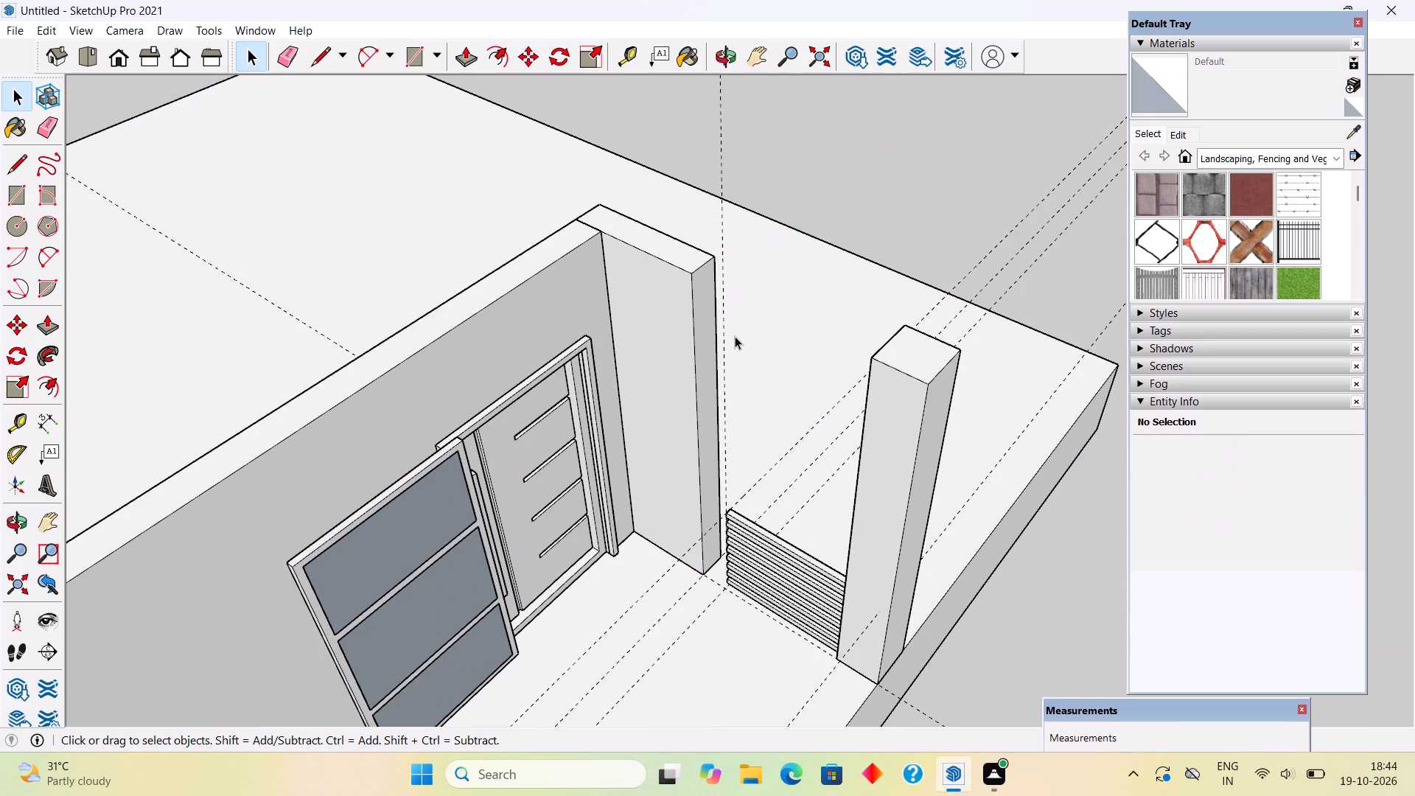
{"action": "triple_click", "coordinate": [711, 369]}
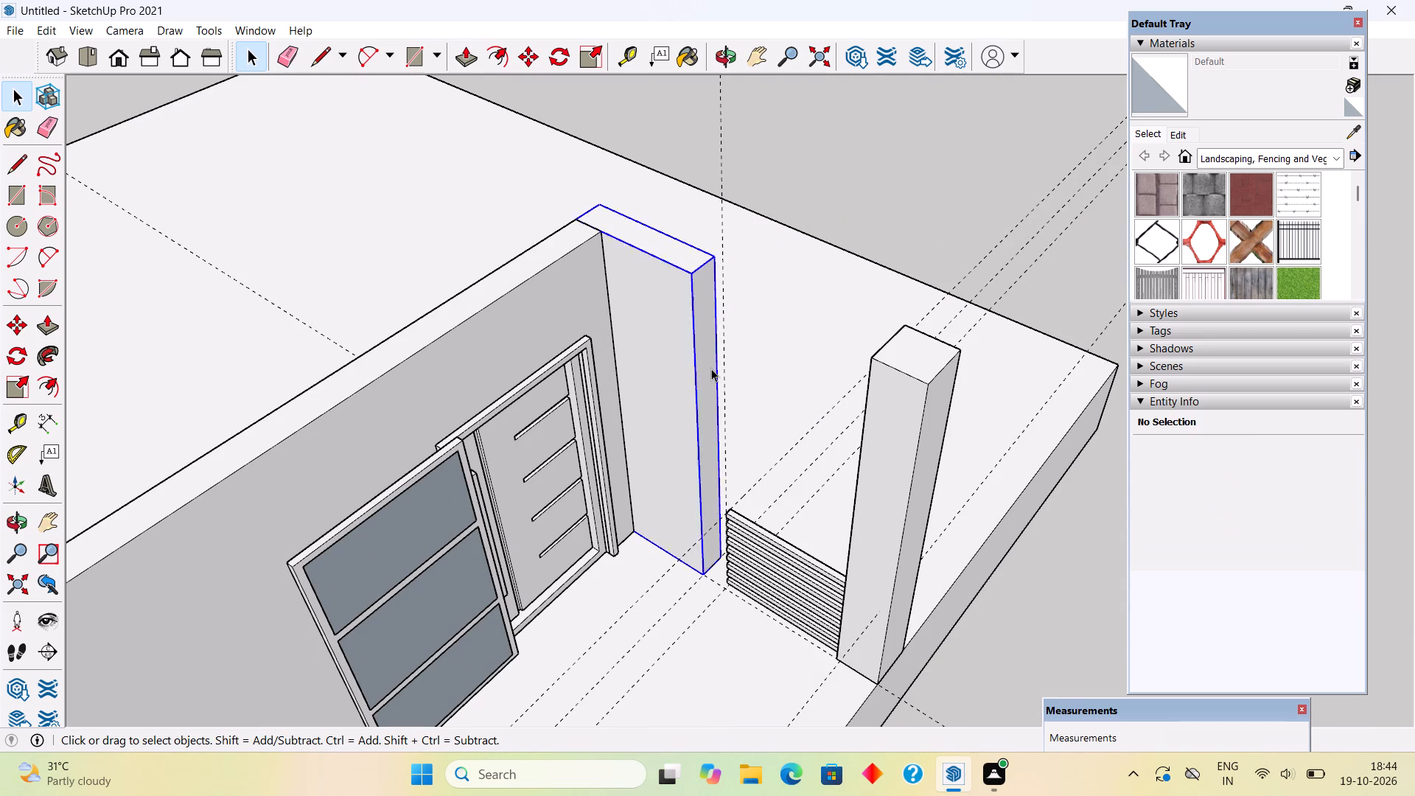
{"action": "key", "text": "p"}
{"action": "left_click", "coordinate": [711, 369]}
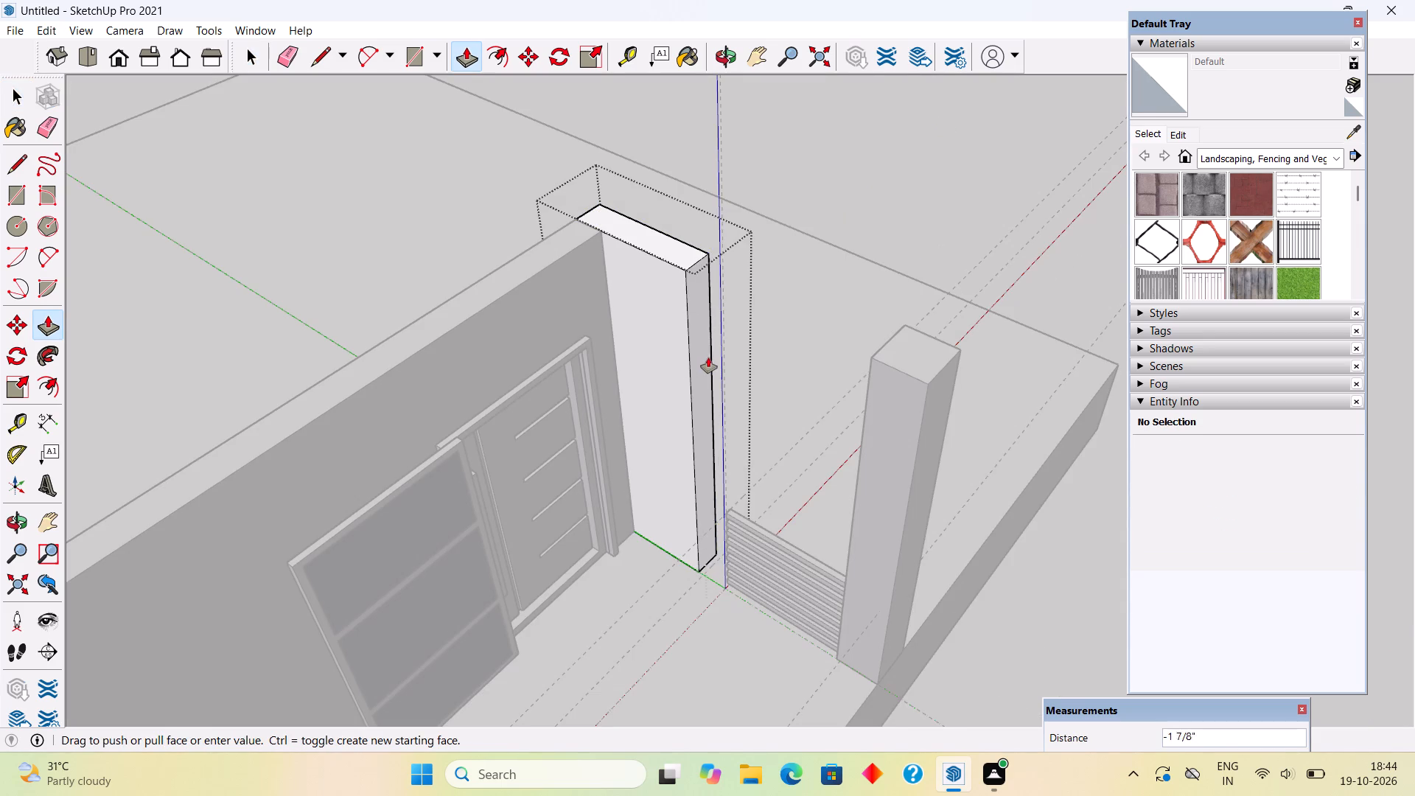
{"action": "type", "text": "9\""}
{"action": "key", "text": "Return"}
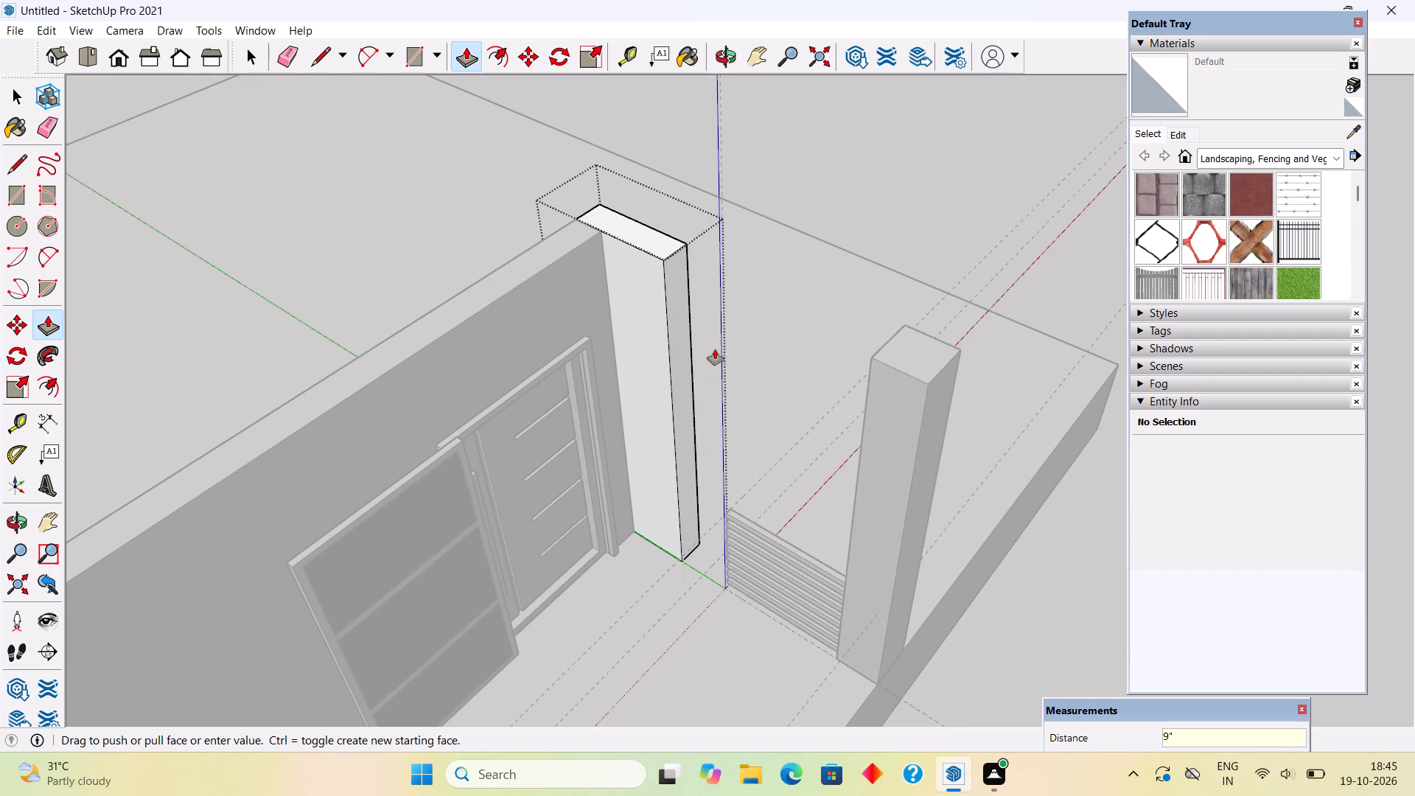
{"action": "middle_click_drag", "start_coordinate": [719, 441], "coordinate": [739, 523]}
{"action": "key", "text": "space"}
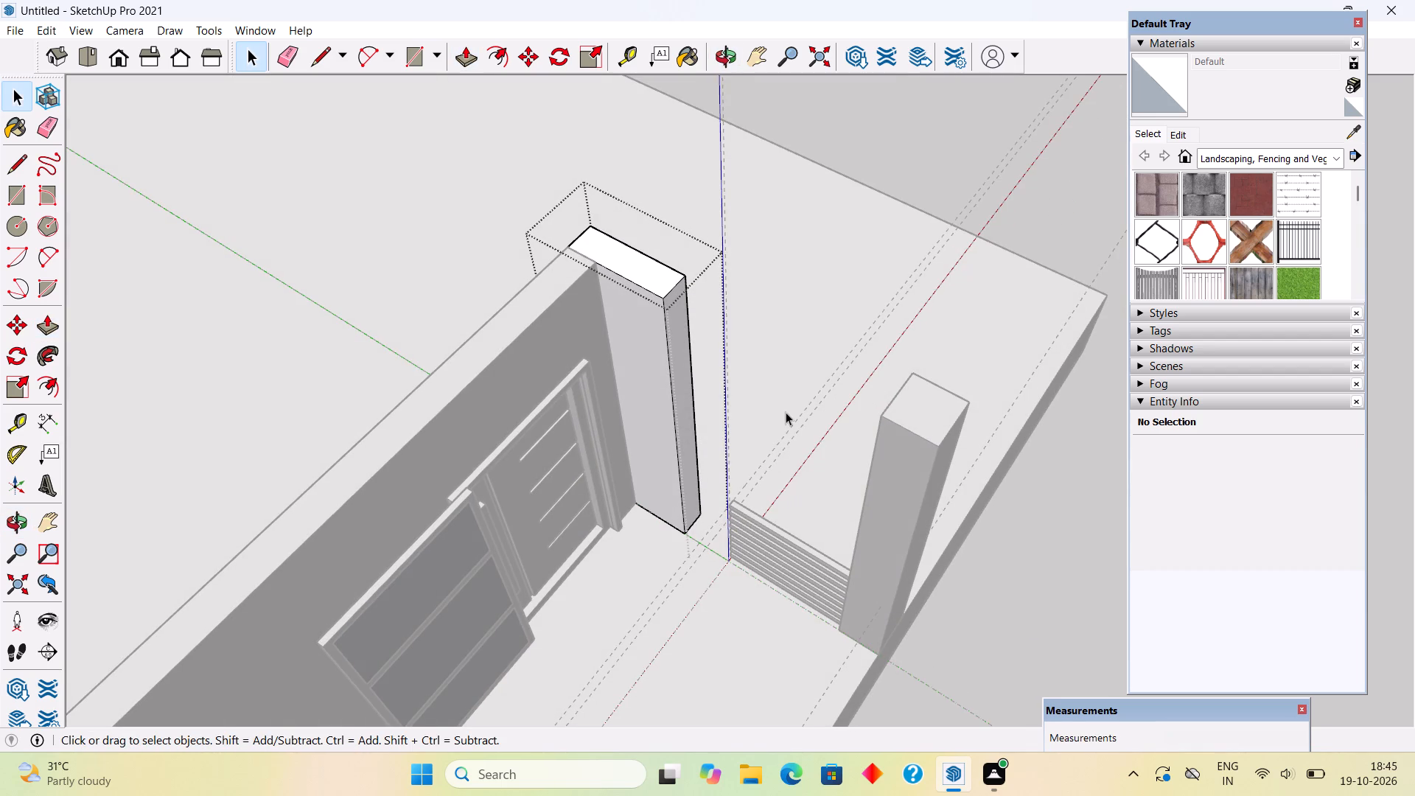
{"action": "left_click", "coordinate": [898, 175]}
Create a guide line along the bottom edge of the shortened return wall's end face, across the platform.
{"action": "middle_click_drag", "start_coordinate": [859, 262], "coordinate": [854, 413]}
{"action": "scroll", "coordinate": [750, 448], "scroll_direction": "up", "scroll_amount": 8}
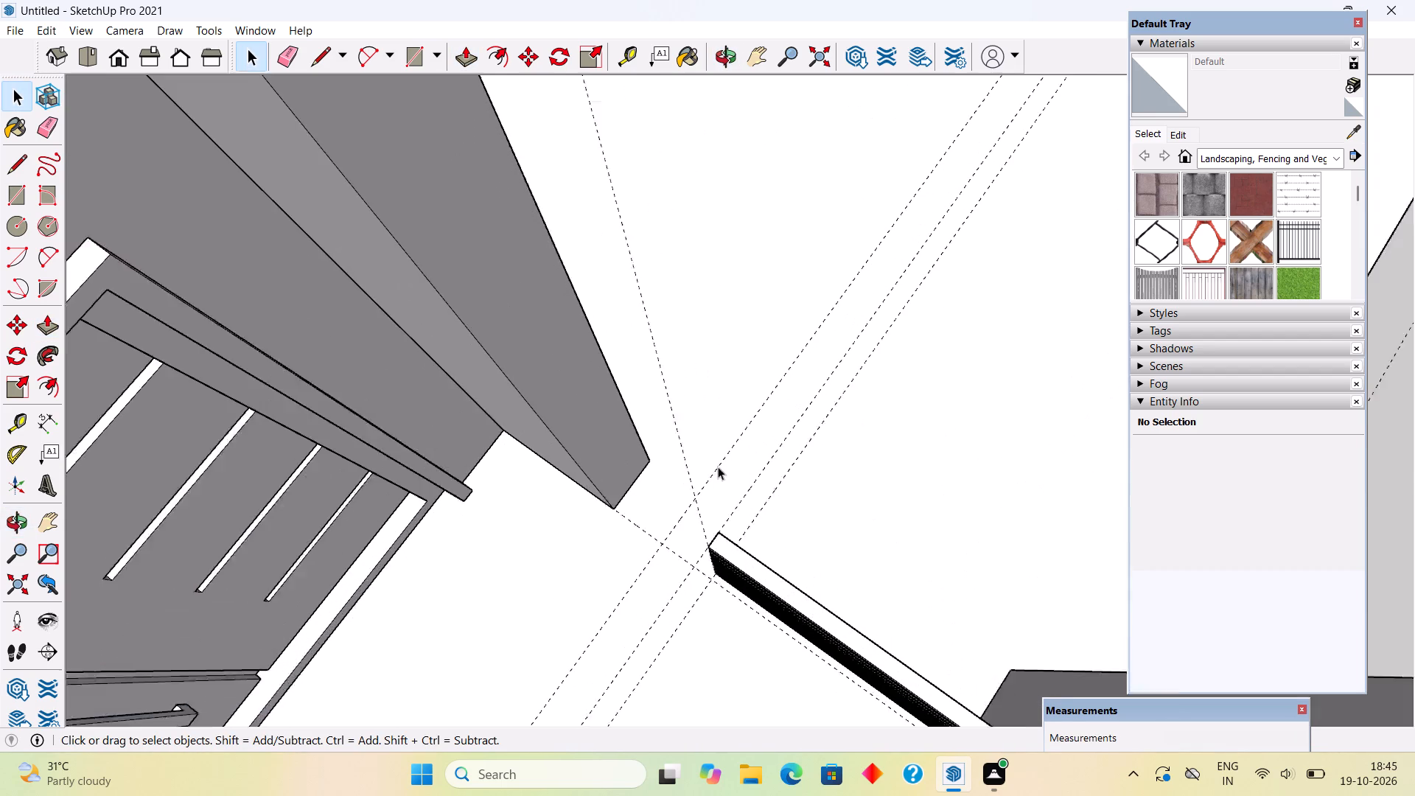
{"action": "scroll", "coordinate": [718, 467], "scroll_direction": "up", "scroll_amount": 1}
{"action": "key", "text": "t"}
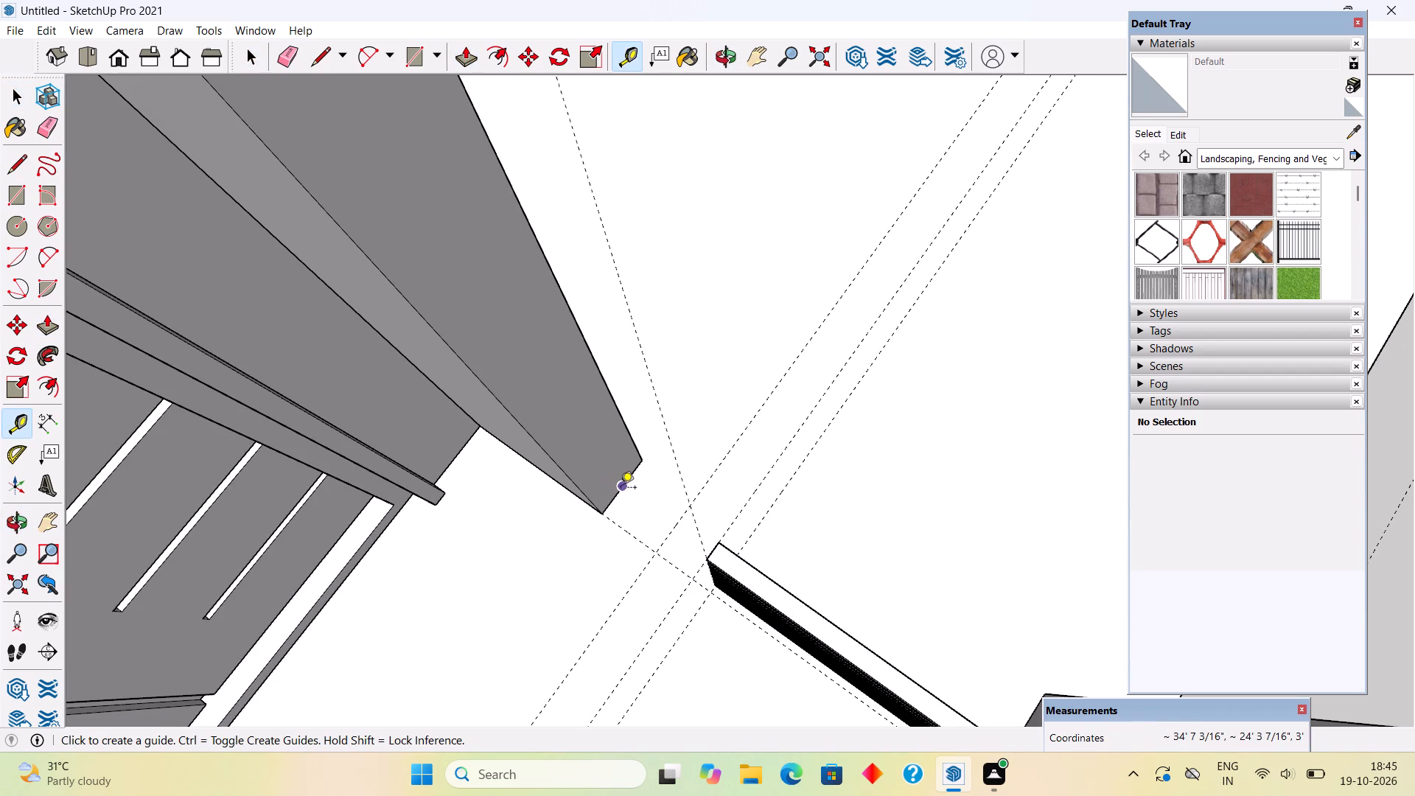
{"action": "double_click", "coordinate": [621, 489]}
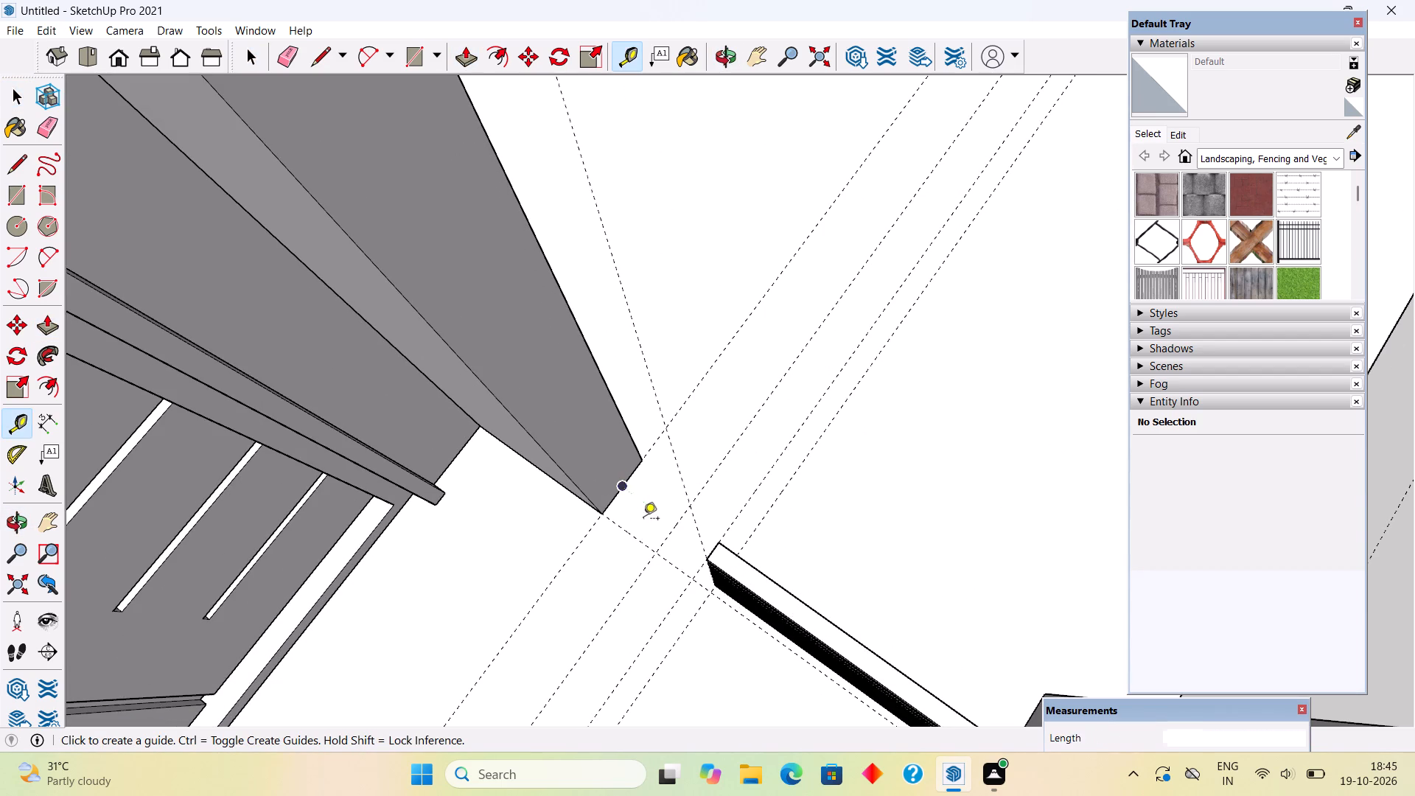
Draw a 15' by 9" rectangle on the platform from the return wall's end corner to the platform's side edge.
{"action": "key", "text": "r"}
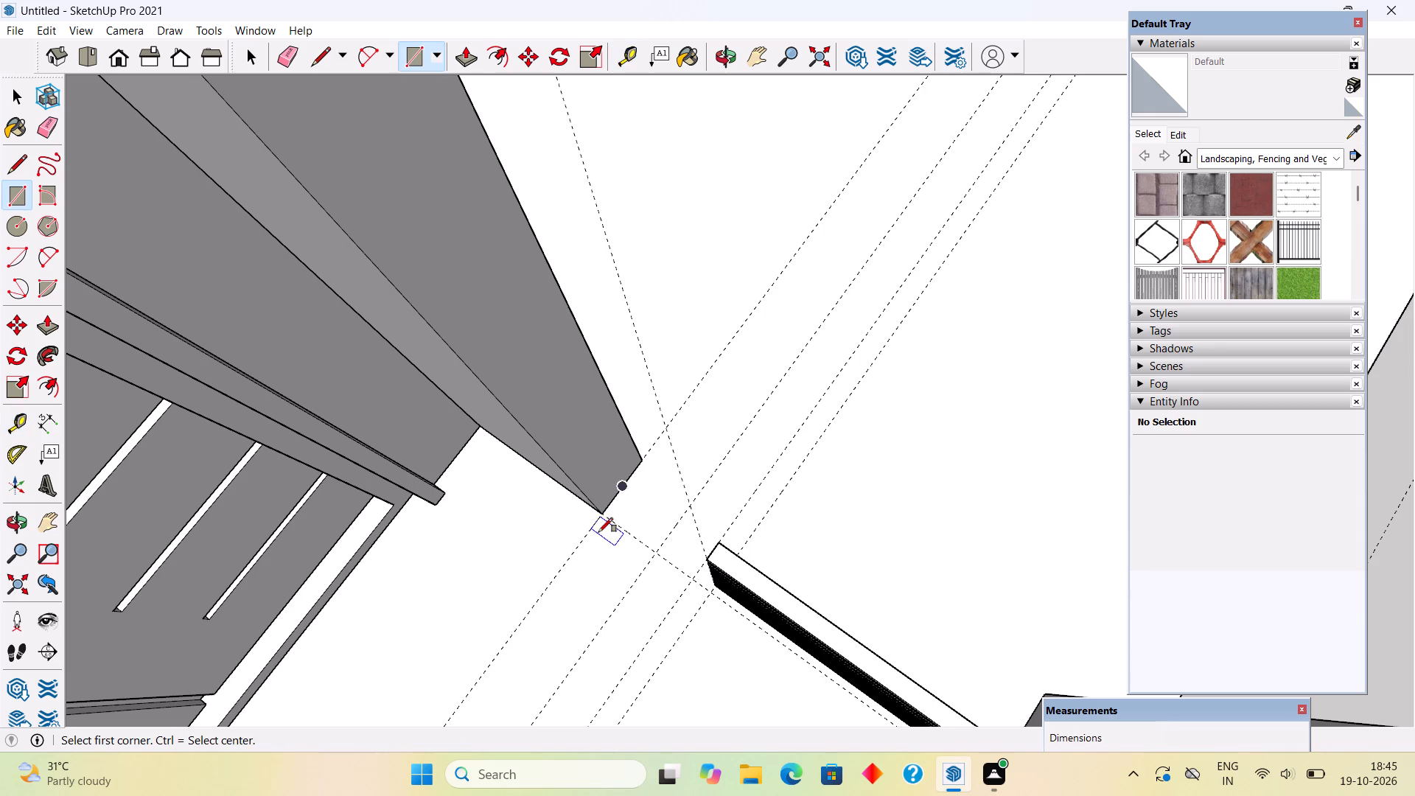
{"action": "left_click", "coordinate": [601, 515]}
{"action": "scroll", "coordinate": [602, 476], "scroll_direction": "down", "scroll_amount": 10}
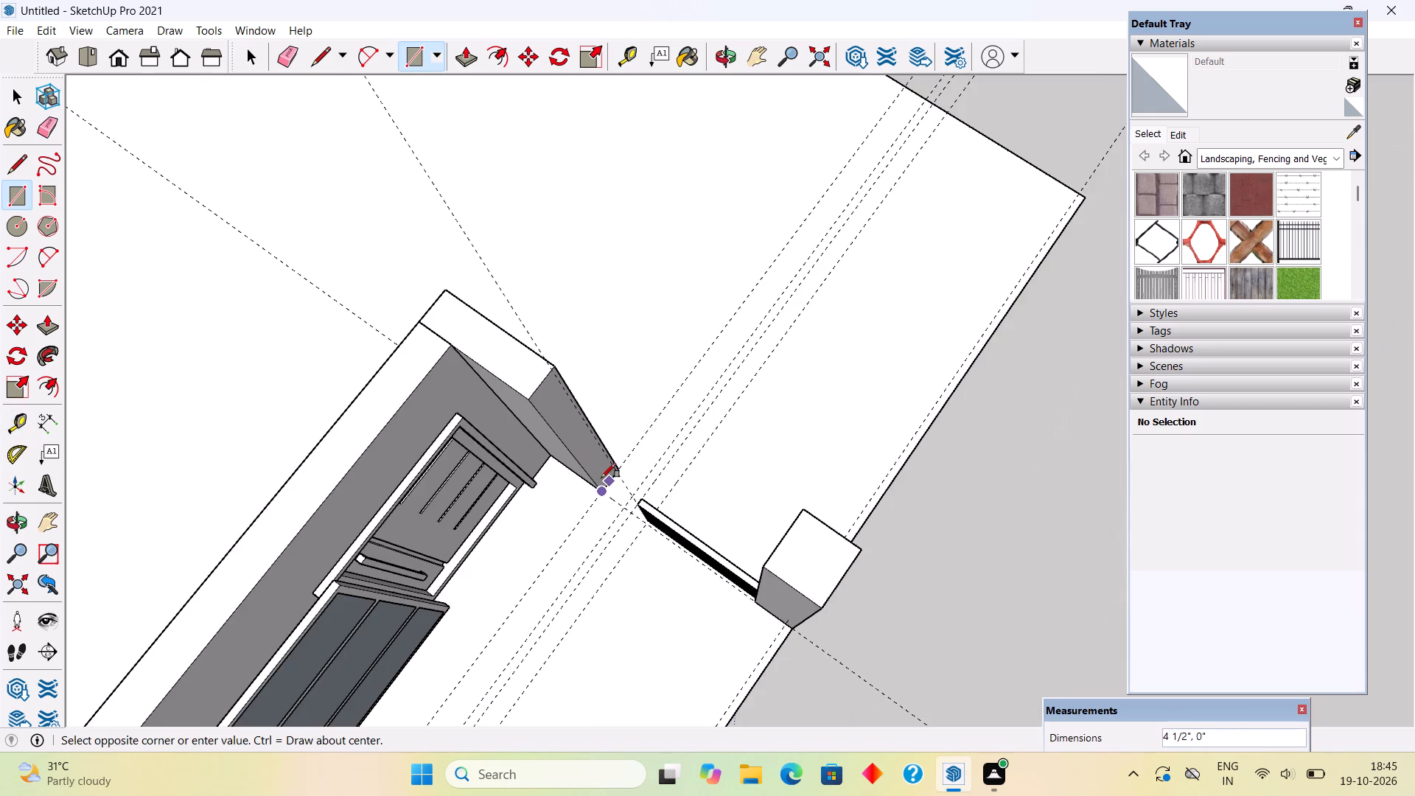
{"action": "scroll", "coordinate": [601, 478], "scroll_direction": "down", "scroll_amount": 2}
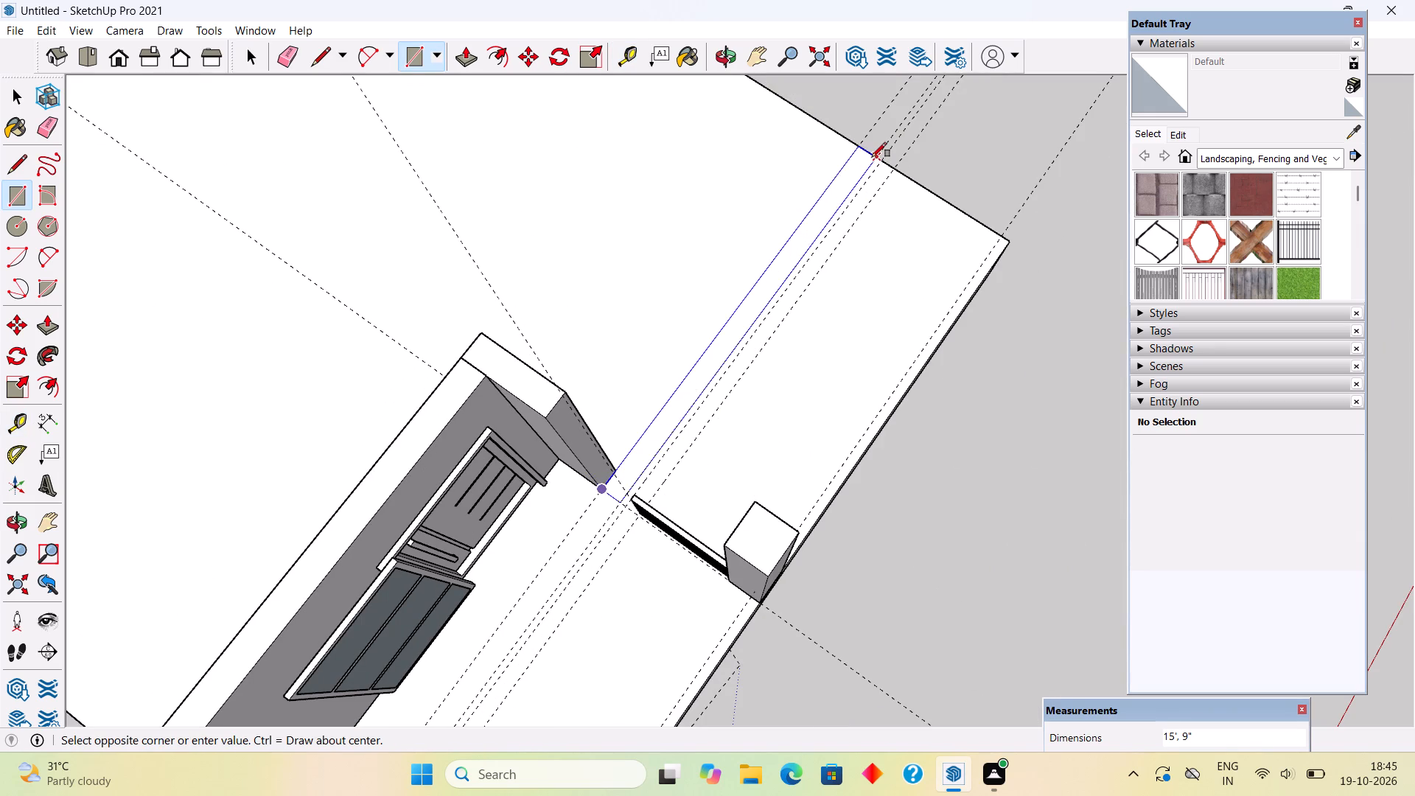
{"action": "left_click", "coordinate": [872, 157]}
Push/Pull the rectangle up 10' to the top of the return wall to form the new wall.
{"action": "key", "text": "p"}
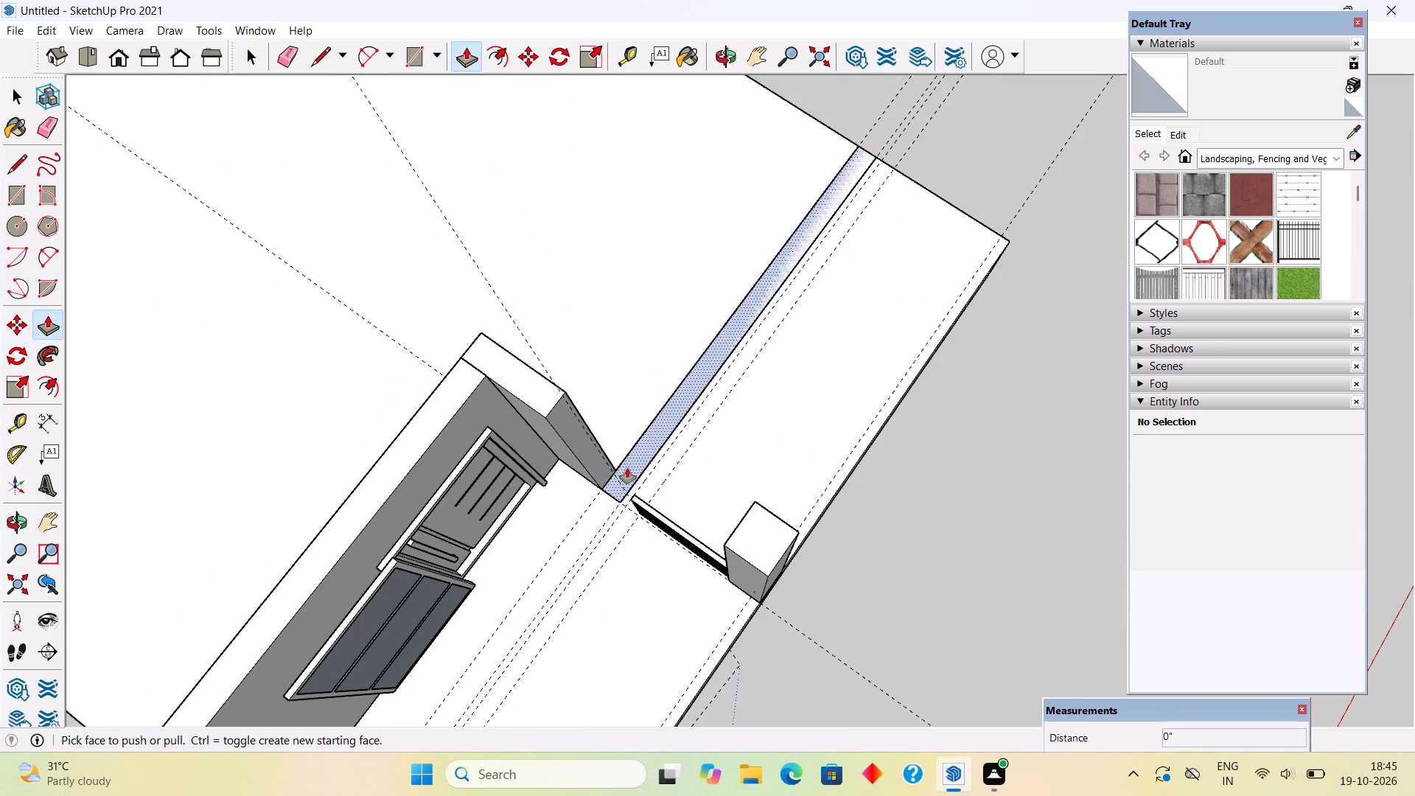
{"action": "left_click", "coordinate": [622, 464]}
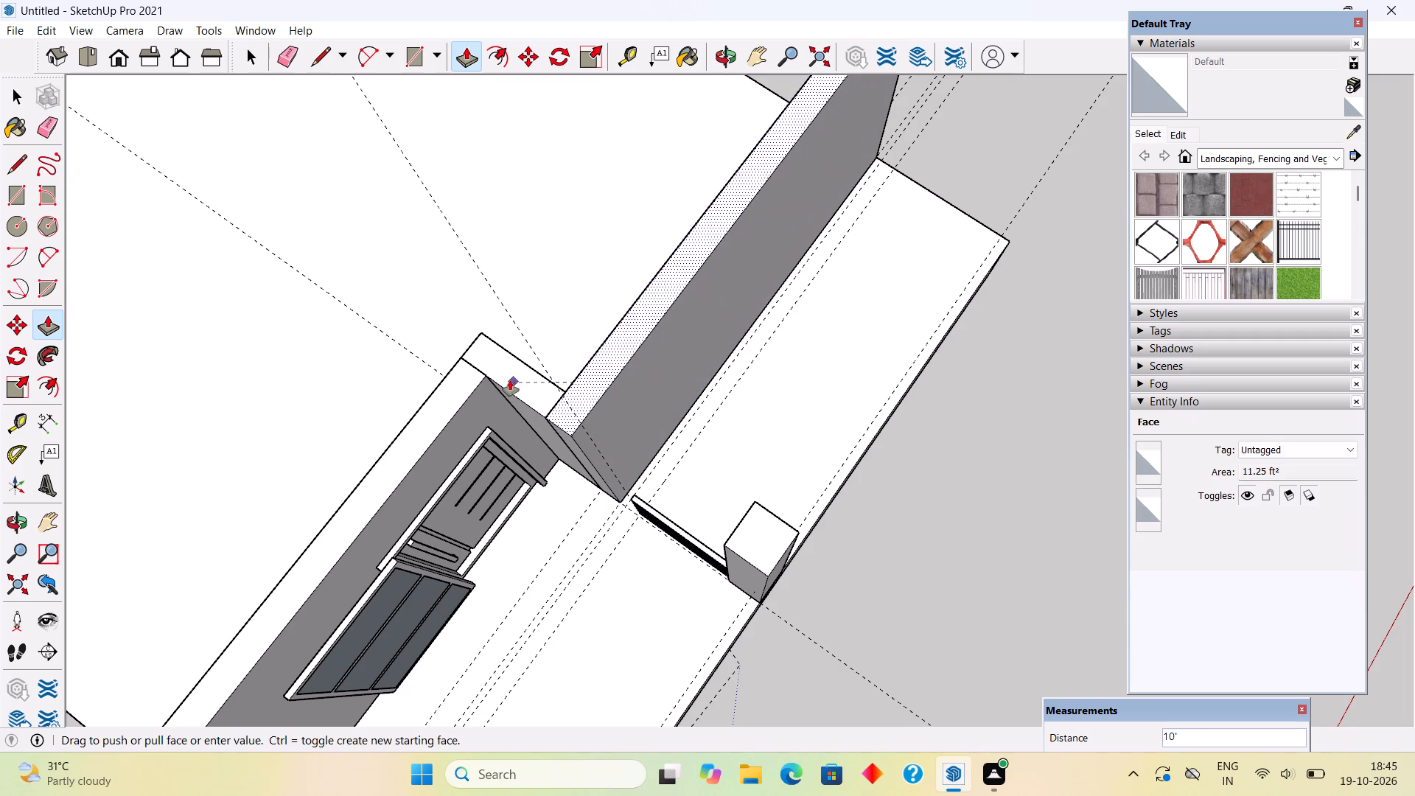
{"action": "left_click", "coordinate": [510, 380]}
{"action": "key", "text": "space"}
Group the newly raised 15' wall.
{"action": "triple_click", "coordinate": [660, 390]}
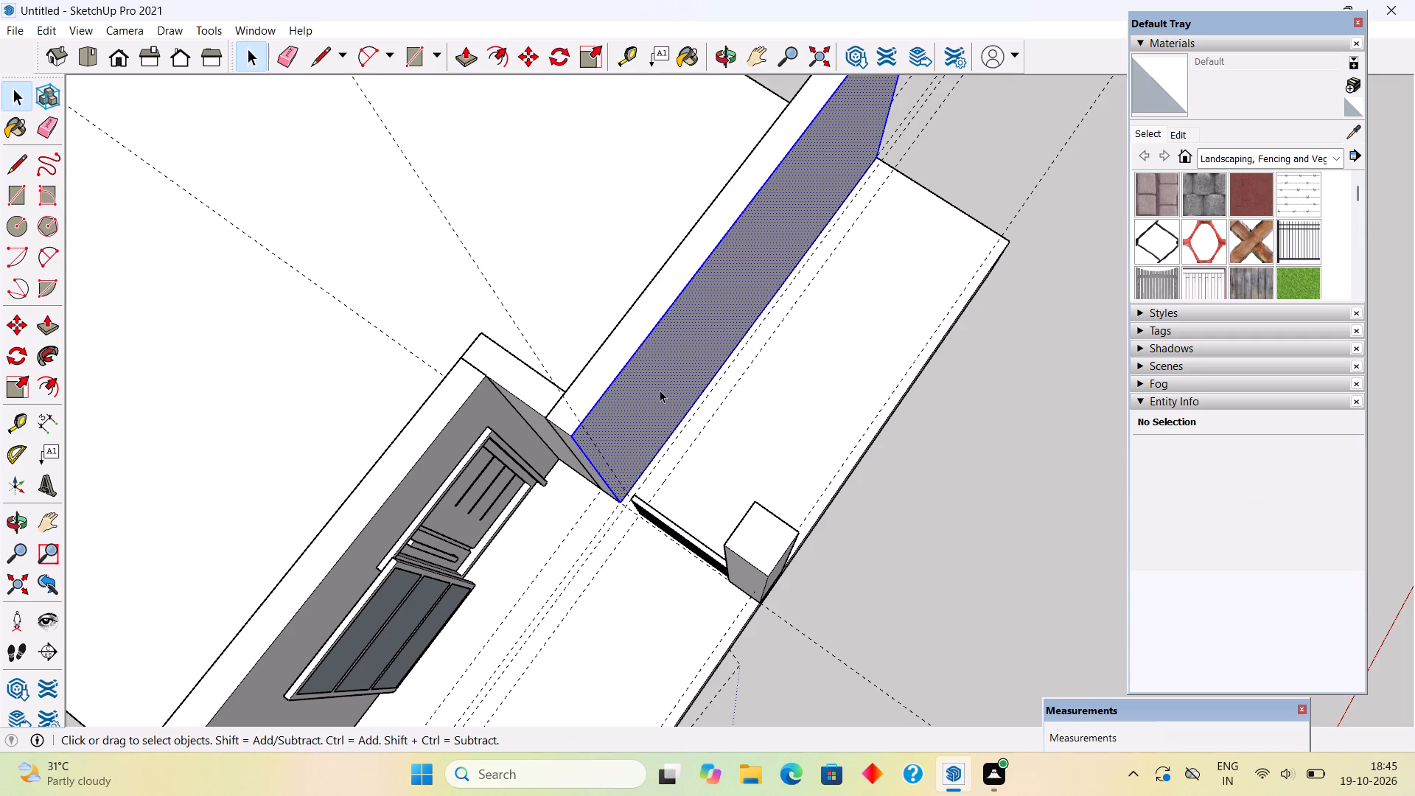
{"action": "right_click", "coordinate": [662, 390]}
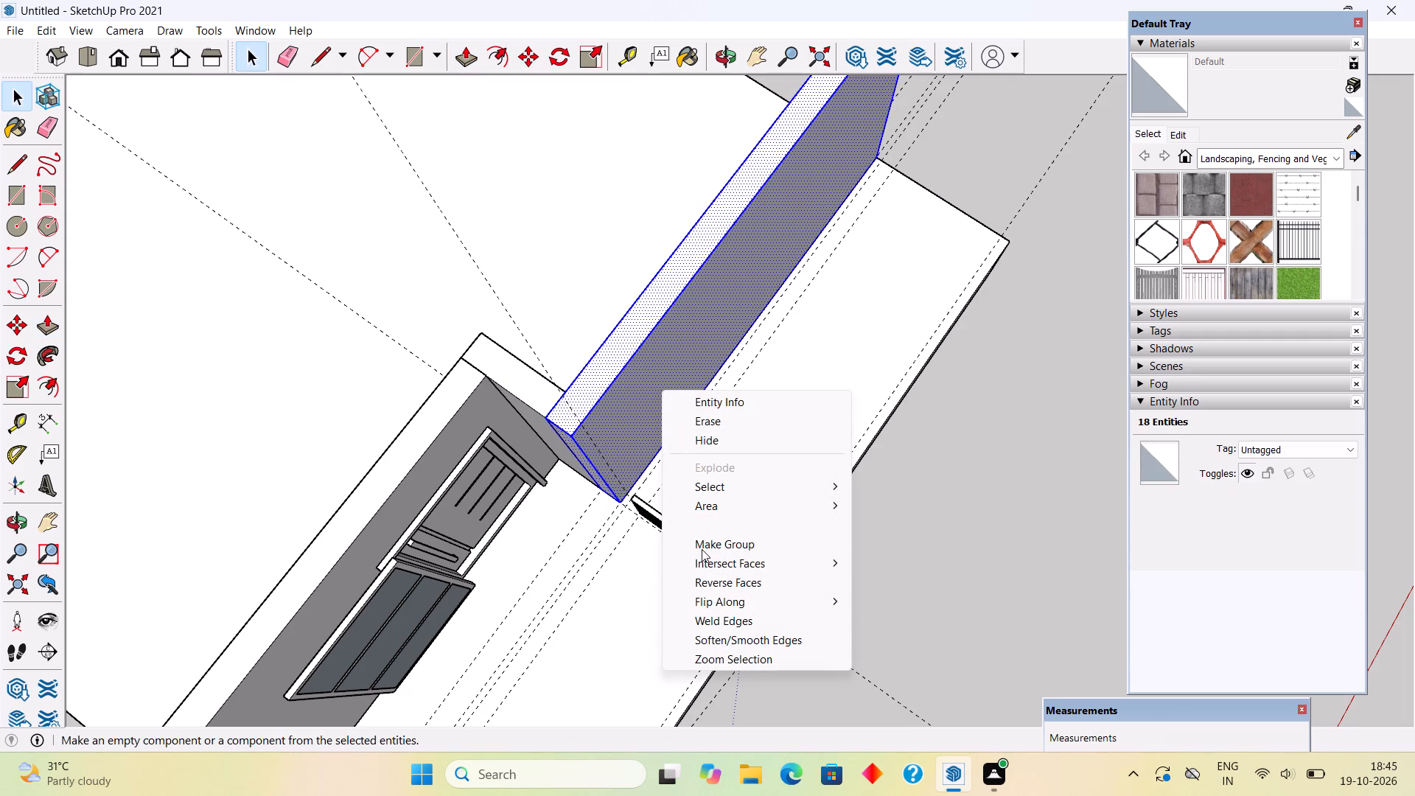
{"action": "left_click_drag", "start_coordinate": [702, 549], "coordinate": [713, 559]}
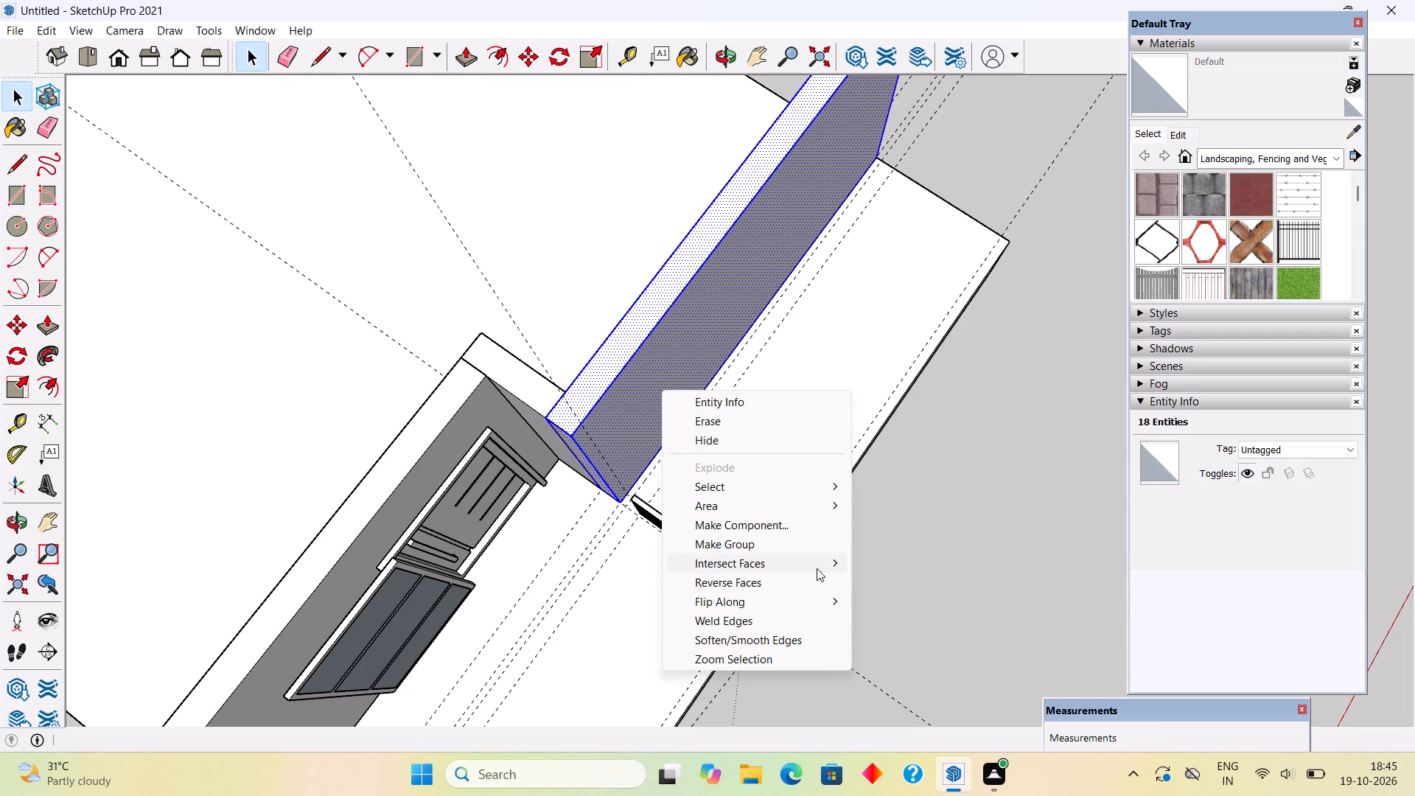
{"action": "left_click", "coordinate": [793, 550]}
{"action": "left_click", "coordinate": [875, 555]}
Delete the 15' wall group that covers the end of the short return wall.
{"action": "middle_click_drag", "start_coordinate": [781, 517], "coordinate": [634, 362]}
{"action": "scroll", "coordinate": [577, 450], "scroll_direction": "up", "scroll_amount": 14}
{"action": "scroll", "coordinate": [657, 562], "scroll_direction": "up", "scroll_amount": 1}
{"action": "middle_click_drag", "start_coordinate": [658, 562], "coordinate": [865, 501]}
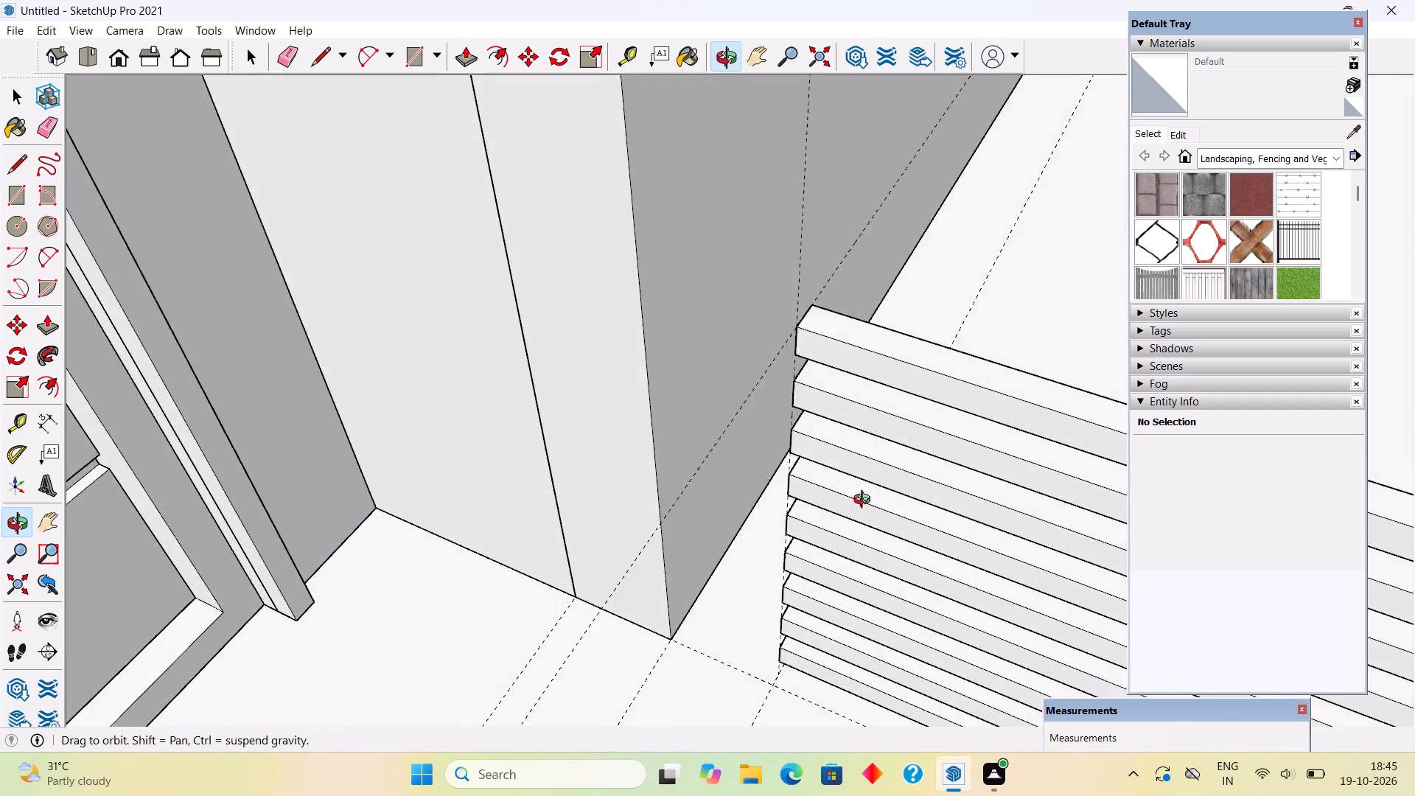
{"action": "middle_click_drag", "start_coordinate": [865, 501], "coordinate": [888, 532]}
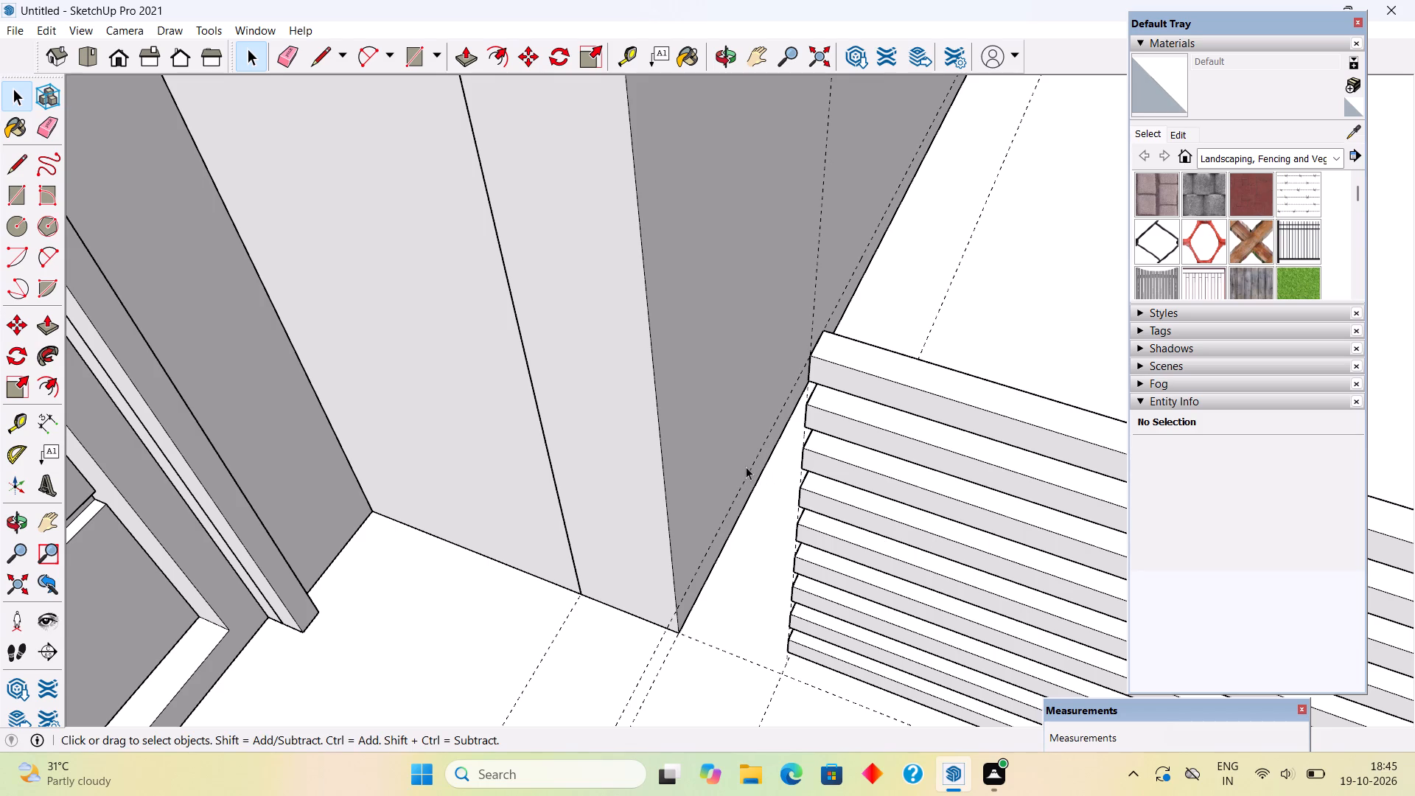
{"action": "middle_click", "coordinate": [660, 486]}
{"action": "left_click", "coordinate": [660, 486]}
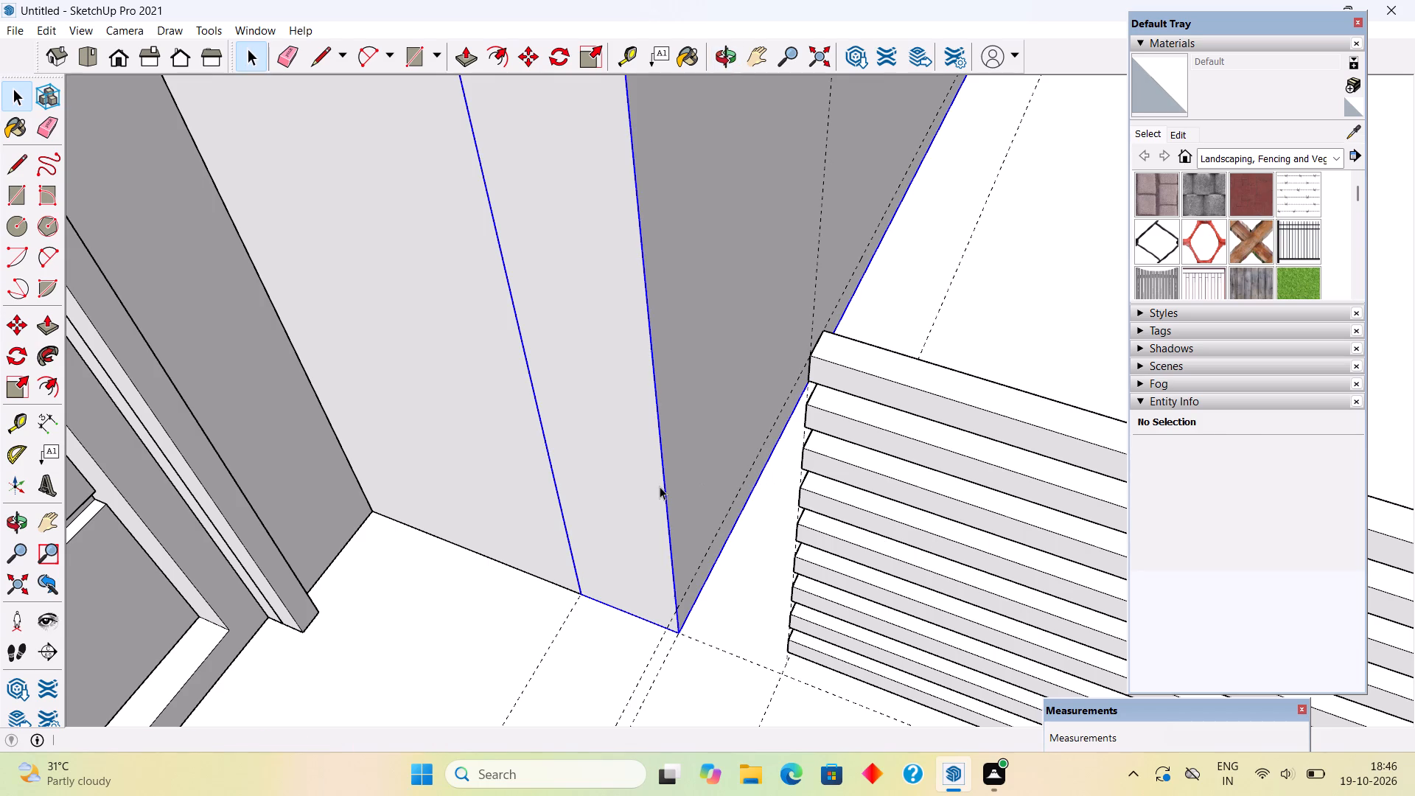
{"action": "key", "text": "Delete"}
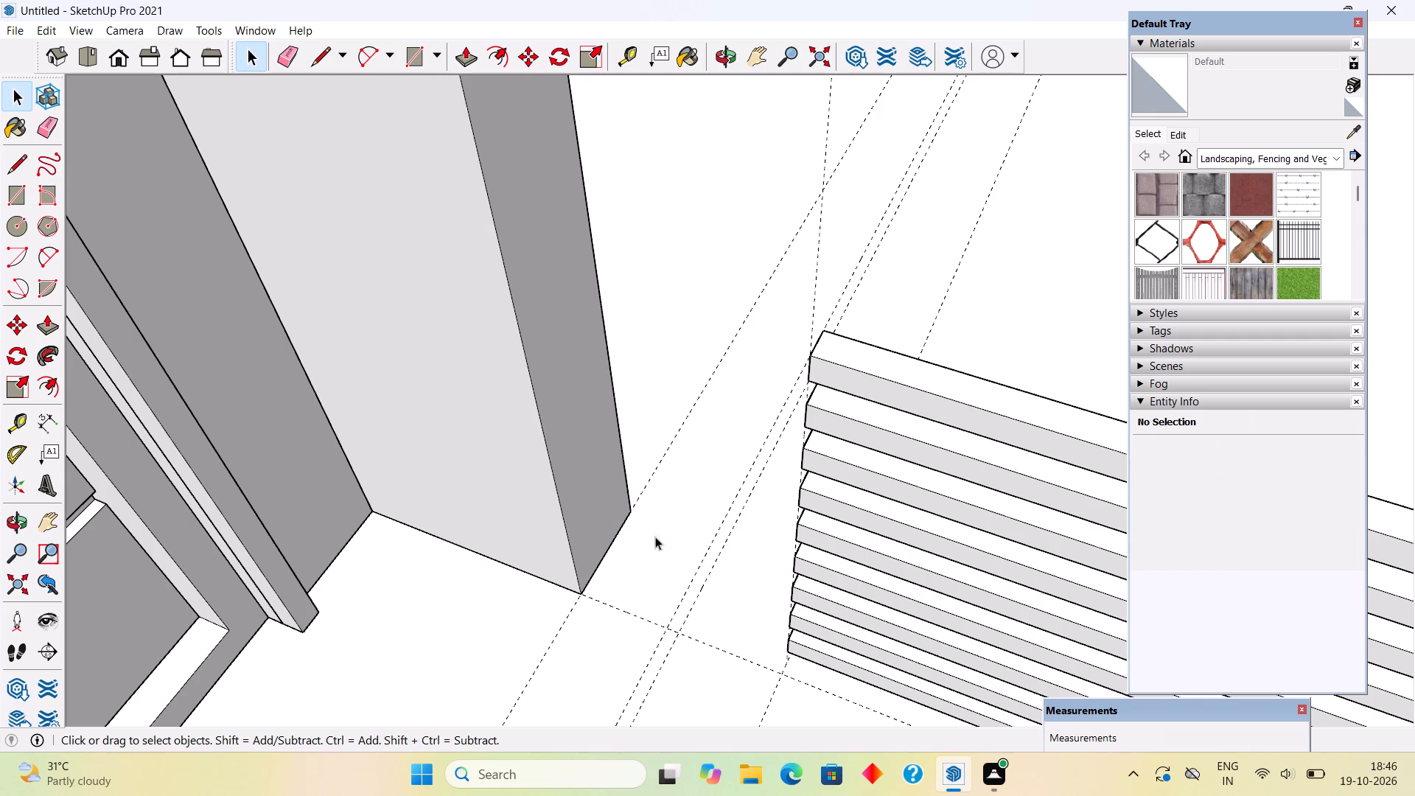
Place a guide line offset 9" inward from the guide running along the return wall's end face.
{"action": "middle_click_drag", "start_coordinate": [636, 562], "coordinate": [481, 682]}
{"action": "middle_click_drag", "start_coordinate": [751, 541], "coordinate": [486, 626]}
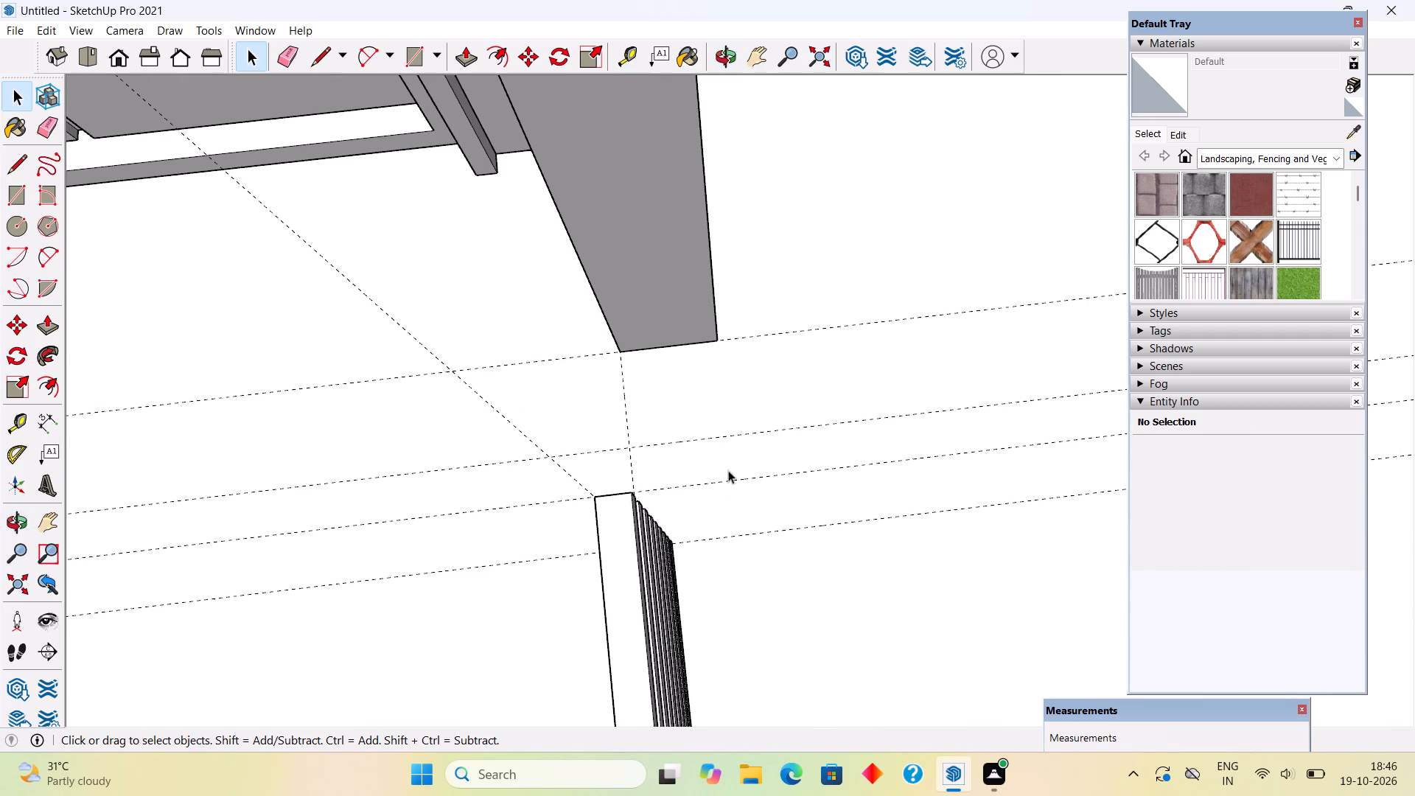
{"action": "scroll", "coordinate": [802, 330], "scroll_direction": "up", "scroll_amount": 3}
{"action": "middle_click_drag", "start_coordinate": [795, 330], "coordinate": [492, 308]}
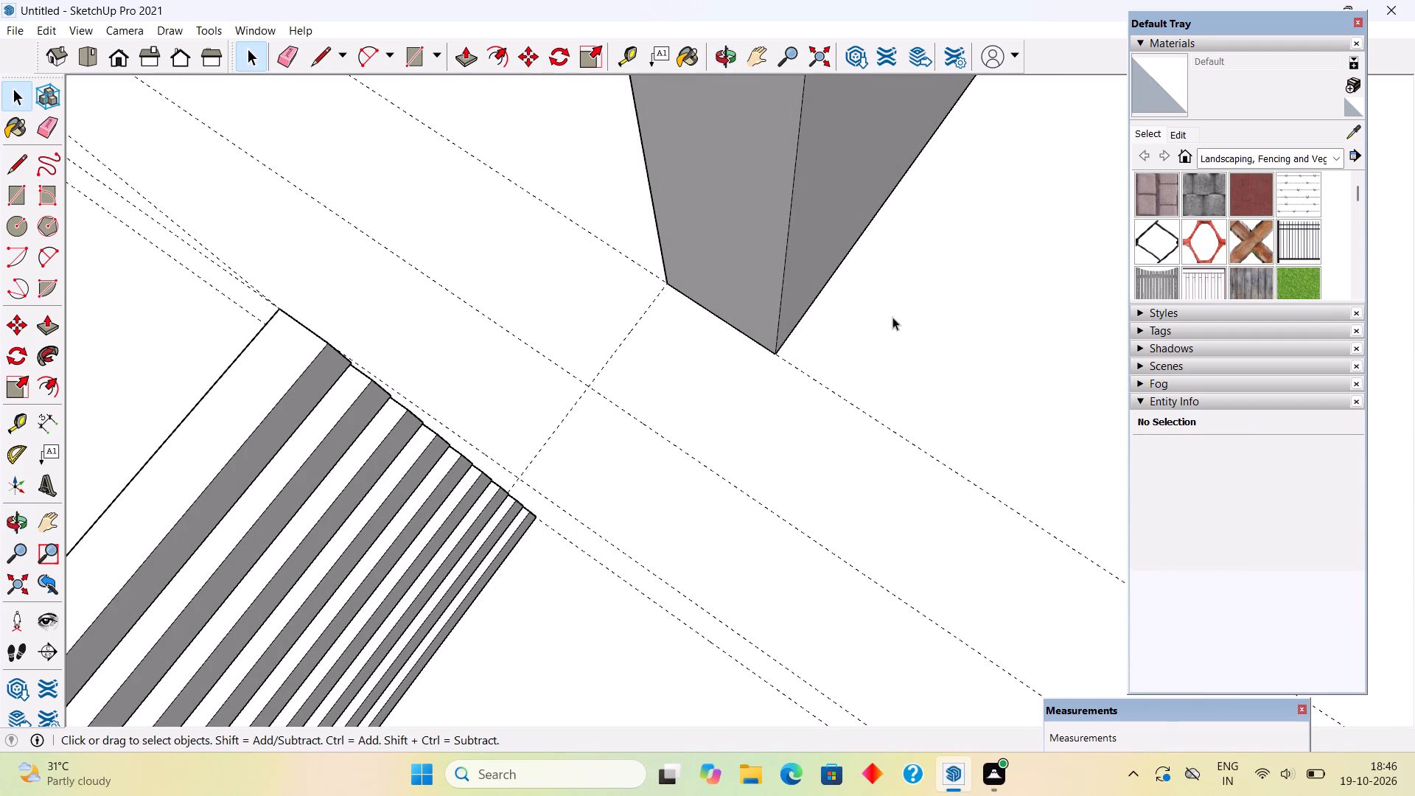
{"action": "key", "text": "t"}
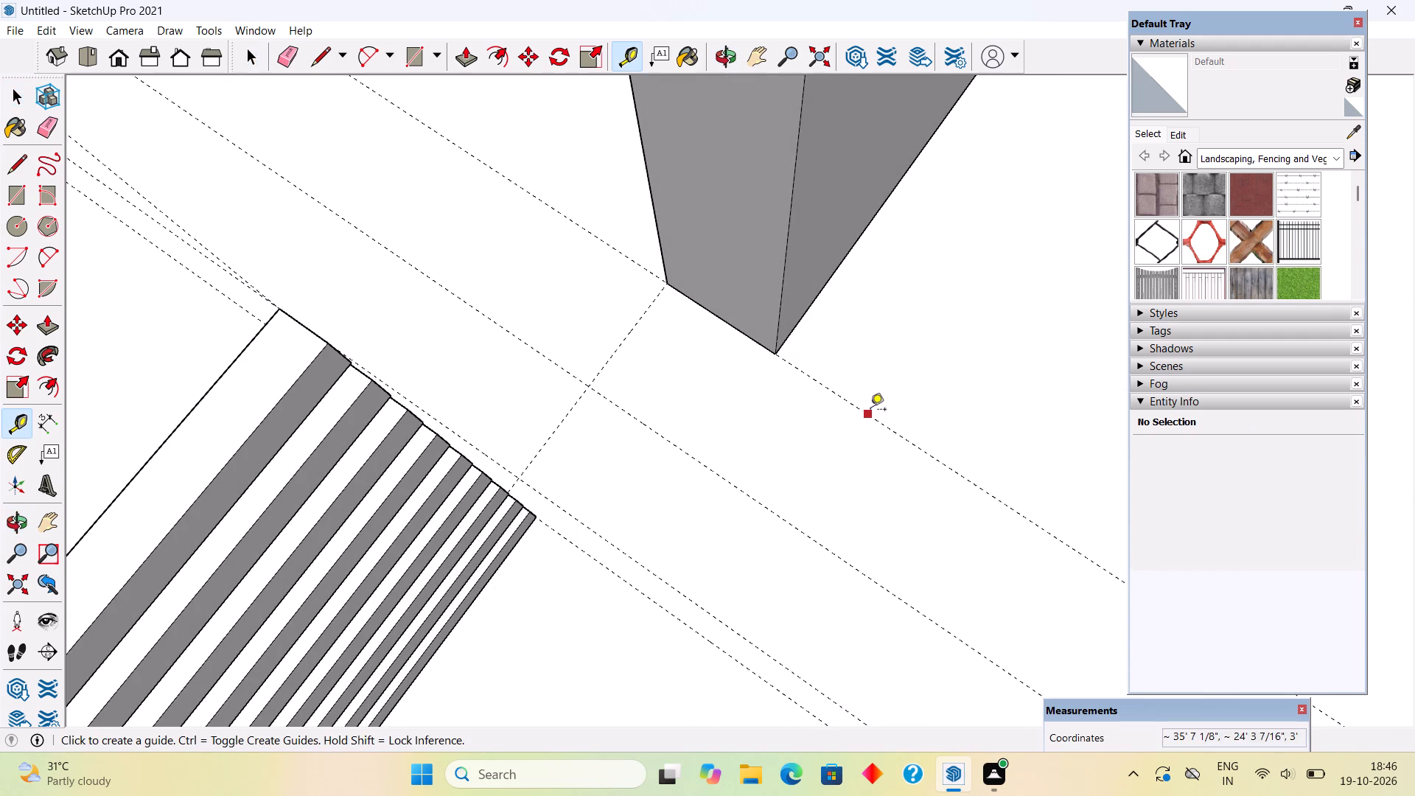
{"action": "left_click", "coordinate": [870, 411]}
{"action": "type", "text": "9\""}
{"action": "key", "text": "Return"}
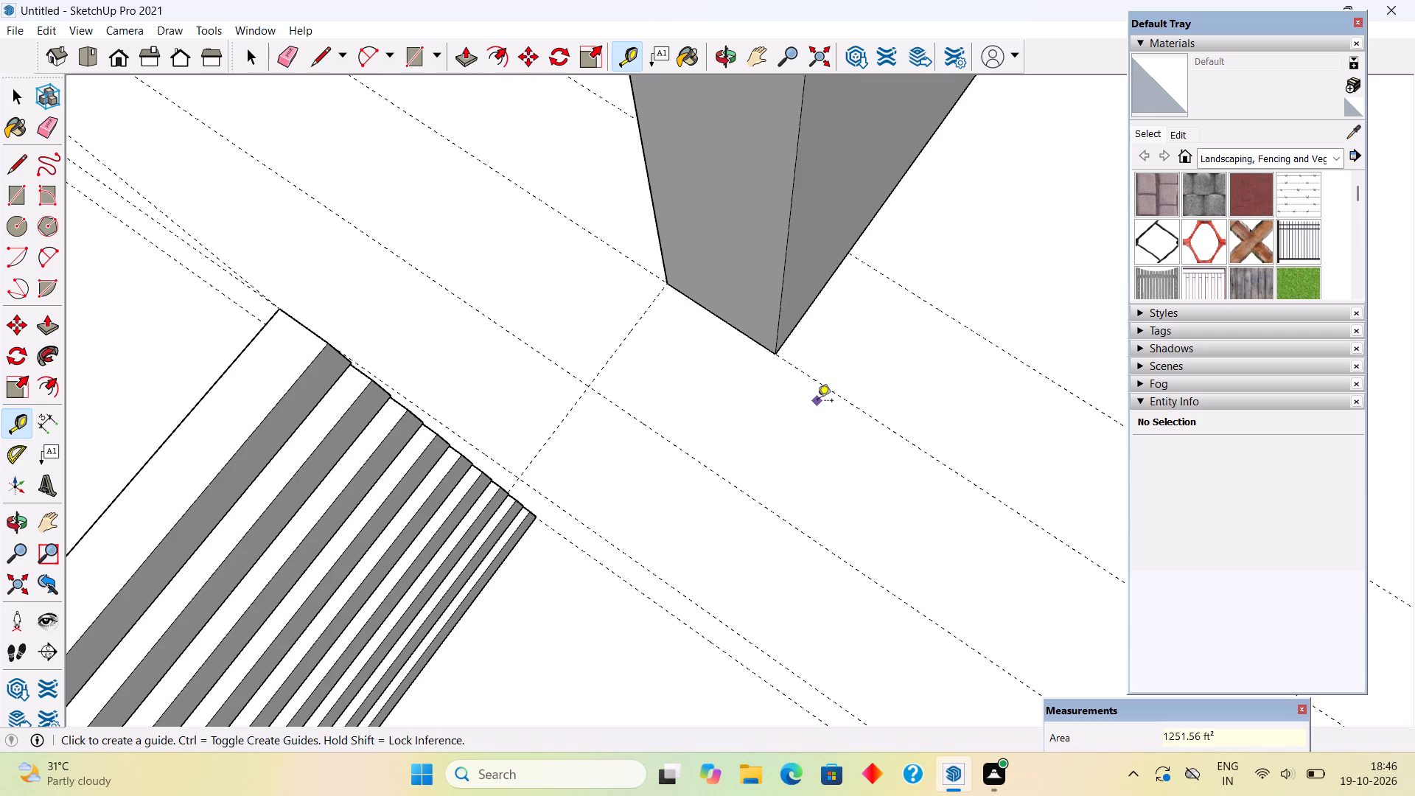
Draw a 14'3" by 9" rectangle between the two guides, from the return wall's side face to the platform's side edge.
{"action": "key", "text": "r"}
{"action": "left_click", "coordinate": [846, 256]}
{"action": "scroll", "coordinate": [852, 321], "scroll_direction": "down", "scroll_amount": 4}
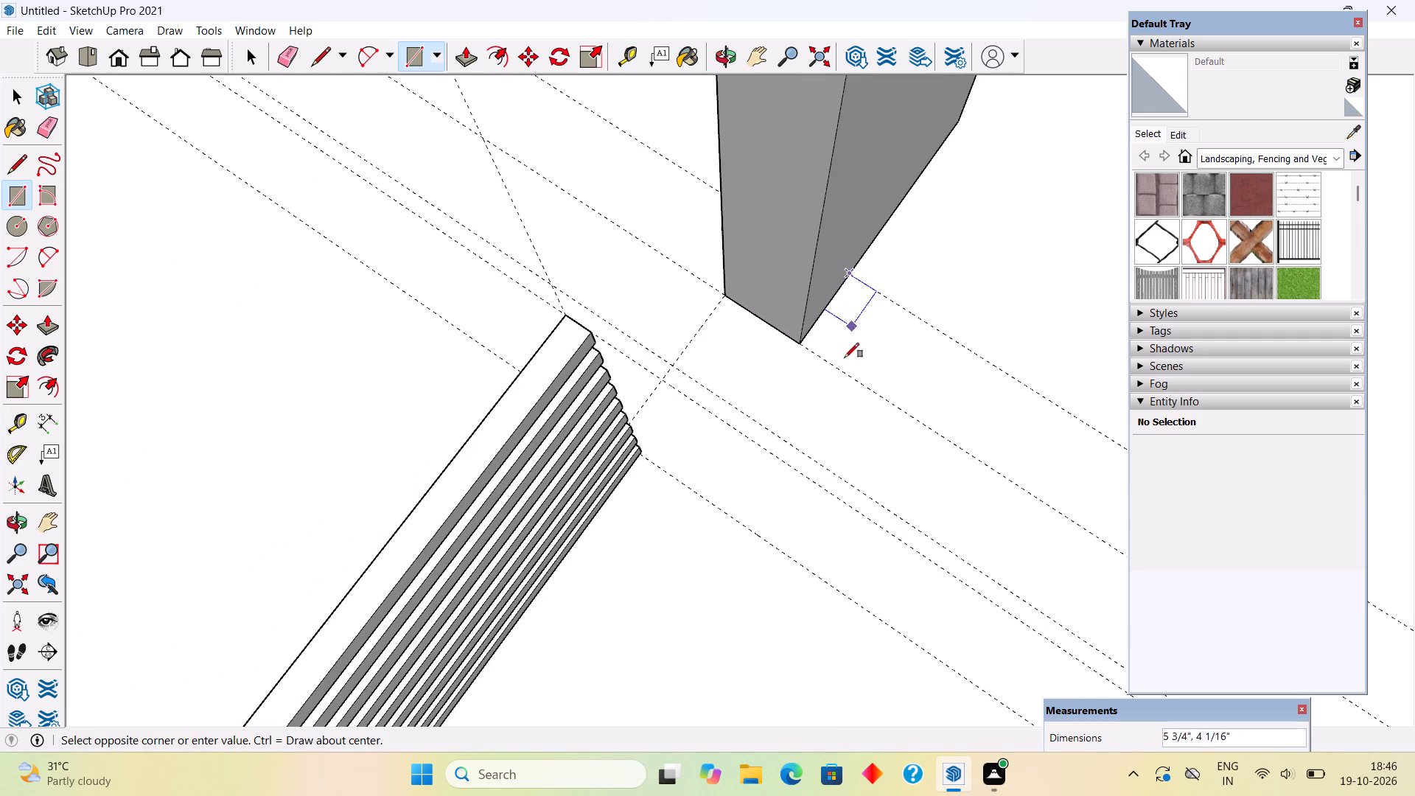
{"action": "scroll", "coordinate": [847, 350], "scroll_direction": "down", "scroll_amount": 10}
{"action": "scroll", "coordinate": [802, 337], "scroll_direction": "up", "scroll_amount": 1}
{"action": "scroll", "coordinate": [802, 337], "scroll_direction": "down", "scroll_amount": 6}
{"action": "scroll", "coordinate": [741, 344], "scroll_direction": "up", "scroll_amount": 1}
{"action": "scroll", "coordinate": [739, 344], "scroll_direction": "down", "scroll_amount": 5}
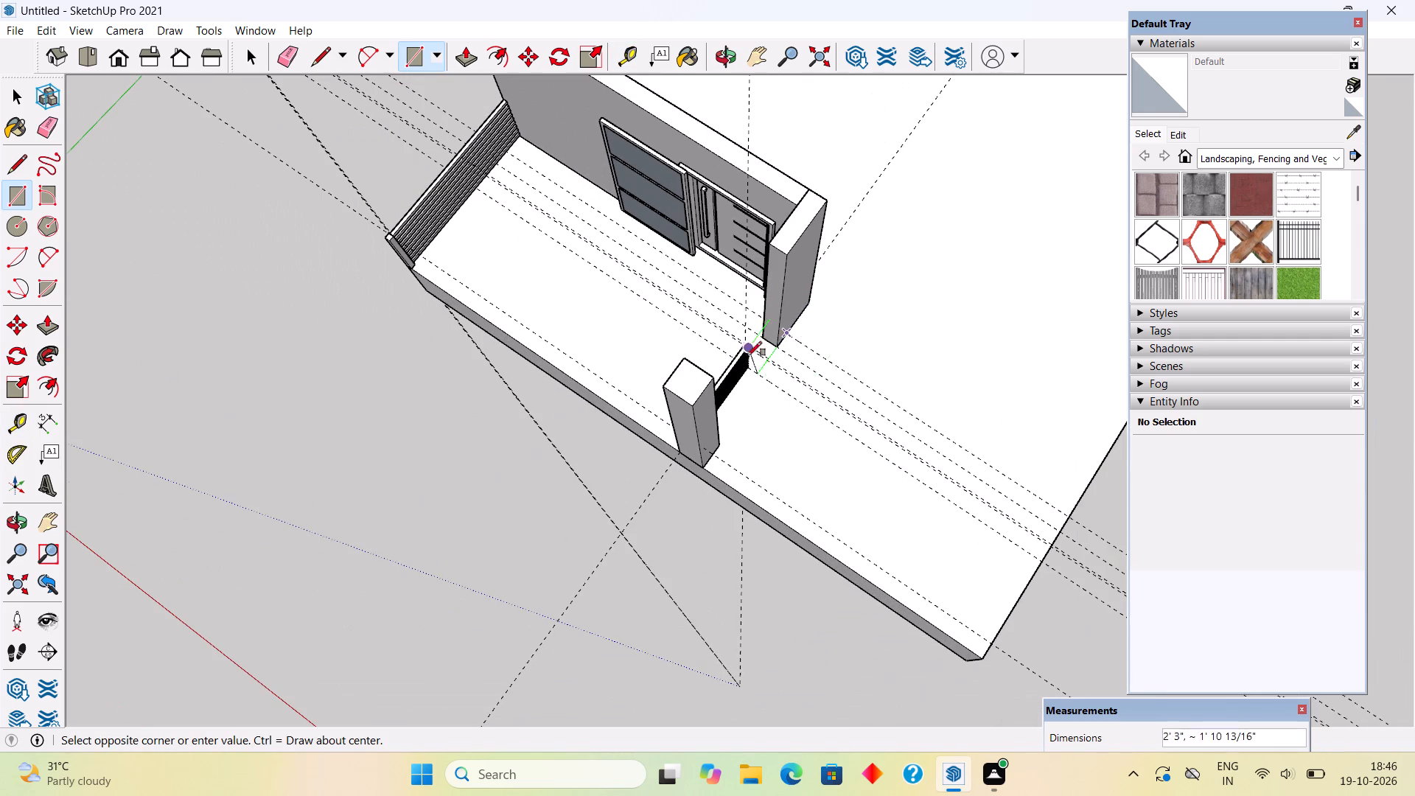
{"action": "left_click", "coordinate": [1058, 534]}
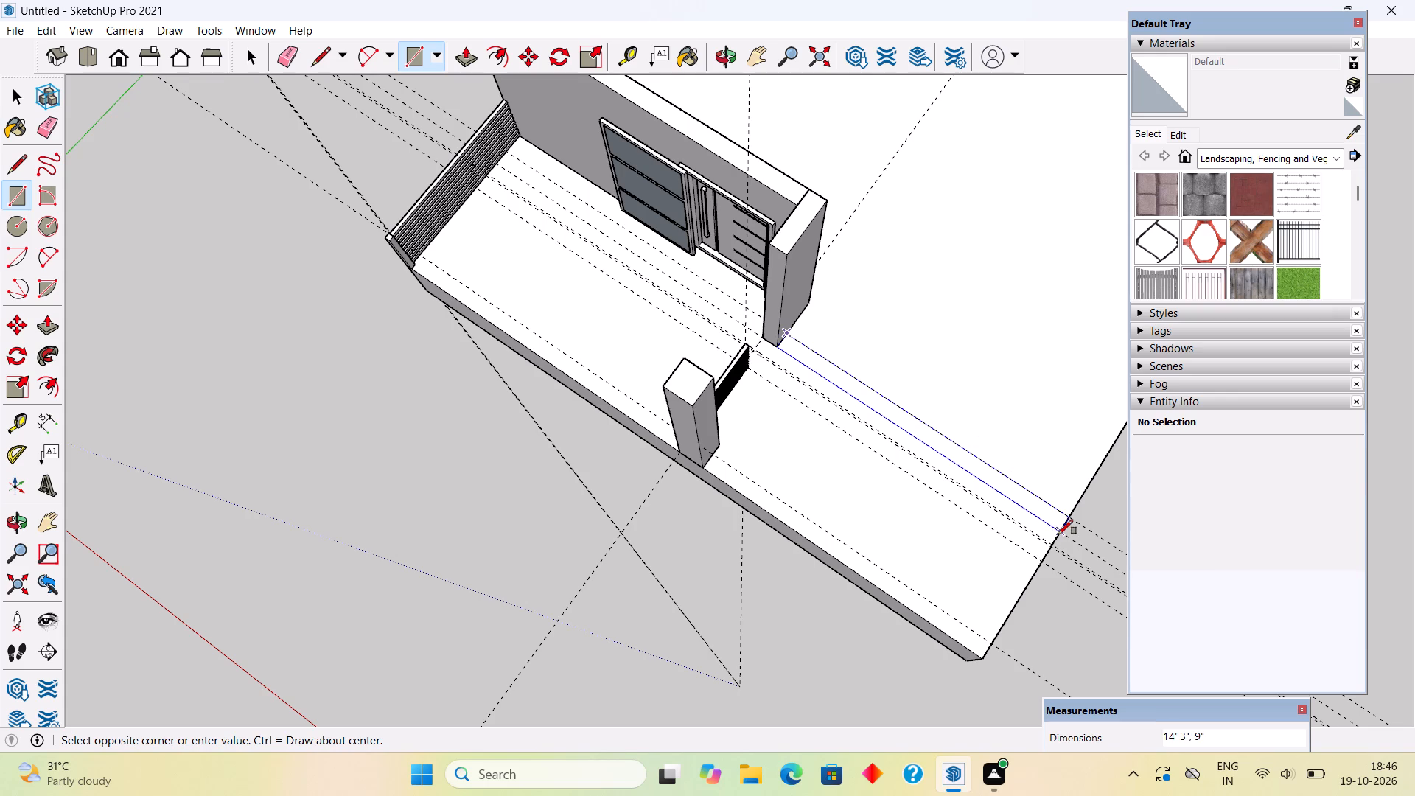
Push/Pull the 14'3" by 9" rectangle up 10' to the top of the return wall.
{"action": "key", "text": "p"}
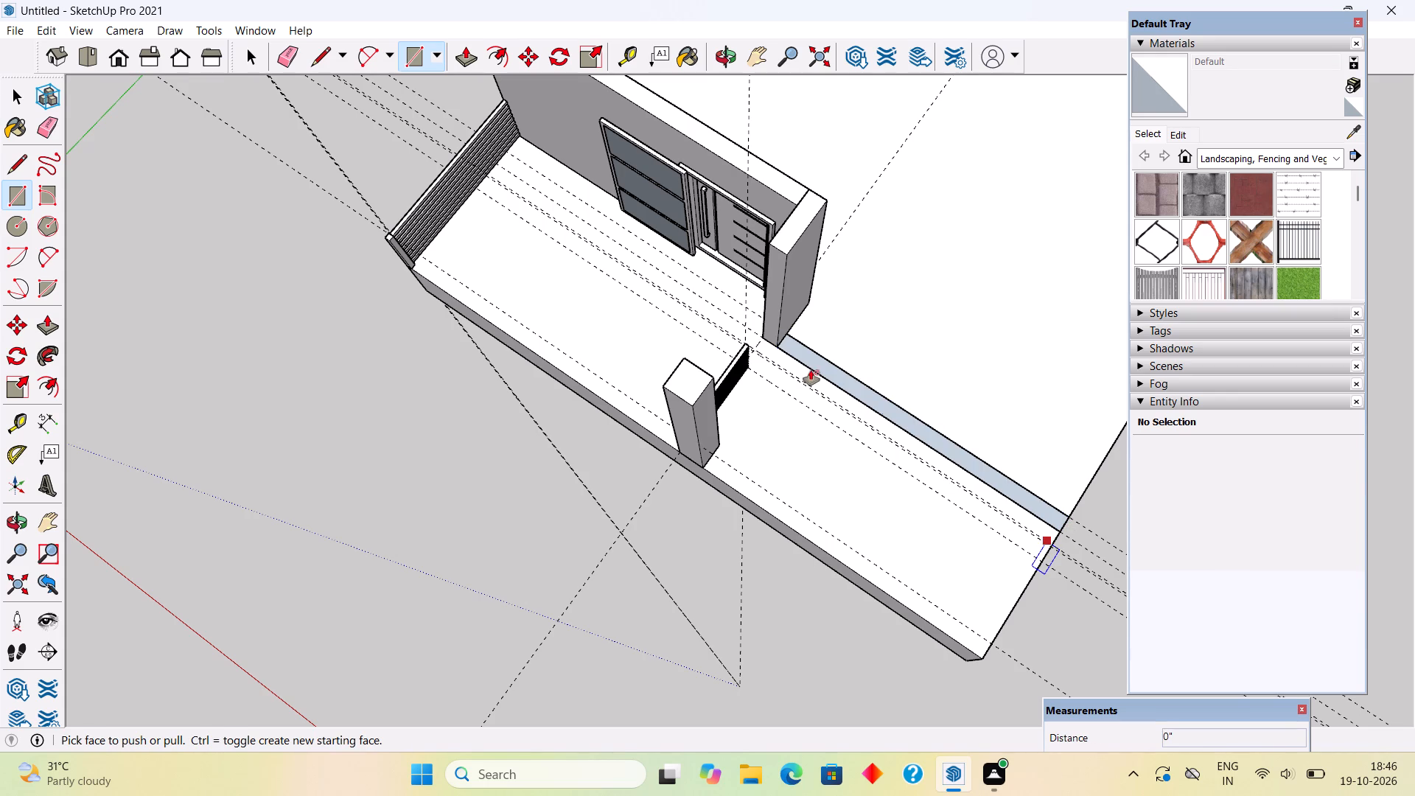
{"action": "left_click", "coordinate": [811, 368]}
{"action": "left_click", "coordinate": [771, 248]}
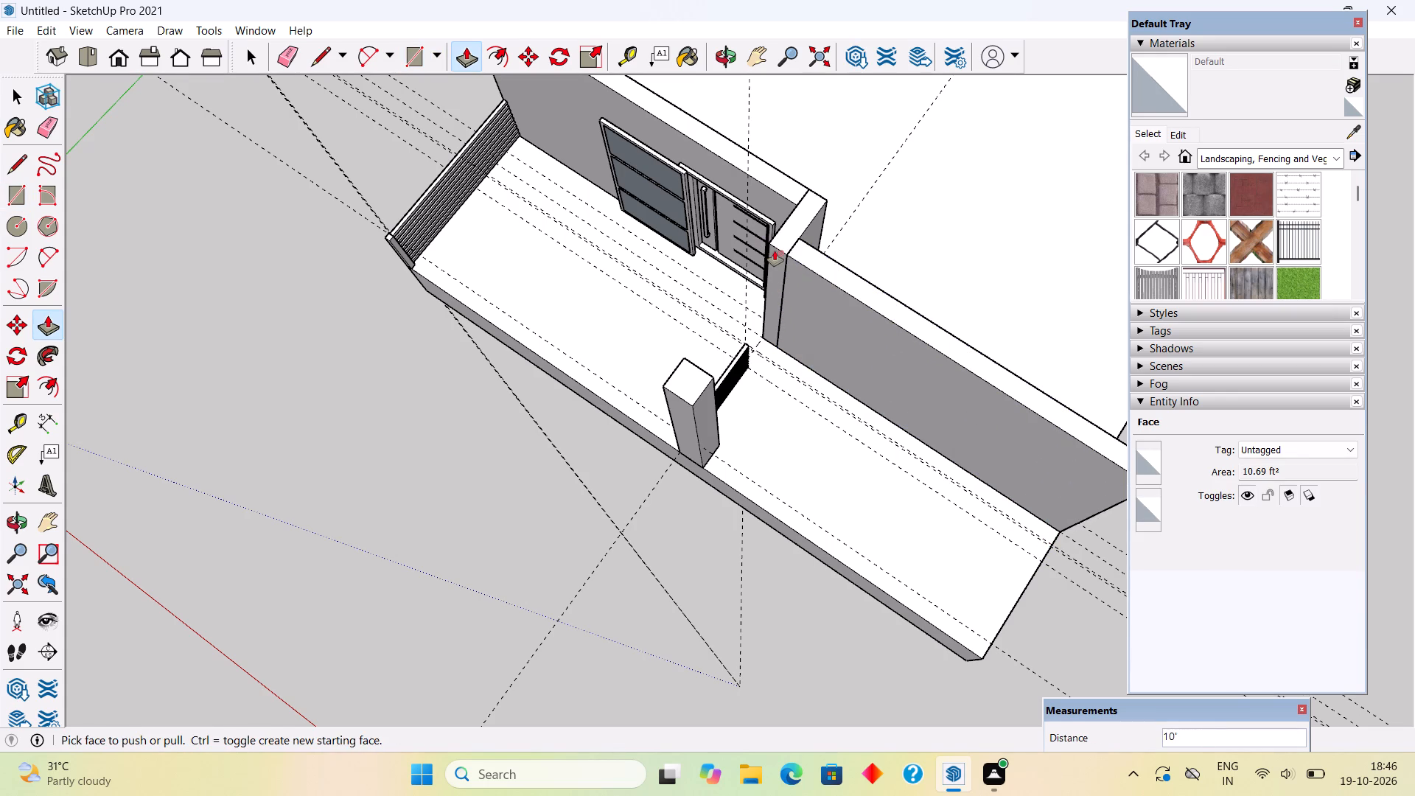
Group the new 14'3" wall.
{"action": "key", "text": "space"}
{"action": "triple_click", "coordinate": [897, 325]}
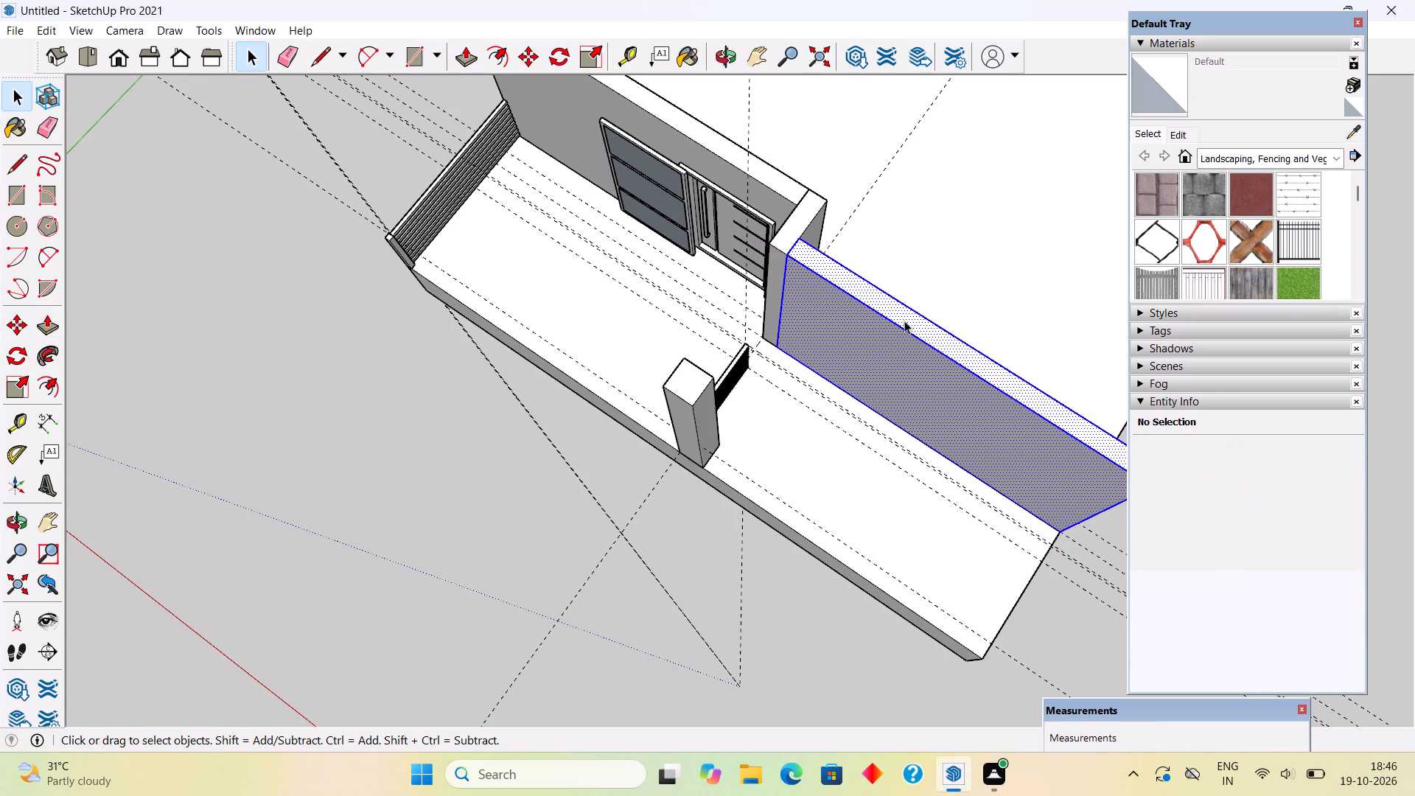
{"action": "right_click", "coordinate": [904, 321]}
{"action": "left_click", "coordinate": [996, 469]}
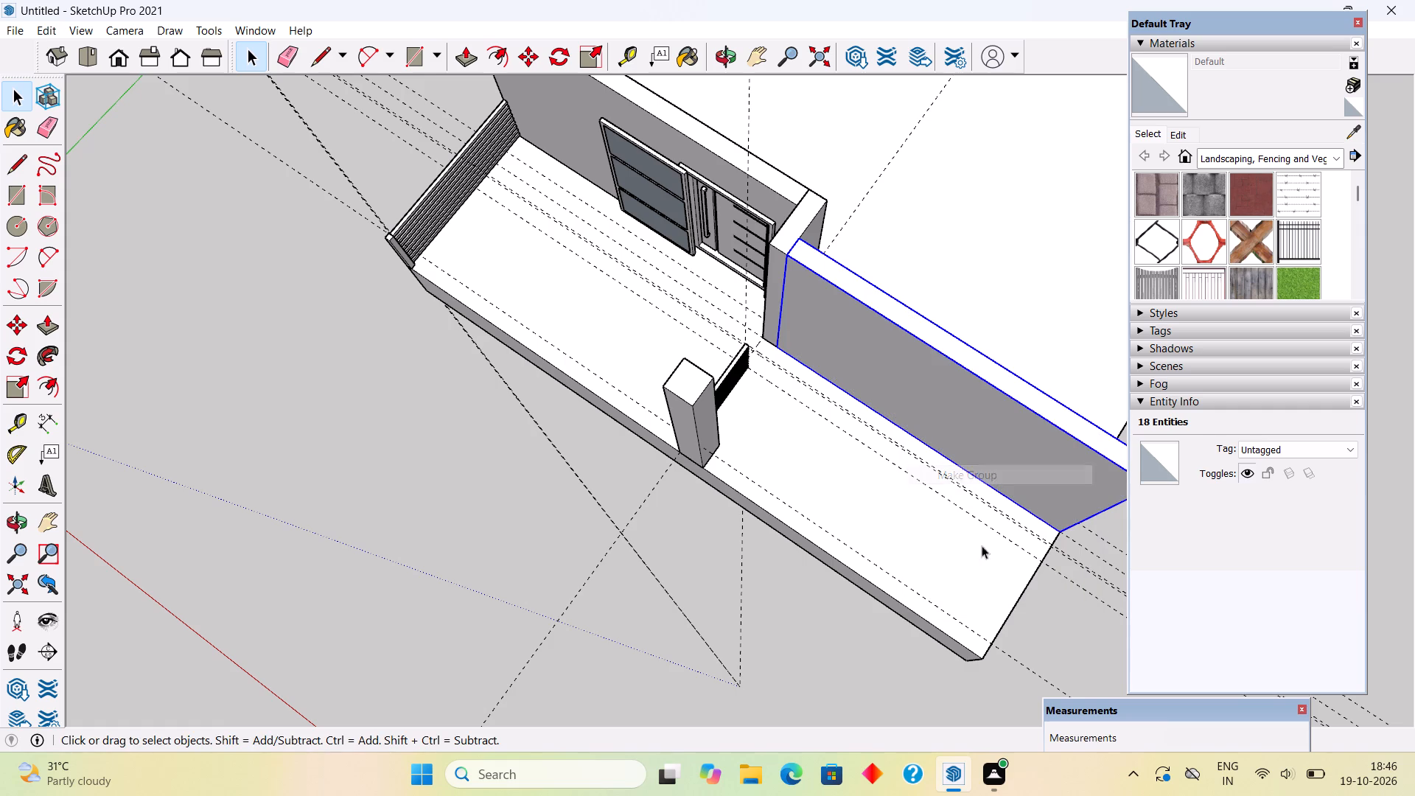
{"action": "left_click", "coordinate": [924, 671]}
Place a guide line 1' out from the bottom edge of the return wall's end face, toward the slatted railing.
{"action": "middle_click_drag", "start_coordinate": [856, 520], "coordinate": [1034, 425]}
{"action": "middle_click_drag", "start_coordinate": [776, 442], "coordinate": [924, 463]}
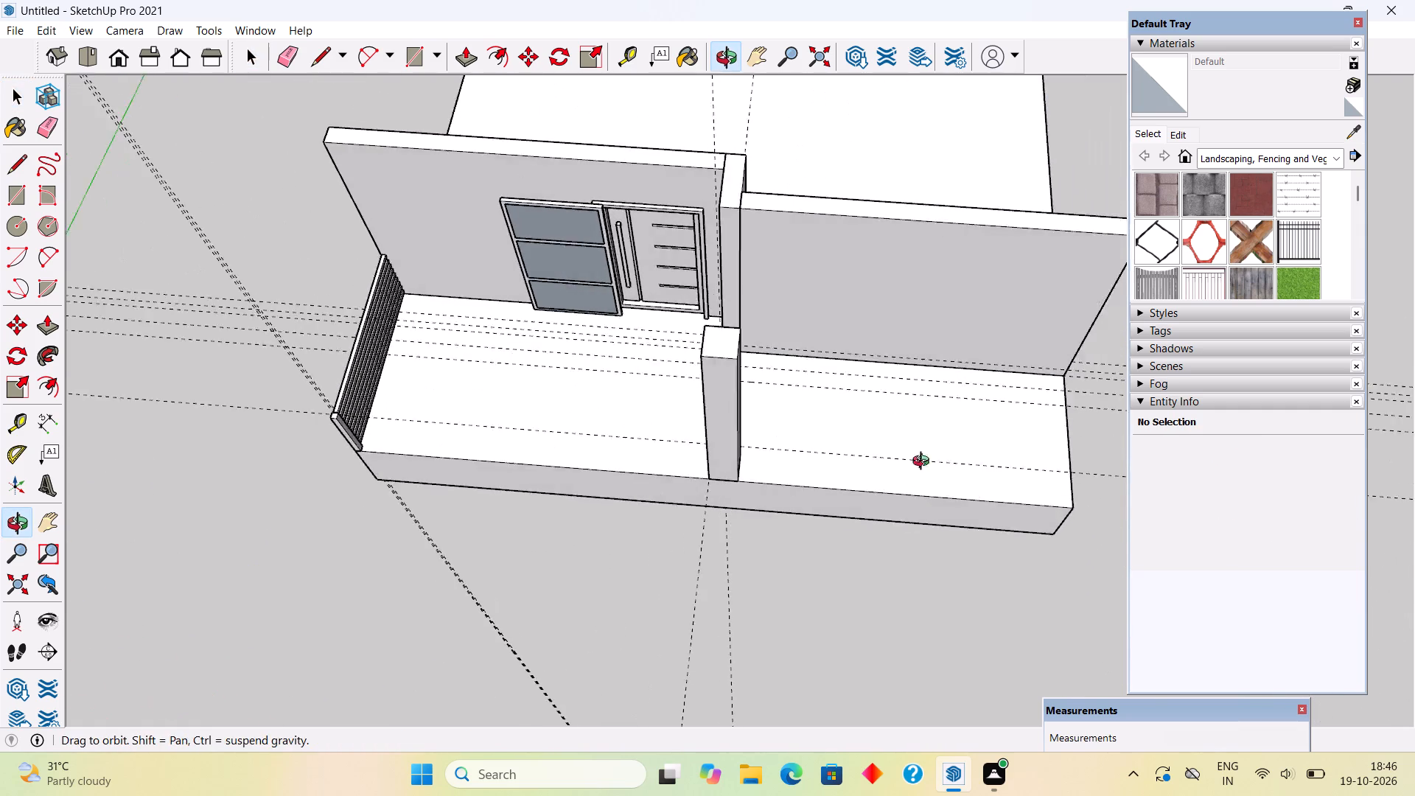
{"action": "middle_click_drag", "start_coordinate": [924, 463], "coordinate": [1097, 481]}
{"action": "middle_click_drag", "start_coordinate": [803, 430], "coordinate": [907, 321]}
{"action": "middle_click_drag", "start_coordinate": [777, 409], "coordinate": [797, 329]}
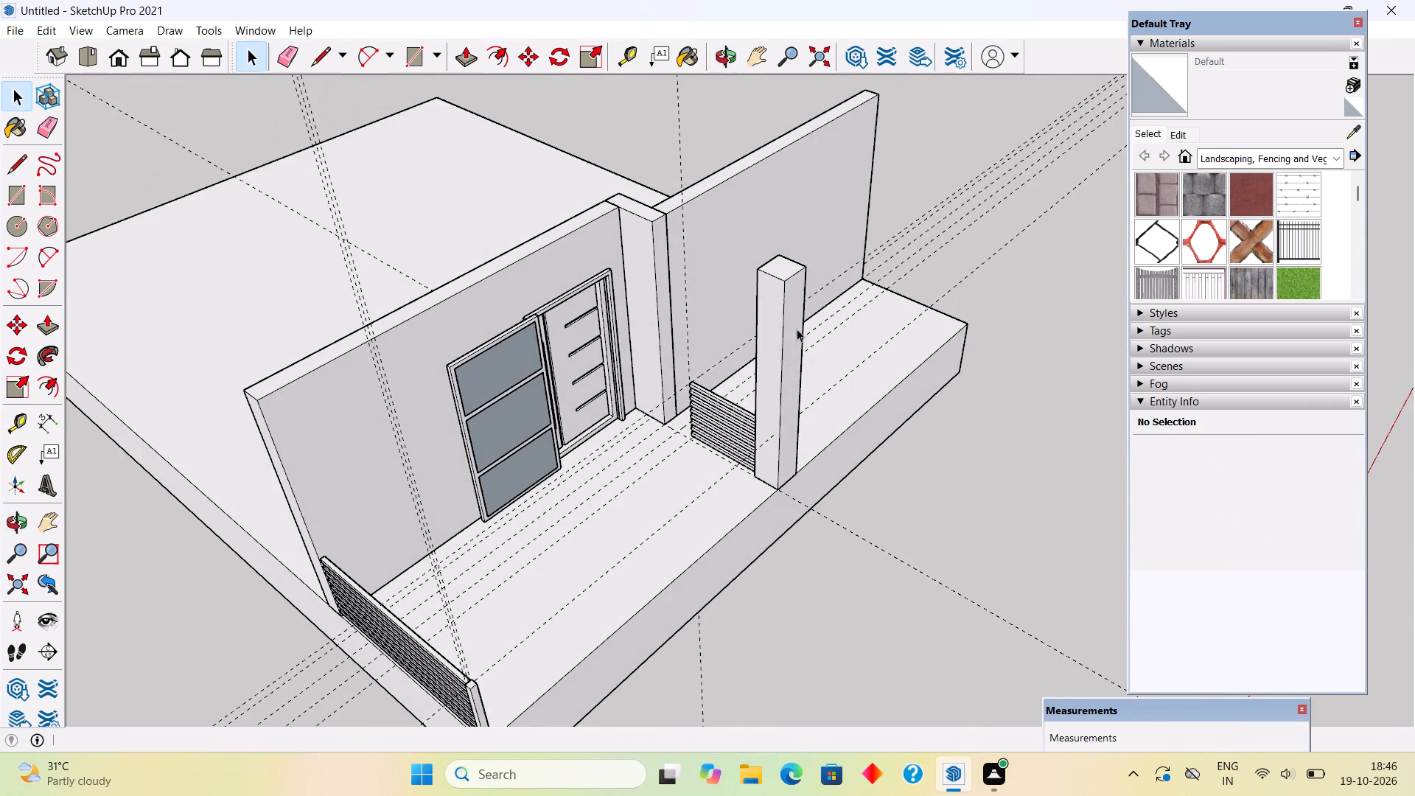
{"action": "scroll", "coordinate": [705, 411], "scroll_direction": "up", "scroll_amount": 6}
{"action": "middle_click_drag", "start_coordinate": [696, 417], "coordinate": [674, 472]}
{"action": "scroll", "coordinate": [671, 405], "scroll_direction": "up", "scroll_amount": 6}
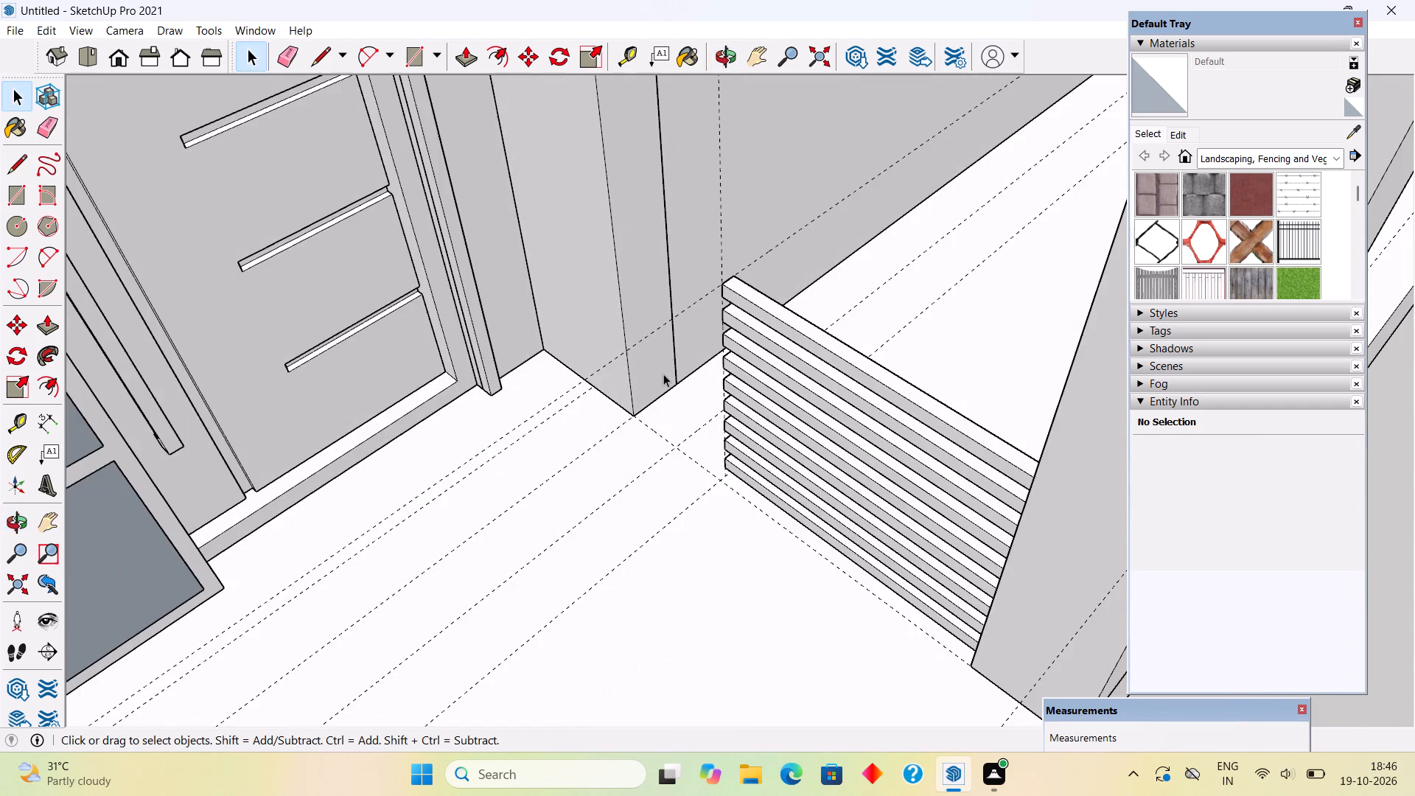
{"action": "scroll", "coordinate": [690, 395], "scroll_direction": "up", "scroll_amount": 5}
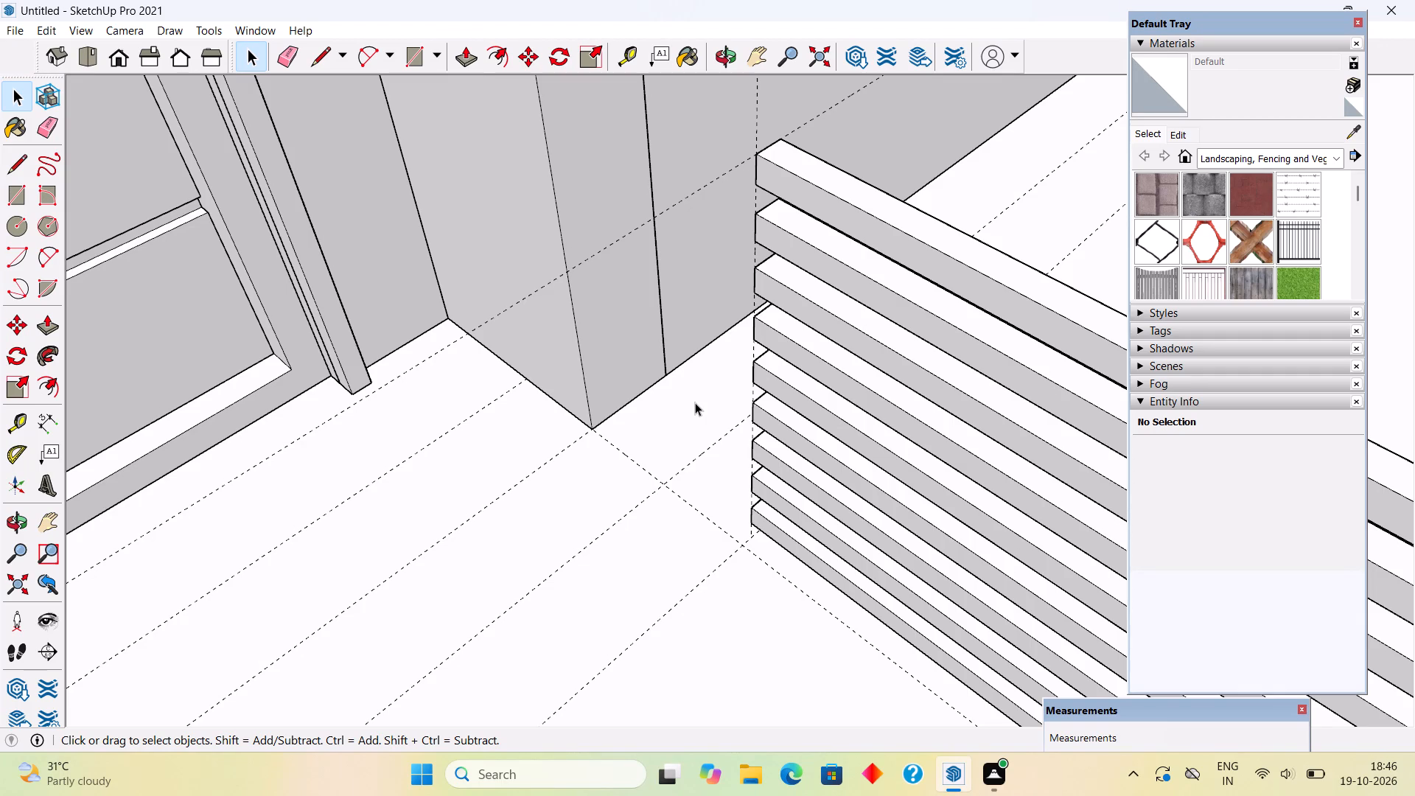
{"action": "middle_click_drag", "start_coordinate": [655, 380], "coordinate": [737, 548]}
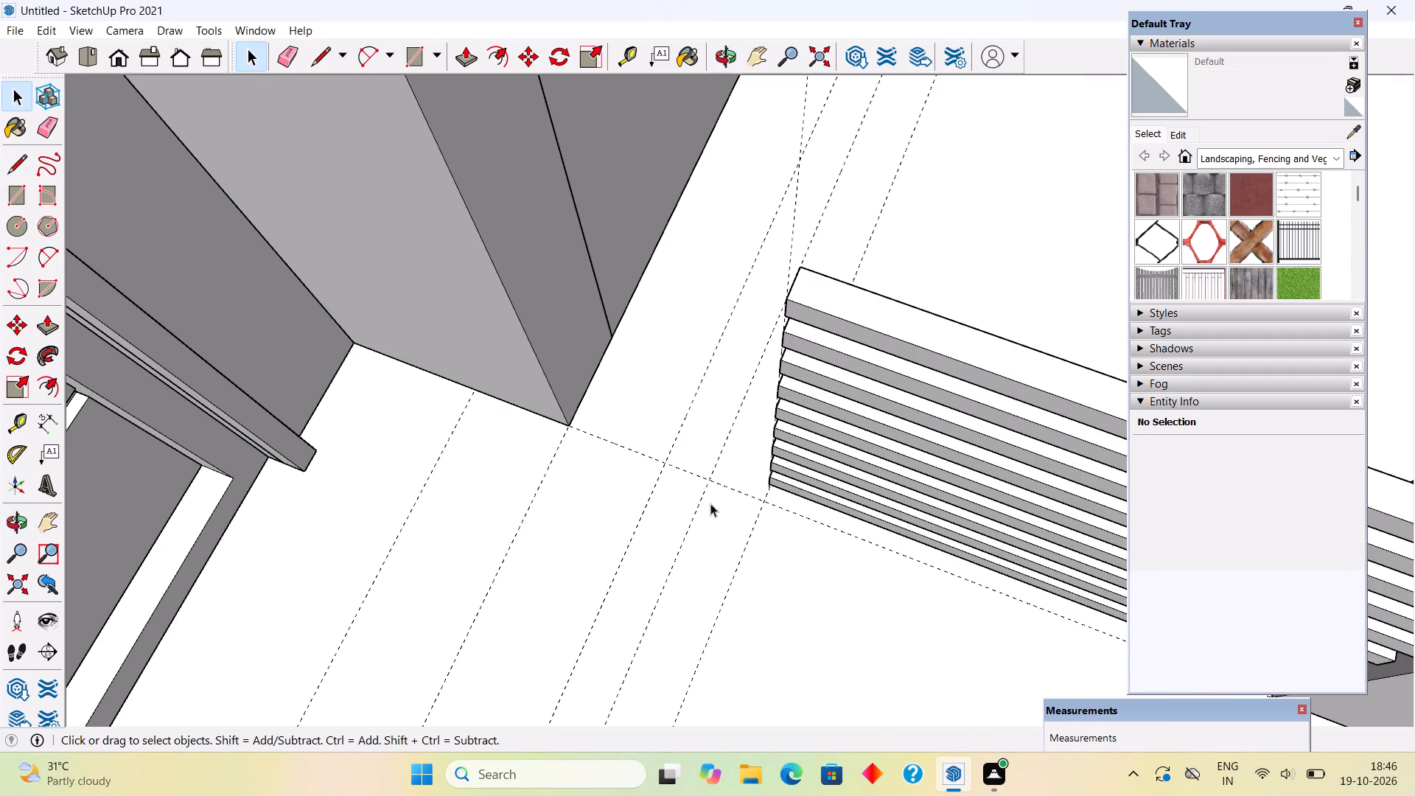
{"action": "scroll", "coordinate": [653, 460], "scroll_direction": "up", "scroll_amount": 1}
{"action": "key", "text": "t"}
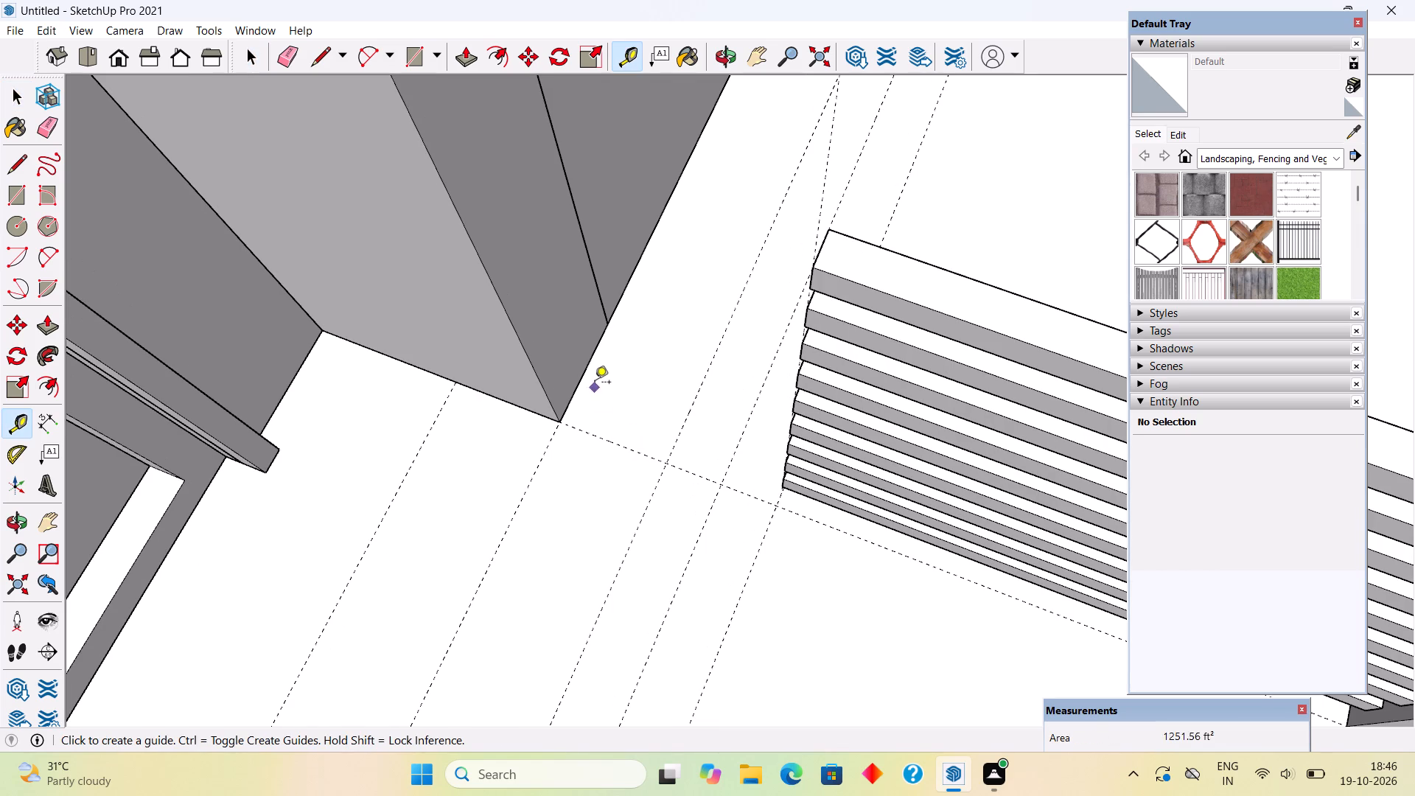
{"action": "left_click", "coordinate": [592, 362]}
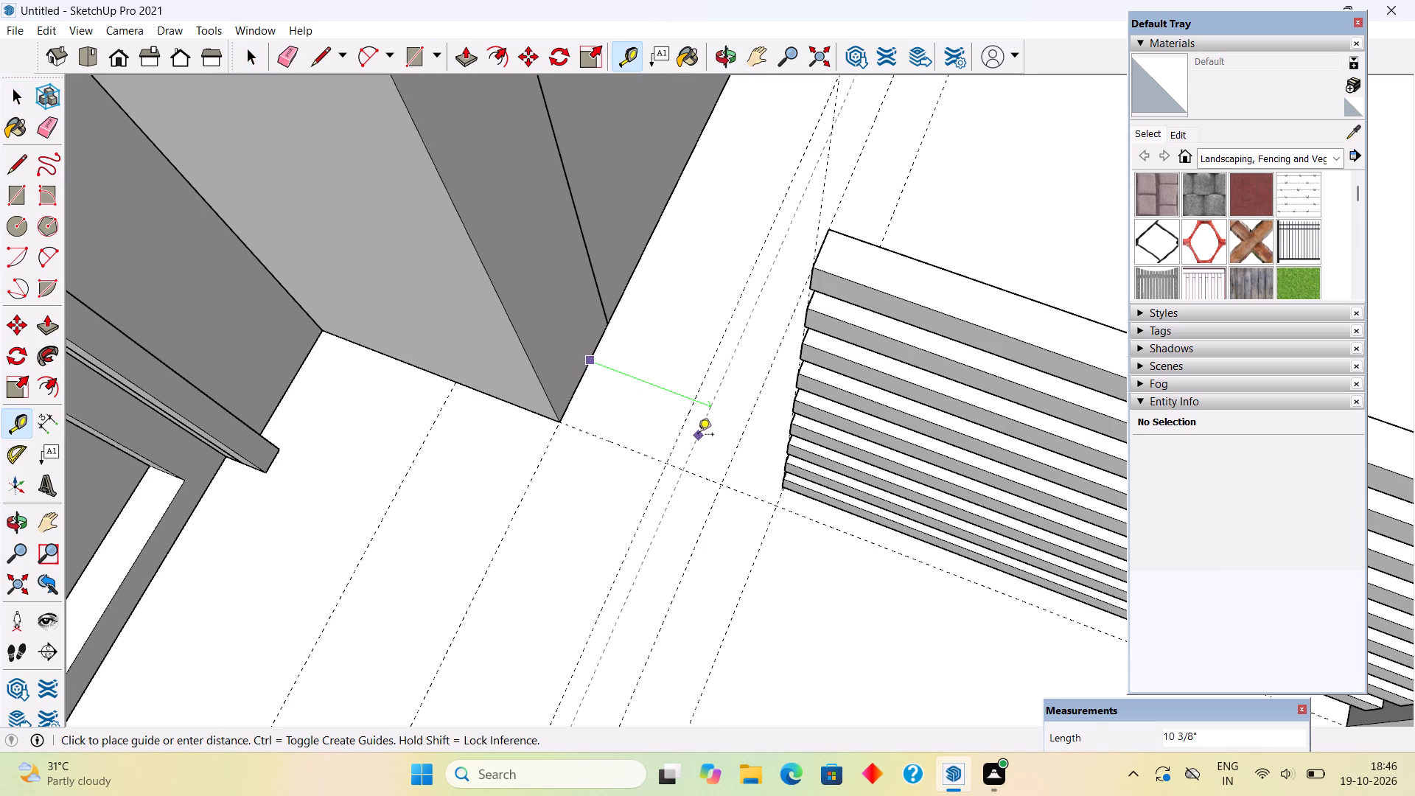
{"action": "type", "text": "1'"}
{"action": "key", "text": "Return"}
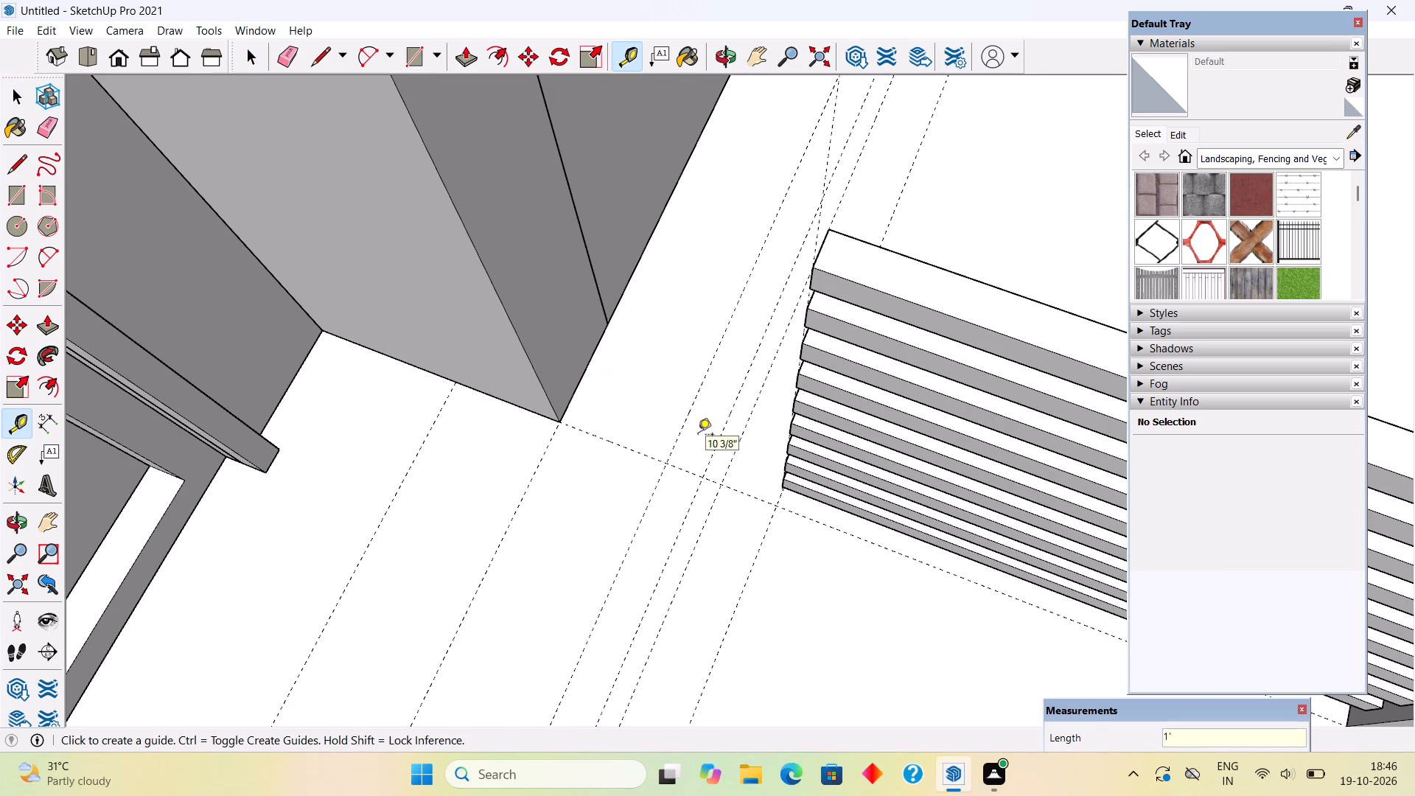
Draw a 4' by 1' rectangle on the platform from the return wall's outer corner, running along the front of the new wall.
{"action": "key", "text": "r"}
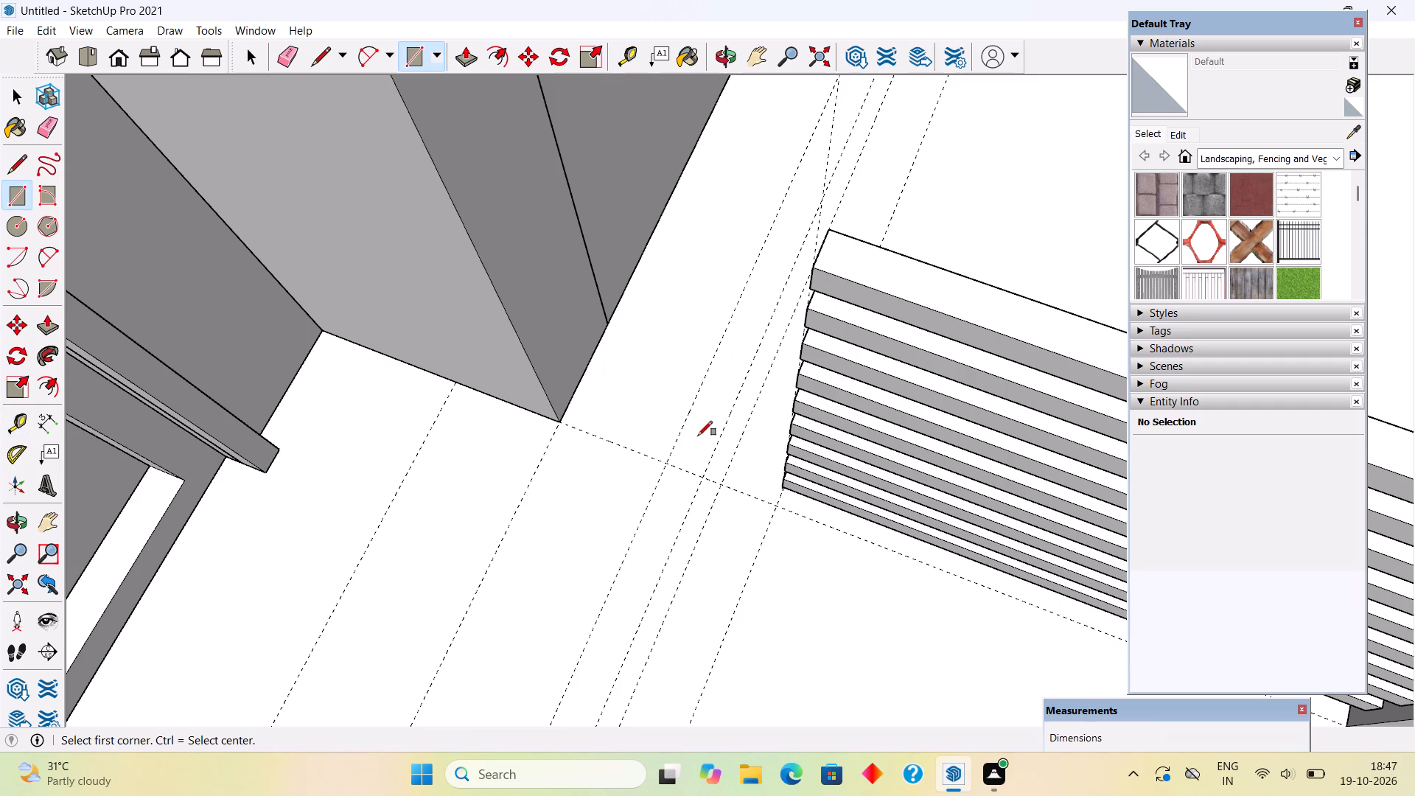
{"action": "left_click", "coordinate": [564, 423]}
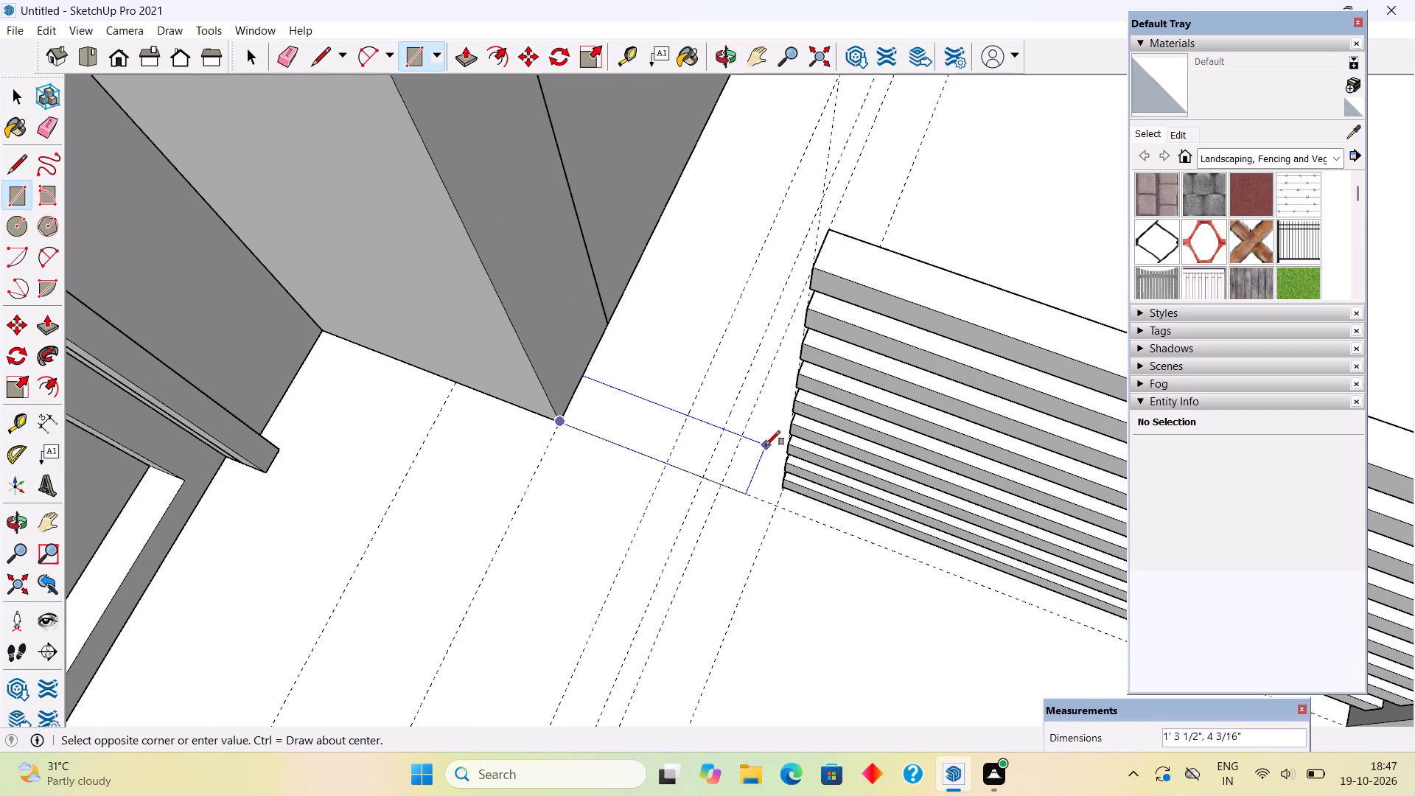
{"action": "scroll", "coordinate": [769, 423], "scroll_direction": "down", "scroll_amount": 10}
{"action": "scroll", "coordinate": [875, 206], "scroll_direction": "up", "scroll_amount": 3}
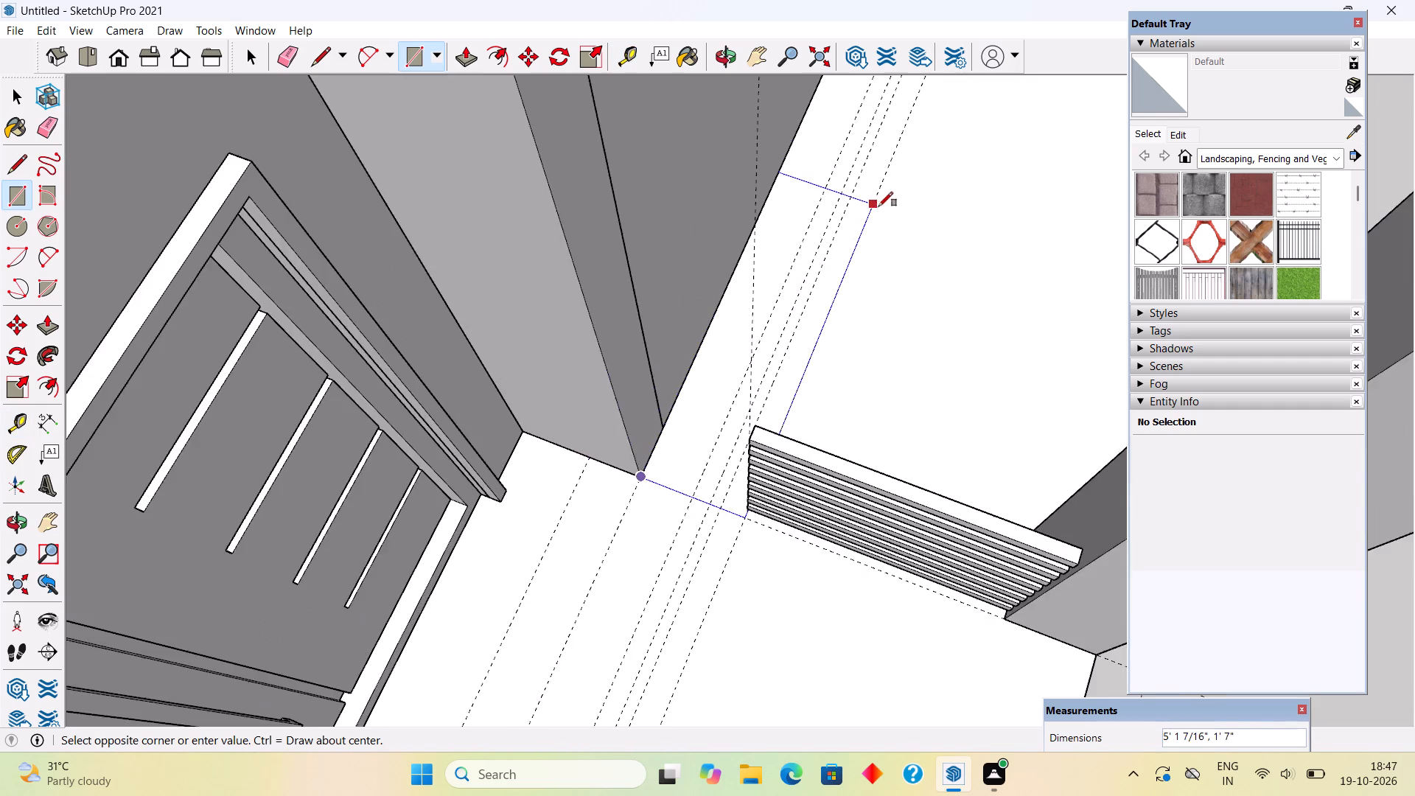
{"action": "middle_click_drag", "start_coordinate": [845, 223], "coordinate": [313, 209]}
{"action": "scroll", "coordinate": [960, 455], "scroll_direction": "up", "scroll_amount": 5}
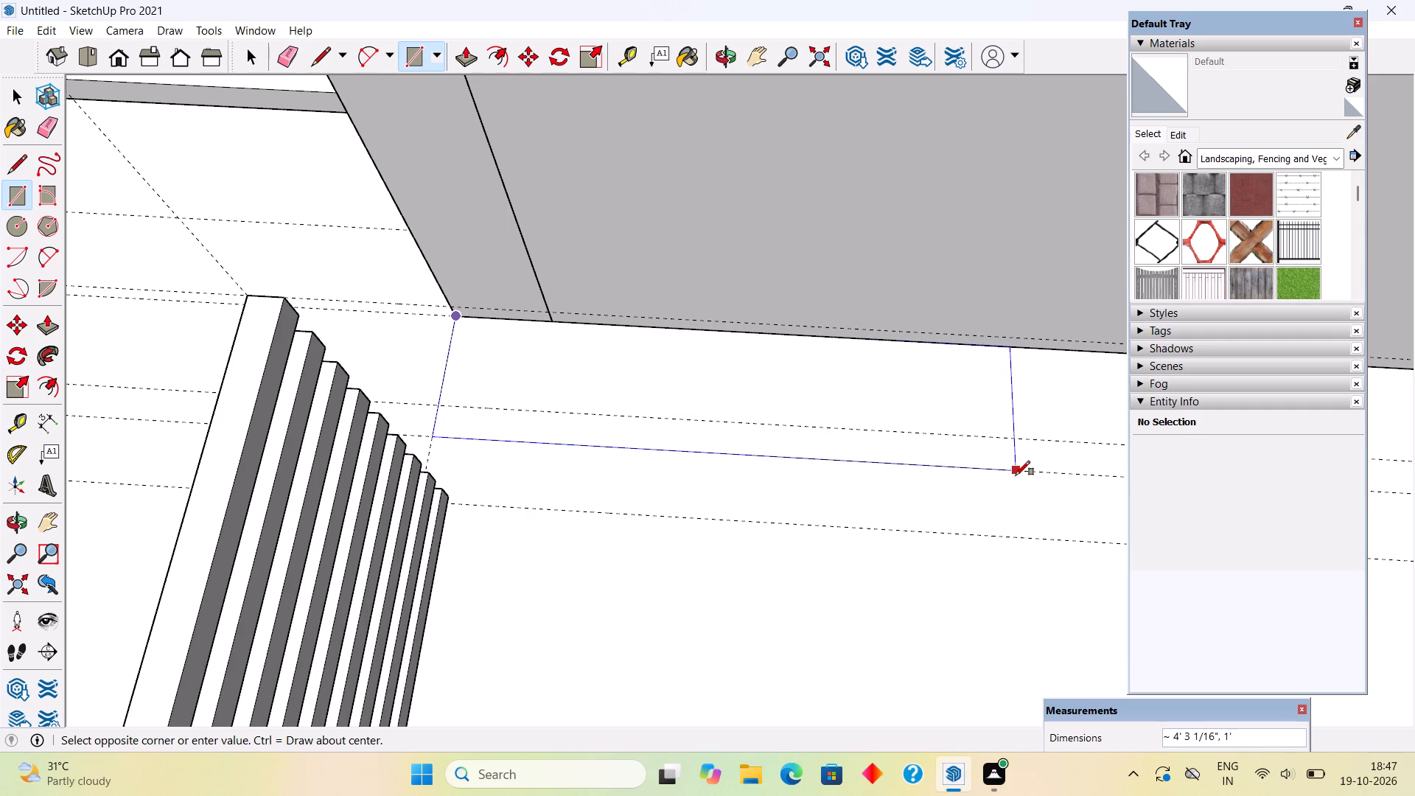
{"action": "type", "text": "4',1'"}
{"action": "key", "text": "Return"}
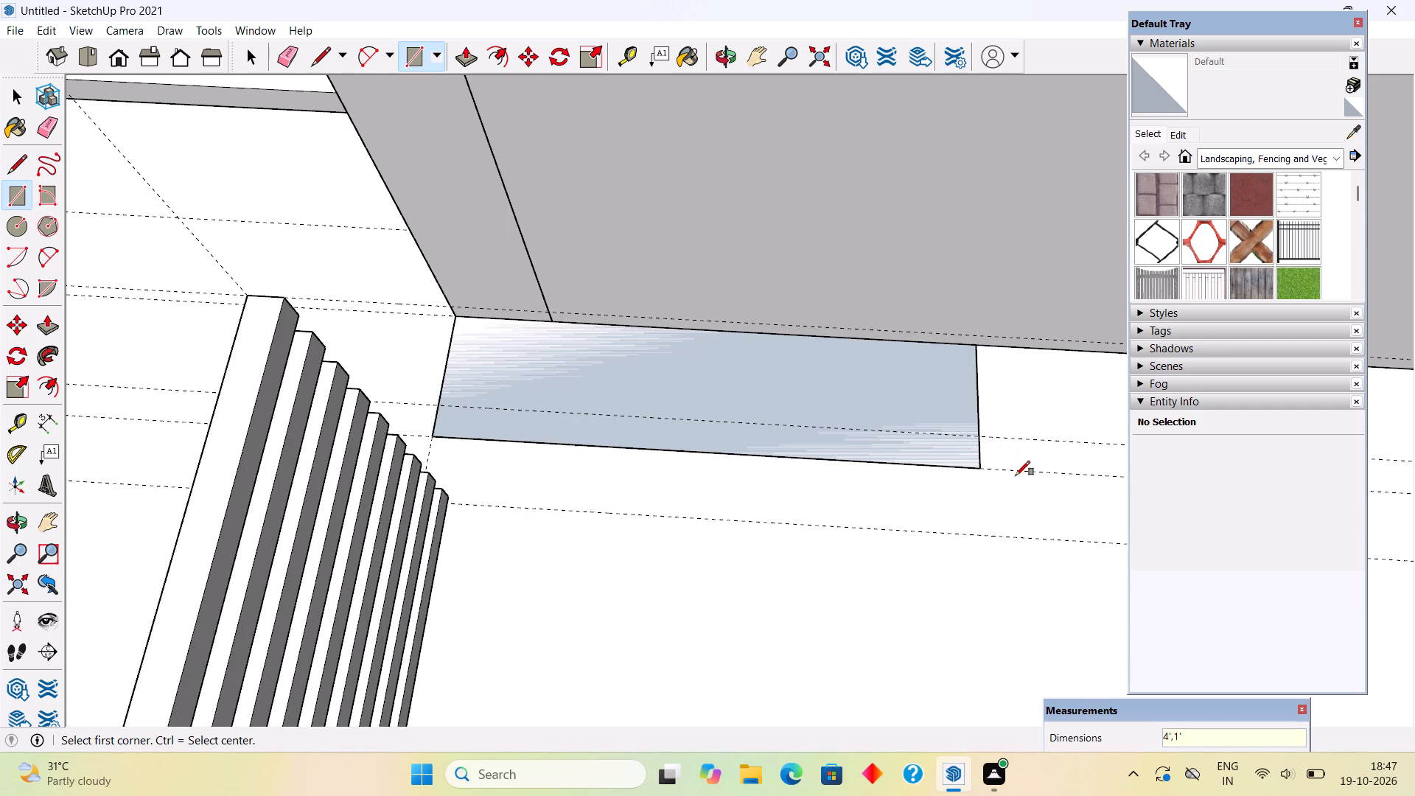
Push/Pull the 4' by 1' rectangle up 10' to the top of the wall behind it.
{"action": "key", "text": "p"}
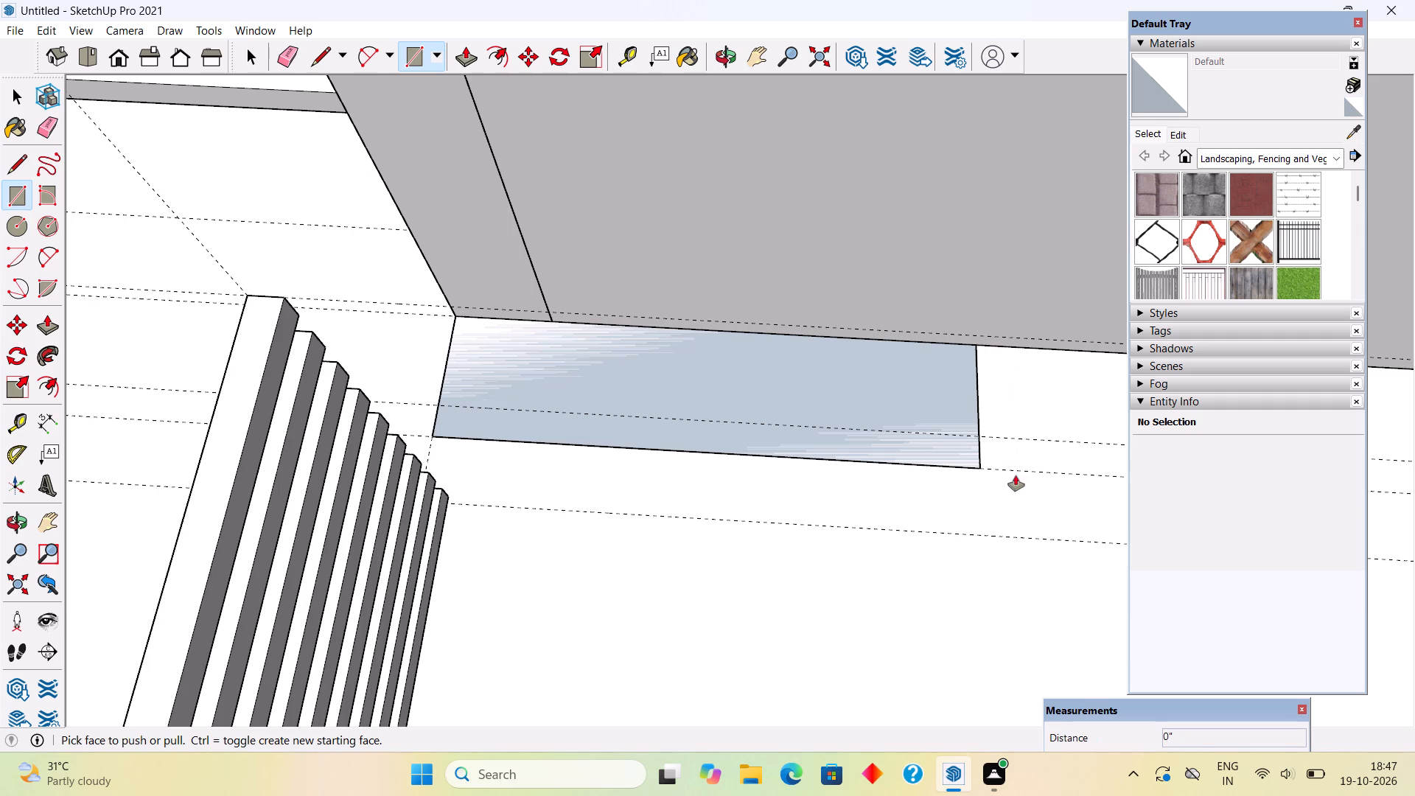
{"action": "left_click", "coordinate": [944, 414]}
{"action": "scroll", "coordinate": [913, 242], "scroll_direction": "down", "scroll_amount": 14}
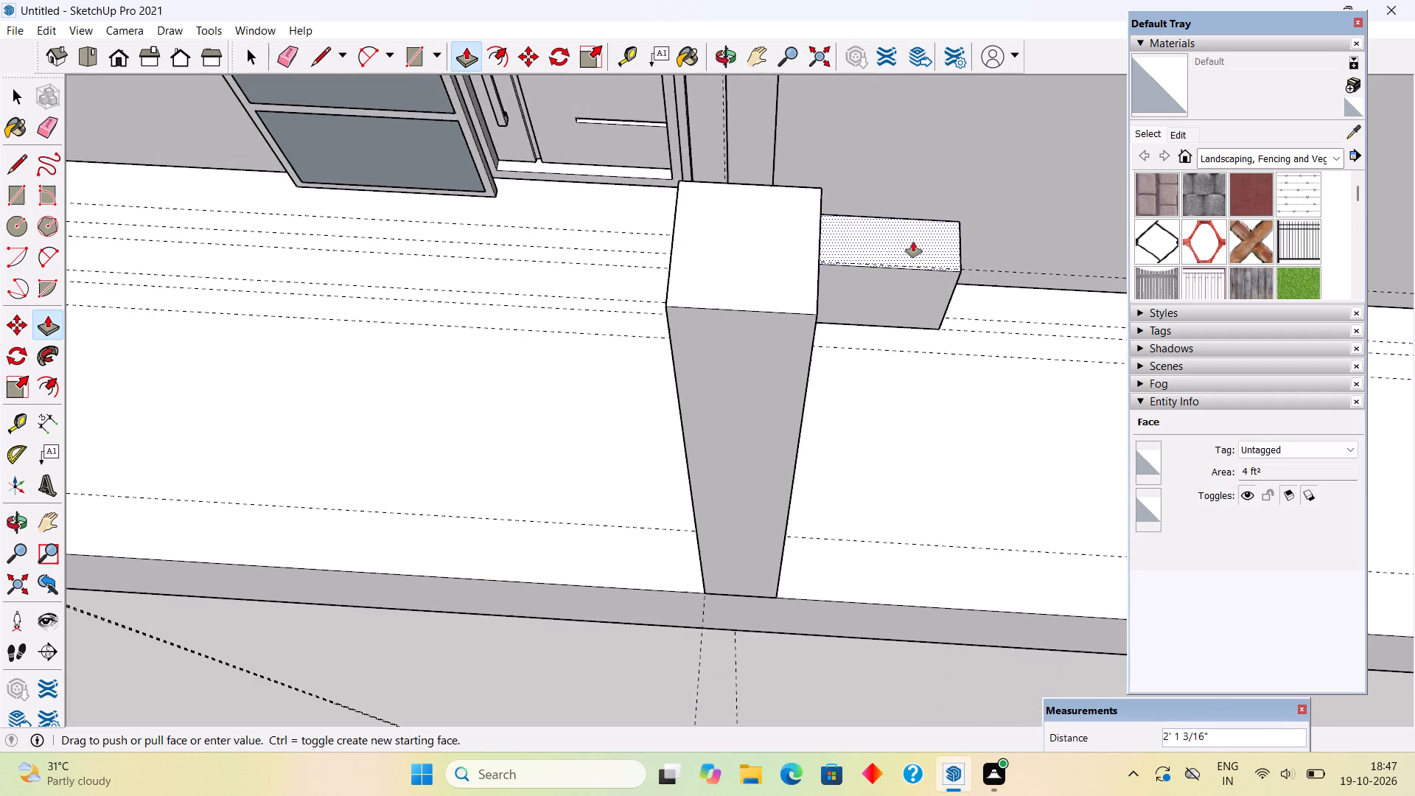
{"action": "scroll", "coordinate": [942, 207], "scroll_direction": "down", "scroll_amount": 9}
{"action": "left_click", "coordinate": [1069, 86]}
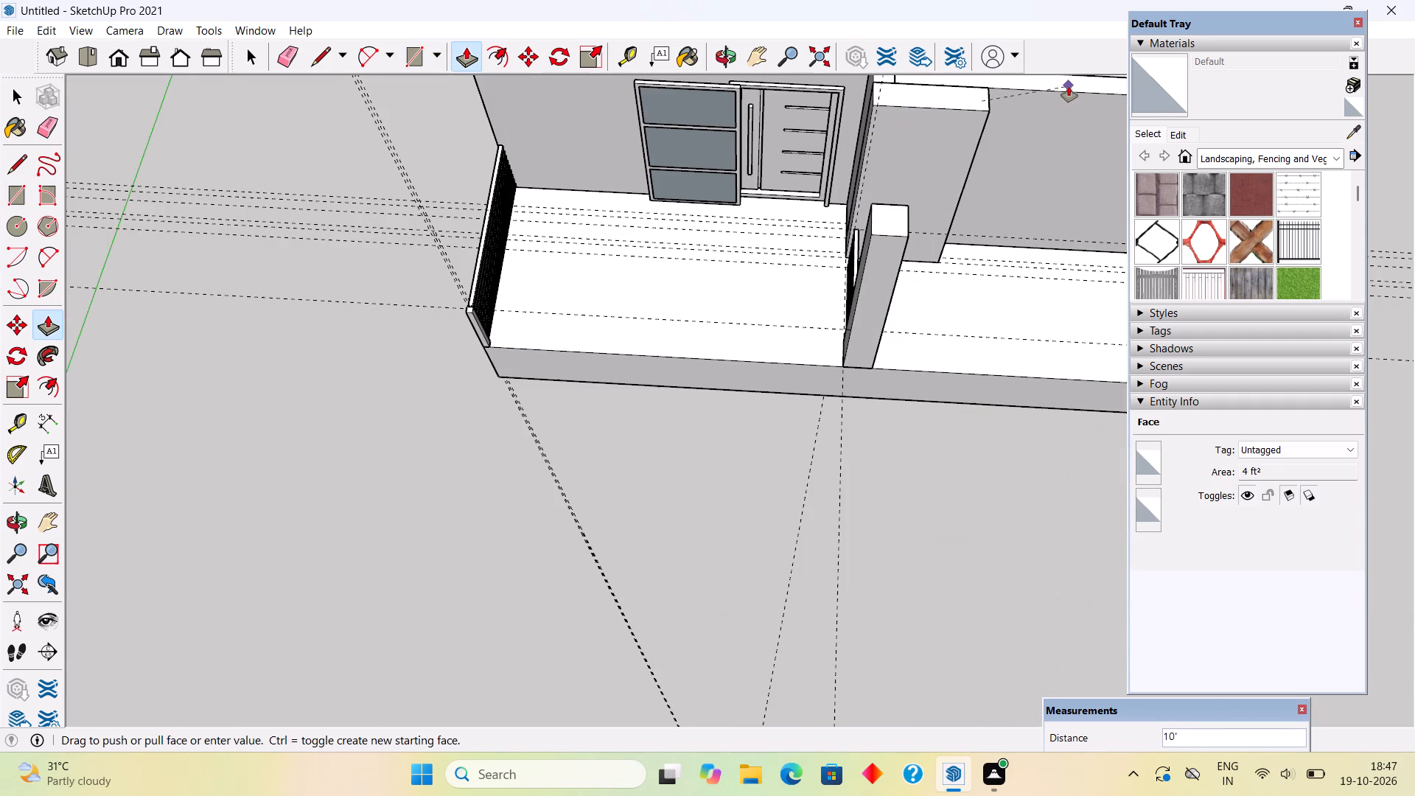
Group the 4' by 1' block standing 10' high in front of the new wall.
{"action": "key", "text": "space"}
{"action": "triple_click", "coordinate": [918, 156]}
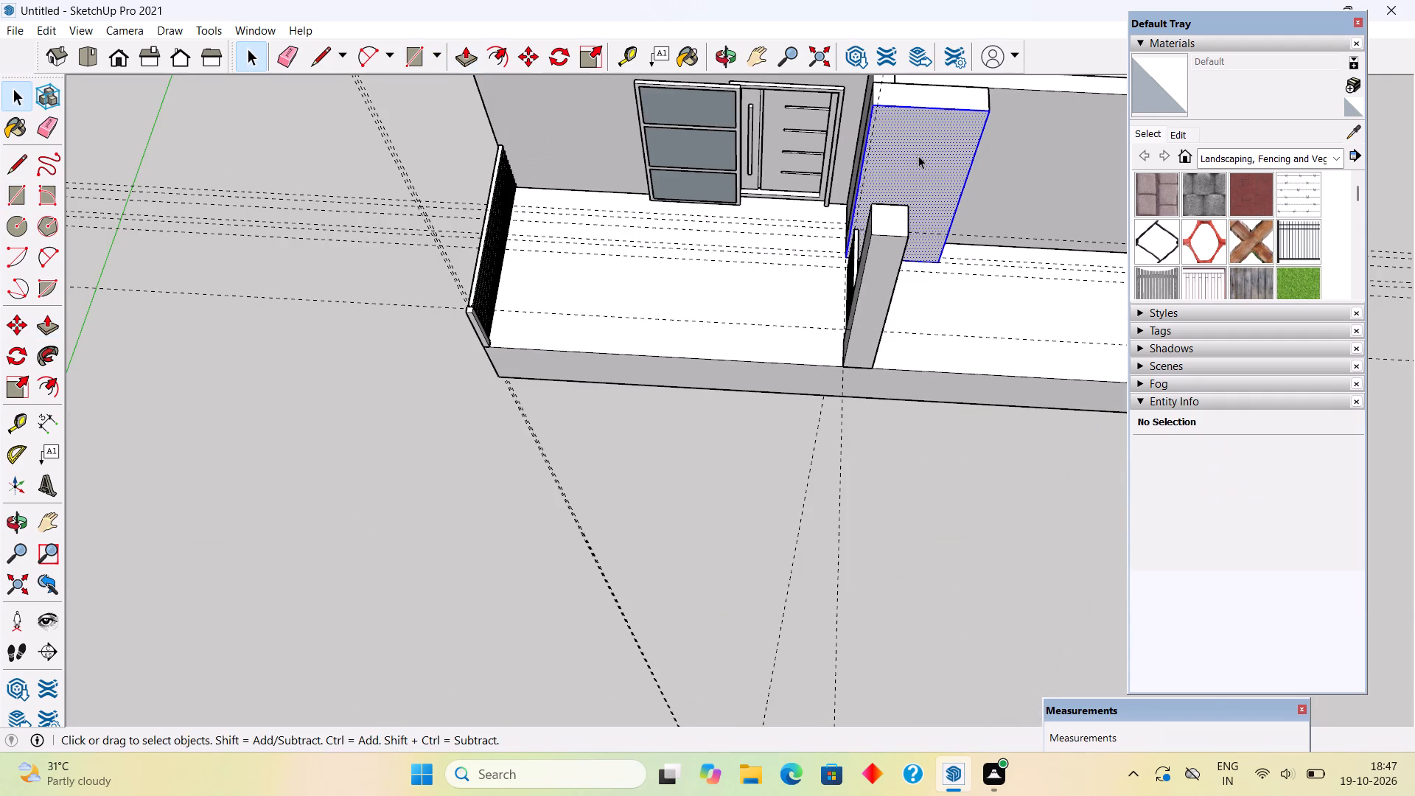
{"action": "right_click", "coordinate": [918, 156]}
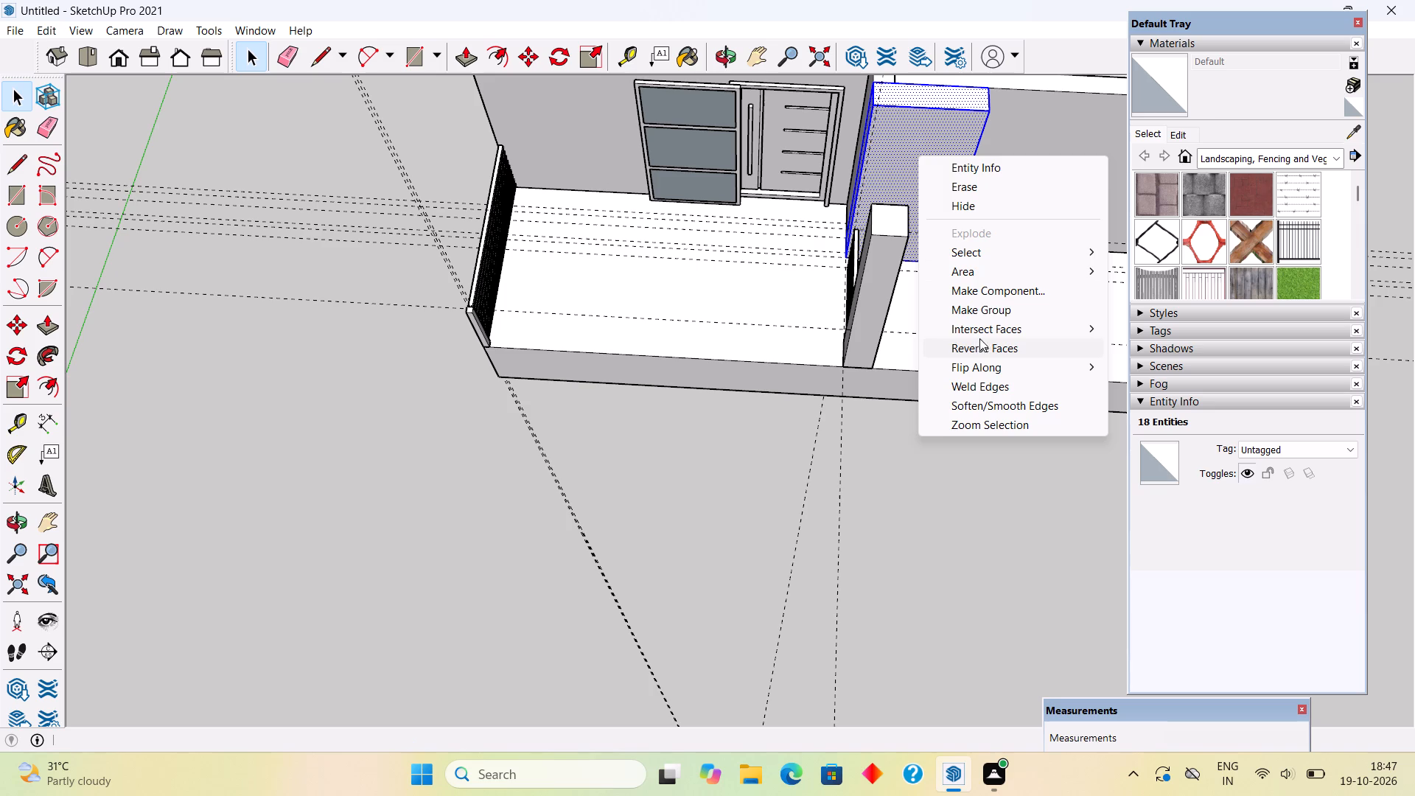
{"action": "left_click", "coordinate": [995, 313]}
{"action": "left_click", "coordinate": [992, 611]}
Examine the new block and the gap between it and the slatted railing from several angles.
{"action": "scroll", "coordinate": [870, 464], "scroll_direction": "down", "scroll_amount": 11}
{"action": "scroll", "coordinate": [968, 521], "scroll_direction": "up", "scroll_amount": 1}
{"action": "middle_click_drag", "start_coordinate": [980, 434], "coordinate": [974, 218]}
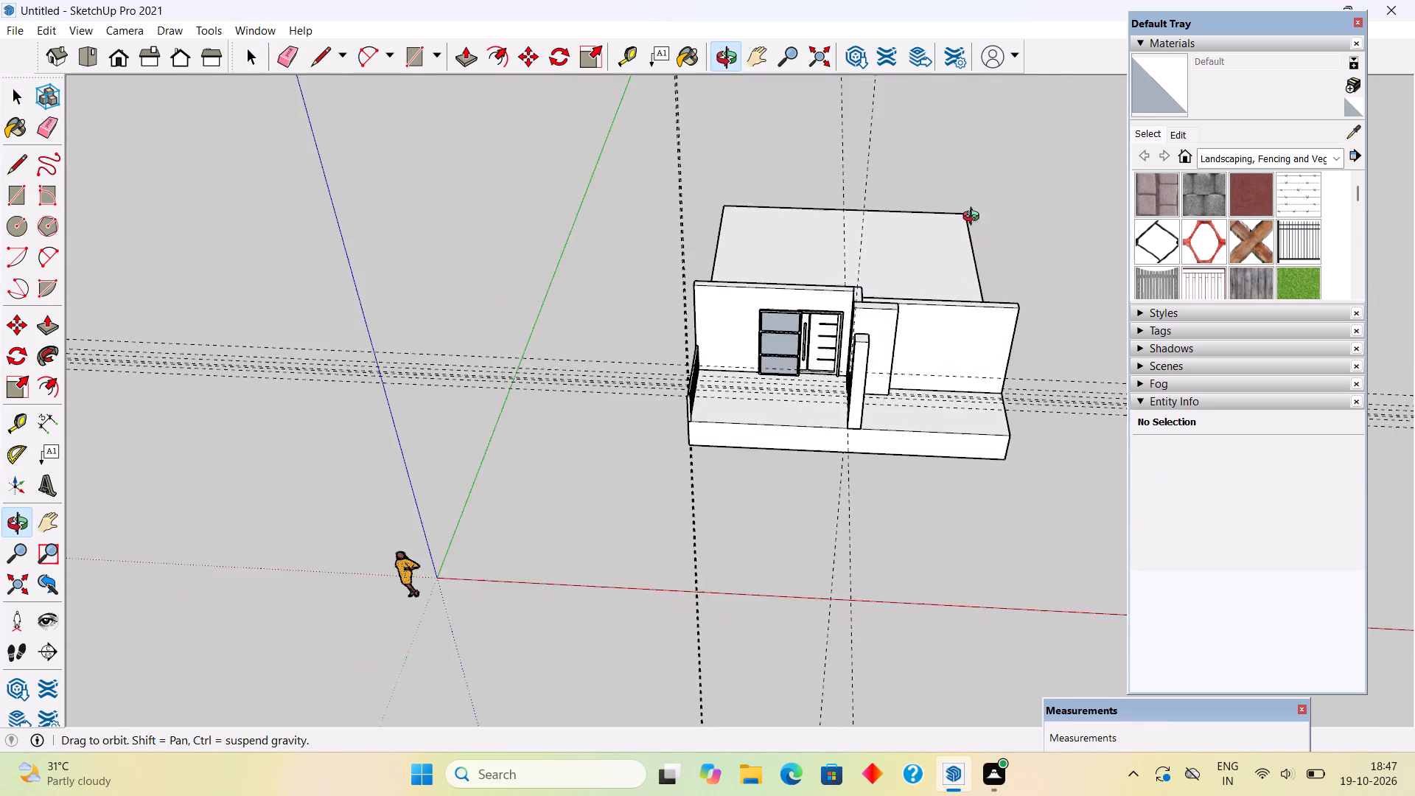
{"action": "middle_click_drag", "start_coordinate": [974, 218], "coordinate": [968, 175]}
{"action": "scroll", "coordinate": [912, 385], "scroll_direction": "up", "scroll_amount": 4}
{"action": "middle_click_drag", "start_coordinate": [783, 364], "coordinate": [1123, 414]}
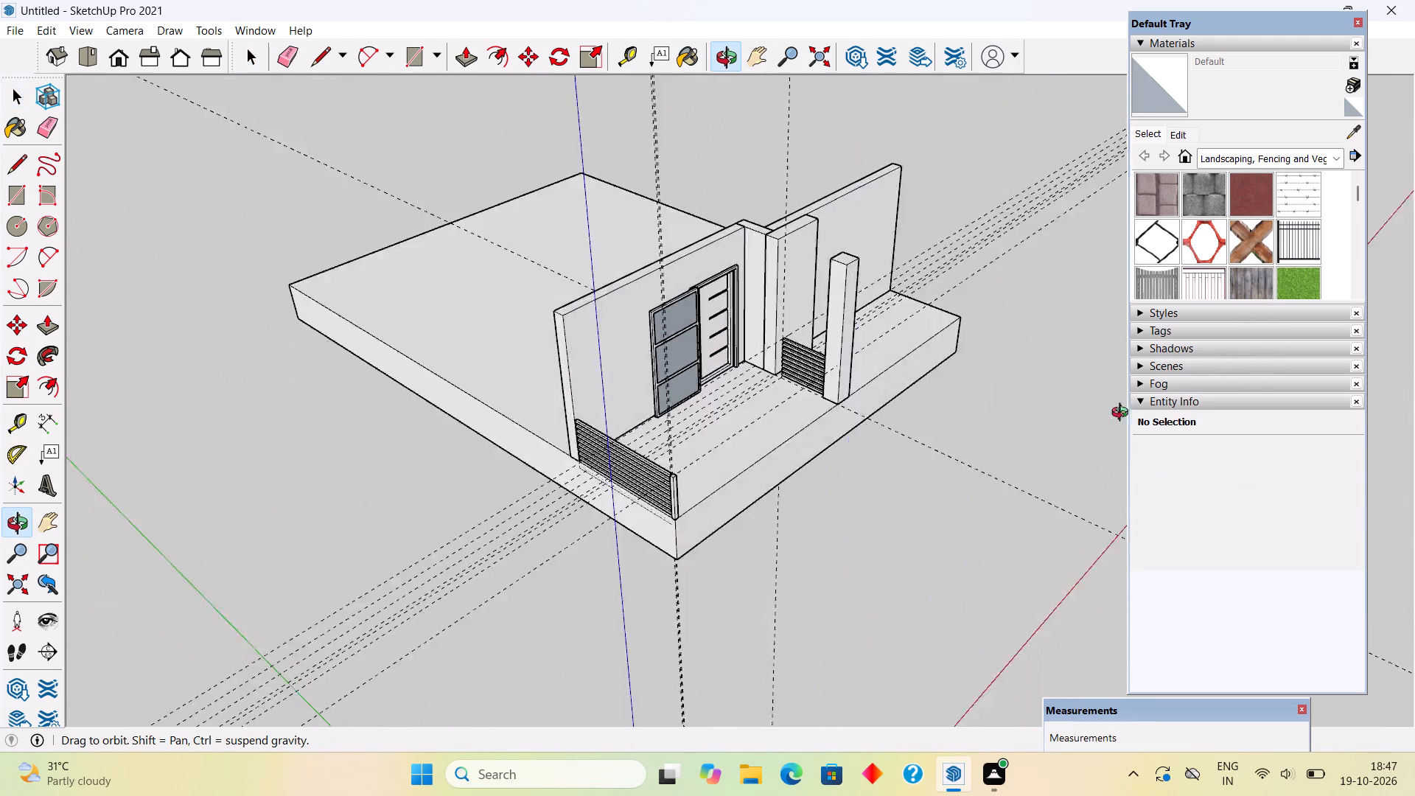
{"action": "middle_click_drag", "start_coordinate": [1123, 414], "coordinate": [1074, 396]}
{"action": "scroll", "coordinate": [819, 277], "scroll_direction": "up", "scroll_amount": 8}
{"action": "middle_click_drag", "start_coordinate": [805, 284], "coordinate": [996, 212]}
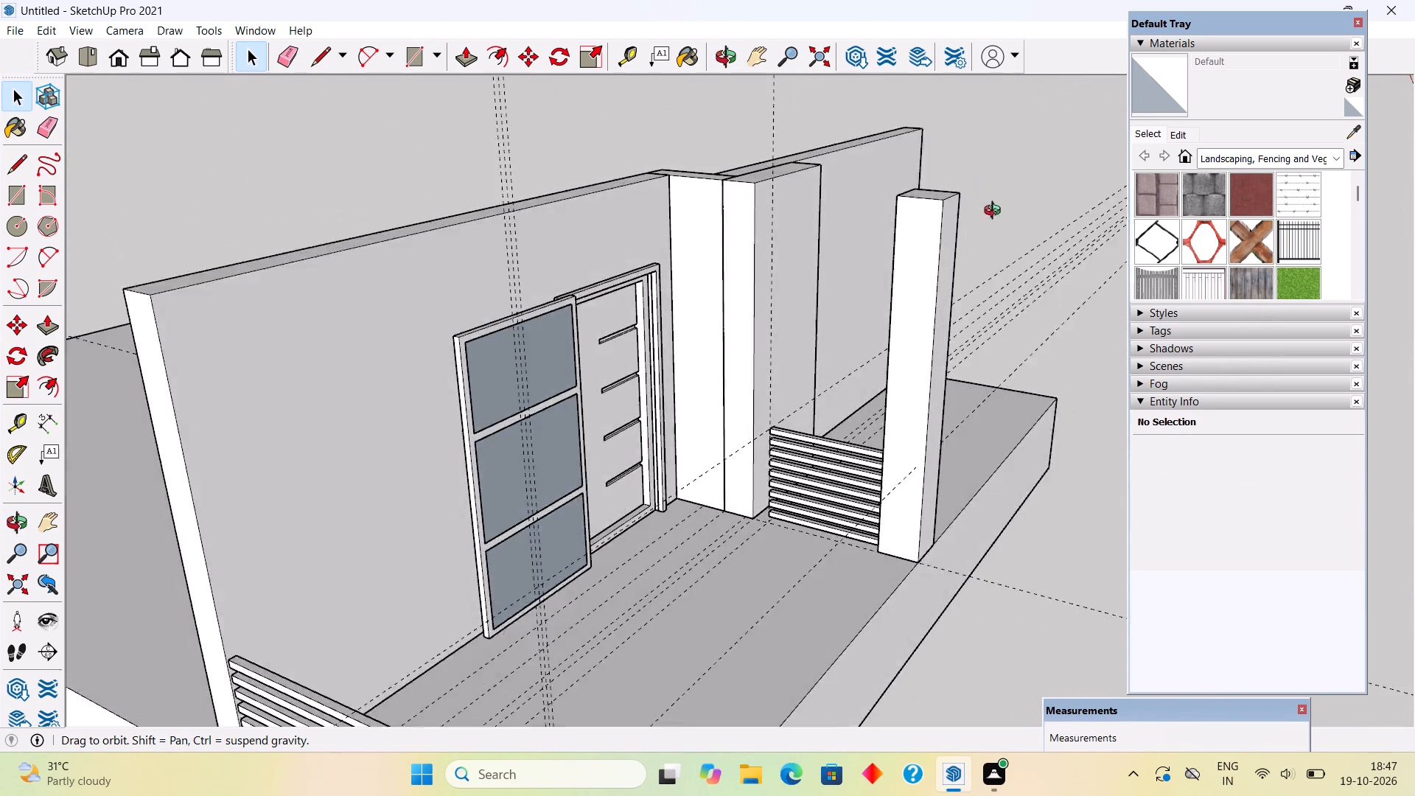
{"action": "middle_click_drag", "start_coordinate": [996, 212], "coordinate": [1027, 308]}
{"action": "scroll", "coordinate": [780, 429], "scroll_direction": "up", "scroll_amount": 6}
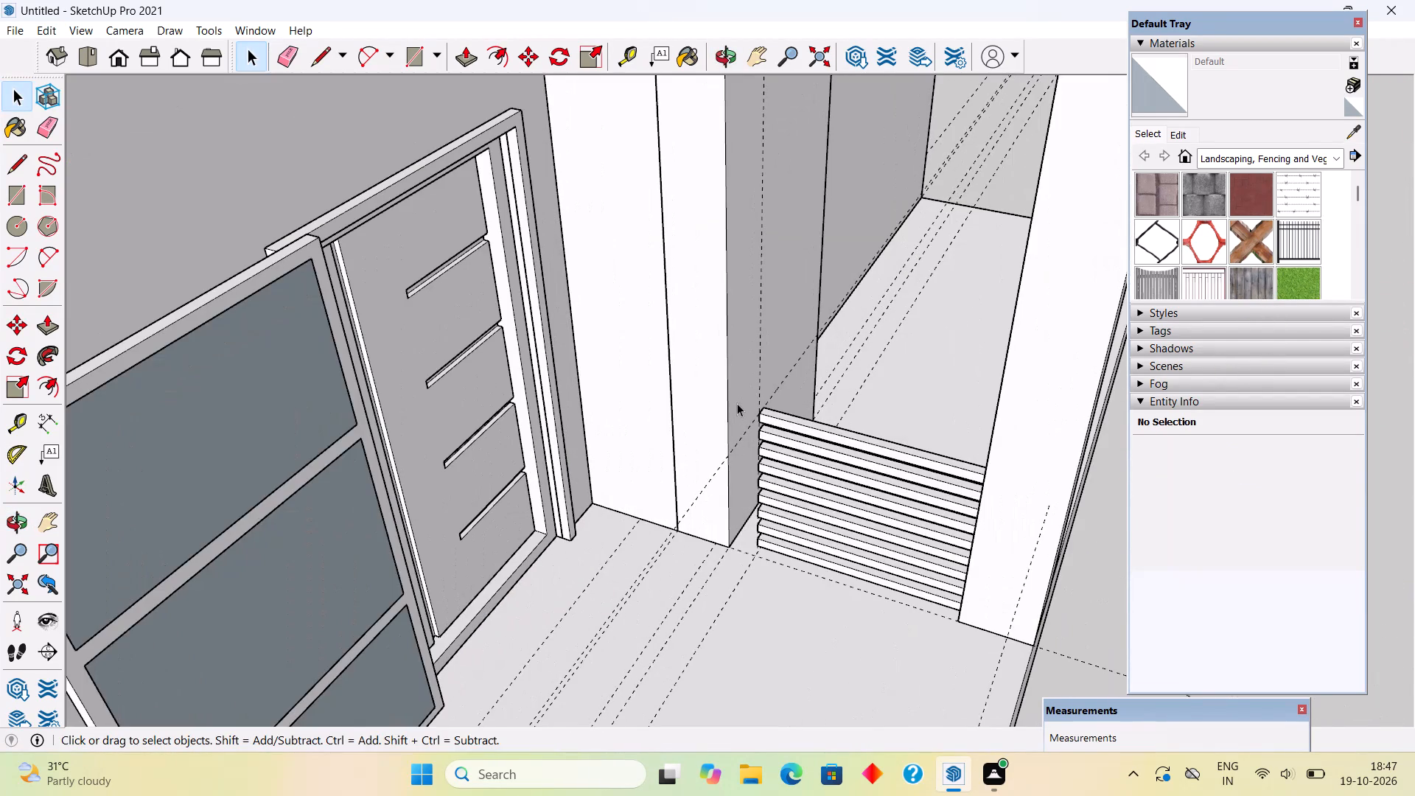
{"action": "triple_click", "coordinate": [737, 403]}
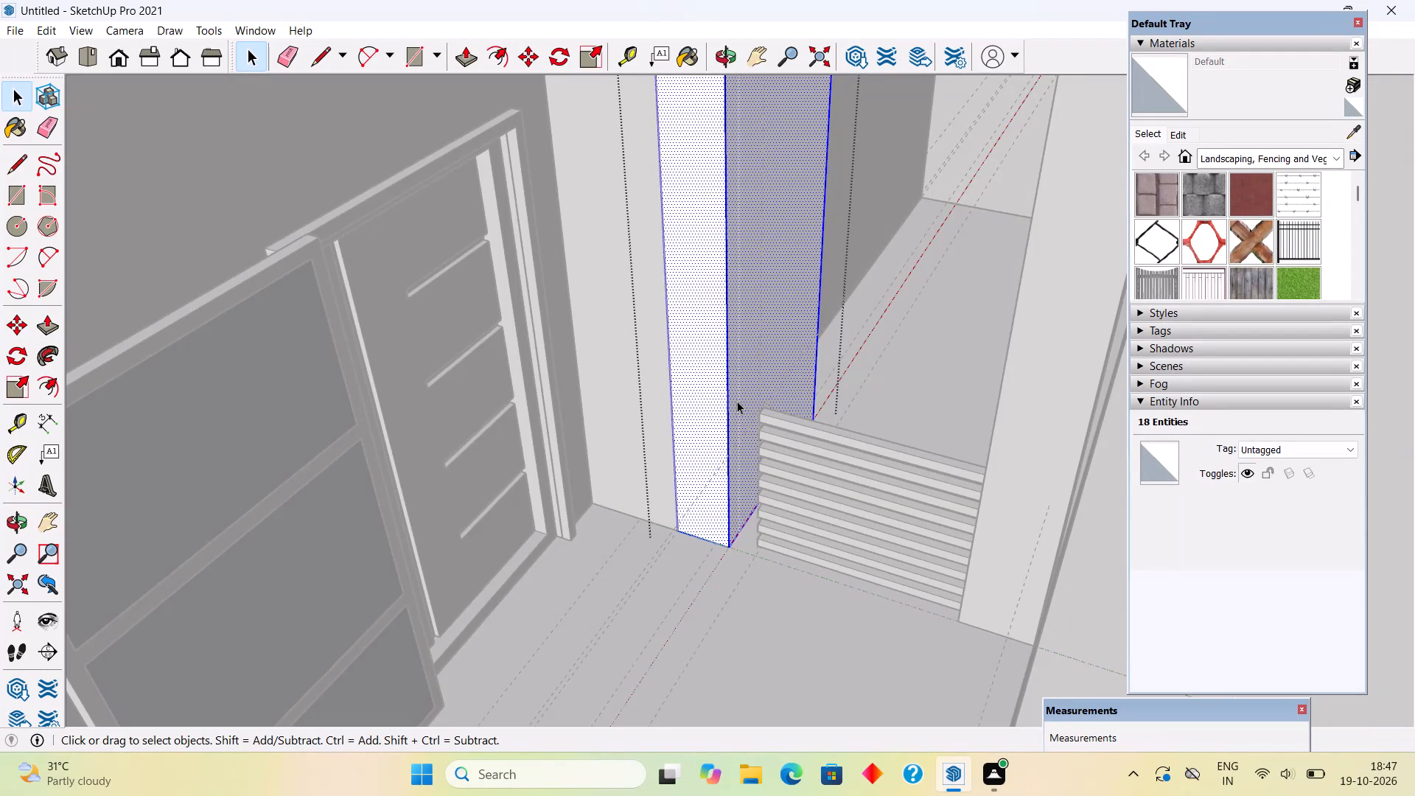
{"action": "key", "text": "space"}
{"action": "left_click", "coordinate": [737, 401]}
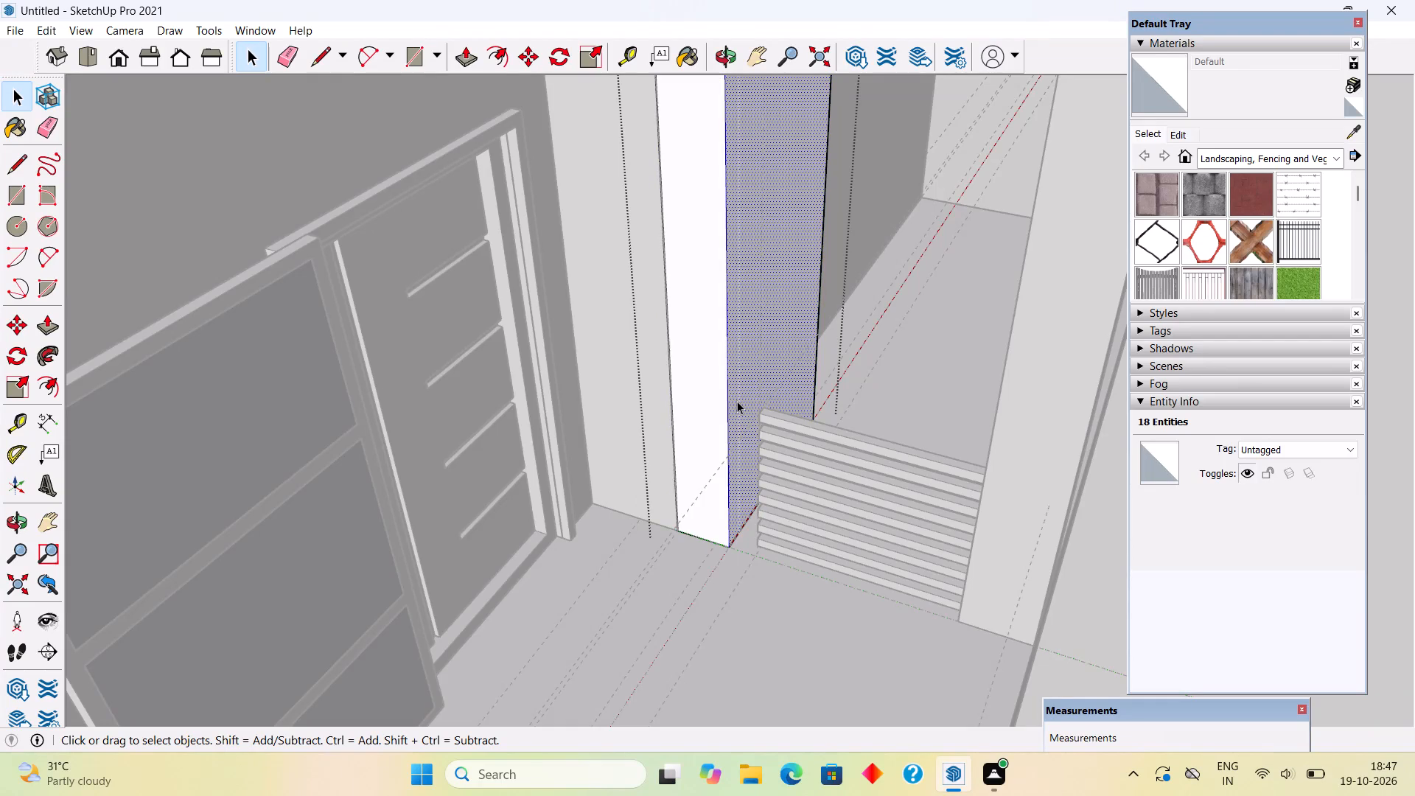
{"action": "scroll", "coordinate": [740, 500], "scroll_direction": "up", "scroll_amount": 1}
{"action": "scroll", "coordinate": [741, 500], "scroll_direction": "down", "scroll_amount": 5}
{"action": "left_click", "coordinate": [1069, 642]}
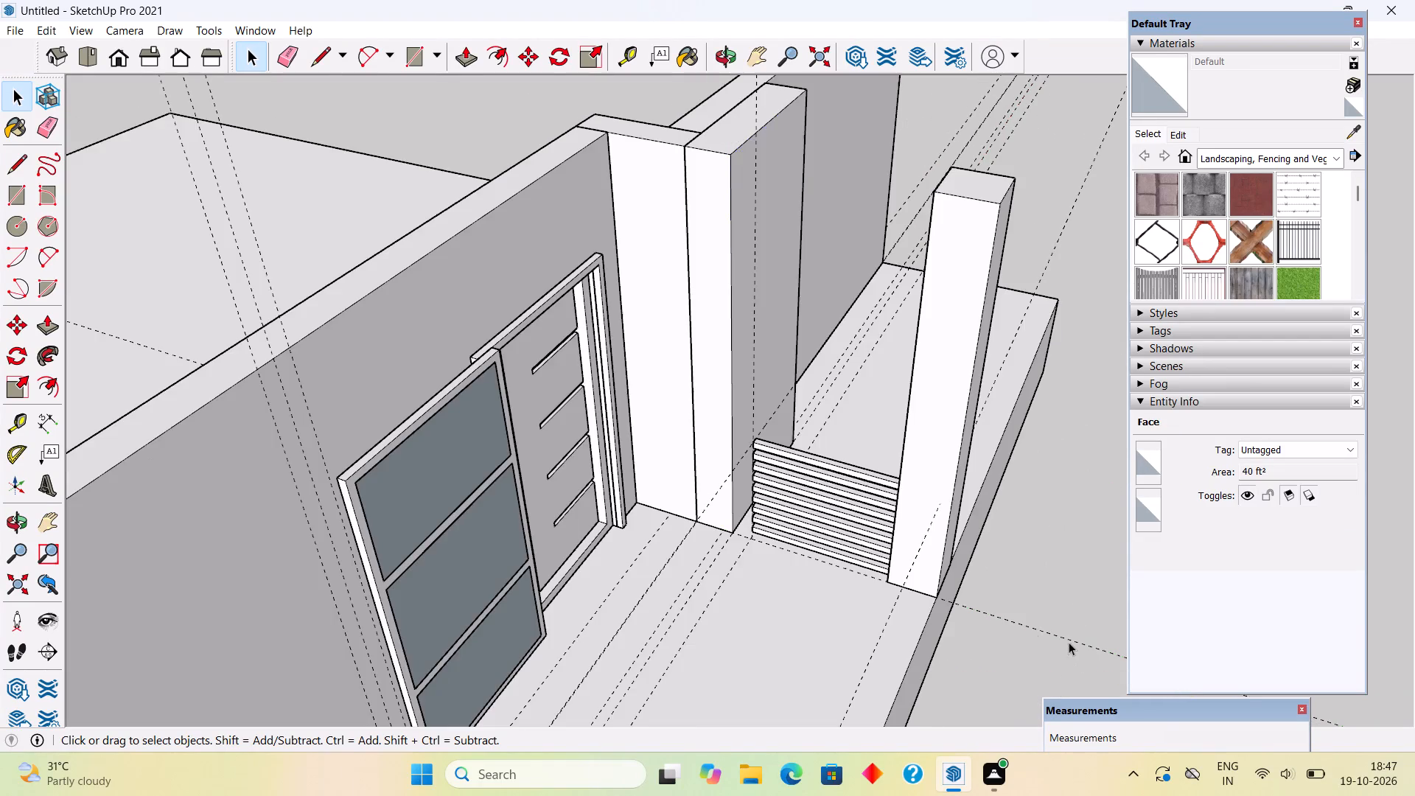
{"action": "middle_click_drag", "start_coordinate": [729, 537], "coordinate": [886, 503]}
{"action": "scroll", "coordinate": [707, 541], "scroll_direction": "up", "scroll_amount": 9}
{"action": "middle_click_drag", "start_coordinate": [884, 476], "coordinate": [1076, 461]}
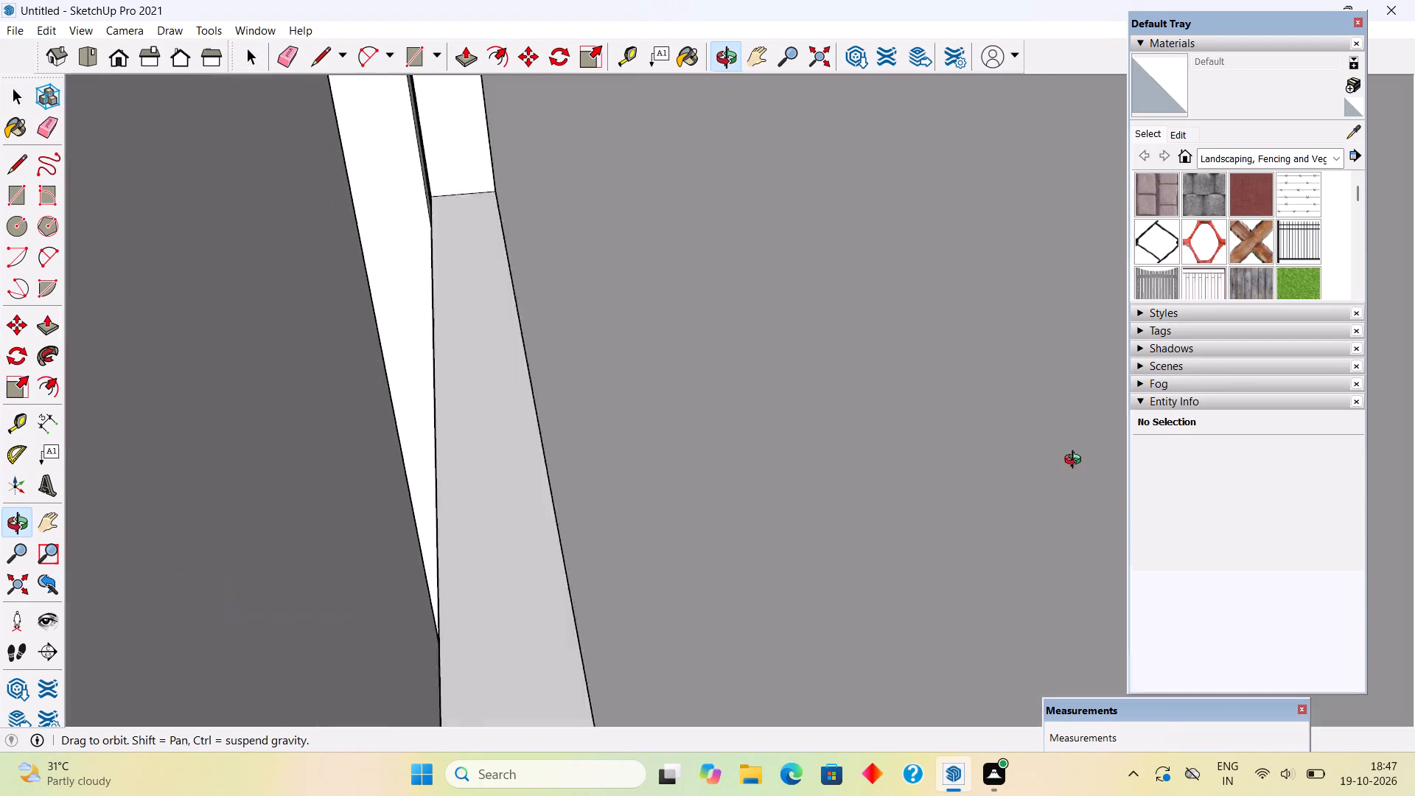
{"action": "middle_click_drag", "start_coordinate": [1076, 461], "coordinate": [969, 443]}
{"action": "scroll", "coordinate": [977, 425], "scroll_direction": "up", "scroll_amount": 1}
{"action": "scroll", "coordinate": [907, 313], "scroll_direction": "up", "scroll_amount": 1}
{"action": "scroll", "coordinate": [860, 214], "scroll_direction": "up", "scroll_amount": 1}
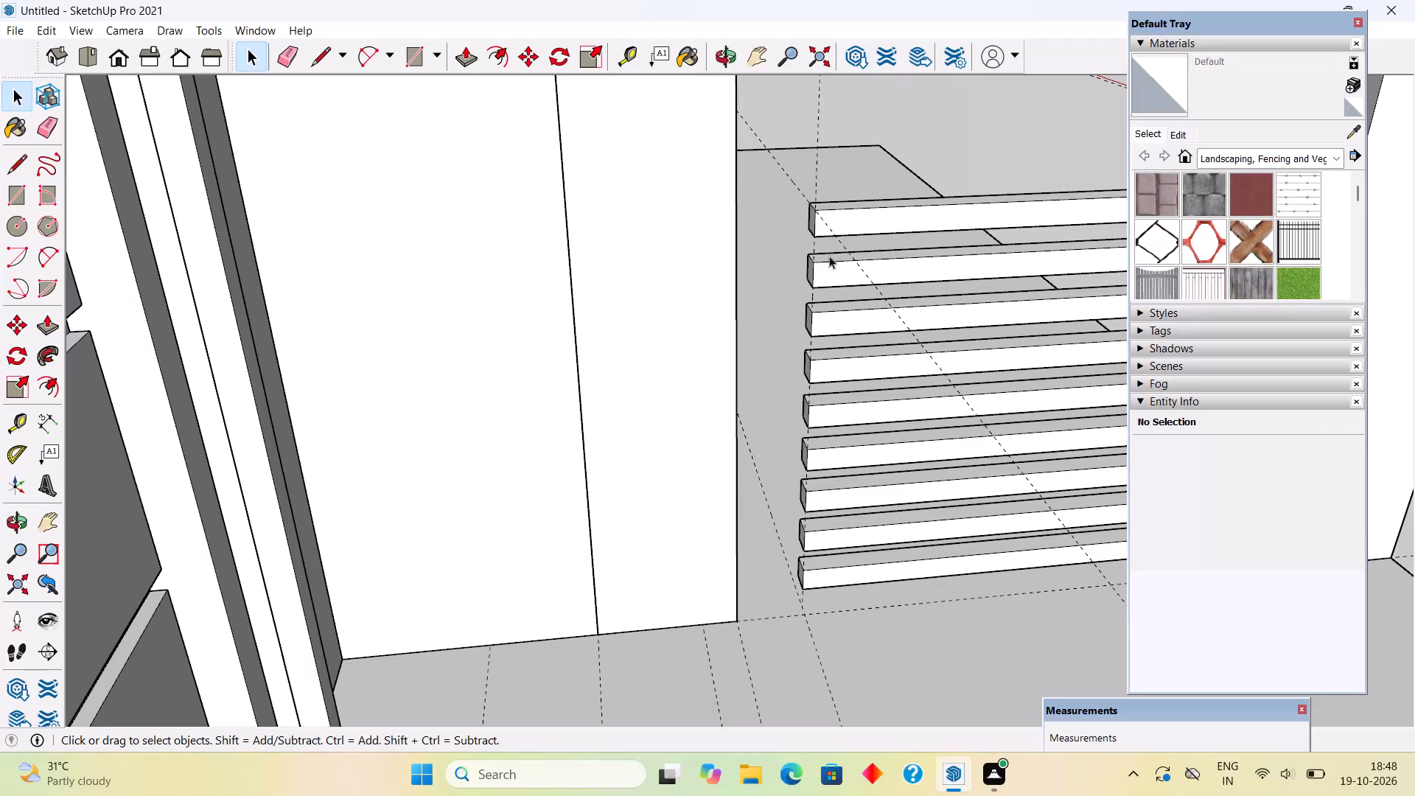
{"action": "scroll", "coordinate": [810, 288], "scroll_direction": "down", "scroll_amount": 3}
{"action": "scroll", "coordinate": [635, 499], "scroll_direction": "down", "scroll_amount": 8}
{"action": "triple_click", "coordinate": [671, 462]}
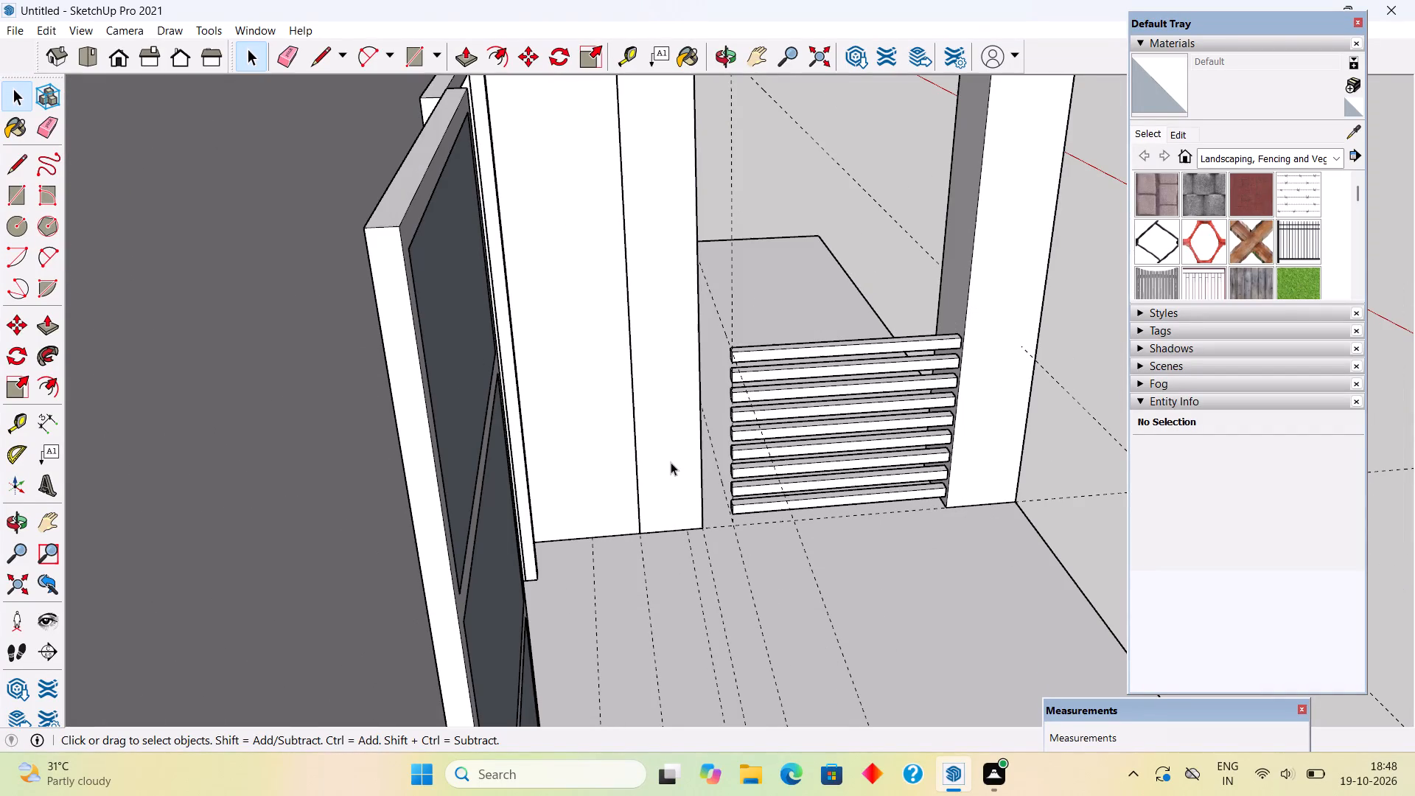
{"action": "middle_click_drag", "start_coordinate": [682, 450], "coordinate": [568, 463]}
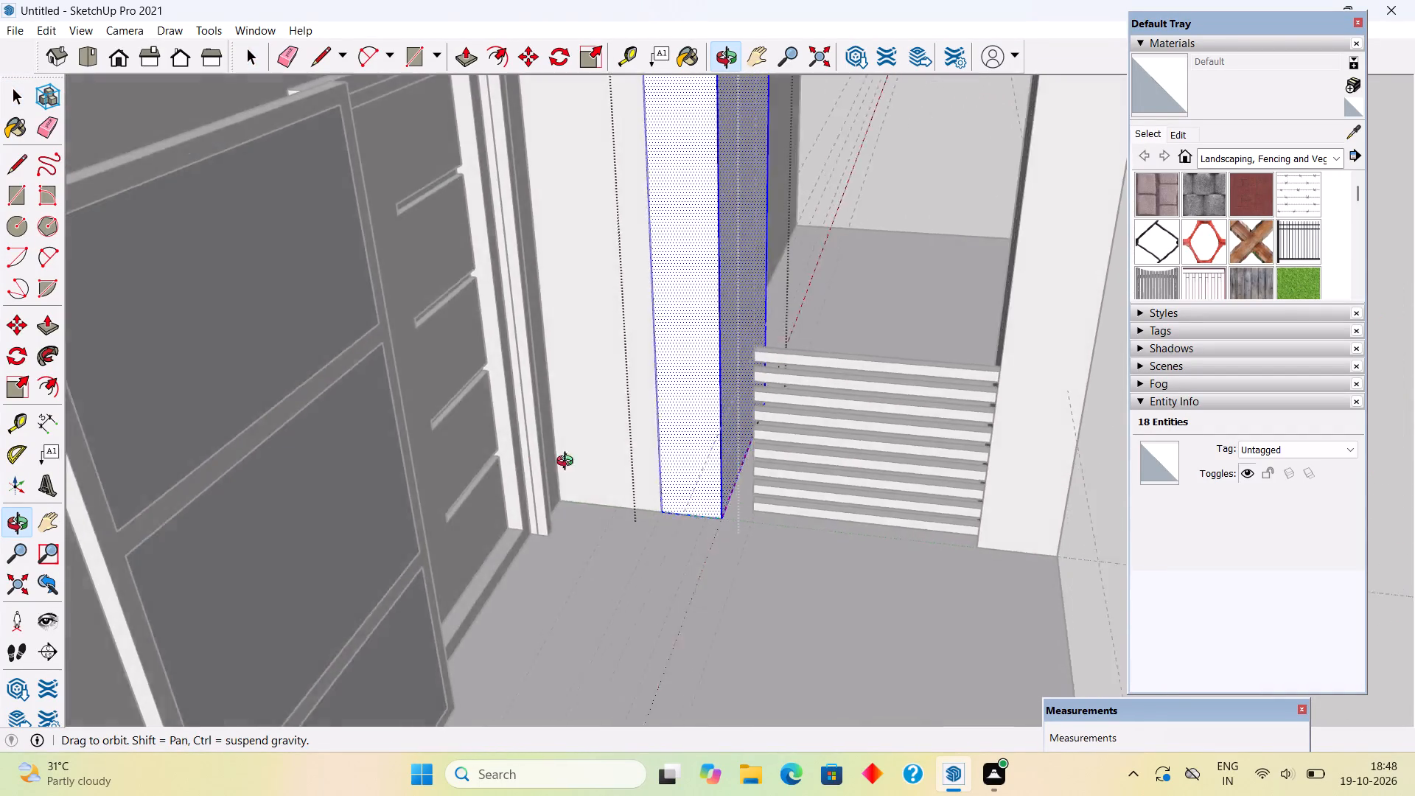
{"action": "middle_click_drag", "start_coordinate": [568, 463], "coordinate": [724, 430]}
{"action": "scroll", "coordinate": [742, 419], "scroll_direction": "up", "scroll_amount": 1}
{"action": "middle_click_drag", "start_coordinate": [685, 427], "coordinate": [674, 428]}
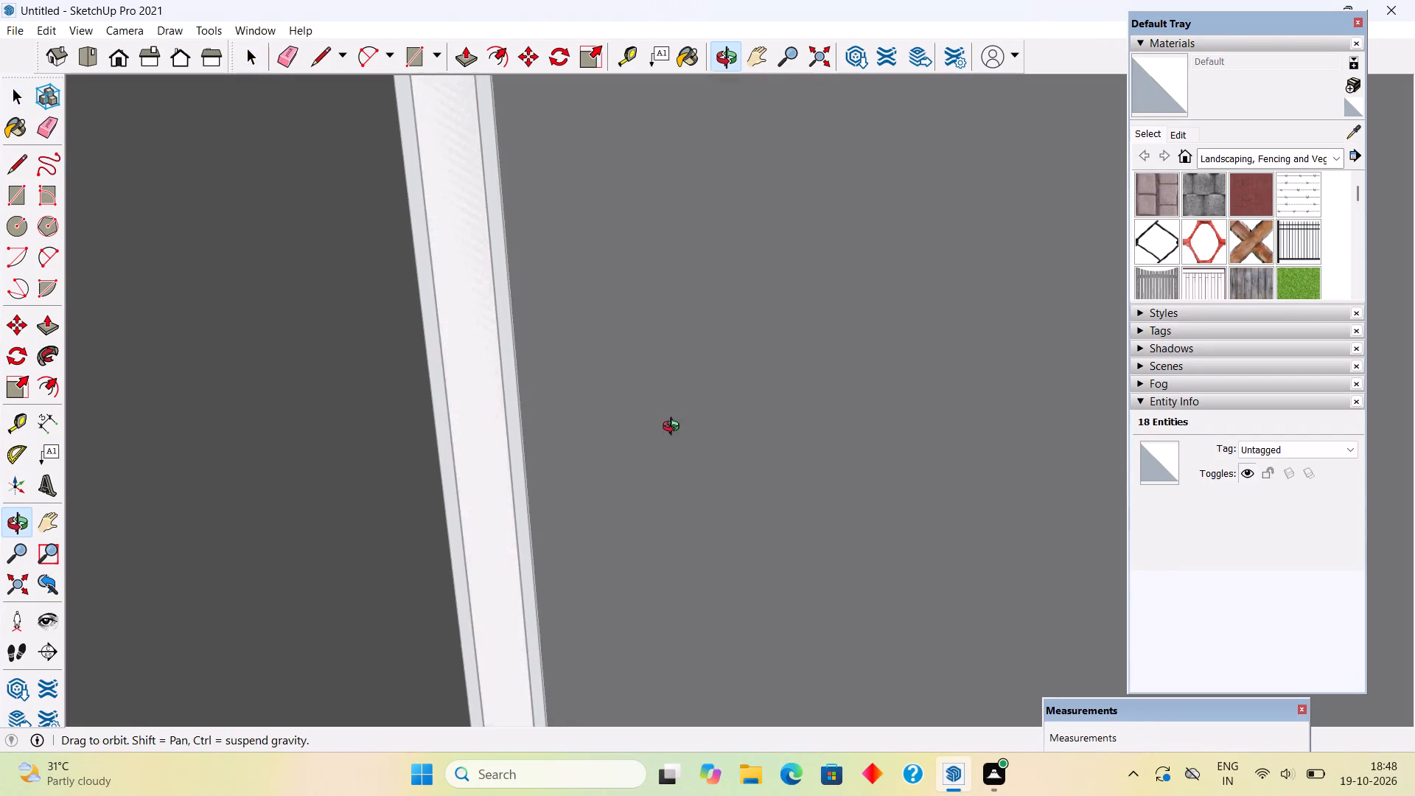
{"action": "middle_click_drag", "start_coordinate": [674, 428], "coordinate": [563, 446]}
{"action": "scroll", "coordinate": [1050, 346], "scroll_direction": "up", "scroll_amount": 3}
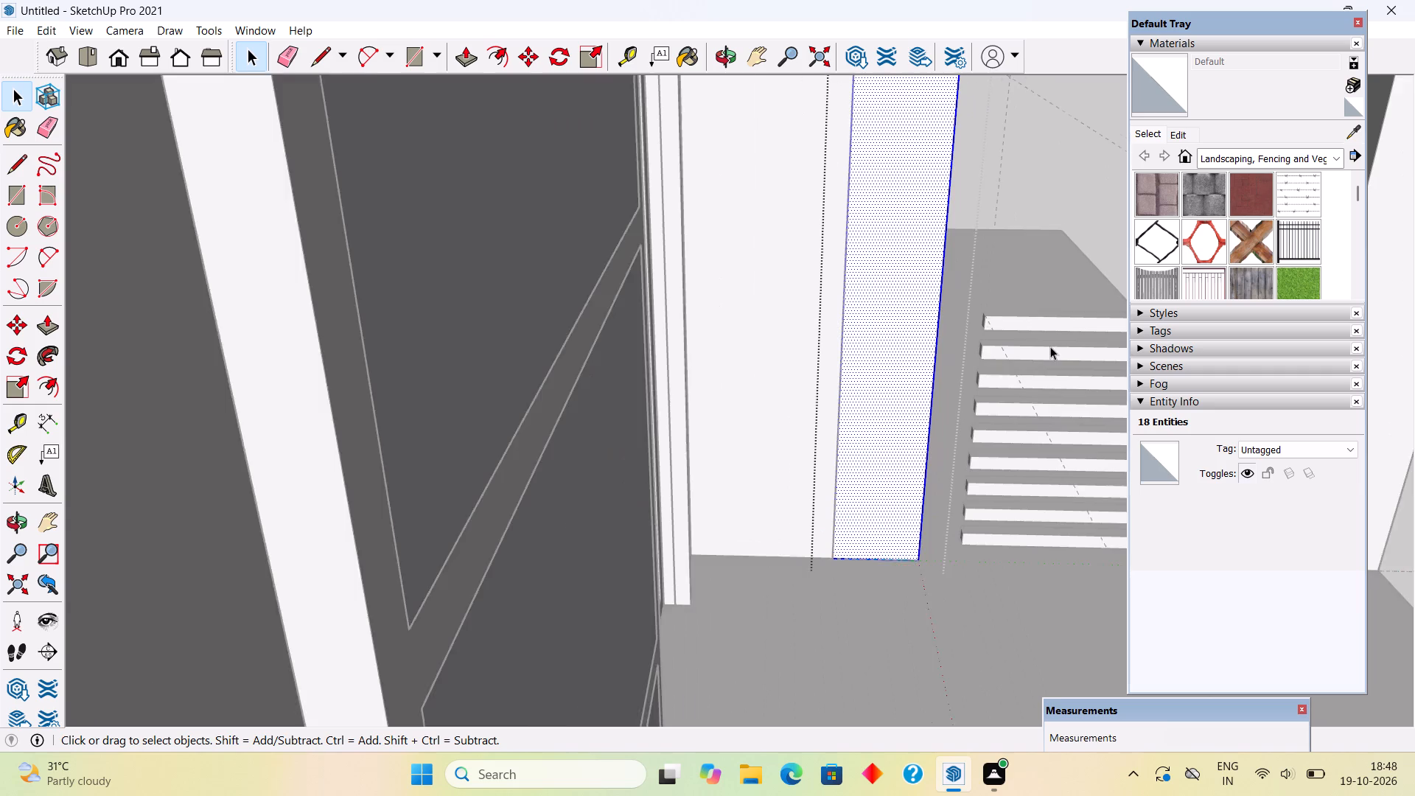
{"action": "scroll", "coordinate": [1050, 346], "scroll_direction": "up", "scroll_amount": 1}
{"action": "left_click", "coordinate": [1058, 155]}
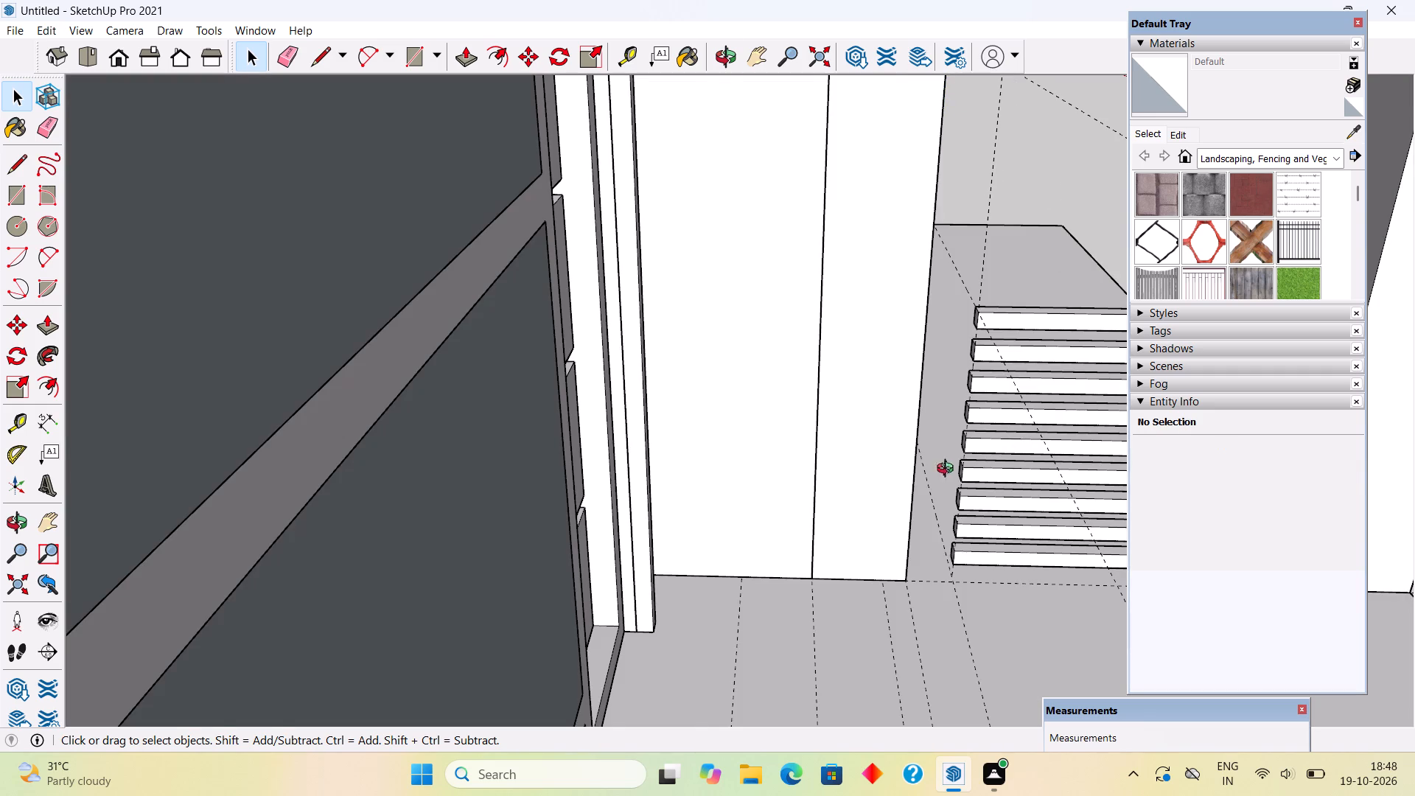
Push/Pull the end face of the railing's top slat 6" to meet the new block beside the door.
{"action": "middle_click_drag", "start_coordinate": [946, 469], "coordinate": [923, 441]}
{"action": "scroll", "coordinate": [1050, 610], "scroll_direction": "up", "scroll_amount": 6}
{"action": "scroll", "coordinate": [1006, 601], "scroll_direction": "down", "scroll_amount": 4}
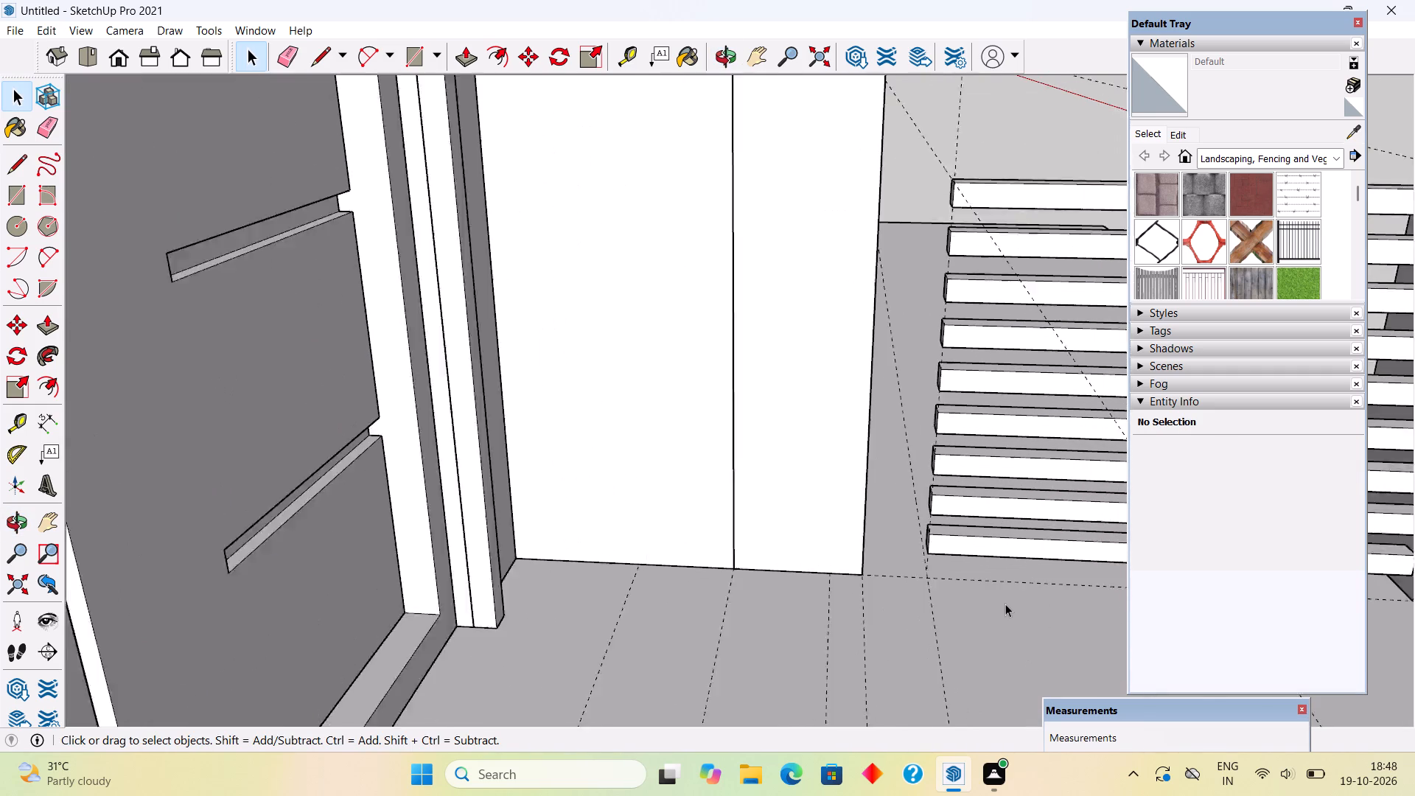
{"action": "scroll", "coordinate": [1005, 604], "scroll_direction": "down", "scroll_amount": 1}
{"action": "middle_click_drag", "start_coordinate": [1017, 494], "coordinate": [1030, 433]}
{"action": "scroll", "coordinate": [1013, 304], "scroll_direction": "up", "scroll_amount": 5}
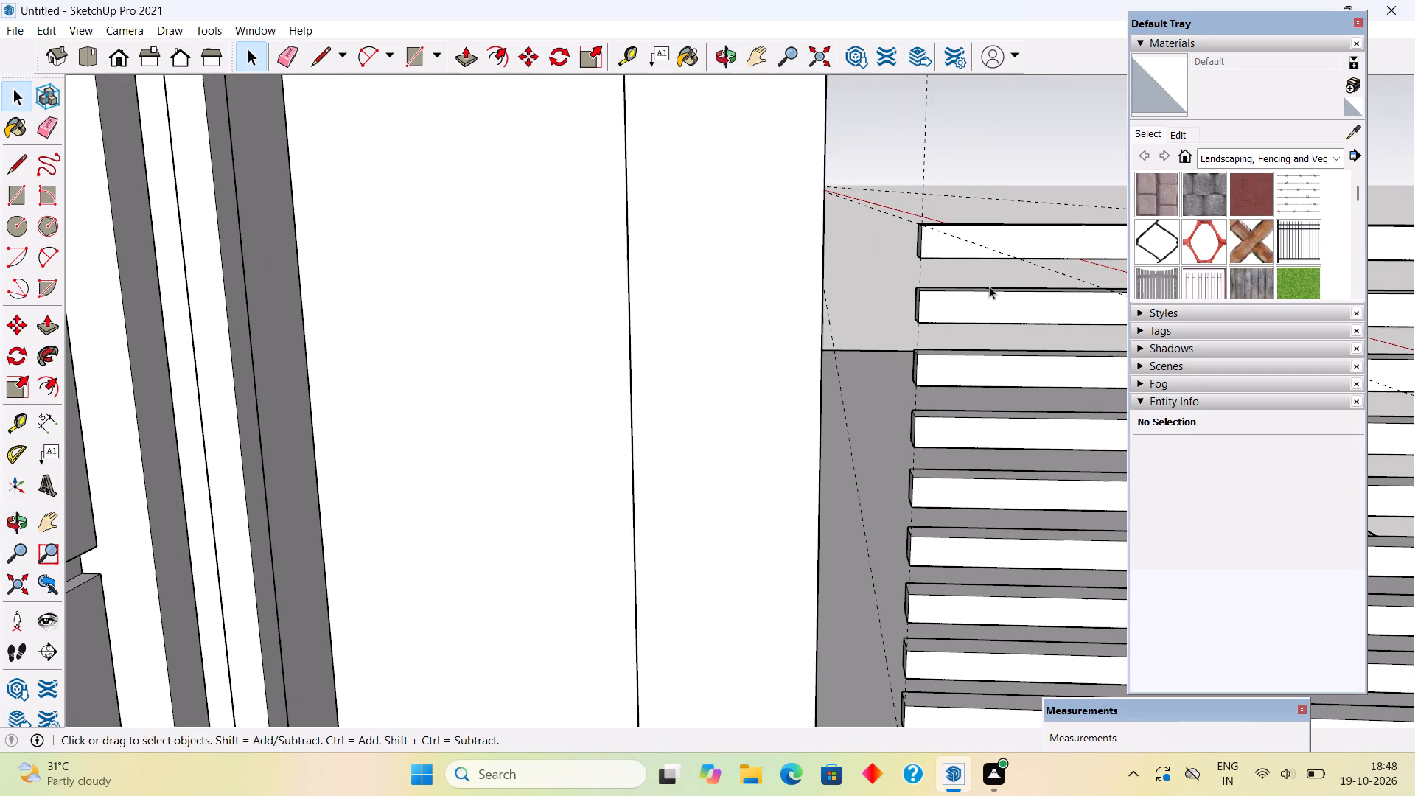
{"action": "triple_click", "coordinate": [926, 241]}
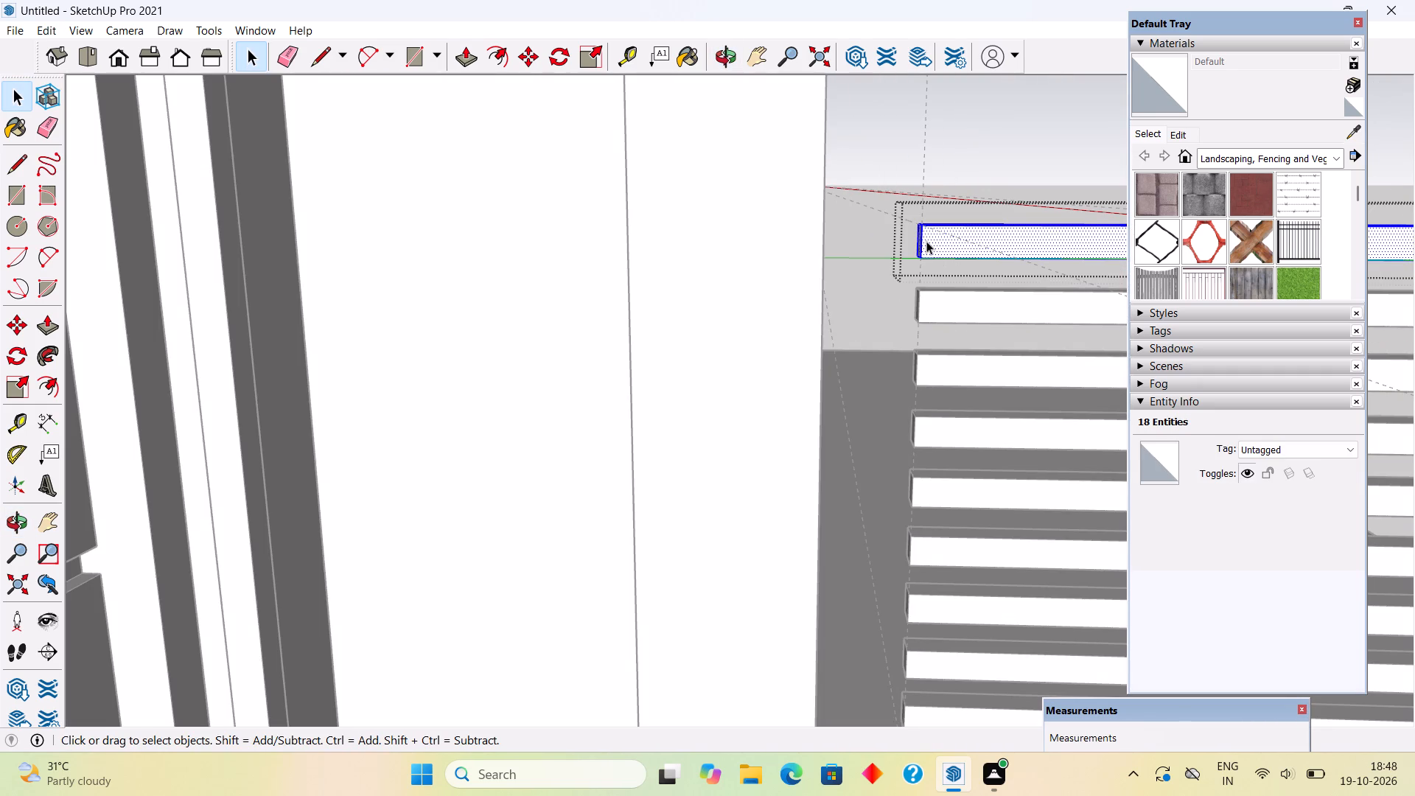
{"action": "key", "text": "p"}
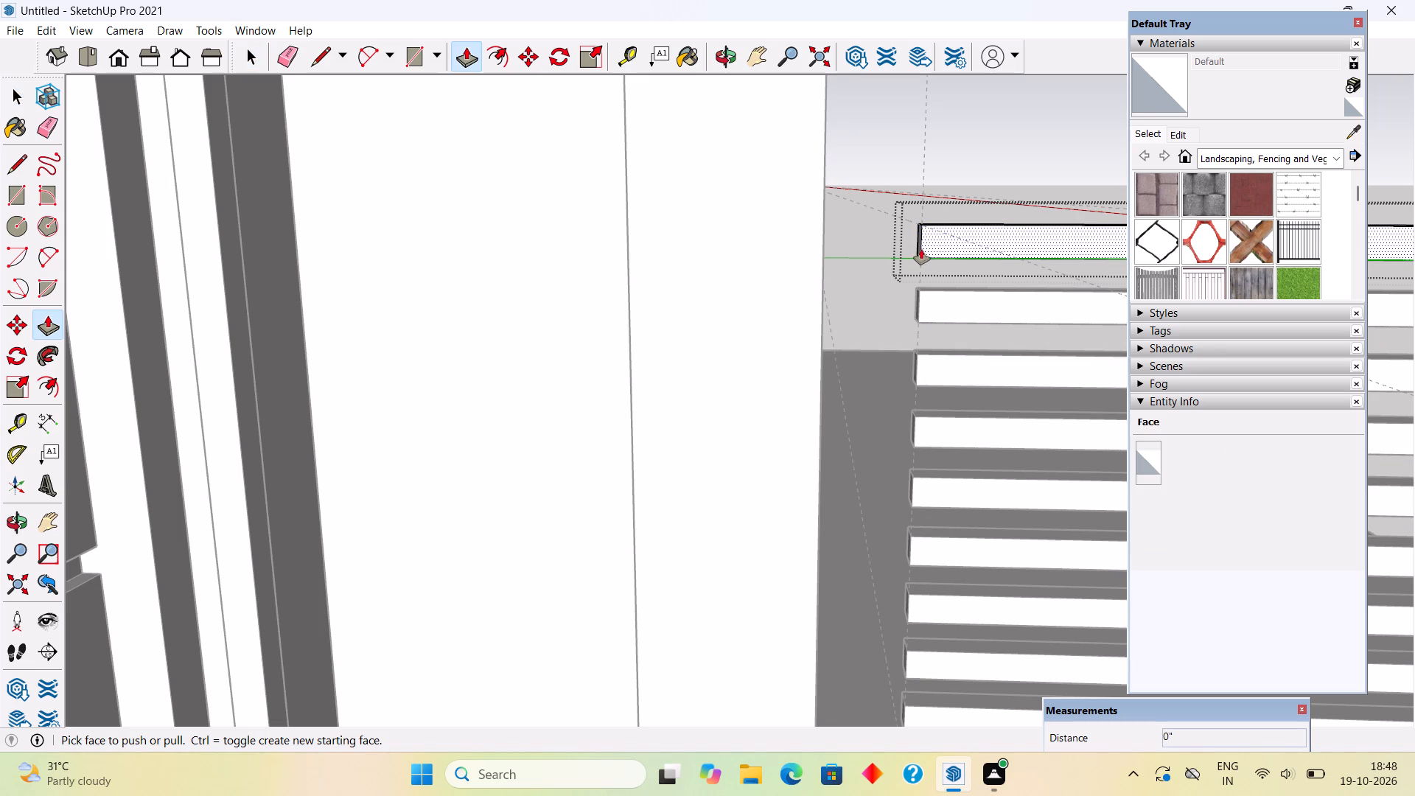
{"action": "left_click", "coordinate": [914, 245]}
{"action": "scroll", "coordinate": [963, 281], "scroll_direction": "up", "scroll_amount": 4}
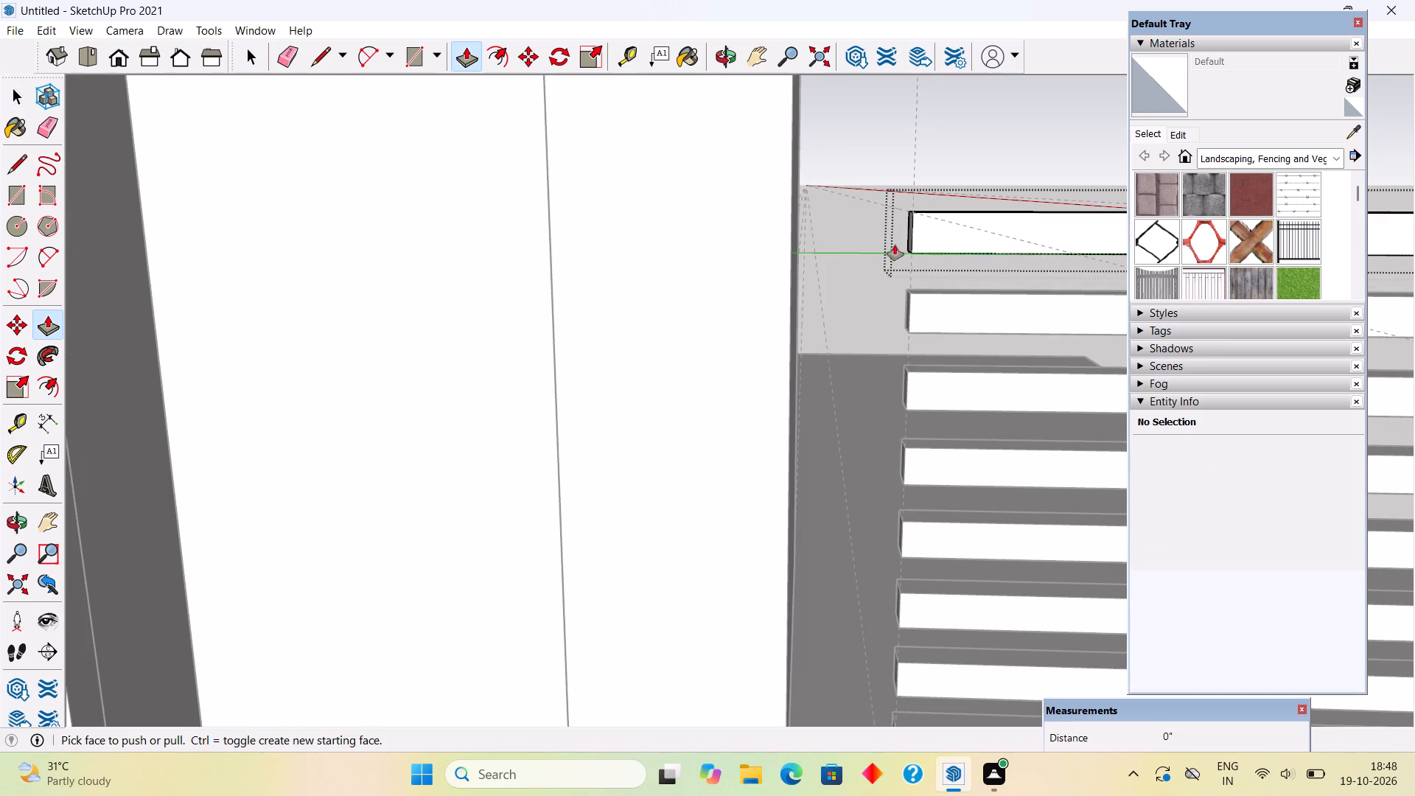
{"action": "scroll", "coordinate": [901, 240], "scroll_direction": "up", "scroll_amount": 5}
{"action": "left_click", "coordinate": [912, 233]}
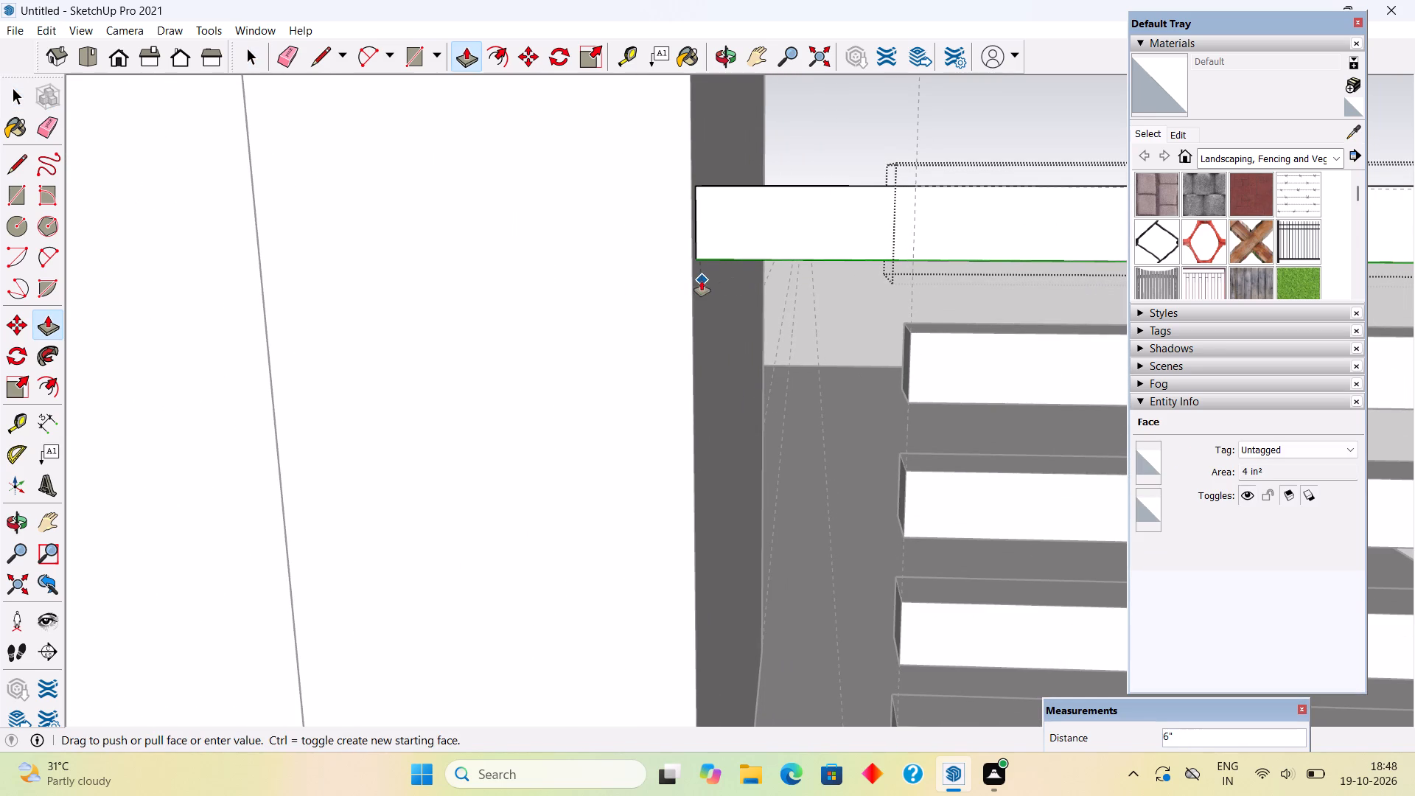
{"action": "left_click", "coordinate": [698, 264]}
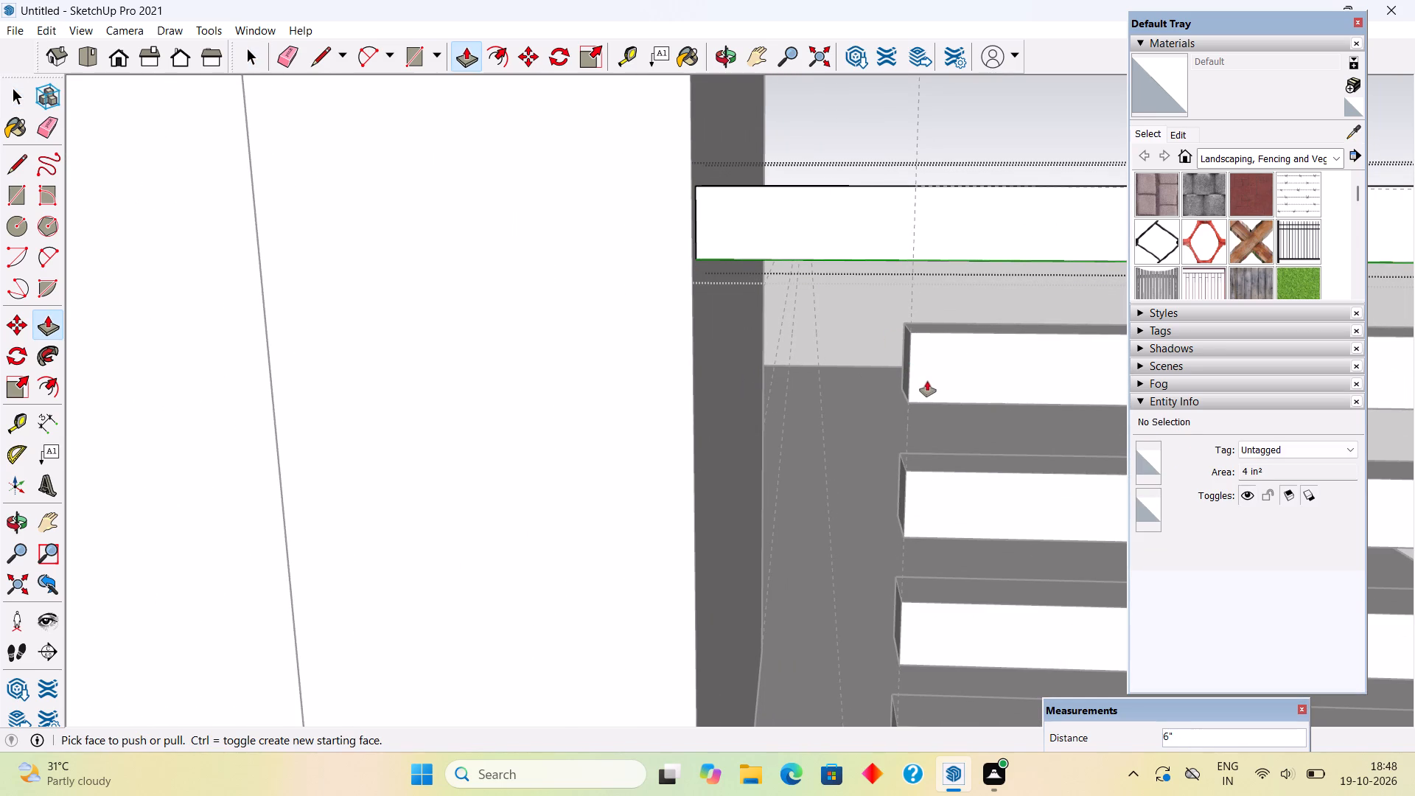
Push/Pull the end face of the second slat from the top 6" to meet the new block.
{"action": "key", "text": "space"}
{"action": "triple_click", "coordinate": [928, 373]}
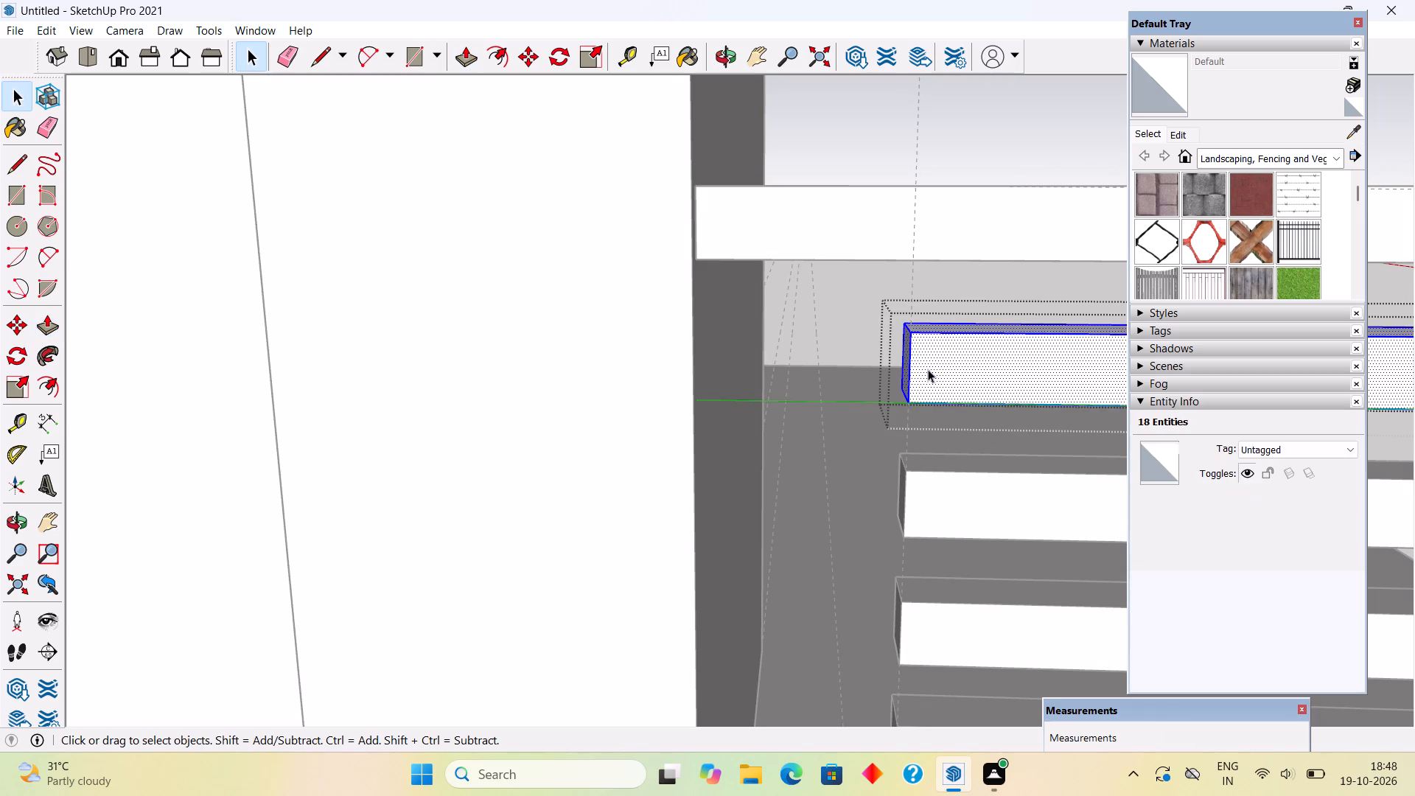
{"action": "key", "text": "p"}
{"action": "left_click", "coordinate": [903, 359]}
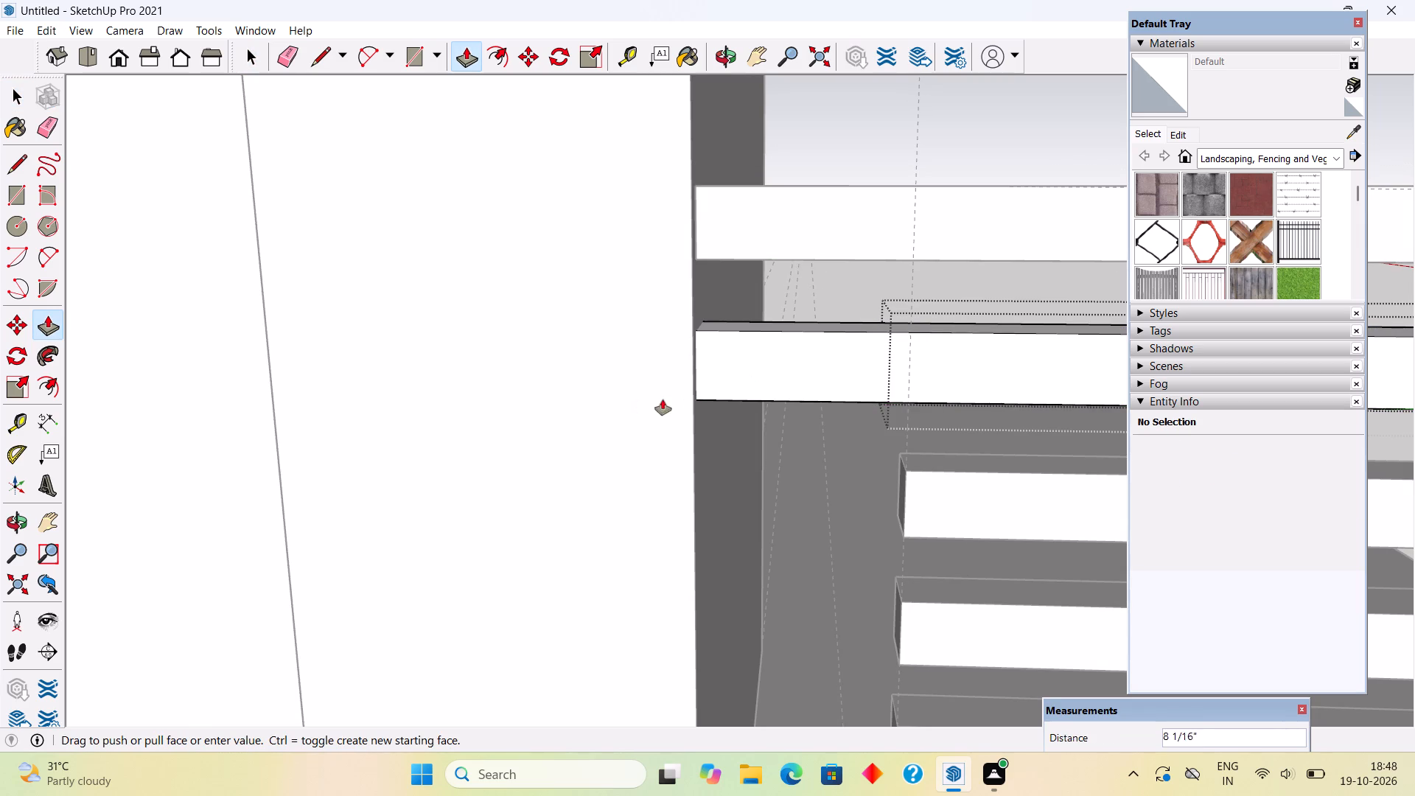
{"action": "left_click", "coordinate": [697, 439]}
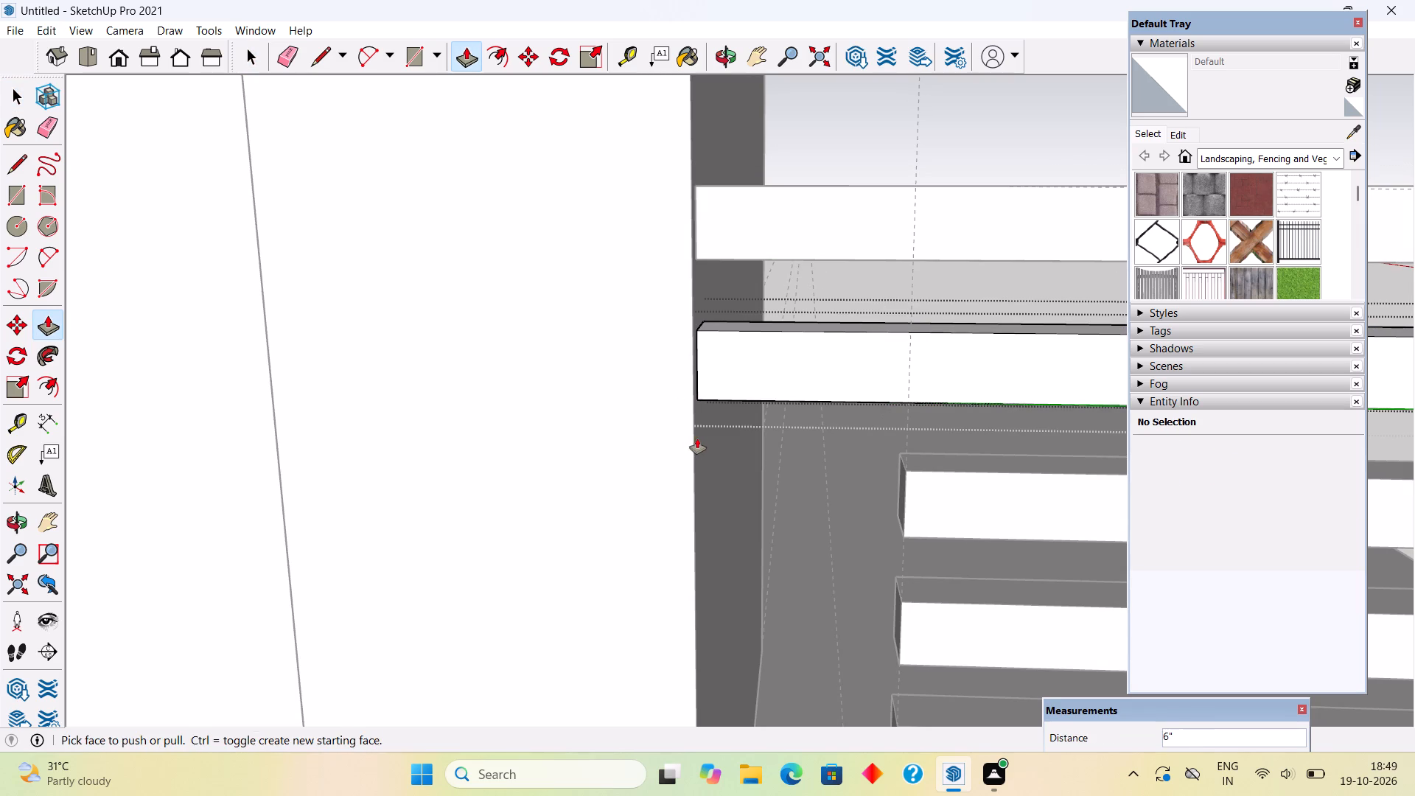
Push/Pull the end face of the third slat from the top 6" to meet the new block.
{"action": "key", "text": "space"}
{"action": "triple_click", "coordinate": [923, 505]}
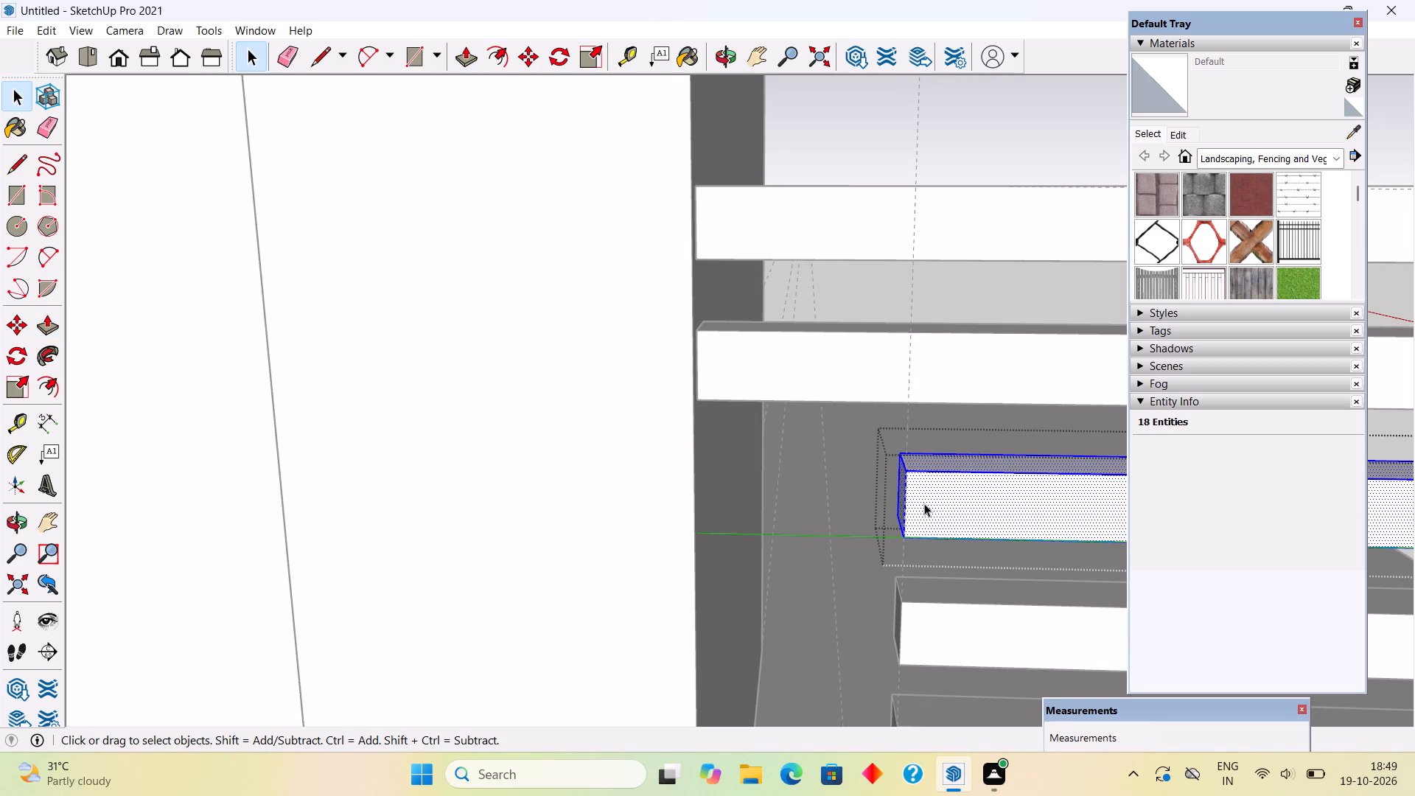
{"action": "key", "text": "p"}
{"action": "left_click", "coordinate": [904, 500]}
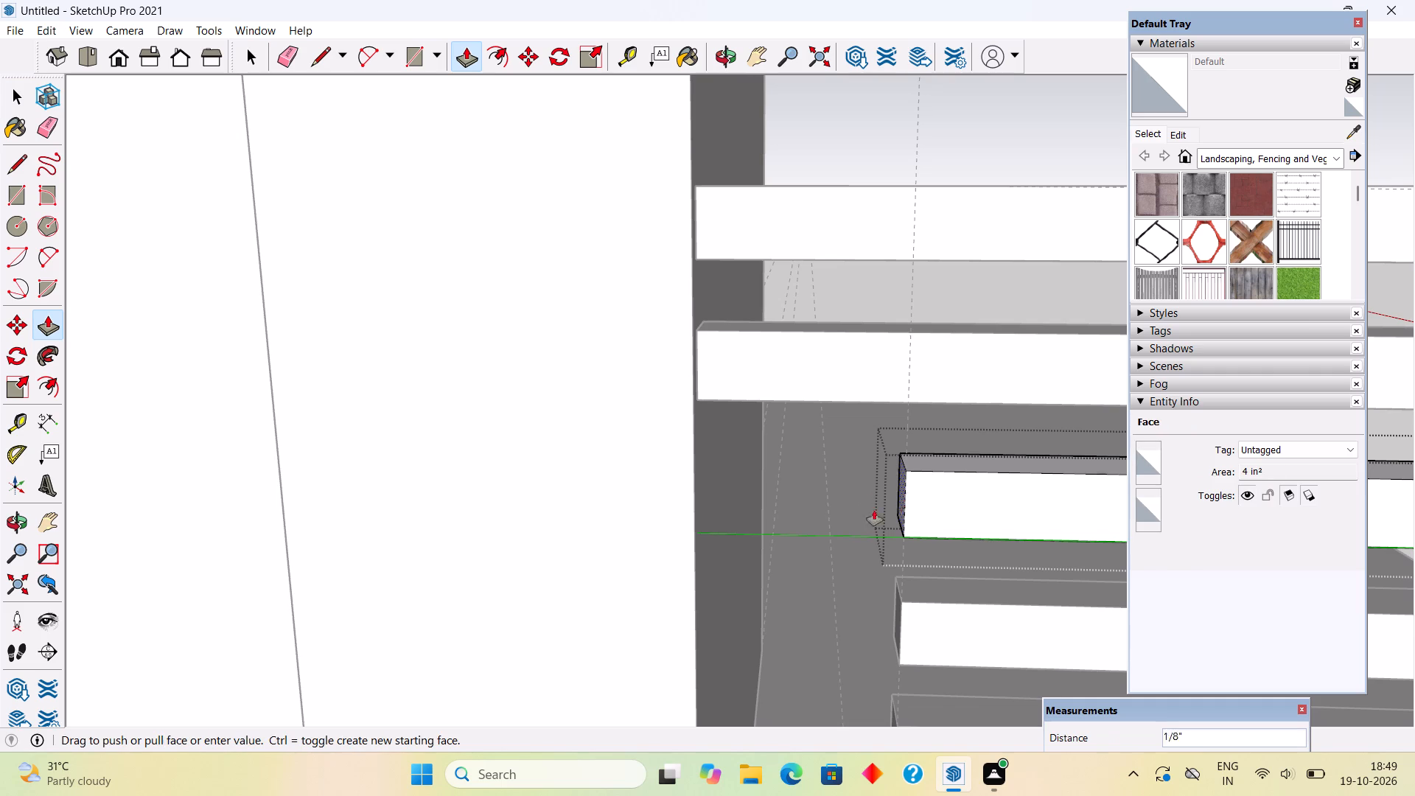
{"action": "left_click", "coordinate": [691, 539]}
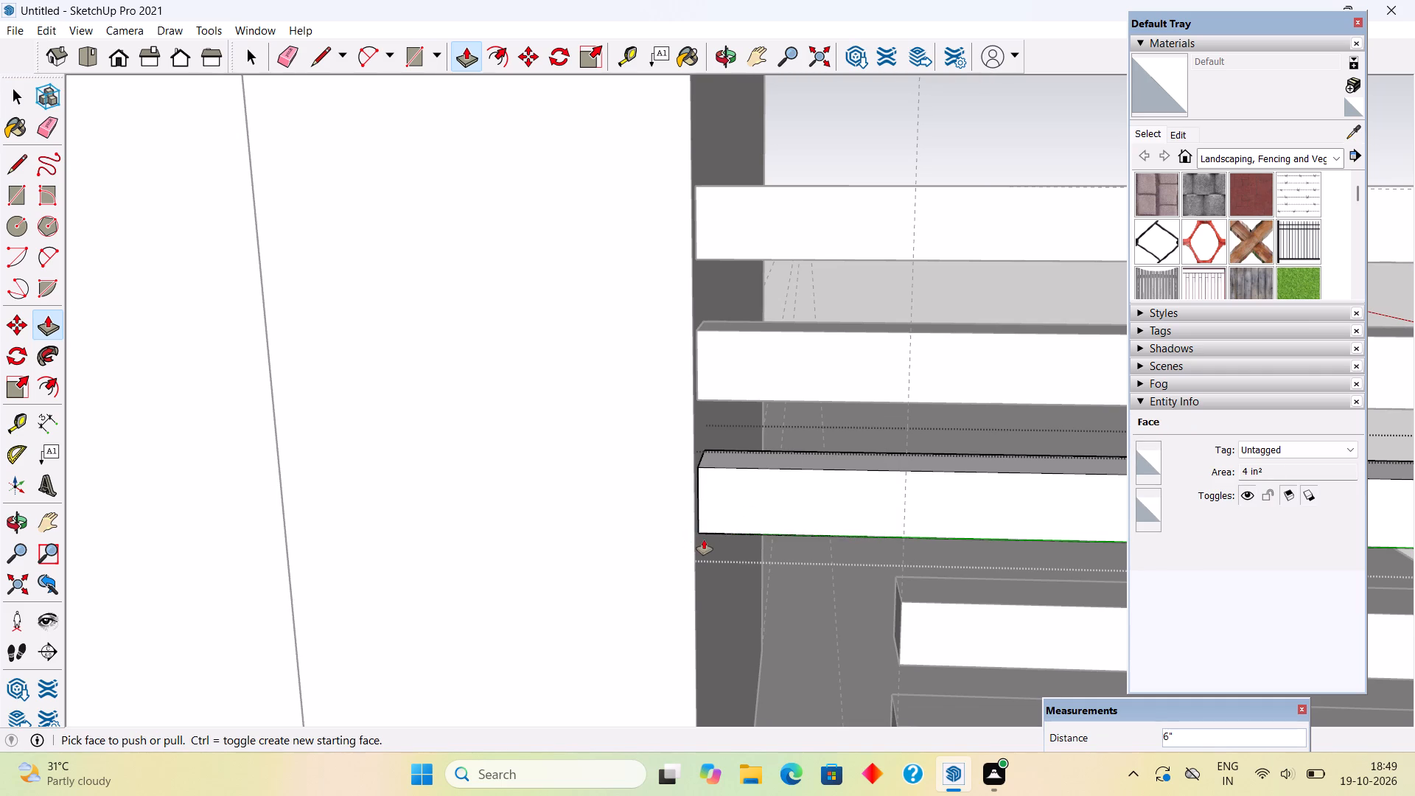
Push/Pull the end face of the fourth slat from the top 6" to meet the new block.
{"action": "key", "text": "space"}
{"action": "scroll", "coordinate": [742, 154], "scroll_direction": "down", "scroll_amount": 7}
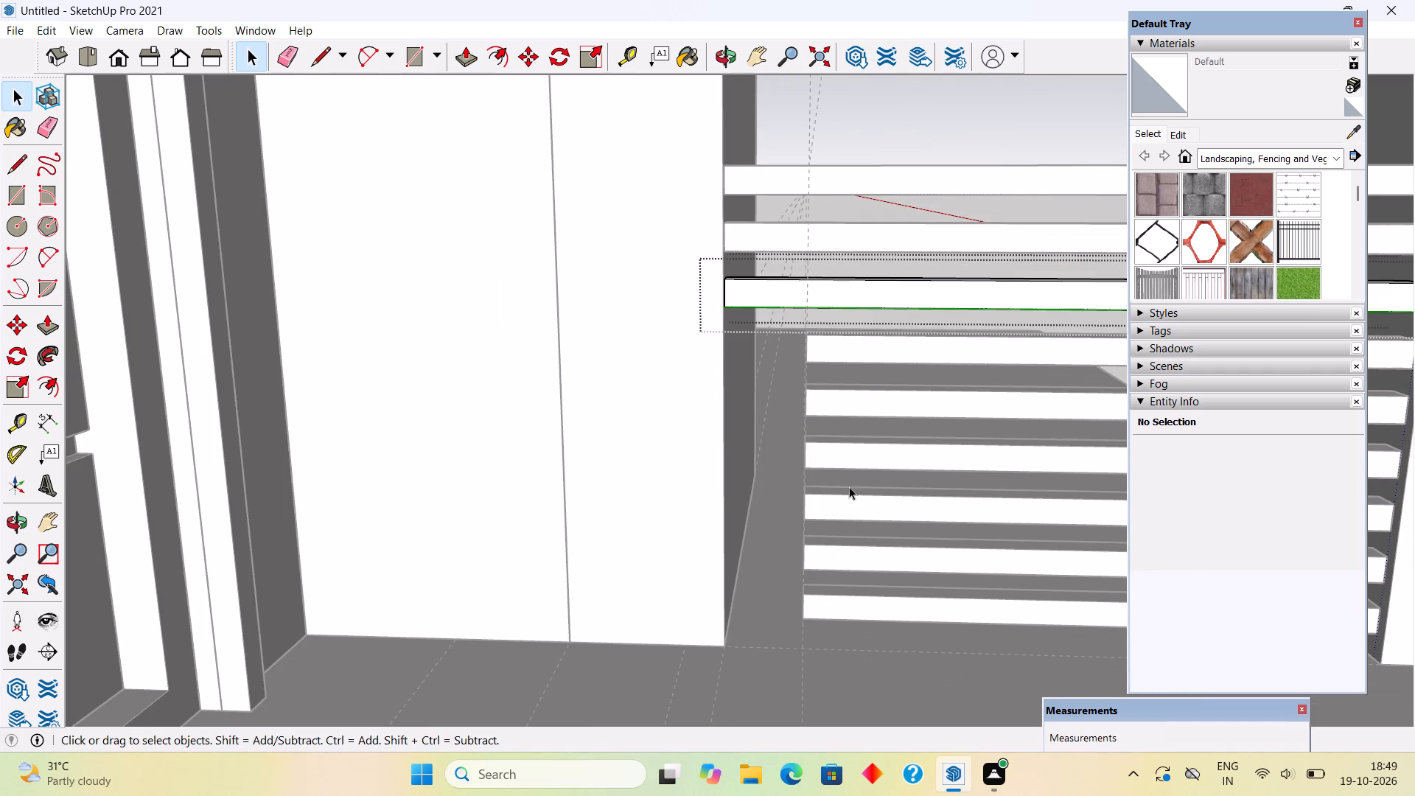
{"action": "scroll", "coordinate": [852, 557], "scroll_direction": "up", "scroll_amount": 5}
{"action": "triple_click", "coordinate": [779, 189]}
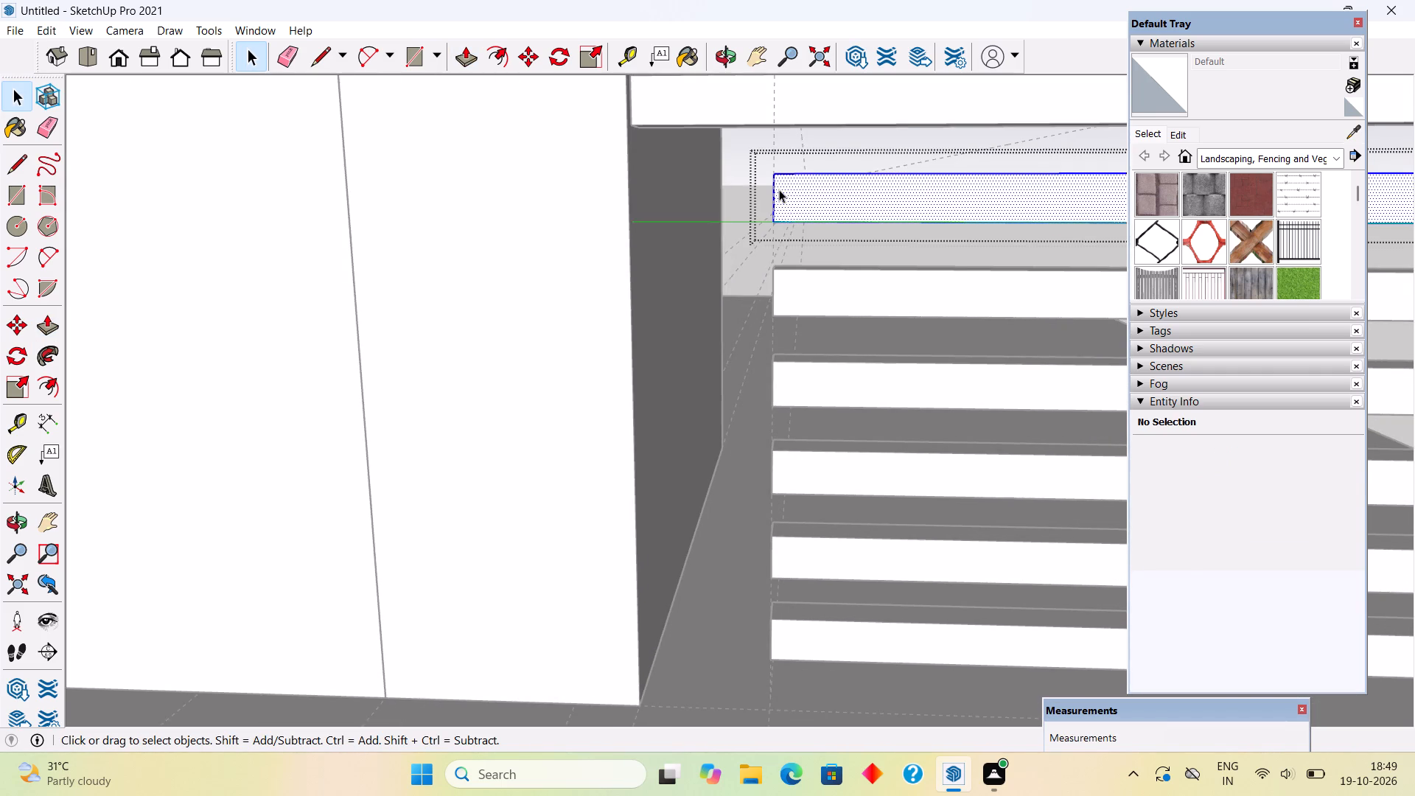
{"action": "middle_click_drag", "start_coordinate": [832, 240], "coordinate": [875, 248]}
{"action": "key", "text": "p"}
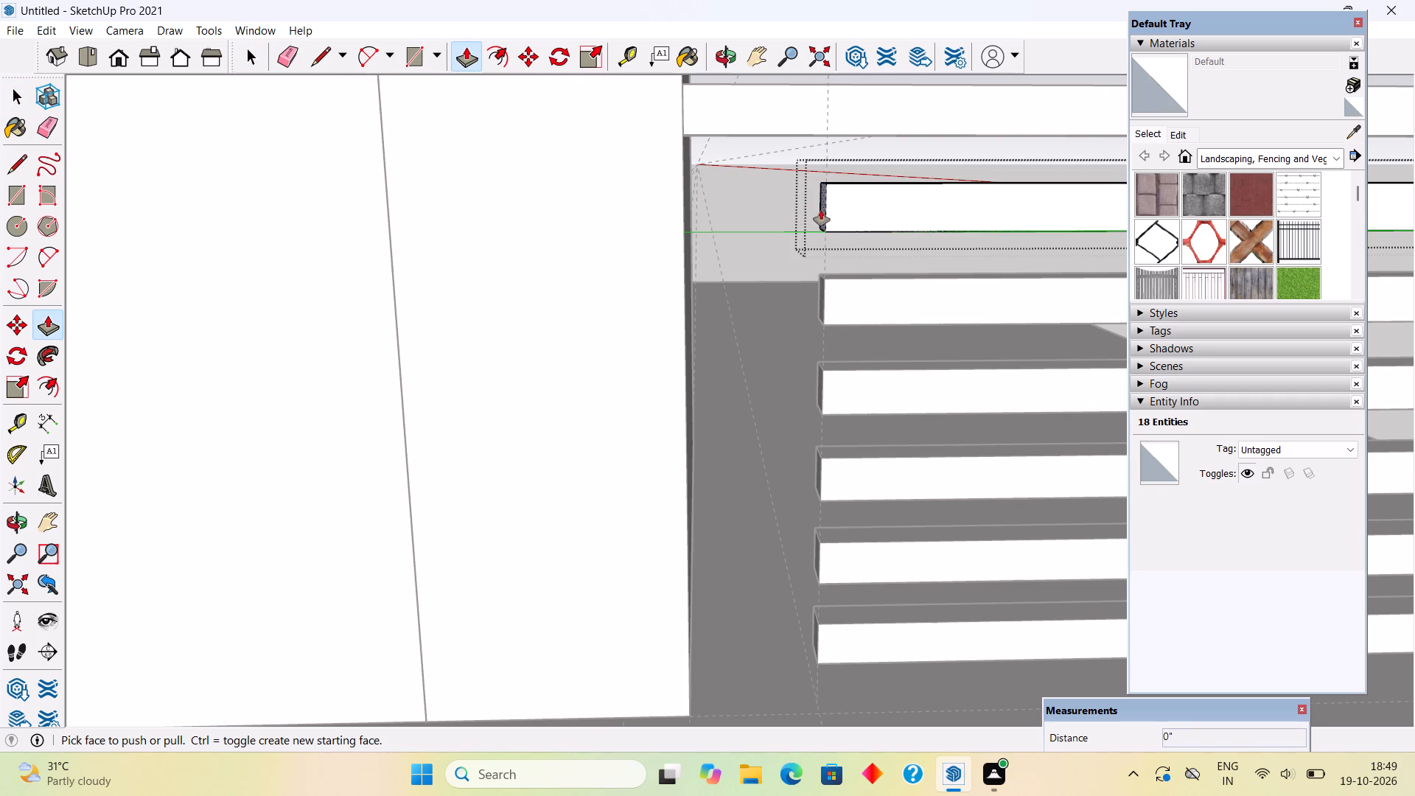
{"action": "left_click", "coordinate": [822, 210]}
{"action": "left_click", "coordinate": [681, 231]}
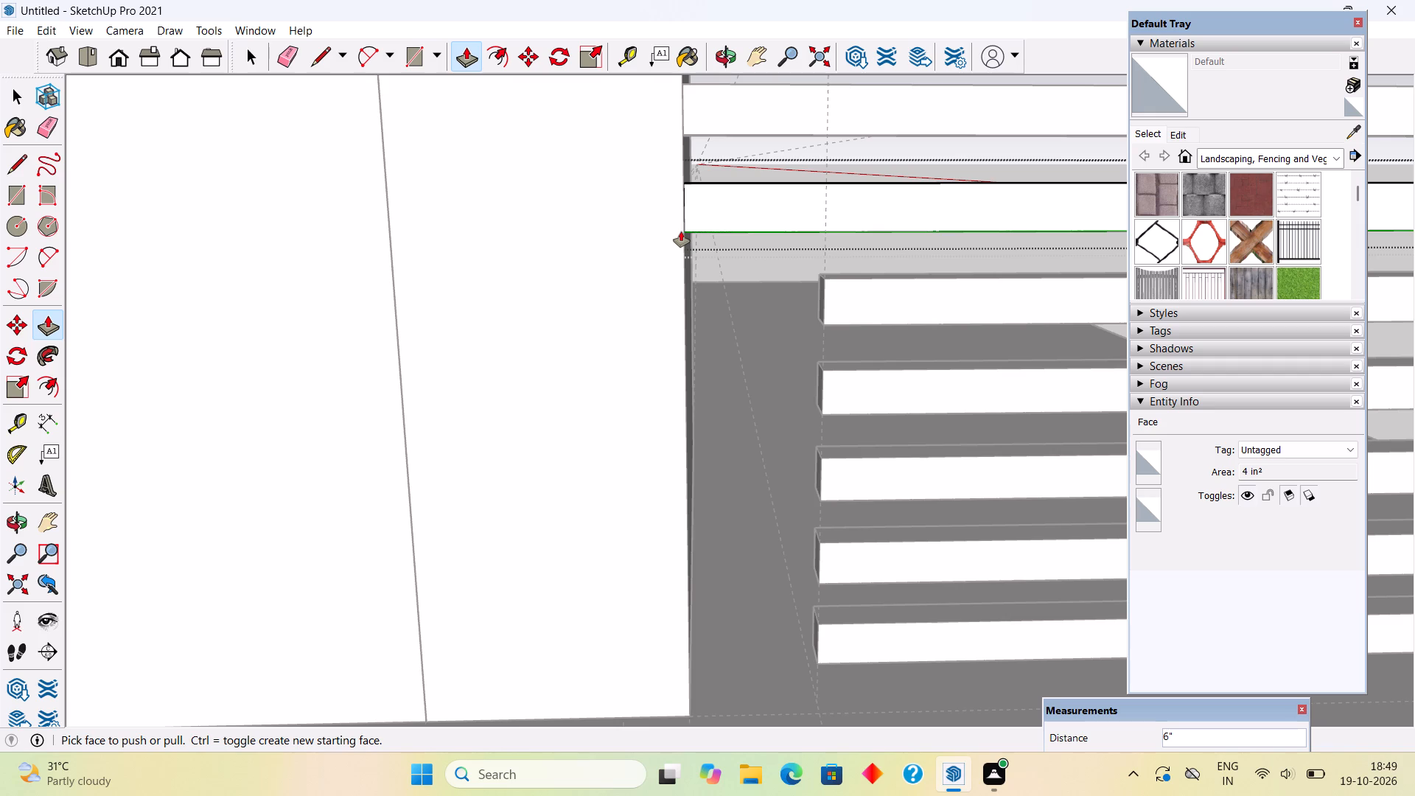
Push/Pull the end face of the fifth slat from the top 6" to meet the new block.
{"action": "key", "text": "space"}
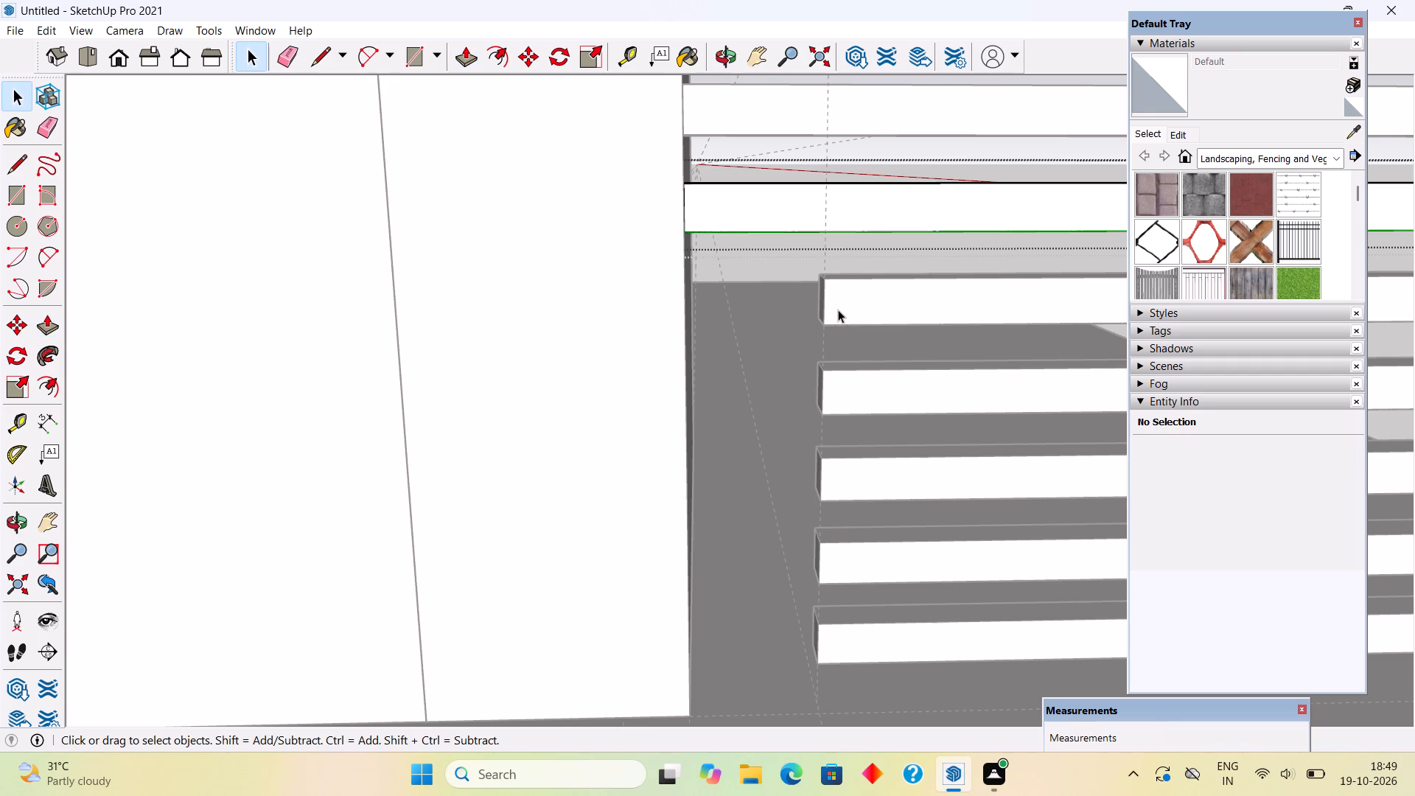
{"action": "triple_click", "coordinate": [838, 310]}
{"action": "key", "text": "p"}
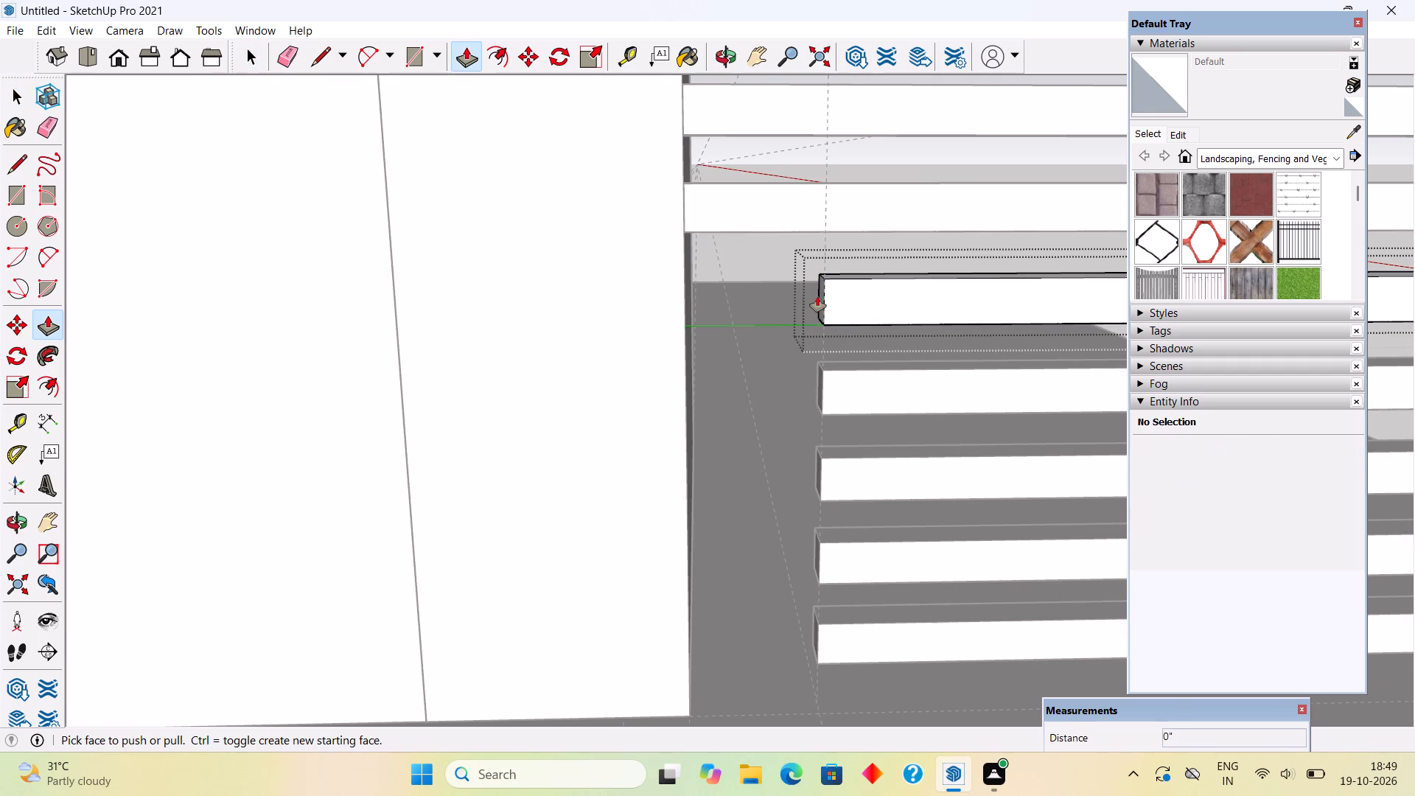
{"action": "left_click", "coordinate": [817, 296]}
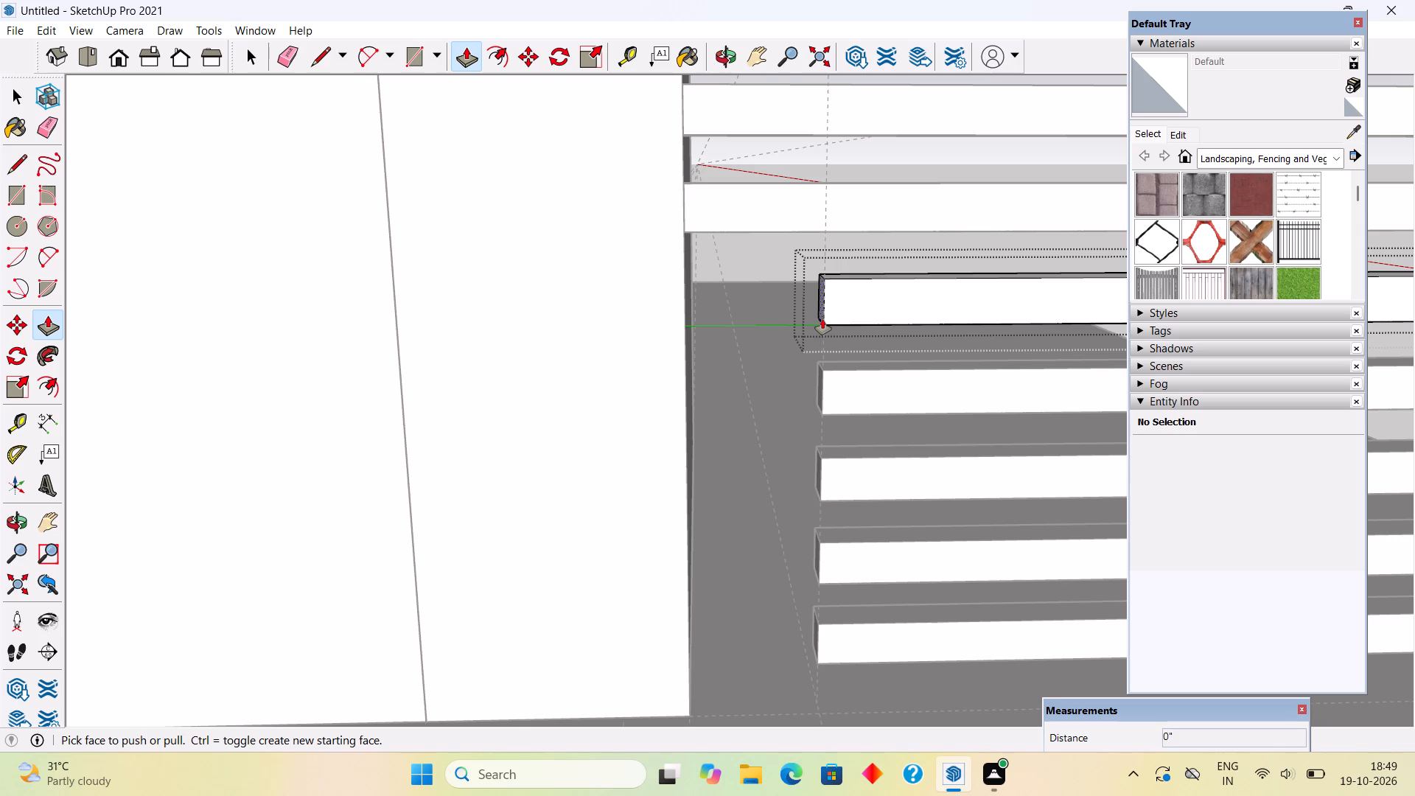
{"action": "left_click", "coordinate": [822, 319]}
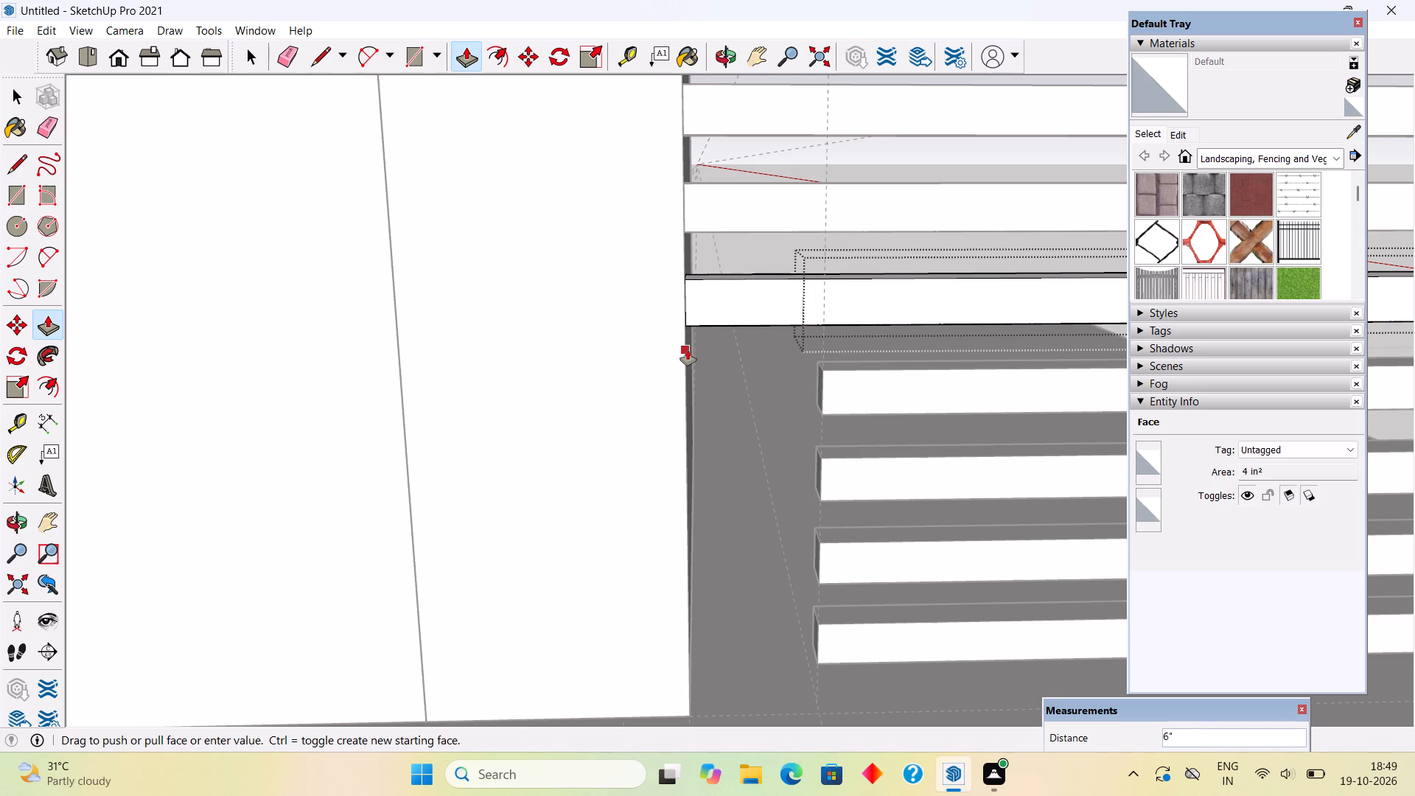
{"action": "left_click", "coordinate": [688, 350]}
Push/Pull the end face of the sixth slat from the top 6" to meet the new block.
{"action": "key", "text": "space"}
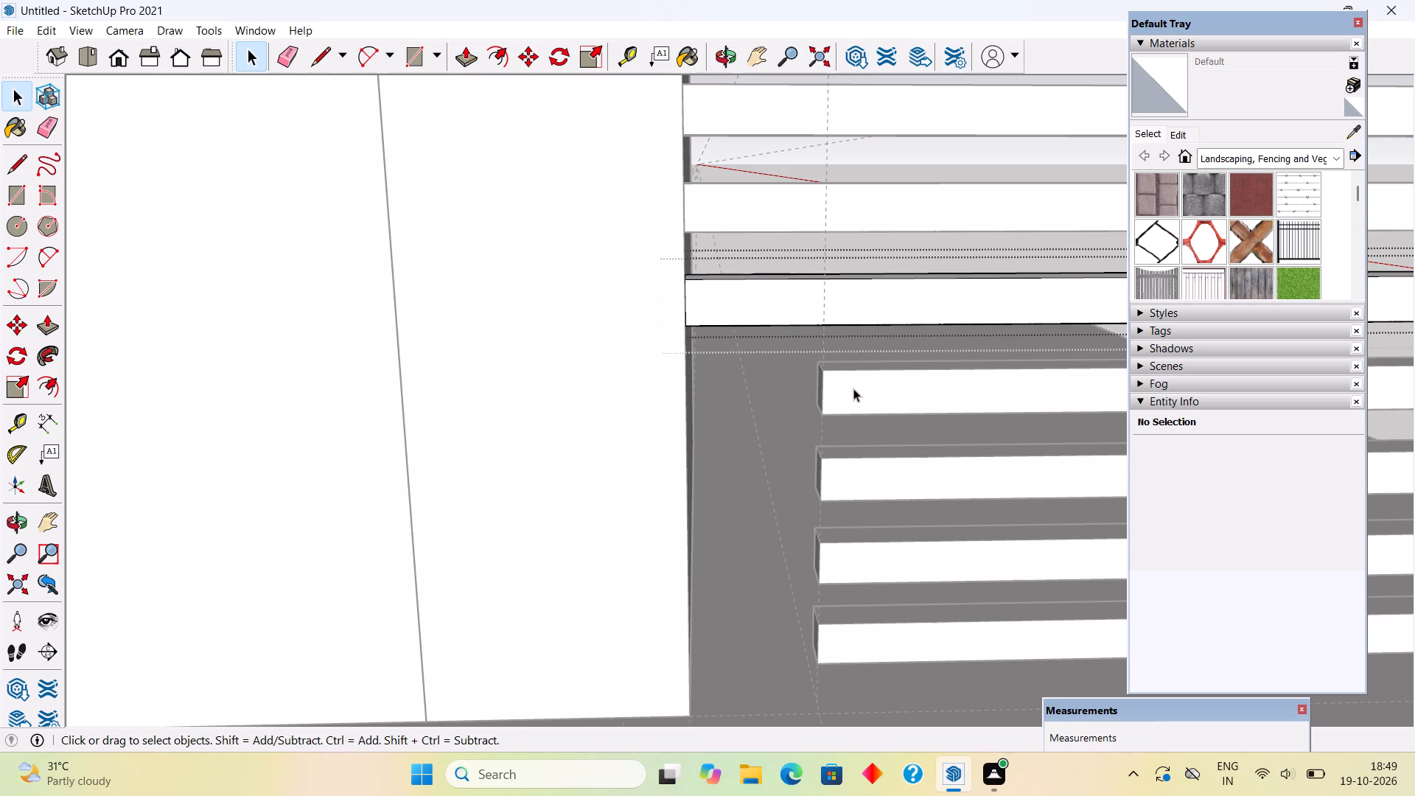
{"action": "triple_click", "coordinate": [853, 387]}
{"action": "key", "text": "p"}
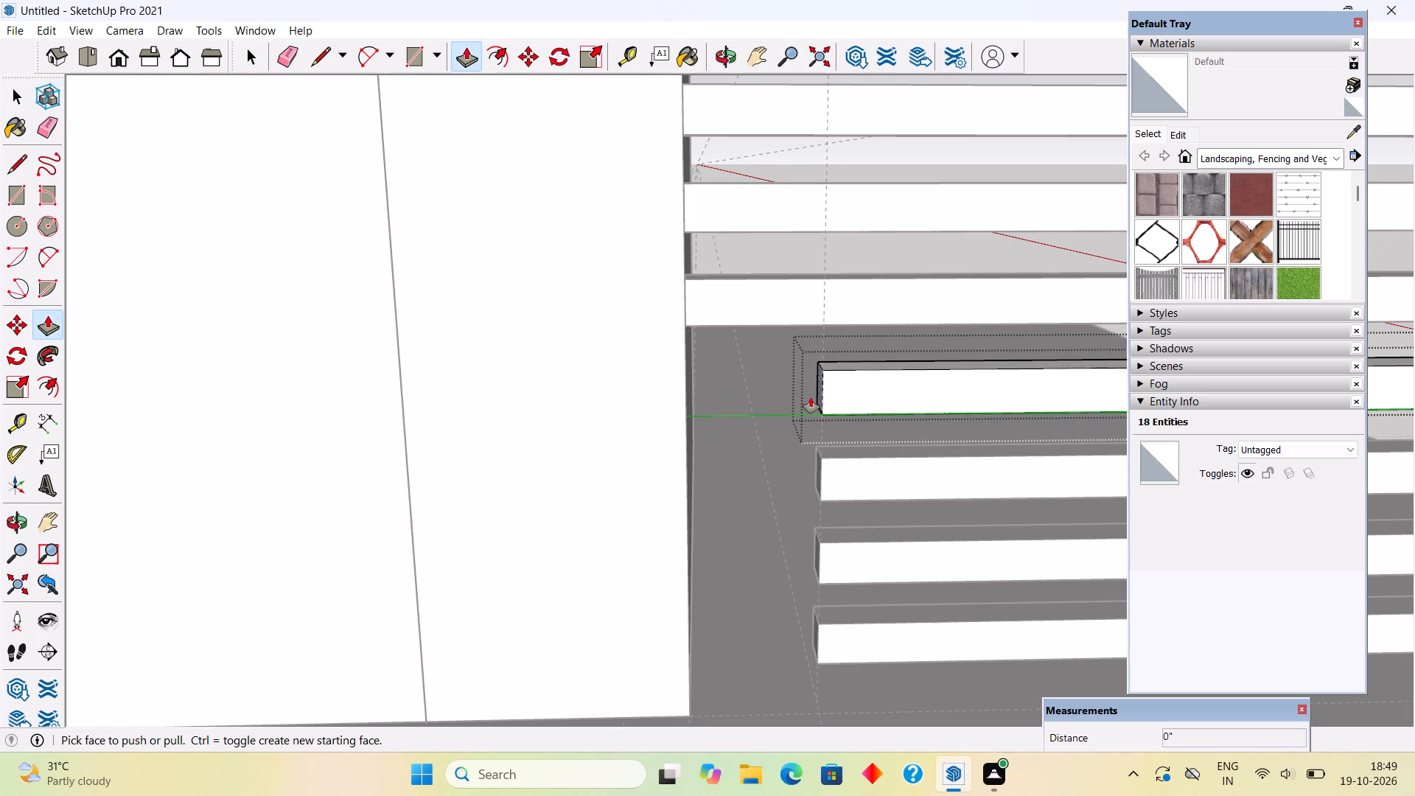
{"action": "left_click", "coordinate": [819, 391]}
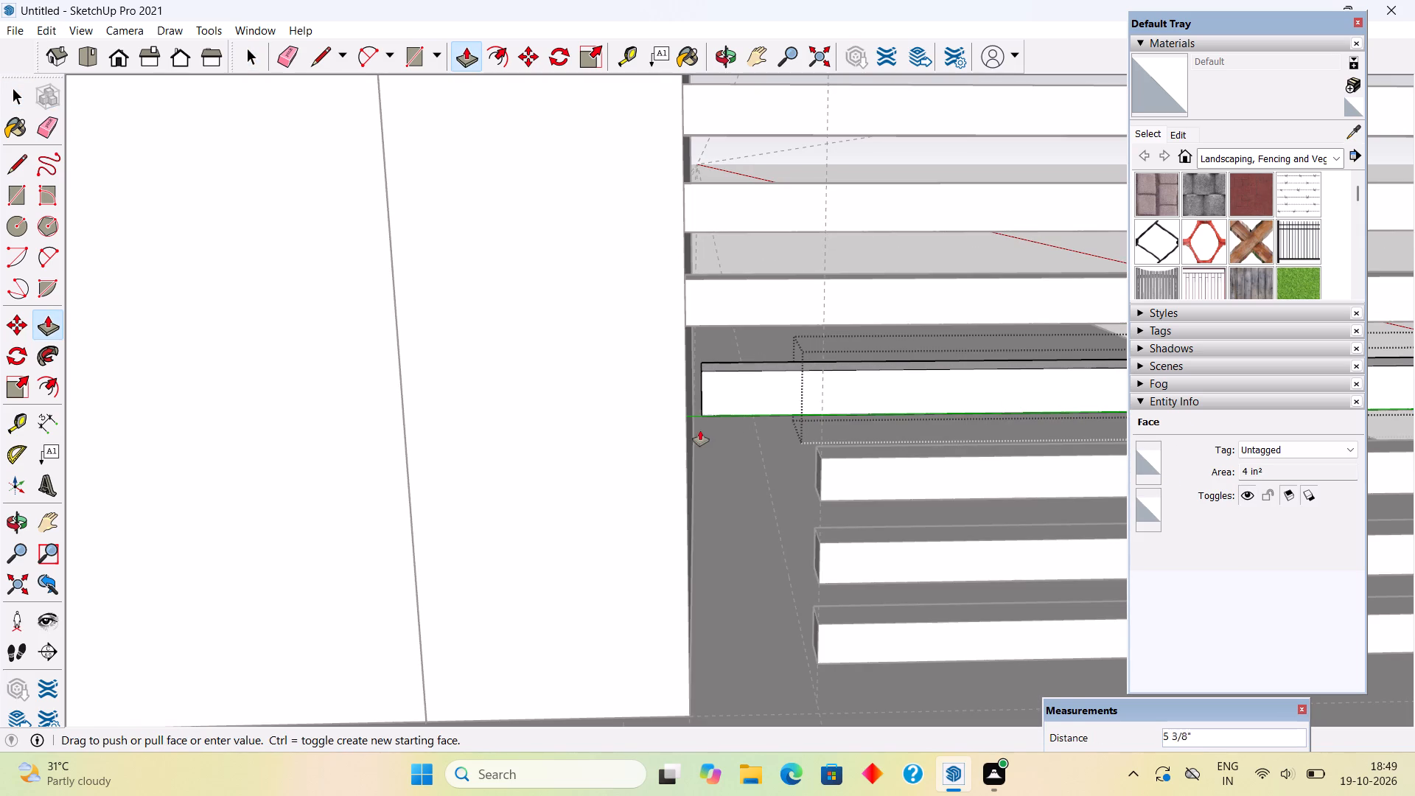
{"action": "left_click", "coordinate": [684, 478]}
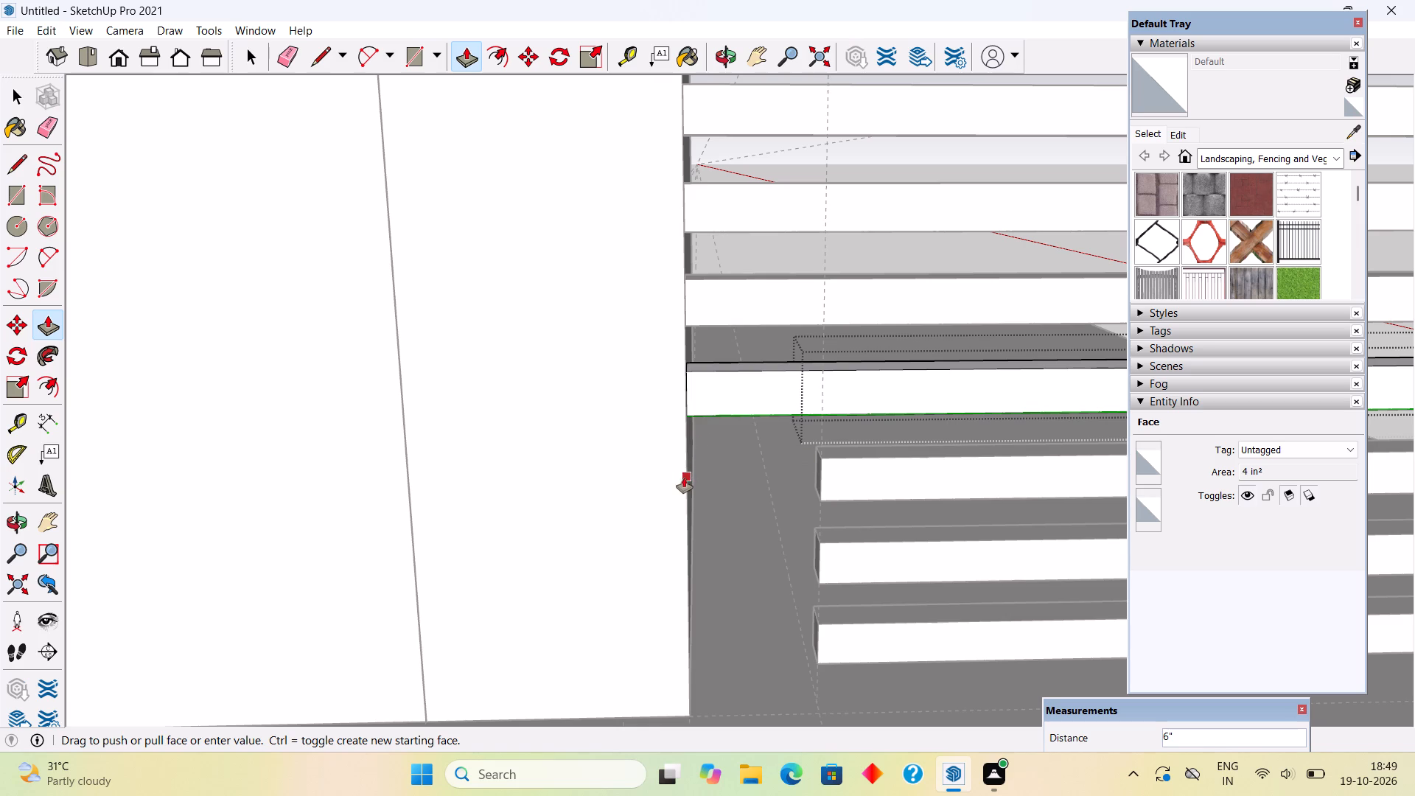
Push/Pull the end face of the seventh slat from the top 6" to meet the new block.
{"action": "key", "text": "space"}
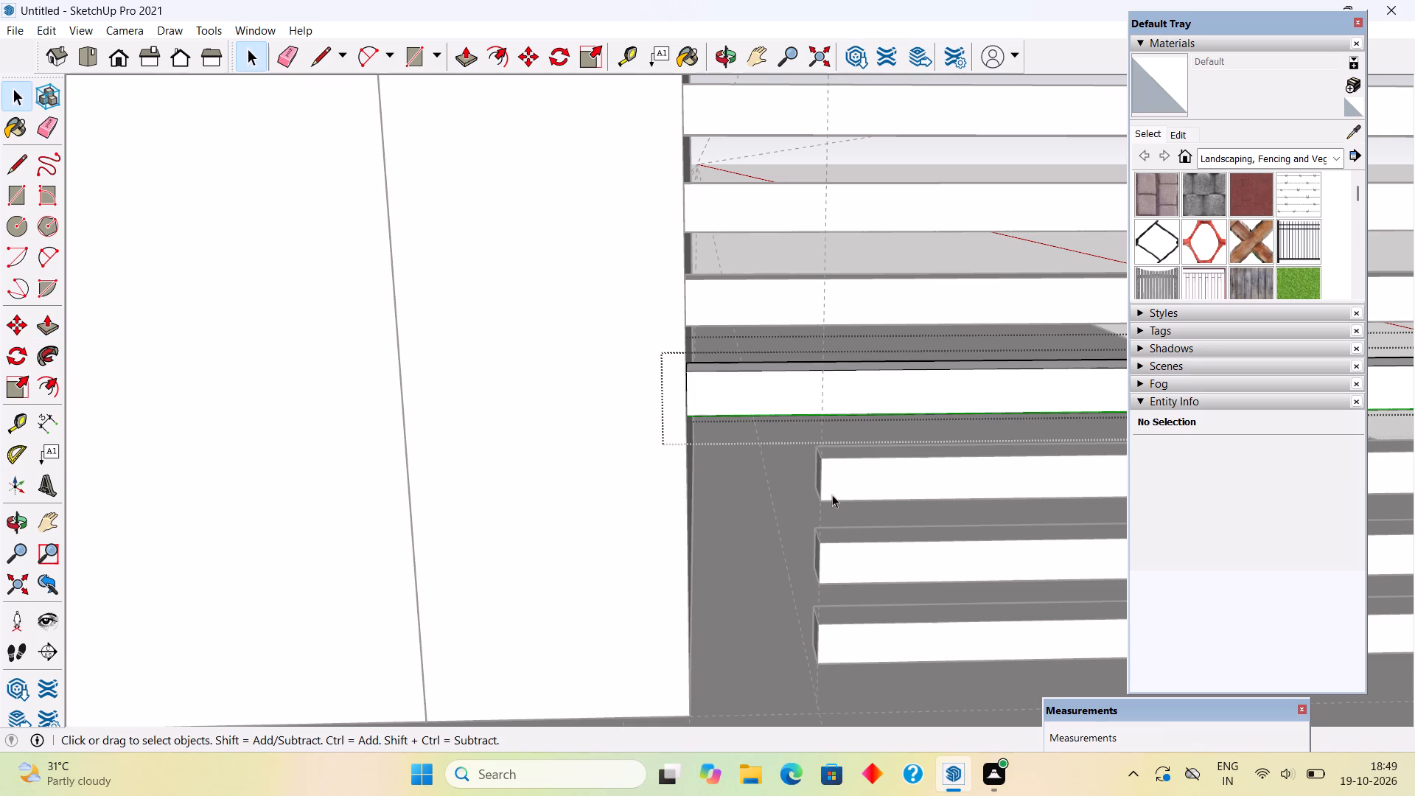
{"action": "triple_click", "coordinate": [832, 495]}
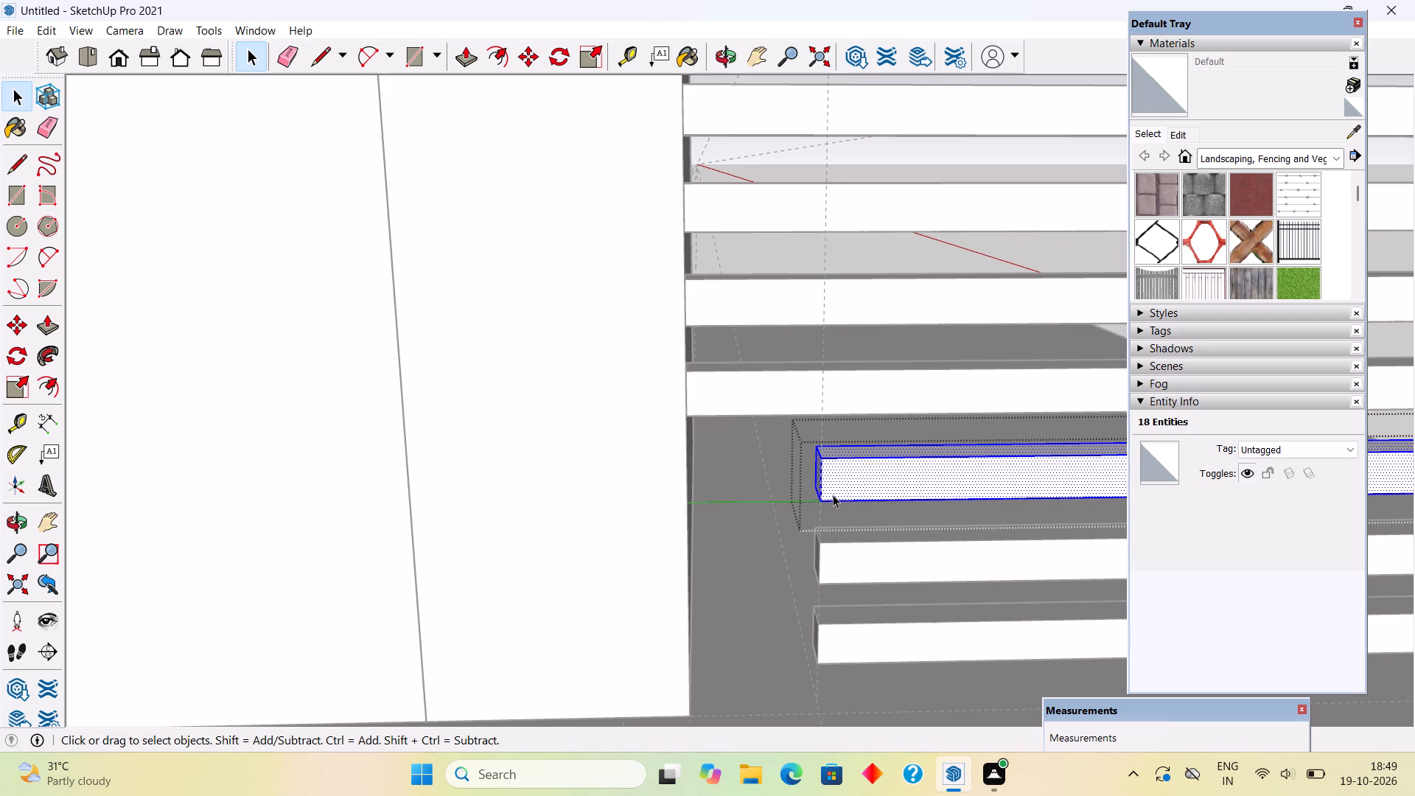
{"action": "key", "text": "p"}
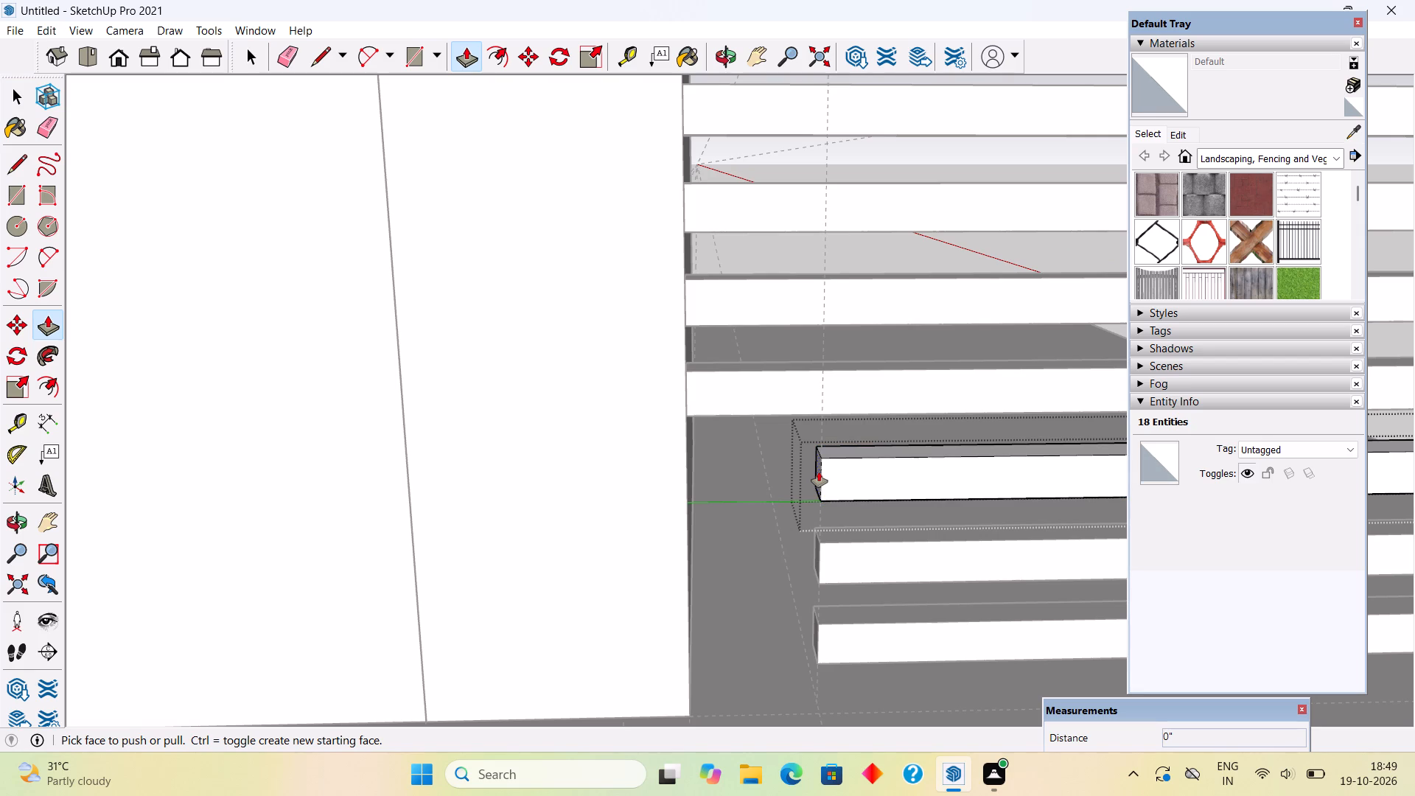
{"action": "left_click", "coordinate": [819, 472]}
{"action": "left_click", "coordinate": [687, 542]}
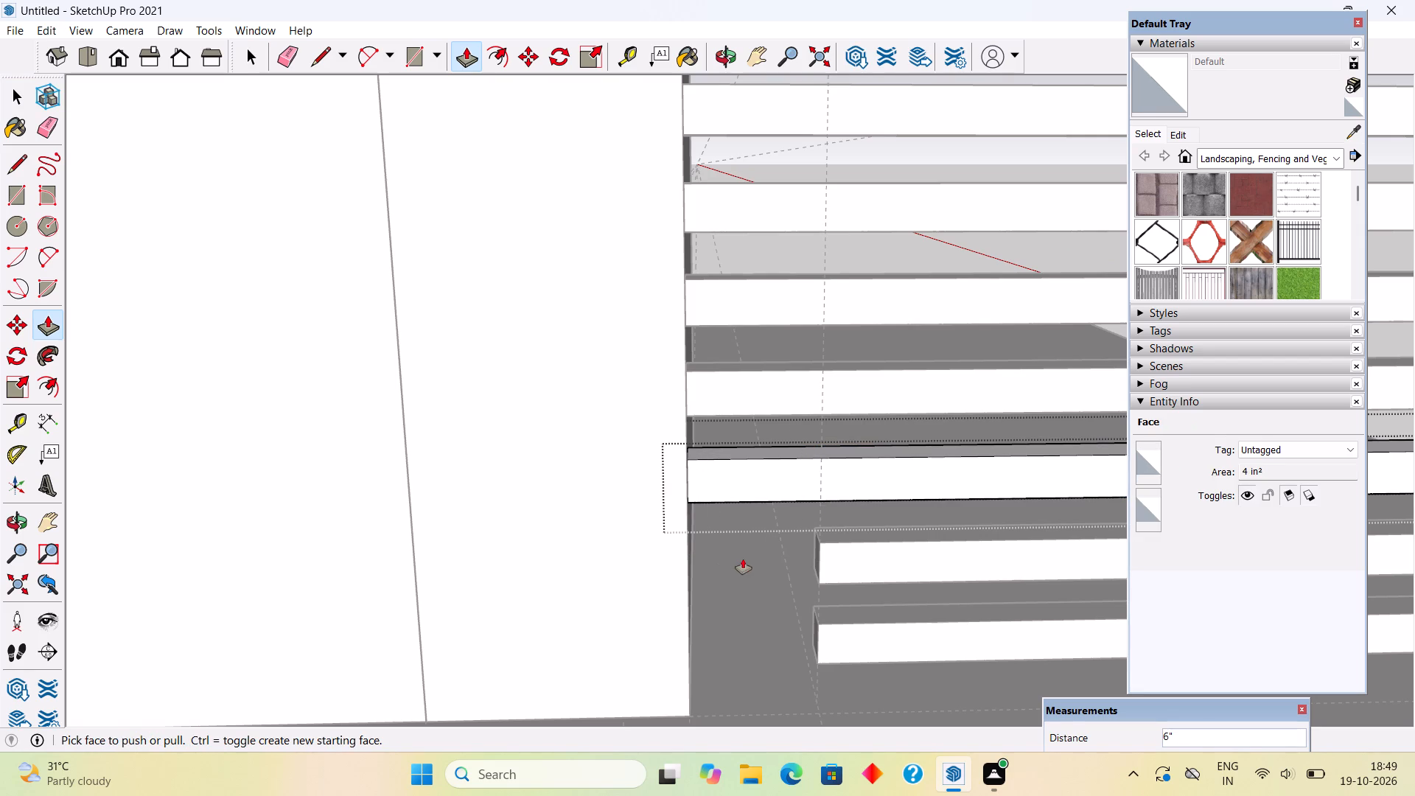
Push/Pull the end face of the eighth slat from the top 6" to meet the new block.
{"action": "key", "text": "space"}
{"action": "triple_click", "coordinate": [841, 554]}
{"action": "key", "text": "p"}
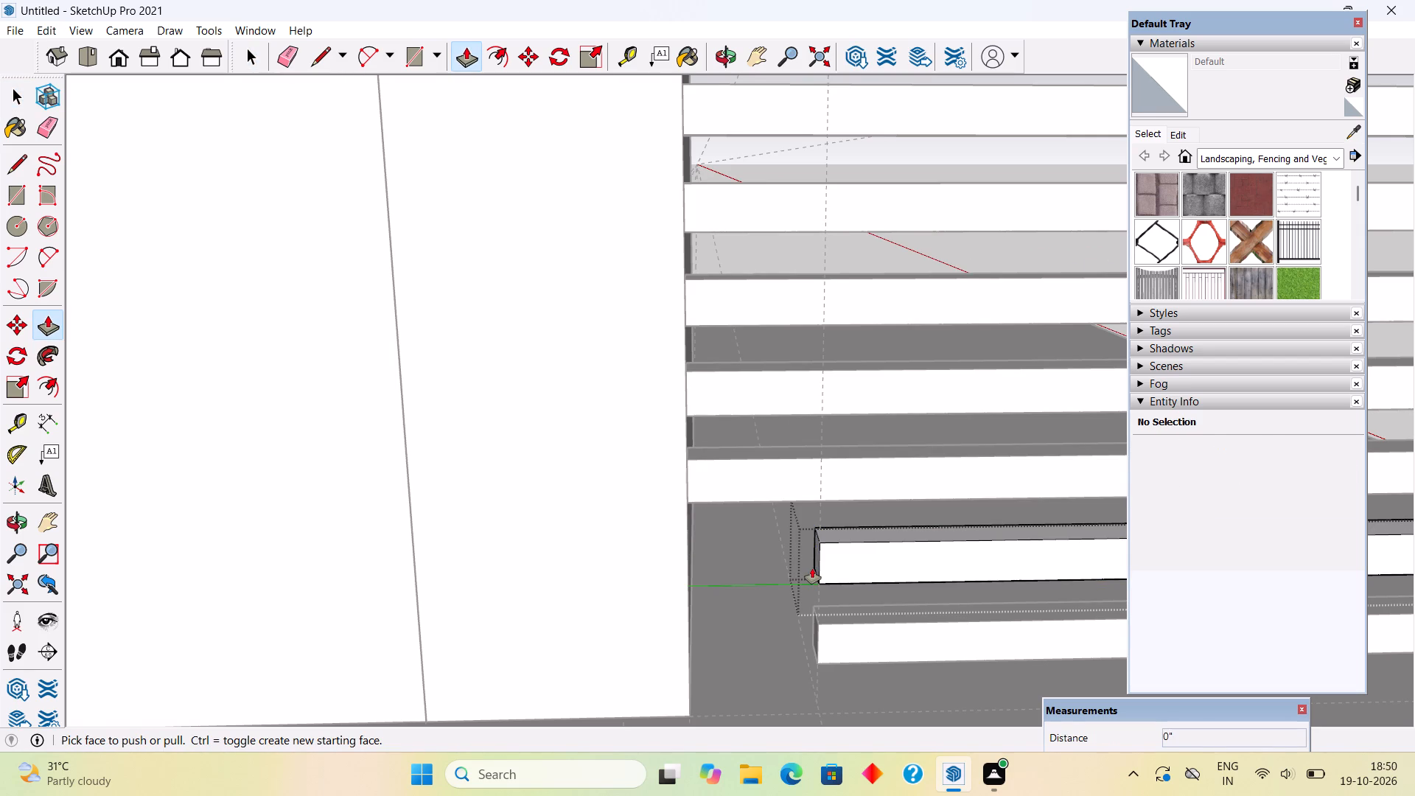
{"action": "left_click", "coordinate": [812, 568]}
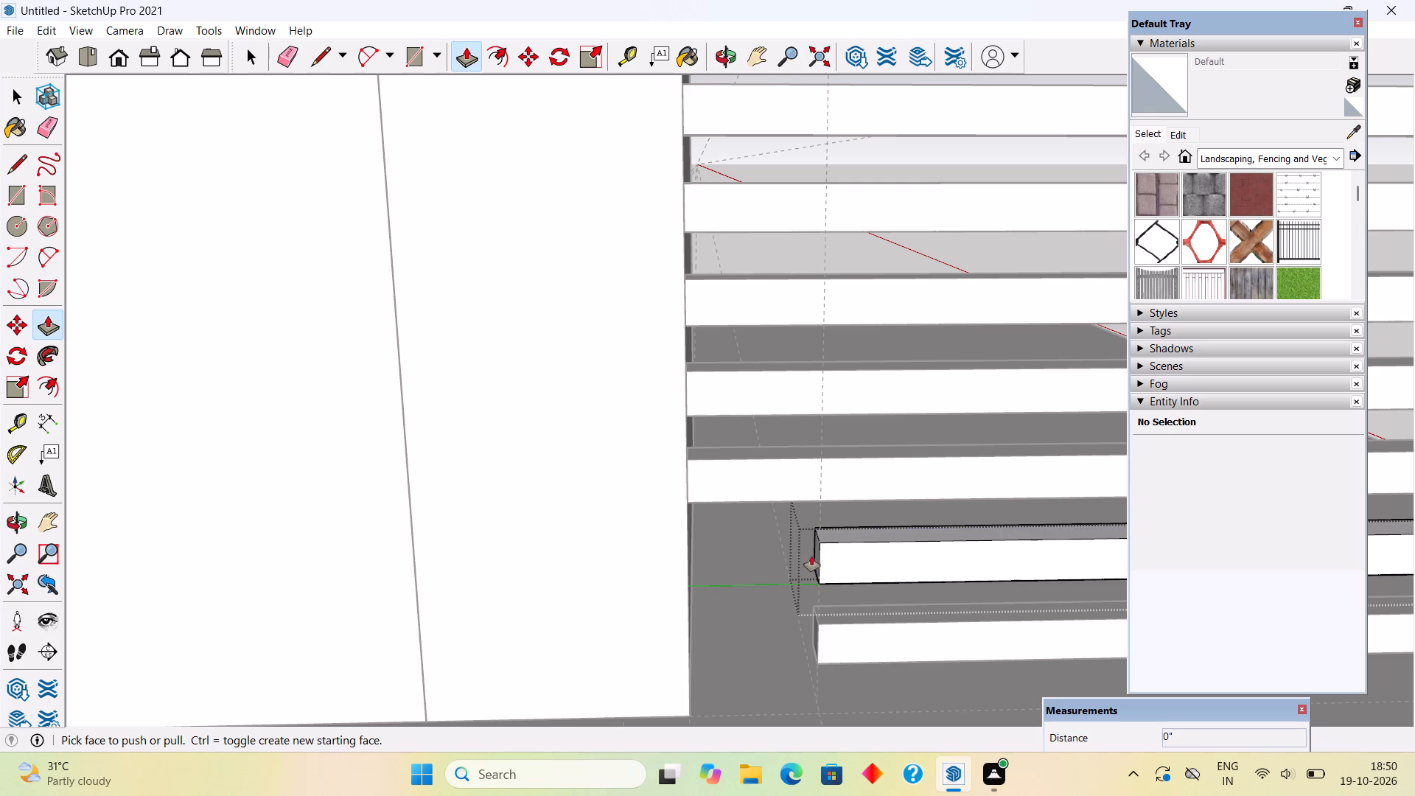
{"action": "left_click", "coordinate": [817, 551]}
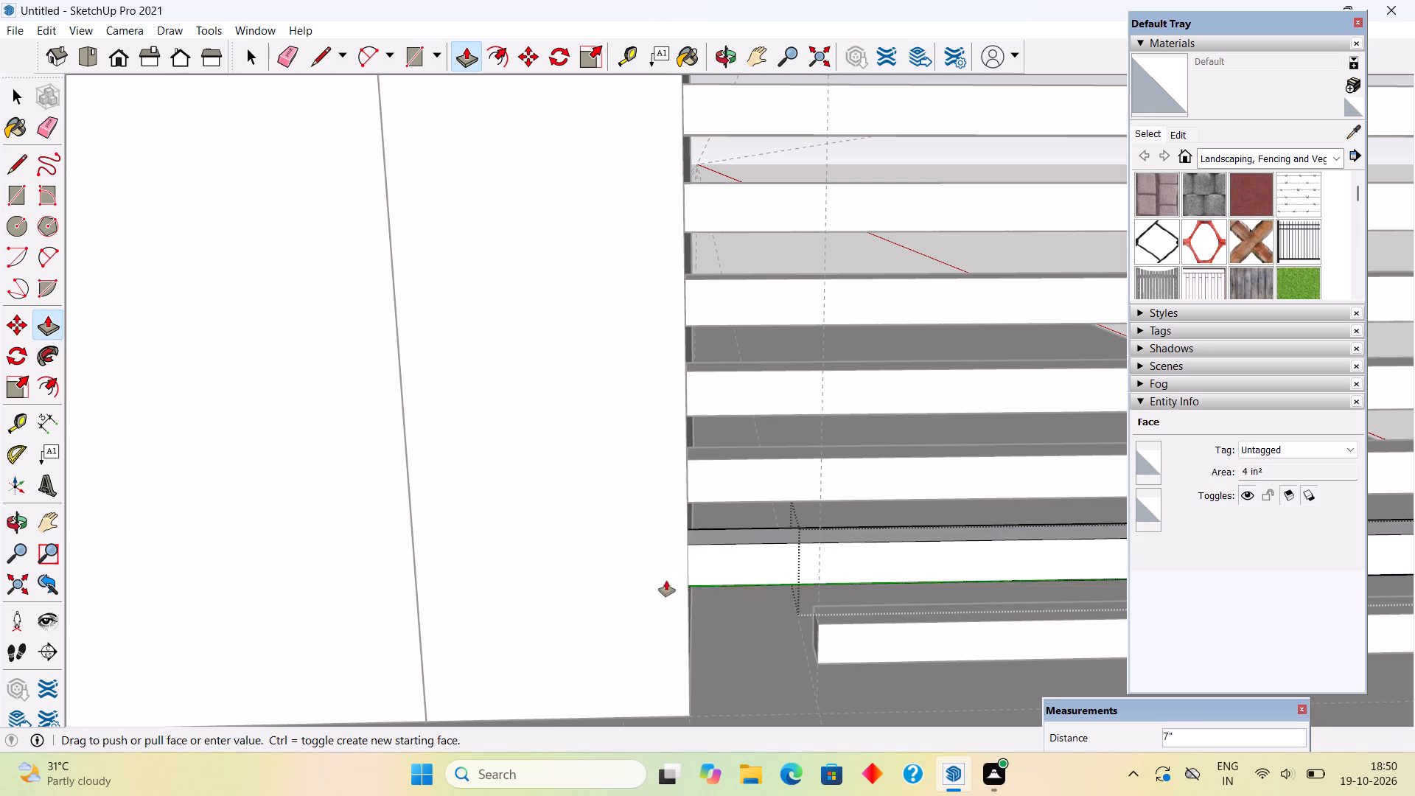
{"action": "left_click", "coordinate": [689, 621]}
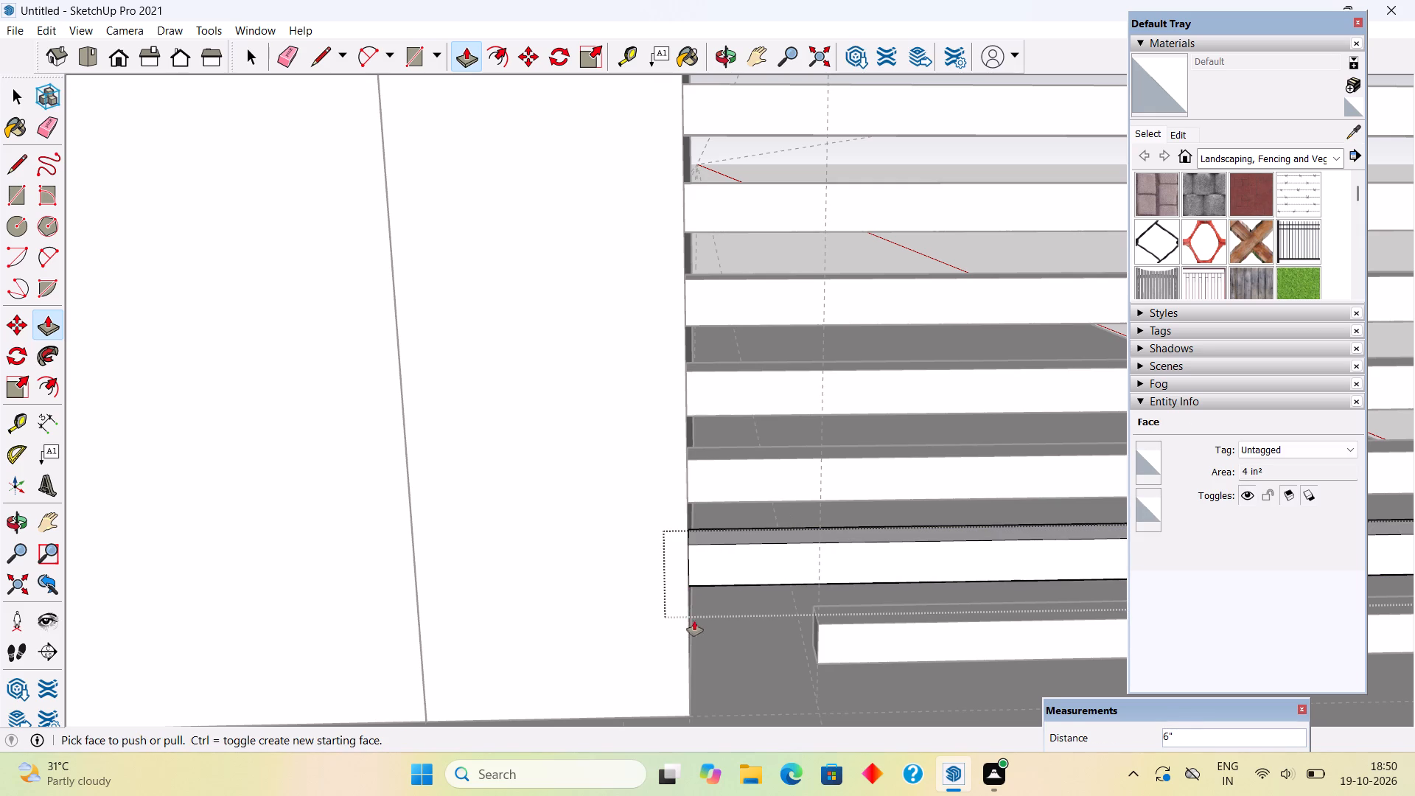
Push/Pull the end face of the railing's bottom slat 6" to meet the new block, and clear the selection.
{"action": "key", "text": "space"}
{"action": "triple_click", "coordinate": [831, 635]}
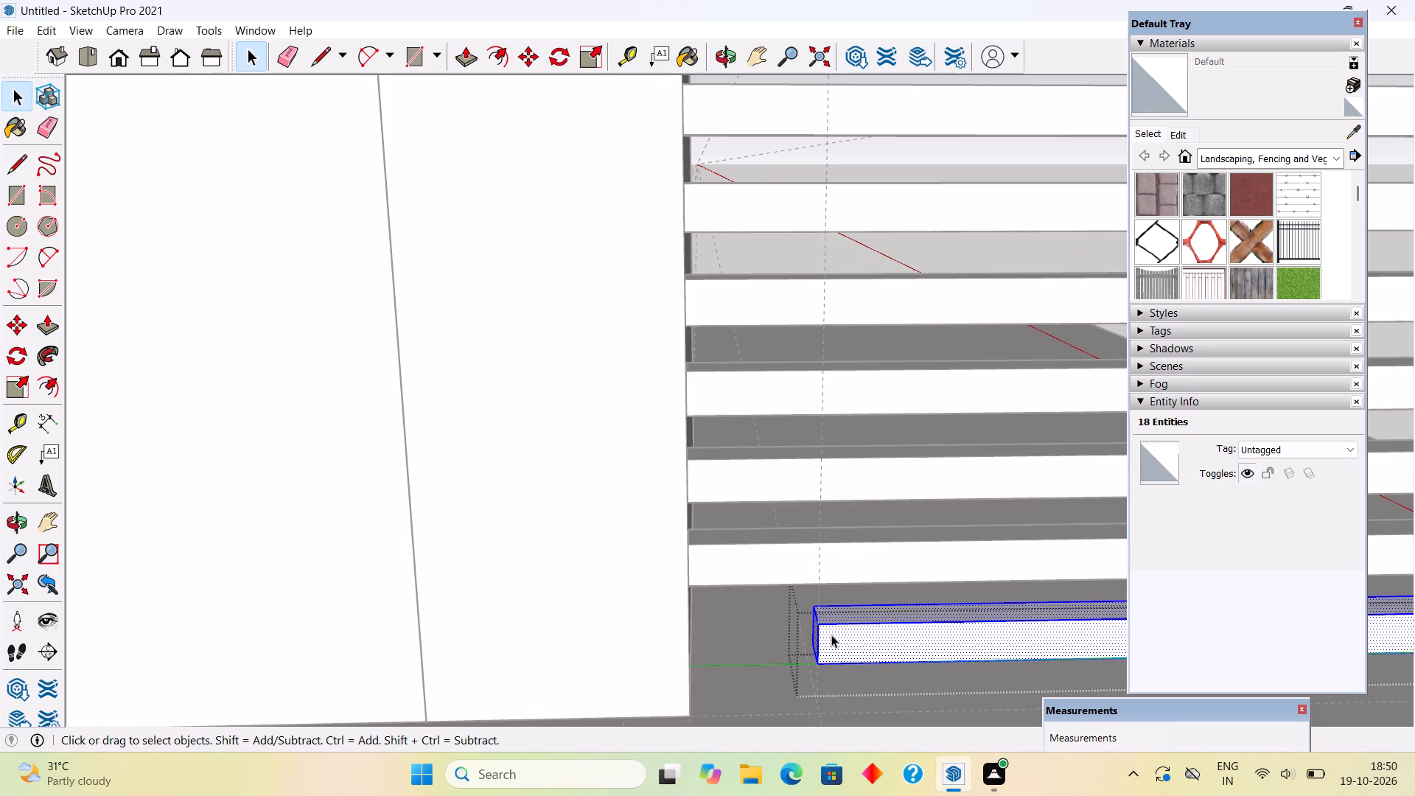
{"action": "key", "text": "p"}
{"action": "left_click", "coordinate": [816, 635]}
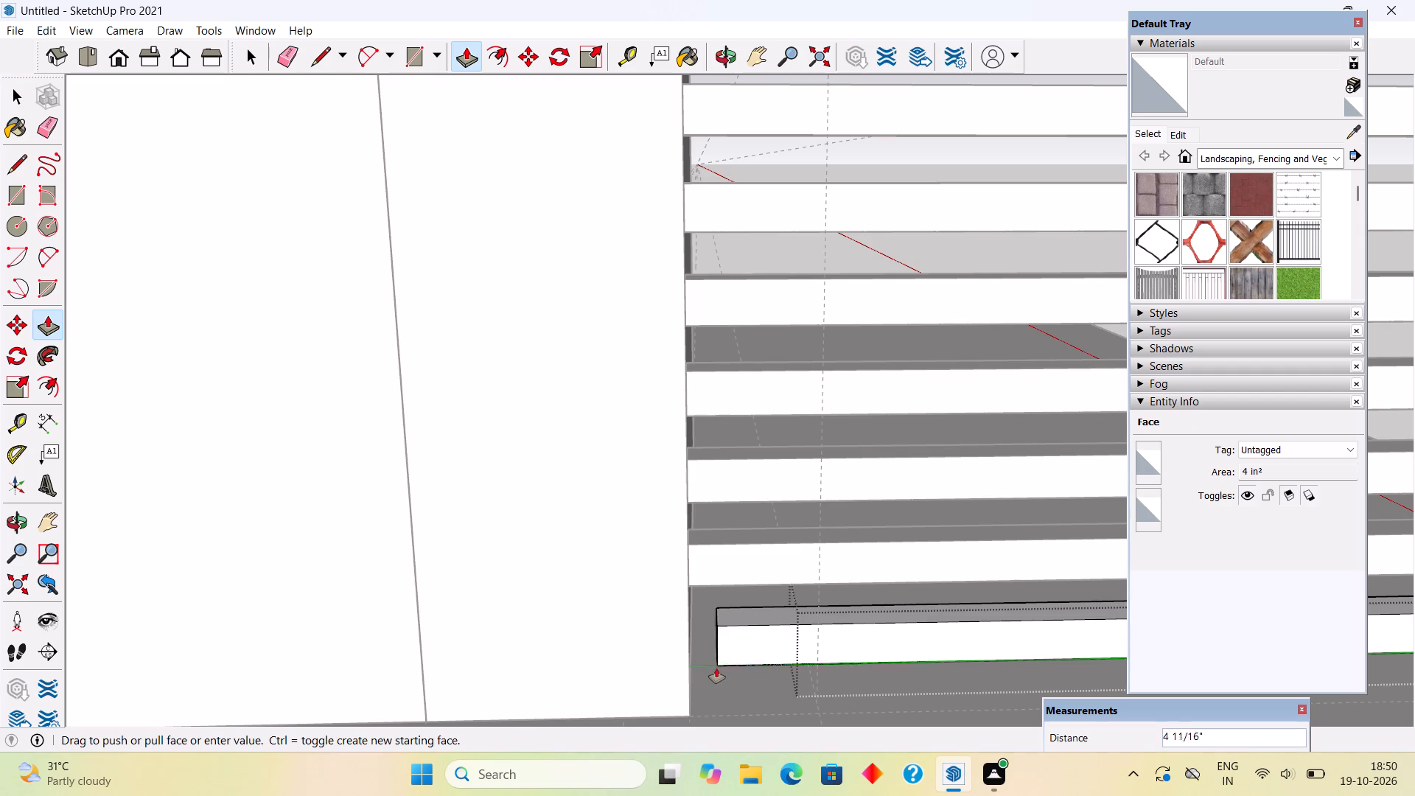
{"action": "left_click", "coordinate": [692, 607]}
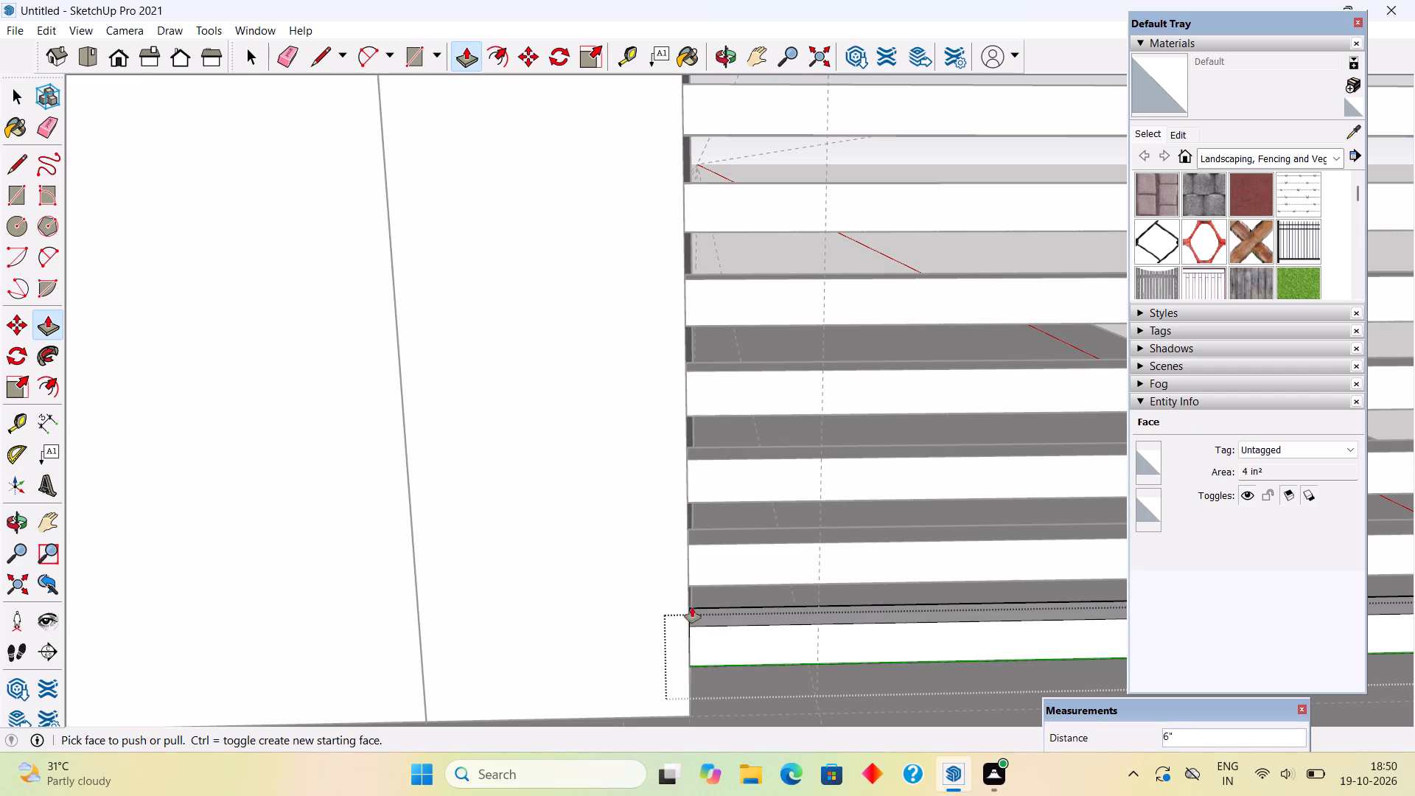
{"action": "key", "text": "space"}
{"action": "scroll", "coordinate": [692, 607], "scroll_direction": "down", "scroll_amount": 10}
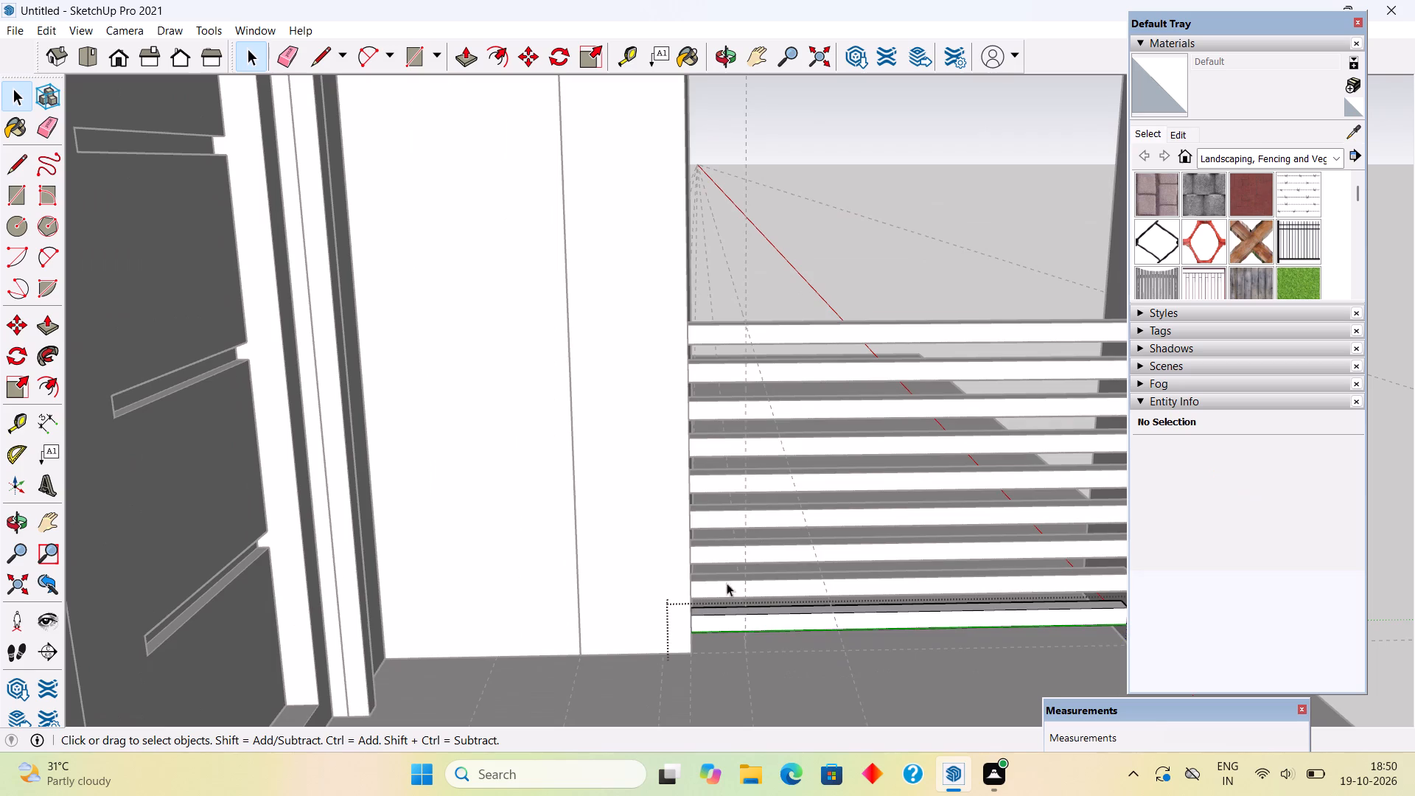
{"action": "left_click", "coordinate": [865, 270]}
Examine the extended railing slats, the door wall and the whole porch from several angles.
{"action": "middle_click_drag", "start_coordinate": [773, 440], "coordinate": [599, 380]}
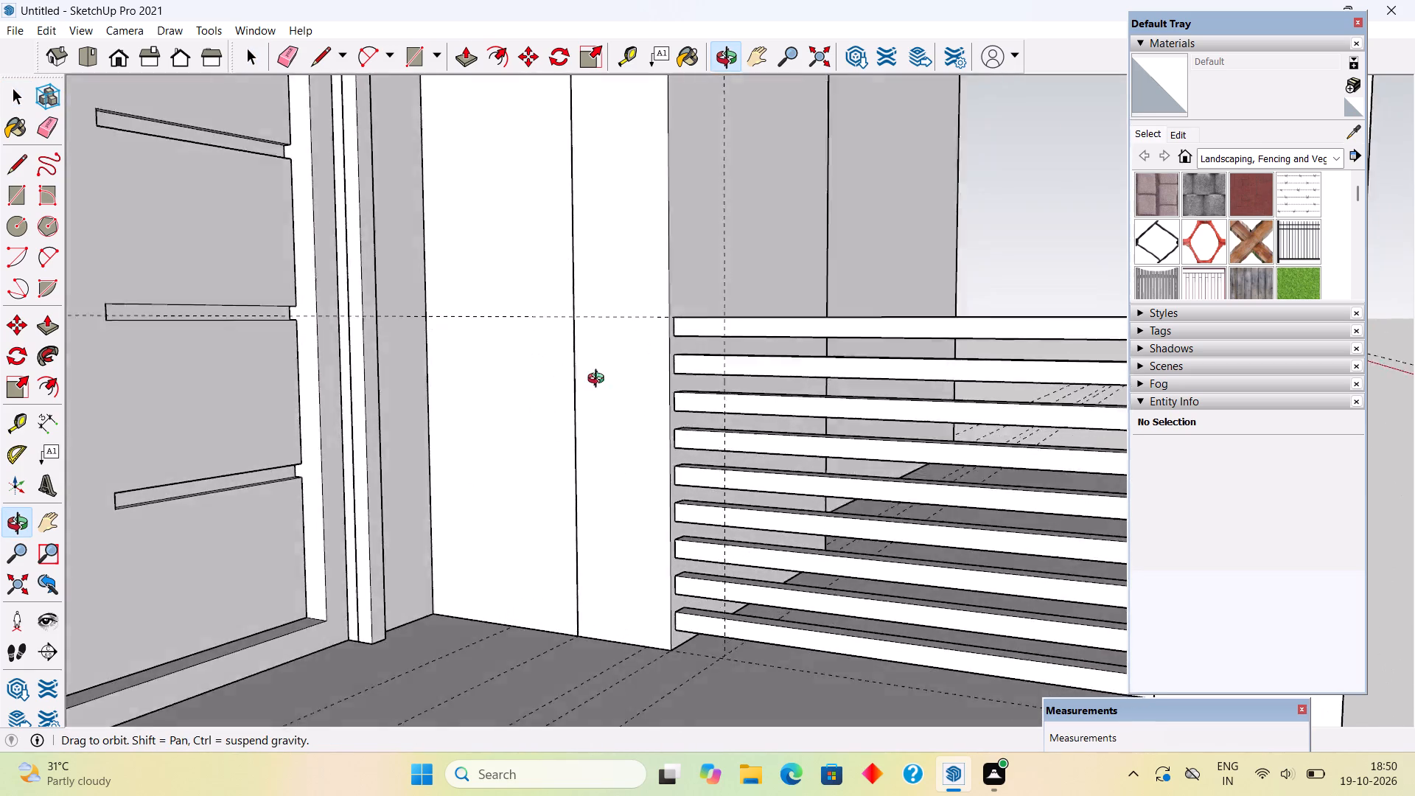
{"action": "middle_click_drag", "start_coordinate": [599, 380], "coordinate": [847, 520]}
{"action": "scroll", "coordinate": [847, 520], "scroll_direction": "down", "scroll_amount": 4}
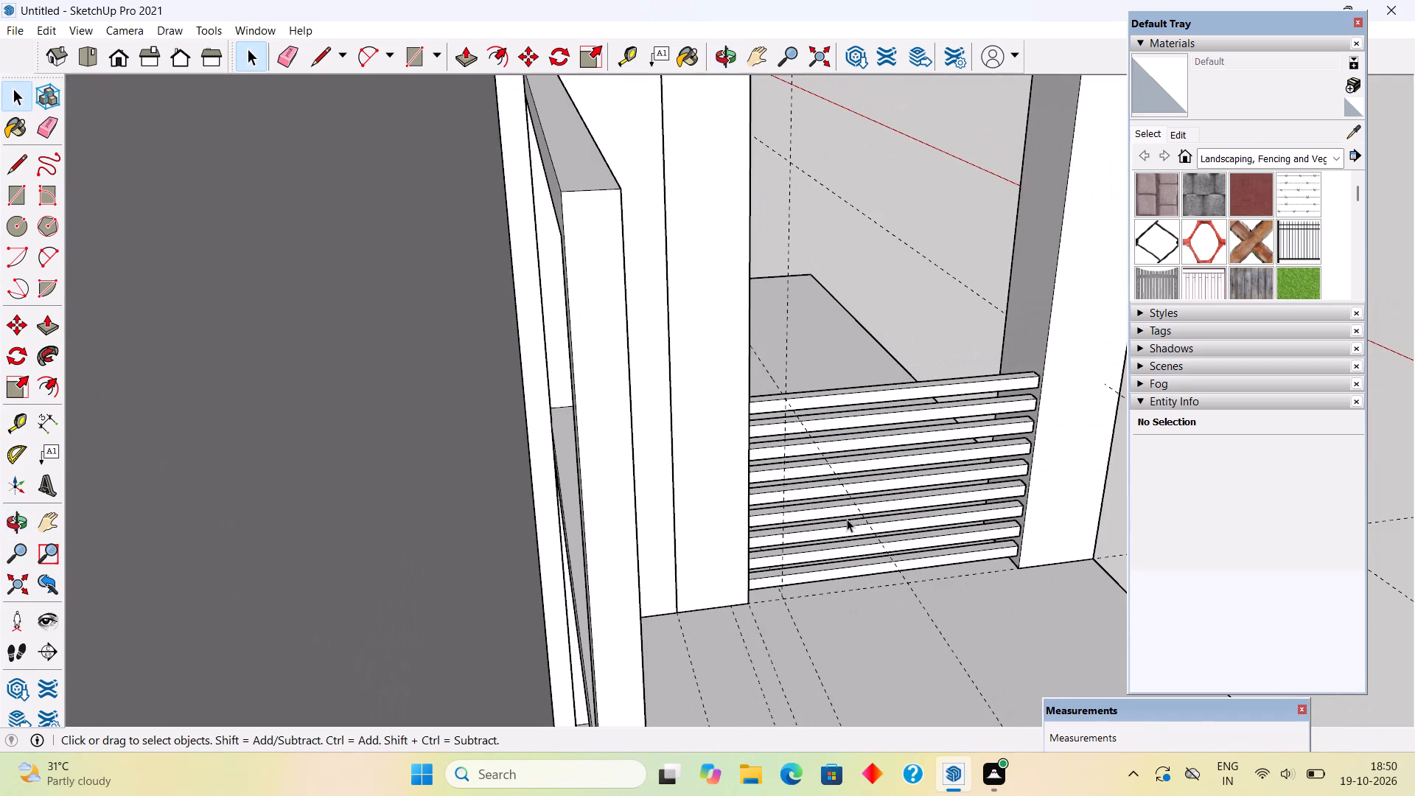
{"action": "scroll", "coordinate": [847, 519], "scroll_direction": "down", "scroll_amount": 3}
{"action": "middle_click_drag", "start_coordinate": [780, 537], "coordinate": [688, 529]}
{"action": "scroll", "coordinate": [688, 529], "scroll_direction": "down", "scroll_amount": 3}
{"action": "middle_click_drag", "start_coordinate": [899, 505], "coordinate": [696, 472]}
{"action": "scroll", "coordinate": [595, 464], "scroll_direction": "down", "scroll_amount": 2}
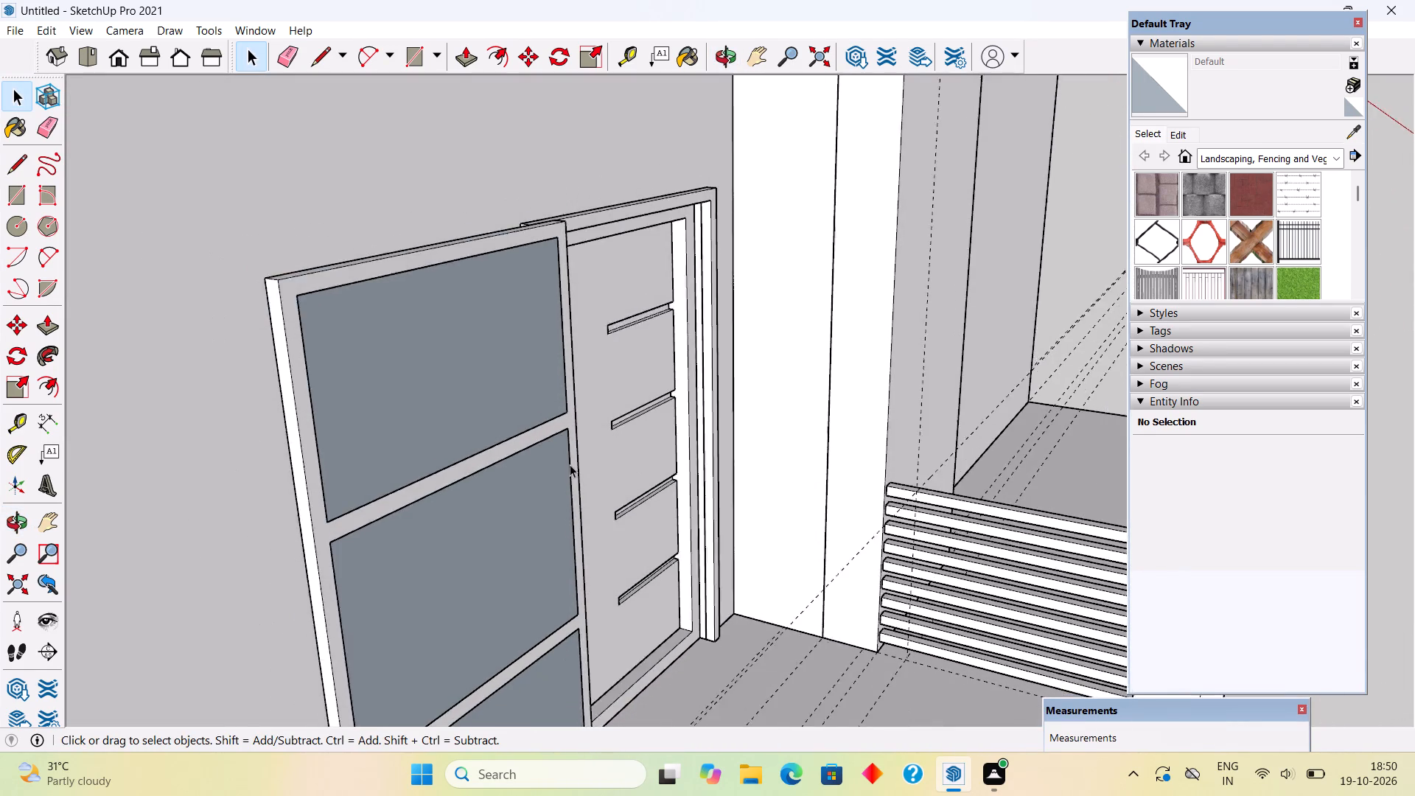
{"action": "scroll", "coordinate": [570, 464], "scroll_direction": "down", "scroll_amount": 2}
{"action": "middle_click_drag", "start_coordinate": [748, 528], "coordinate": [600, 453]}
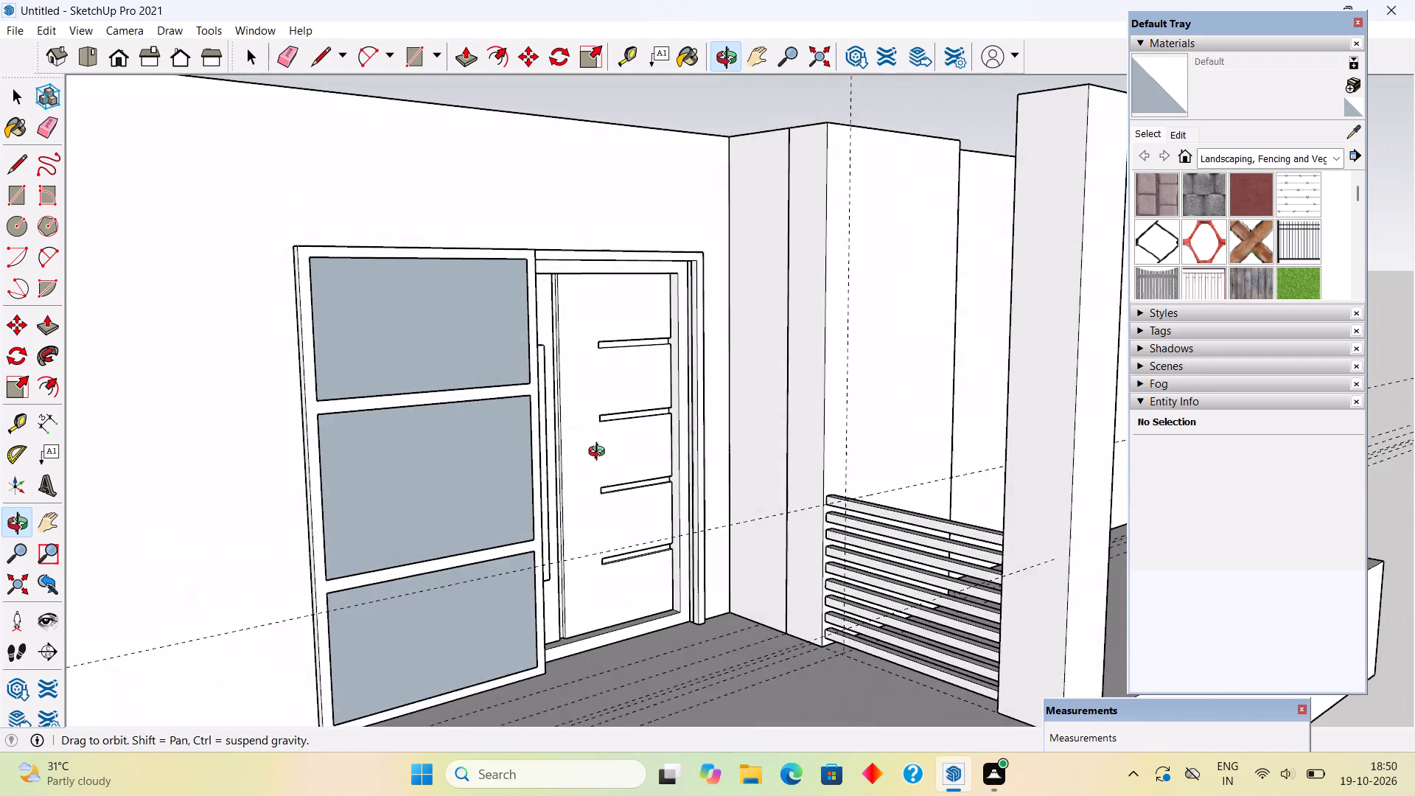
{"action": "middle_click_drag", "start_coordinate": [600, 453], "coordinate": [820, 526]}
{"action": "scroll", "coordinate": [820, 526], "scroll_direction": "down", "scroll_amount": 4}
{"action": "middle_click_drag", "start_coordinate": [873, 506], "coordinate": [495, 475]}
{"action": "middle_click_drag", "start_coordinate": [880, 507], "coordinate": [765, 504]}
{"action": "scroll", "coordinate": [765, 504], "scroll_direction": "down", "scroll_amount": 8}
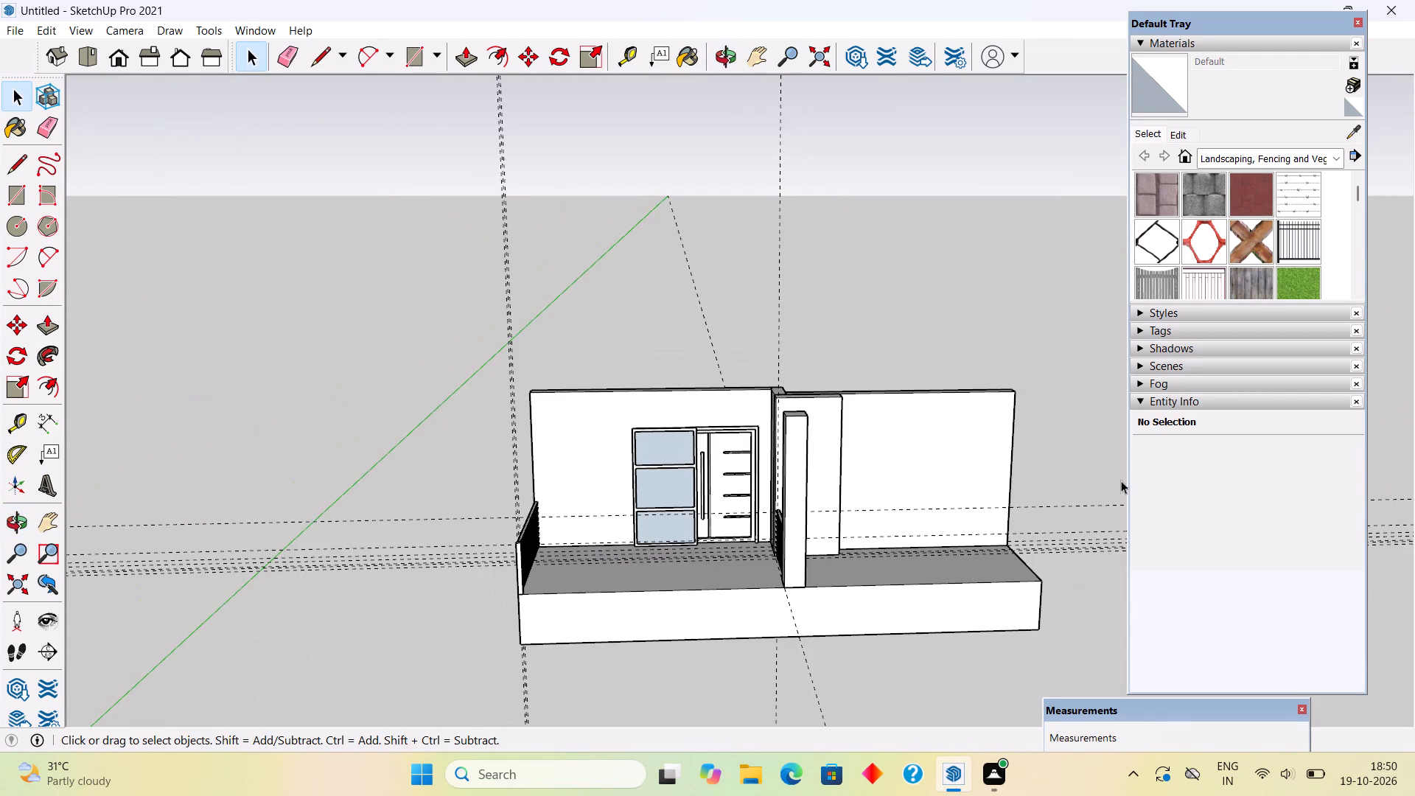
Place a vertical guide on the plain wall 5' from the edge where it meets the projecting block.
{"action": "scroll", "coordinate": [1108, 455], "scroll_direction": "up", "scroll_amount": 6}
{"action": "middle_click_drag", "start_coordinate": [1053, 450], "coordinate": [1048, 374]}
{"action": "scroll", "coordinate": [1048, 374], "scroll_direction": "up", "scroll_amount": 1}
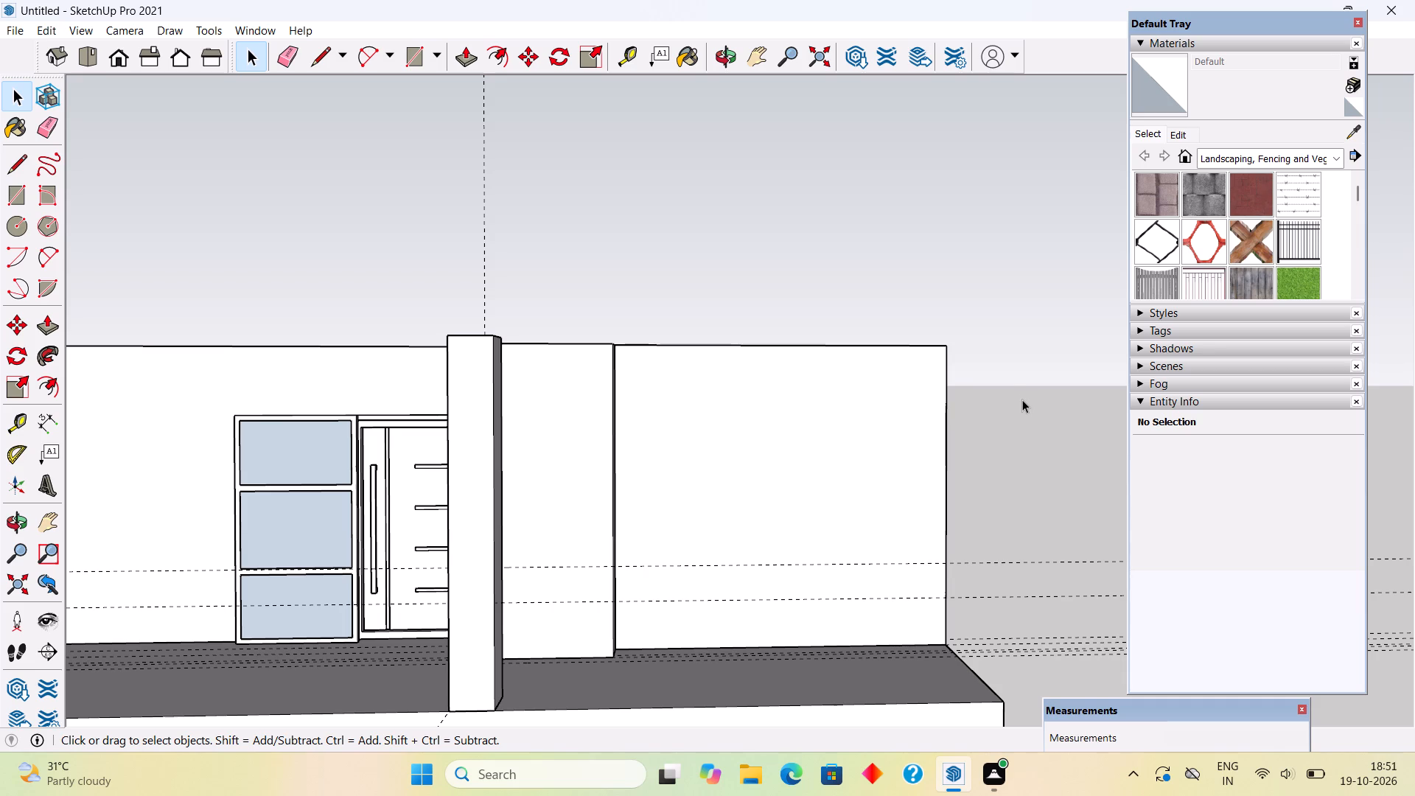
{"action": "middle_click_drag", "start_coordinate": [699, 397], "coordinate": [653, 371]}
{"action": "middle_click_drag", "start_coordinate": [653, 371], "coordinate": [643, 366]}
{"action": "scroll", "coordinate": [647, 398], "scroll_direction": "up", "scroll_amount": 4}
{"action": "key", "text": "t"}
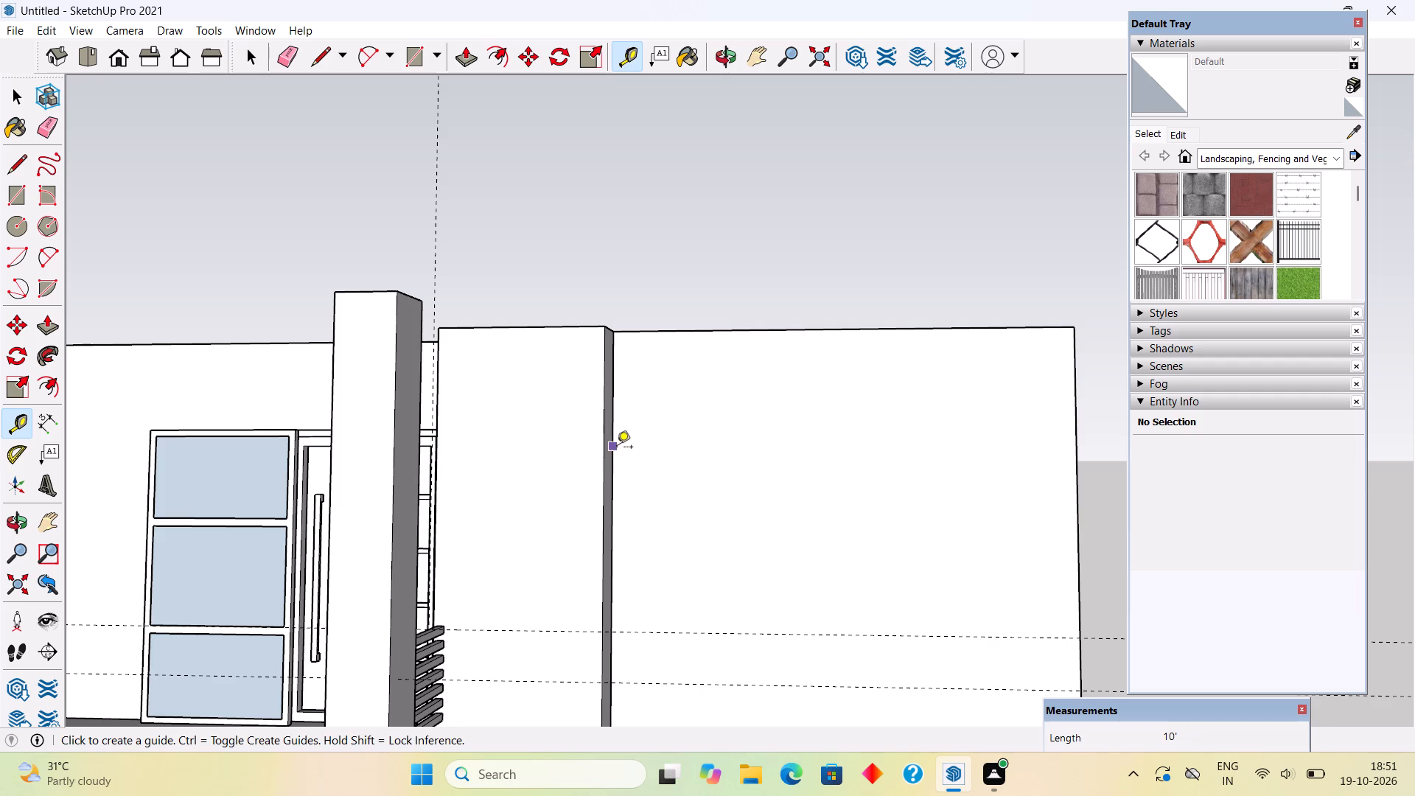
{"action": "left_click", "coordinate": [617, 448]}
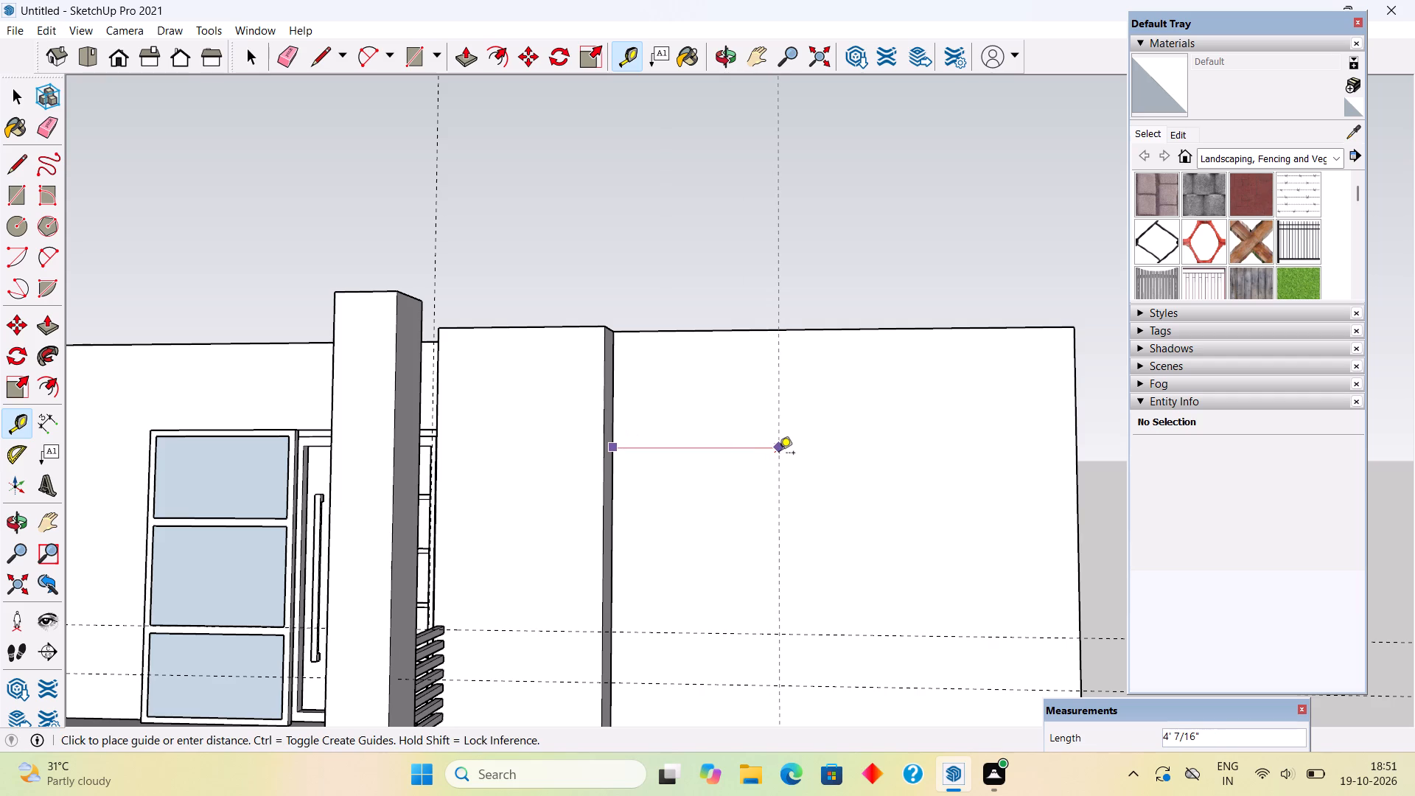
{"action": "type", "text": "5'"}
{"action": "key", "text": "Return"}
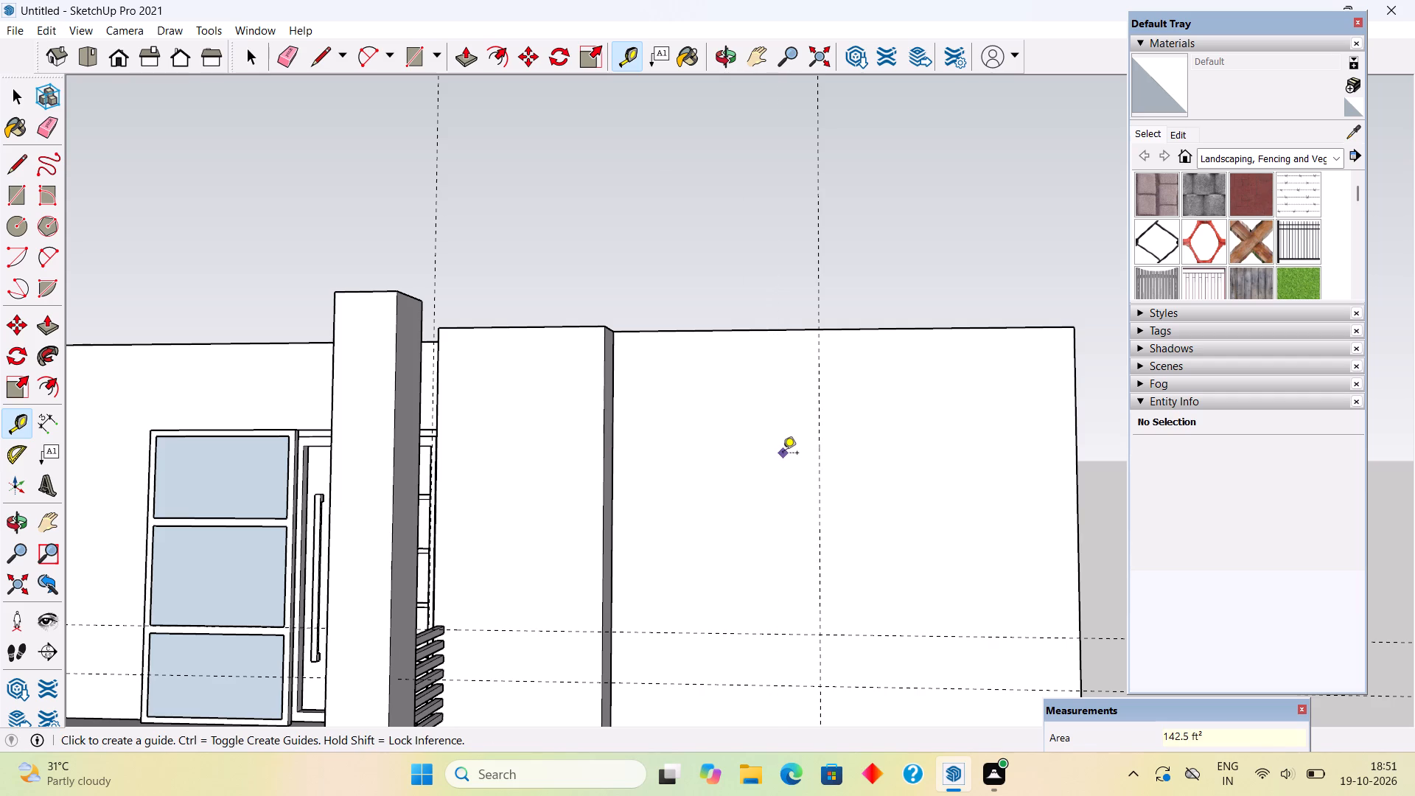
Draw a 5' by 10' rectangle on the plain wall, from the projecting block's upper corner to the guide's foot.
{"action": "key", "text": "r"}
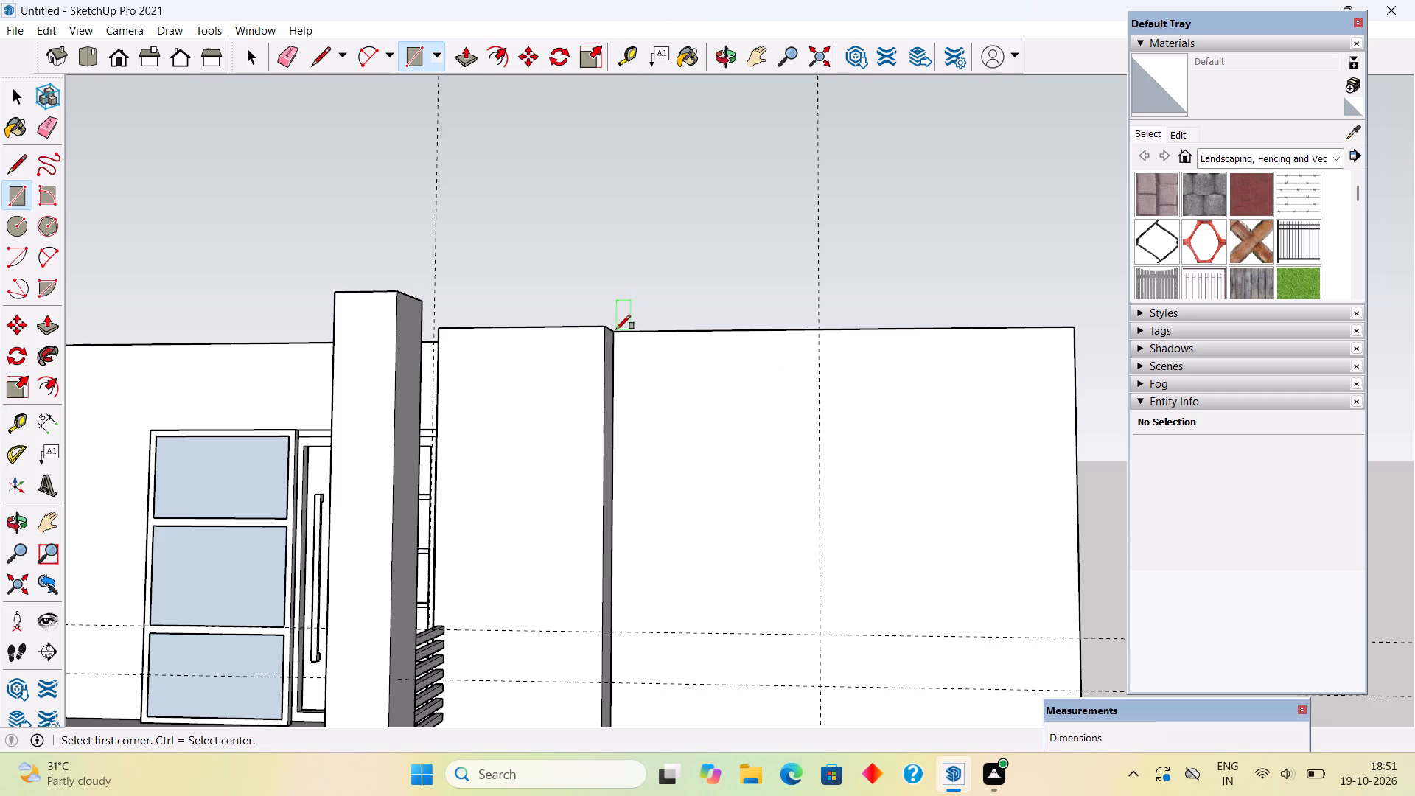
{"action": "left_click", "coordinate": [615, 334]}
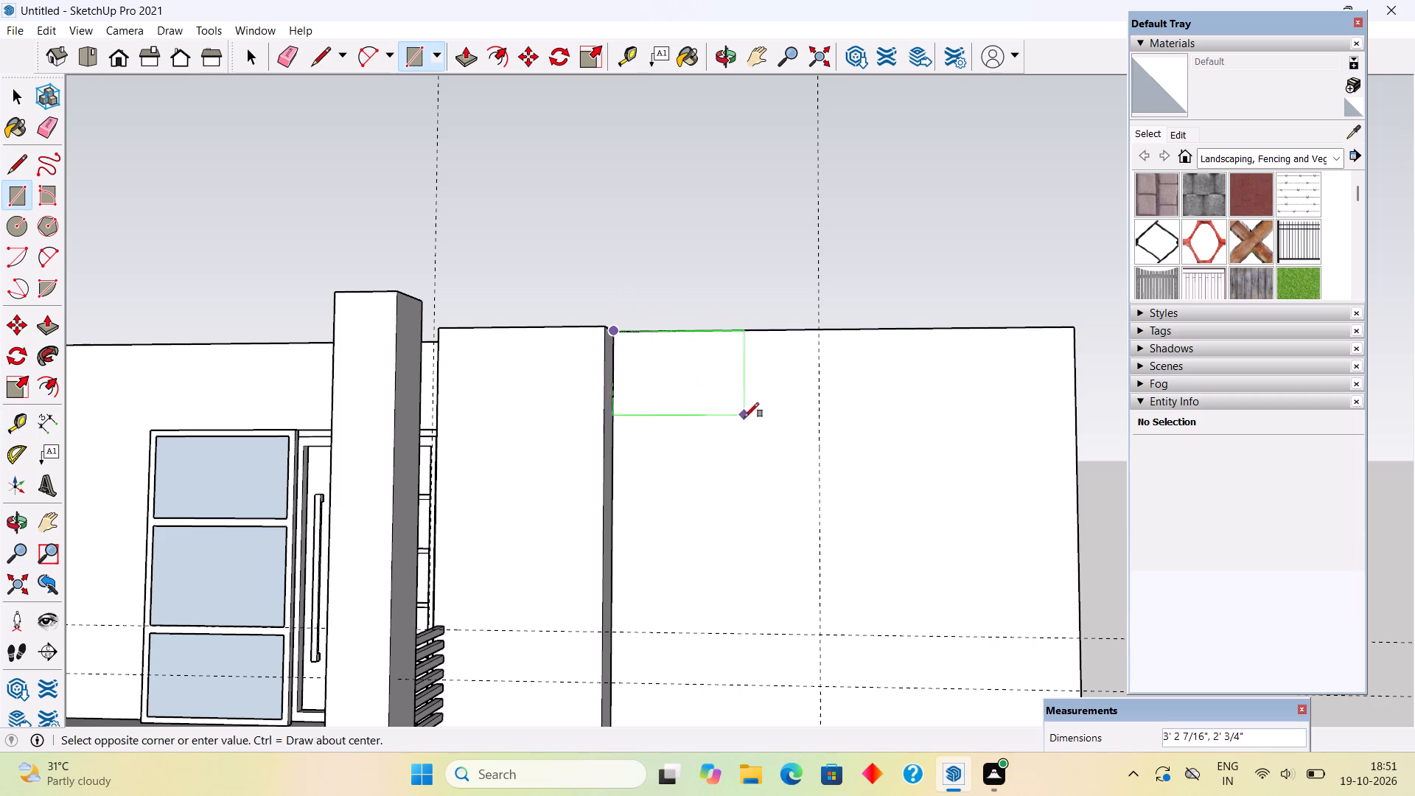
{"action": "scroll", "coordinate": [750, 433], "scroll_direction": "down", "scroll_amount": 4}
{"action": "scroll", "coordinate": [751, 759], "scroll_direction": "up", "scroll_amount": 4}
{"action": "scroll", "coordinate": [793, 672], "scroll_direction": "up", "scroll_amount": 6}
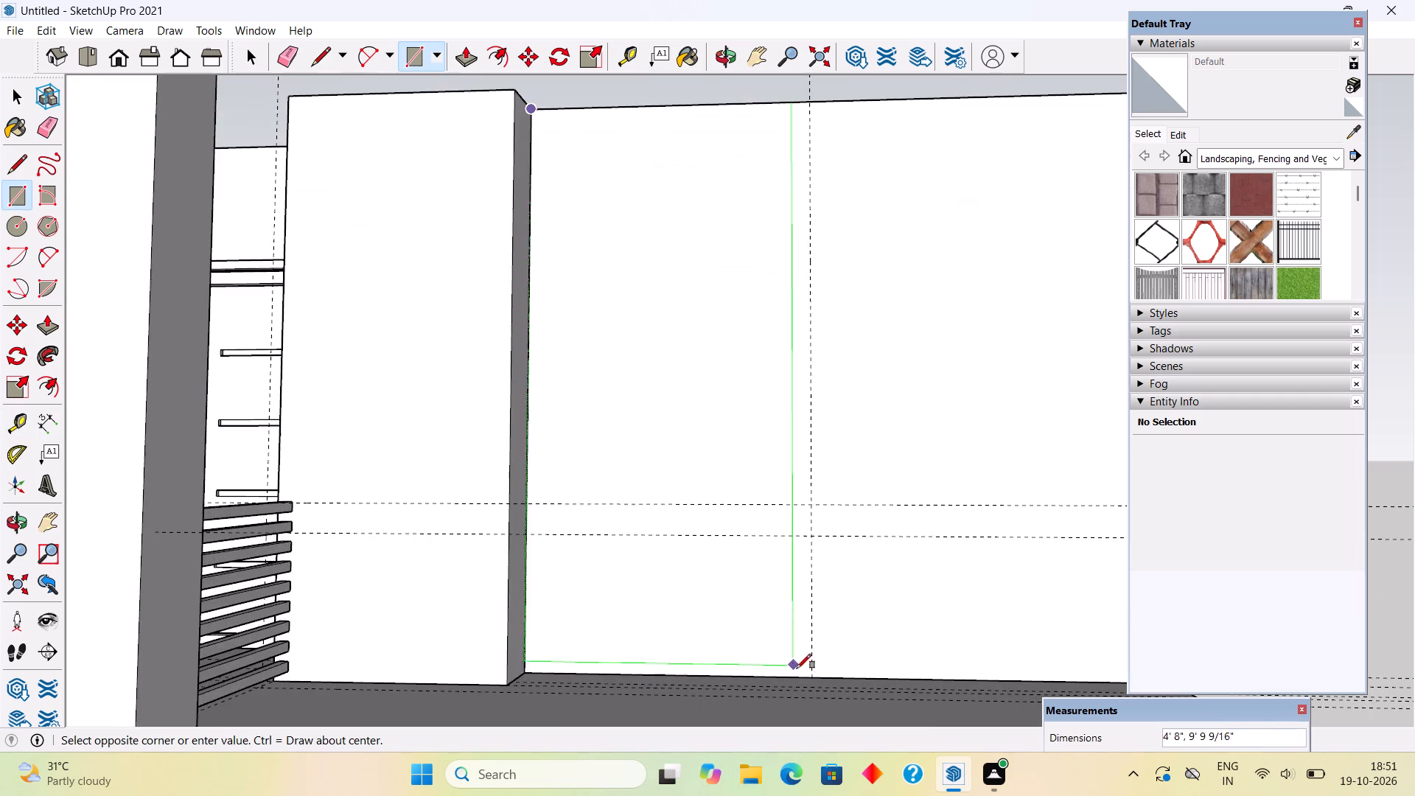
{"action": "scroll", "coordinate": [797, 669], "scroll_direction": "up", "scroll_amount": 2}
{"action": "left_click", "coordinate": [817, 677]}
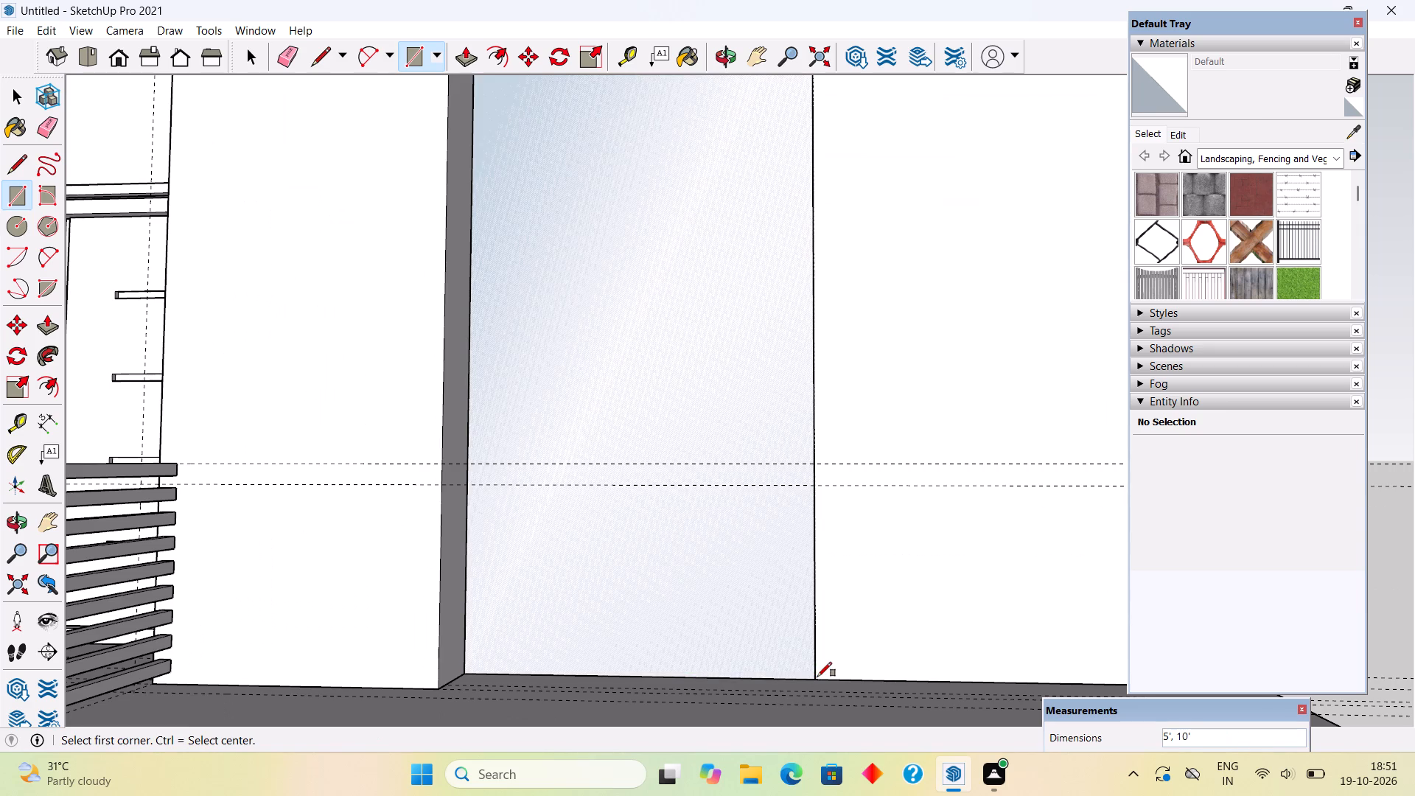
Push/Pull the 5' by 10' rectangle on the plain wall outward by 1.5'.
{"action": "key", "text": "p"}
{"action": "left_click", "coordinate": [720, 645]}
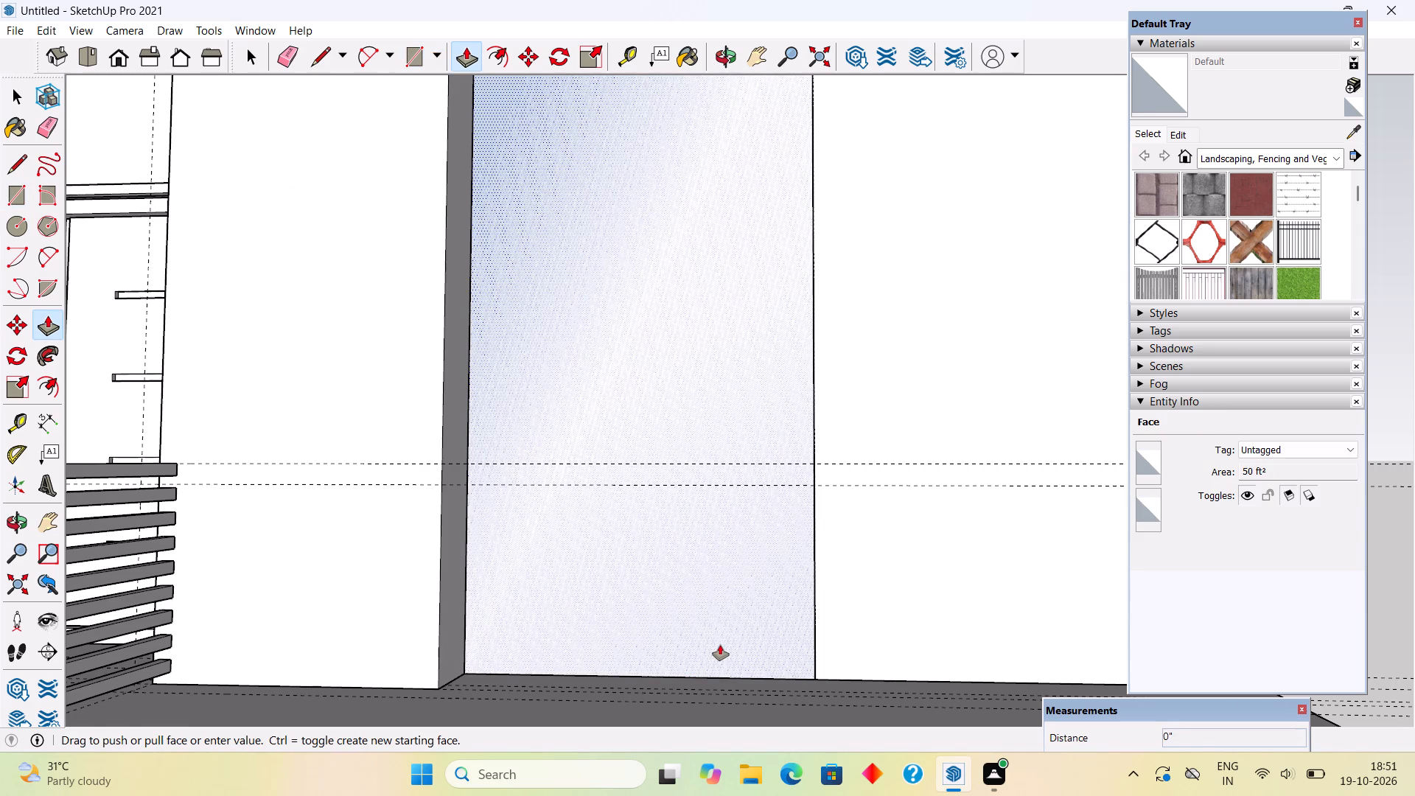
{"action": "middle_click_drag", "start_coordinate": [750, 666], "coordinate": [958, 698]}
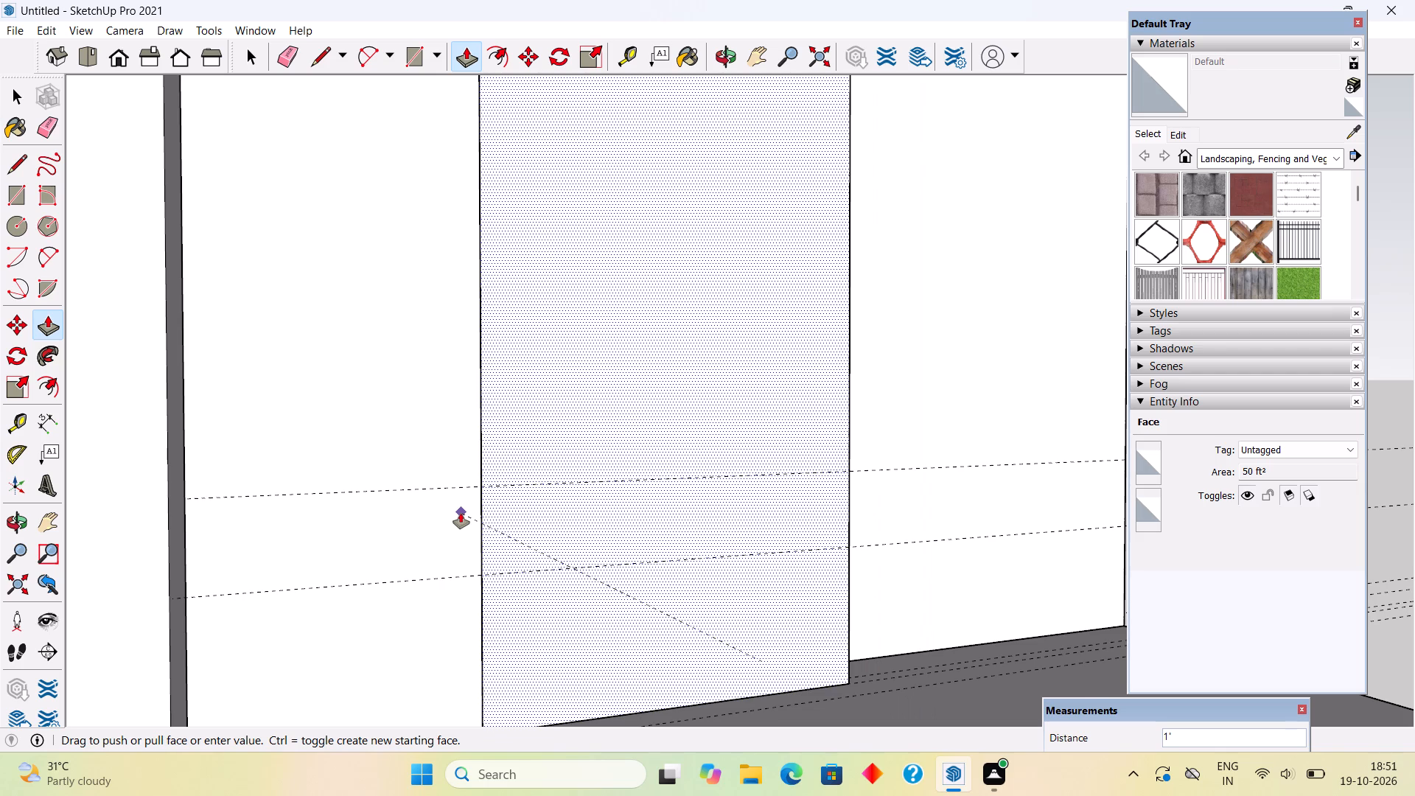
{"action": "type", "text": "1.5'"}
{"action": "key", "text": "Return"}
{"action": "key", "text": "space"}
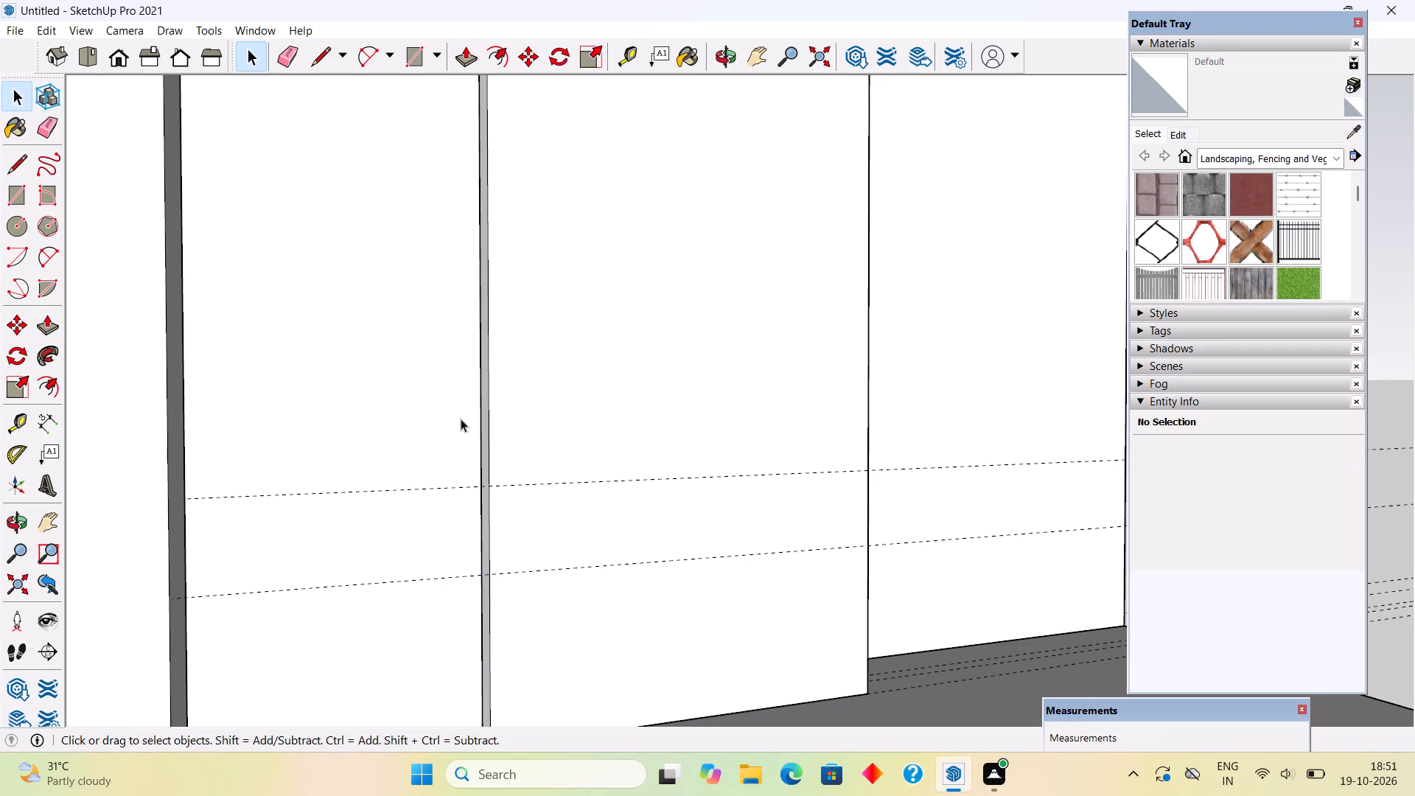
Make the whole newly extruded wall block a group and clear the selection.
{"action": "scroll", "coordinate": [528, 411], "scroll_direction": "up", "scroll_amount": 1}
{"action": "middle_click_drag", "start_coordinate": [528, 411], "coordinate": [850, 739]}
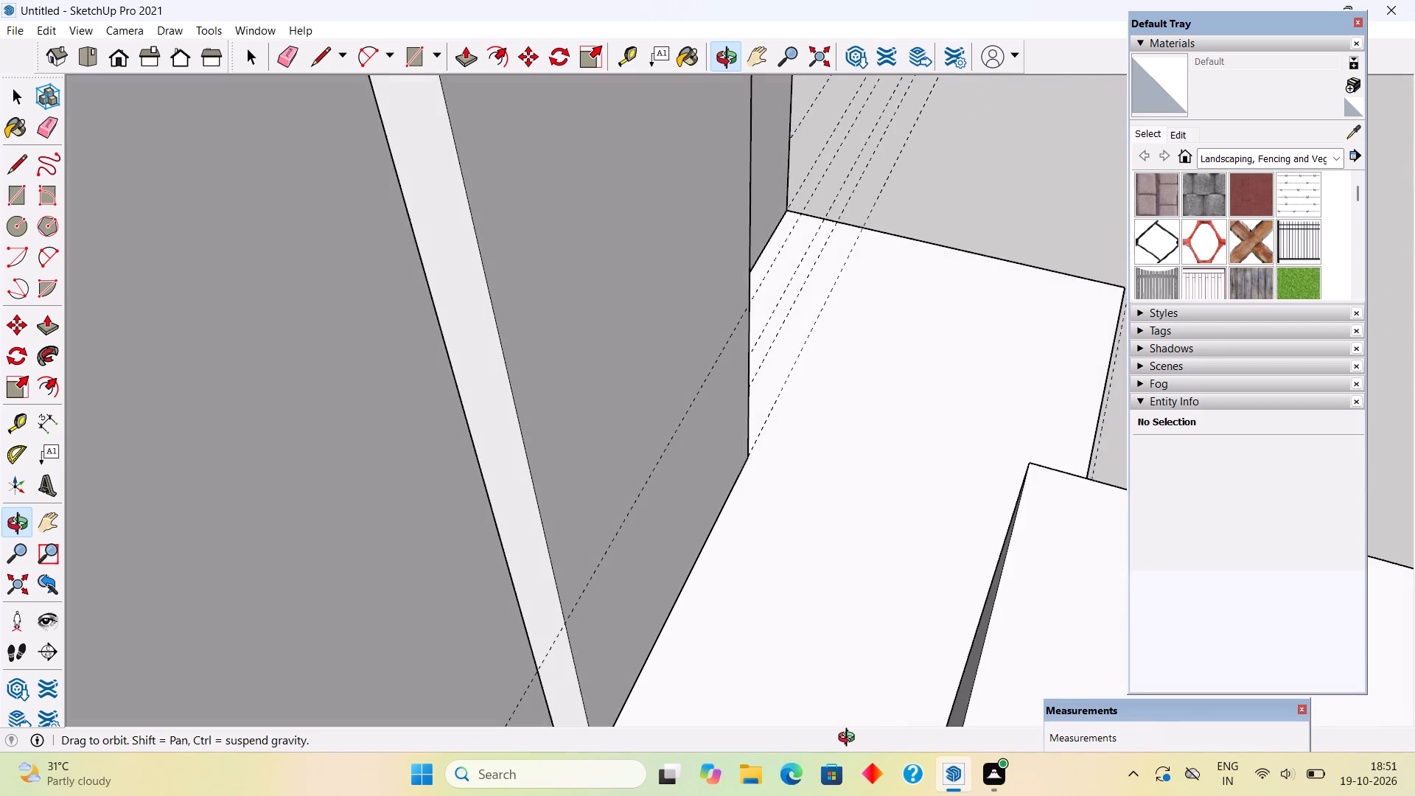
{"action": "middle_click_drag", "start_coordinate": [850, 739], "coordinate": [869, 530]}
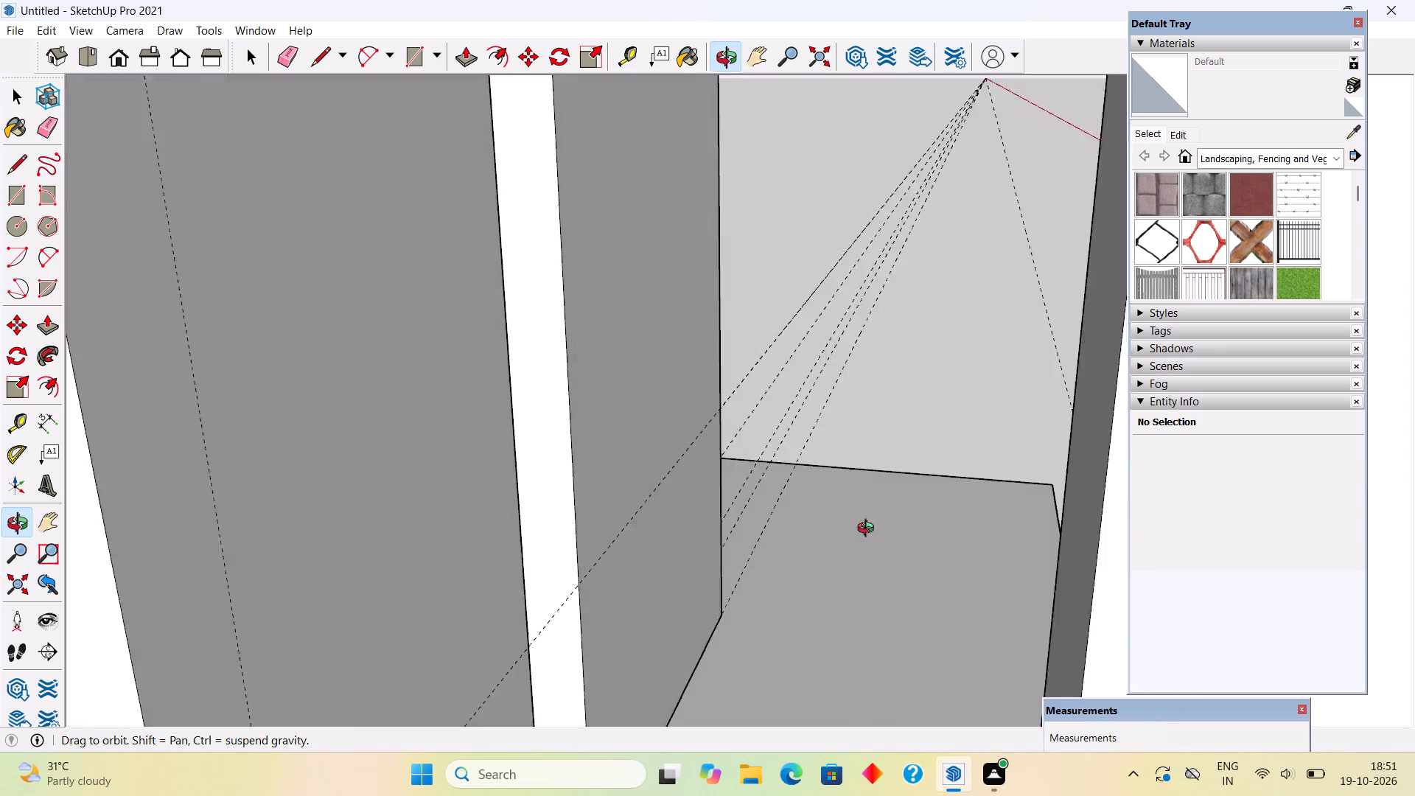
{"action": "middle_click_drag", "start_coordinate": [869, 530], "coordinate": [439, 587]}
{"action": "scroll", "coordinate": [439, 587], "scroll_direction": "down", "scroll_amount": 7}
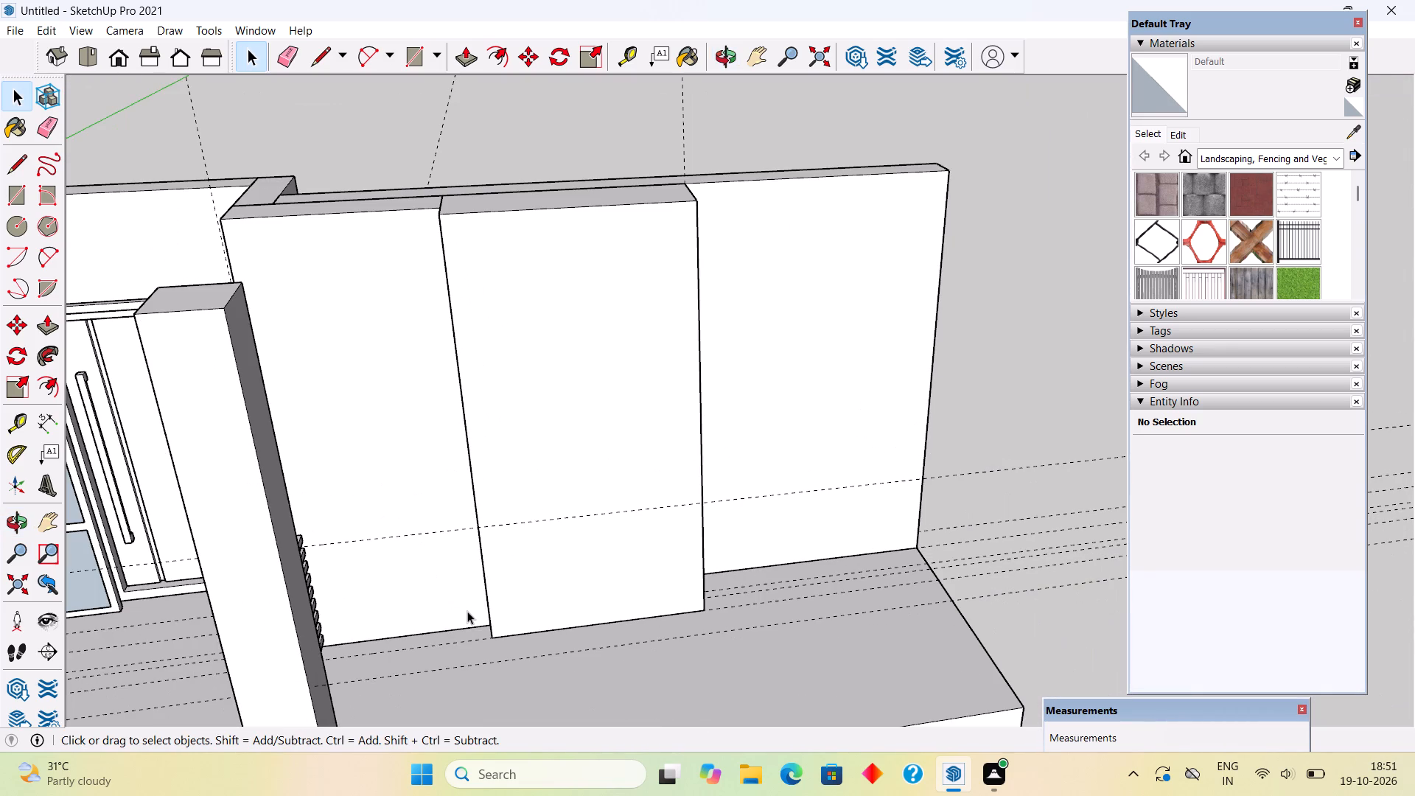
{"action": "triple_click", "coordinate": [616, 402]}
{"action": "right_click", "coordinate": [616, 402]}
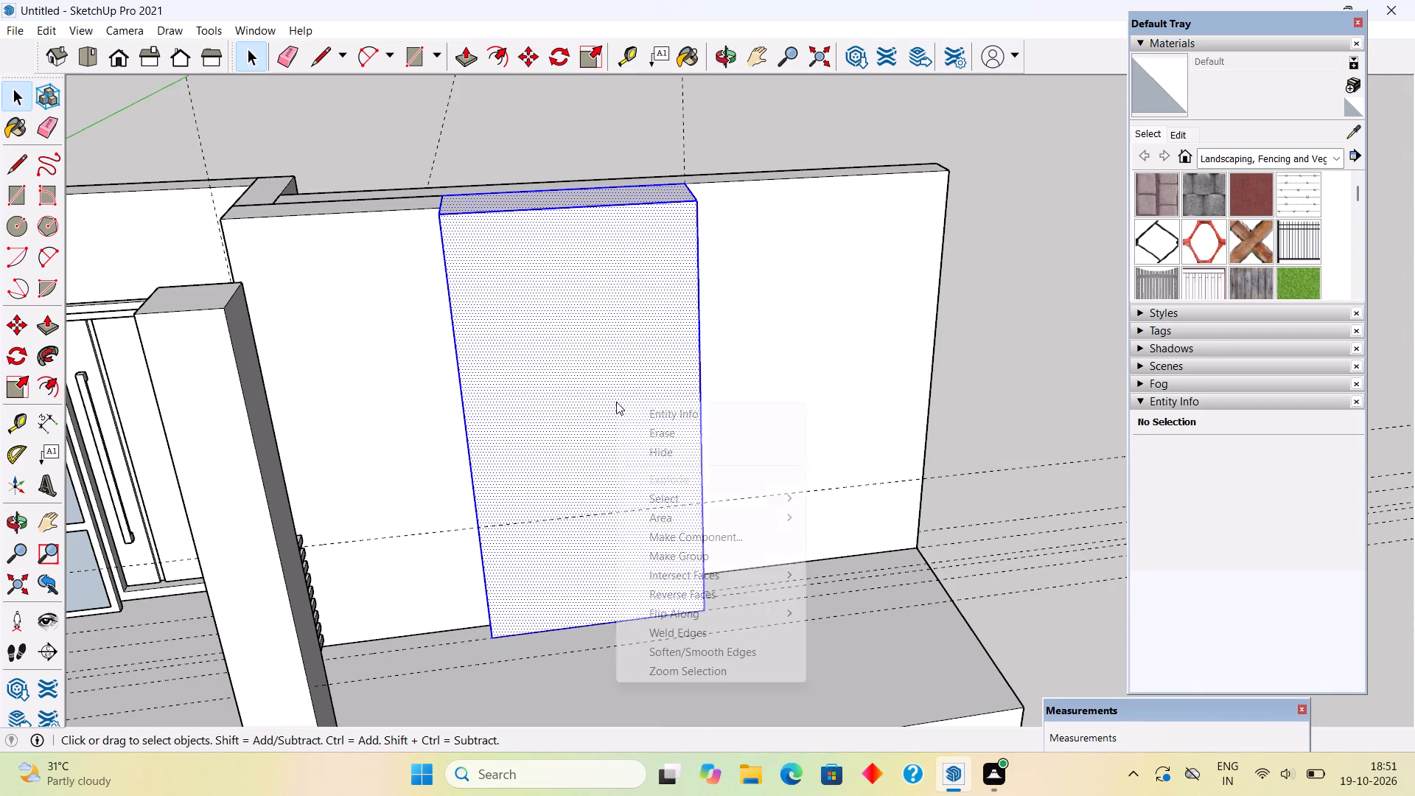
{"action": "left_click", "coordinate": [676, 560]}
{"action": "left_click", "coordinate": [759, 127]}
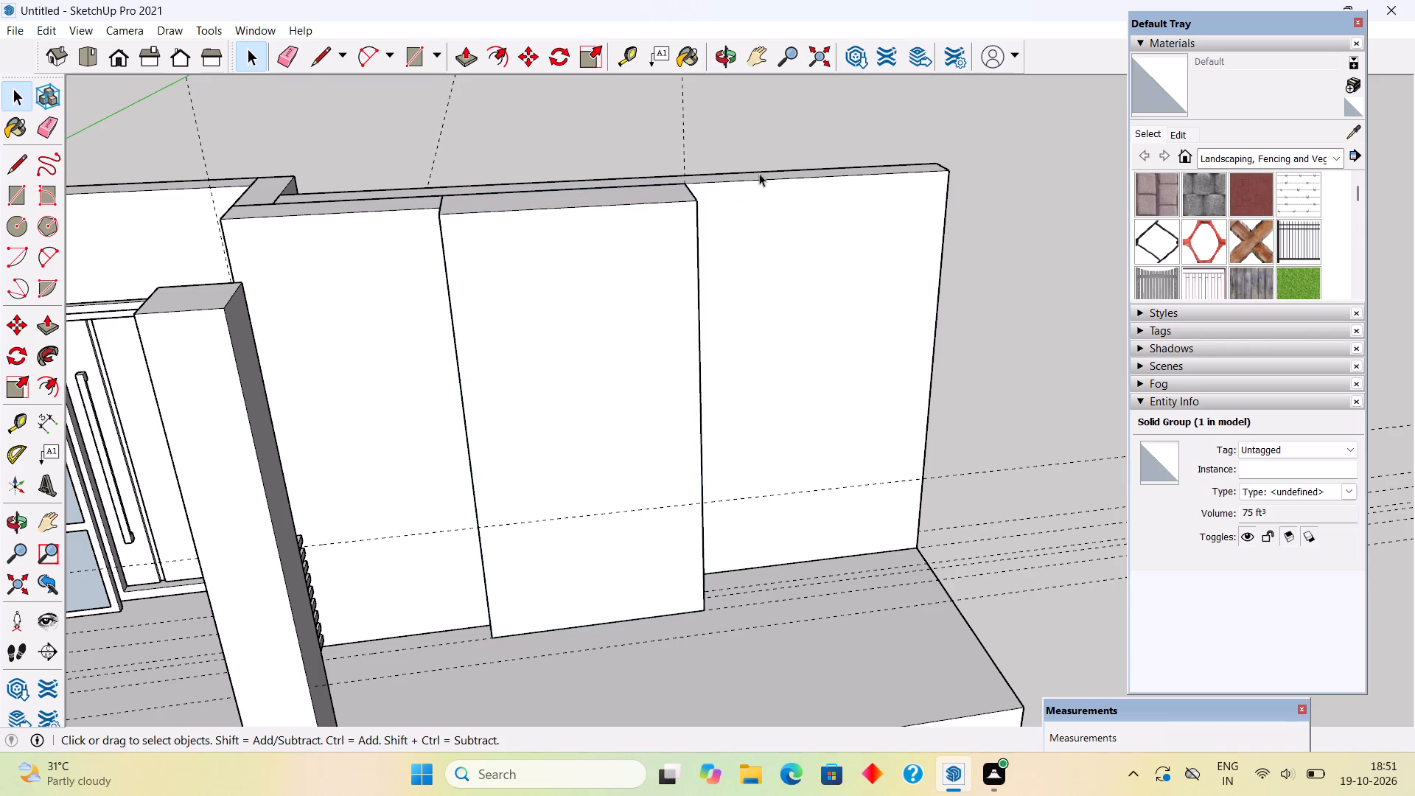
Place a horizontal guide 3' above the bottom edge of the new block's front face.
{"action": "middle_click_drag", "start_coordinate": [645, 414], "coordinate": [574, 250]}
{"action": "scroll", "coordinate": [569, 620], "scroll_direction": "up", "scroll_amount": 3}
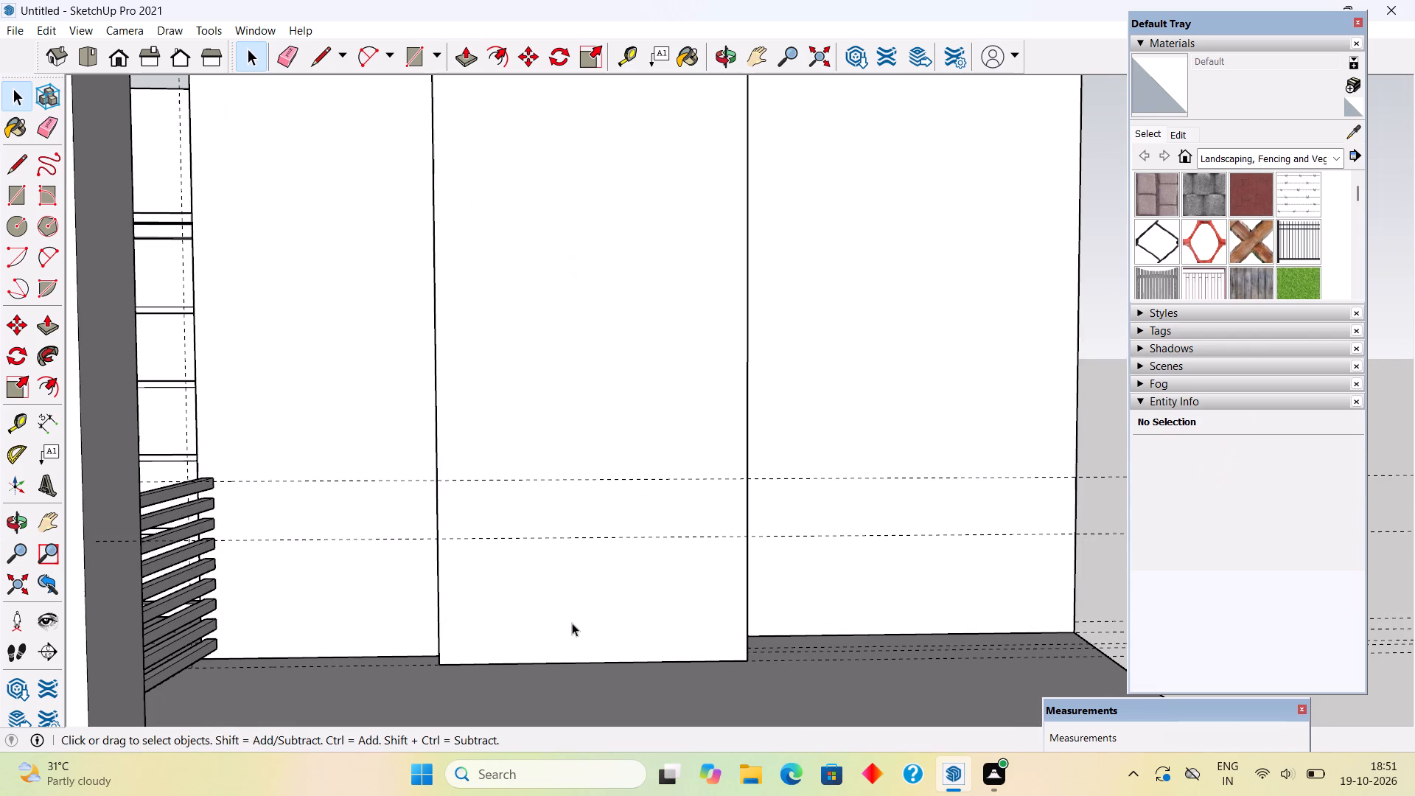
{"action": "key", "text": "t"}
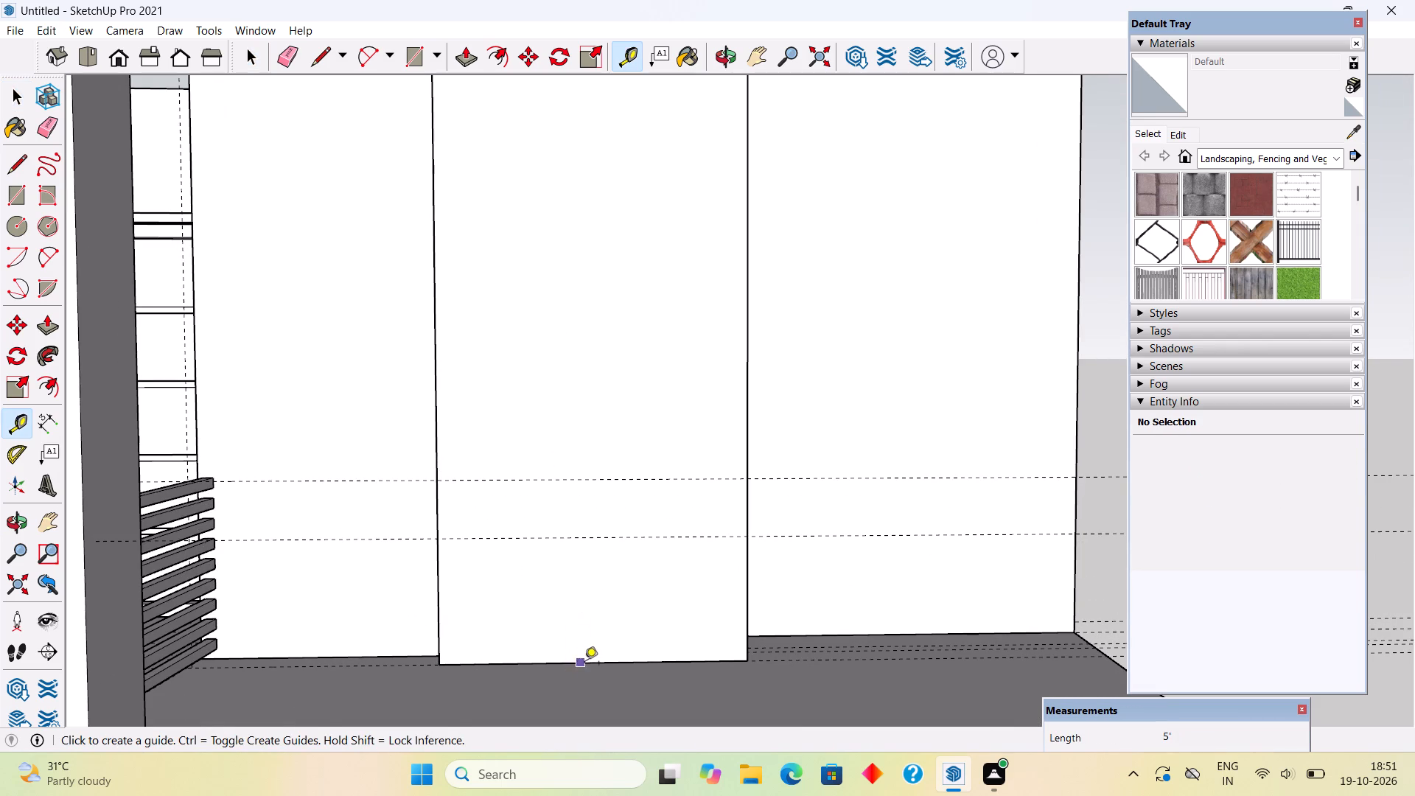
{"action": "left_click", "coordinate": [559, 666]}
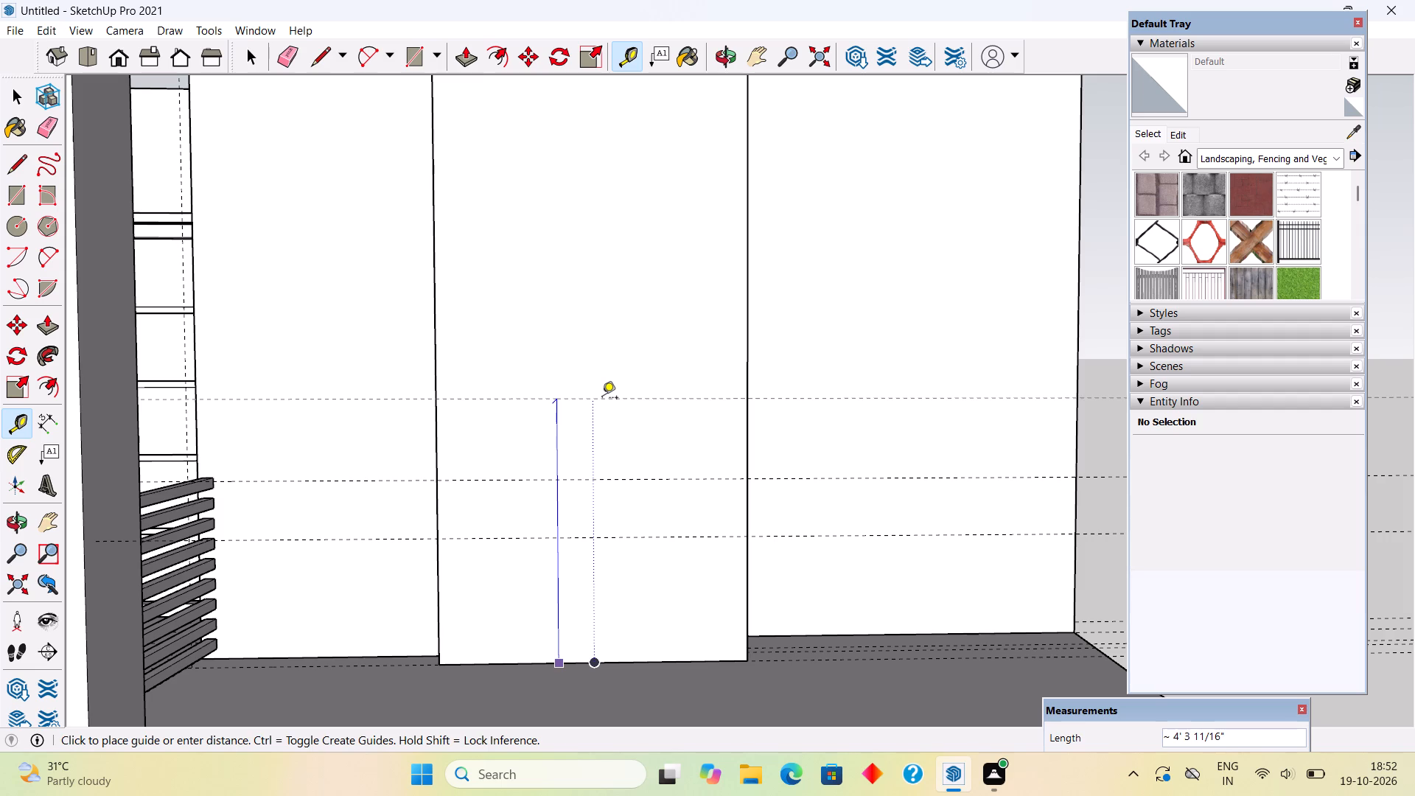
{"action": "type", "text": "3'"}
{"action": "key", "text": "Return"}
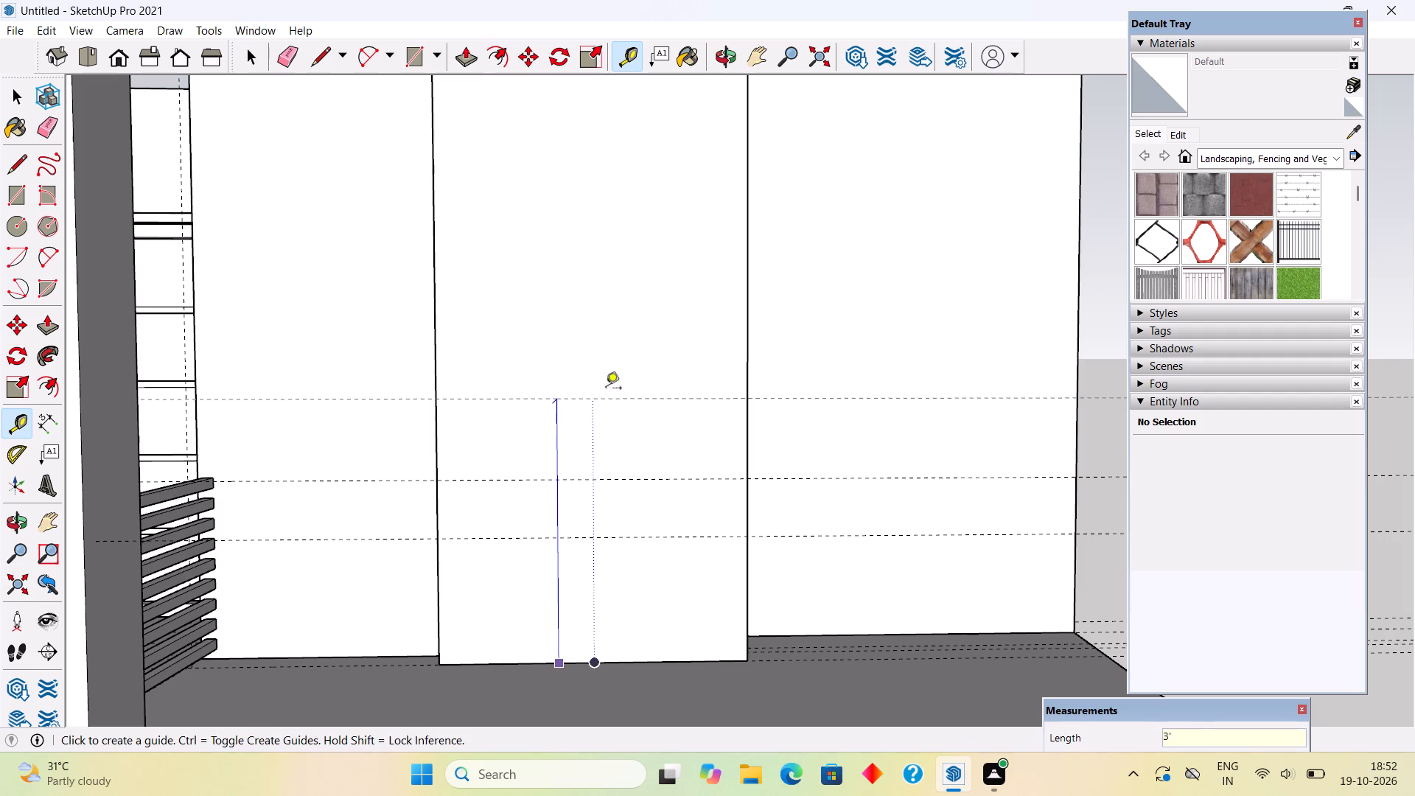
{"action": "scroll", "coordinate": [603, 663], "scroll_direction": "down", "scroll_amount": 5}
{"action": "left_click", "coordinate": [615, 659]}
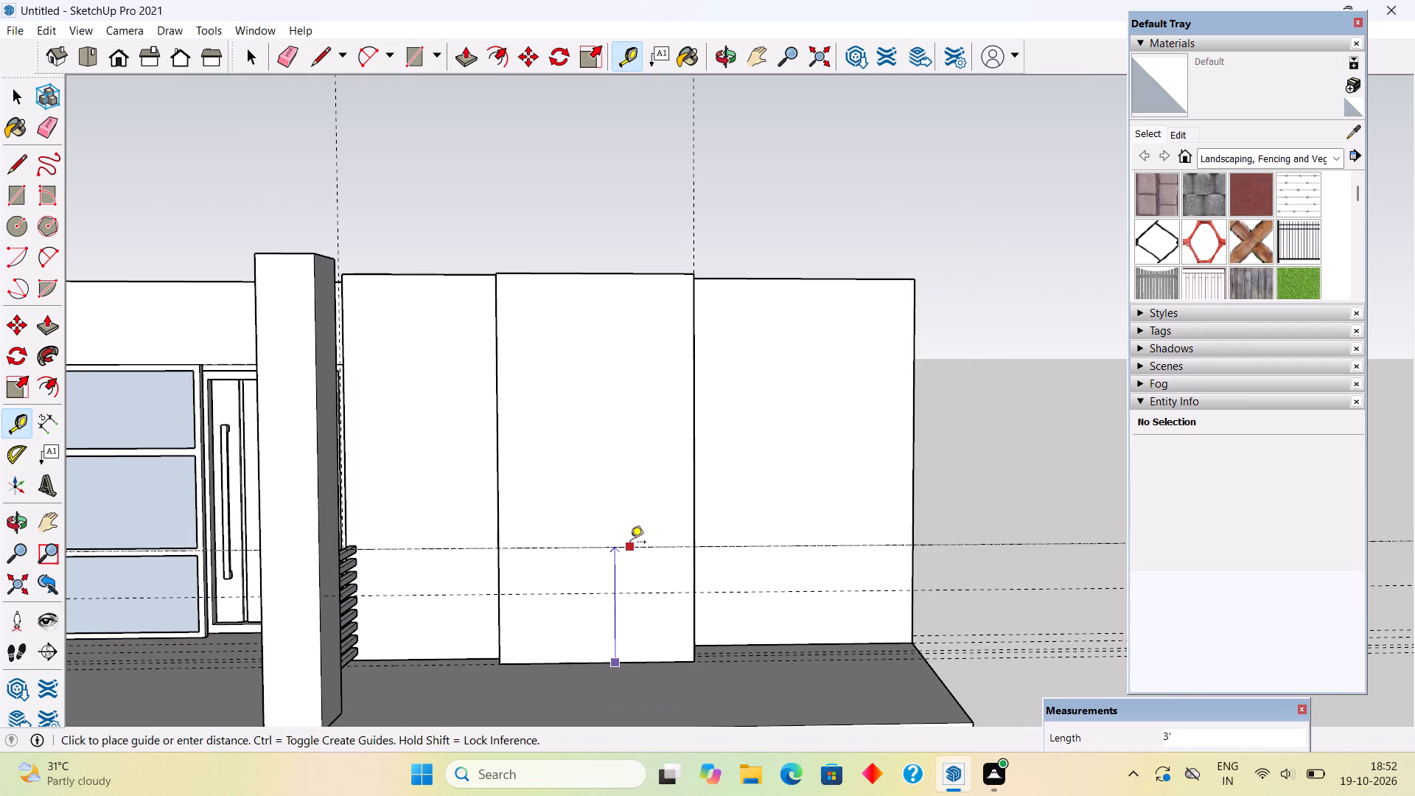
{"action": "key", "text": "space"}
Place a second horizontal guide on the block's front face, 4' above the 3' guide.
{"action": "middle_click_drag", "start_coordinate": [661, 579], "coordinate": [664, 621]}
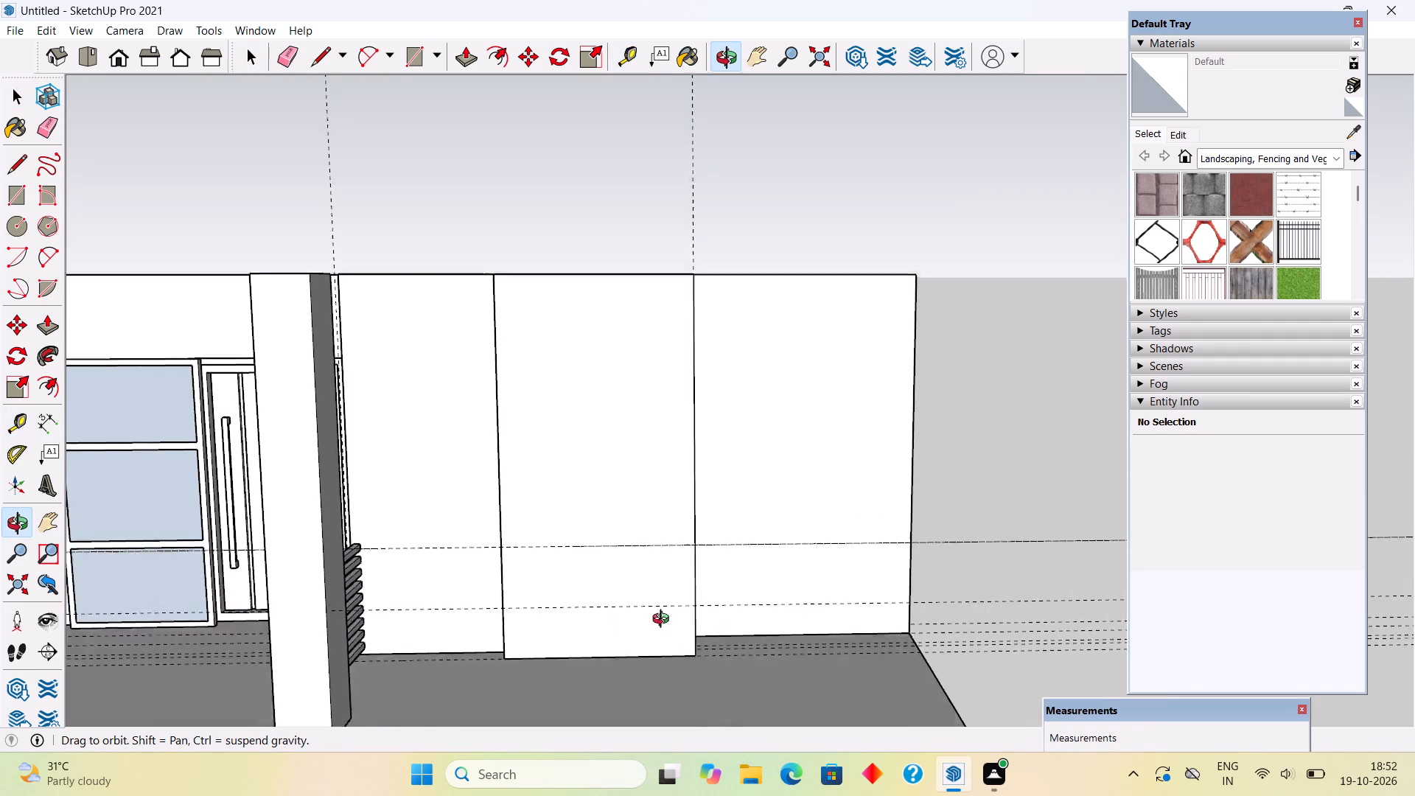
{"action": "middle_click_drag", "start_coordinate": [664, 621], "coordinate": [713, 727]}
{"action": "scroll", "coordinate": [582, 503], "scroll_direction": "up", "scroll_amount": 4}
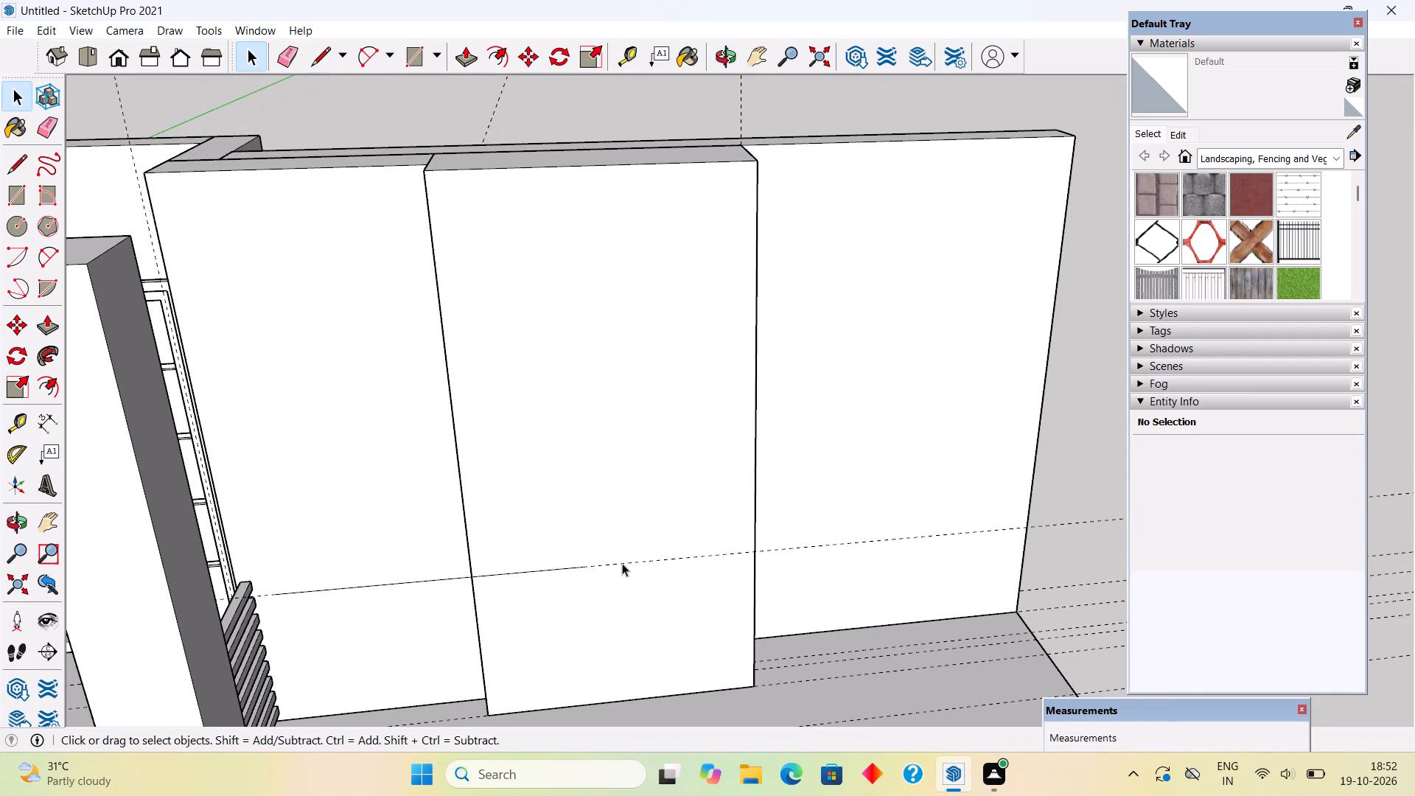
{"action": "key", "text": "t"}
{"action": "left_click", "coordinate": [635, 563]}
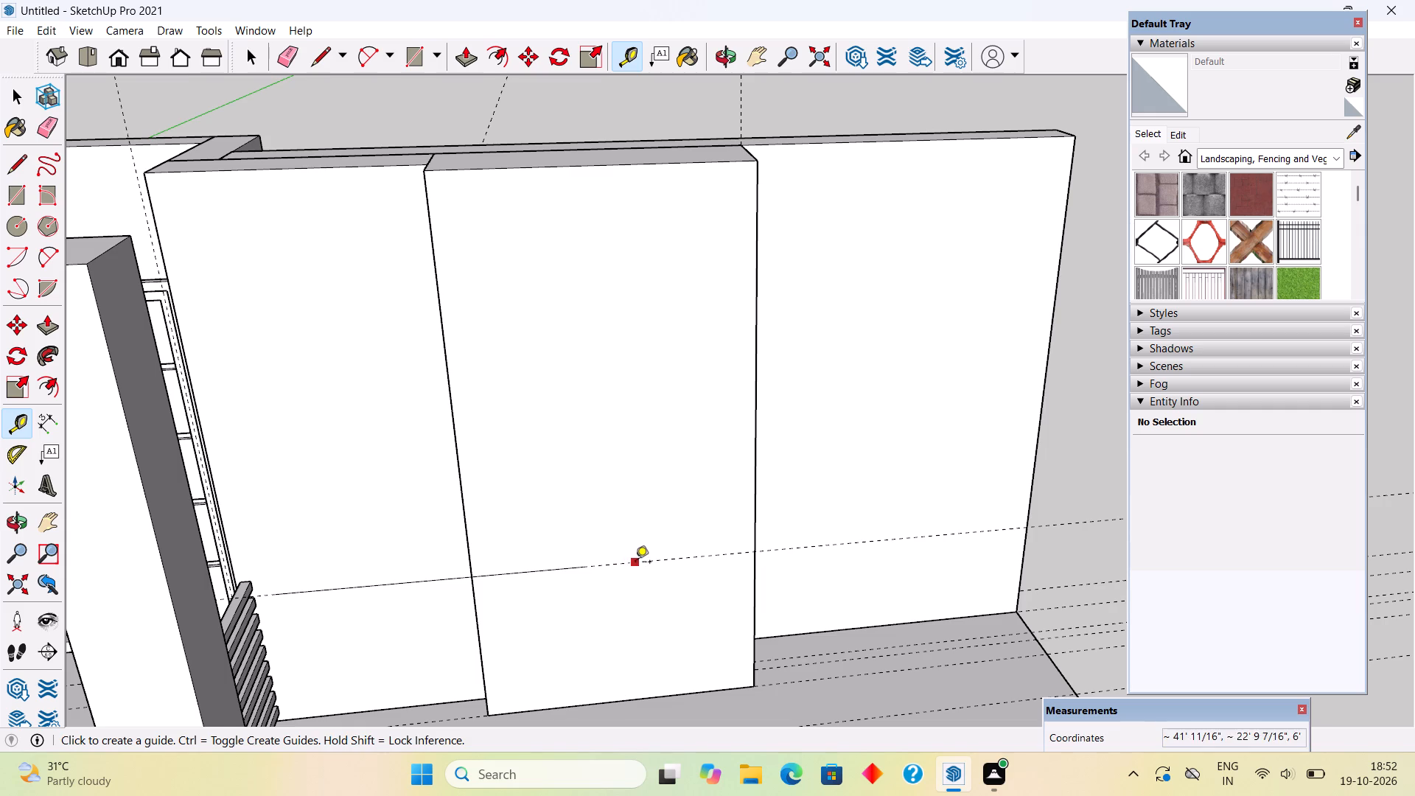
{"action": "type", "text": "4'"}
{"action": "key", "text": "Return"}
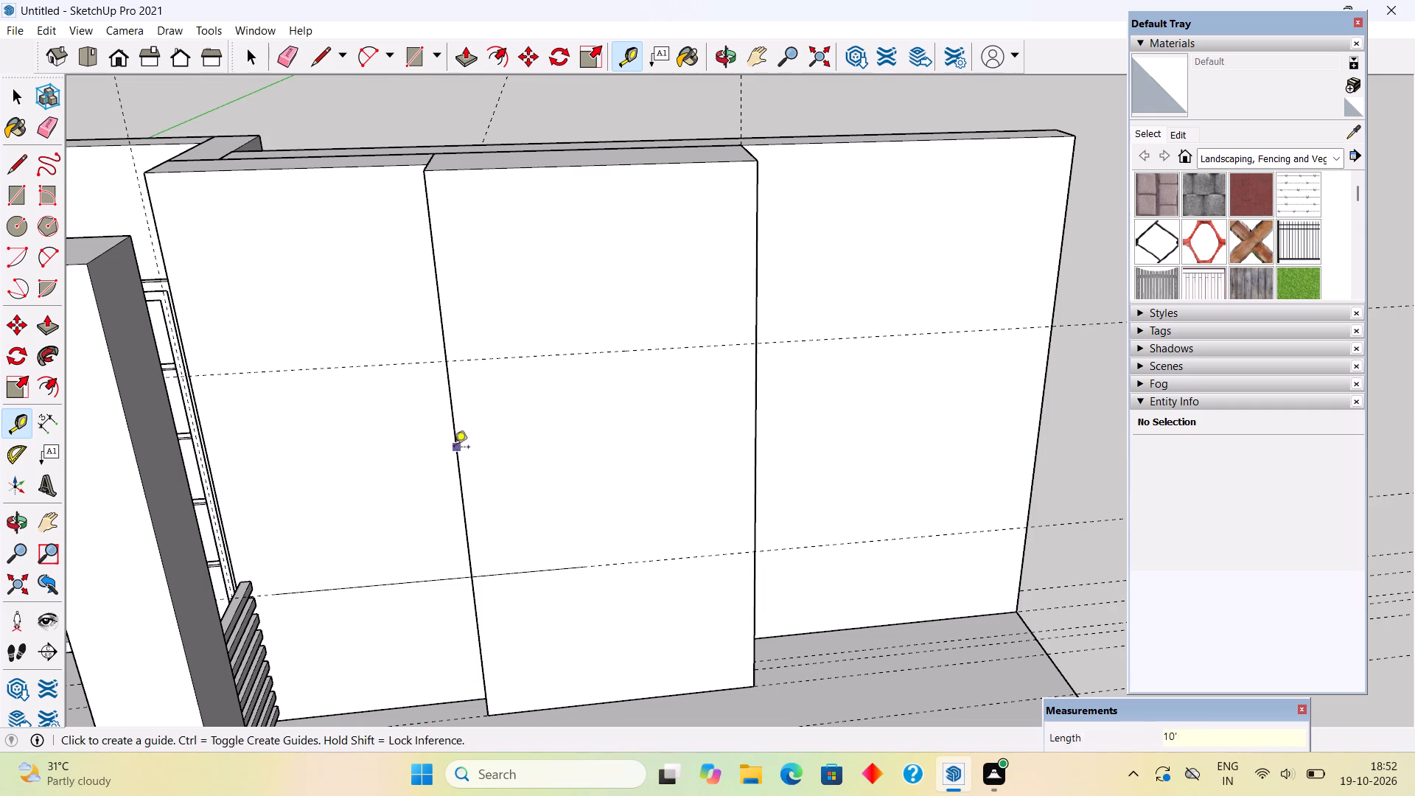
Place two vertical guides on the block's front face, each 6" in from one side edge.
{"action": "left_click", "coordinate": [454, 457]}
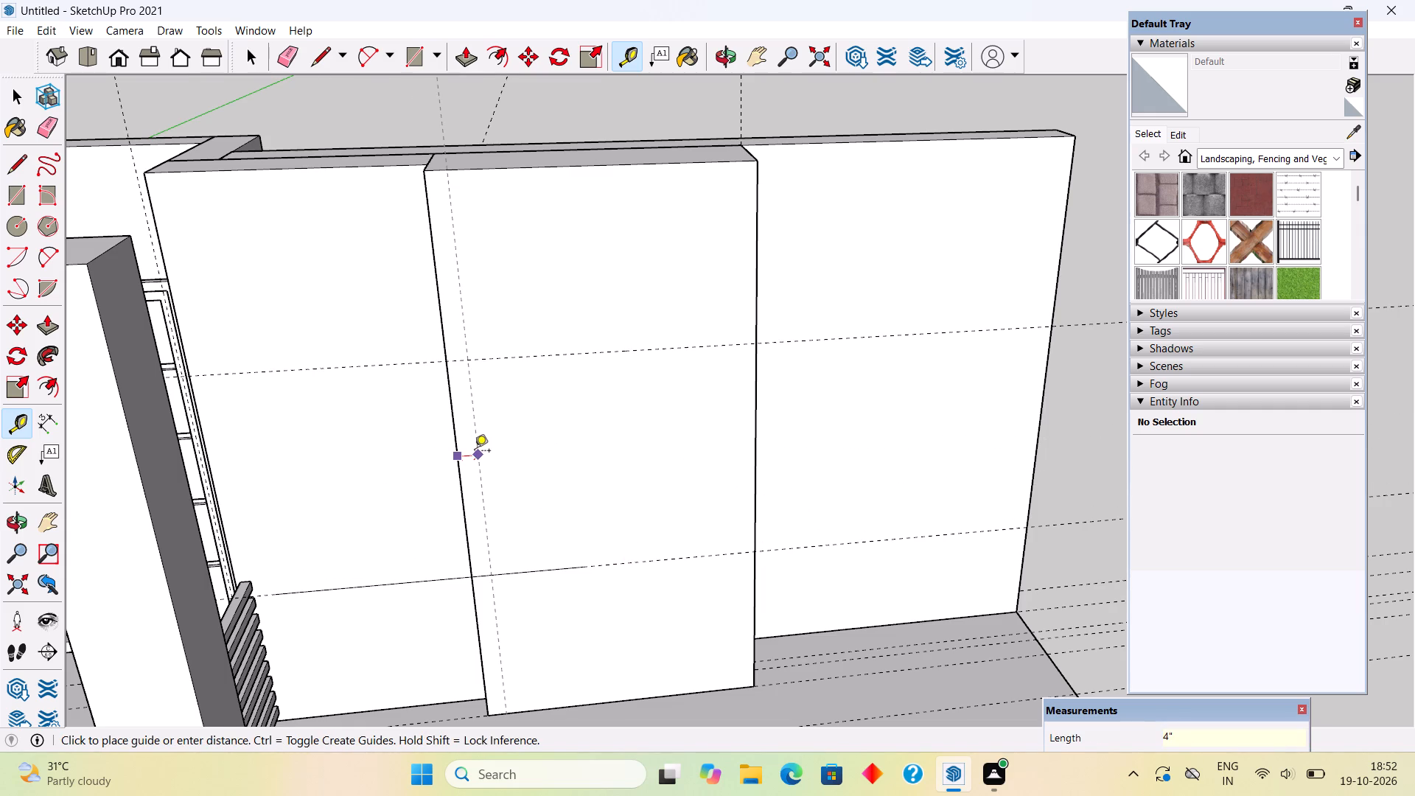
{"action": "type", "text": "6\""}
{"action": "key", "text": "Return"}
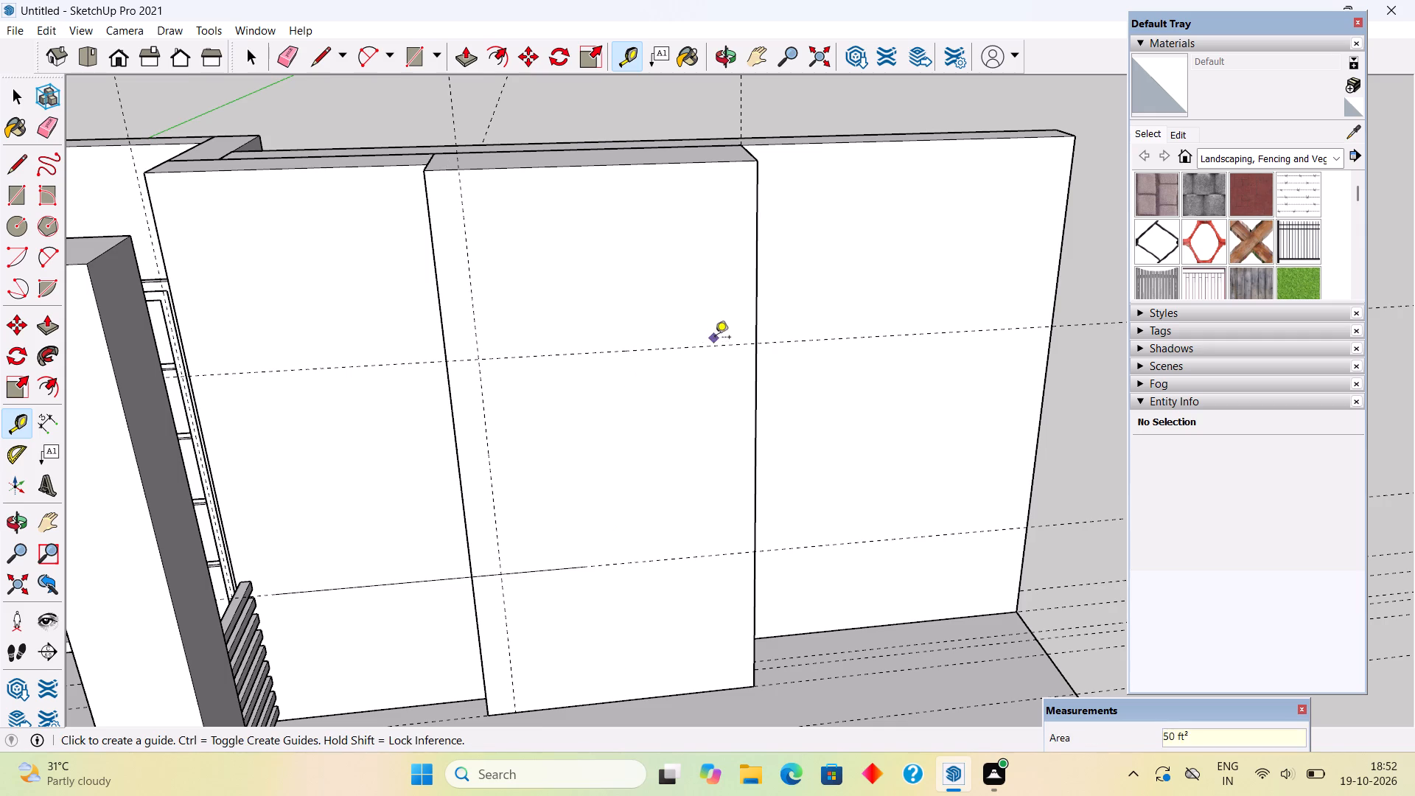
{"action": "left_click", "coordinate": [757, 408]}
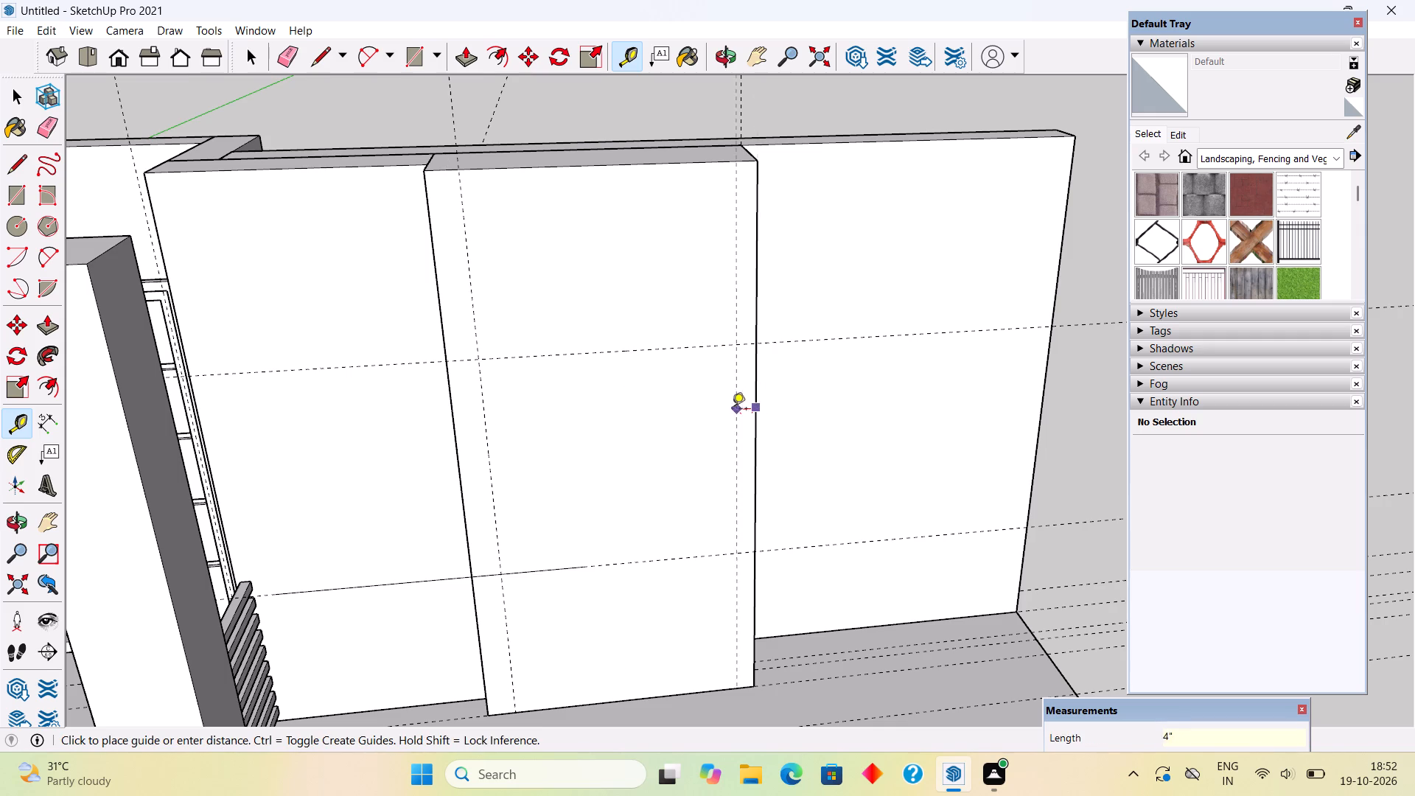
{"action": "type", "text": "6\""}
{"action": "key", "text": "Return"}
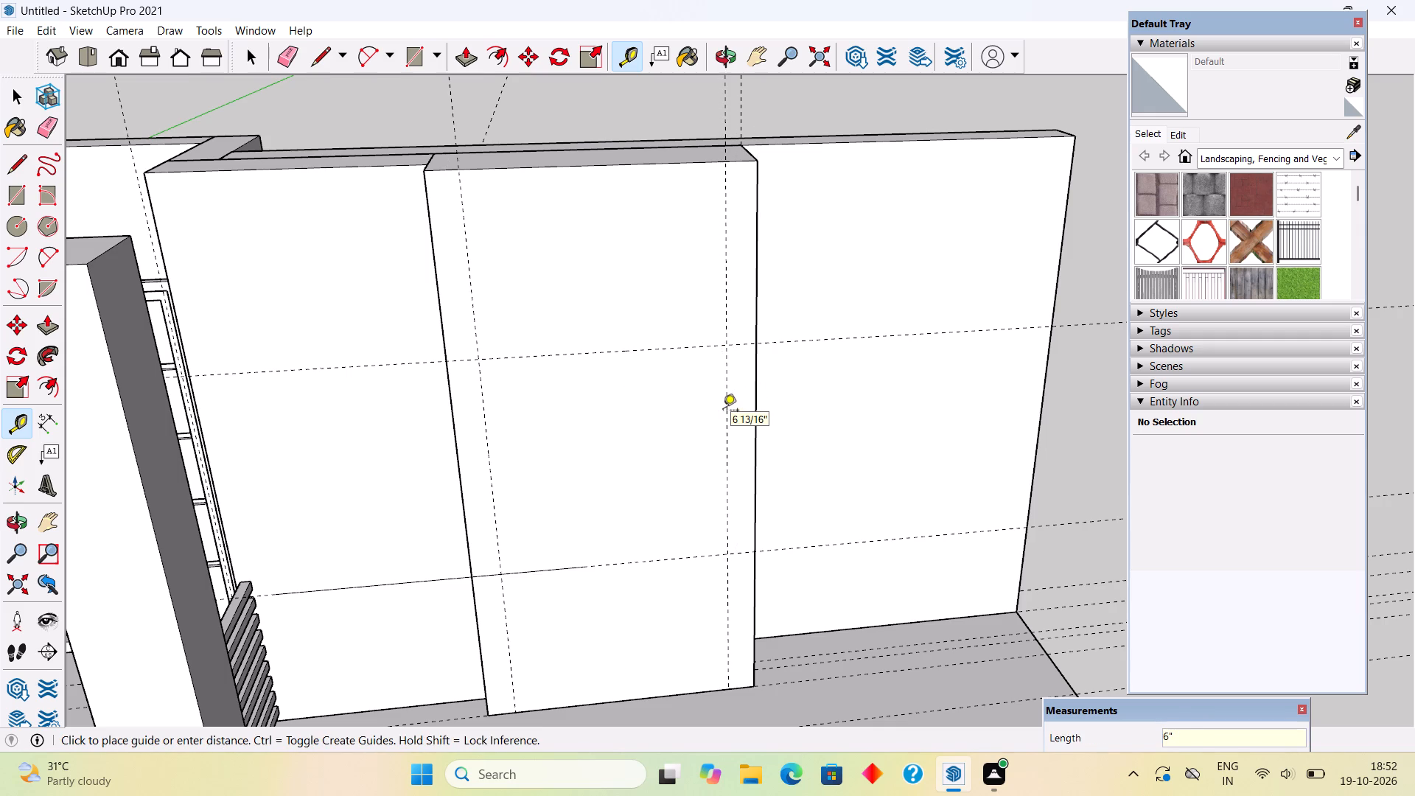
{"action": "key", "text": "space"}
Inside the block group, cut a 4' by 4' opening between the guides, pushing the rectangle 1' 6" through the block.
{"action": "type", "text": "r"}
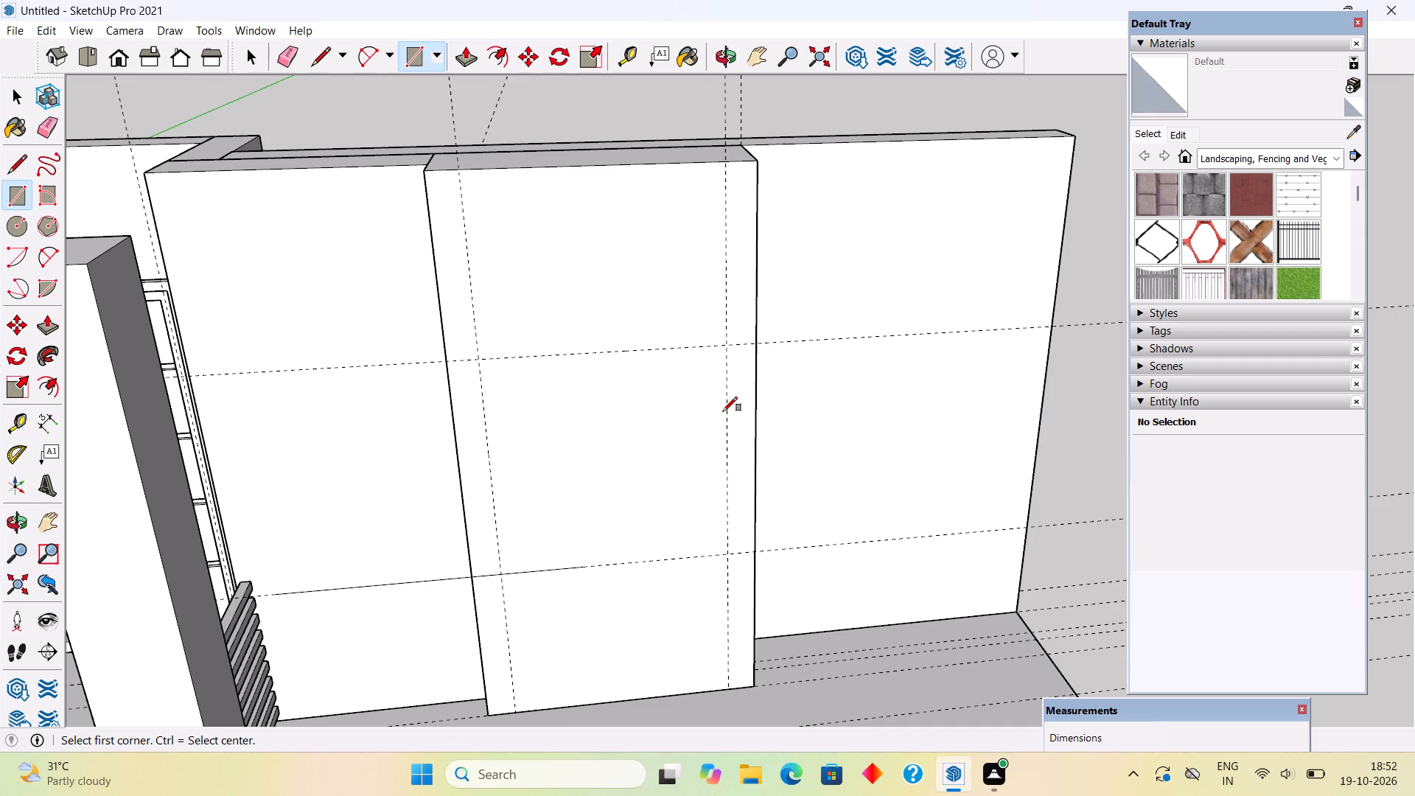
{"action": "key", "text": "space"}
{"action": "triple_click", "coordinate": [688, 408]}
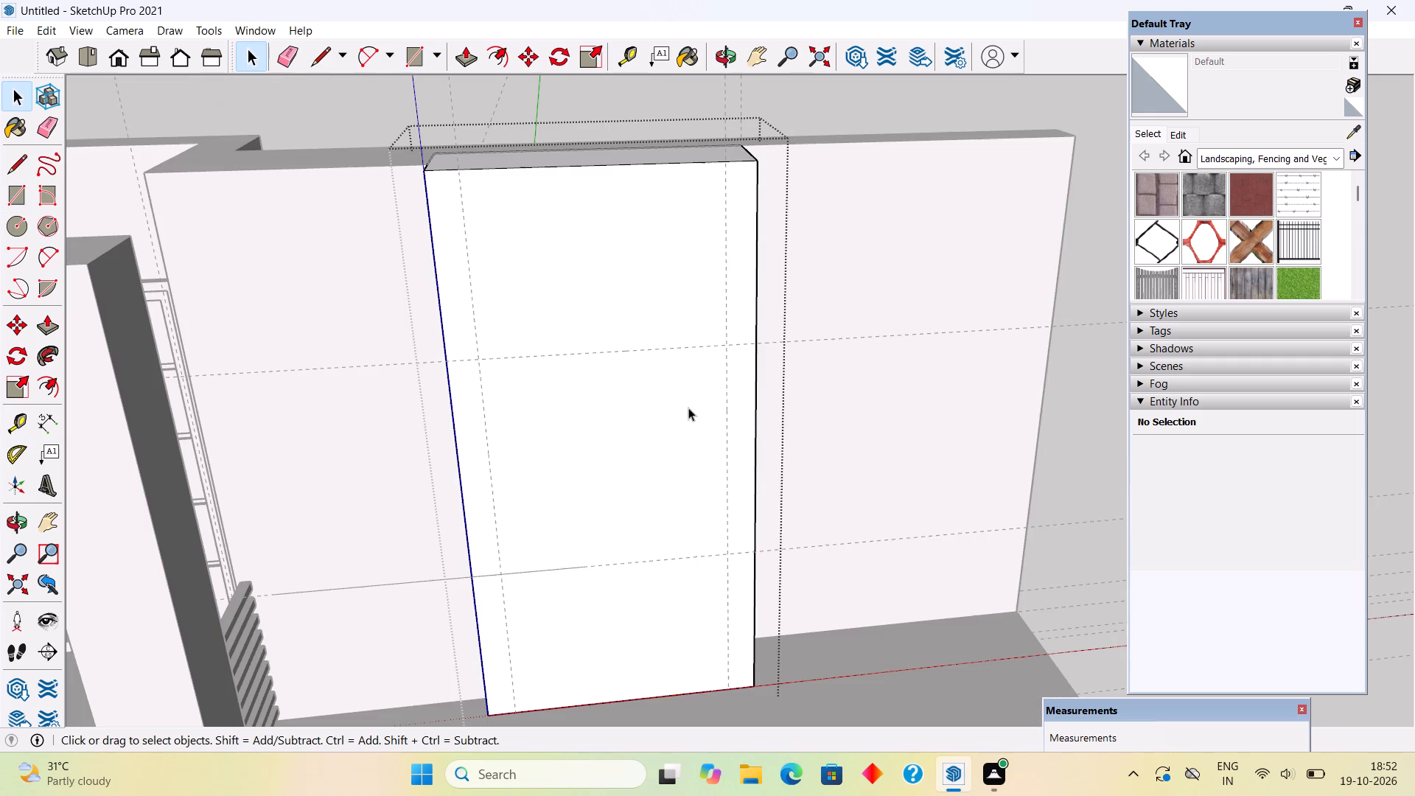
{"action": "key", "text": "r"}
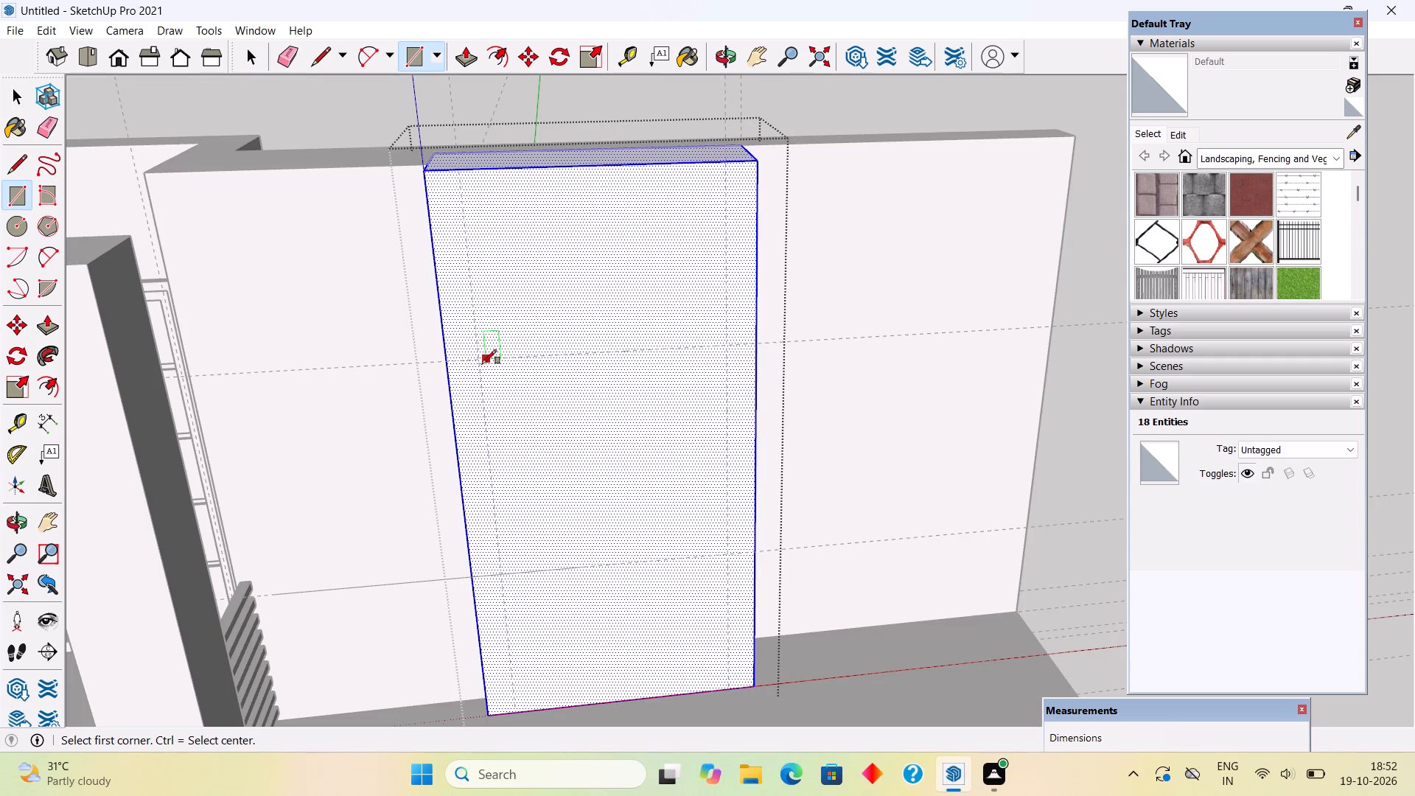
{"action": "left_click", "coordinate": [482, 364]}
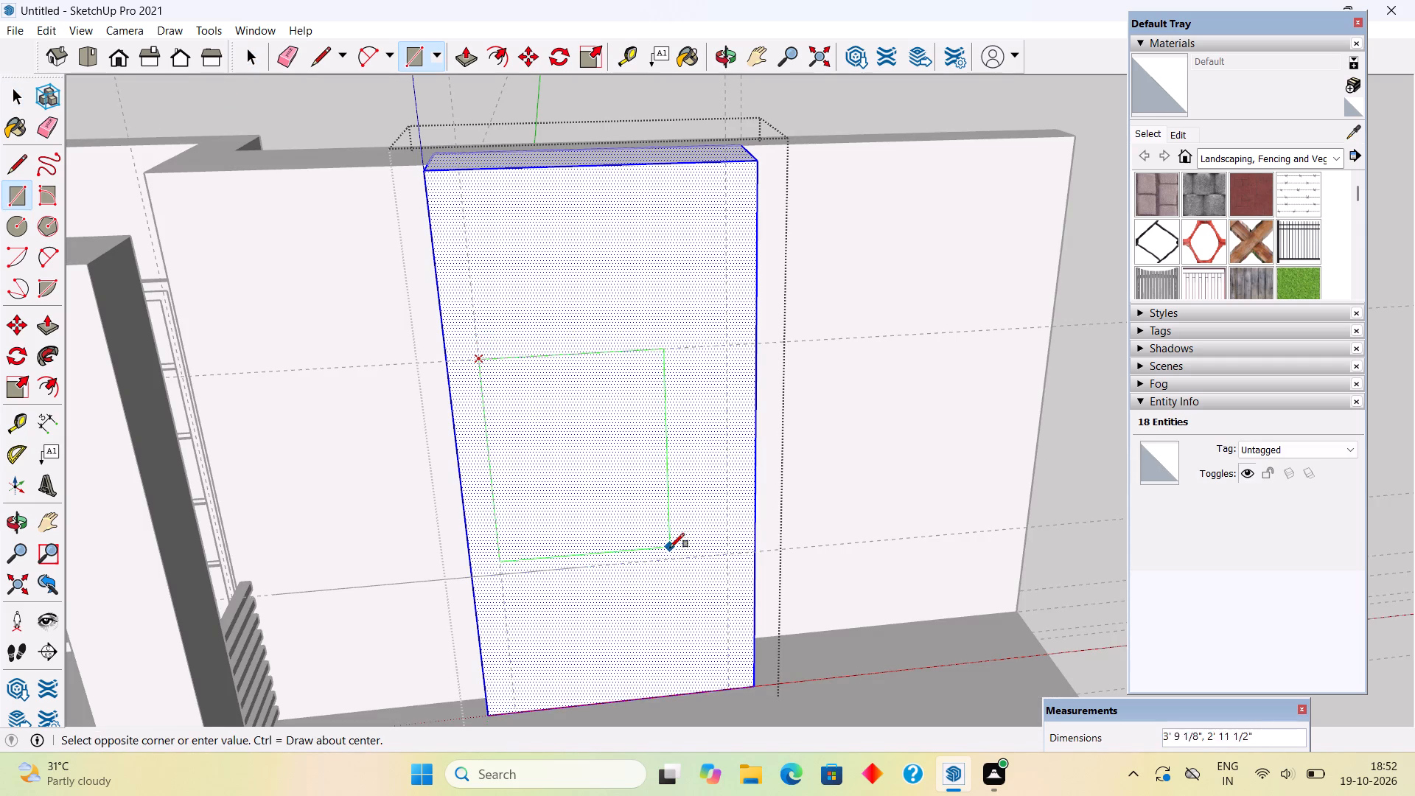
{"action": "left_click", "coordinate": [731, 554]}
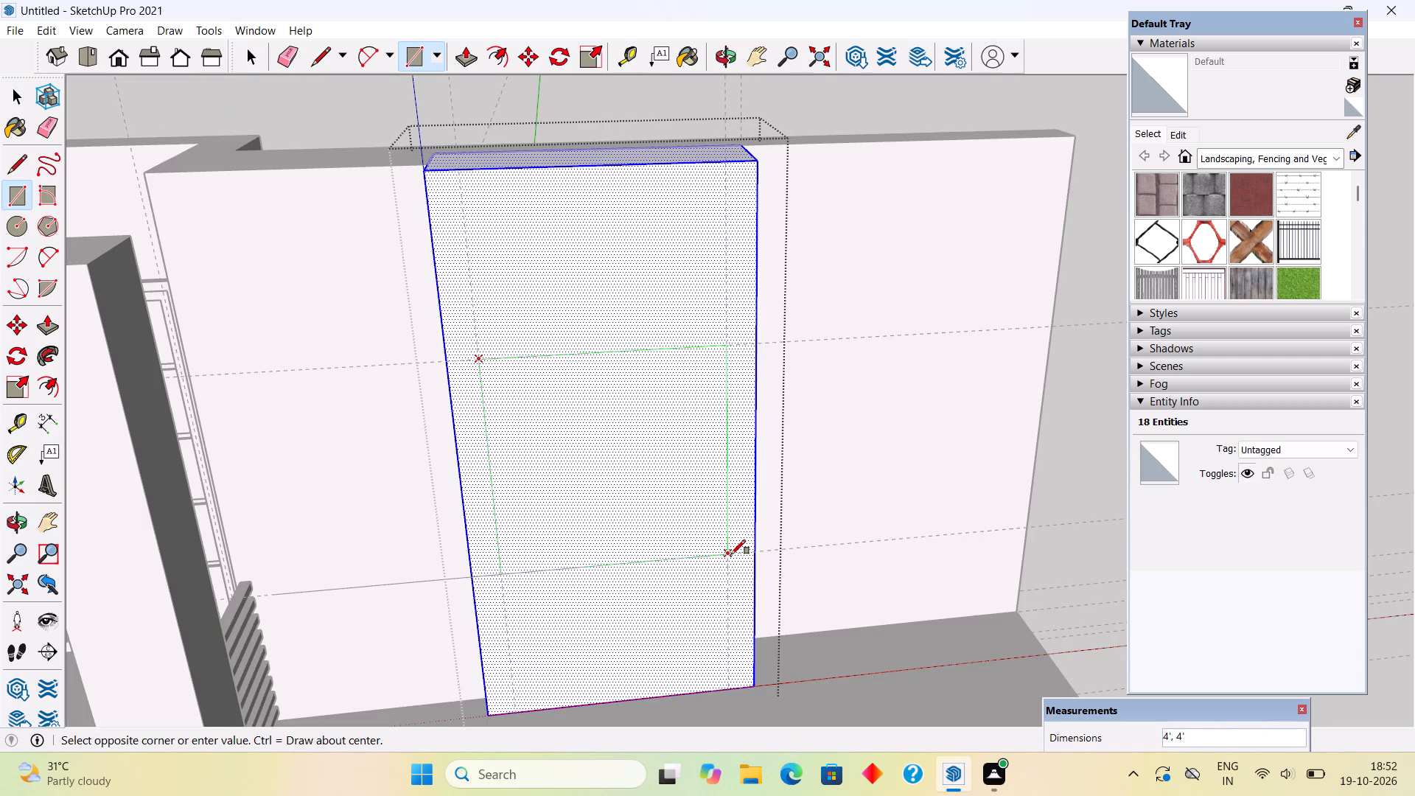
{"action": "key", "text": "p"}
{"action": "left_click_drag", "start_coordinate": [682, 534], "coordinate": [631, 445]}
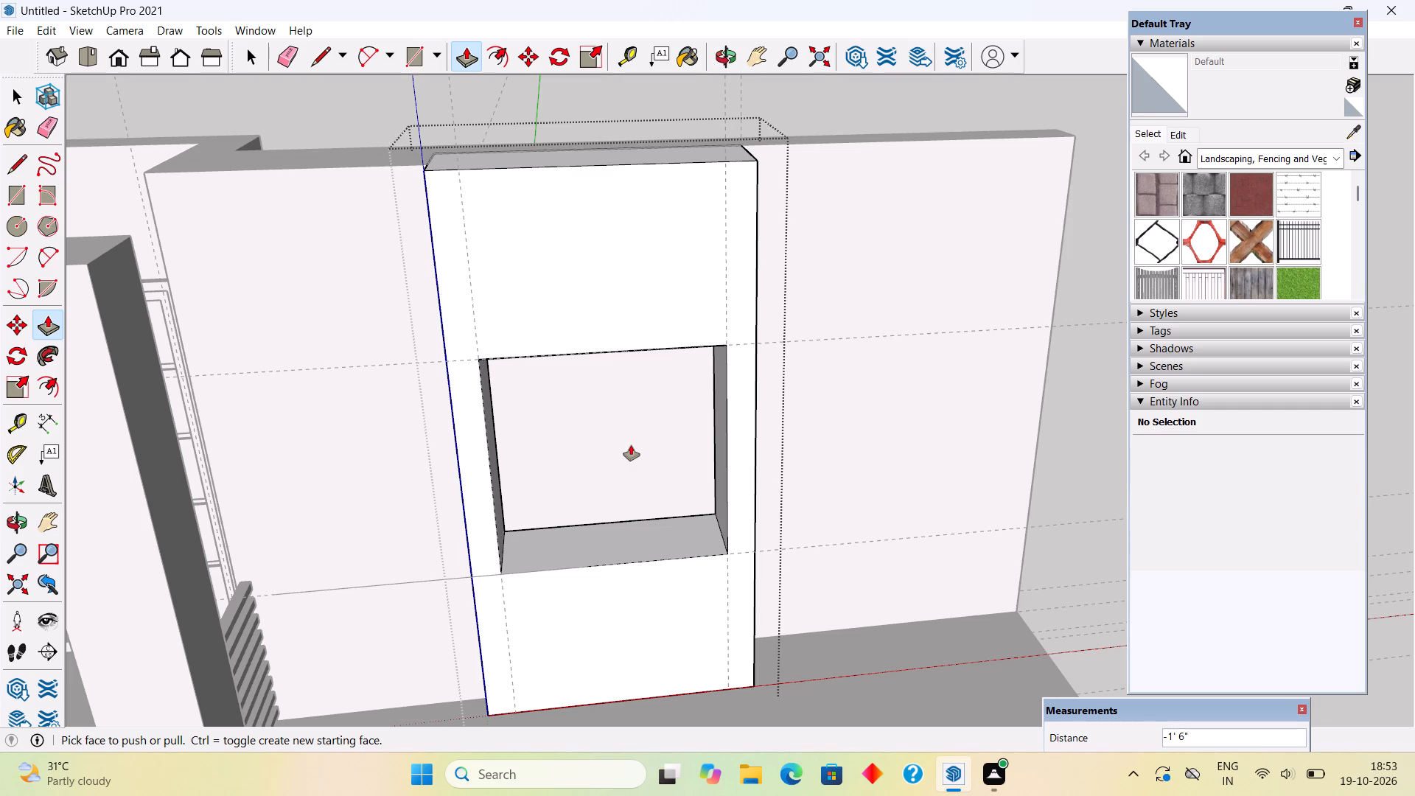
Inside the rear wall's group, draw a 4' by 4' rectangle matching the inner corners of the block's opening.
{"action": "middle_click_drag", "start_coordinate": [626, 436], "coordinate": [632, 270]}
{"action": "middle_click_drag", "start_coordinate": [665, 428], "coordinate": [616, 455]}
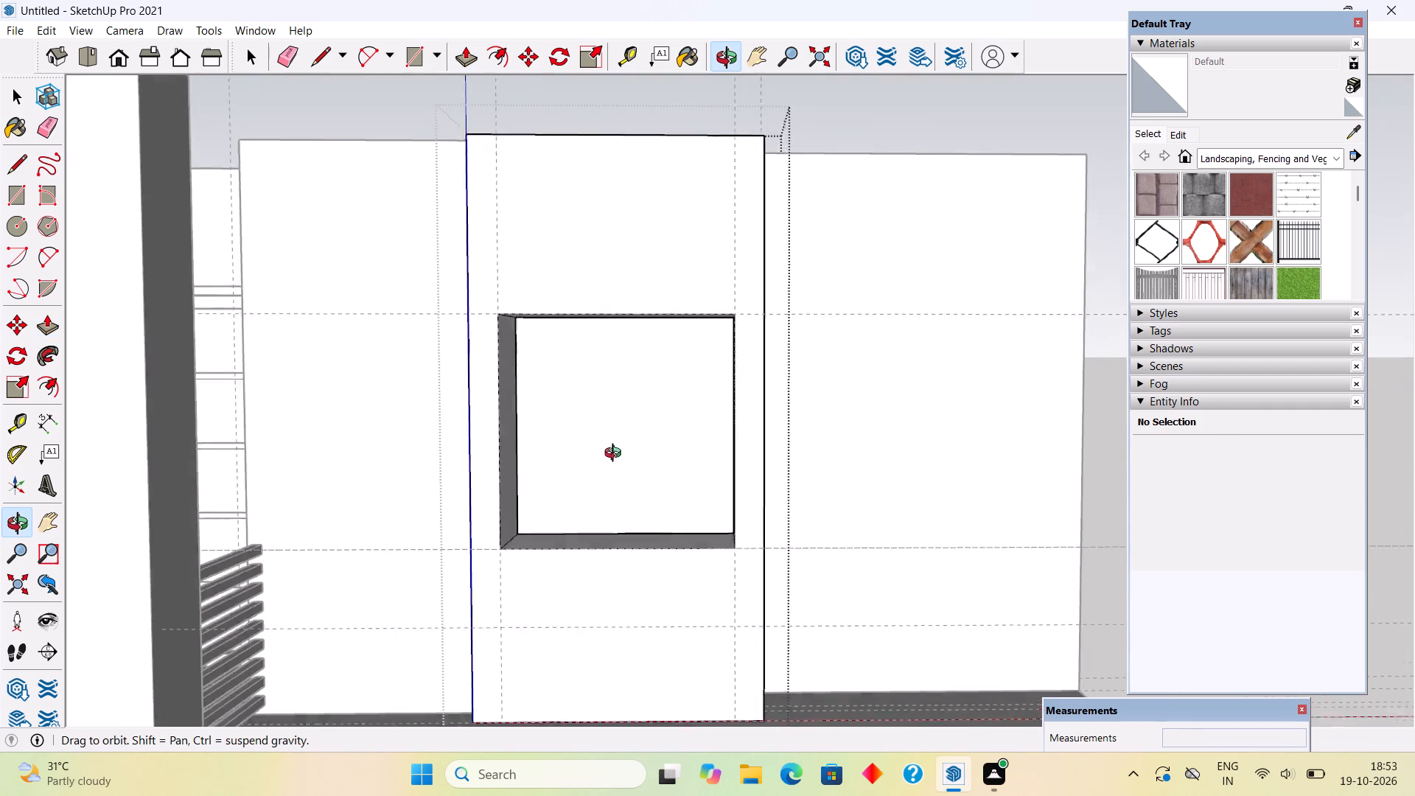
{"action": "middle_click_drag", "start_coordinate": [616, 455], "coordinate": [639, 450]}
{"action": "key", "text": "space"}
{"action": "triple_click", "coordinate": [641, 439]}
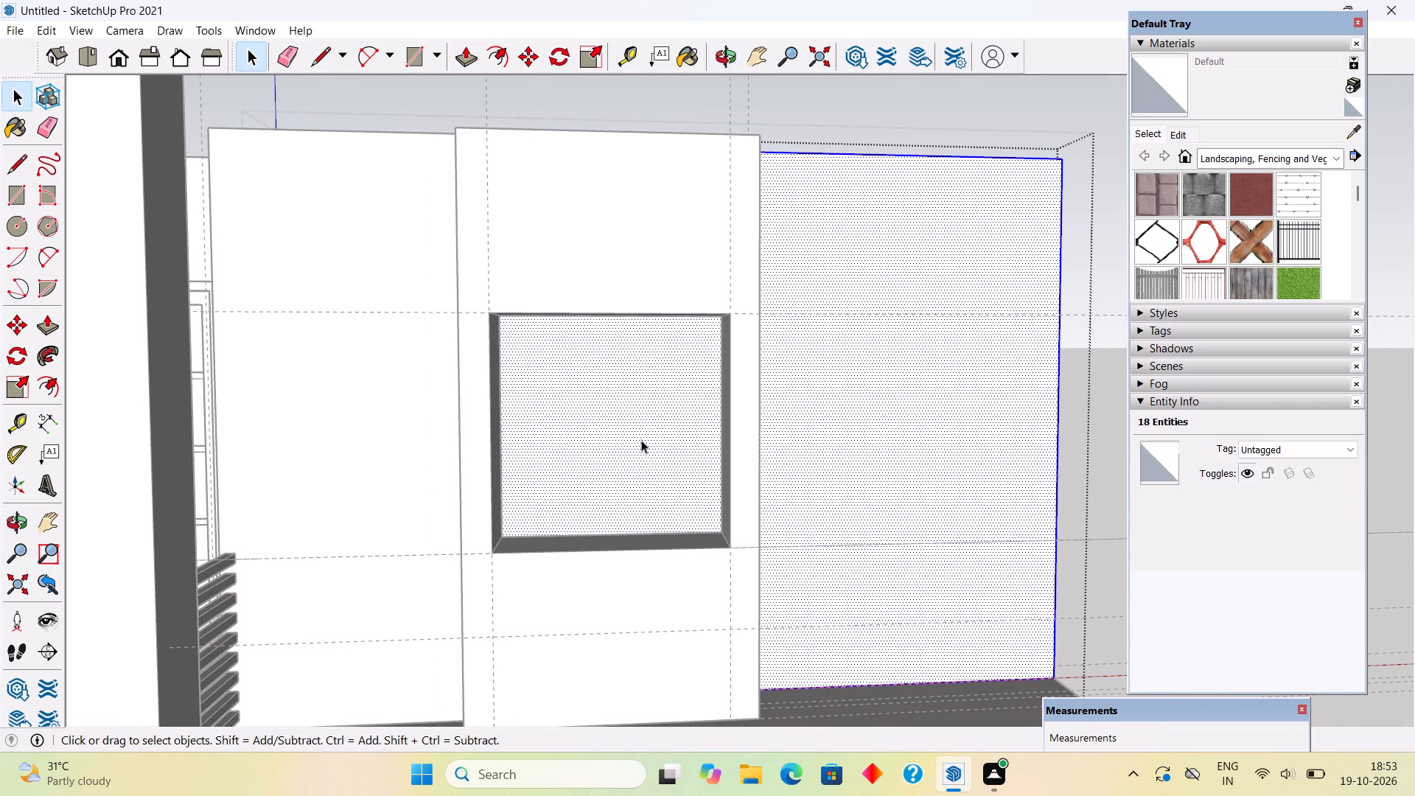
{"action": "middle_click_drag", "start_coordinate": [684, 380], "coordinate": [693, 310]}
{"action": "middle_click_drag", "start_coordinate": [604, 425], "coordinate": [595, 466]}
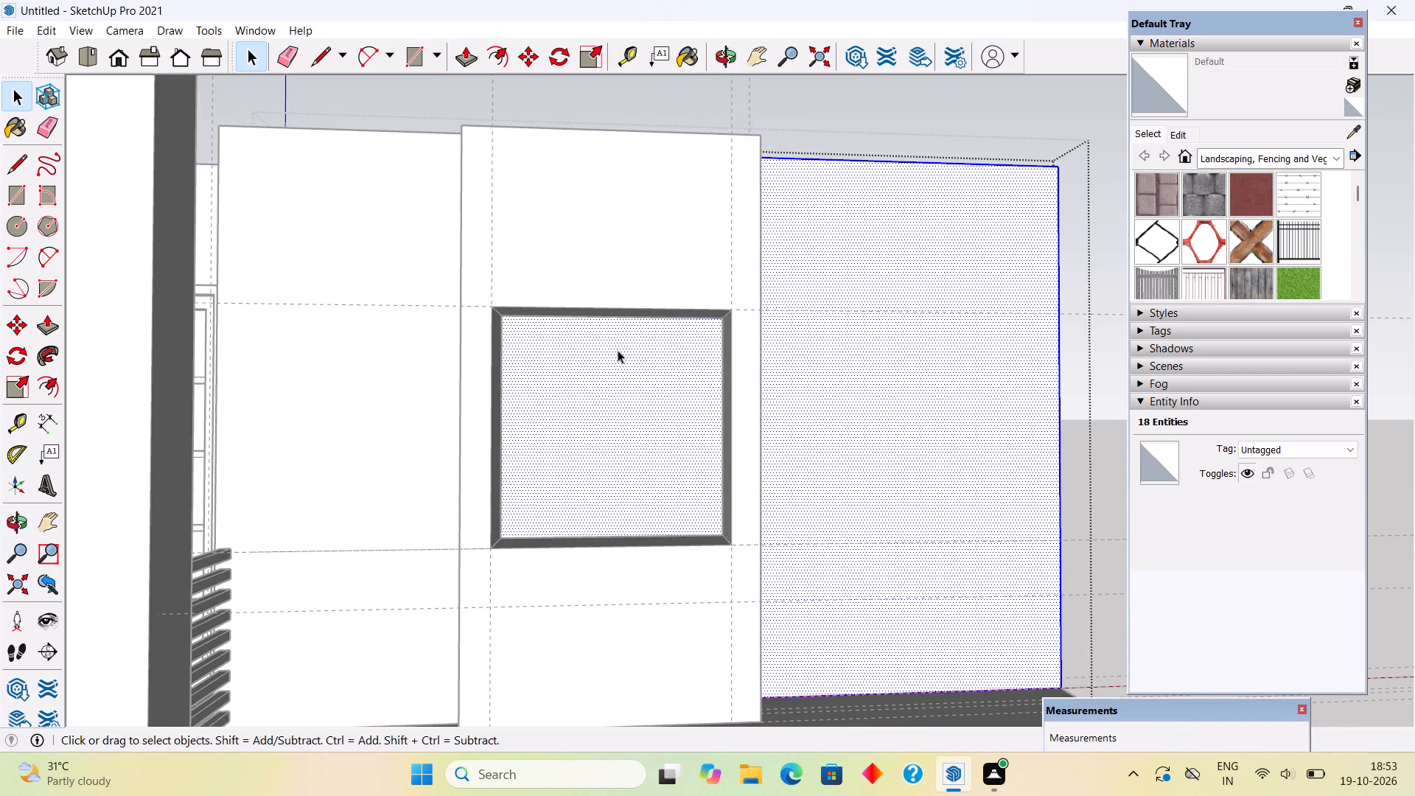
{"action": "scroll", "coordinate": [618, 350], "scroll_direction": "up", "scroll_amount": 3}
{"action": "key", "text": "r"}
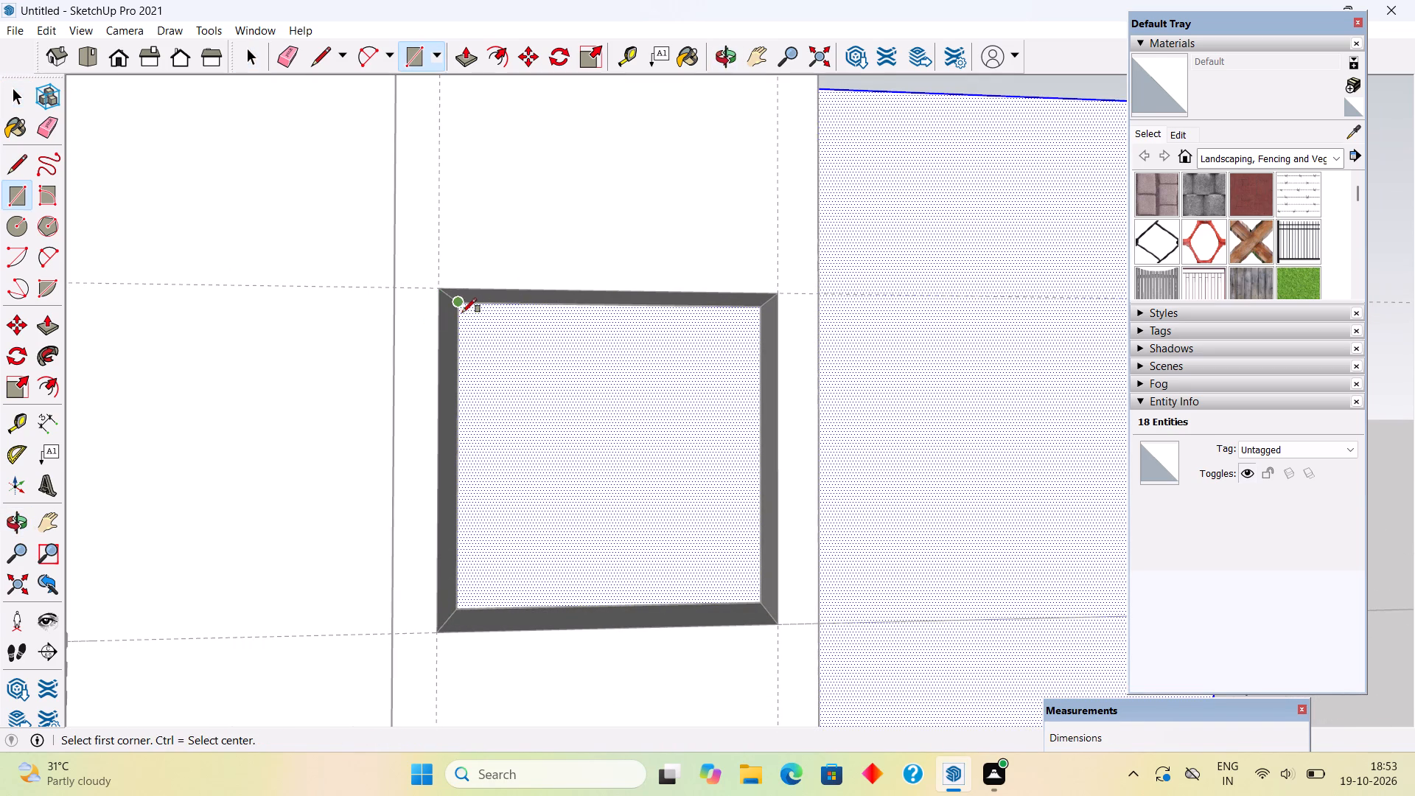
{"action": "left_click", "coordinate": [463, 307]}
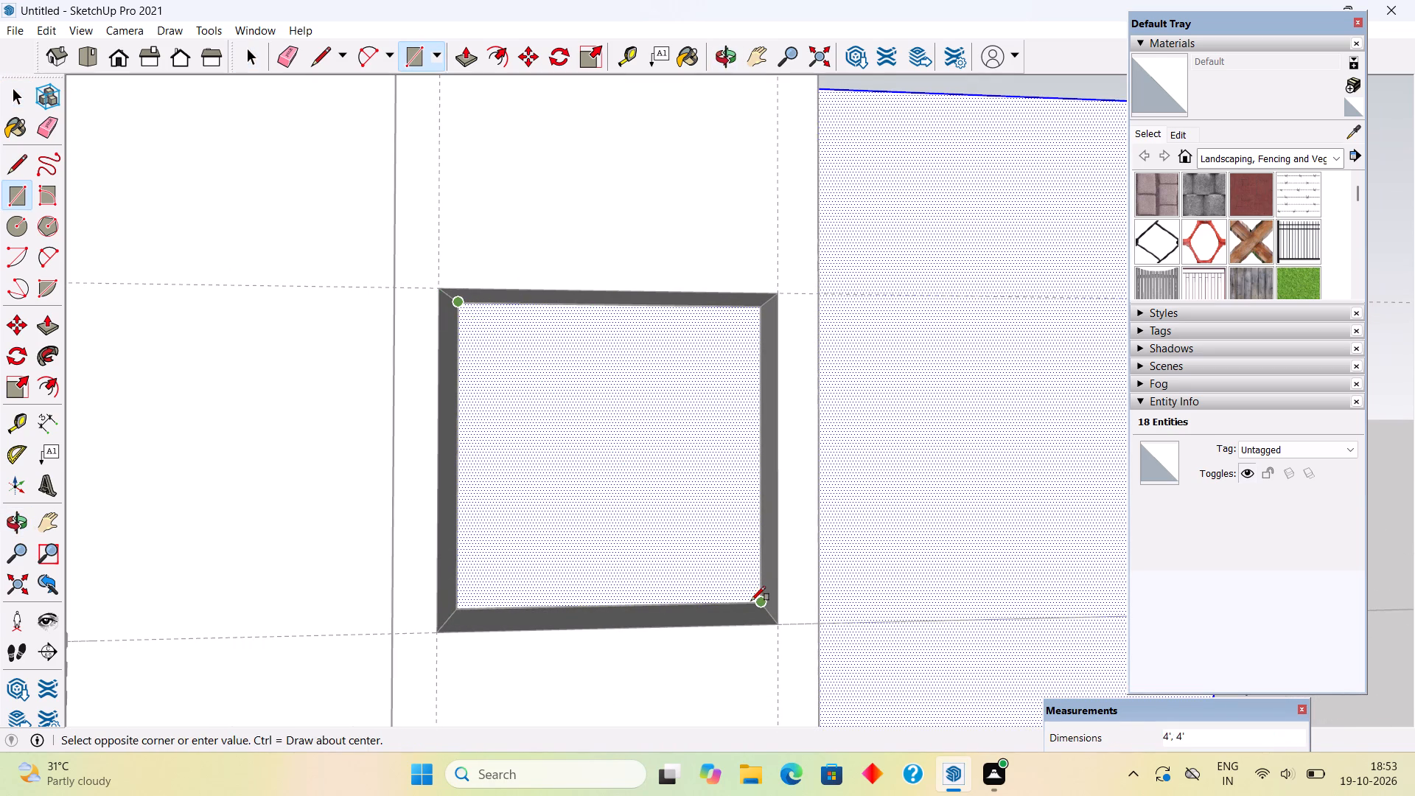
{"action": "left_click", "coordinate": [757, 598]}
{"action": "key", "text": "space"}
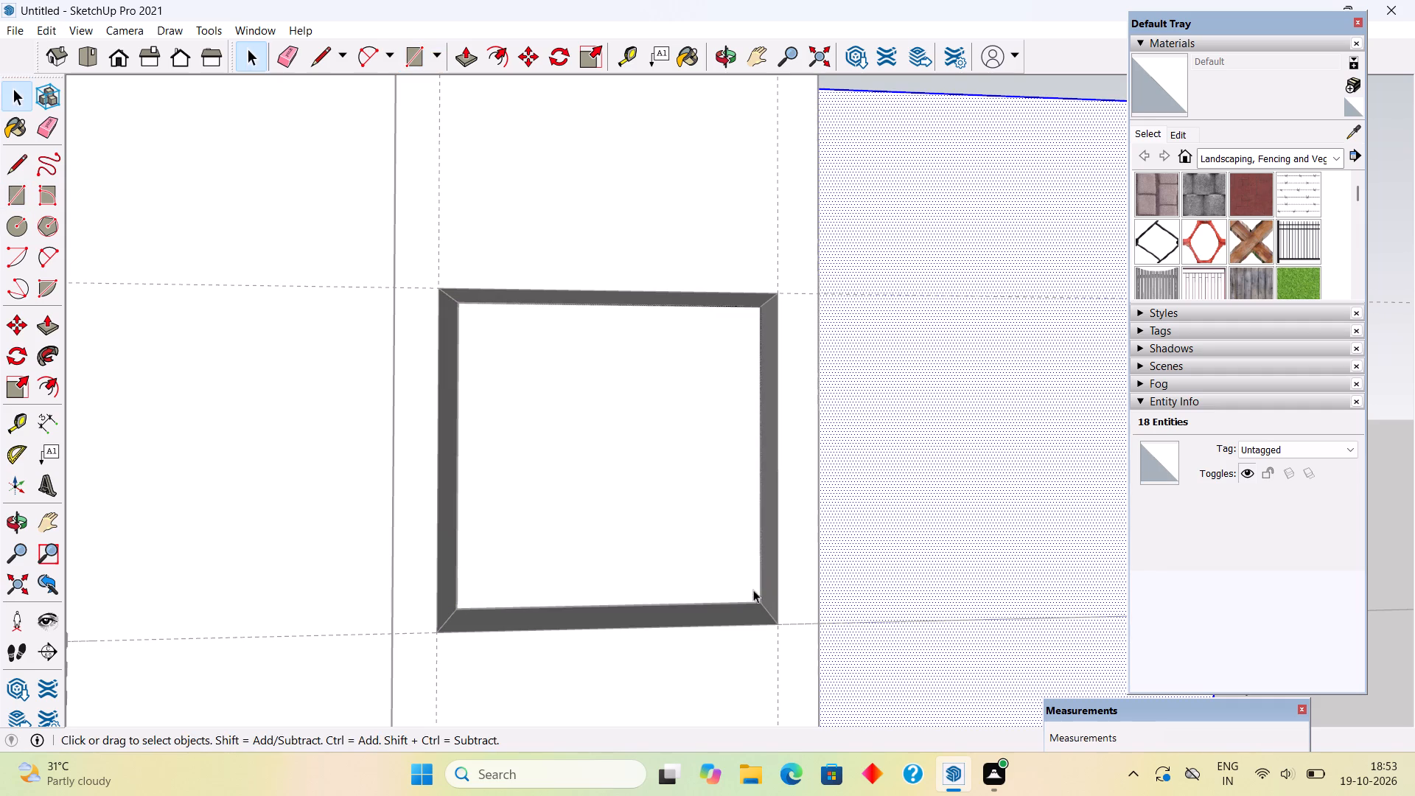
Push/Pull the rear wall's 4' by 4' rectangle 9" inward to cut through the wall, and leave the group.
{"action": "key", "text": "p"}
{"action": "left_click_drag", "start_coordinate": [707, 559], "coordinate": [621, 417]}
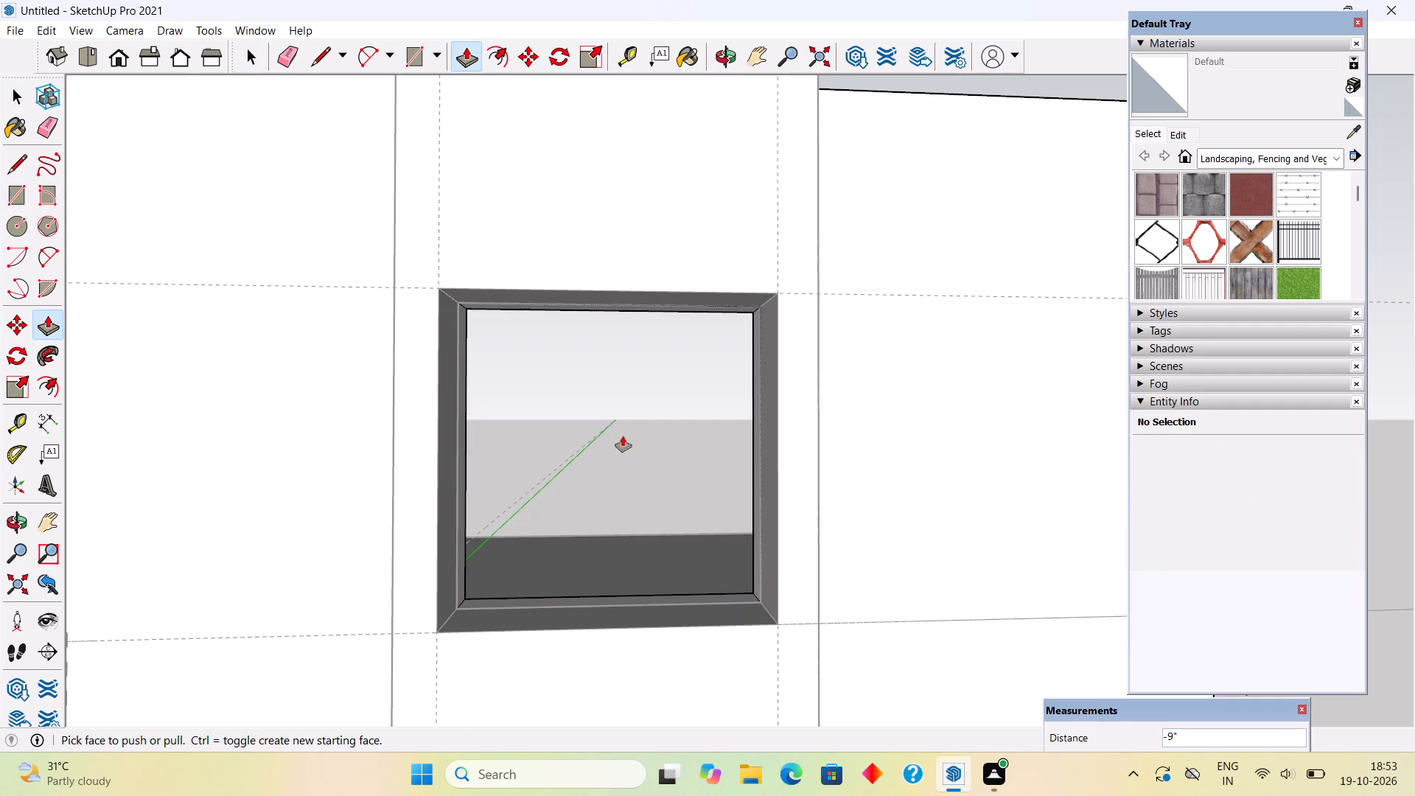
{"action": "key", "text": "space"}
{"action": "scroll", "coordinate": [623, 436], "scroll_direction": "down", "scroll_amount": 8}
{"action": "left_click", "coordinate": [638, 187]}
{"action": "middle_click_drag", "start_coordinate": [654, 495], "coordinate": [631, 416]}
{"action": "scroll", "coordinate": [631, 416], "scroll_direction": "up", "scroll_amount": 3}
{"action": "middle_click_drag", "start_coordinate": [632, 427], "coordinate": [646, 475]}
{"action": "scroll", "coordinate": [646, 475], "scroll_direction": "up", "scroll_amount": 1}
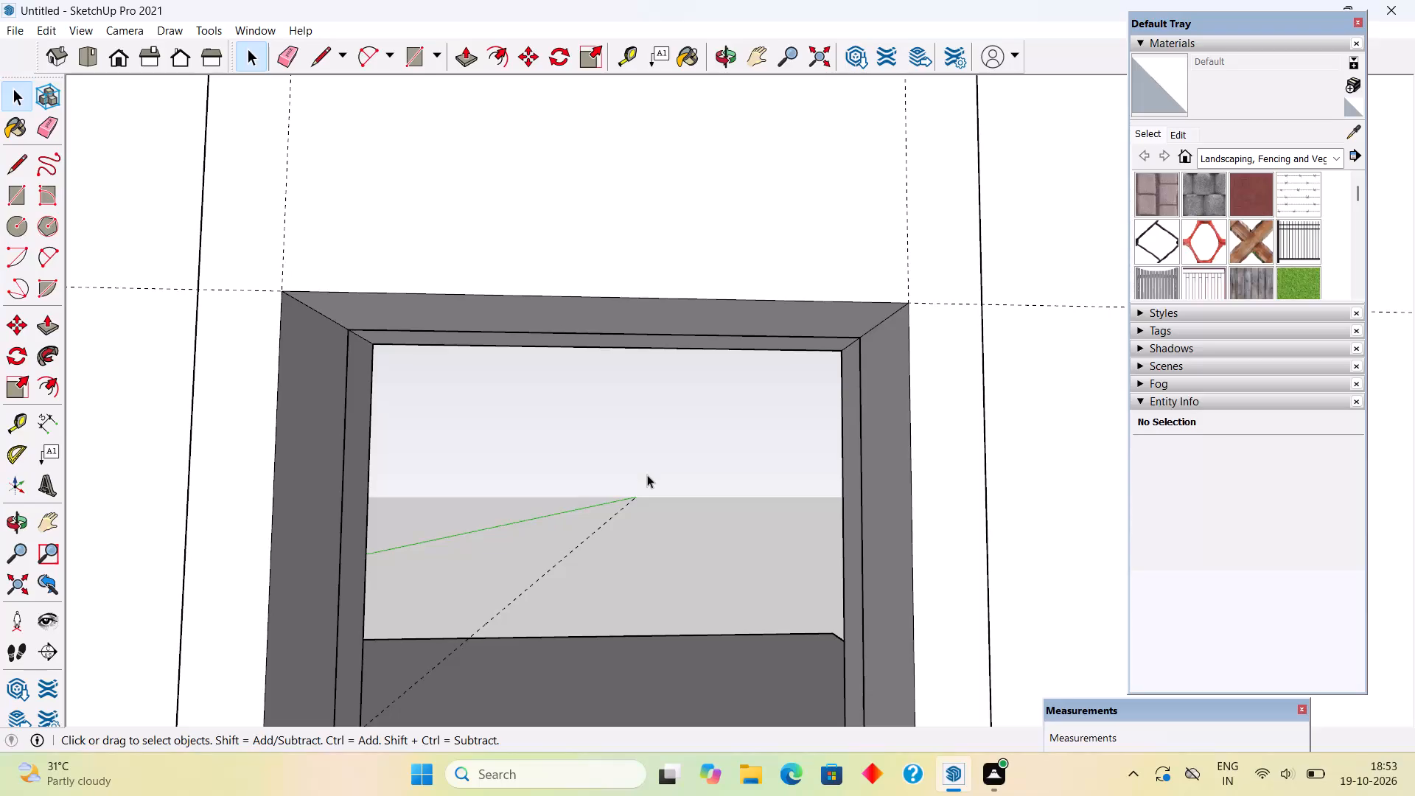
Draw a 4' by 4' rectangle across the window opening, between opposite corners where the block meets the rear wall.
{"action": "key", "text": "r"}
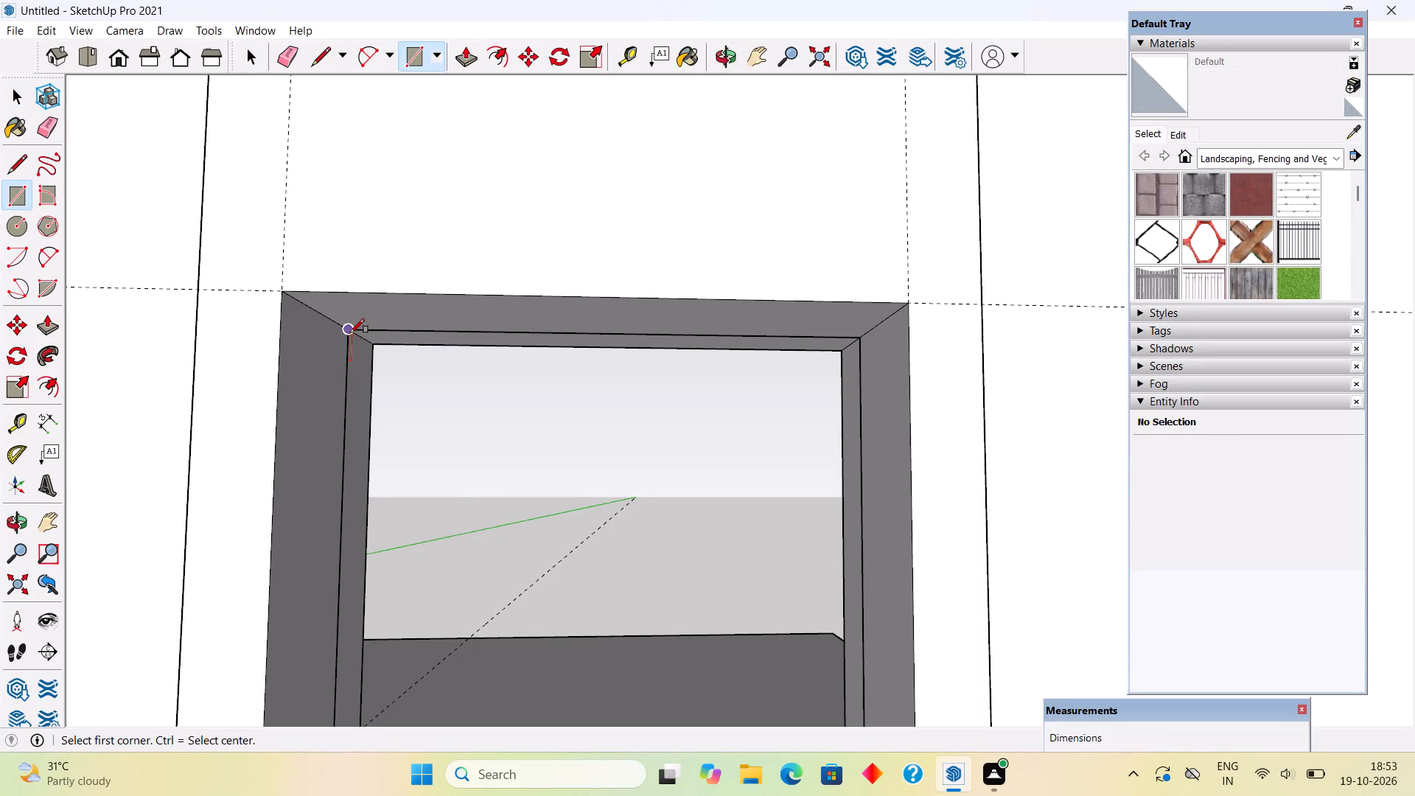
{"action": "left_click", "coordinate": [354, 333]}
{"action": "scroll", "coordinate": [502, 416], "scroll_direction": "down", "scroll_amount": 5}
{"action": "middle_click_drag", "start_coordinate": [539, 473], "coordinate": [659, 619]}
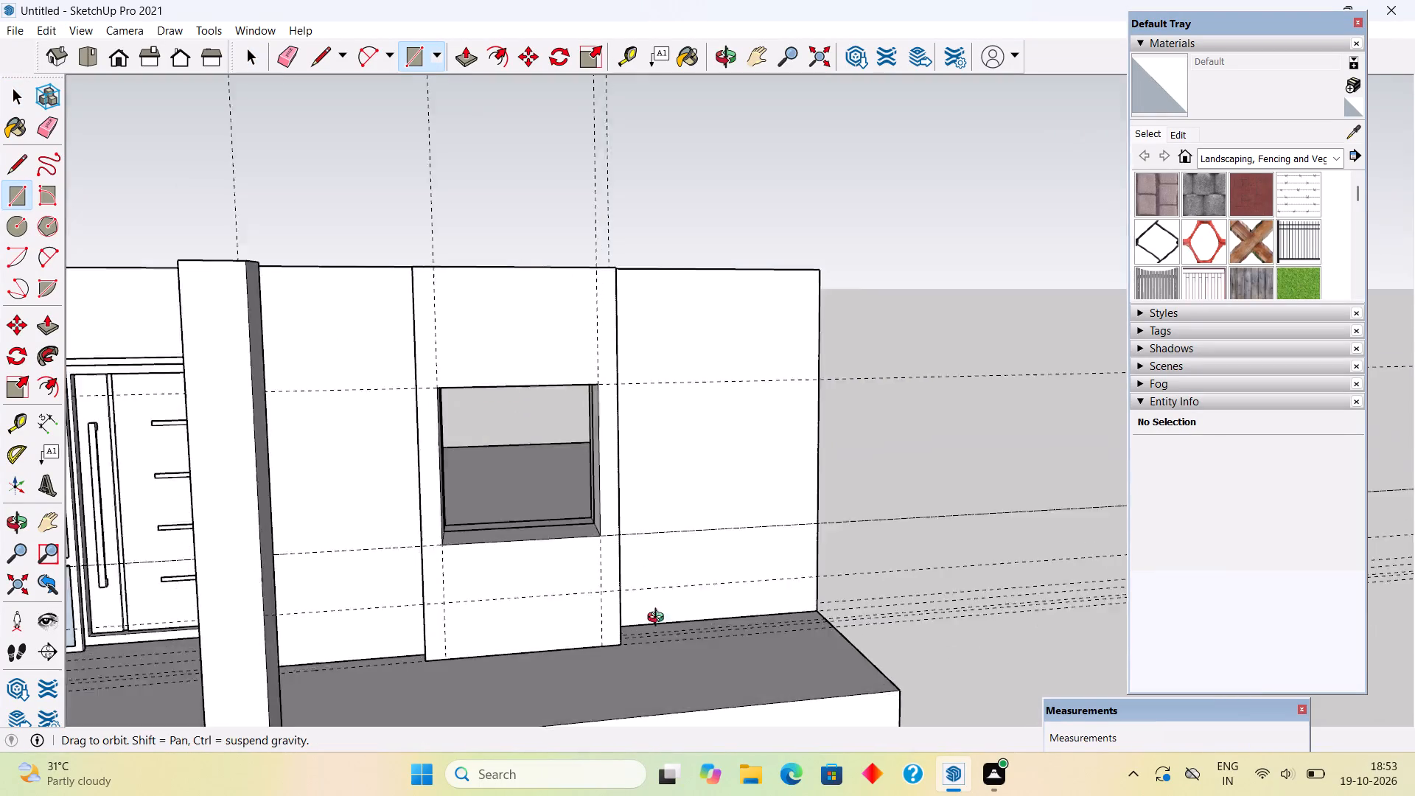
{"action": "middle_click_drag", "start_coordinate": [659, 619], "coordinate": [667, 625]}
{"action": "scroll", "coordinate": [517, 499], "scroll_direction": "up", "scroll_amount": 5}
{"action": "scroll", "coordinate": [654, 564], "scroll_direction": "up", "scroll_amount": 4}
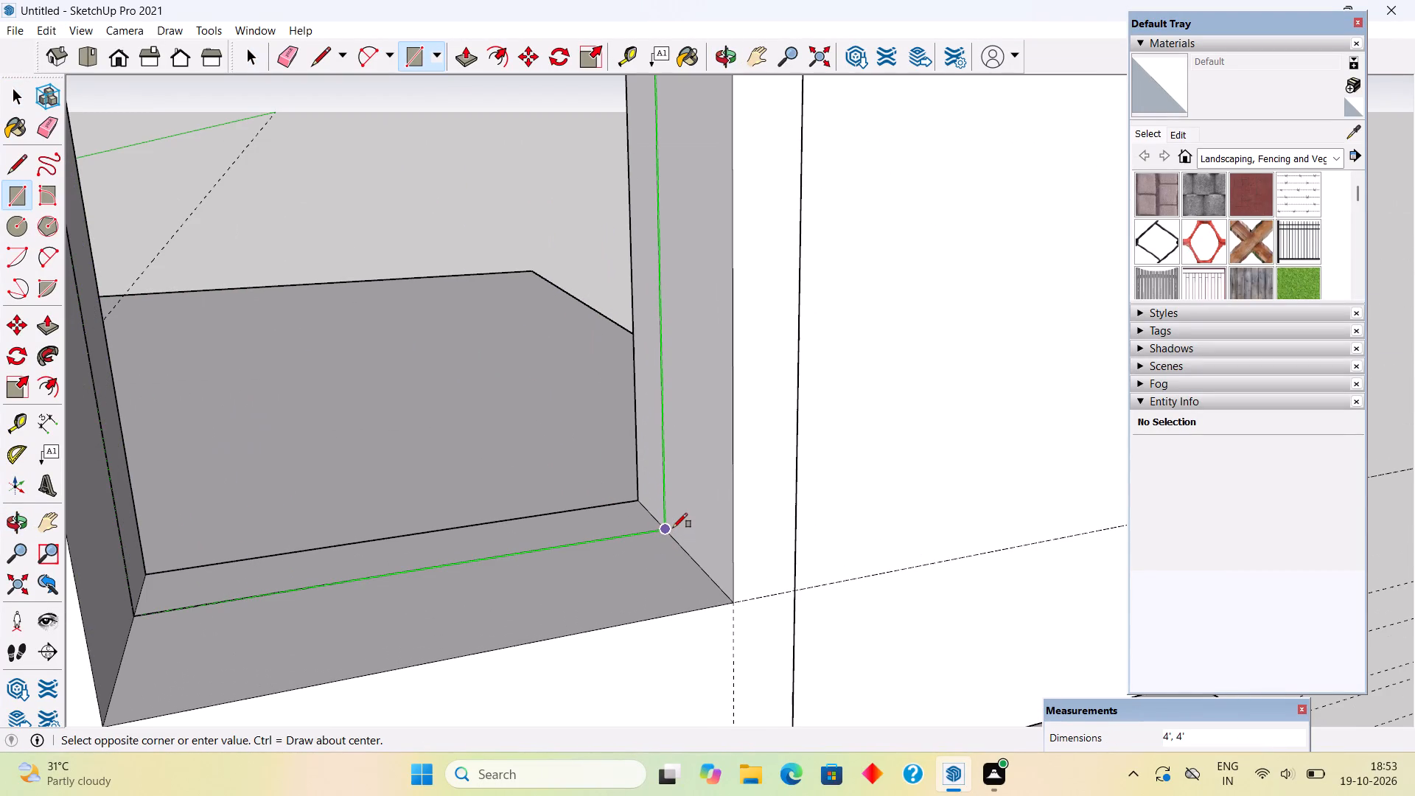
{"action": "left_click", "coordinate": [673, 528]}
Offset the rectangle's outline 3" inward to form the window frame border.
{"action": "key", "text": "f"}
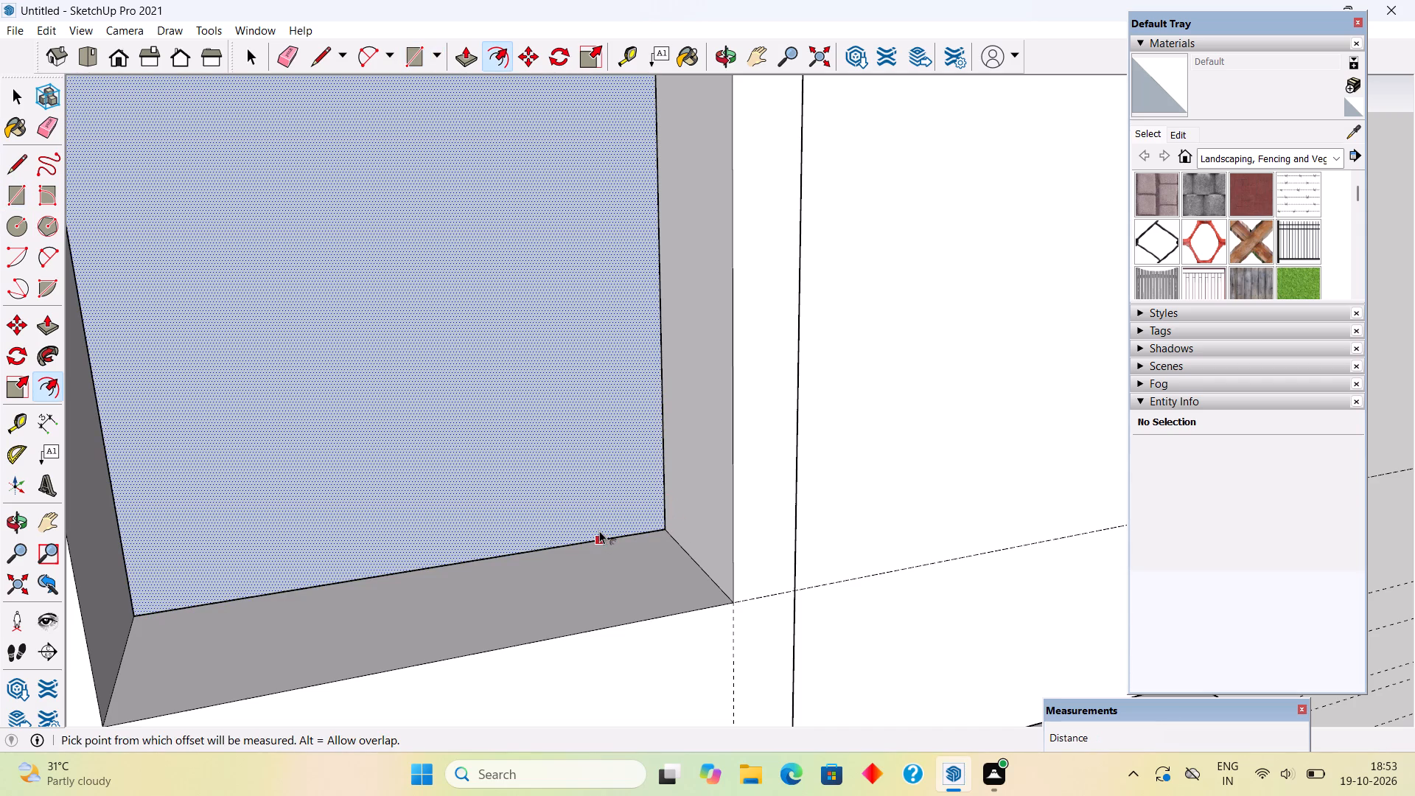
{"action": "left_click", "coordinate": [599, 531]}
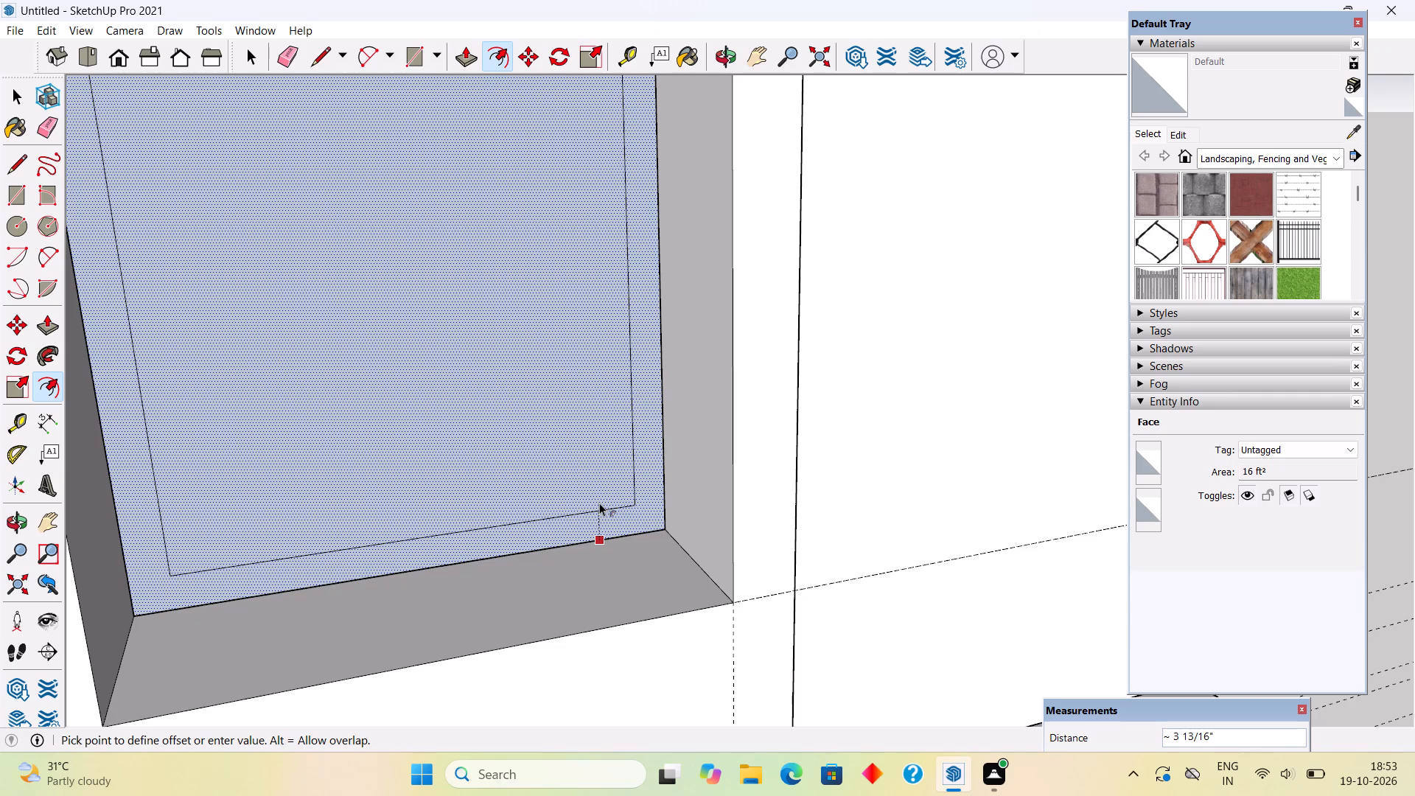
{"action": "type", "text": "3\""}
{"action": "key", "text": "Return"}
{"action": "key", "text": "space"}
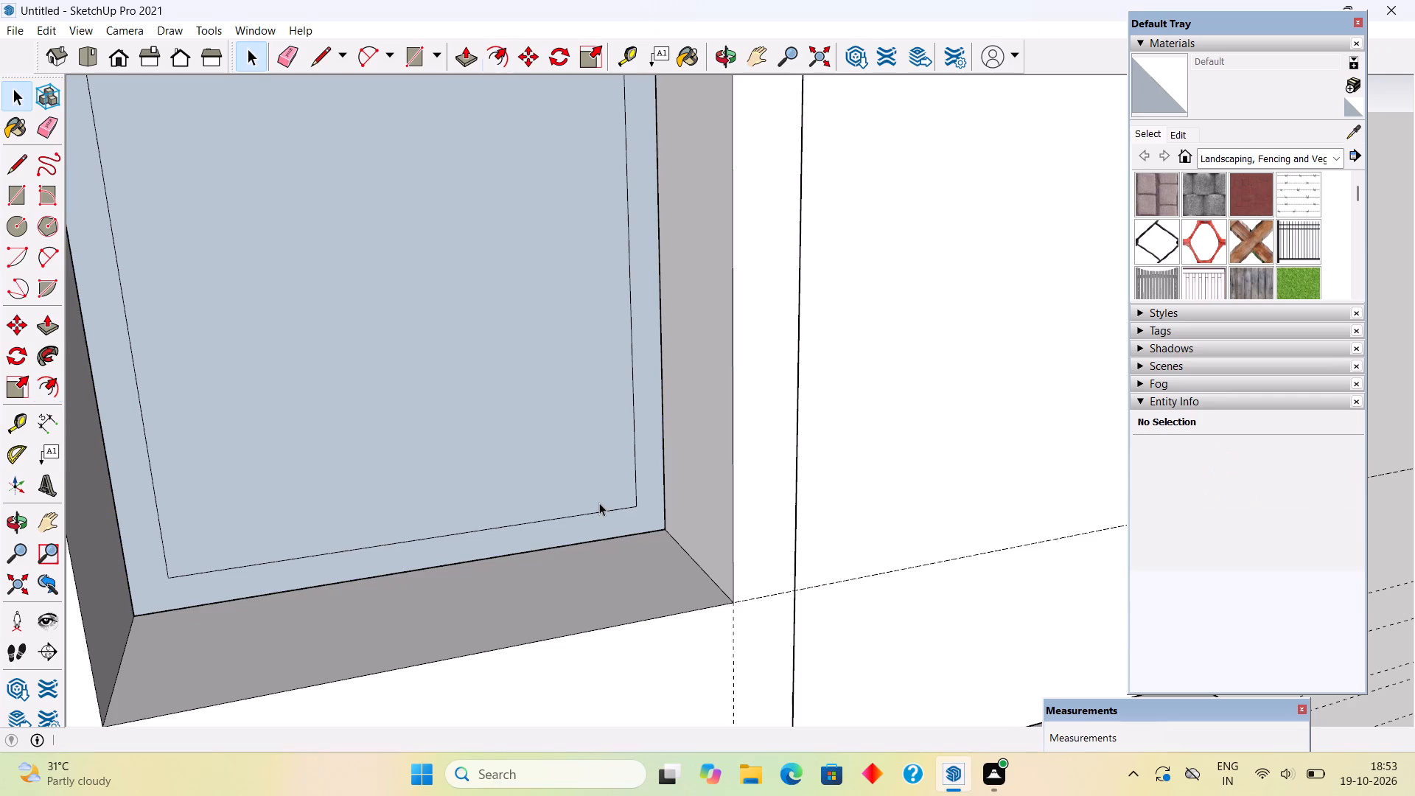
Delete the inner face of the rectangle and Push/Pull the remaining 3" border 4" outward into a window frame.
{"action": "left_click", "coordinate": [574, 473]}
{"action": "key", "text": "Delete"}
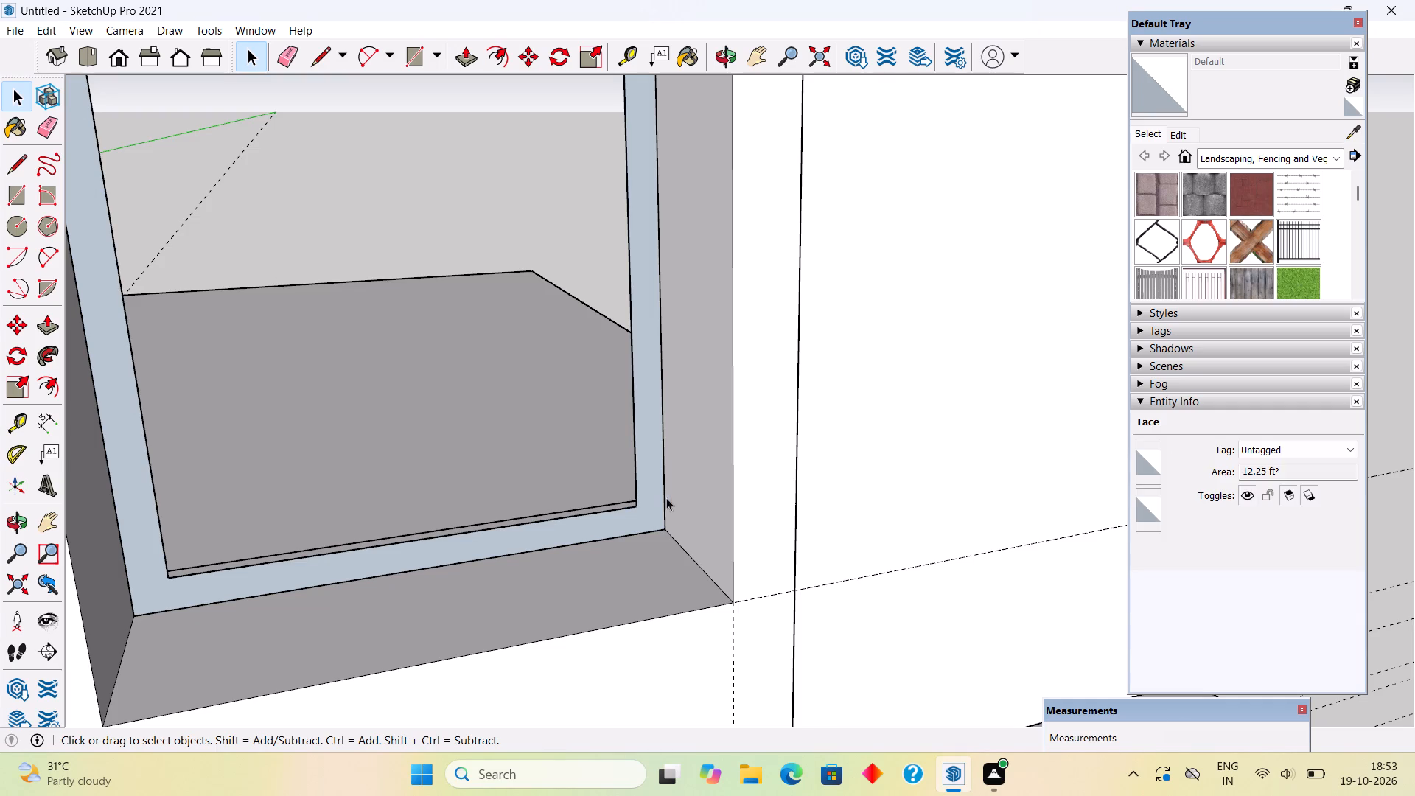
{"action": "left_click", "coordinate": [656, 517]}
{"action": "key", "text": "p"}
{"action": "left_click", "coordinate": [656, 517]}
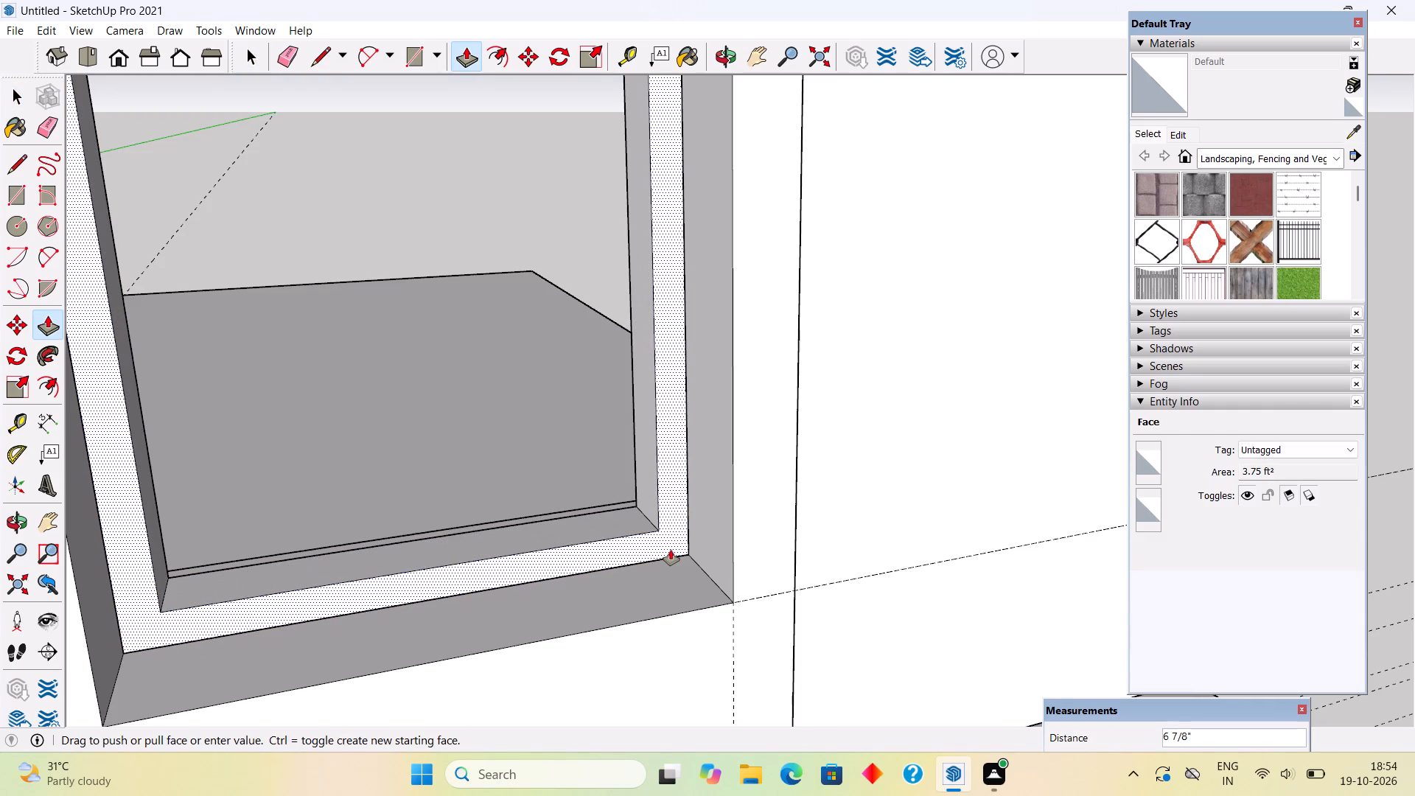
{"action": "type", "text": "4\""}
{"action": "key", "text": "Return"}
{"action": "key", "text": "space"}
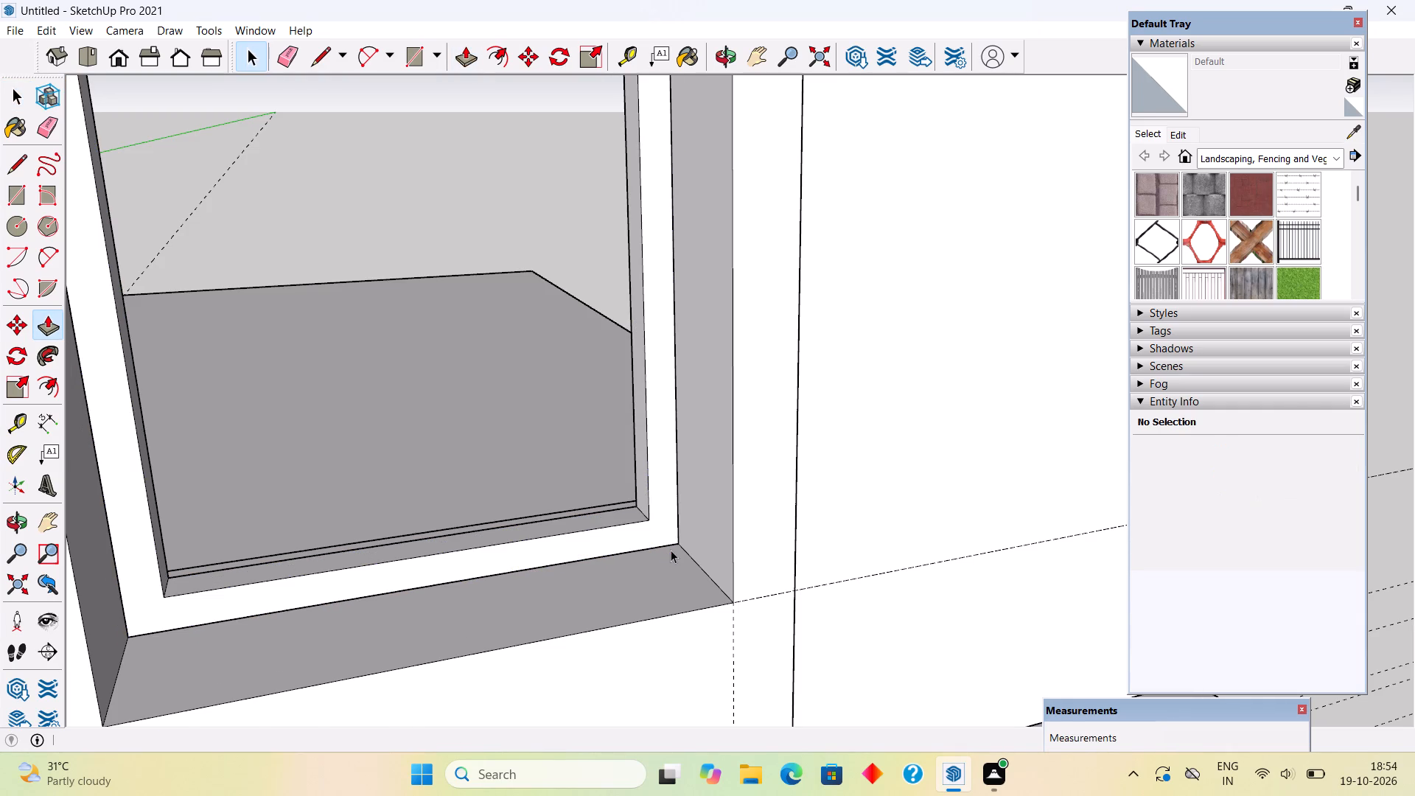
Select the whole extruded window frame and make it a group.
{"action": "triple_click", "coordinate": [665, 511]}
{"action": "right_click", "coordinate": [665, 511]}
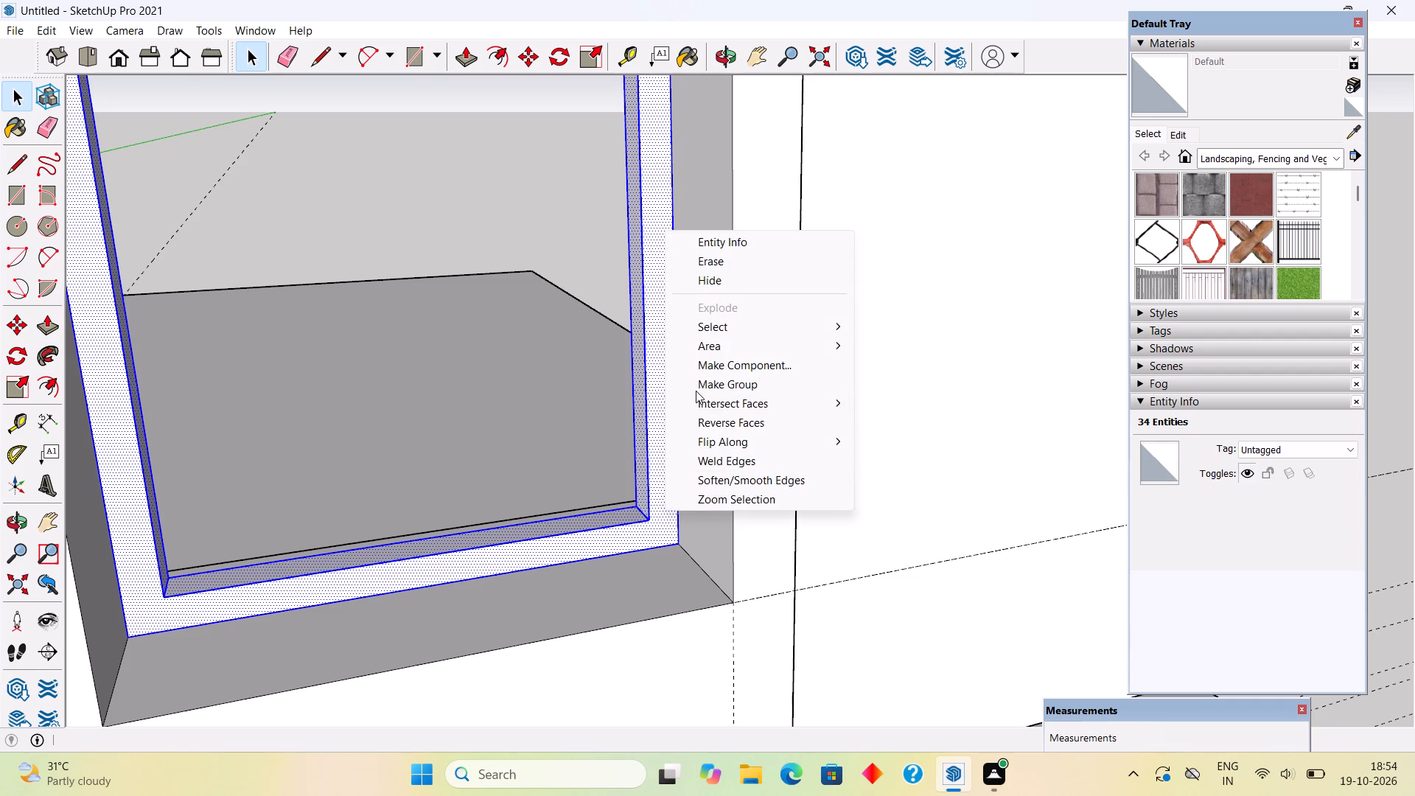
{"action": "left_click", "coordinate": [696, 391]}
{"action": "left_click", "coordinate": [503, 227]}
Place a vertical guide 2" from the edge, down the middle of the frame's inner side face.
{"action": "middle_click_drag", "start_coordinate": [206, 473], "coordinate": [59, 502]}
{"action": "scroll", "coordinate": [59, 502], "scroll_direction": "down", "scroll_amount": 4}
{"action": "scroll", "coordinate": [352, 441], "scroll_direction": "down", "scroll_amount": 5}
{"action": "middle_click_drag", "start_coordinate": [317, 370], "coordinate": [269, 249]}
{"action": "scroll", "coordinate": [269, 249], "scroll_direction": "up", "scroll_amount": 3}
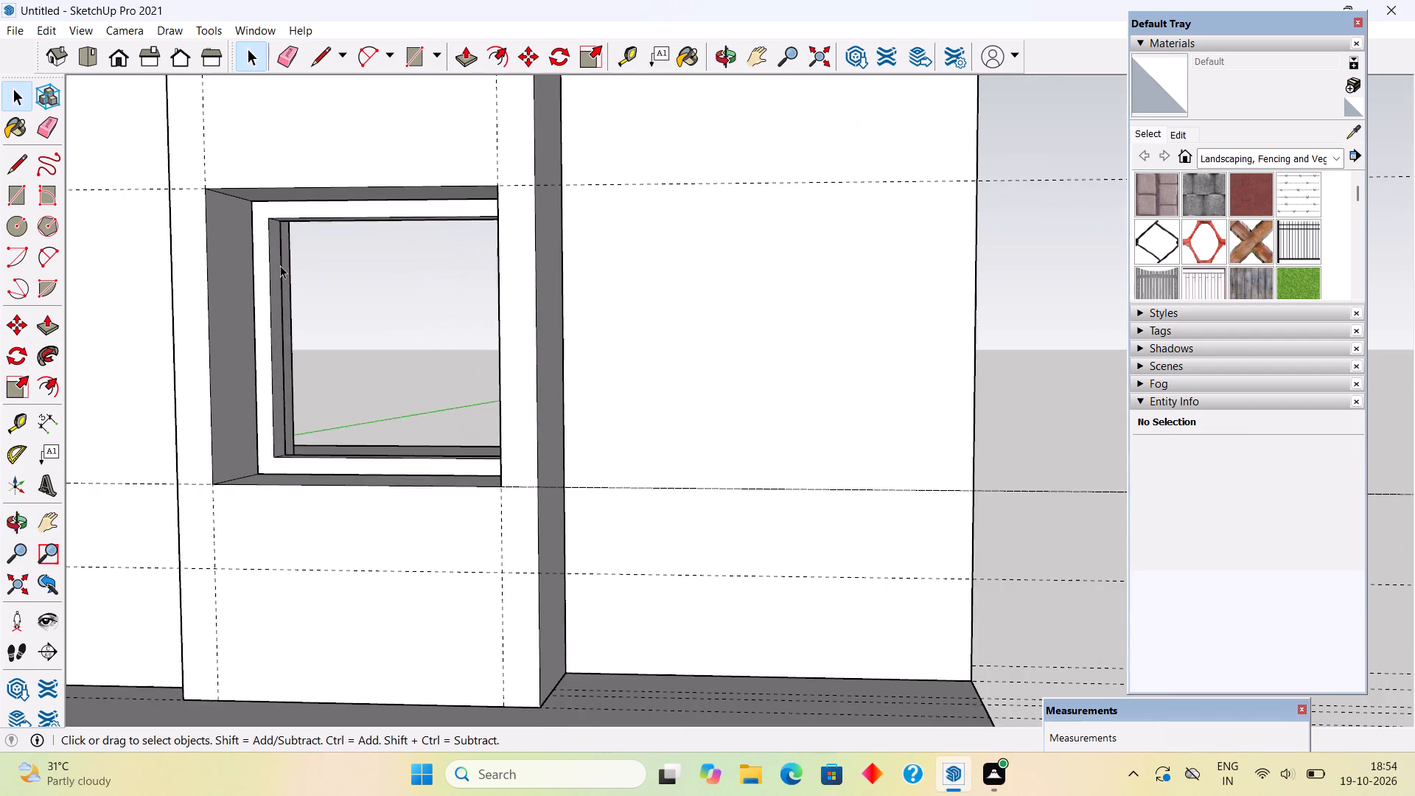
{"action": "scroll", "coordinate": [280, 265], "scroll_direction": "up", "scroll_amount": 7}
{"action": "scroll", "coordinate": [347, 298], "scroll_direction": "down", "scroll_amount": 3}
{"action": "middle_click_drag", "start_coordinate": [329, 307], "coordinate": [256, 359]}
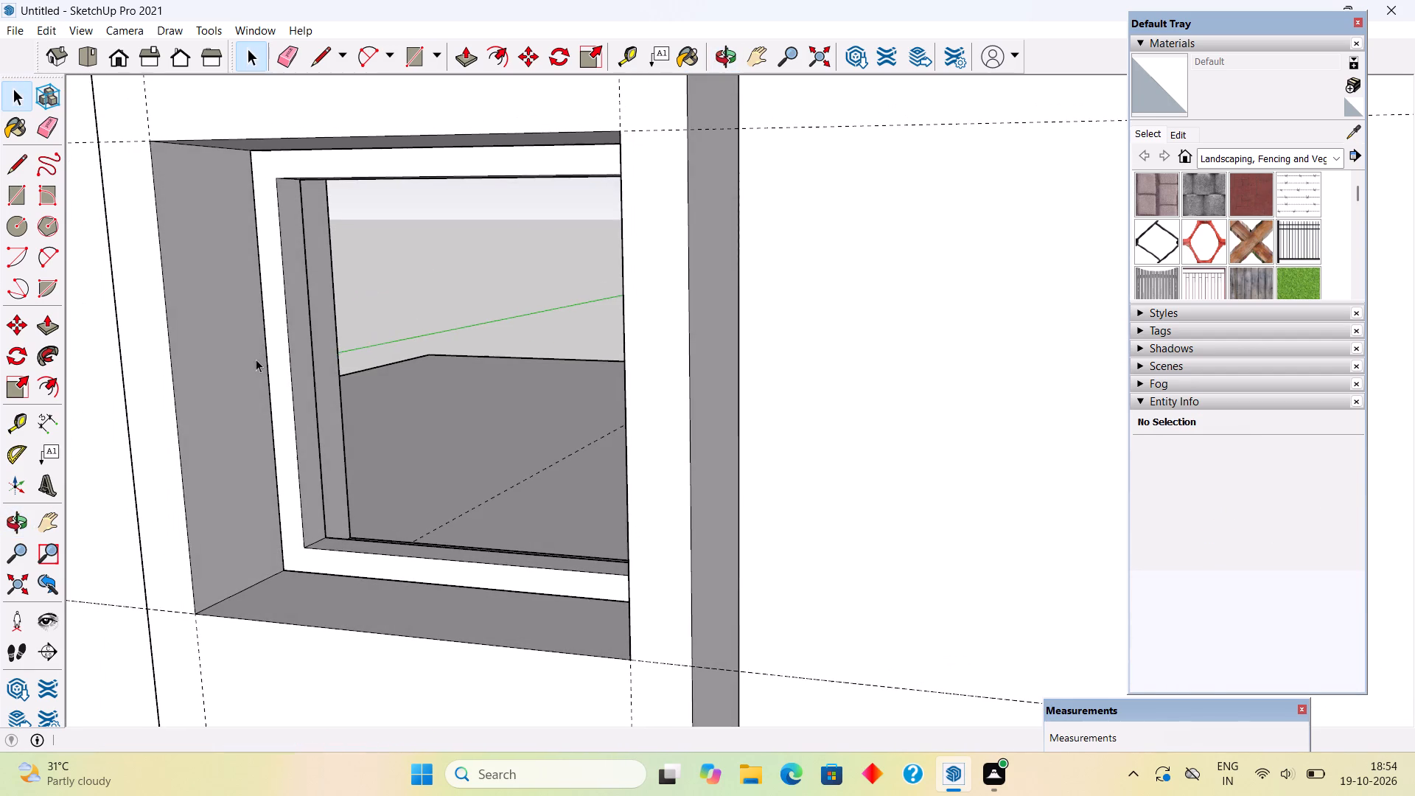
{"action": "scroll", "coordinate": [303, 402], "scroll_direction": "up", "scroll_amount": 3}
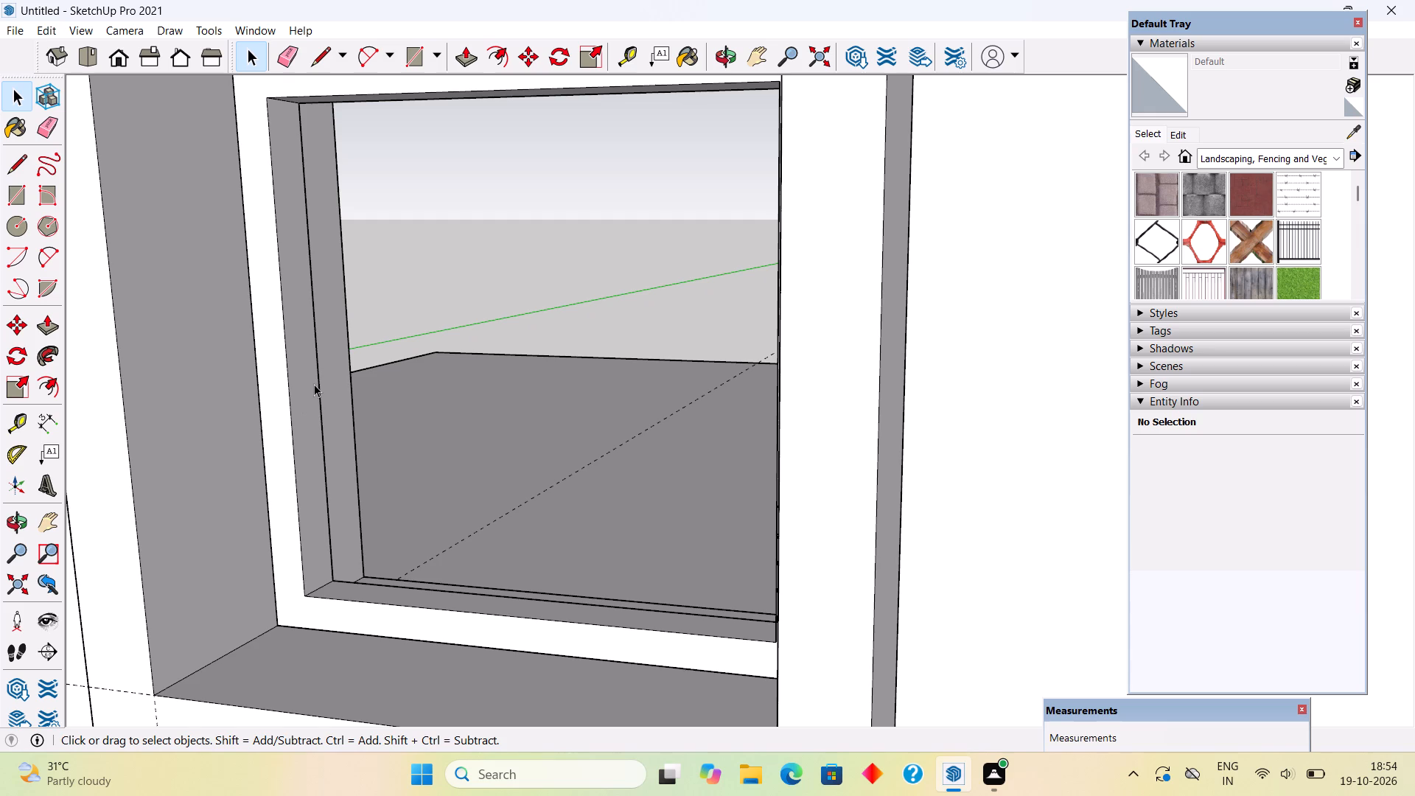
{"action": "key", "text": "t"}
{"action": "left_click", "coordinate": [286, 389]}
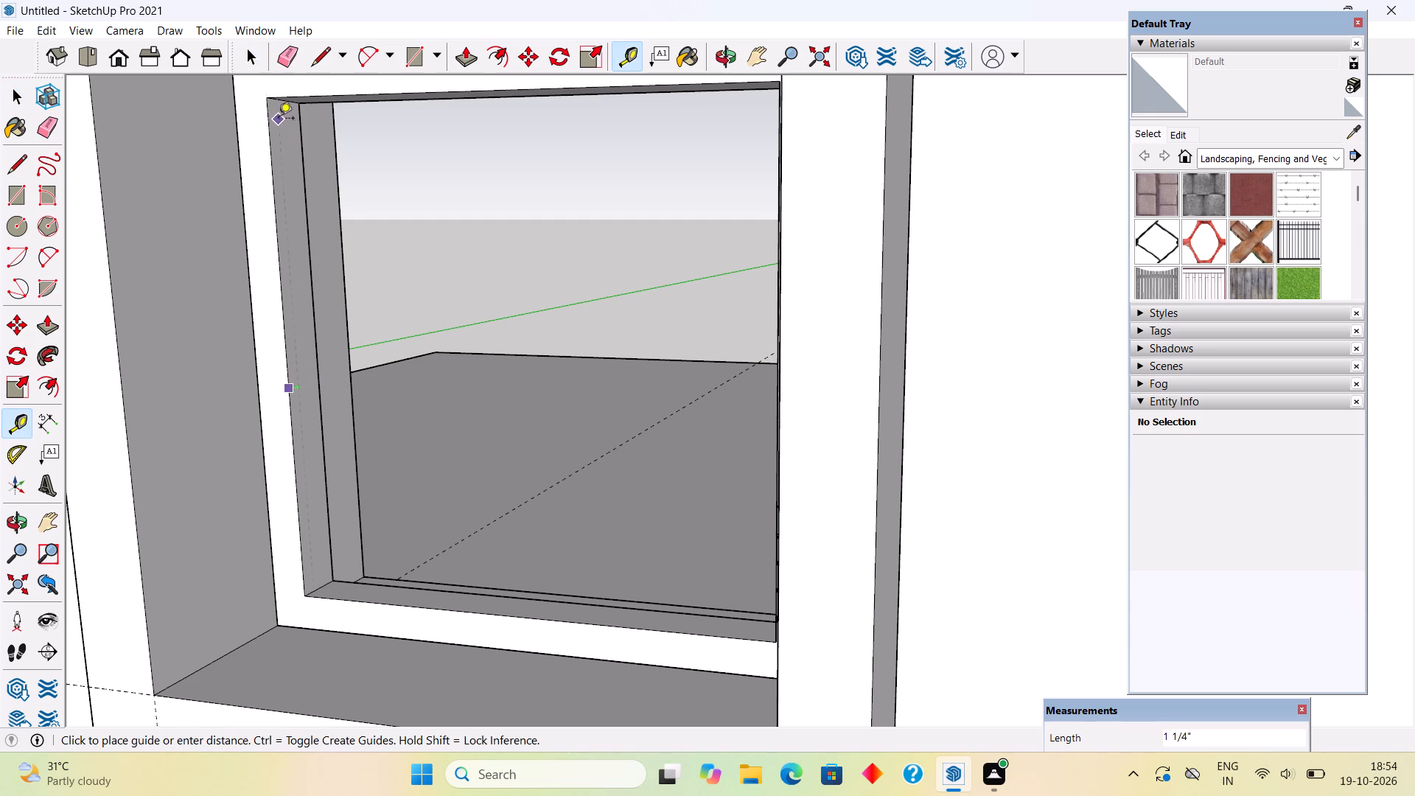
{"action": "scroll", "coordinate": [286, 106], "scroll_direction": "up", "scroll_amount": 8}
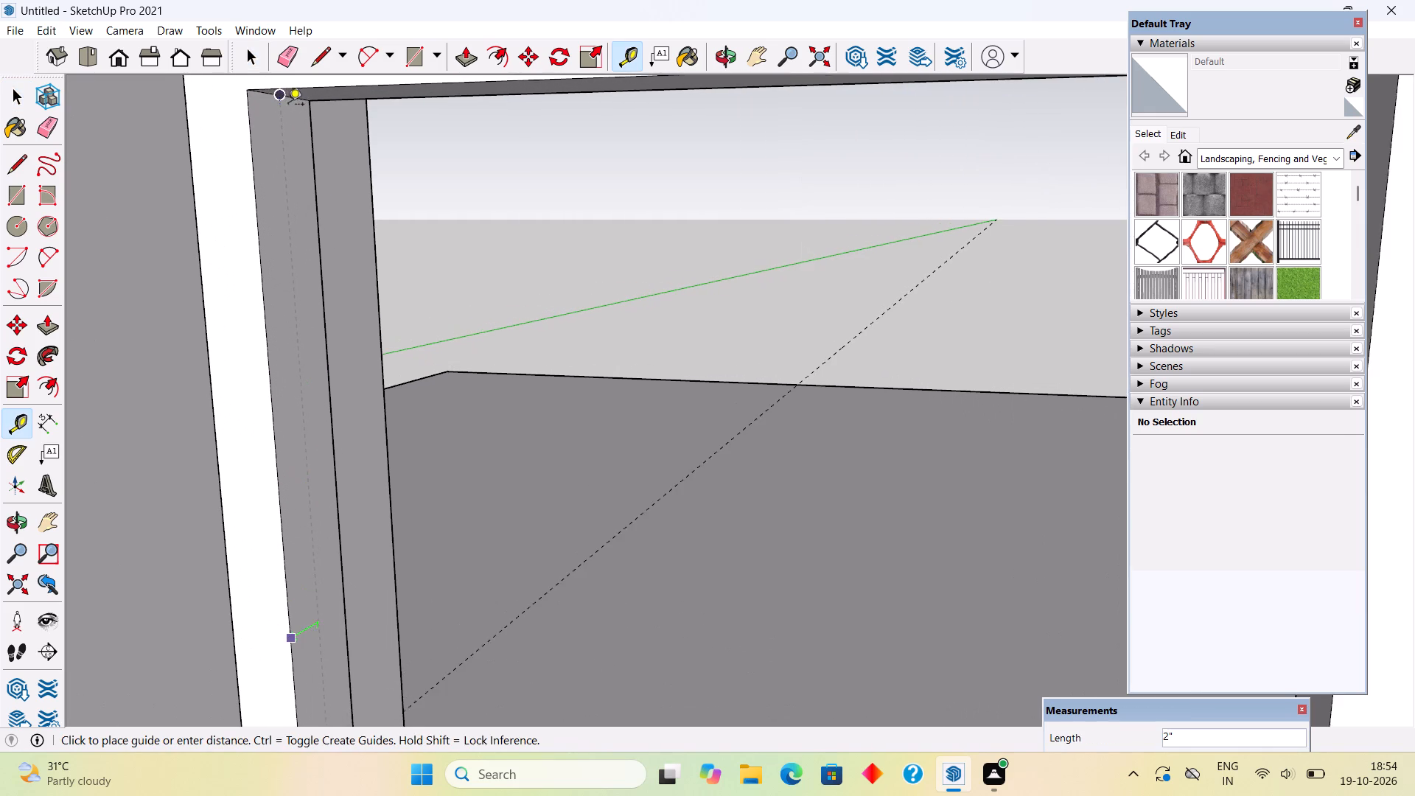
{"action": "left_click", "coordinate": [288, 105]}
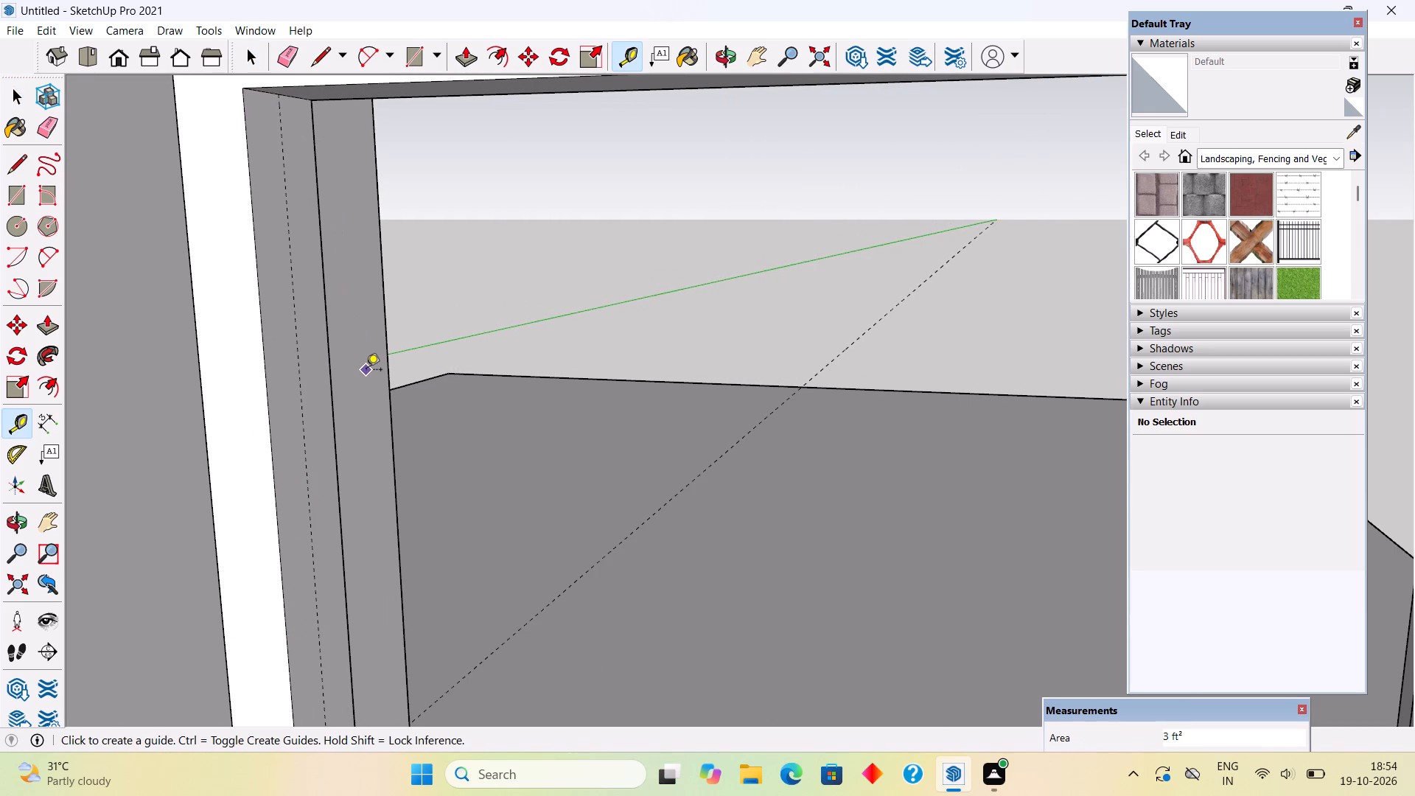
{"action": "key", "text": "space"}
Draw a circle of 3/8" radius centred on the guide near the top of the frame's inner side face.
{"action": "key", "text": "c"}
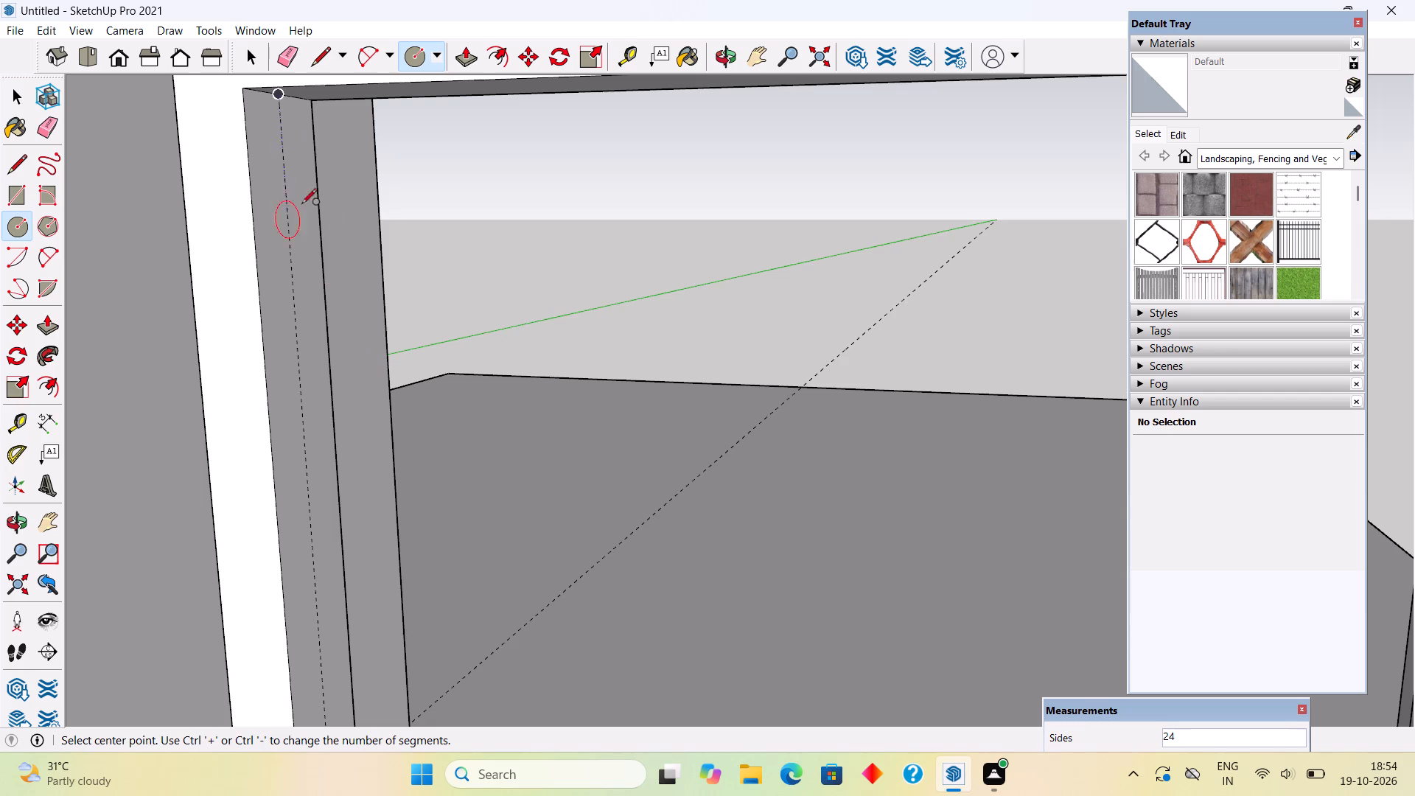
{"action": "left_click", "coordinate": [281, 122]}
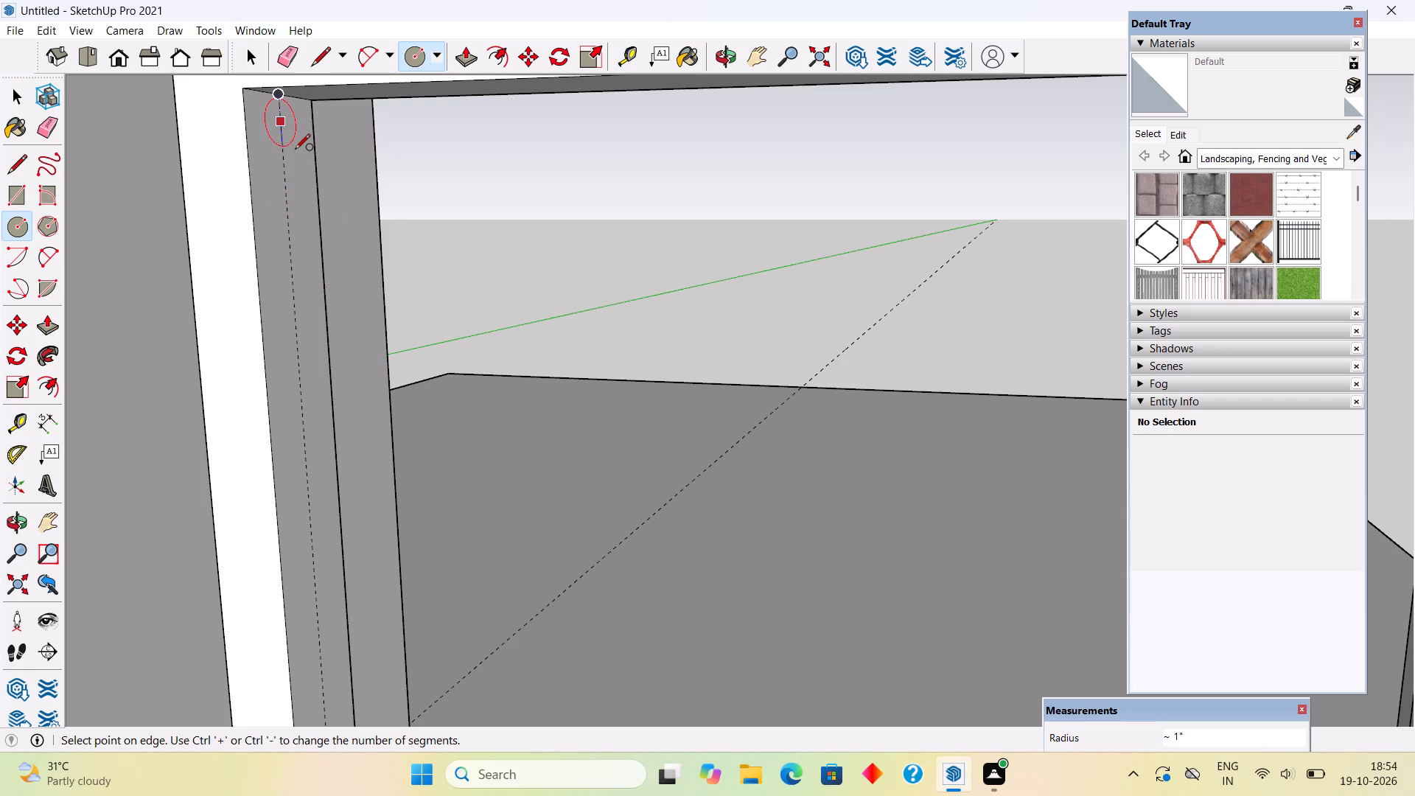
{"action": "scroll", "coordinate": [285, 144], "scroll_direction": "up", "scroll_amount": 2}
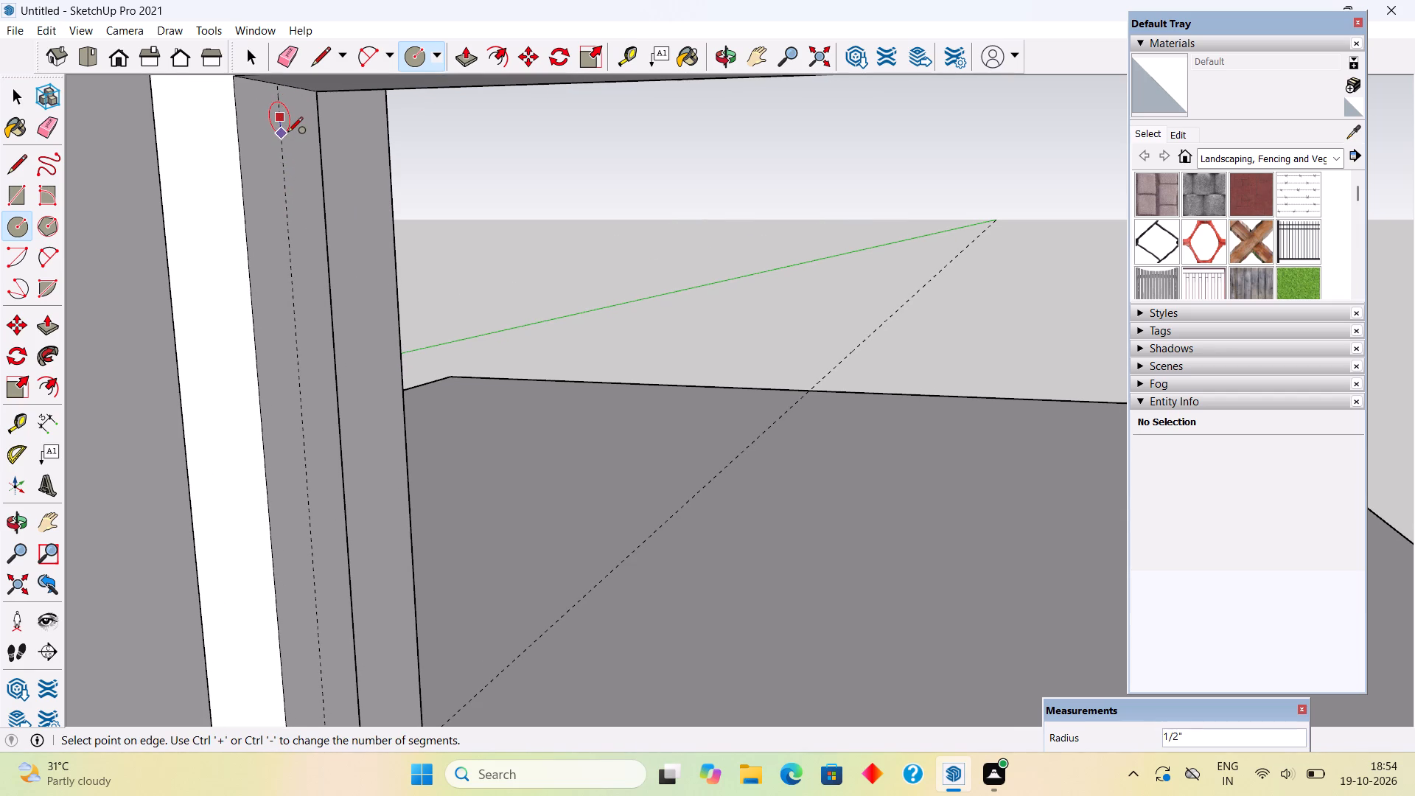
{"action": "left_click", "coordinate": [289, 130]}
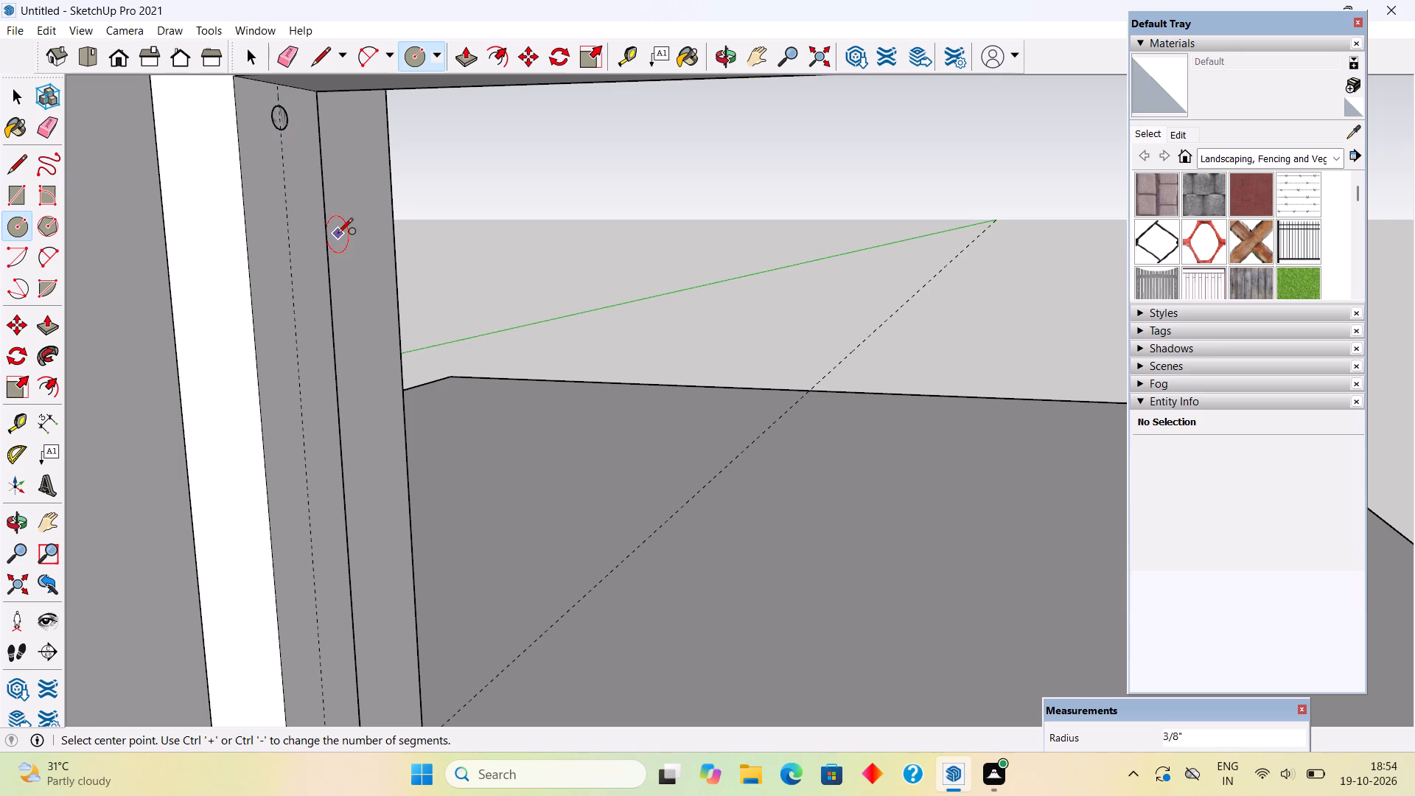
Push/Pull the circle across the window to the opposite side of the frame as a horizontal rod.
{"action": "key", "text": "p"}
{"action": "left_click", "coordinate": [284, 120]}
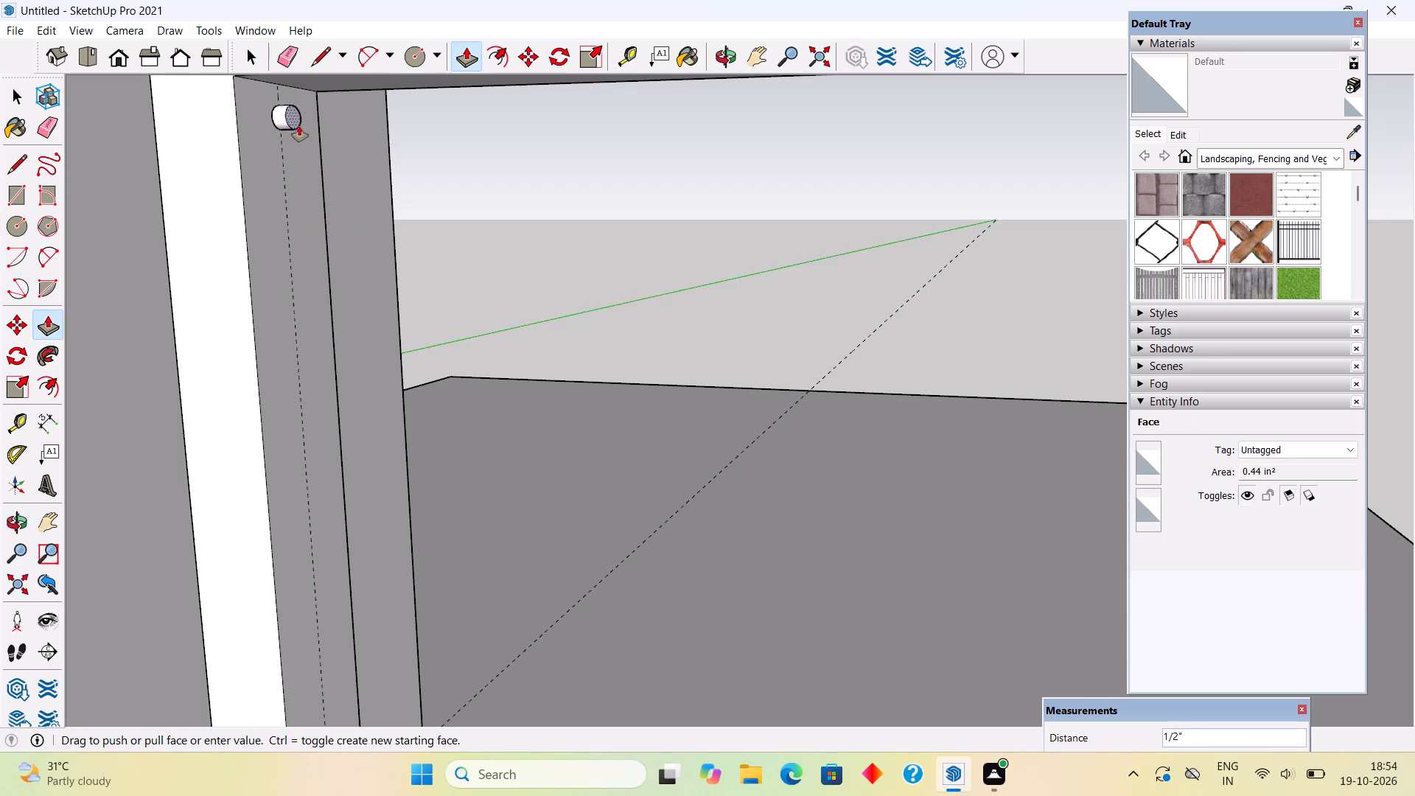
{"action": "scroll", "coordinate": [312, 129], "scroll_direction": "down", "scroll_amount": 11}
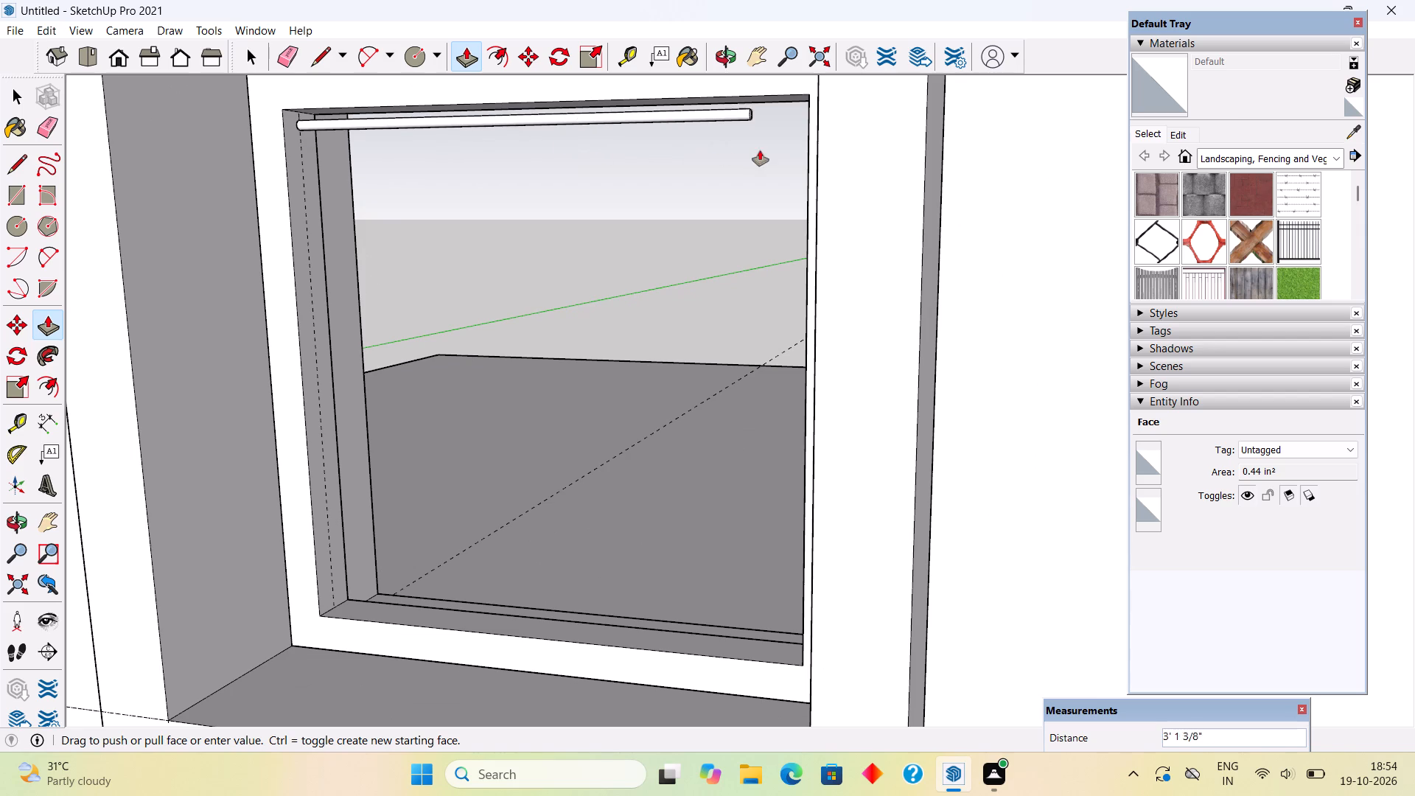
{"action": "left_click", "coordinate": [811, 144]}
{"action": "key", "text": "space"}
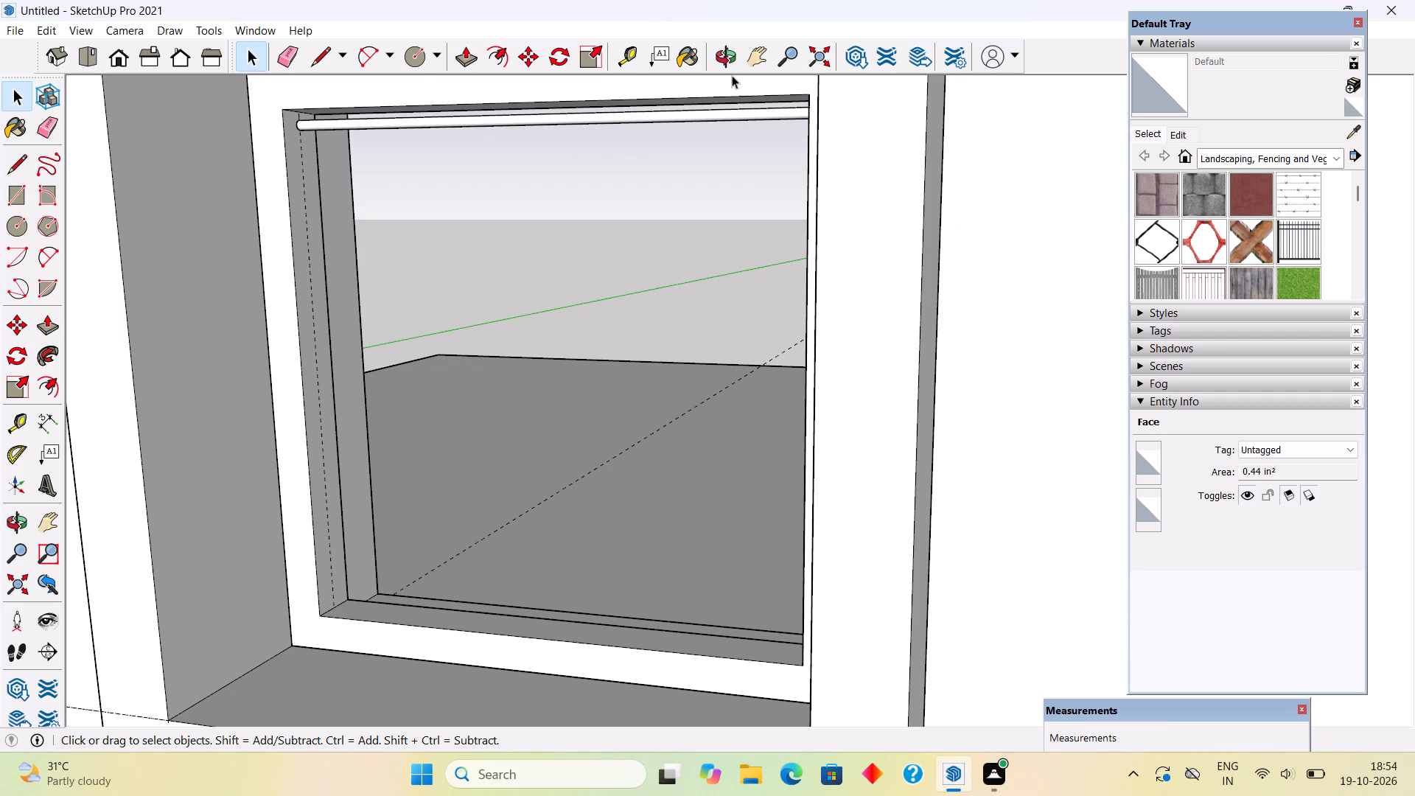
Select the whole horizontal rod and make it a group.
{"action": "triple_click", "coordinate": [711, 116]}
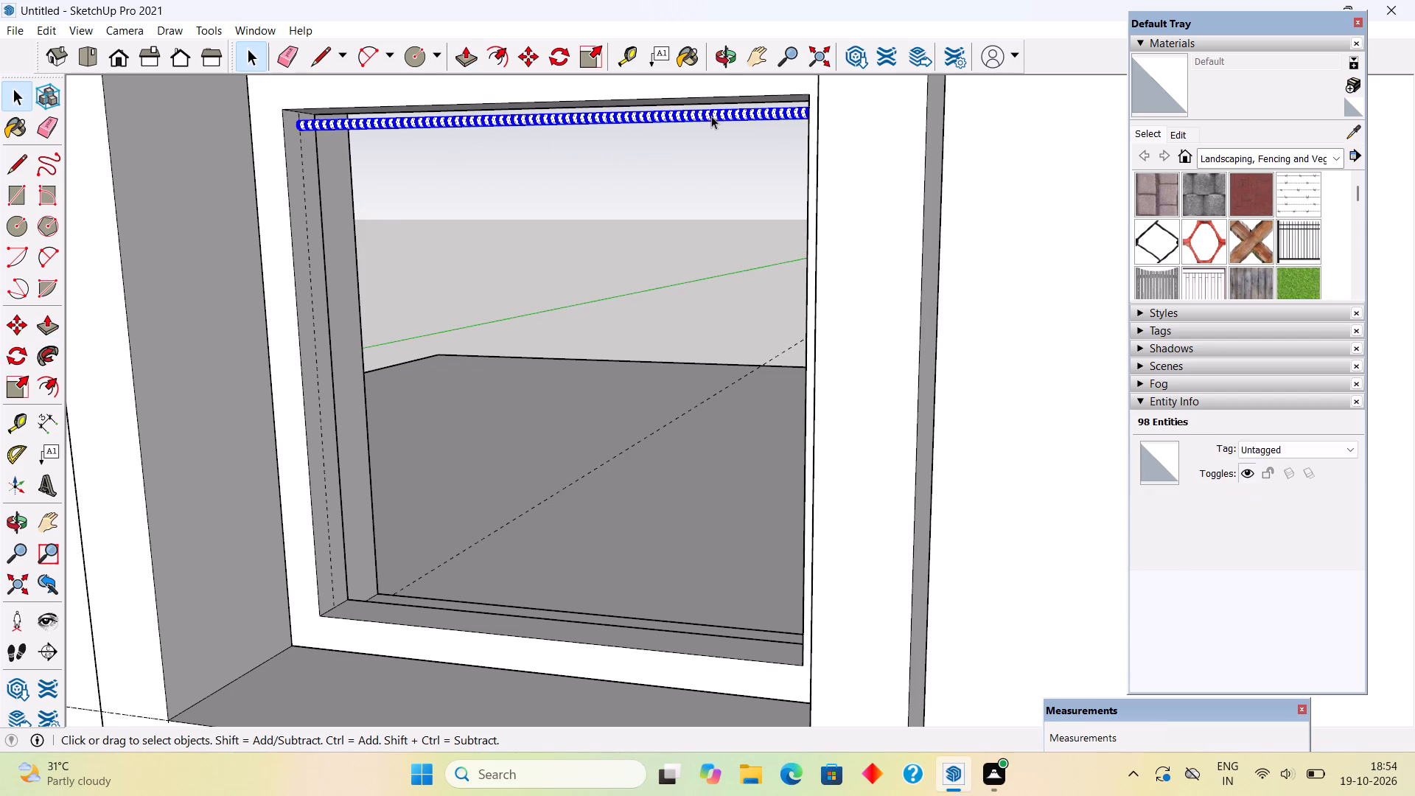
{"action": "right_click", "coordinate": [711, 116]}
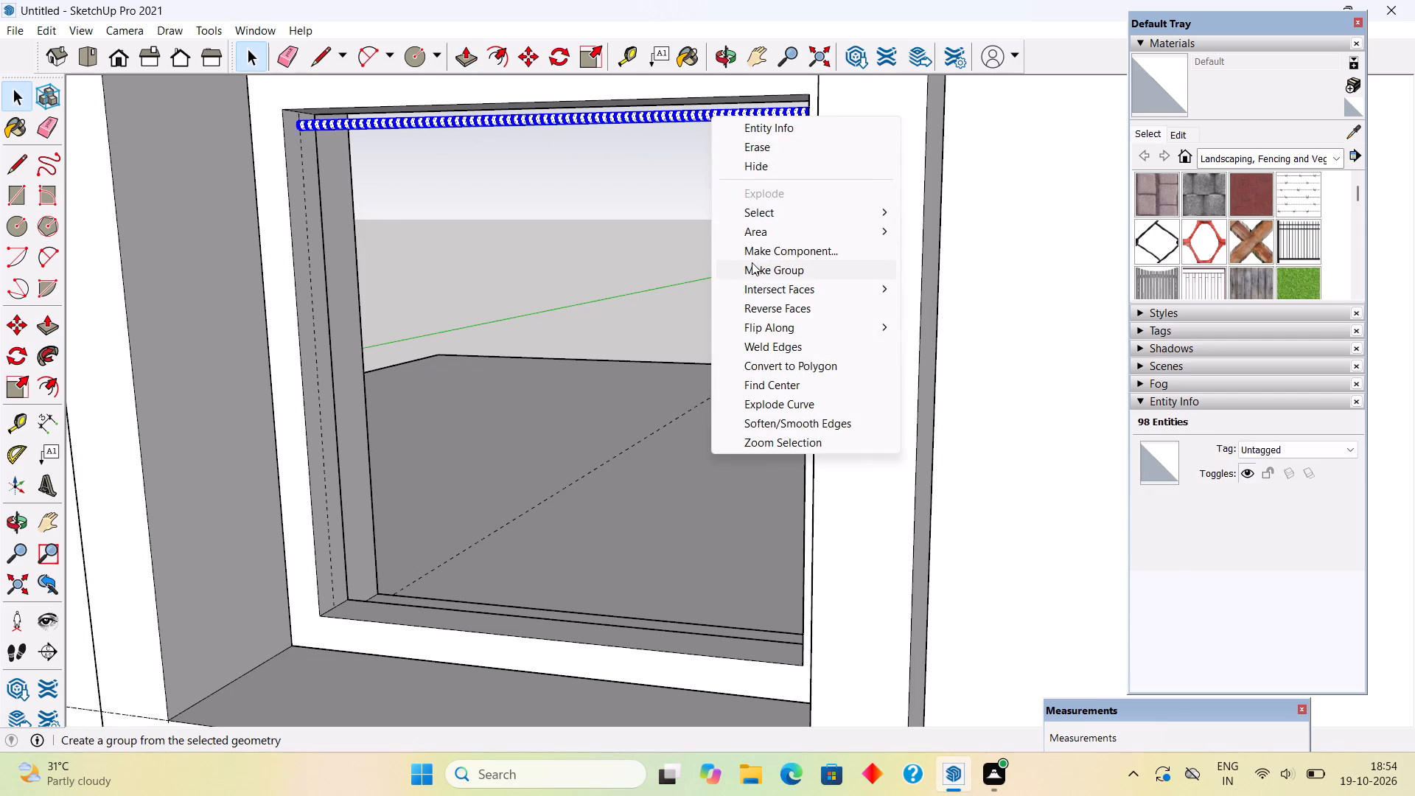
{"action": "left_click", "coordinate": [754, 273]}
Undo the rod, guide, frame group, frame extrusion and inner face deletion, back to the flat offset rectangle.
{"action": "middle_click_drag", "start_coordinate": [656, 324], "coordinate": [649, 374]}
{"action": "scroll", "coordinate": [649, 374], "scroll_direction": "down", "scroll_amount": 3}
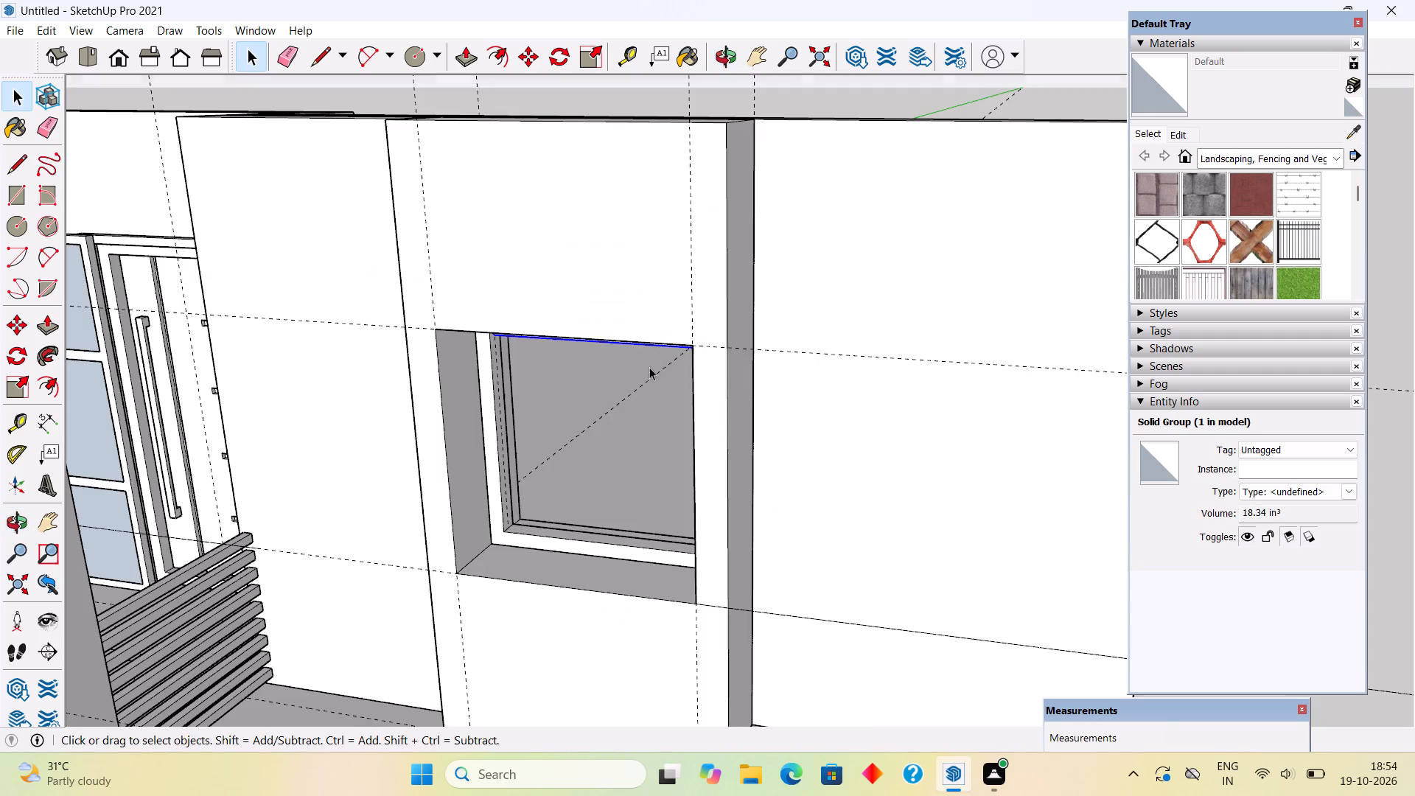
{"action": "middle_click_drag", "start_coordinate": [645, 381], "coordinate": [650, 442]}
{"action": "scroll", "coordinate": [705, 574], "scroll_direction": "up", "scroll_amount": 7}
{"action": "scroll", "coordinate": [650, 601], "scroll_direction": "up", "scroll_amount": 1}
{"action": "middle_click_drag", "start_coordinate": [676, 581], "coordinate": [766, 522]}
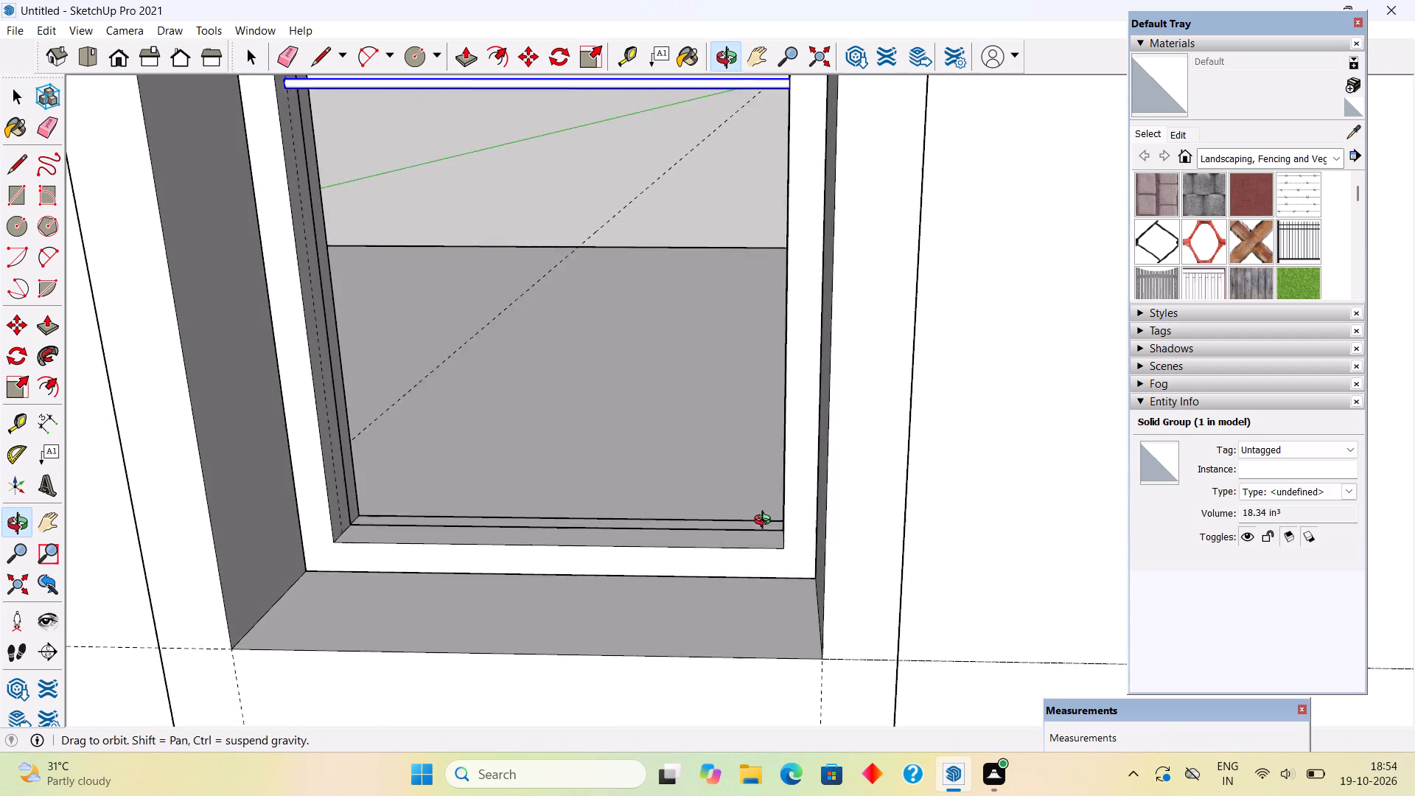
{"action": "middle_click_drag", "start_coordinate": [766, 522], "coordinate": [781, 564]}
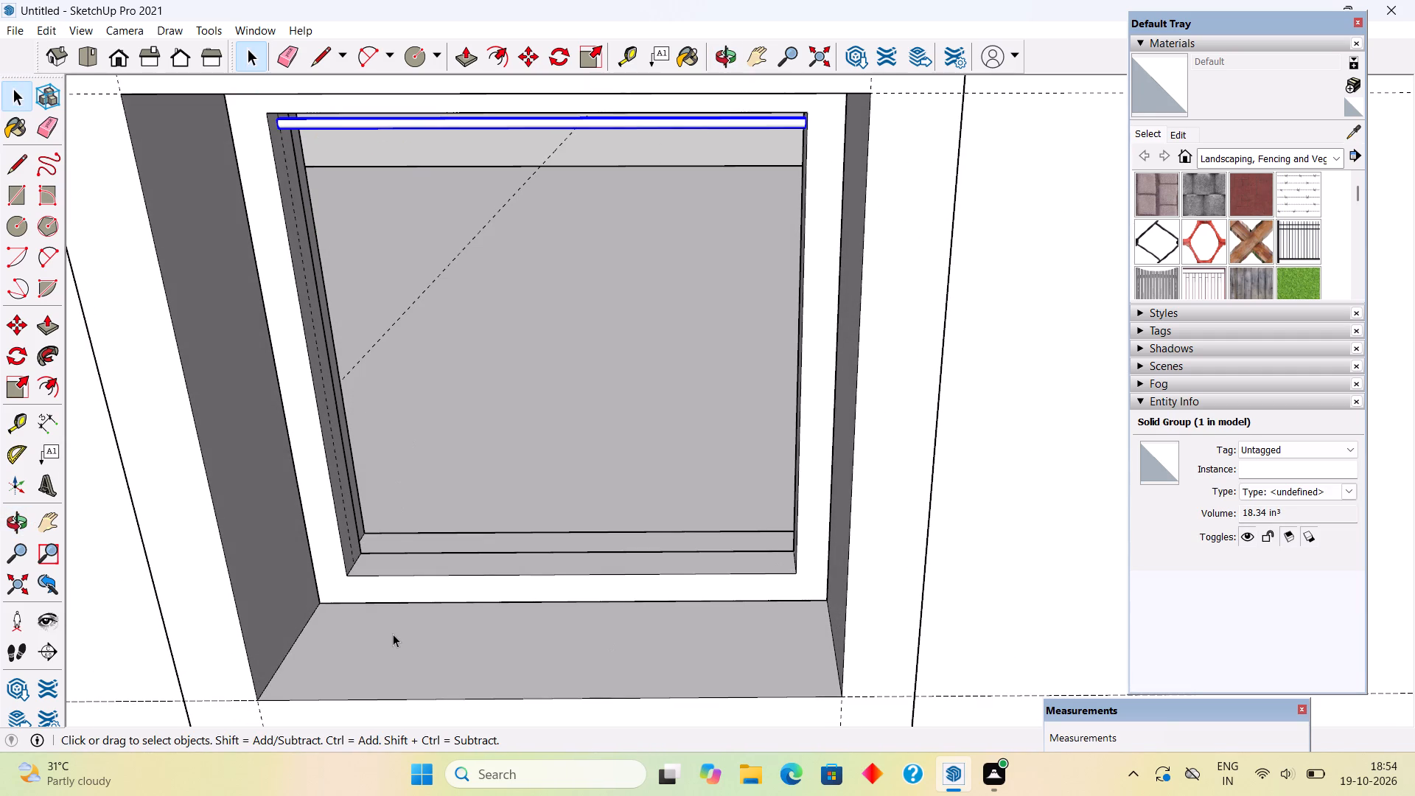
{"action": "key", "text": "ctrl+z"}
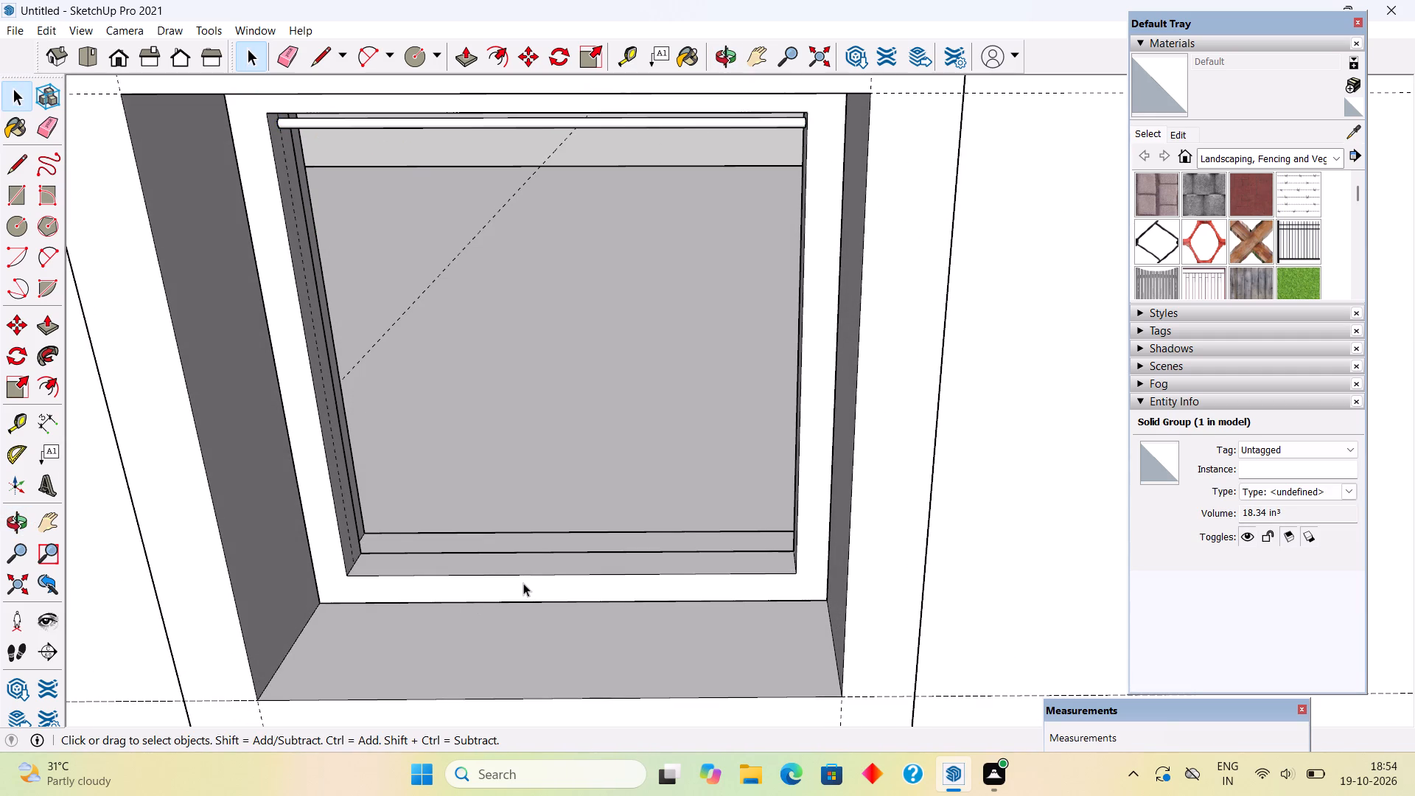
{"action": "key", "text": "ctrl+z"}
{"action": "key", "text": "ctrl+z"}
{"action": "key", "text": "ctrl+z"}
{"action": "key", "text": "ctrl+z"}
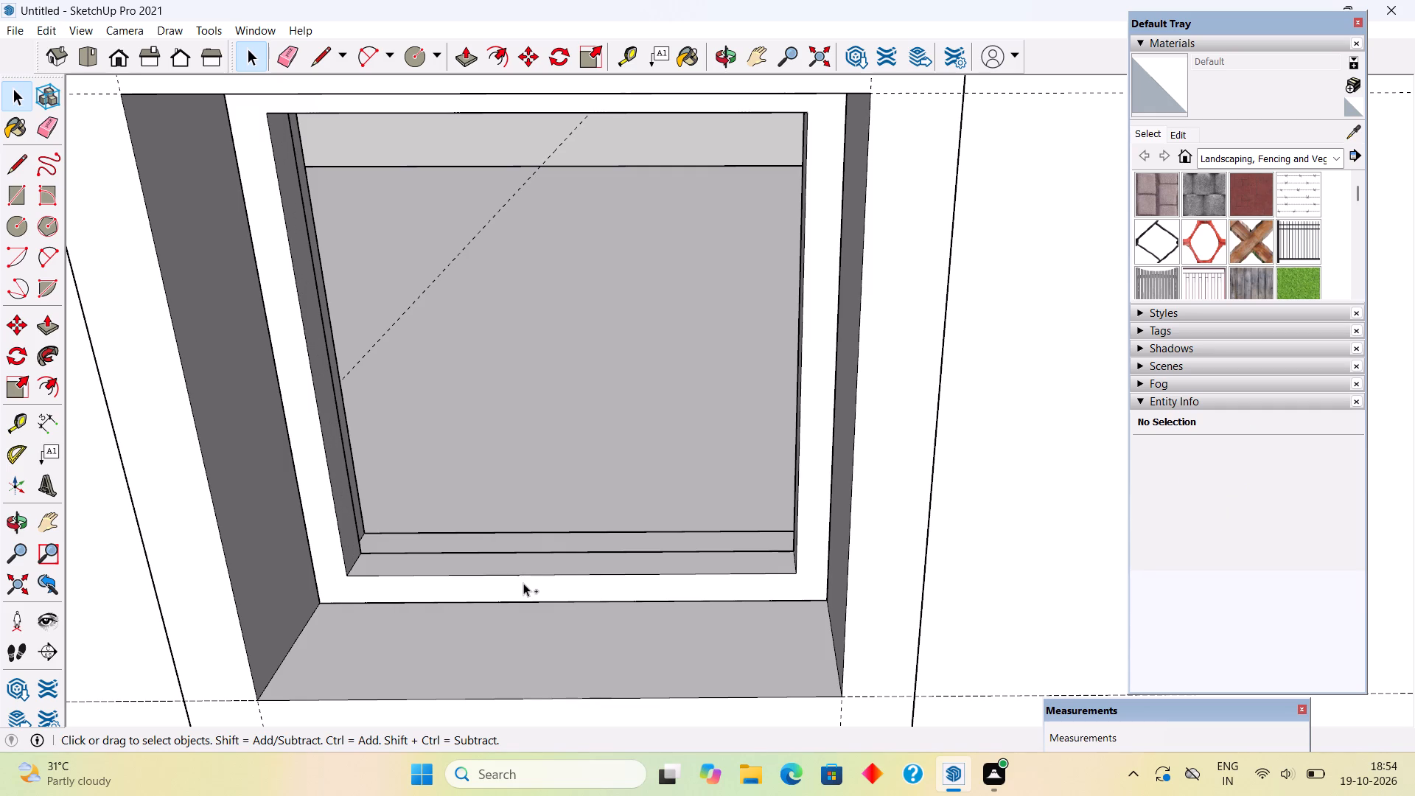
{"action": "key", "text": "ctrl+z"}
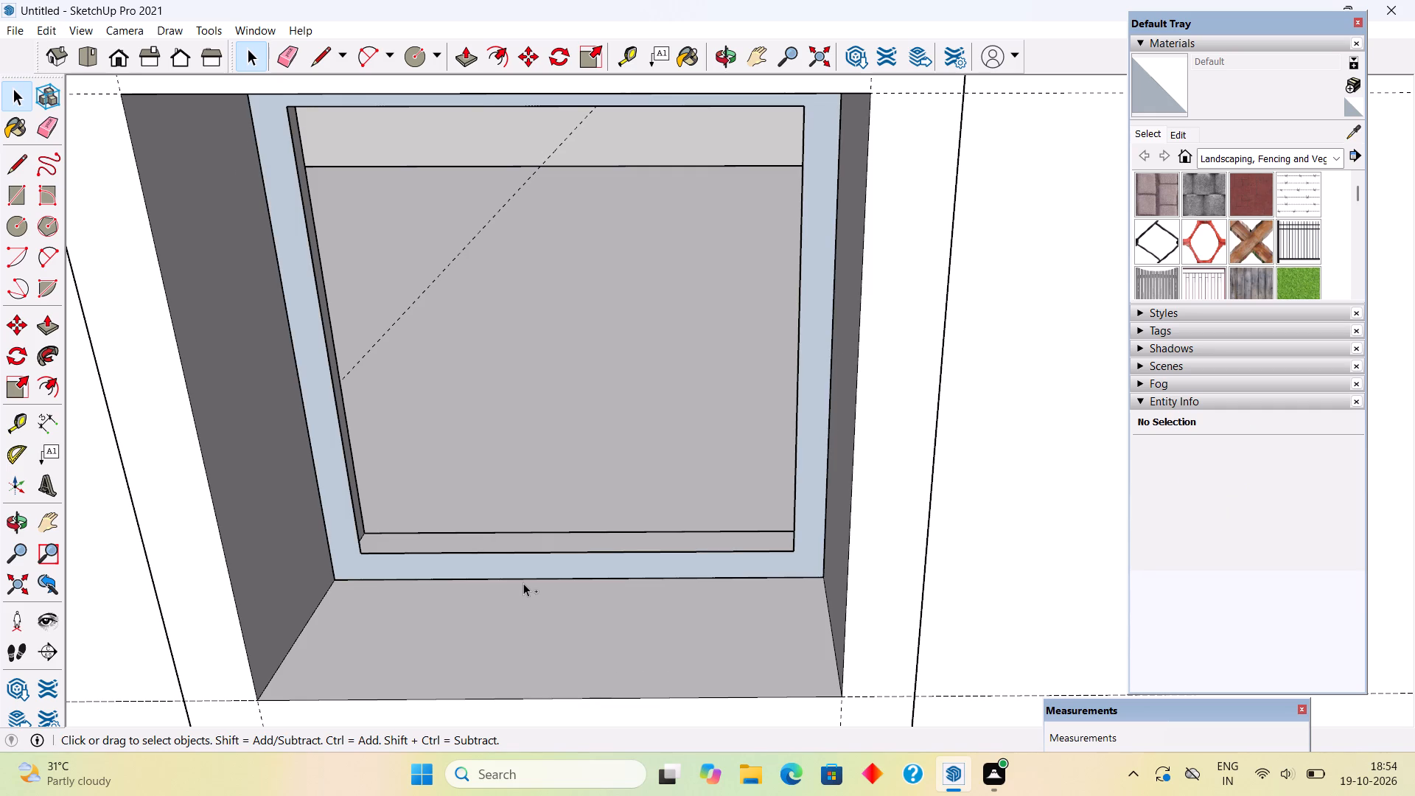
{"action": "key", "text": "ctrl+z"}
Place a vertical guide through the midpoint of the inner rectangle's bottom edge.
{"action": "type", "text": "rt"}
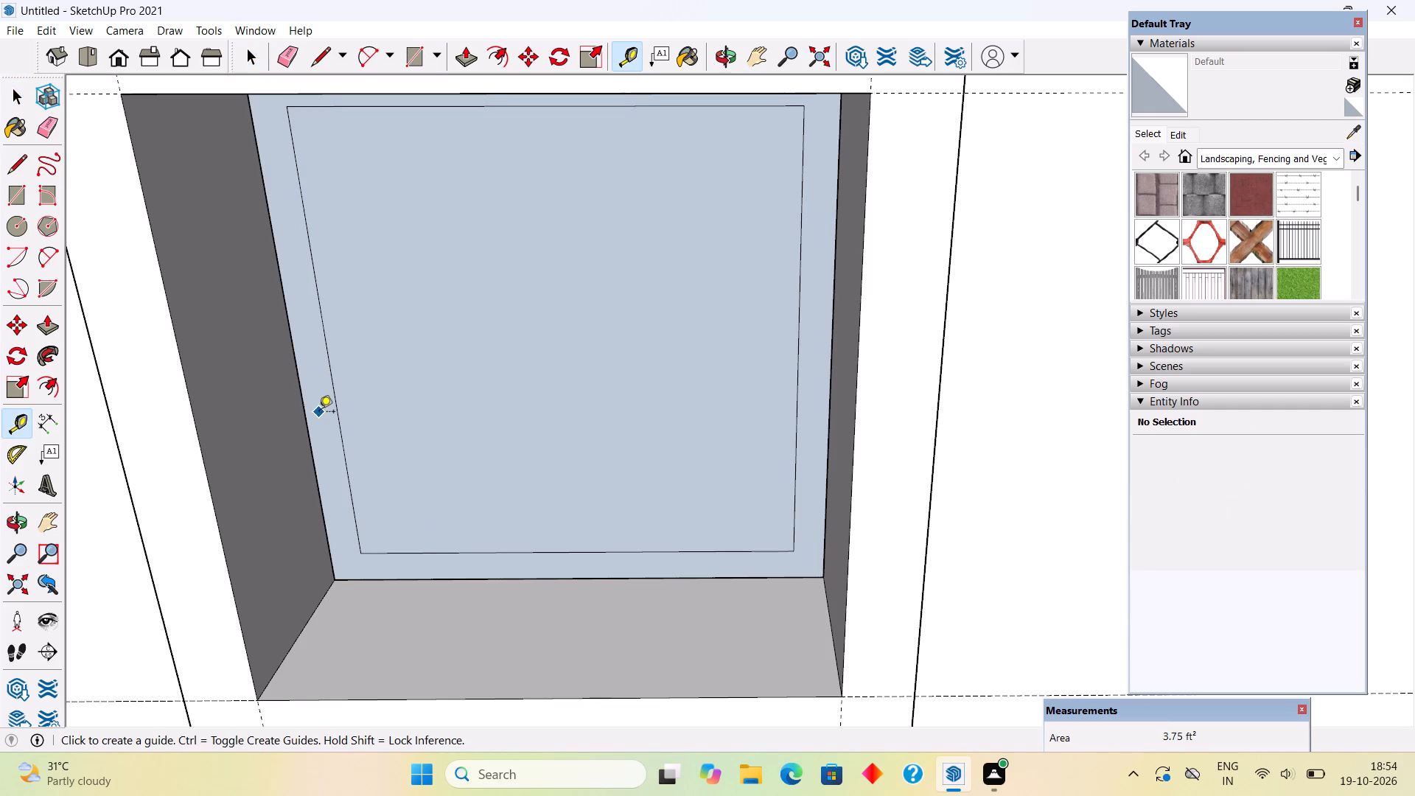
{"action": "left_click", "coordinate": [341, 443]}
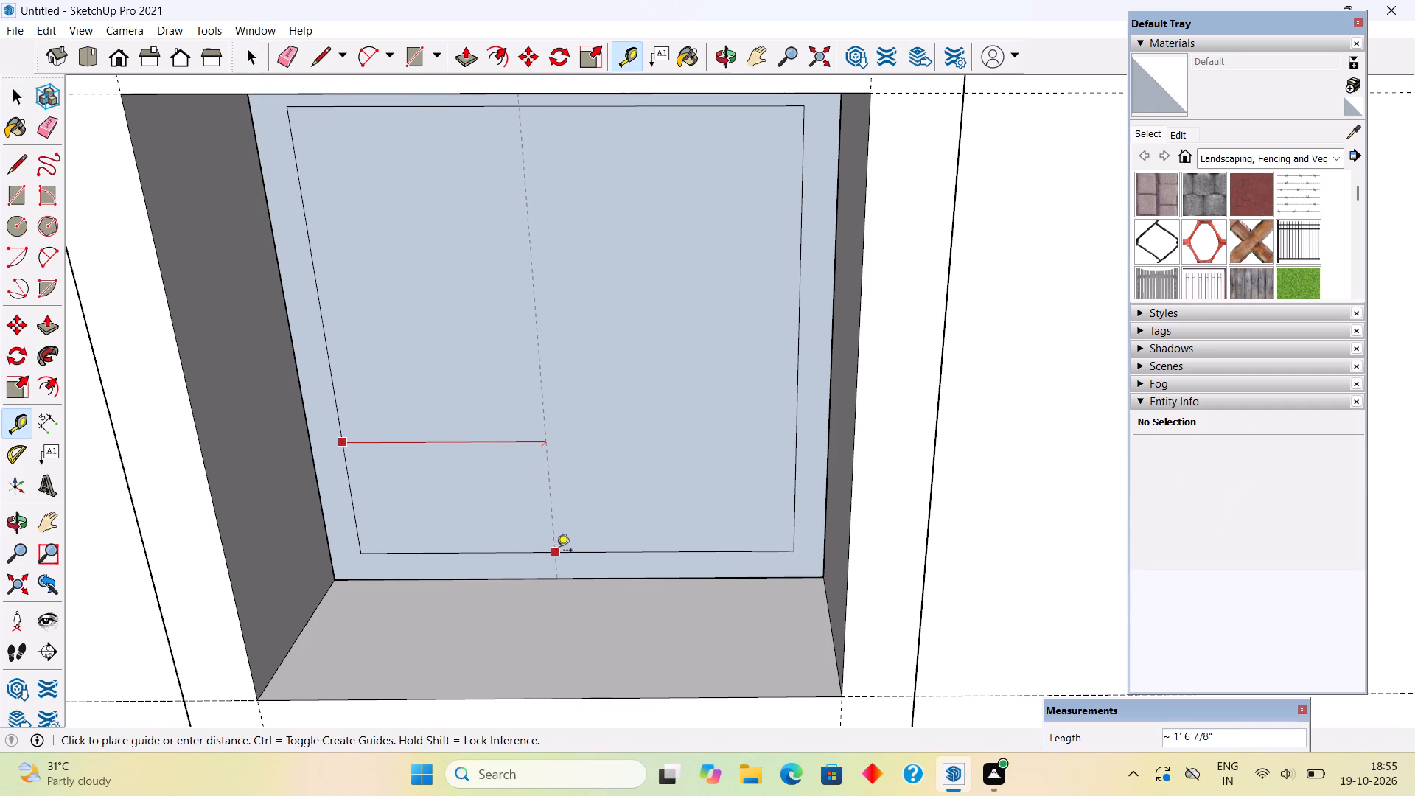
{"action": "left_click", "coordinate": [584, 552]}
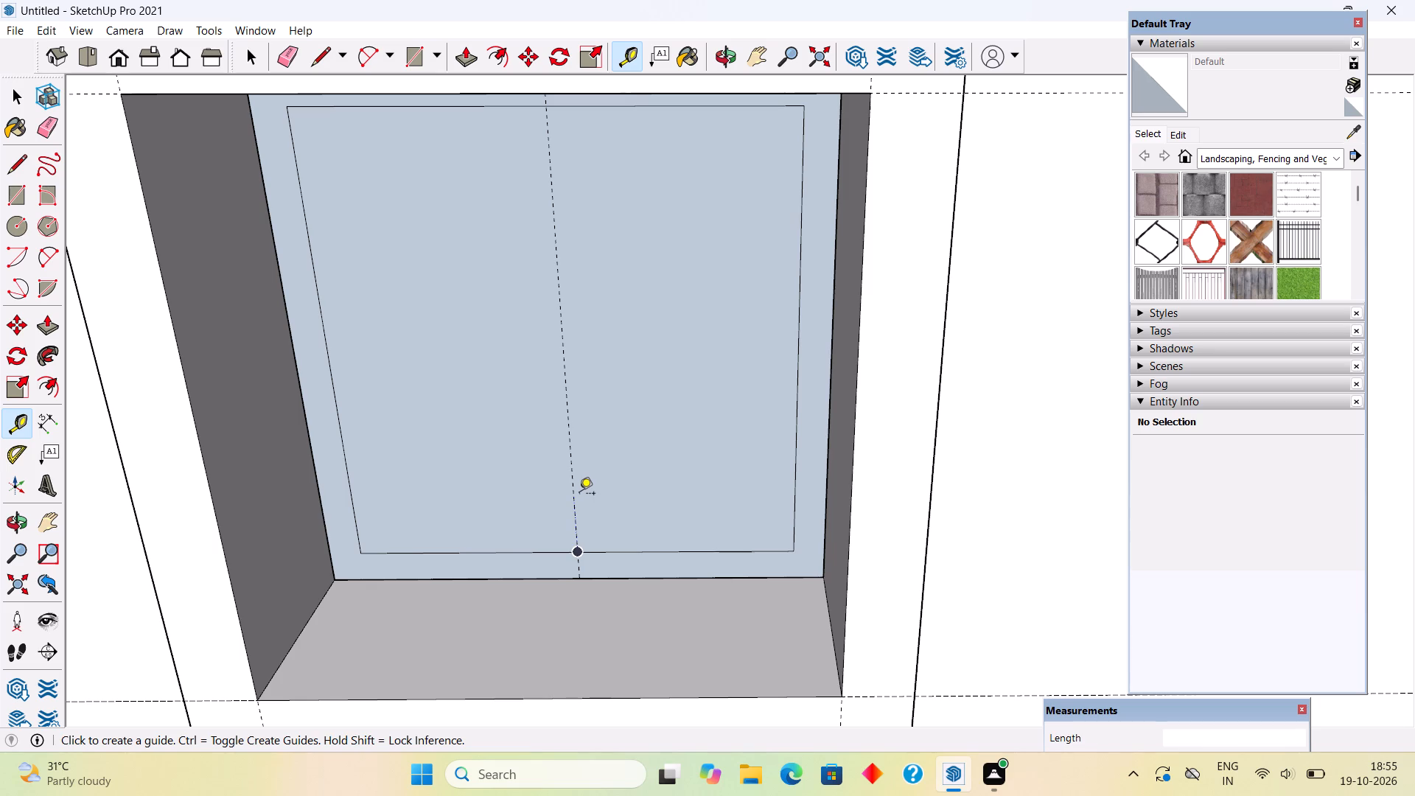
Place a vertical guide 1.5" to one side of the centre guide, and another 3" back from it on the opposite side.
{"action": "left_click", "coordinate": [571, 466]}
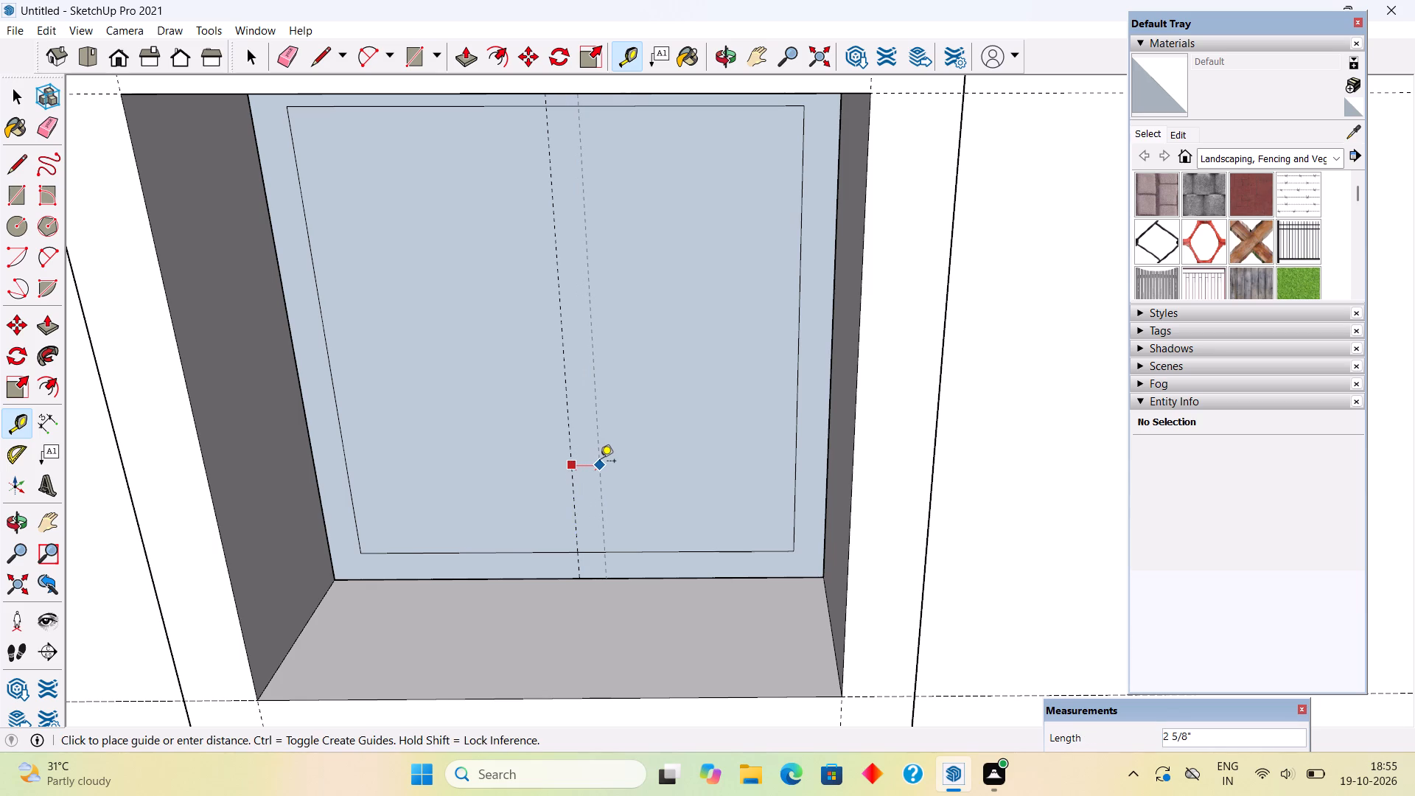
{"action": "type", "text": "1.55"}
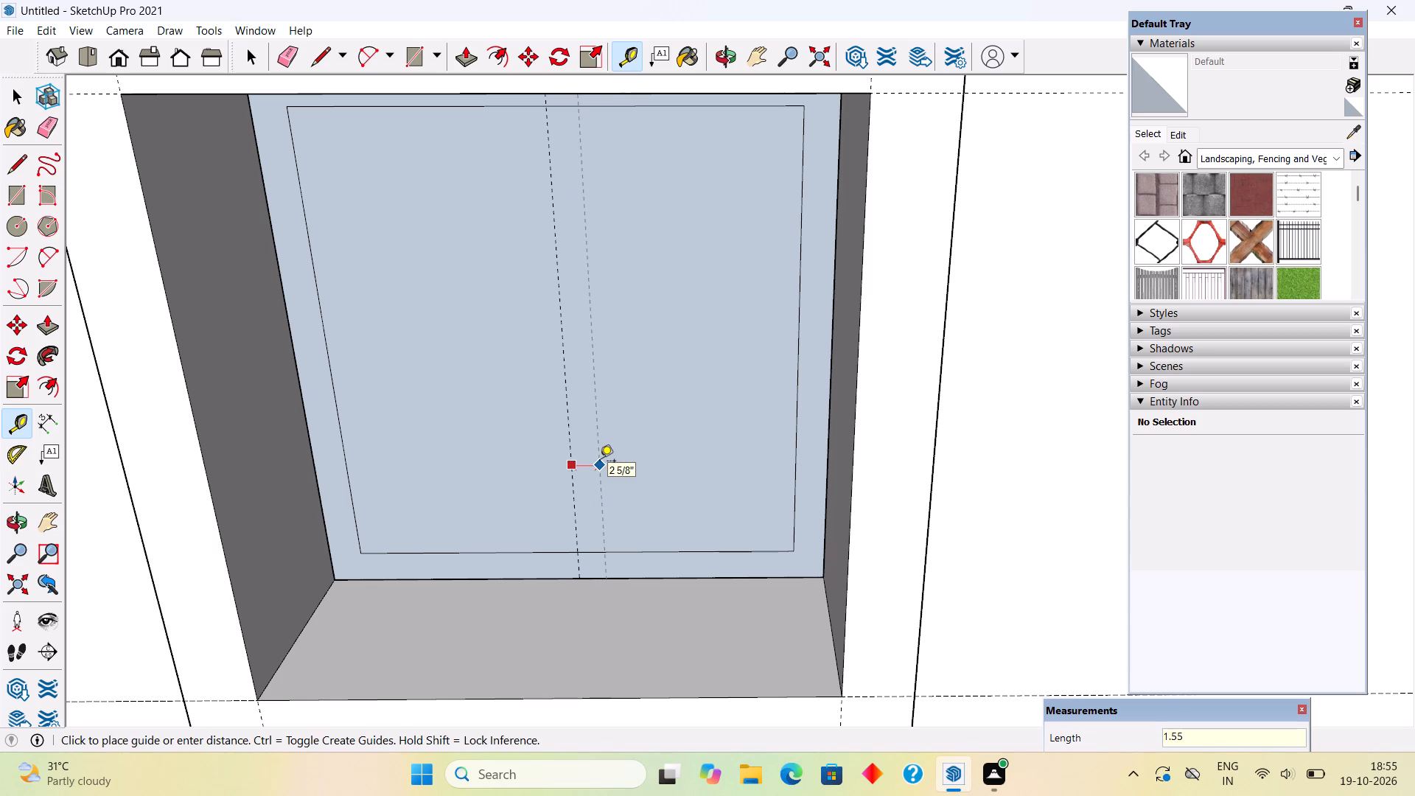
{"action": "key", "text": "BackSpace"}
{"action": "key", "text": "shift+quotedbl"}
{"action": "key", "text": "Return"}
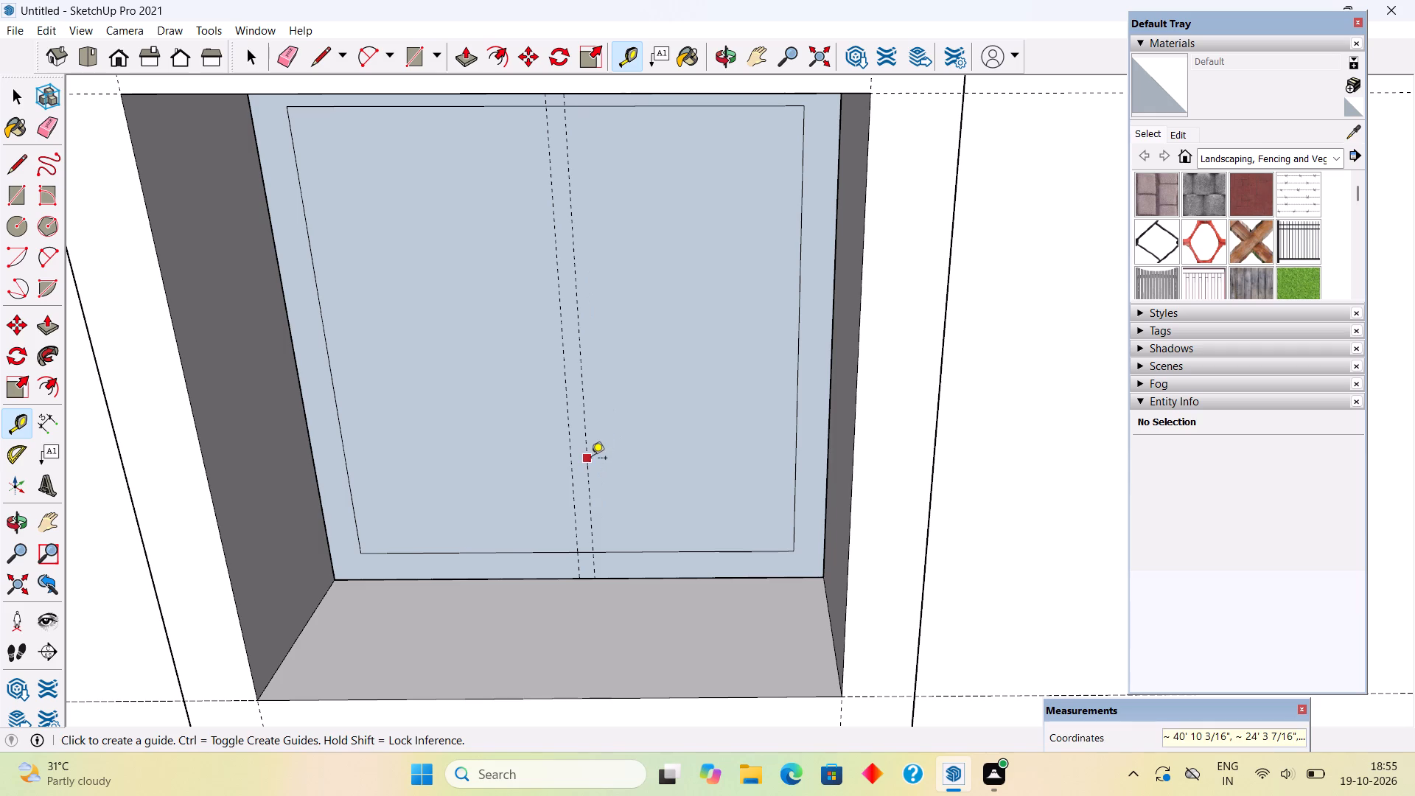
{"action": "left_click", "coordinate": [588, 461]}
{"action": "type", "text": "3\""}
{"action": "key", "text": "Return"}
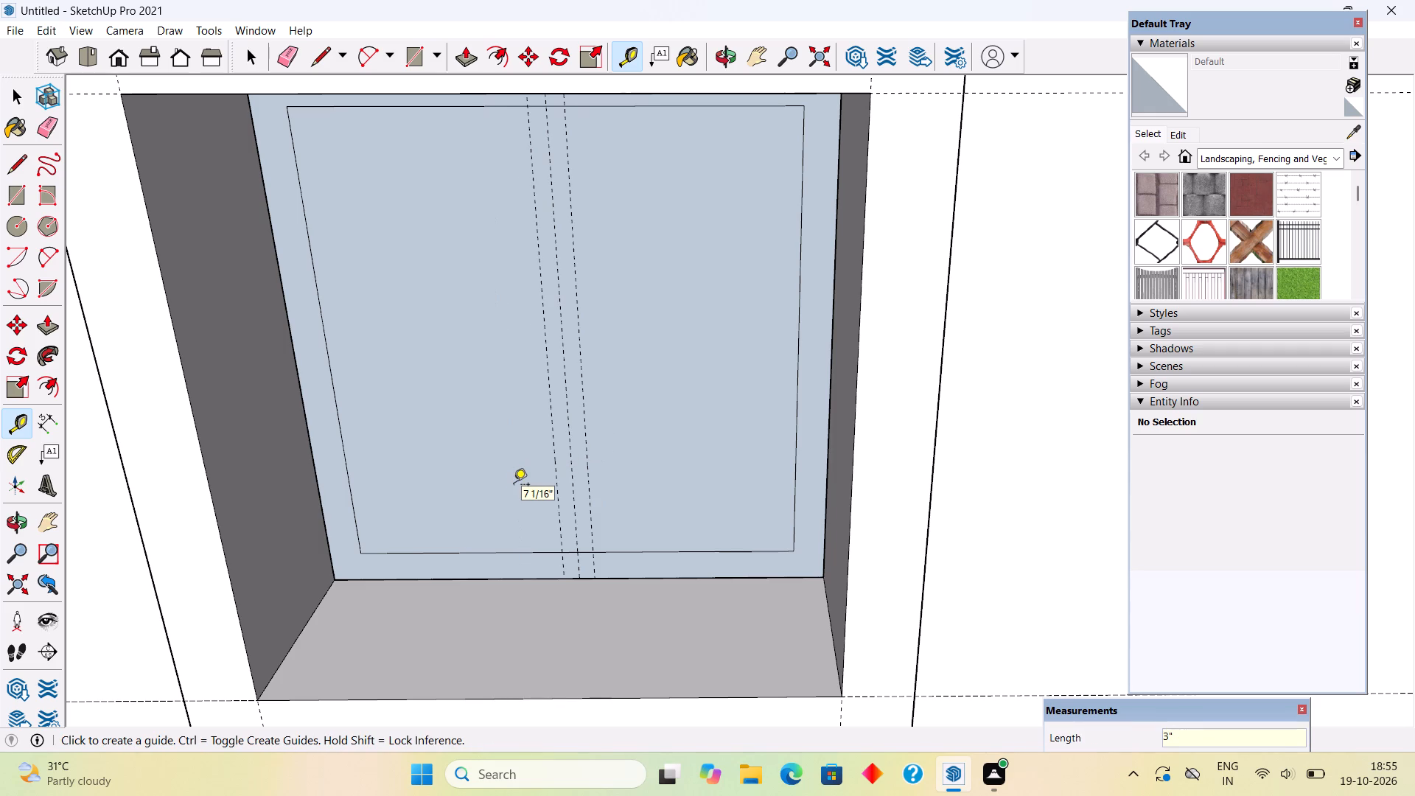
Draw two vertical lines along the outer guides, from the inner rectangle's top edge to its bottom edge.
{"action": "key", "text": "l"}
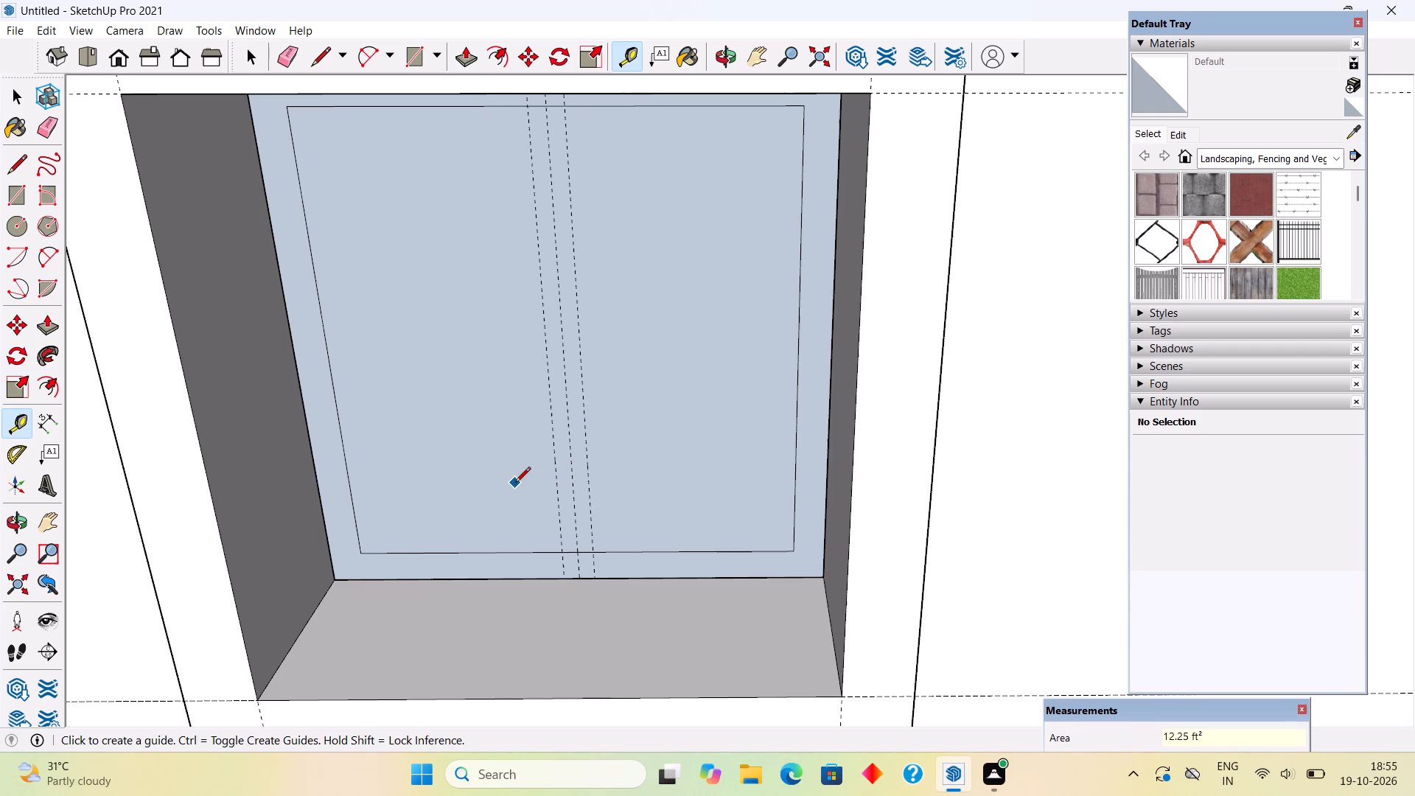
{"action": "left_click", "coordinate": [527, 111]}
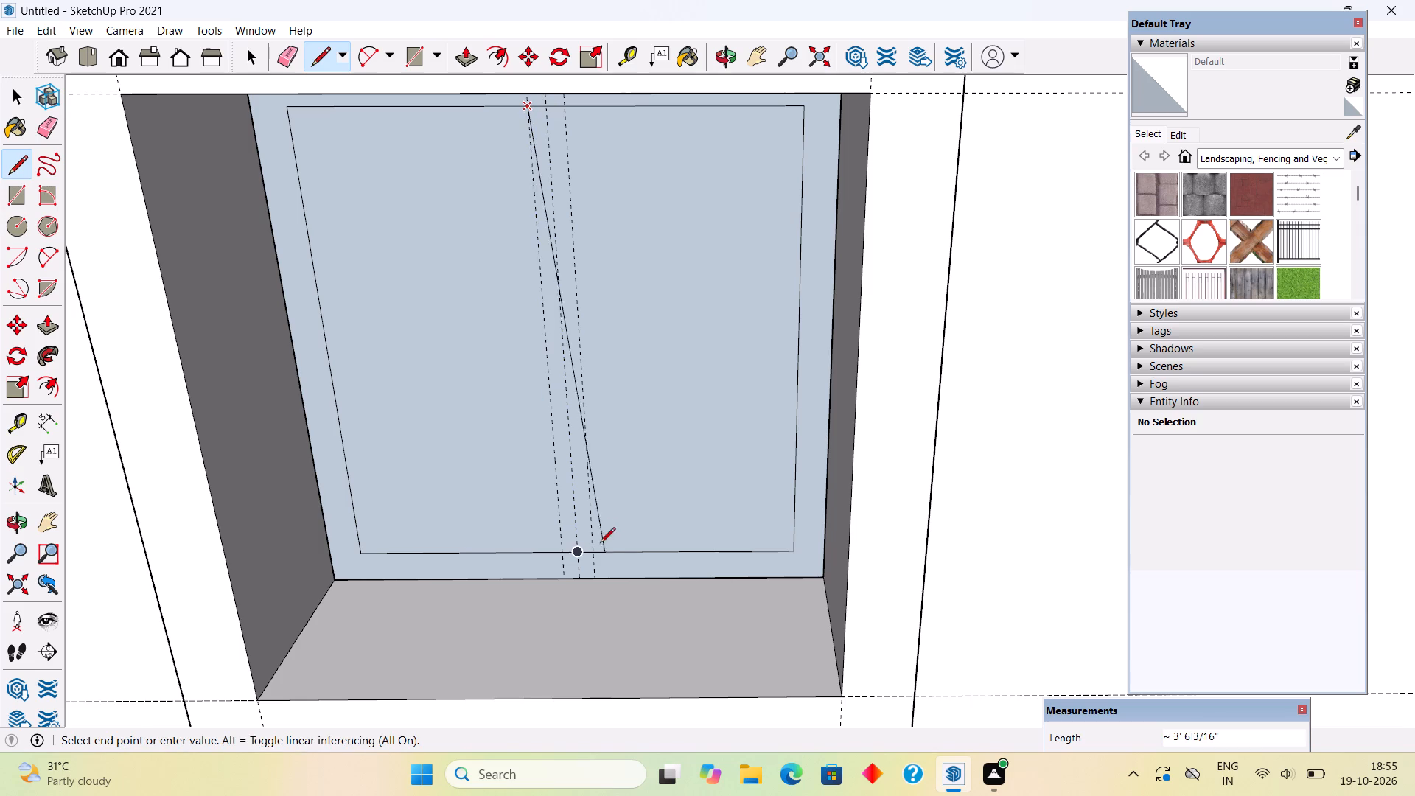
{"action": "left_click", "coordinate": [567, 548]}
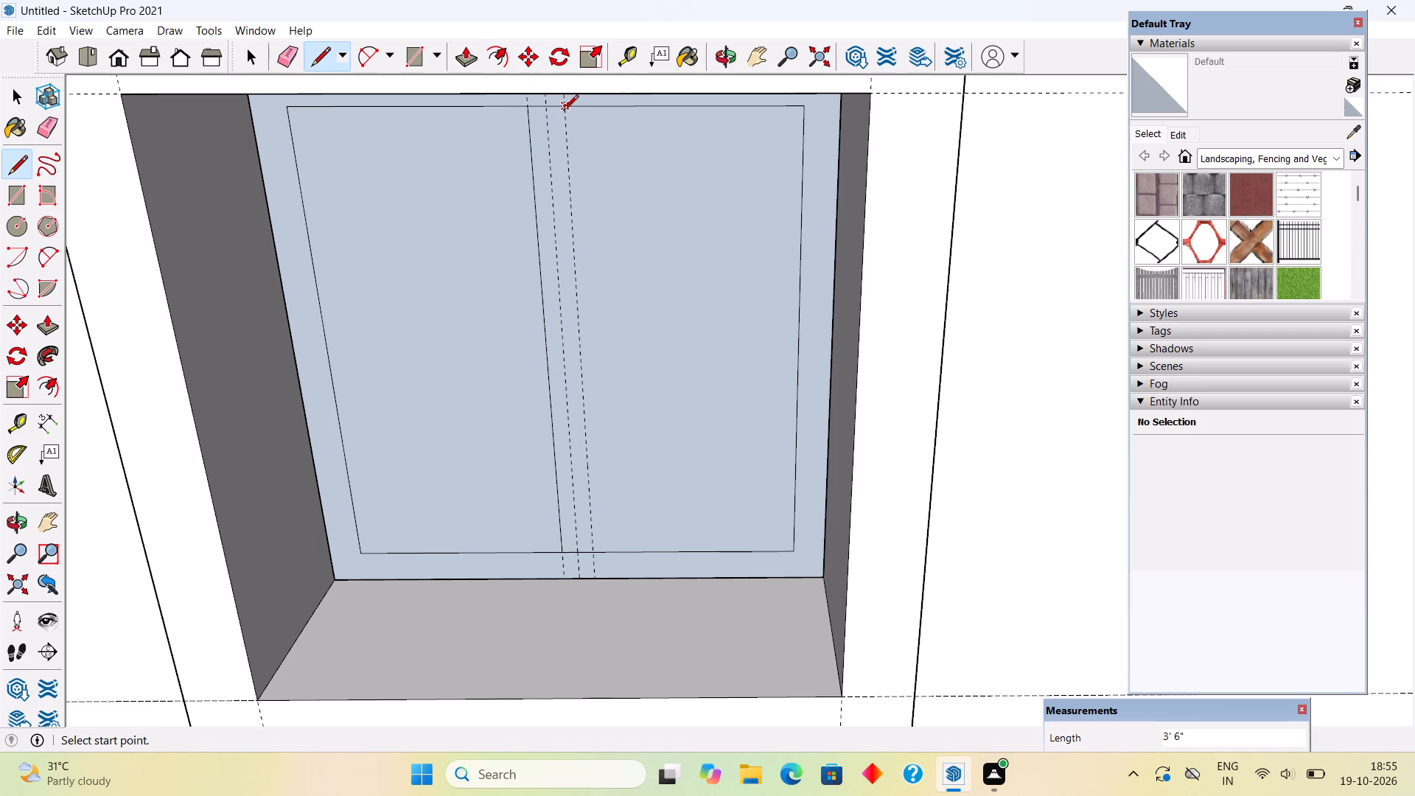
{"action": "left_click", "coordinate": [566, 108]}
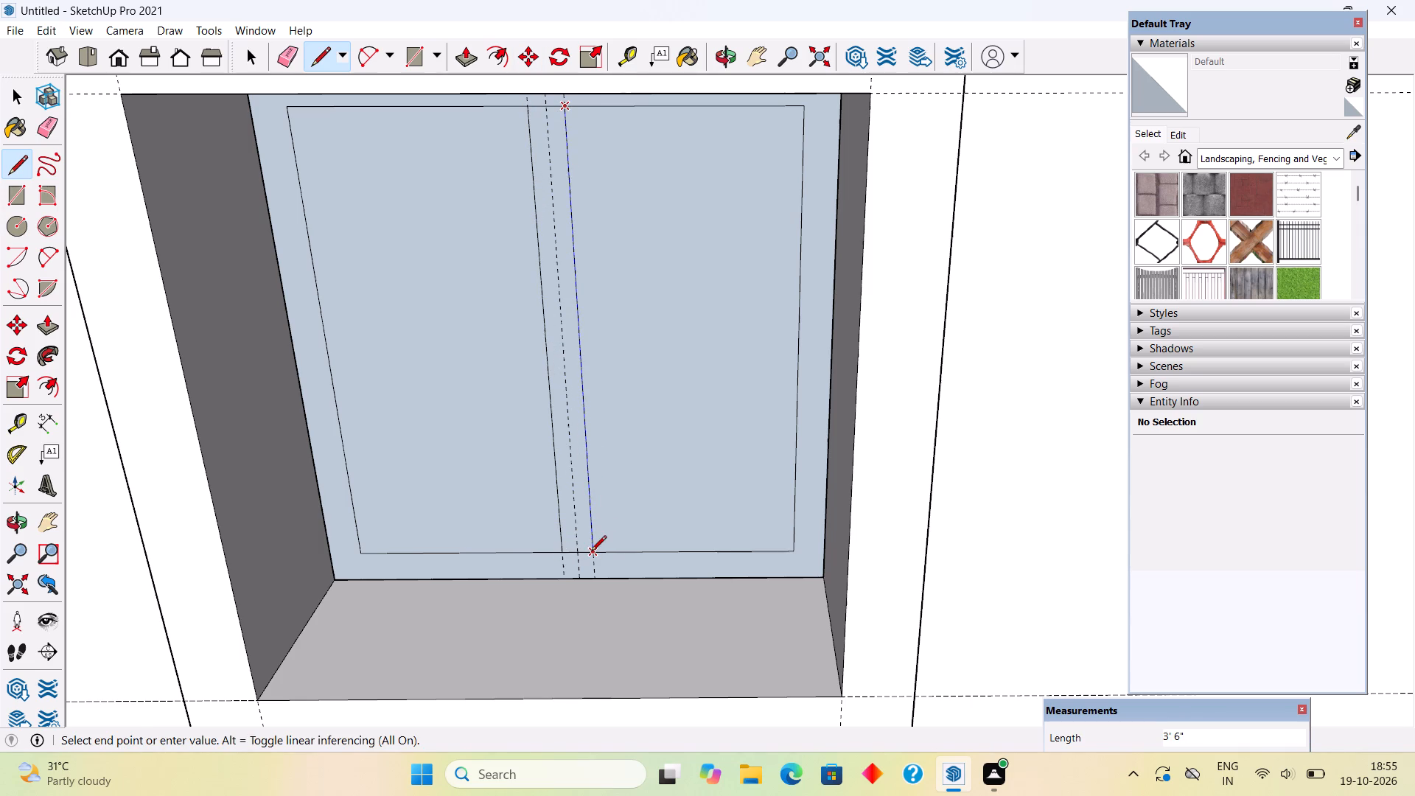
{"action": "left_click", "coordinate": [591, 552]}
Erase the short bottom and top edge segments between the two vertical lines, joining the mullion to the frame.
{"action": "key", "text": "e"}
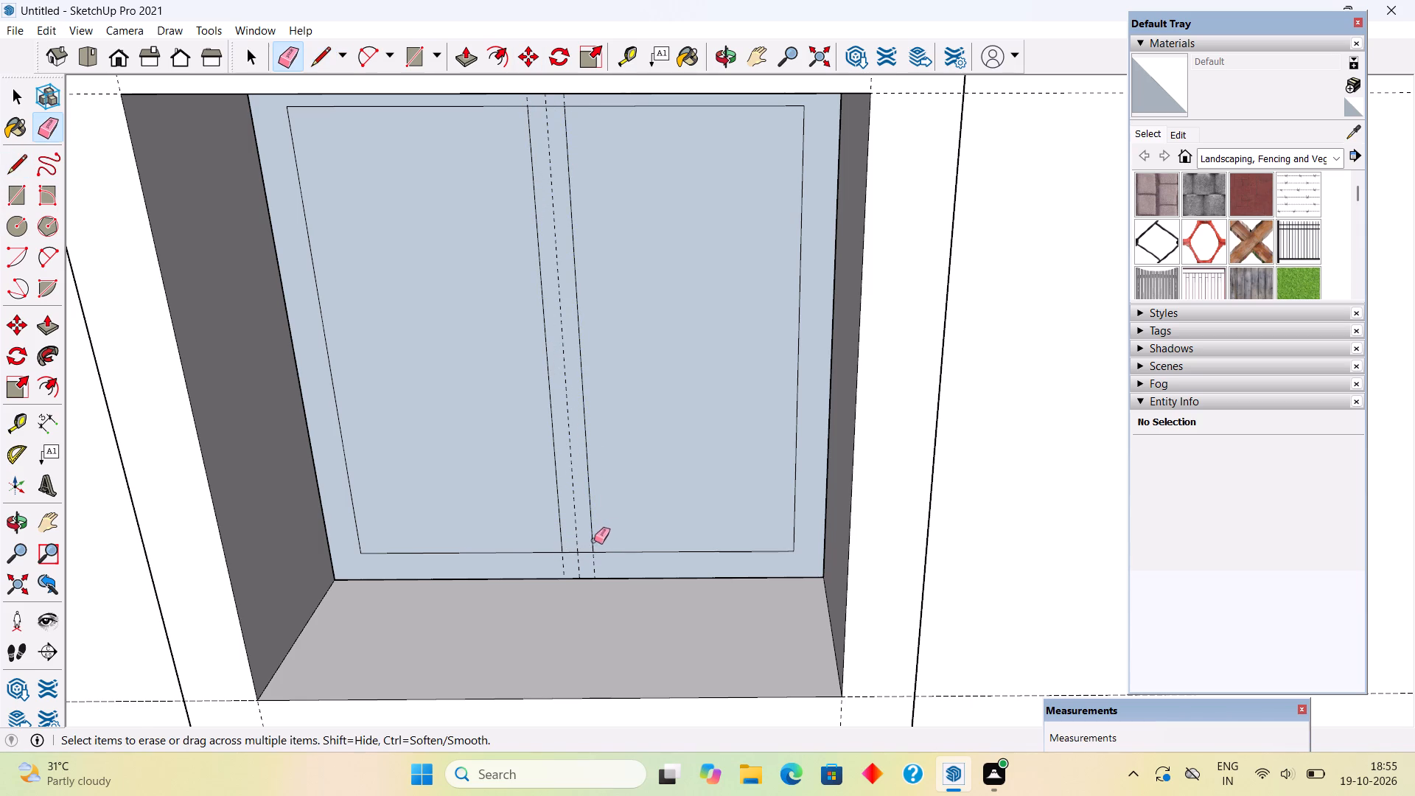
{"action": "left_click", "coordinate": [584, 551]}
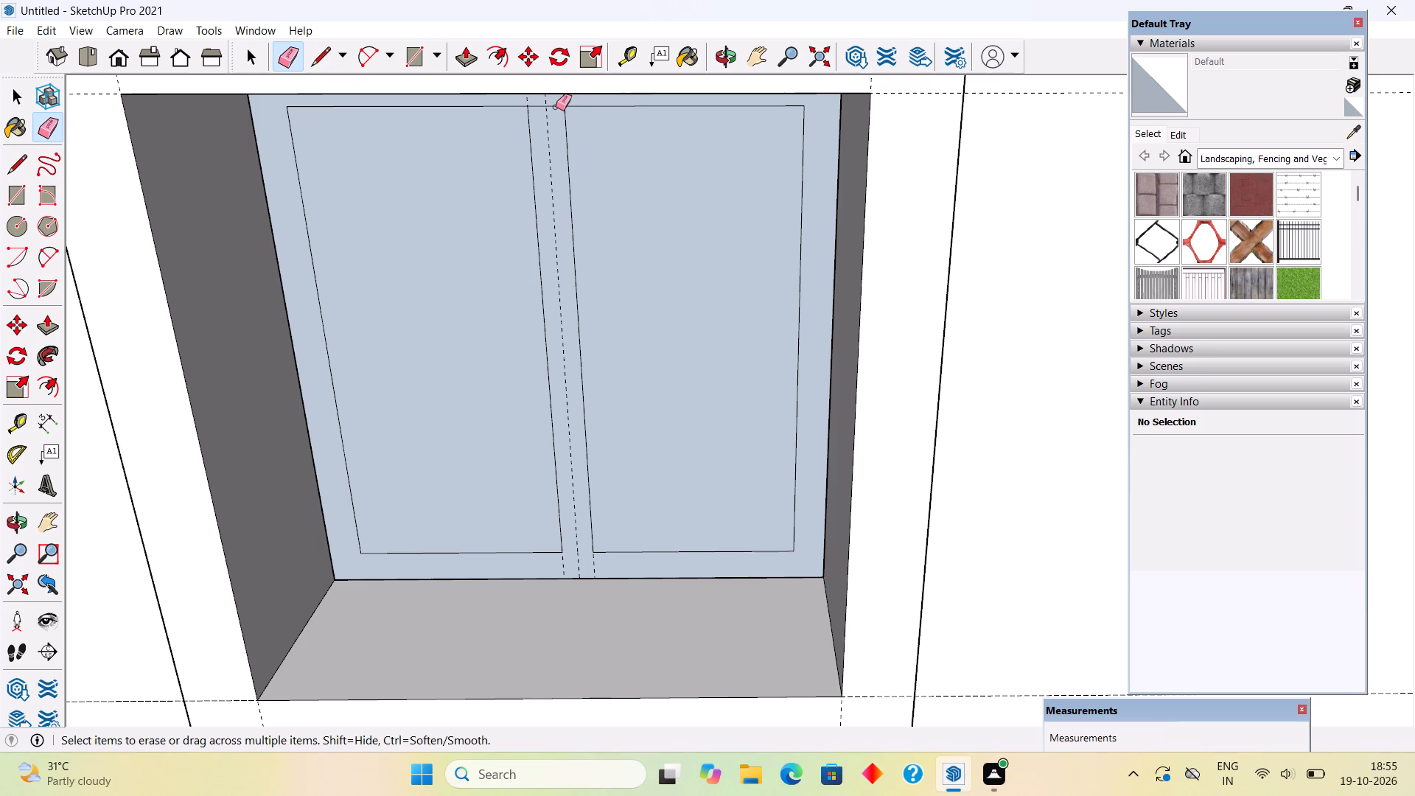
{"action": "left_click", "coordinate": [556, 107]}
Delete the two pane faces on either side of the central mullion.
{"action": "key", "text": "space"}
{"action": "left_click", "coordinate": [623, 218]}
{"action": "key", "text": "Delete"}
{"action": "left_click", "coordinate": [458, 371]}
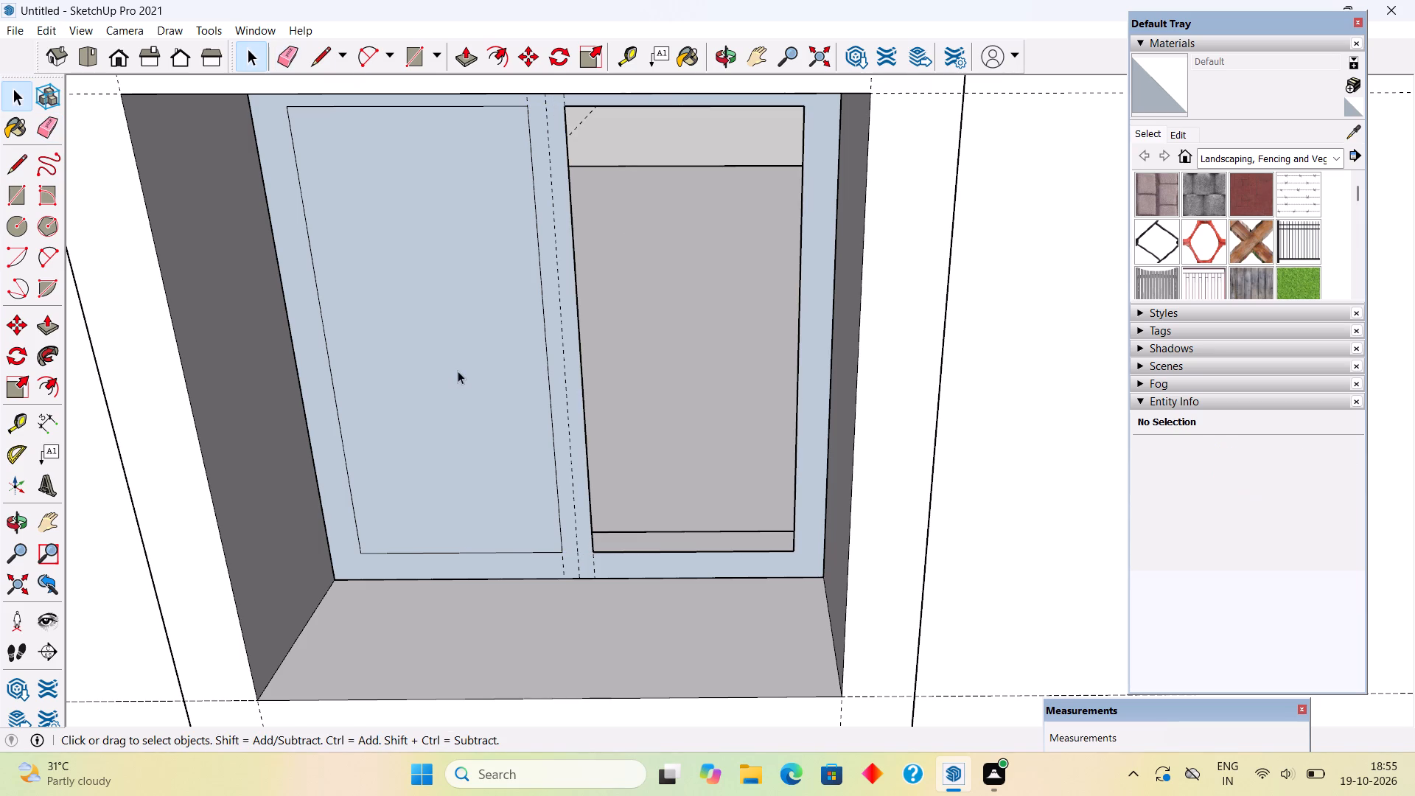
{"action": "key", "text": "Delete"}
Push/Pull the window frame face with its central mullion outward by 4".
{"action": "key", "text": "p"}
{"action": "left_click", "coordinate": [679, 563]}
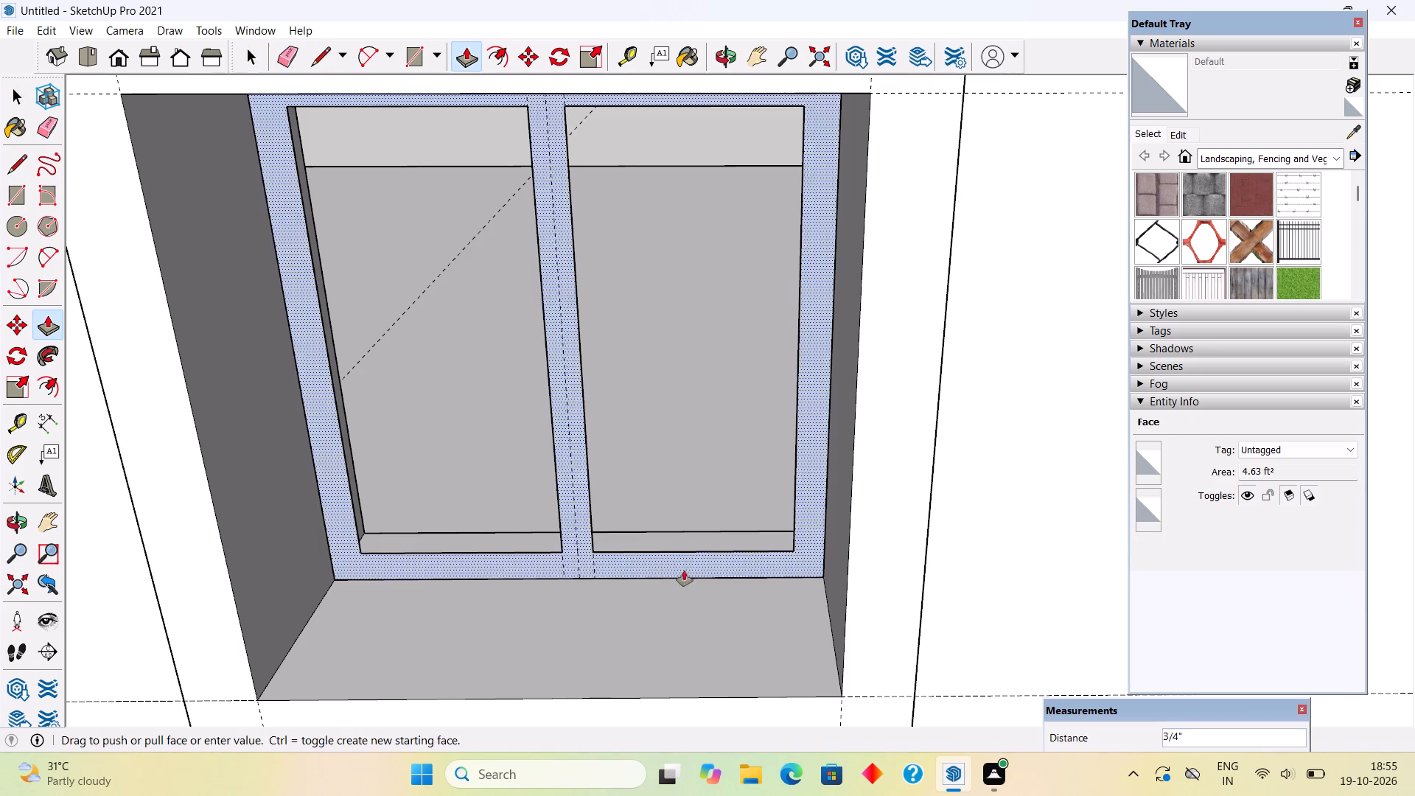
{"action": "type", "text": "4\""}
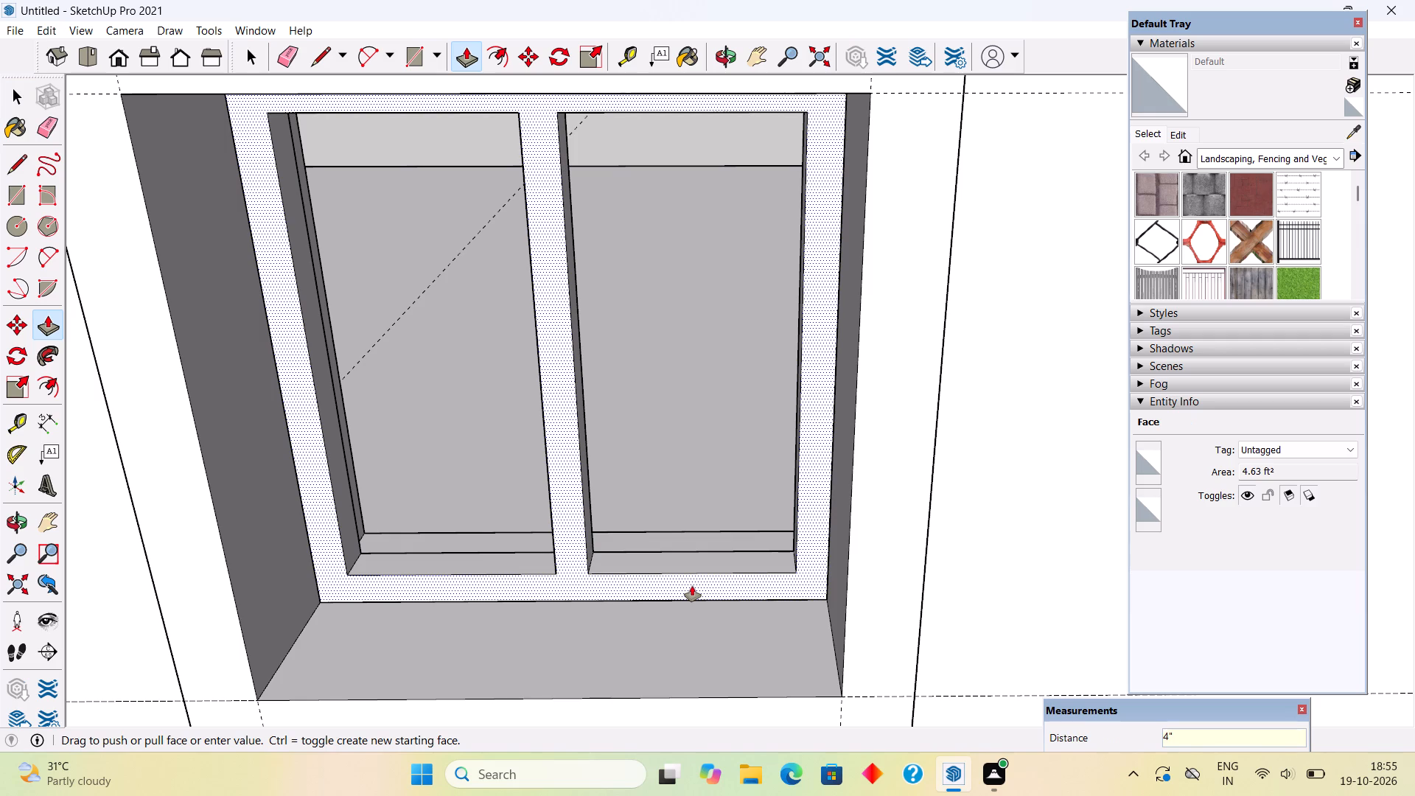
{"action": "key", "text": "Return"}
Select the whole extruded window frame and make it a group.
{"action": "key", "text": "space"}
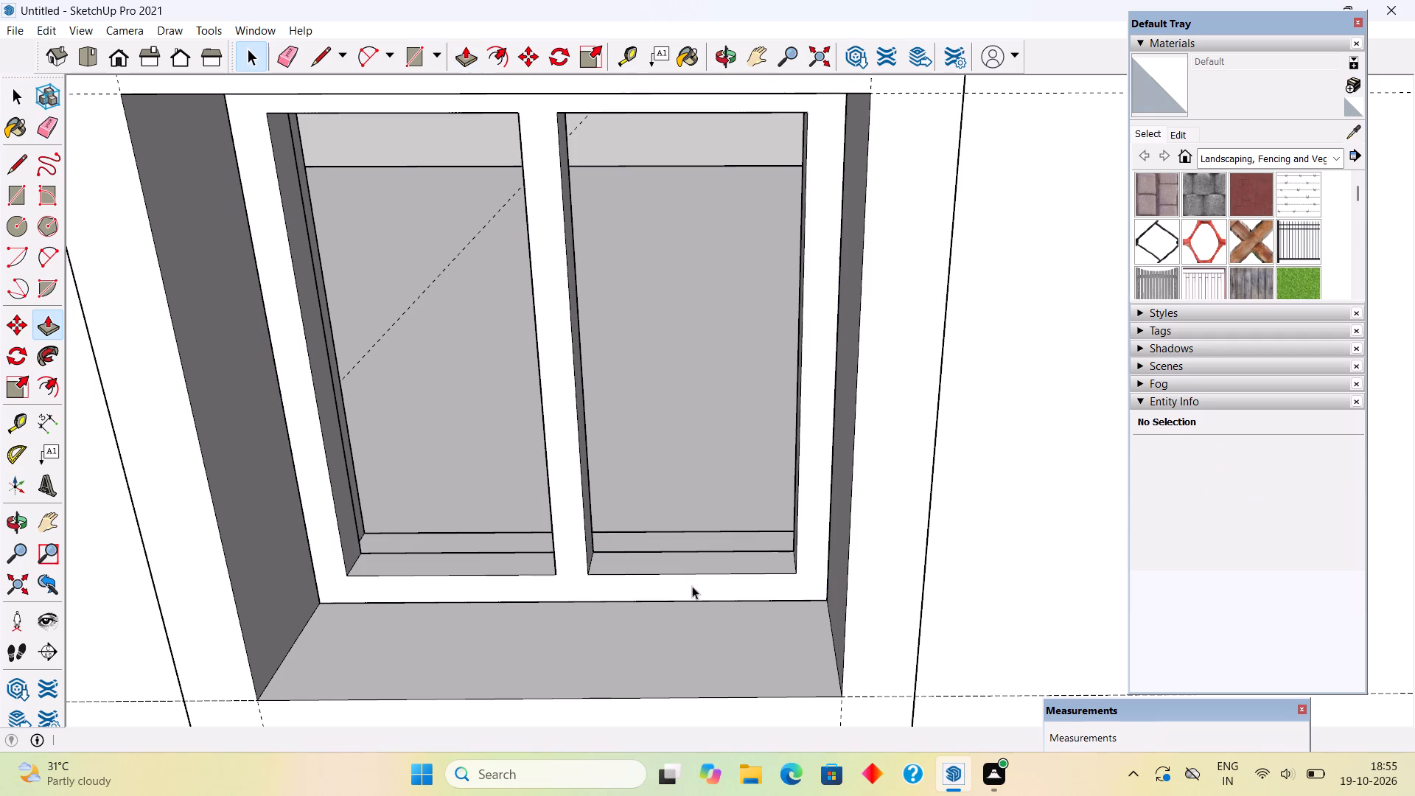
{"action": "triple_click", "coordinate": [692, 586]}
{"action": "right_click", "coordinate": [692, 586]}
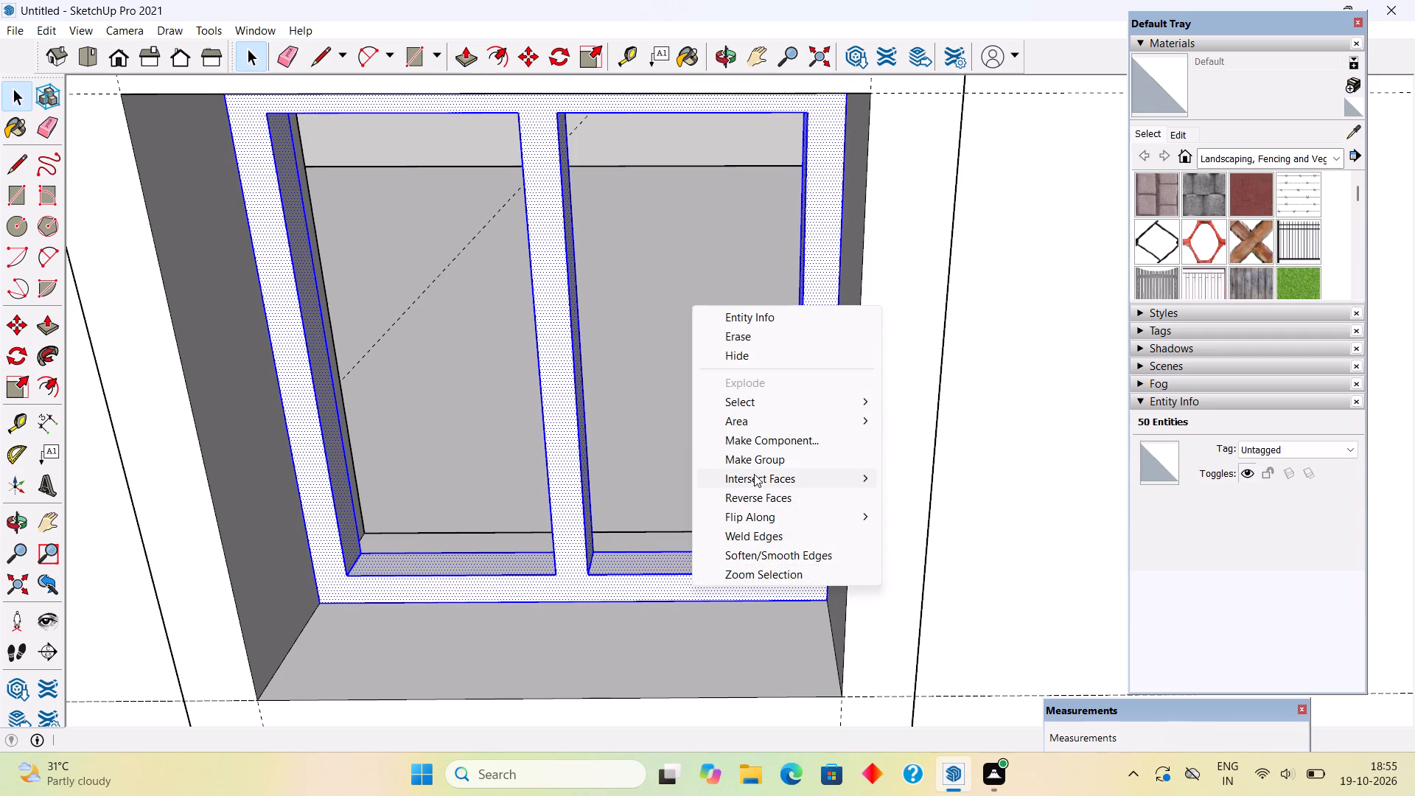
{"action": "left_click", "coordinate": [749, 450]}
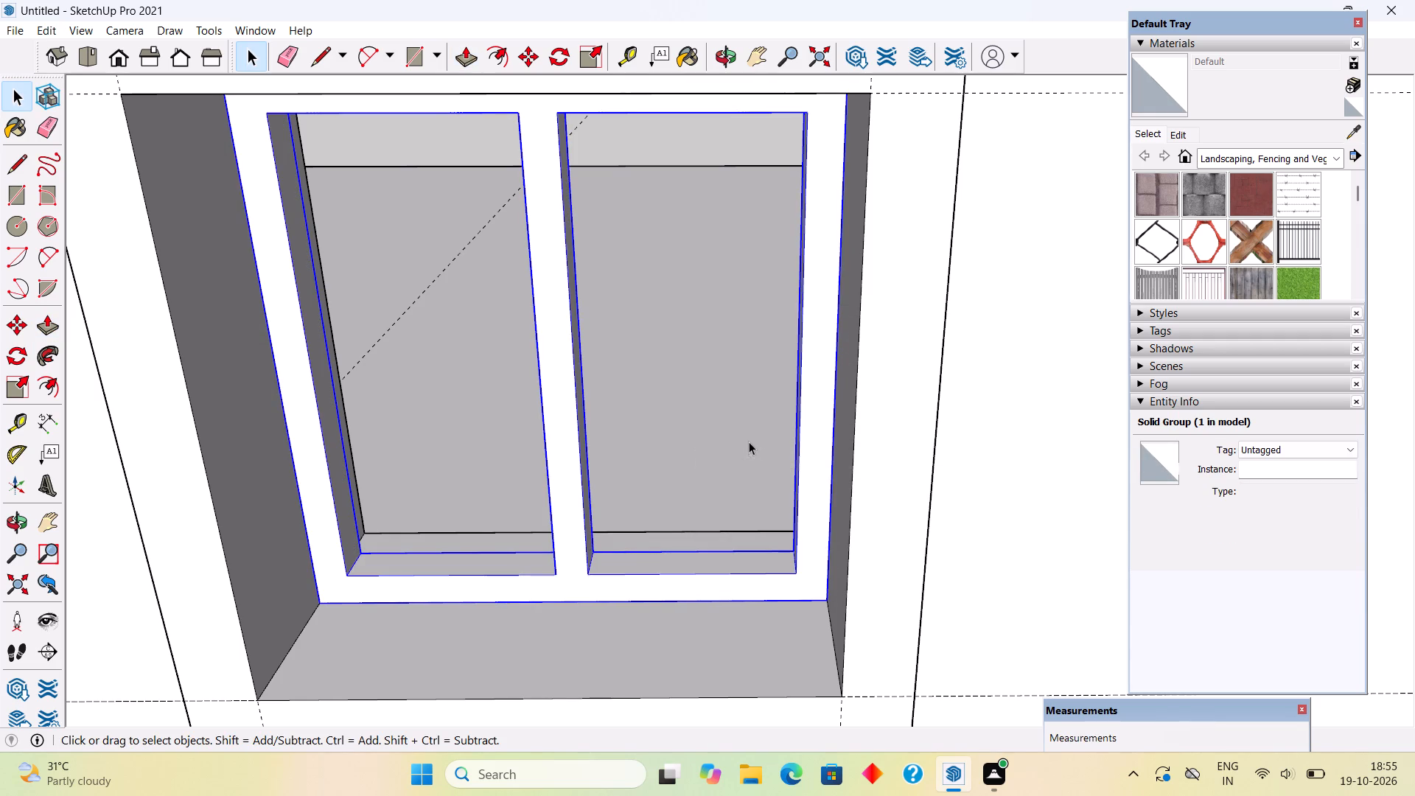
{"action": "left_click", "coordinate": [700, 157]}
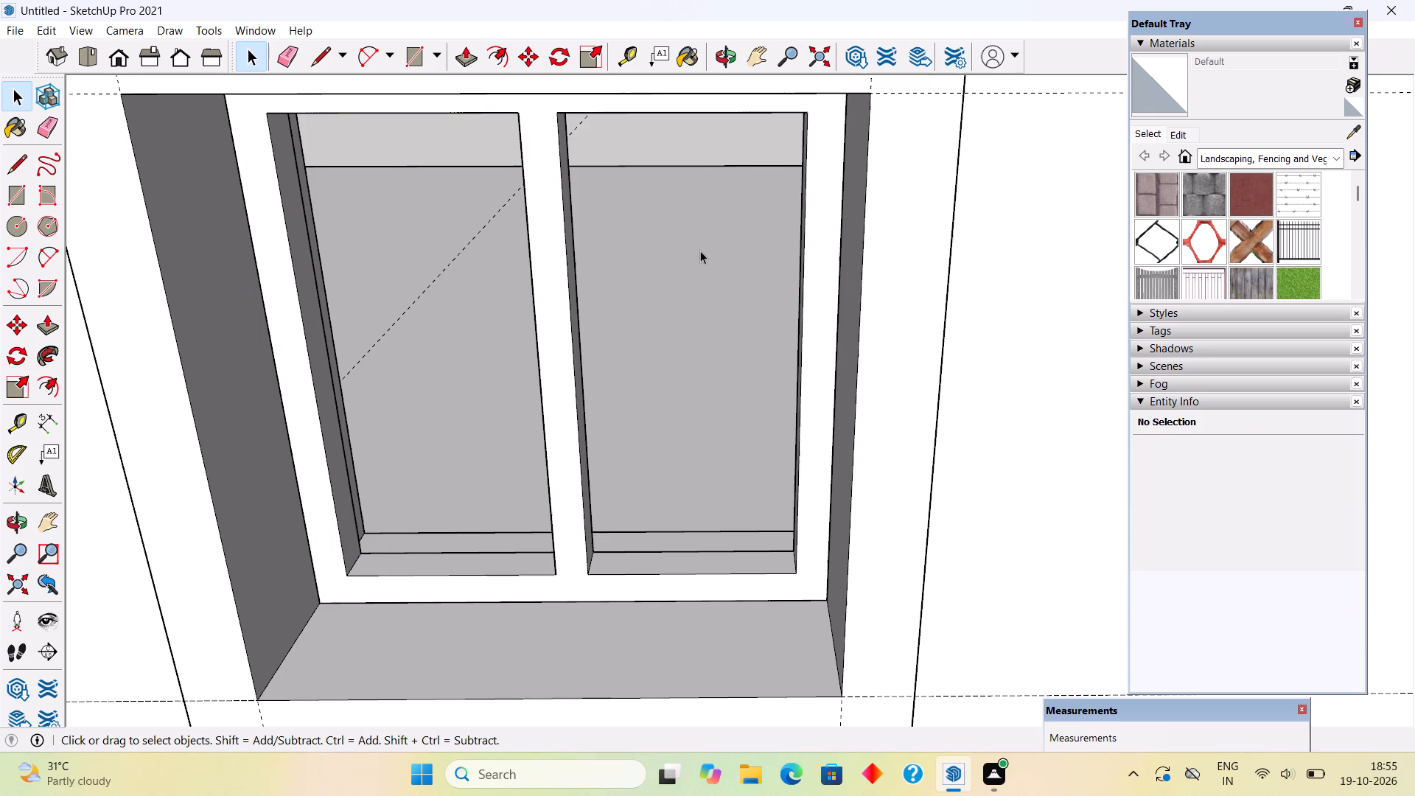
Move the window frame group 4" deeper into the wall opening, from its front bottom corner.
{"action": "middle_click_drag", "start_coordinate": [676, 311], "coordinate": [677, 328]}
{"action": "scroll", "coordinate": [677, 328], "scroll_direction": "down", "scroll_amount": 3}
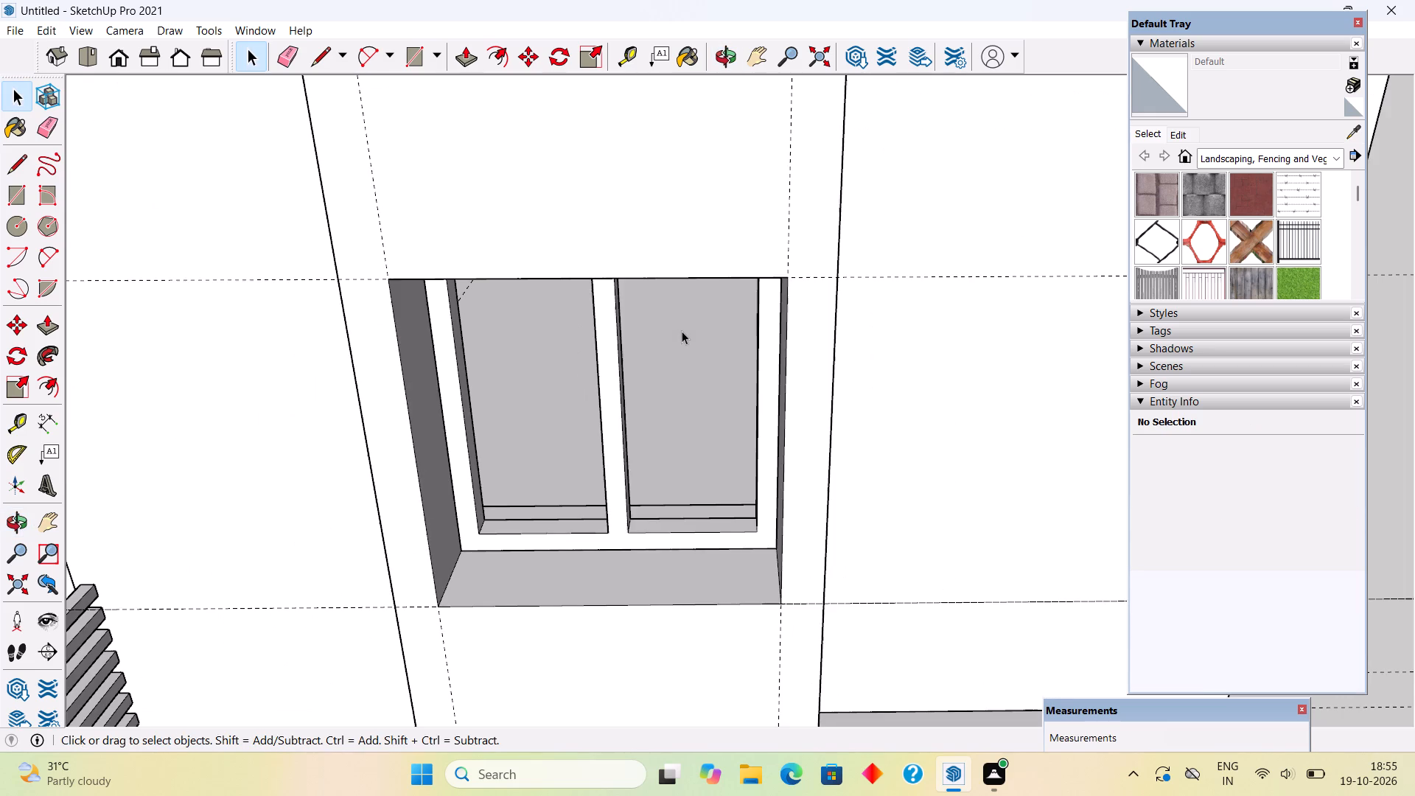
{"action": "middle_click_drag", "start_coordinate": [682, 331], "coordinate": [685, 305]}
{"action": "scroll", "coordinate": [719, 441], "scroll_direction": "up", "scroll_amount": 8}
{"action": "scroll", "coordinate": [724, 458], "scroll_direction": "down", "scroll_amount": 5}
{"action": "middle_click_drag", "start_coordinate": [806, 542], "coordinate": [811, 495]}
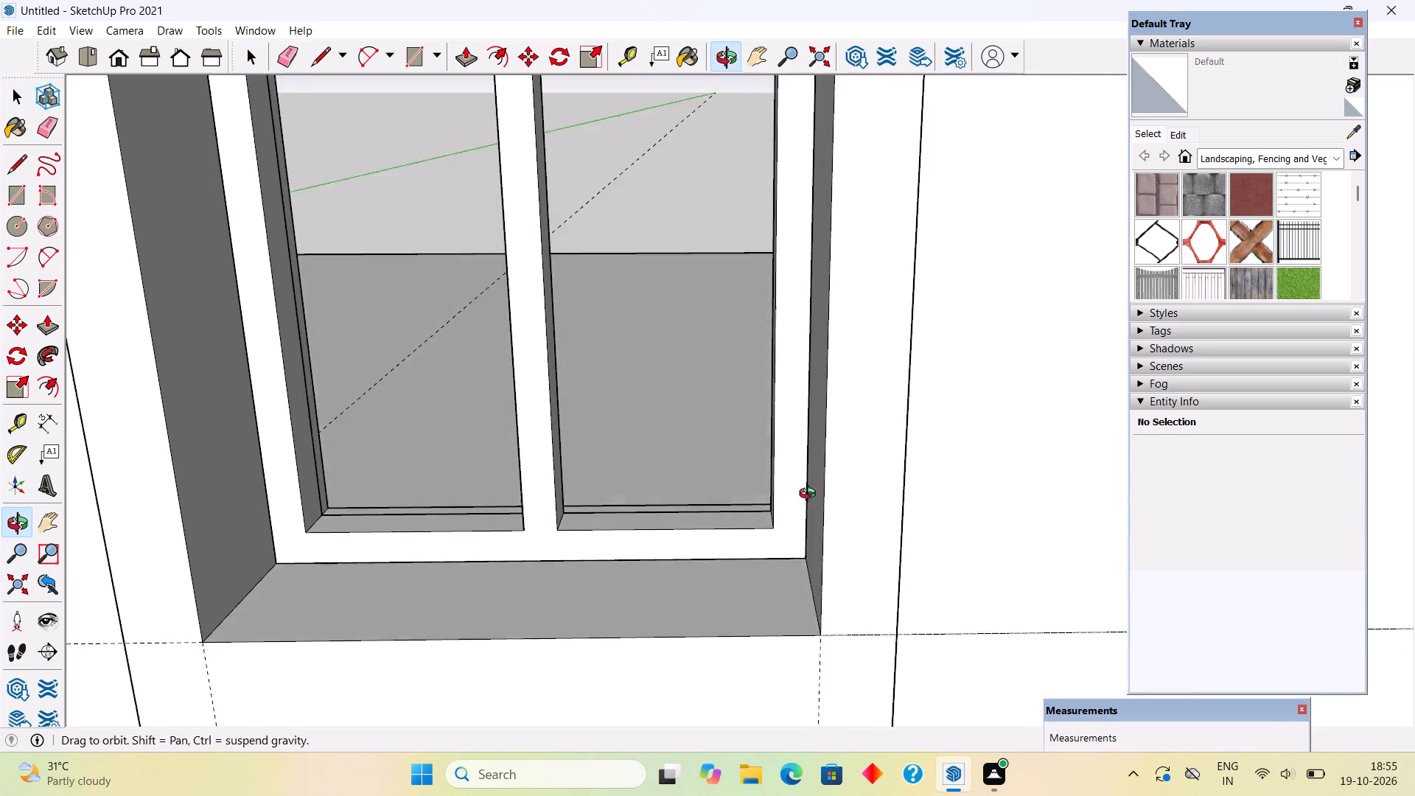
{"action": "middle_click_drag", "start_coordinate": [811, 495], "coordinate": [864, 526]}
{"action": "left_click", "coordinate": [807, 531]}
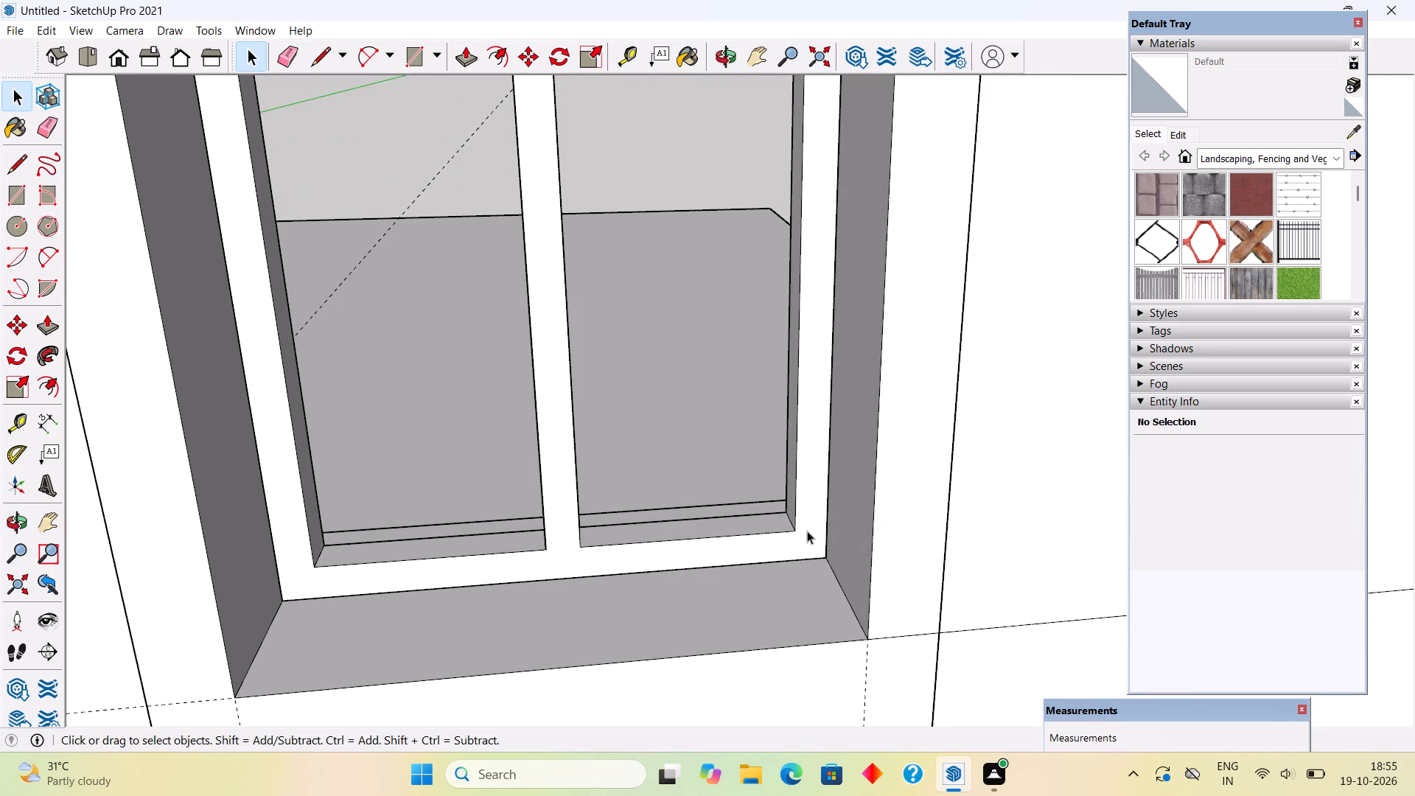
{"action": "key", "text": "m"}
{"action": "left_click", "coordinate": [819, 558]}
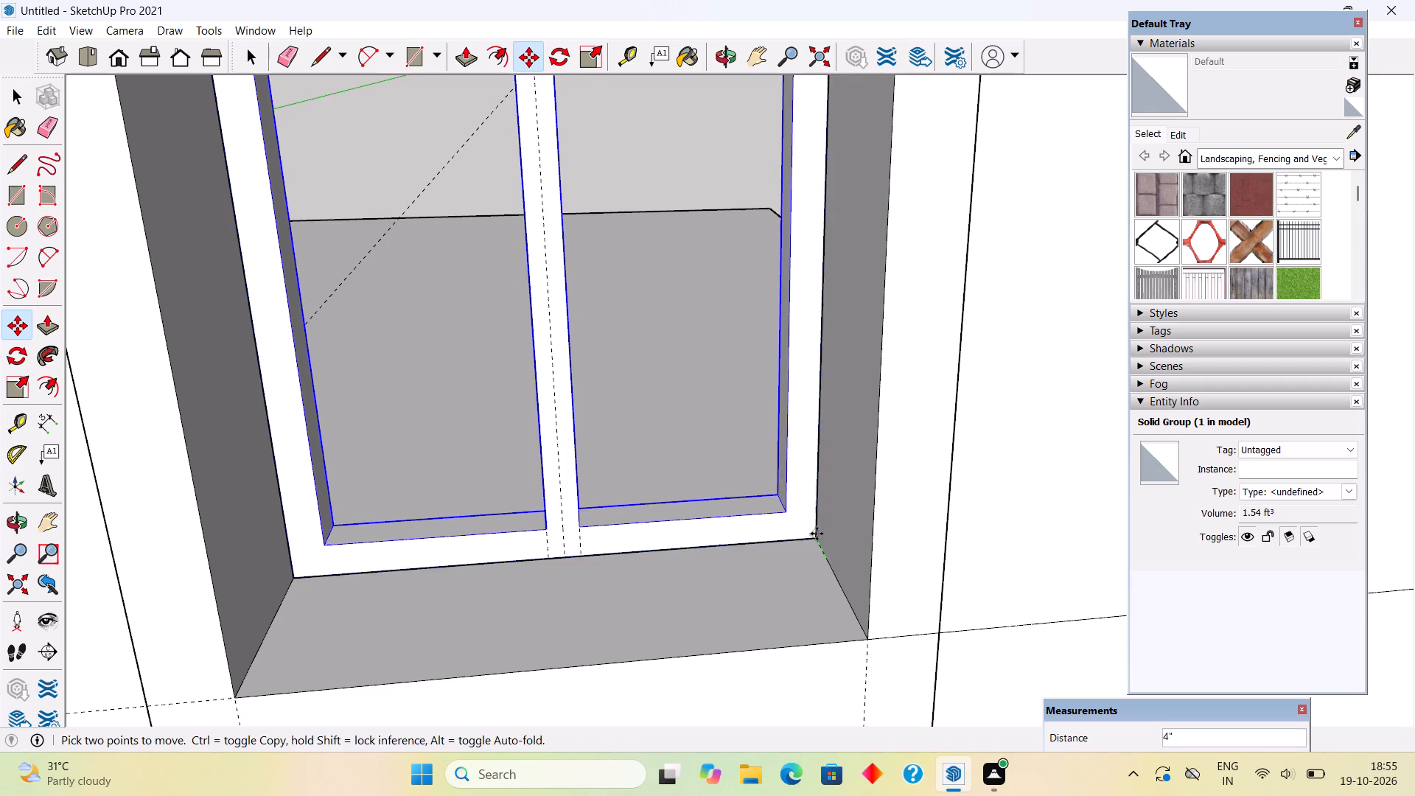
{"action": "left_click", "coordinate": [814, 531]}
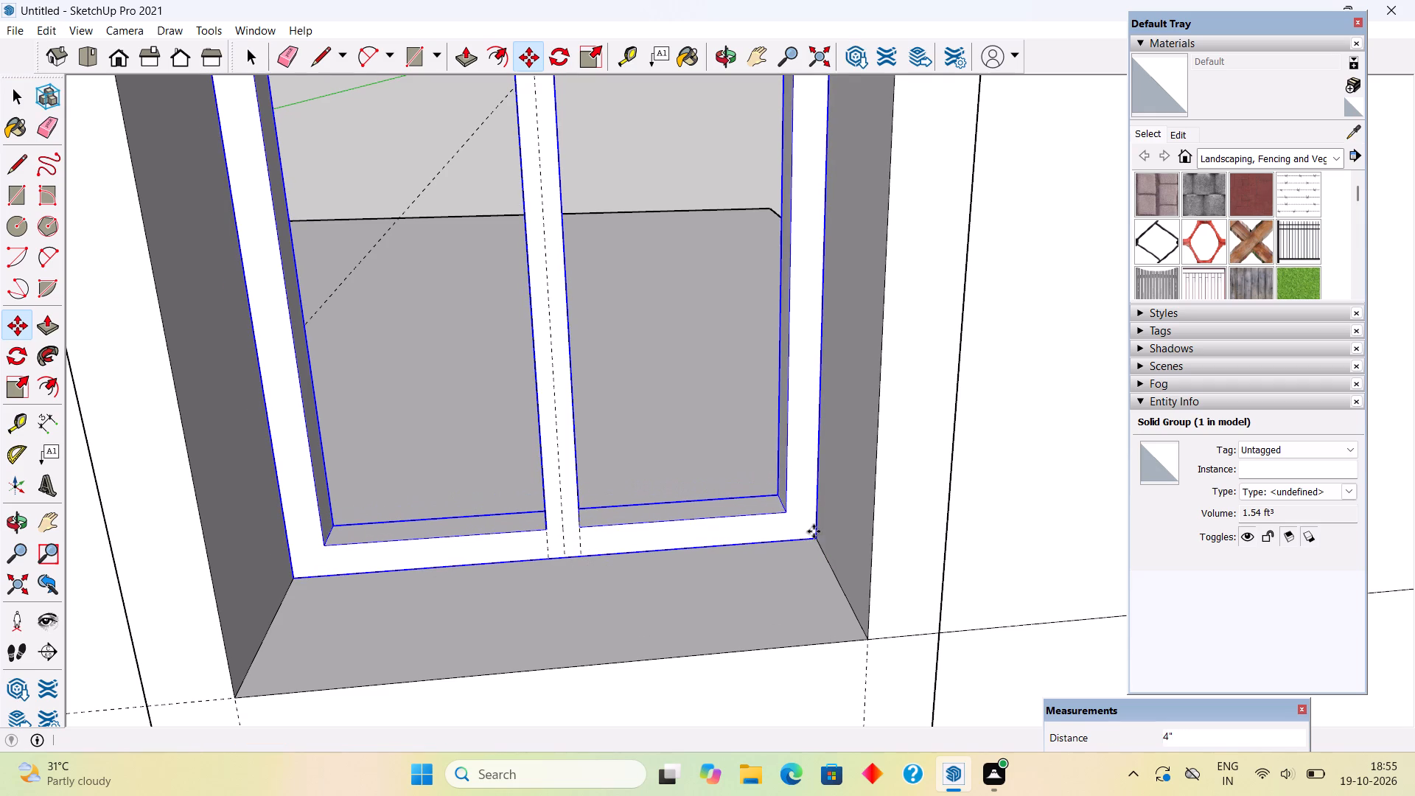
{"action": "key", "text": "space"}
{"action": "left_click", "coordinate": [650, 188]}
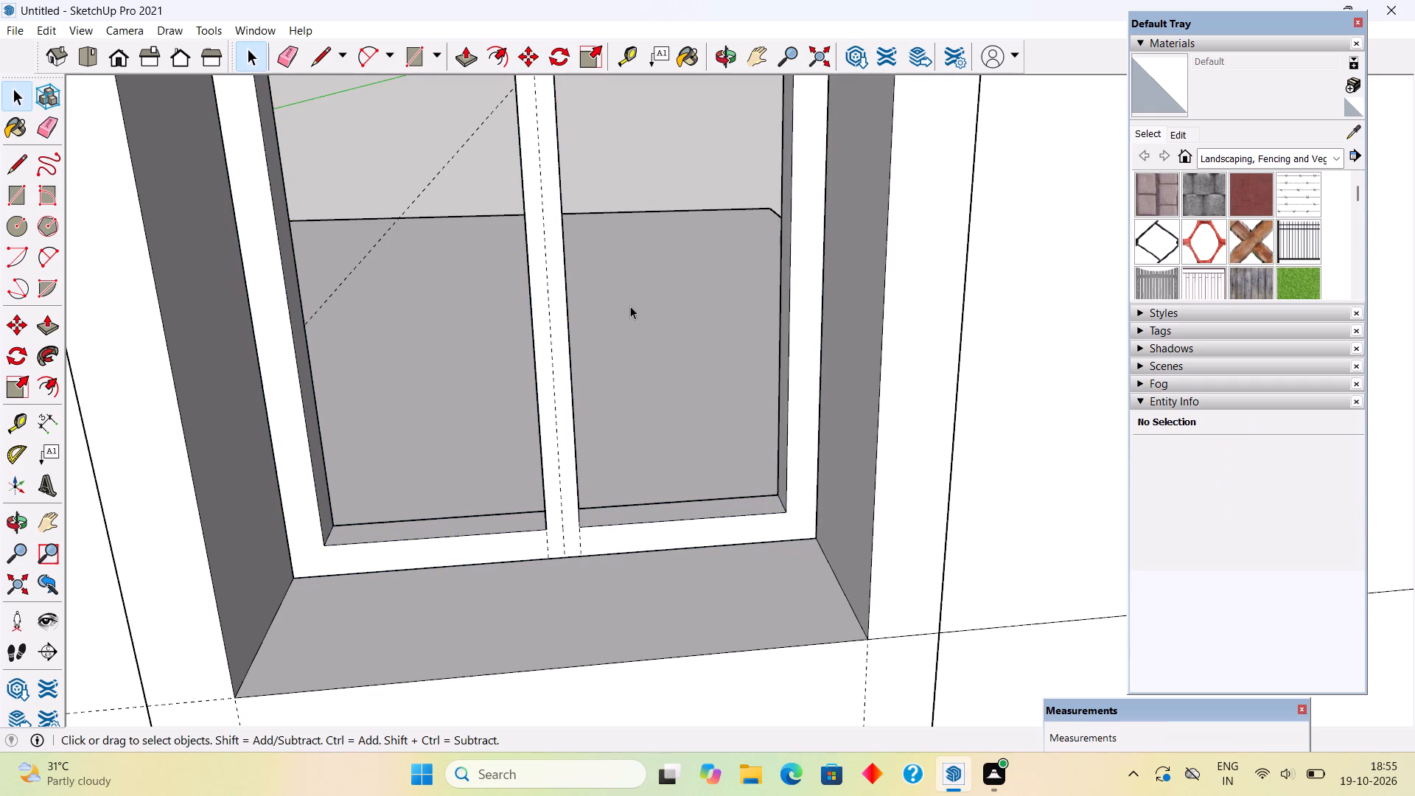
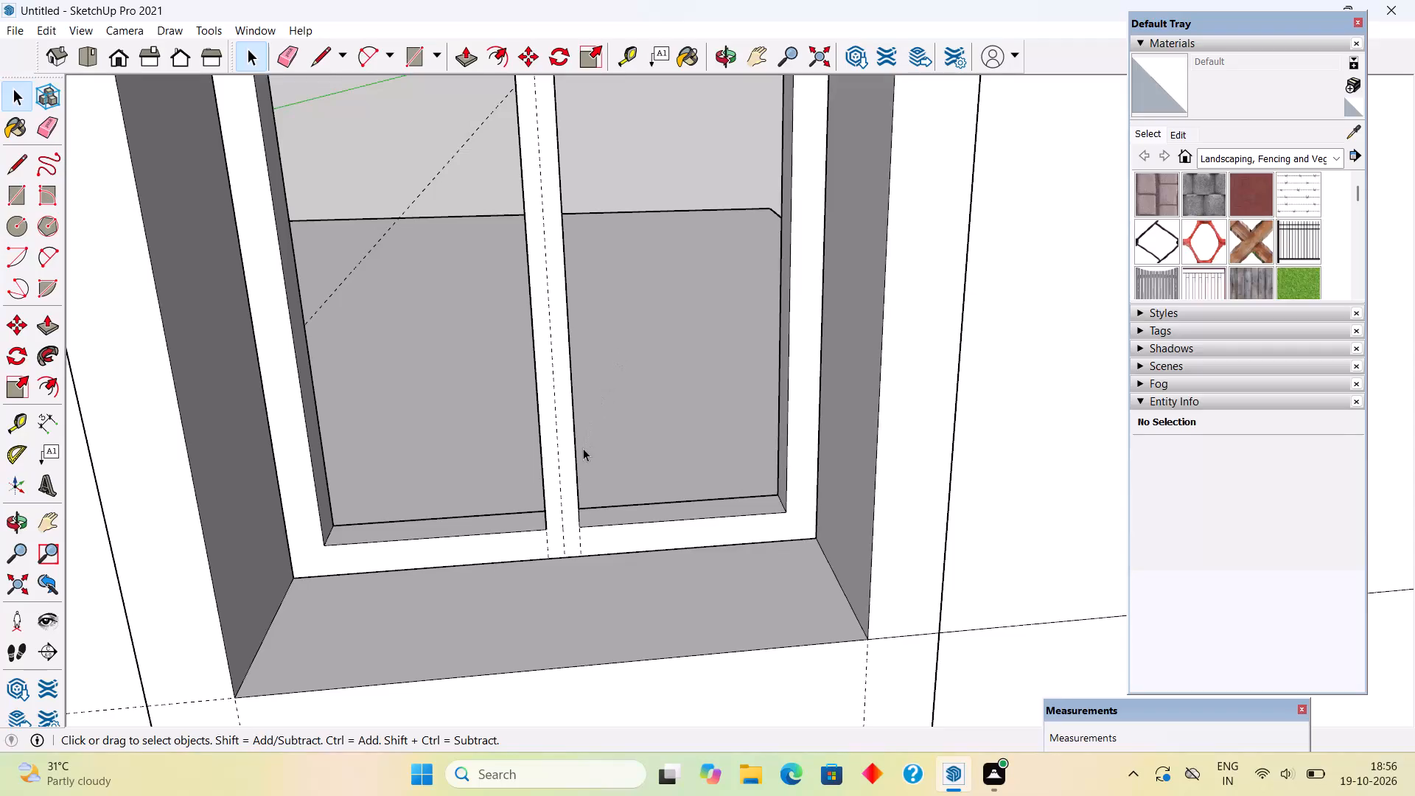
Place a vertical guide down the middle of the inner face of the window frame's left jamb.
{"action": "scroll", "coordinate": [583, 432], "scroll_direction": "down", "scroll_amount": 11}
{"action": "middle_click_drag", "start_coordinate": [573, 383], "coordinate": [423, 286]}
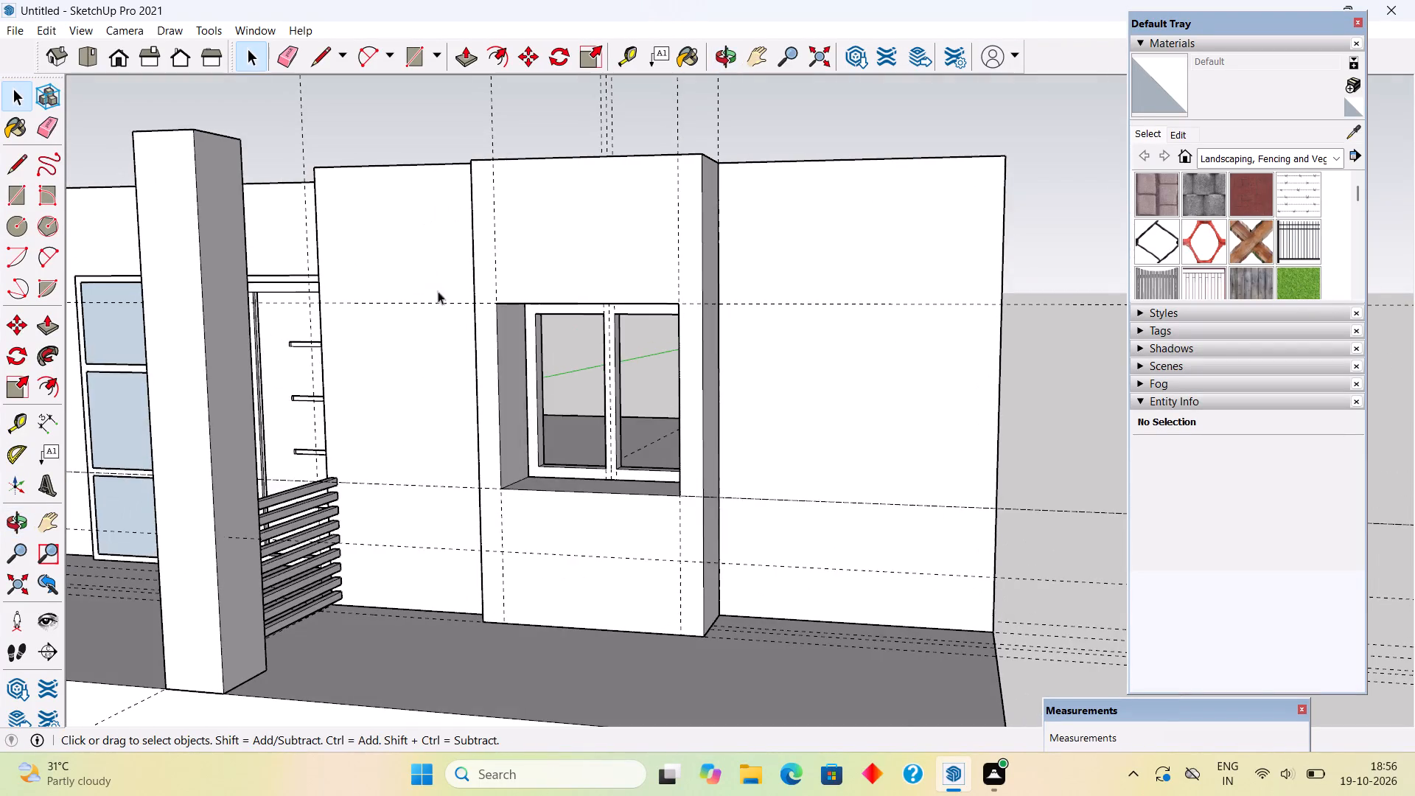
{"action": "scroll", "coordinate": [505, 323], "scroll_direction": "up", "scroll_amount": 11}
{"action": "scroll", "coordinate": [618, 338], "scroll_direction": "up", "scroll_amount": 1}
{"action": "middle_click_drag", "start_coordinate": [559, 307], "coordinate": [534, 306]}
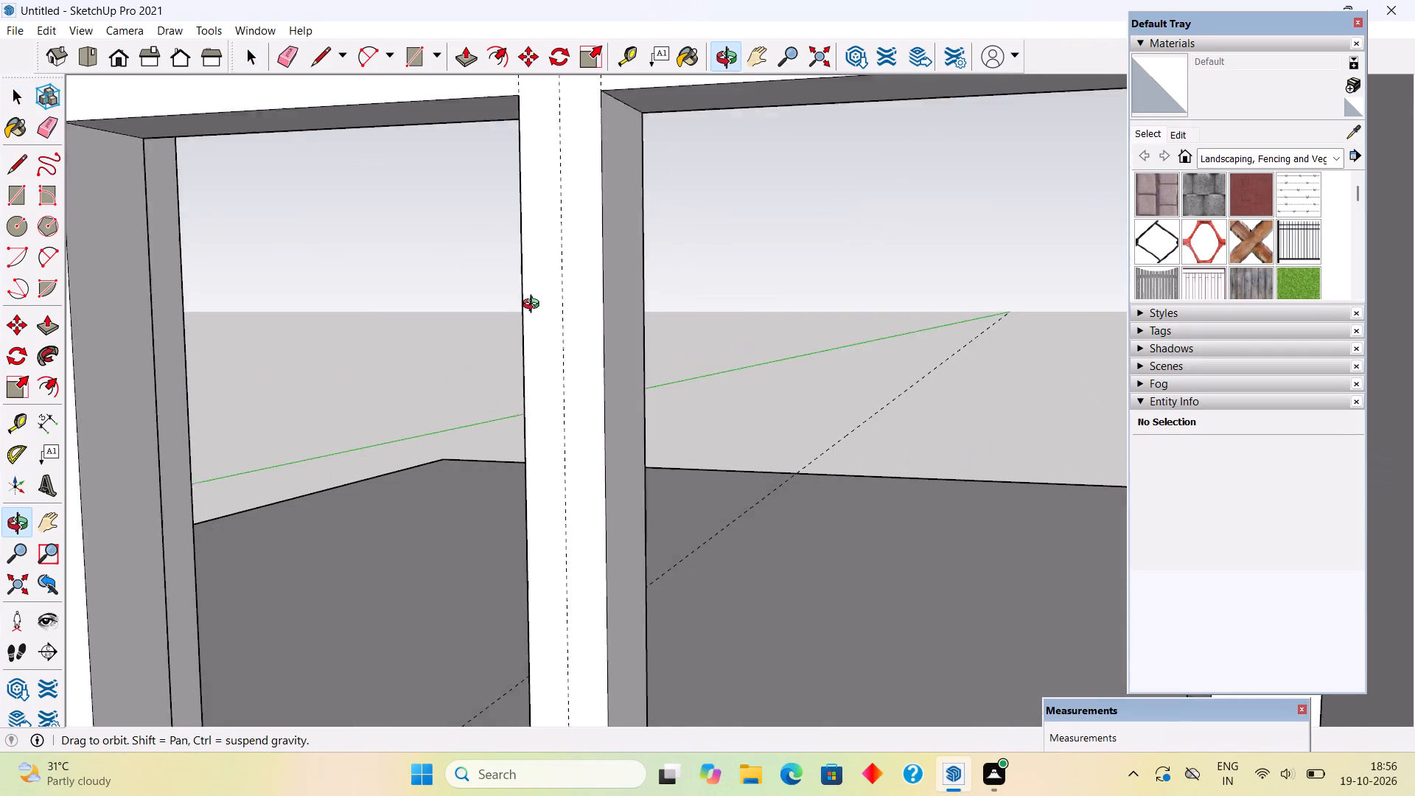
{"action": "middle_click_drag", "start_coordinate": [534, 306], "coordinate": [534, 309]}
{"action": "scroll", "coordinate": [534, 309], "scroll_direction": "down", "scroll_amount": 3}
{"action": "middle_click_drag", "start_coordinate": [537, 307], "coordinate": [528, 245]}
{"action": "scroll", "coordinate": [528, 245], "scroll_direction": "down", "scroll_amount": 2}
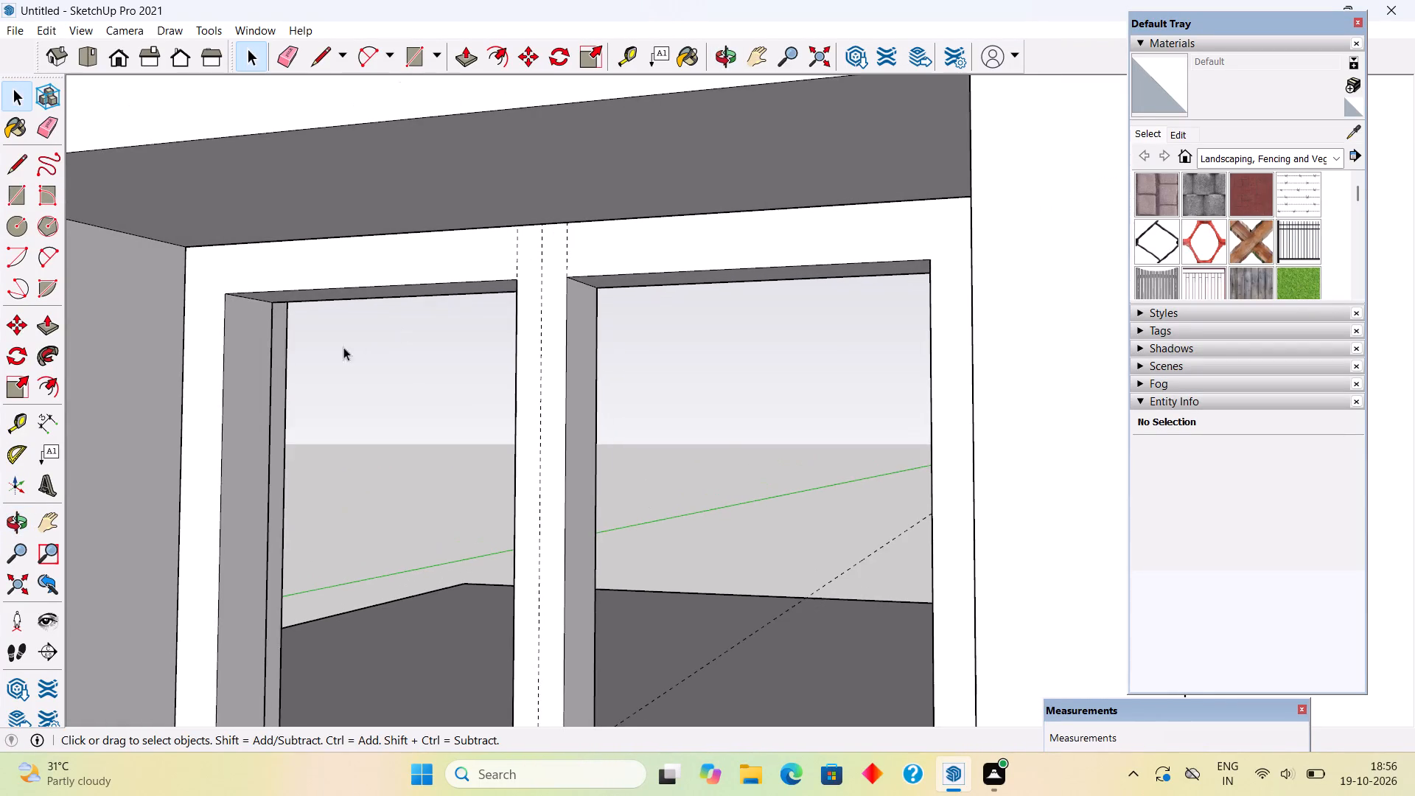
{"action": "scroll", "coordinate": [317, 243], "scroll_direction": "up", "scroll_amount": 1}
{"action": "scroll", "coordinate": [321, 234], "scroll_direction": "down", "scroll_amount": 5}
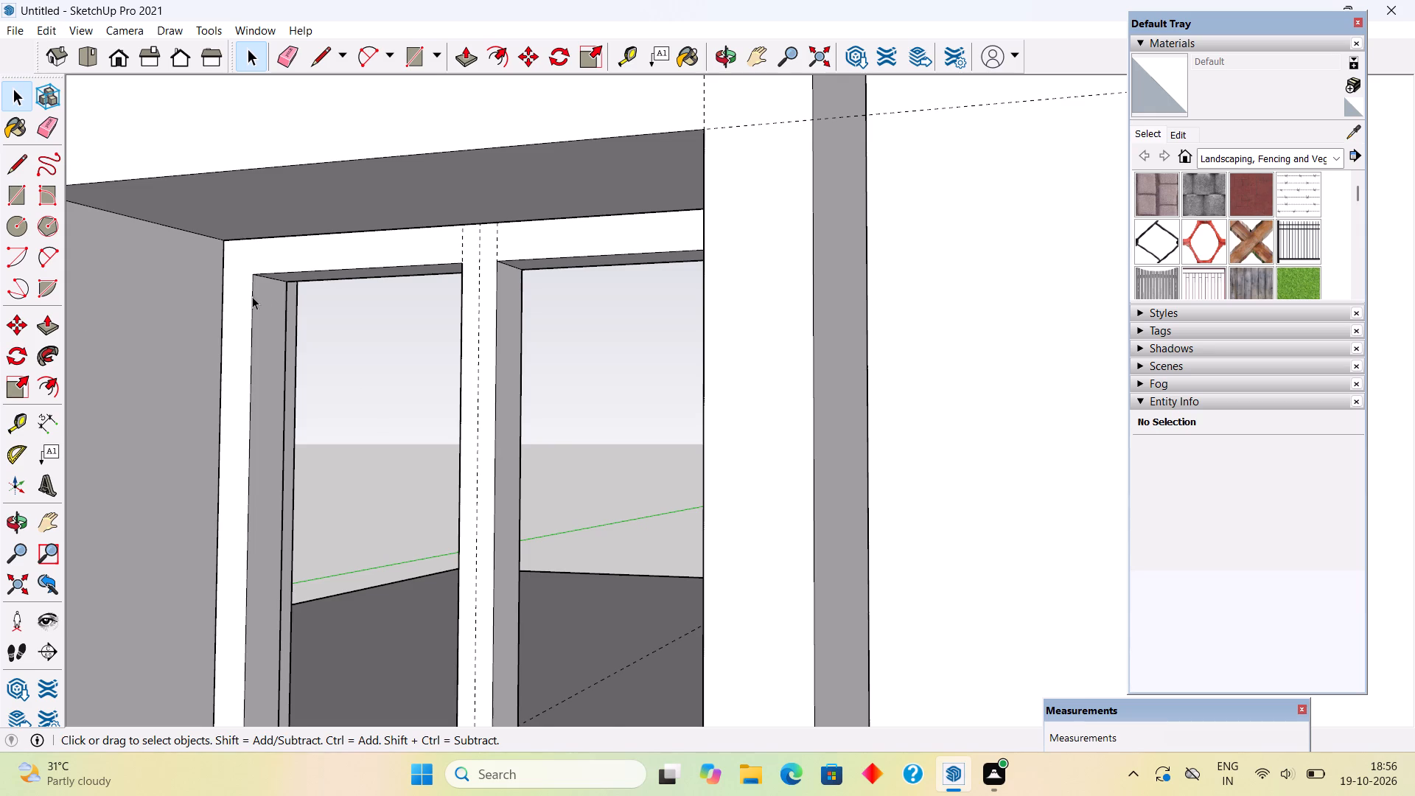
{"action": "scroll", "coordinate": [250, 296], "scroll_direction": "up", "scroll_amount": 7}
{"action": "middle_click_drag", "start_coordinate": [297, 318], "coordinate": [226, 372]}
{"action": "middle_click_drag", "start_coordinate": [328, 288], "coordinate": [299, 220]}
{"action": "scroll", "coordinate": [335, 349], "scroll_direction": "up", "scroll_amount": 4}
{"action": "key", "text": "t"}
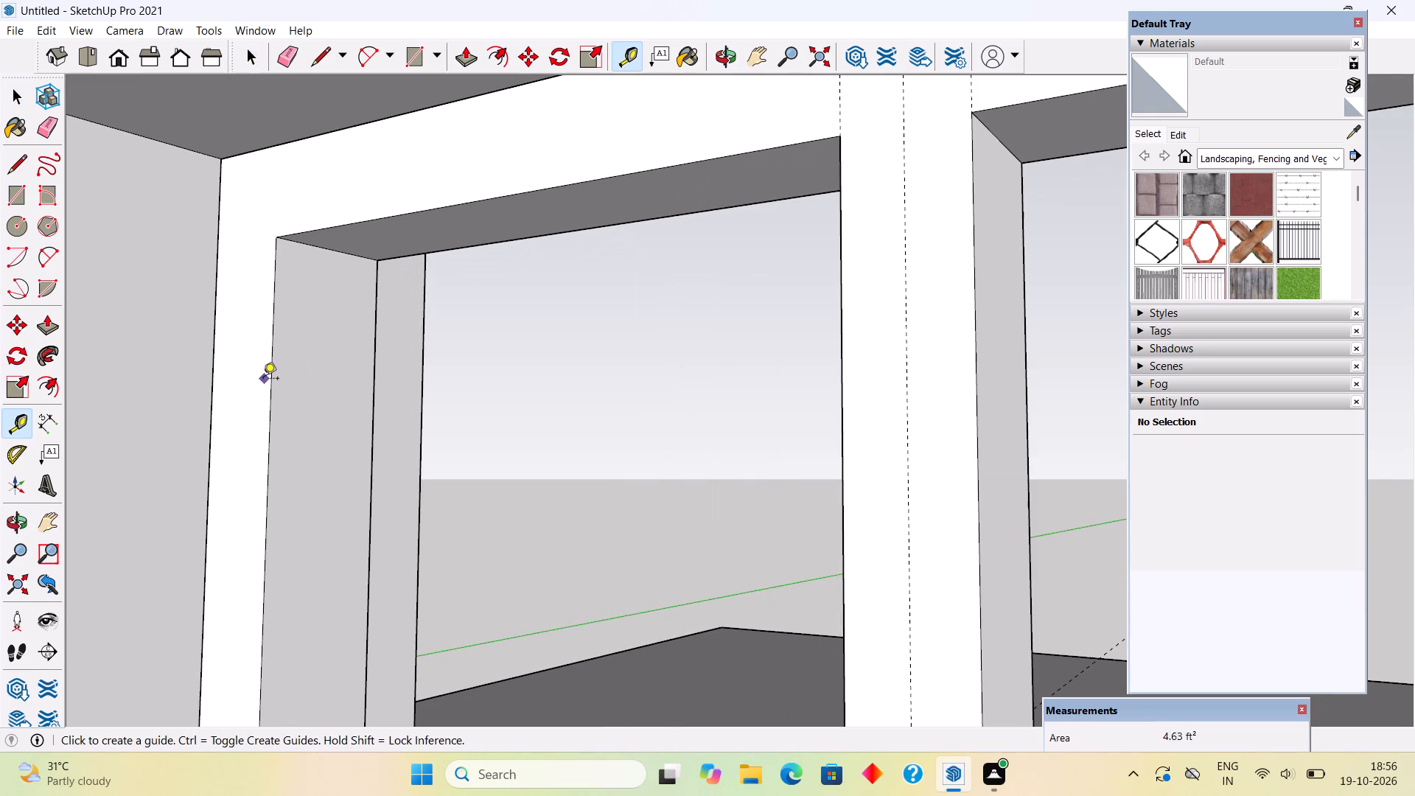
{"action": "left_click", "coordinate": [276, 384]}
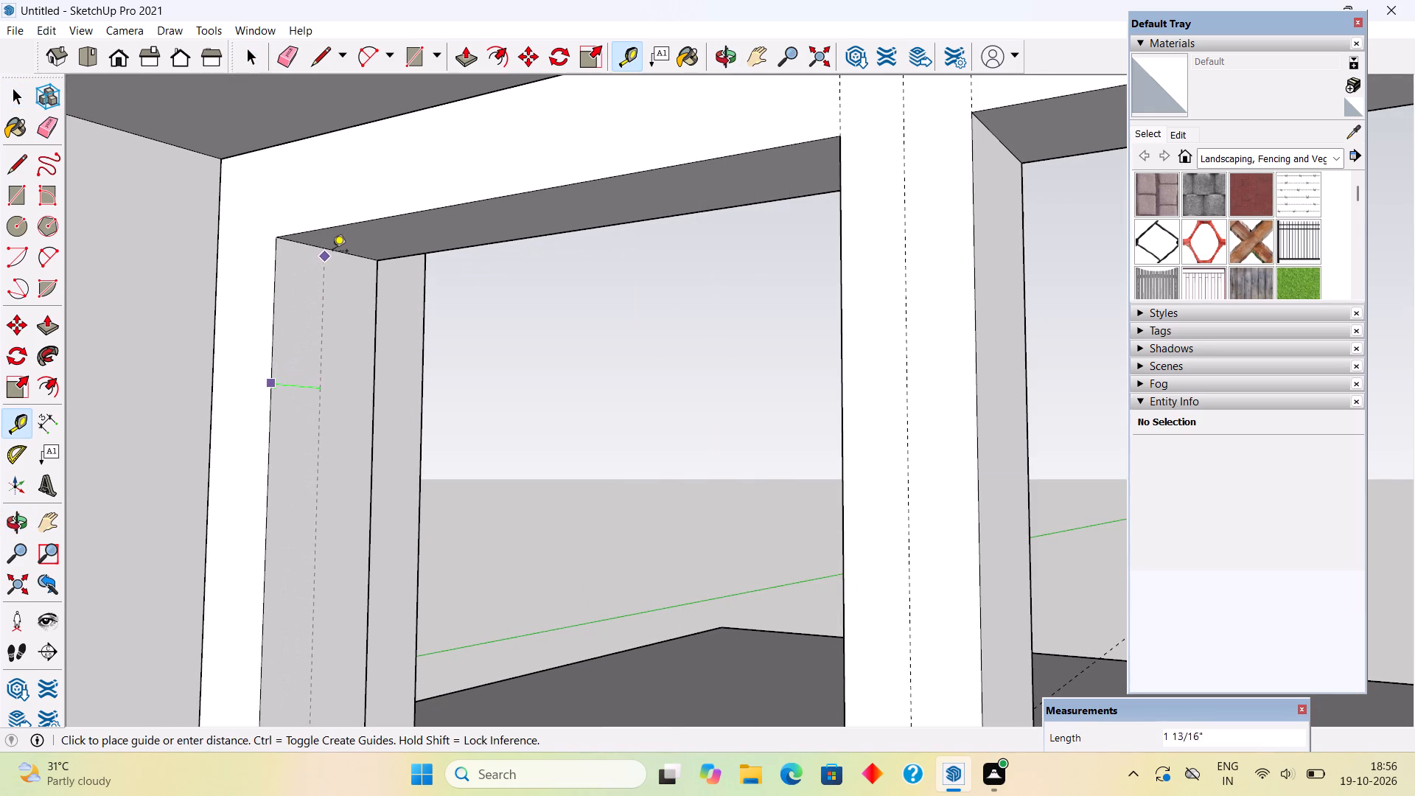
{"action": "left_click", "coordinate": [336, 249]}
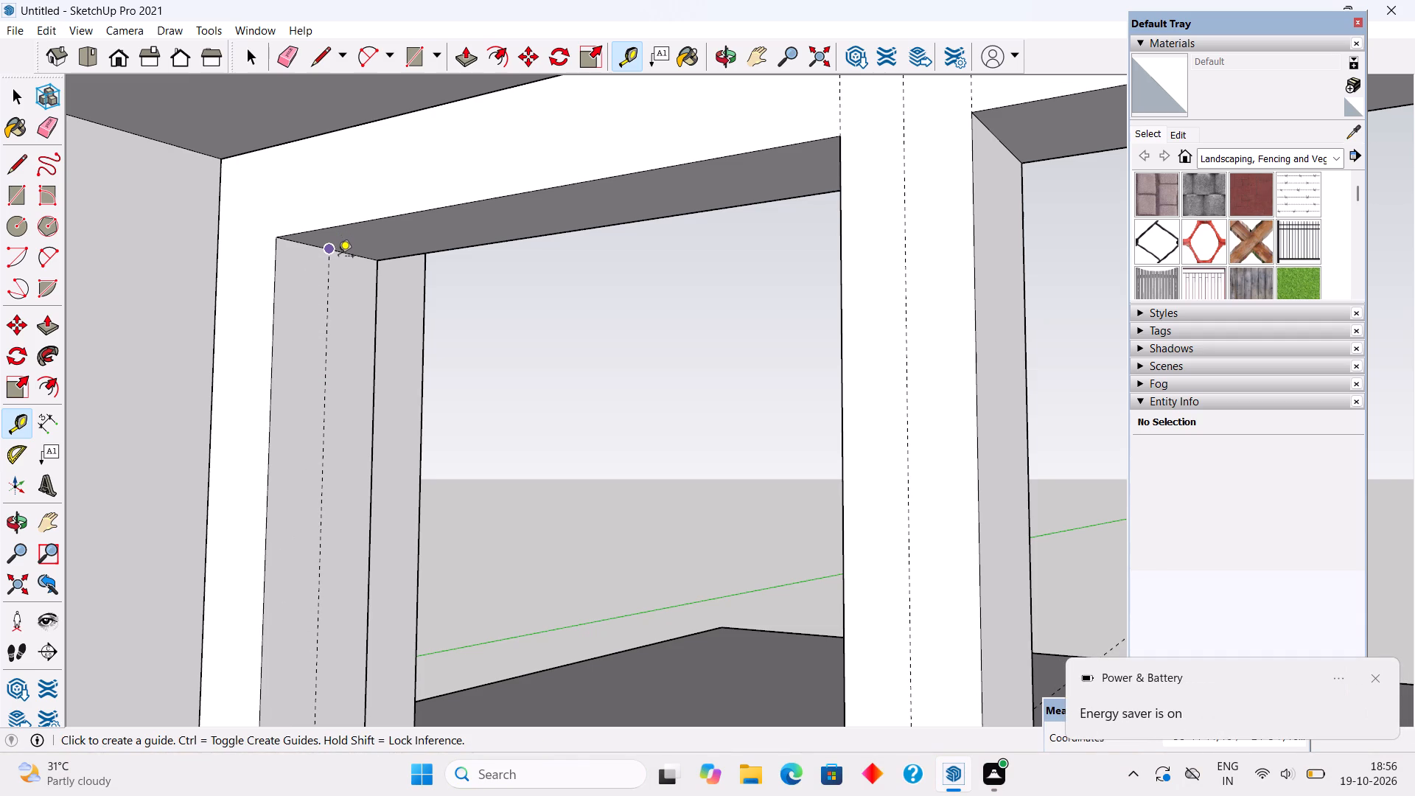
Draw a circle of about 5/16" radius centred on the guide near the top of the jamb's inner face.
{"action": "key", "text": "c"}
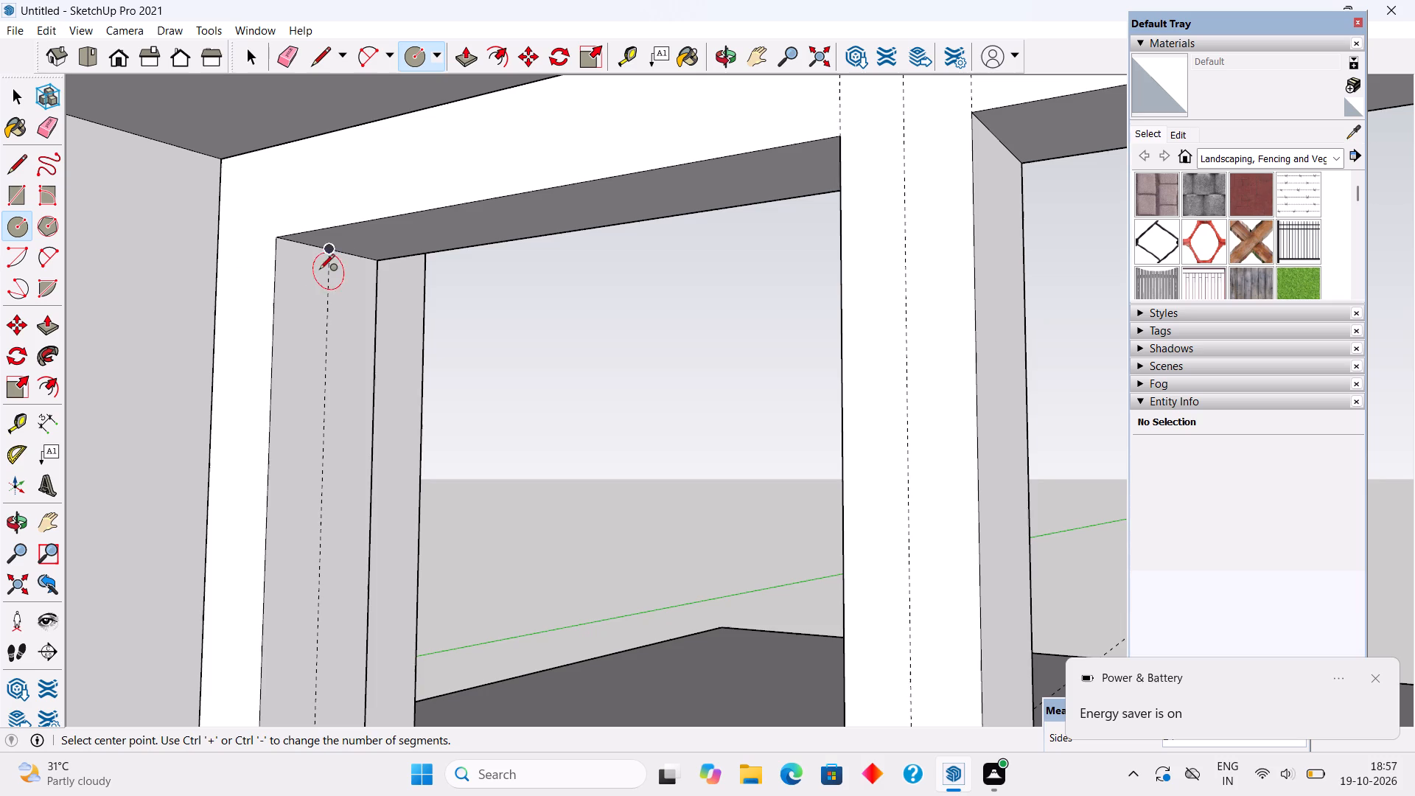
{"action": "scroll", "coordinate": [330, 284], "scroll_direction": "up", "scroll_amount": 6}
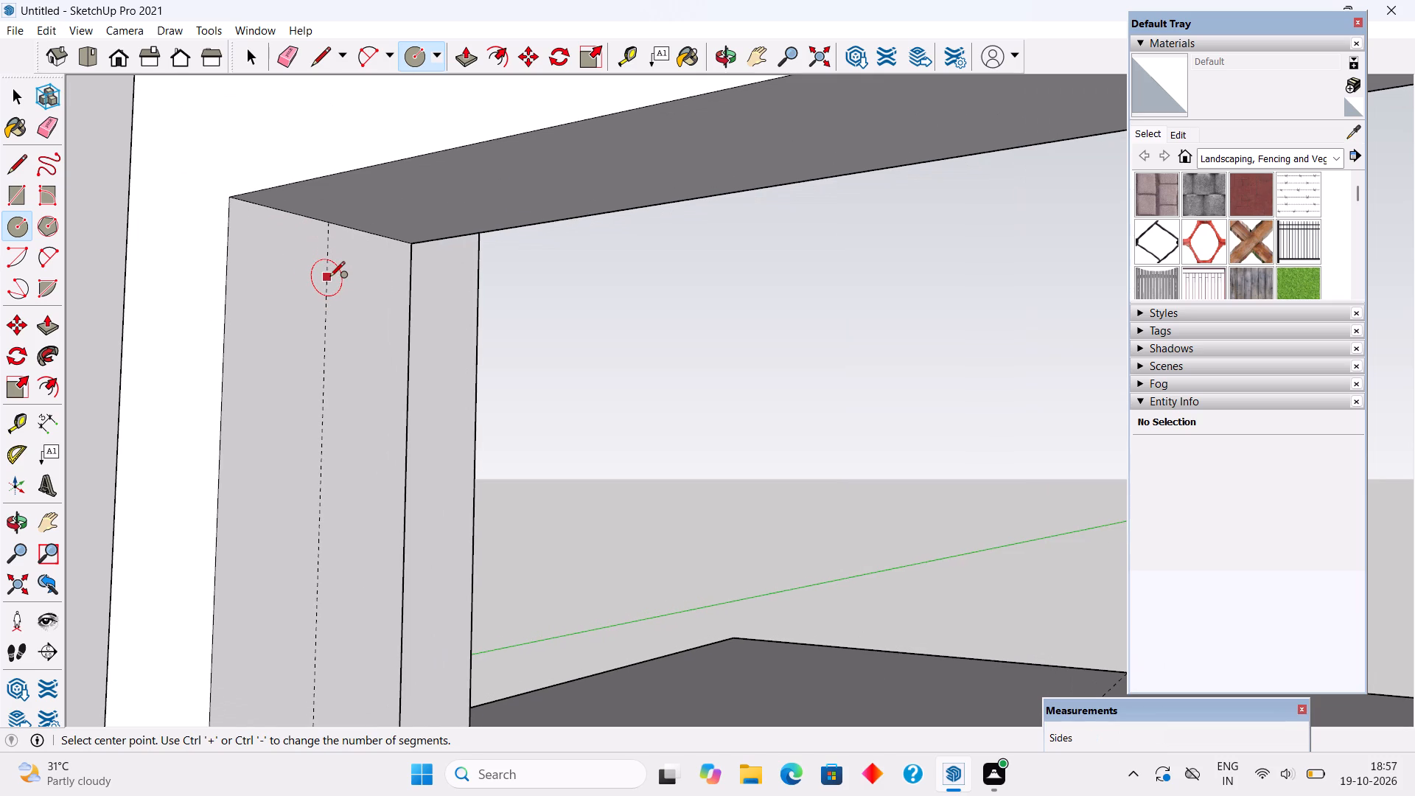
{"action": "left_click", "coordinate": [329, 278]}
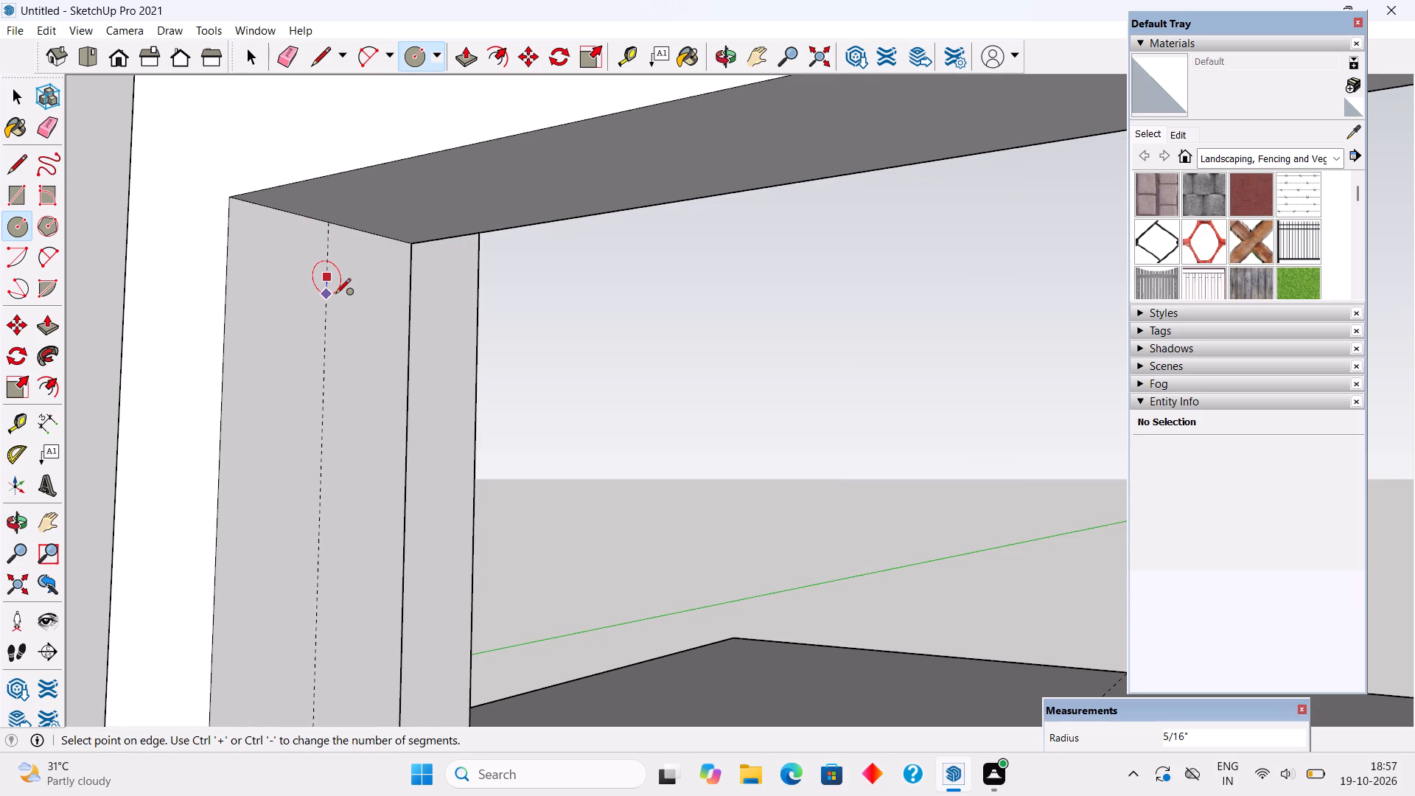
{"action": "left_click", "coordinate": [335, 295]}
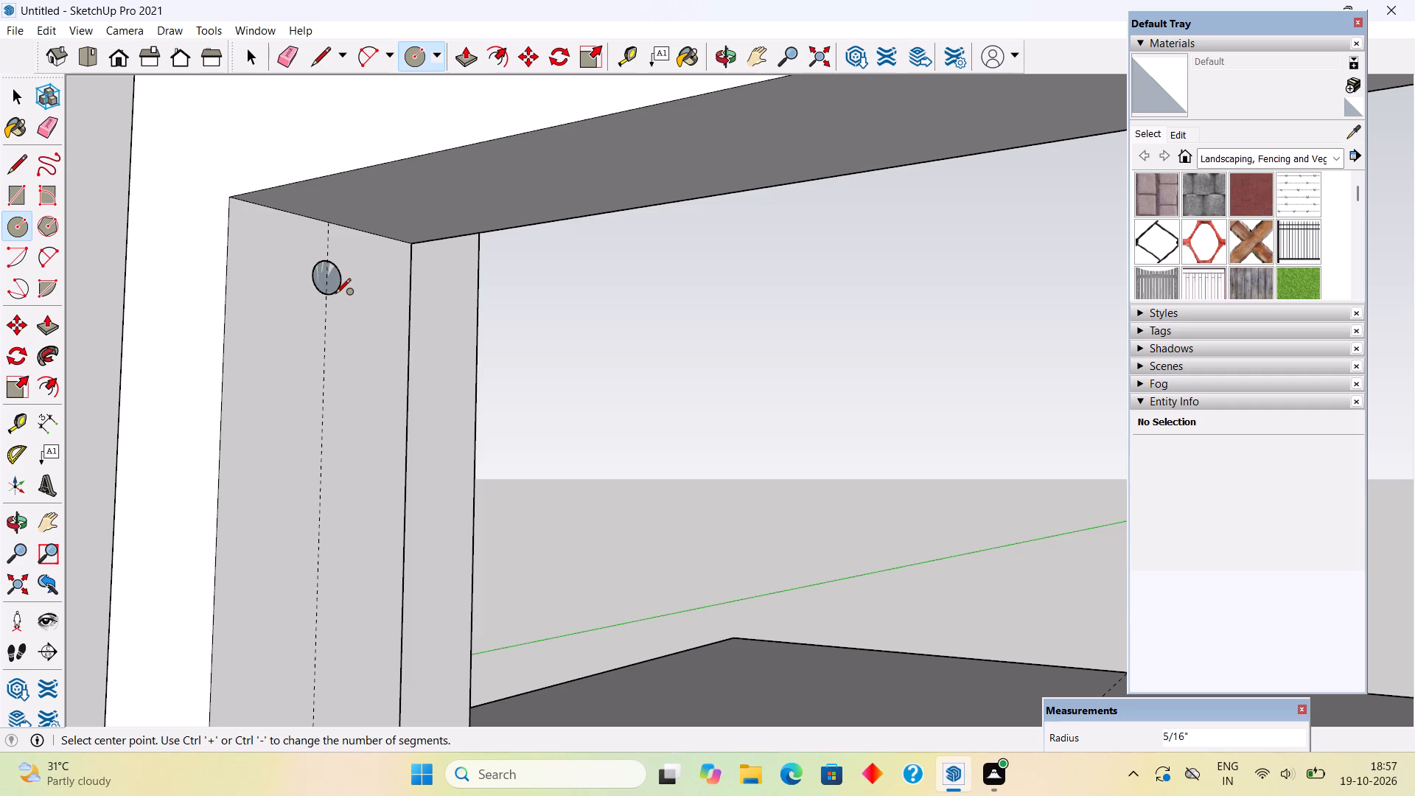
Push/Pull the circle 3' 6" across both window openings to the opposite jamb to form a horizontal rod.
{"action": "key", "text": "p"}
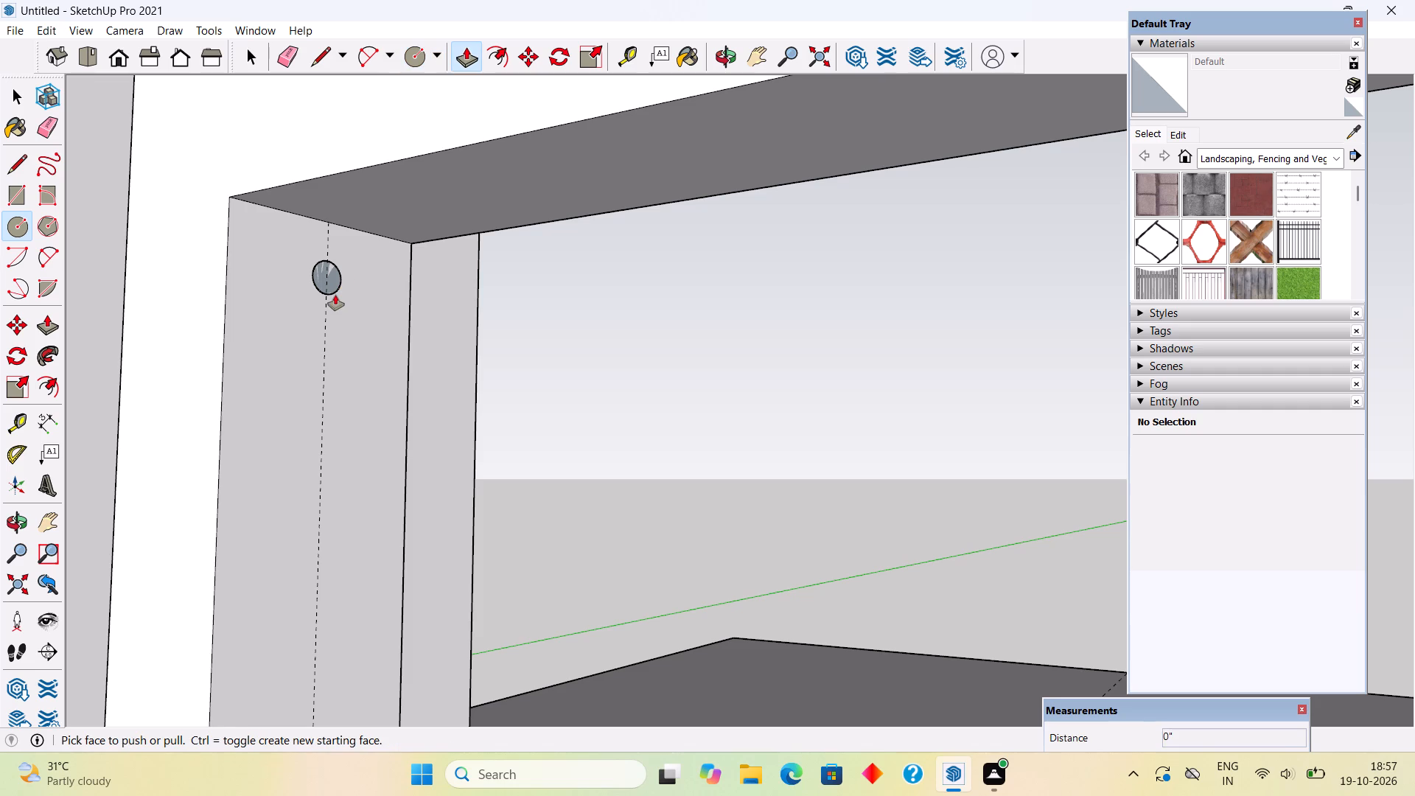
{"action": "left_click", "coordinate": [332, 282]}
{"action": "scroll", "coordinate": [516, 278], "scroll_direction": "down", "scroll_amount": 3}
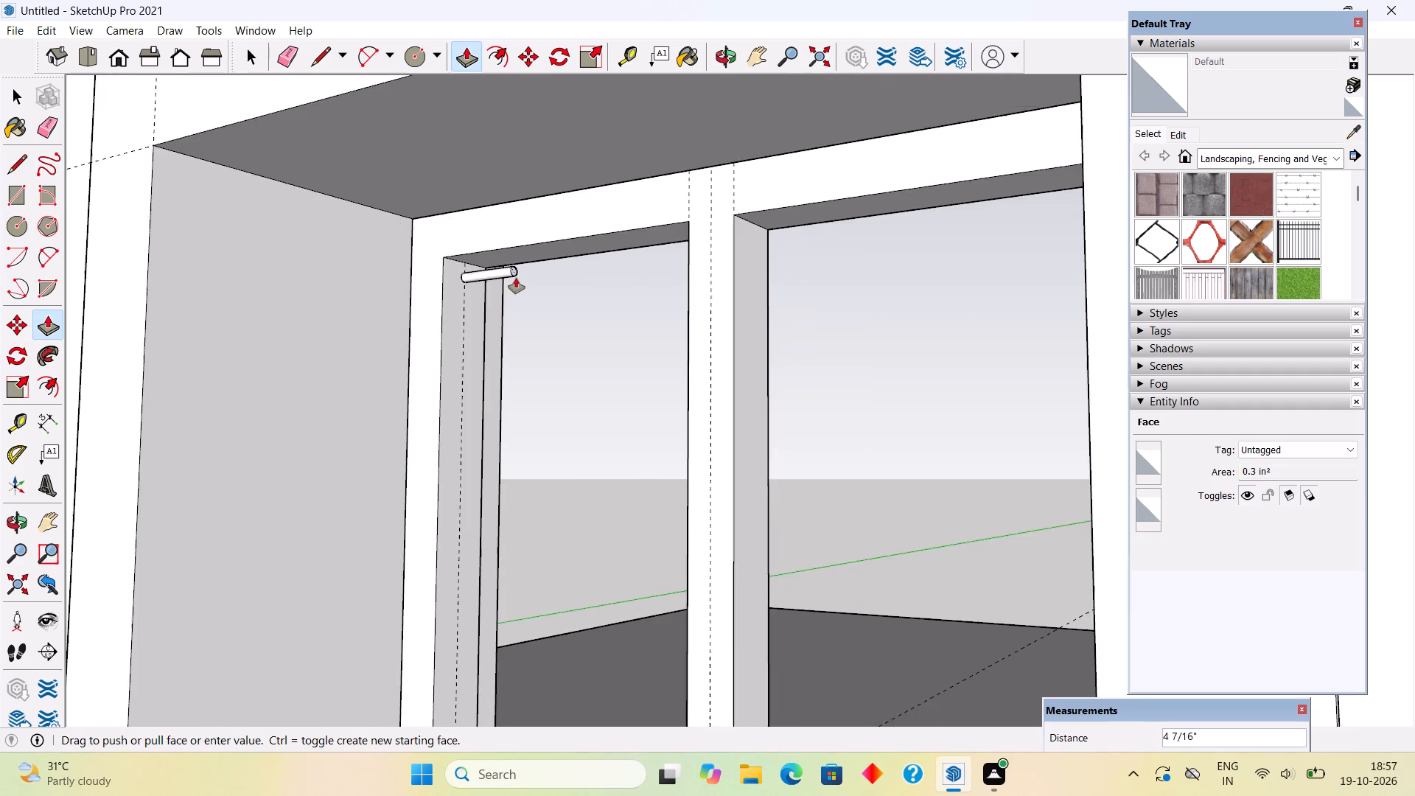
{"action": "scroll", "coordinate": [516, 278], "scroll_direction": "down", "scroll_amount": 5}
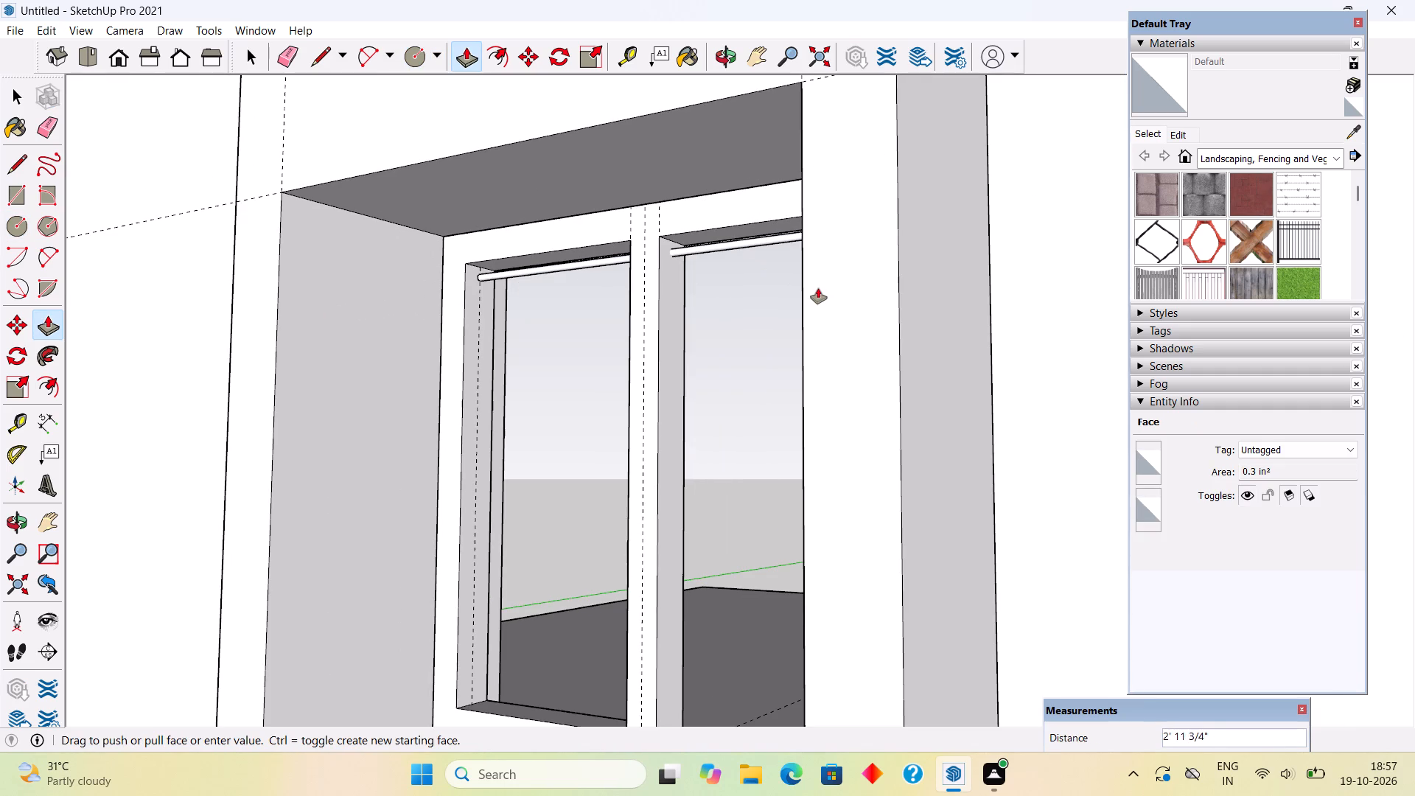
{"action": "middle_click_drag", "start_coordinate": [803, 312], "coordinate": [899, 413]}
{"action": "scroll", "coordinate": [872, 351], "scroll_direction": "up", "scroll_amount": 4}
{"action": "scroll", "coordinate": [890, 326], "scroll_direction": "down", "scroll_amount": 4}
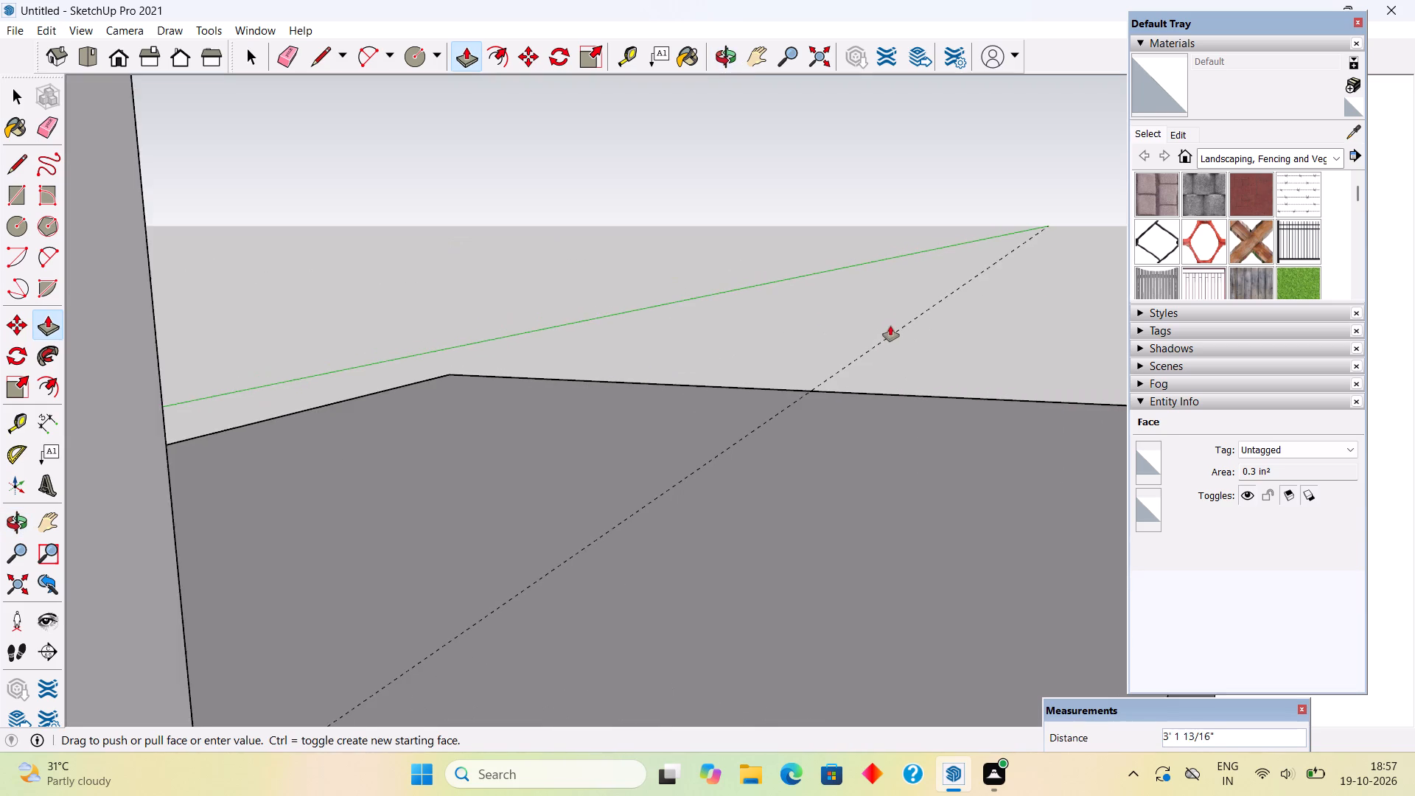
{"action": "left_click", "coordinate": [970, 234]}
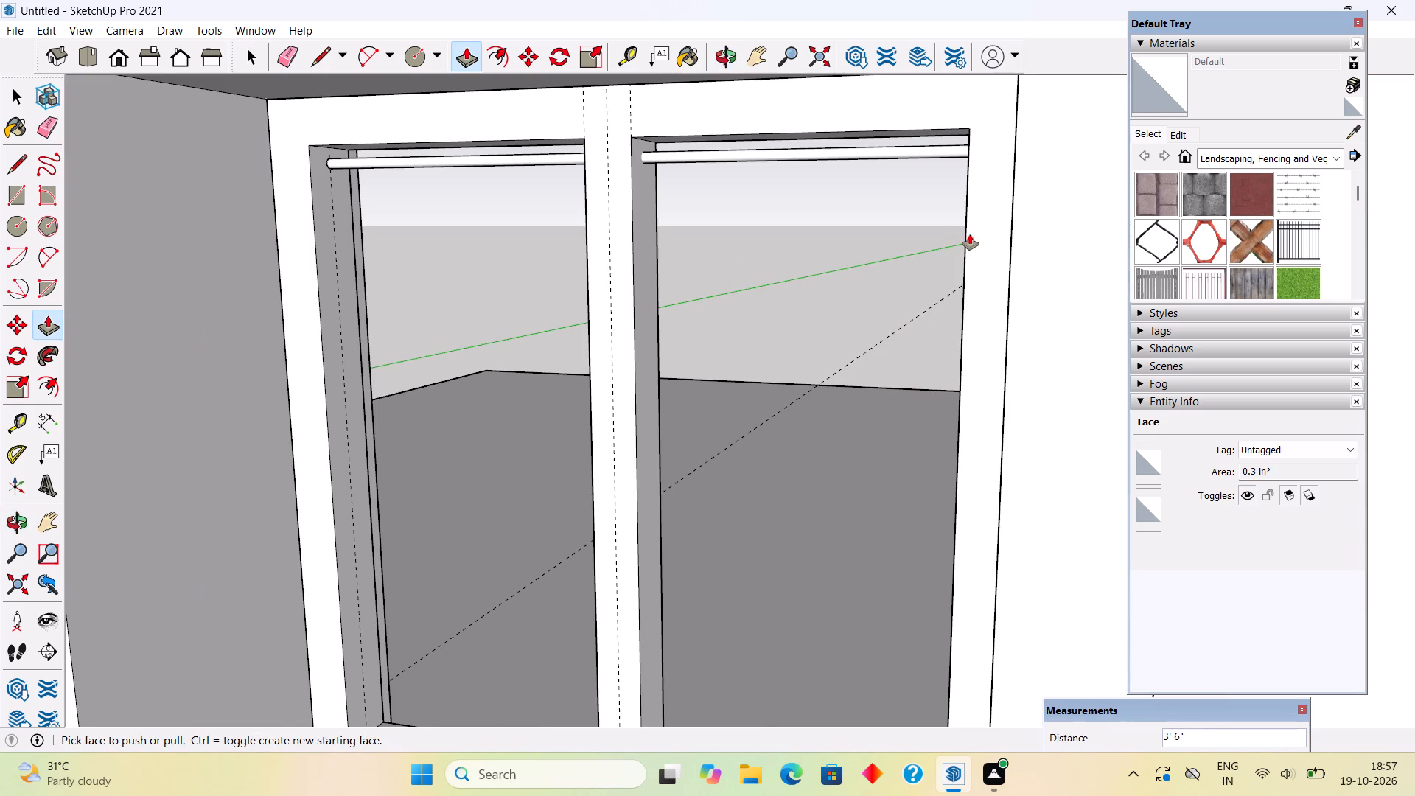
Make the whole horizontal rod, with all its connected faces and edges, a group.
{"action": "key", "text": "space"}
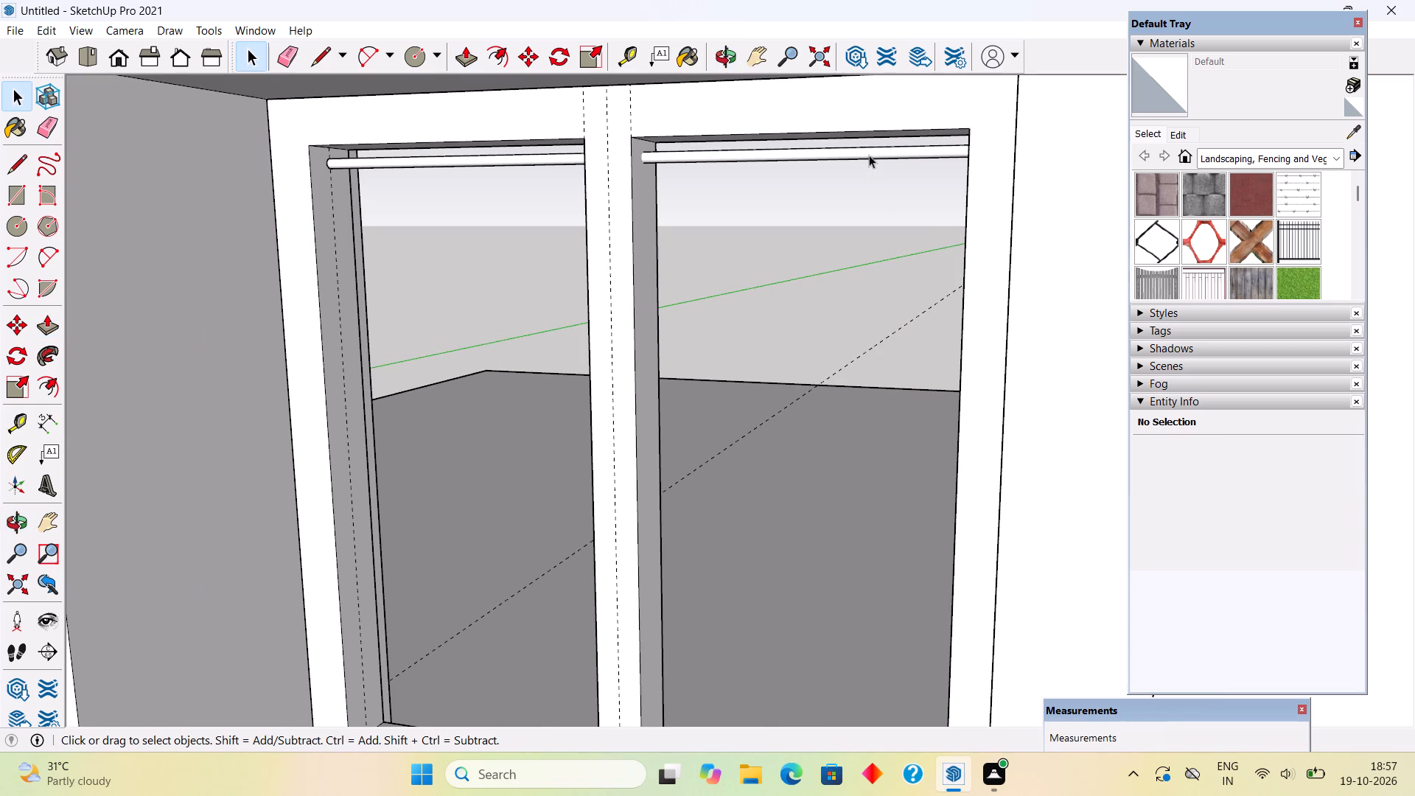
{"action": "triple_click", "coordinate": [869, 155]}
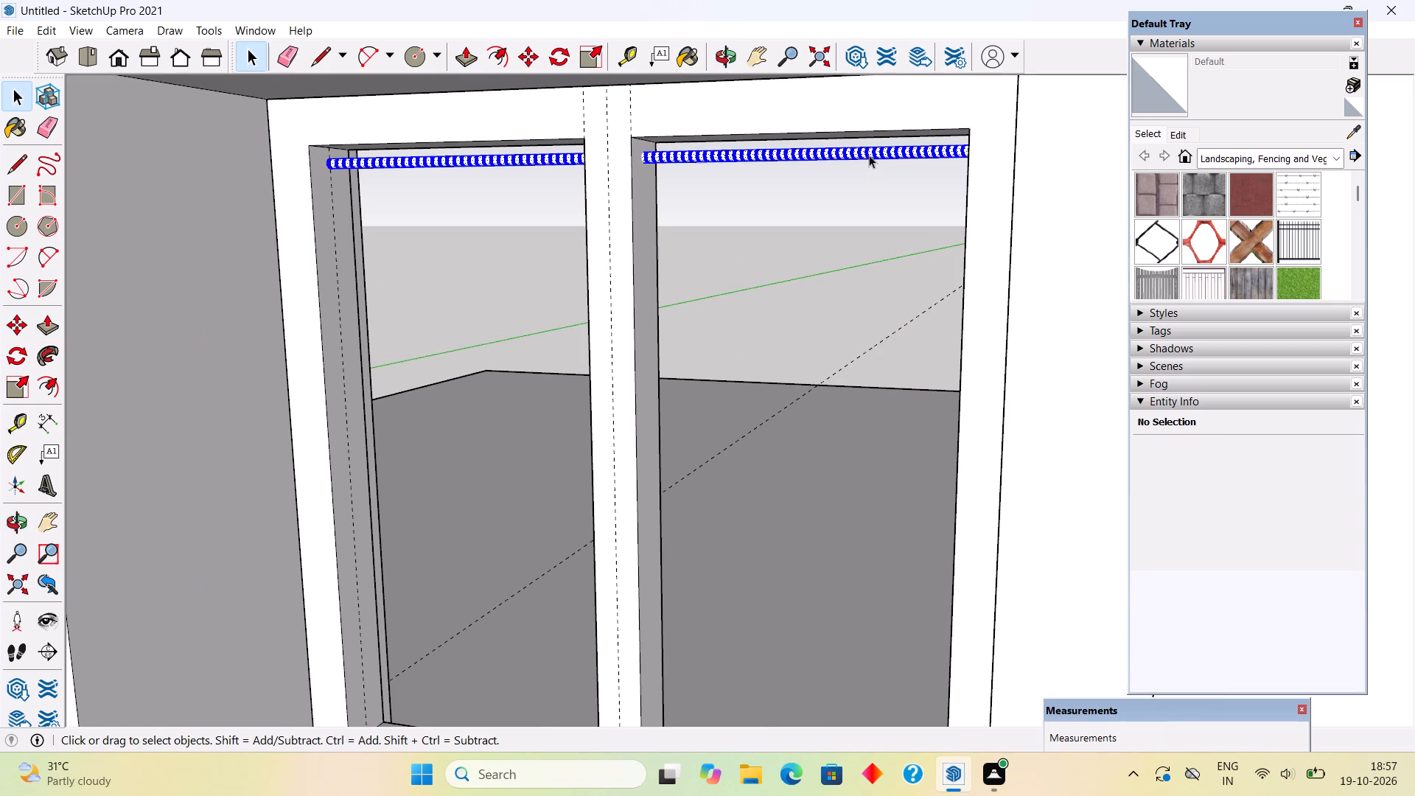
{"action": "left_click", "coordinate": [869, 155]}
{"action": "right_click", "coordinate": [869, 154]}
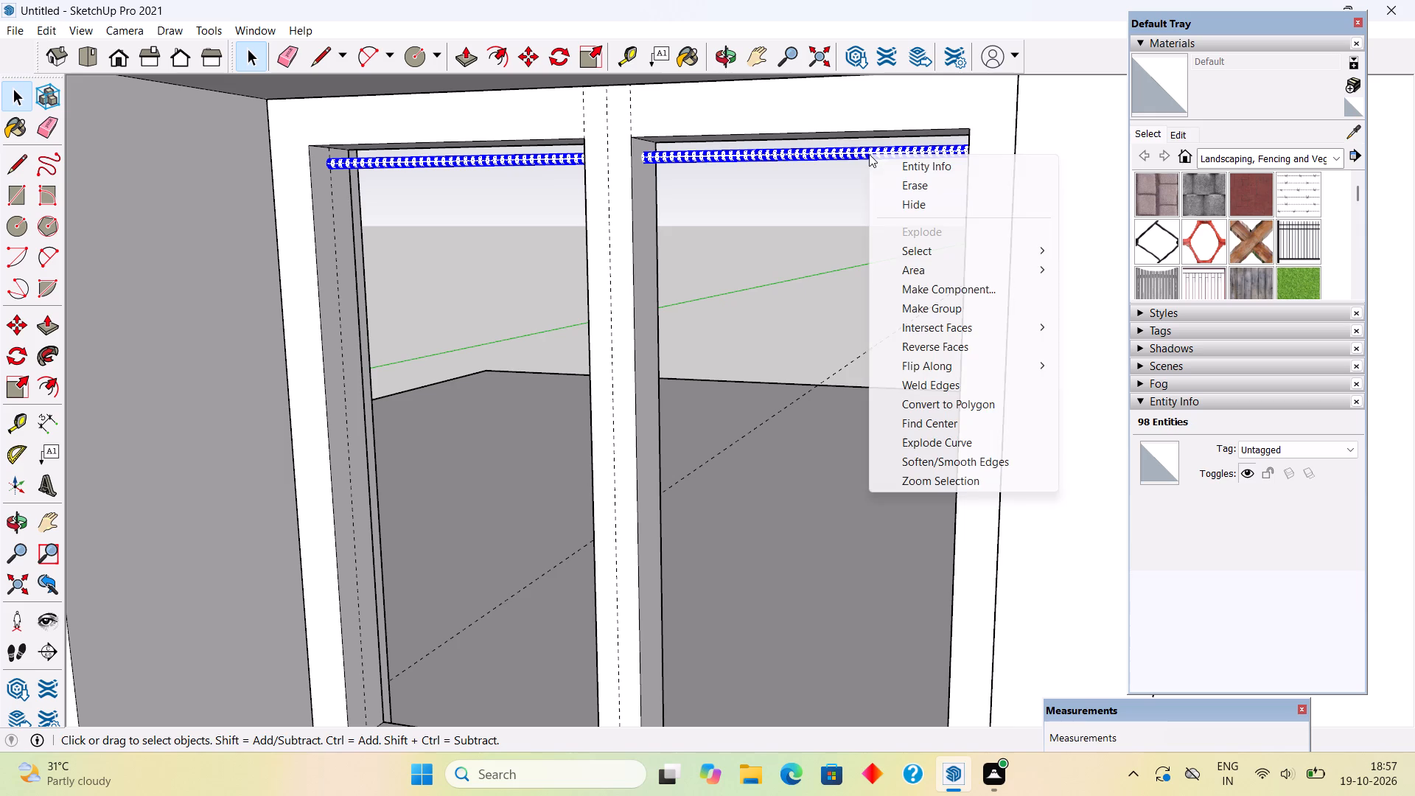
{"action": "left_click", "coordinate": [924, 303]}
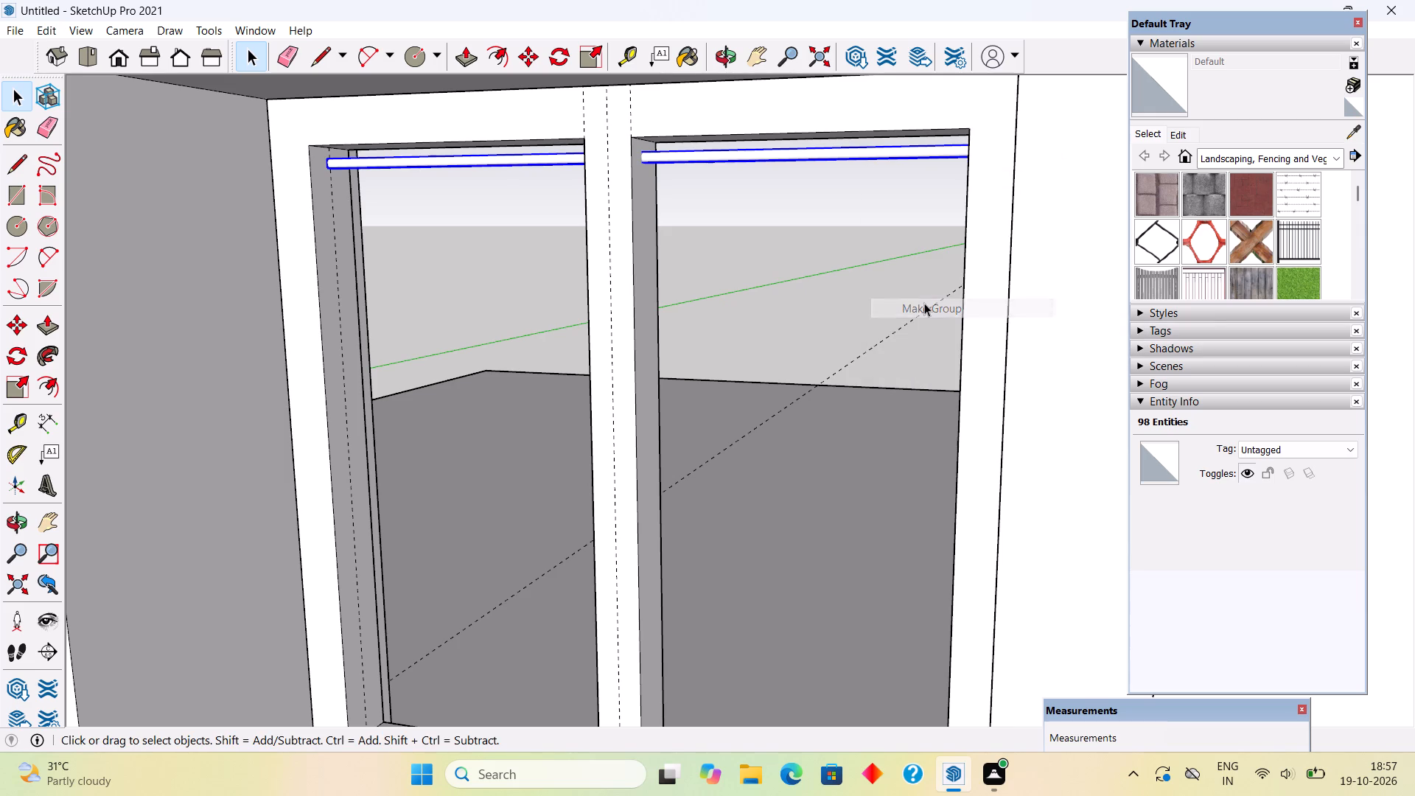
Move the grouped rod 2" straight down from the top of the window opening.
{"action": "scroll", "coordinate": [265, 159], "scroll_direction": "up", "scroll_amount": 5}
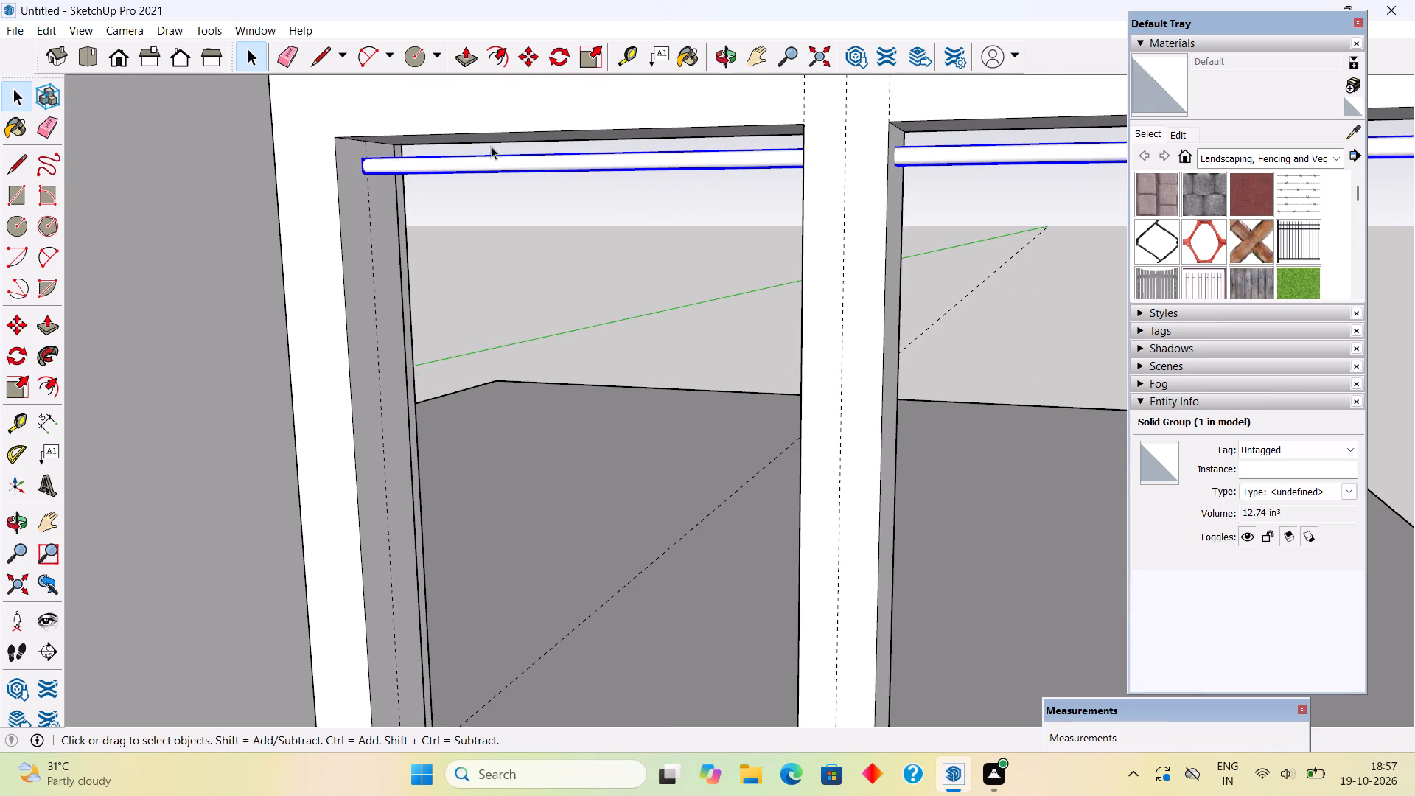
{"action": "scroll", "coordinate": [490, 144], "scroll_direction": "up", "scroll_amount": 3}
{"action": "scroll", "coordinate": [476, 202], "scroll_direction": "up", "scroll_amount": 1}
{"action": "scroll", "coordinate": [413, 159], "scroll_direction": "down", "scroll_amount": 3}
{"action": "middle_click_drag", "start_coordinate": [415, 166], "coordinate": [416, 129]}
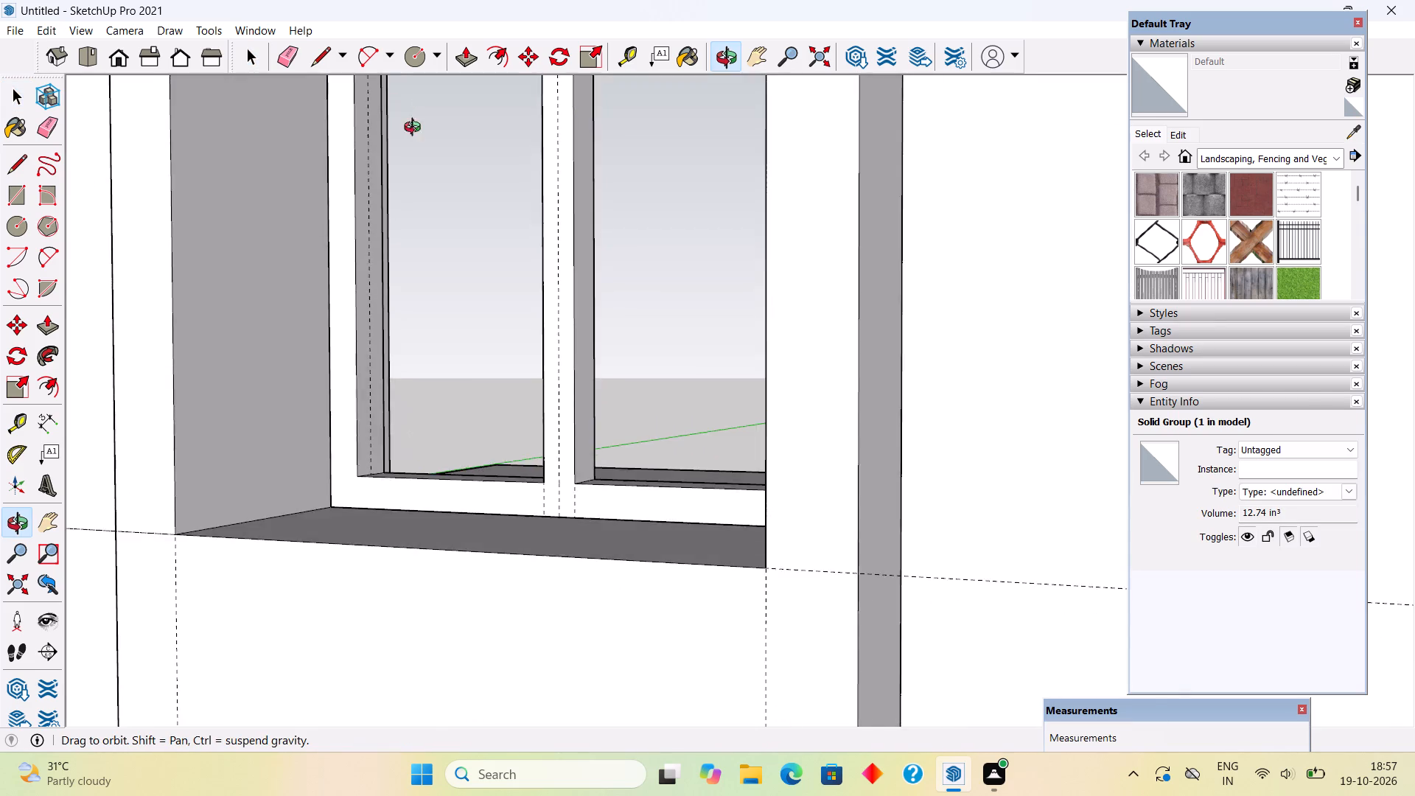
{"action": "middle_click_drag", "start_coordinate": [416, 129], "coordinate": [456, 226]}
{"action": "scroll", "coordinate": [456, 226], "scroll_direction": "down", "scroll_amount": 2}
{"action": "middle_click_drag", "start_coordinate": [545, 251], "coordinate": [539, 113]}
{"action": "scroll", "coordinate": [516, 335], "scroll_direction": "up", "scroll_amount": 2}
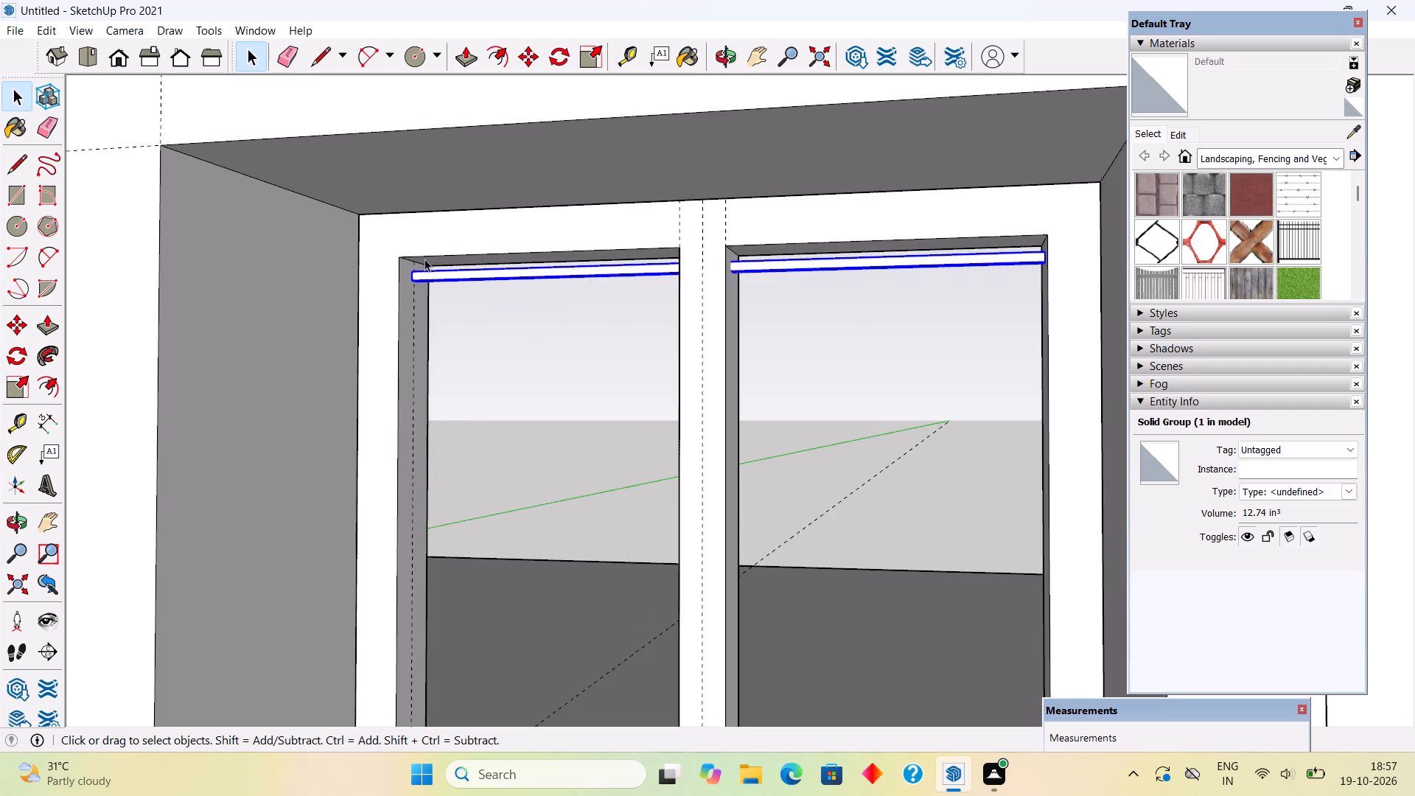
{"action": "scroll", "coordinate": [424, 259], "scroll_direction": "up", "scroll_amount": 2}
{"action": "key", "text": "m"}
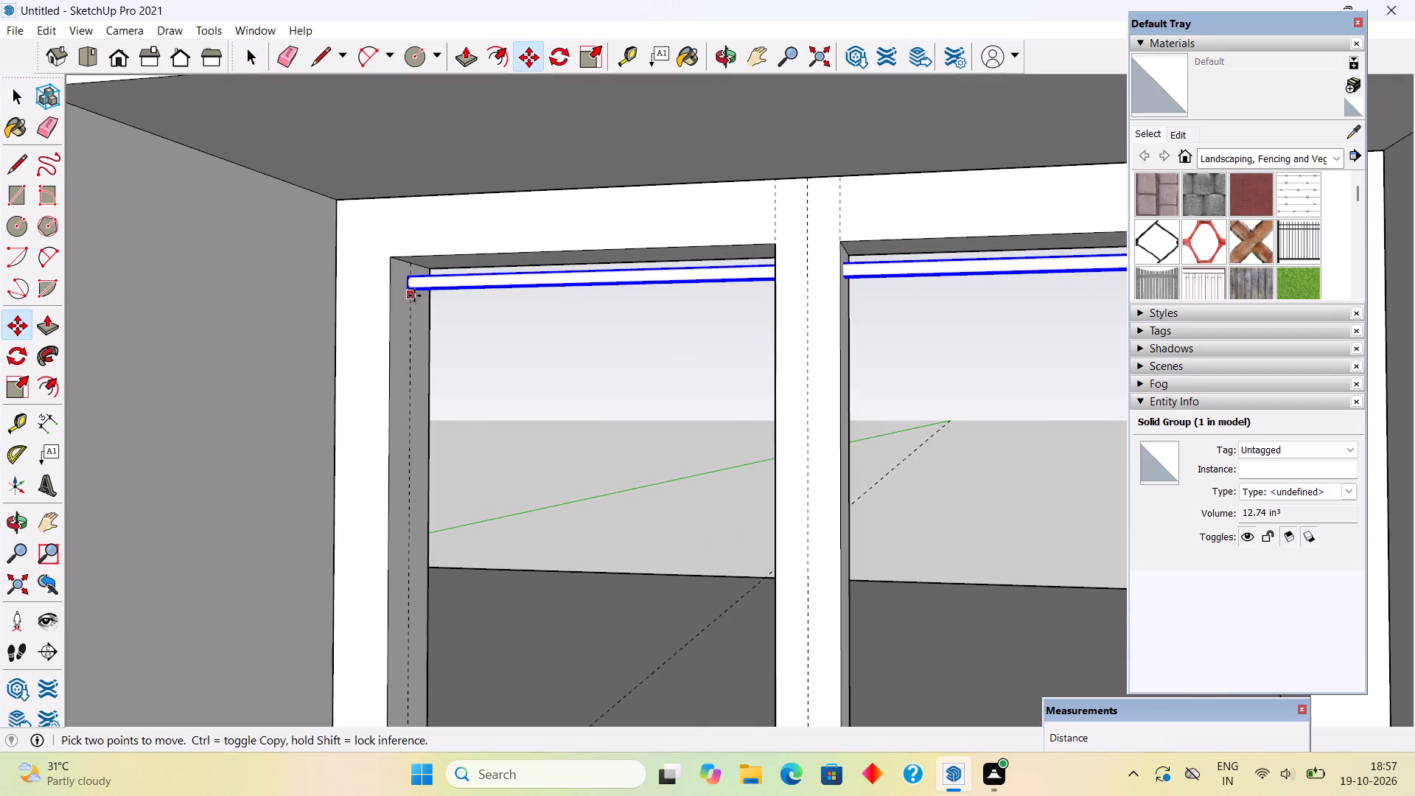
{"action": "left_click", "coordinate": [410, 287]}
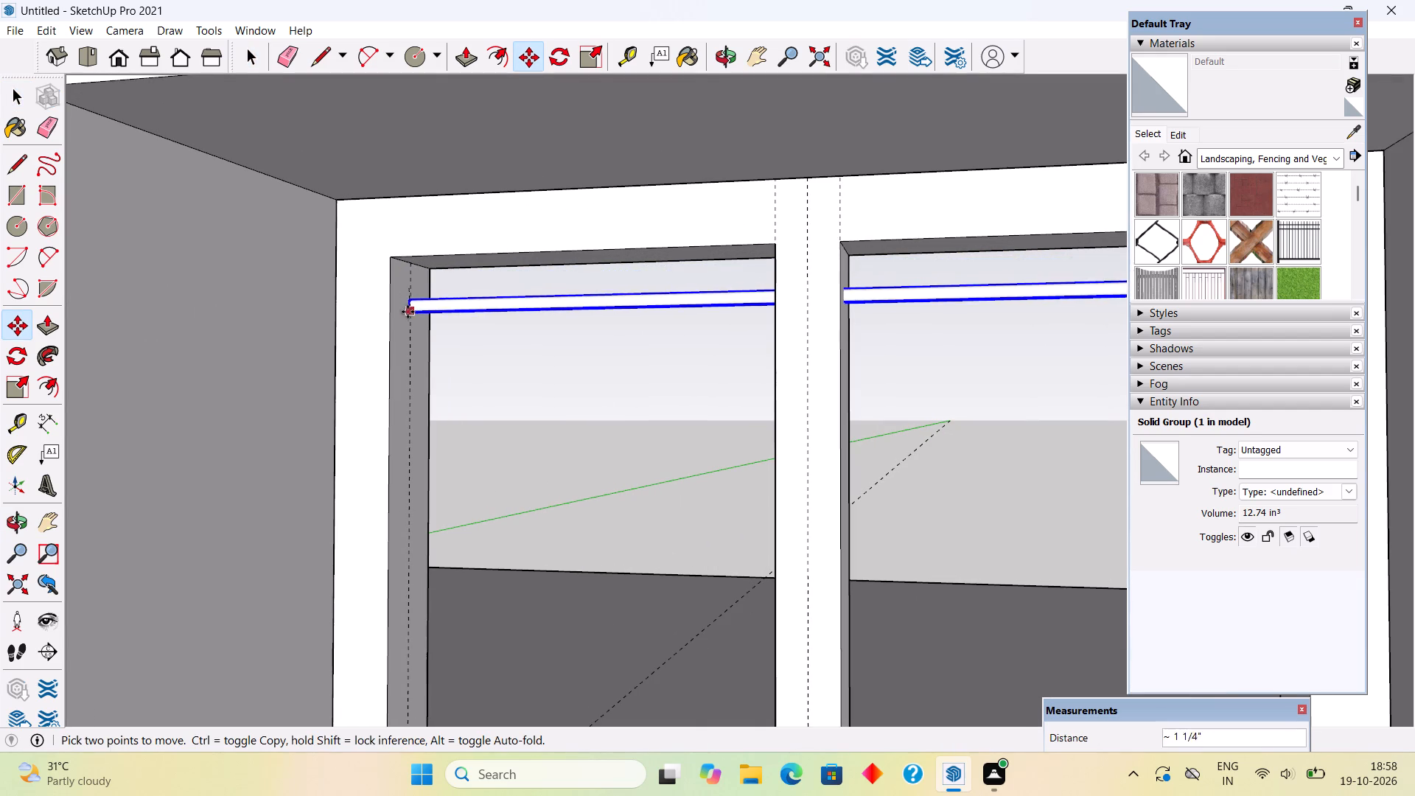
{"action": "scroll", "coordinate": [408, 325], "scroll_direction": "up", "scroll_amount": 11}
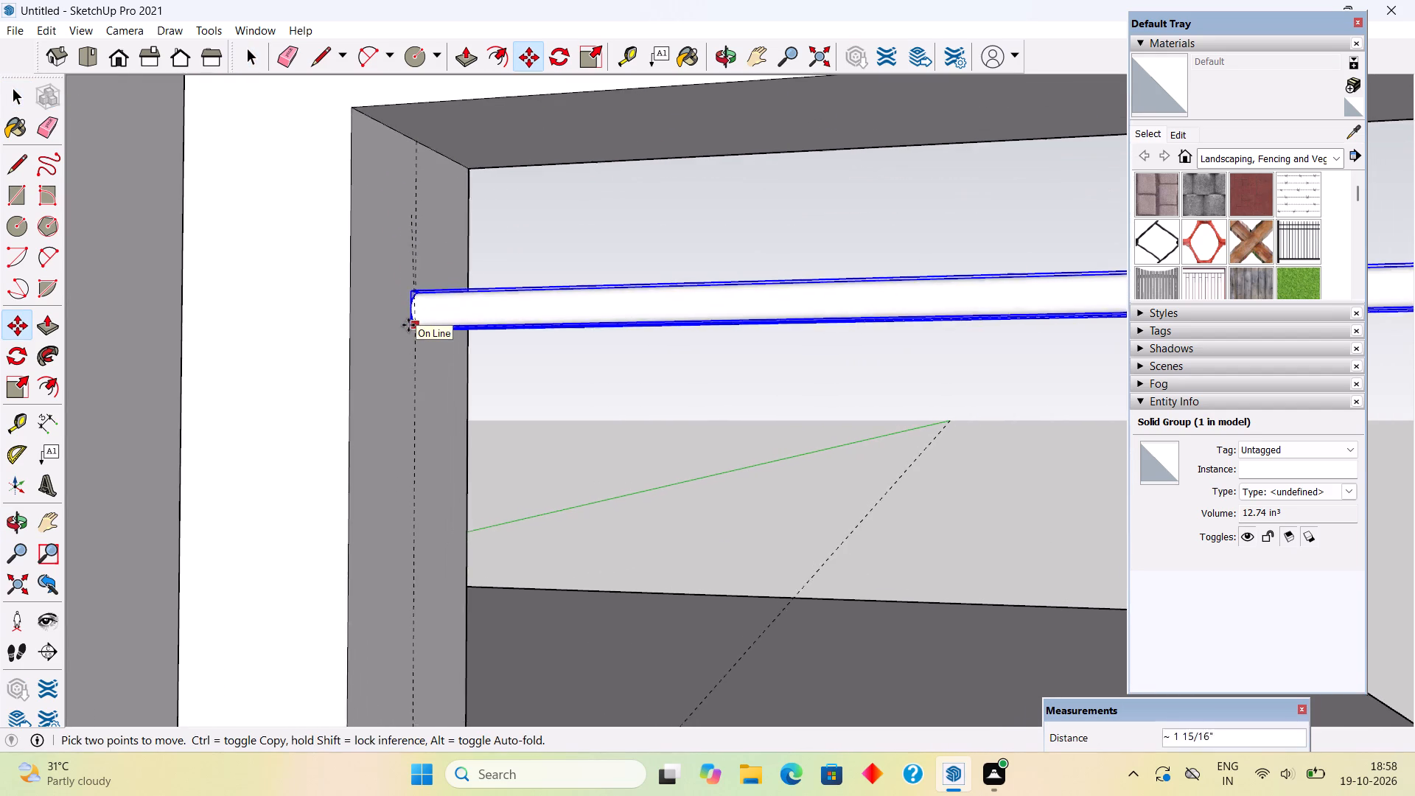
{"action": "scroll", "coordinate": [408, 325], "scroll_direction": "up", "scroll_amount": 4}
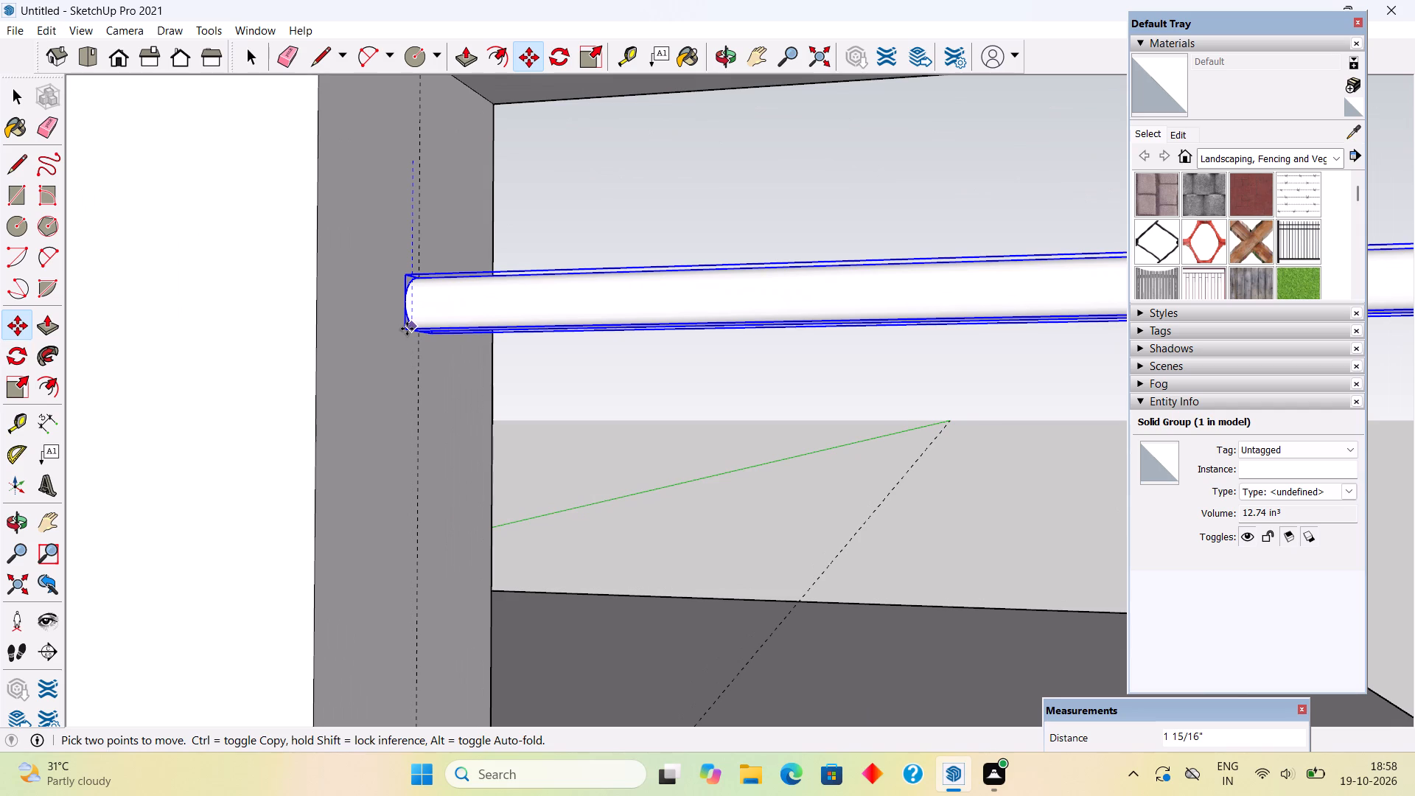
{"action": "type", "text": "2\""}
{"action": "key", "text": "Return"}
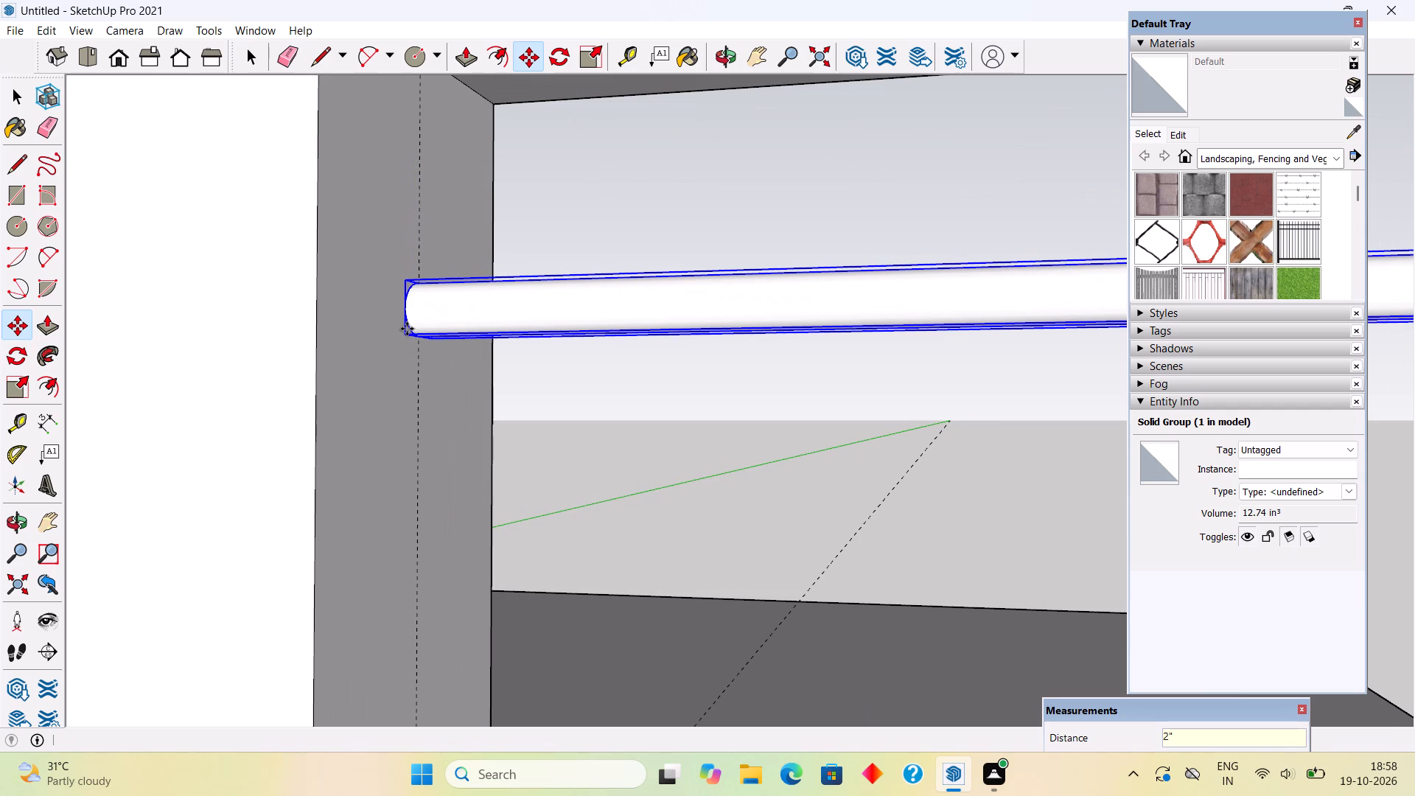
Copy the rod 2" straight down to add a second parallel bar.
{"action": "left_click", "coordinate": [407, 329]}
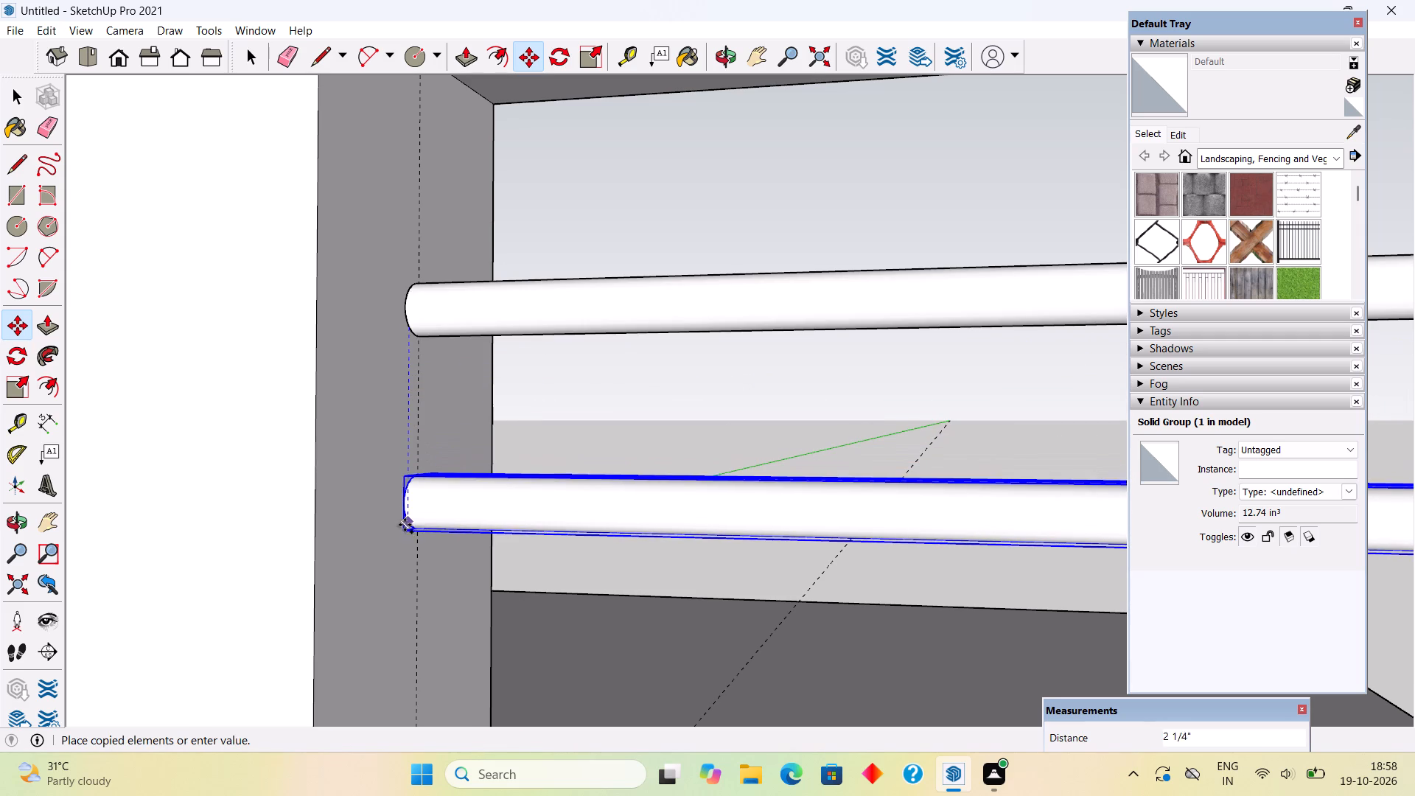
{"action": "type", "text": "2\""}
{"action": "key", "text": "Return"}
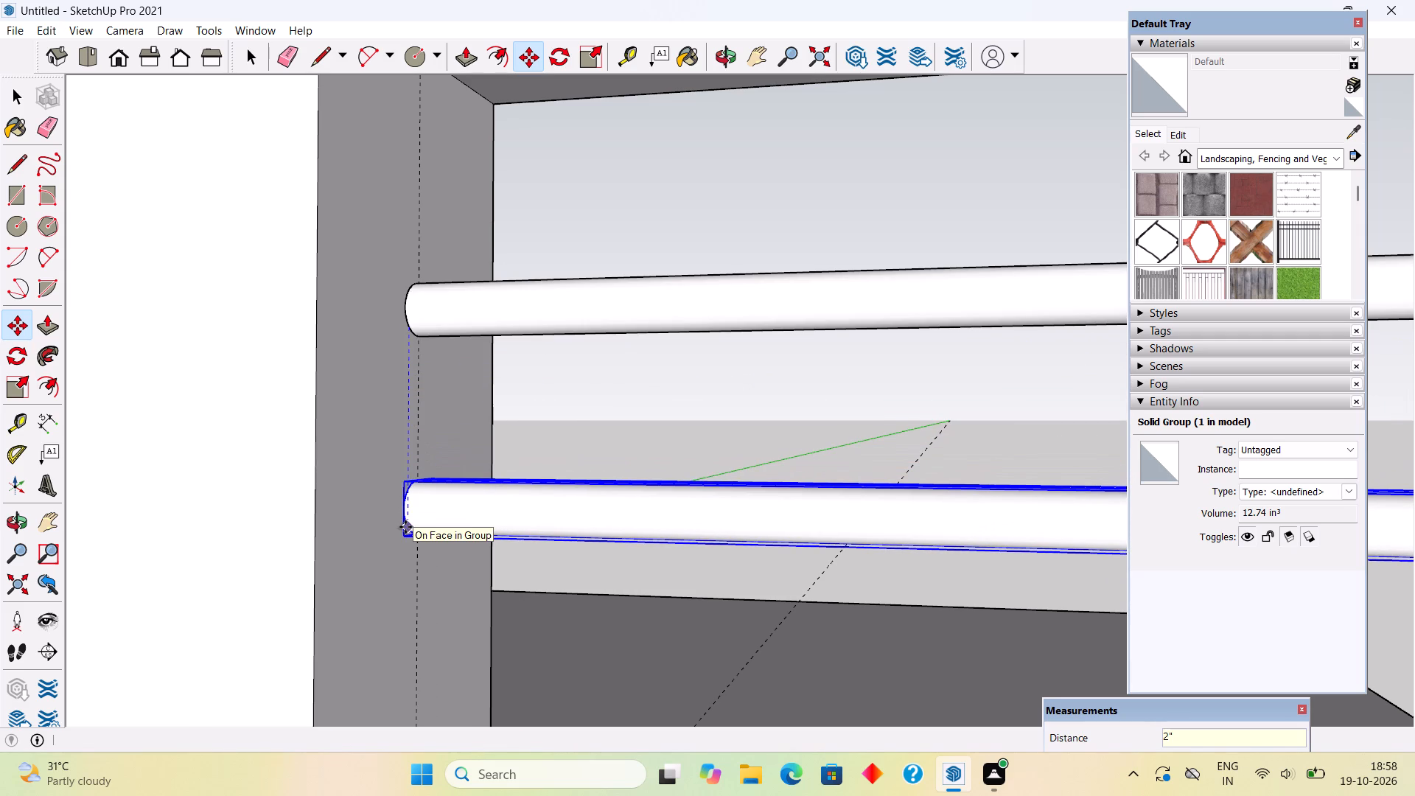
{"action": "key", "text": "space"}
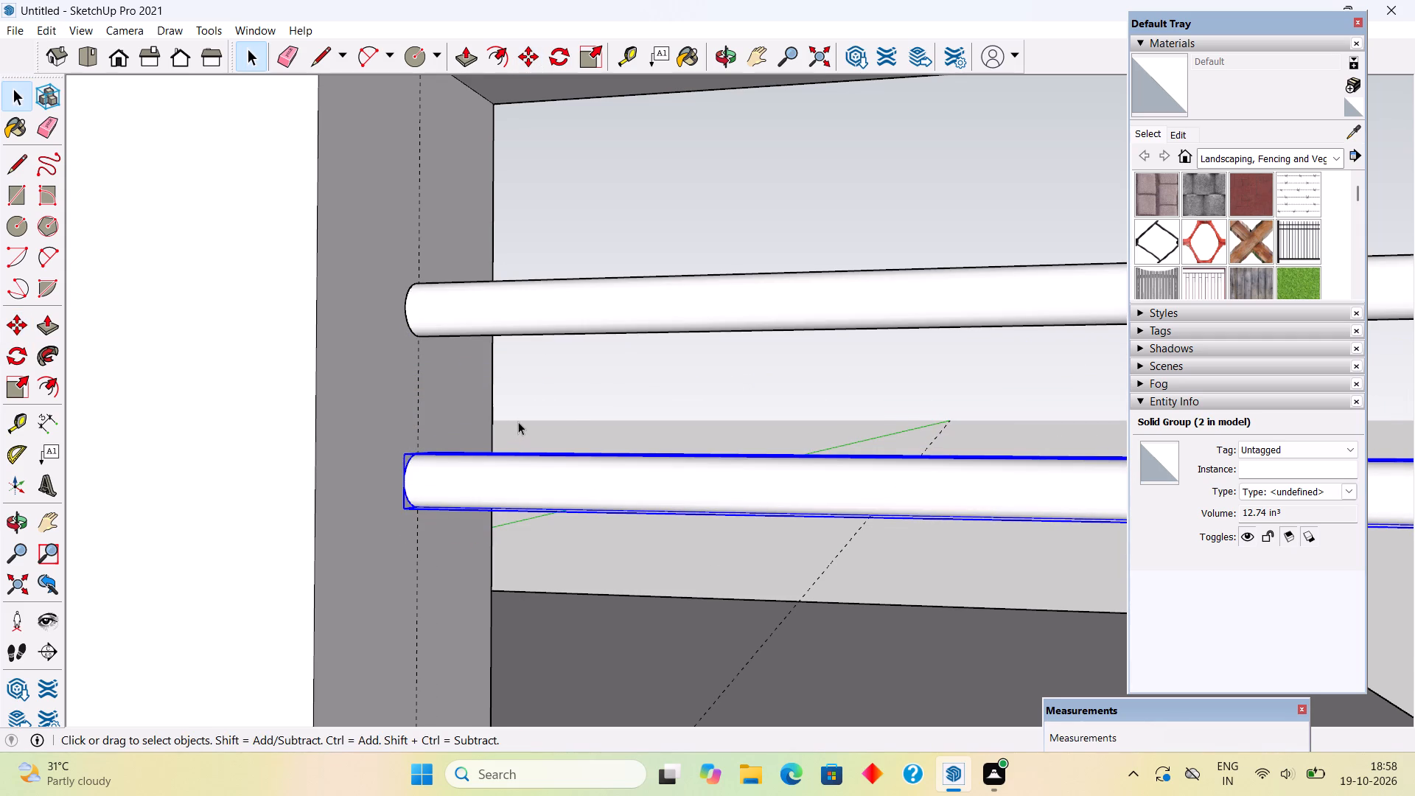
Copy the two horizontal bars together 7" straight down and repeat the copy as an array of x4.
{"action": "scroll", "coordinate": [514, 413], "scroll_direction": "down", "scroll_amount": 2}
{"action": "scroll", "coordinate": [590, 251], "scroll_direction": "down", "scroll_amount": 9}
{"action": "middle_click_drag", "start_coordinate": [602, 294], "coordinate": [645, 329]}
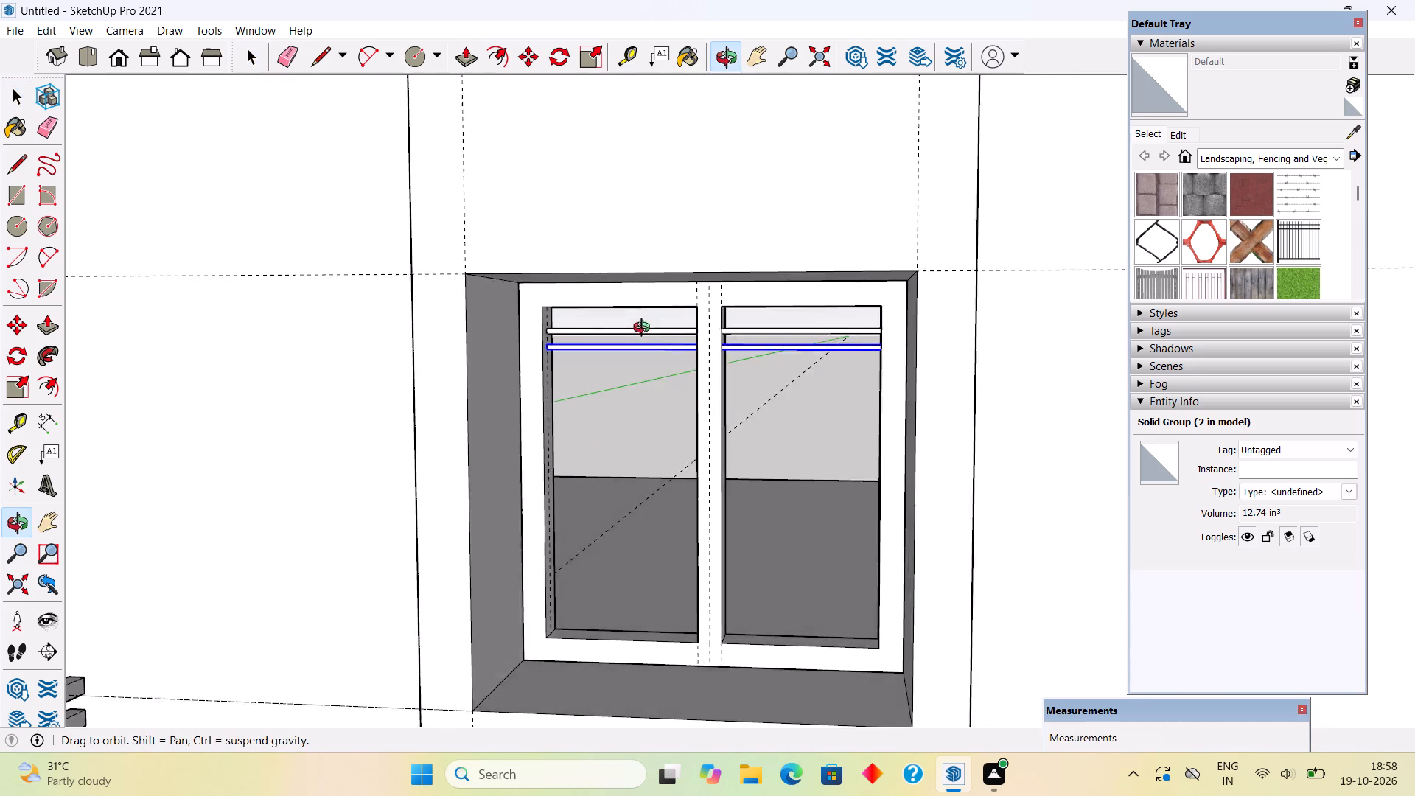
{"action": "middle_click_drag", "start_coordinate": [645, 329], "coordinate": [665, 329]}
{"action": "scroll", "coordinate": [660, 348], "scroll_direction": "up", "scroll_amount": 5}
{"action": "scroll", "coordinate": [579, 315], "scroll_direction": "up", "scroll_amount": 5}
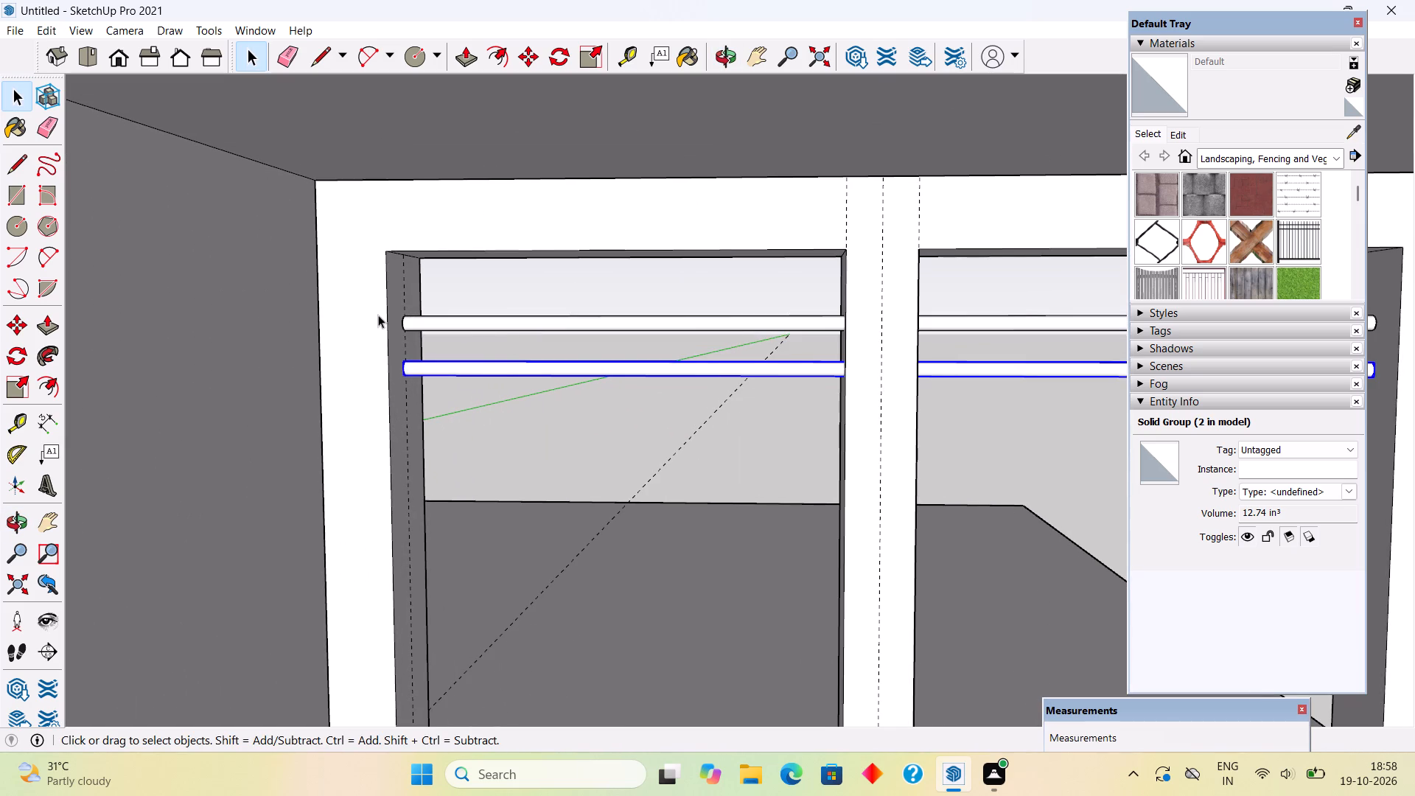
{"action": "left_click", "coordinate": [455, 321], "text": "ctrl"}
{"action": "key", "text": "m"}
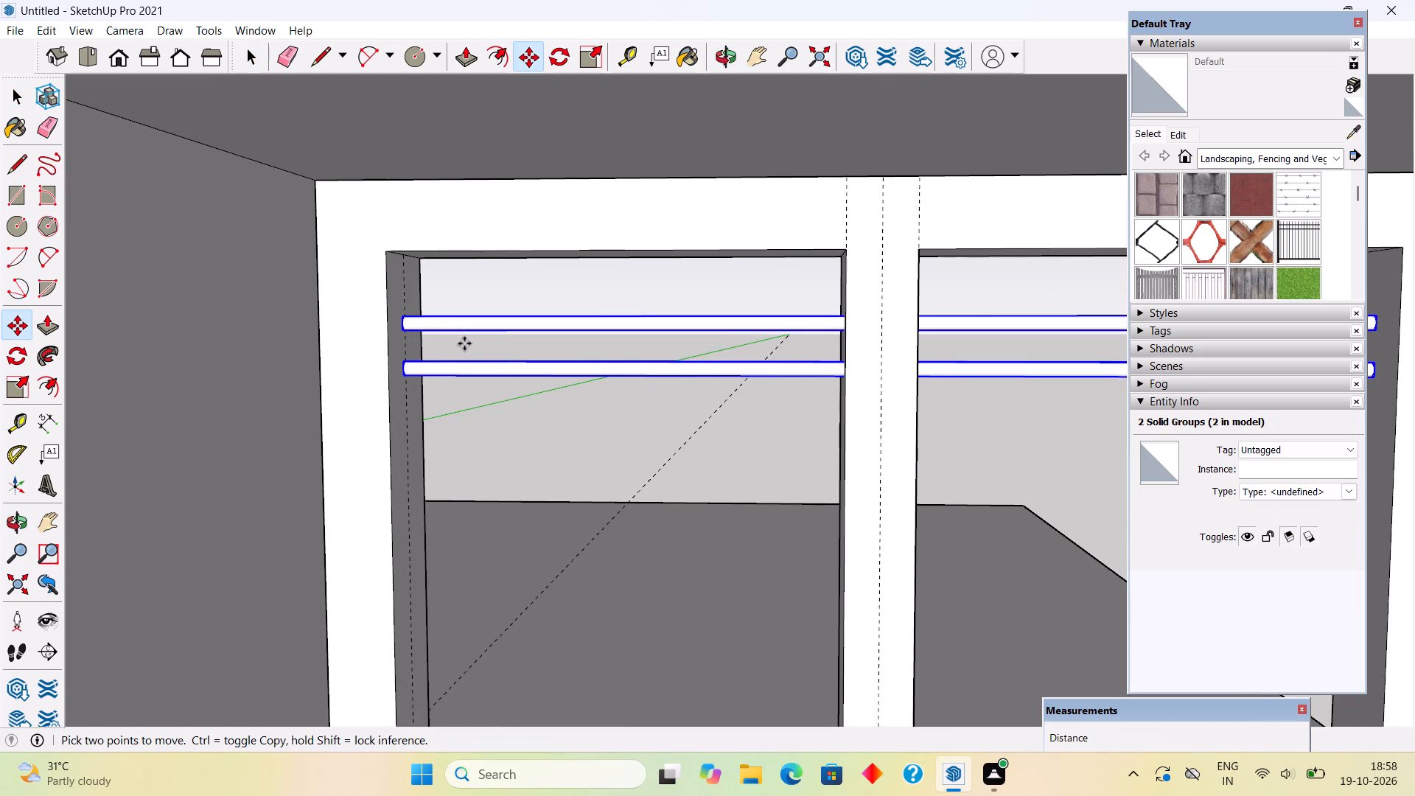
{"action": "left_click", "coordinate": [488, 363]}
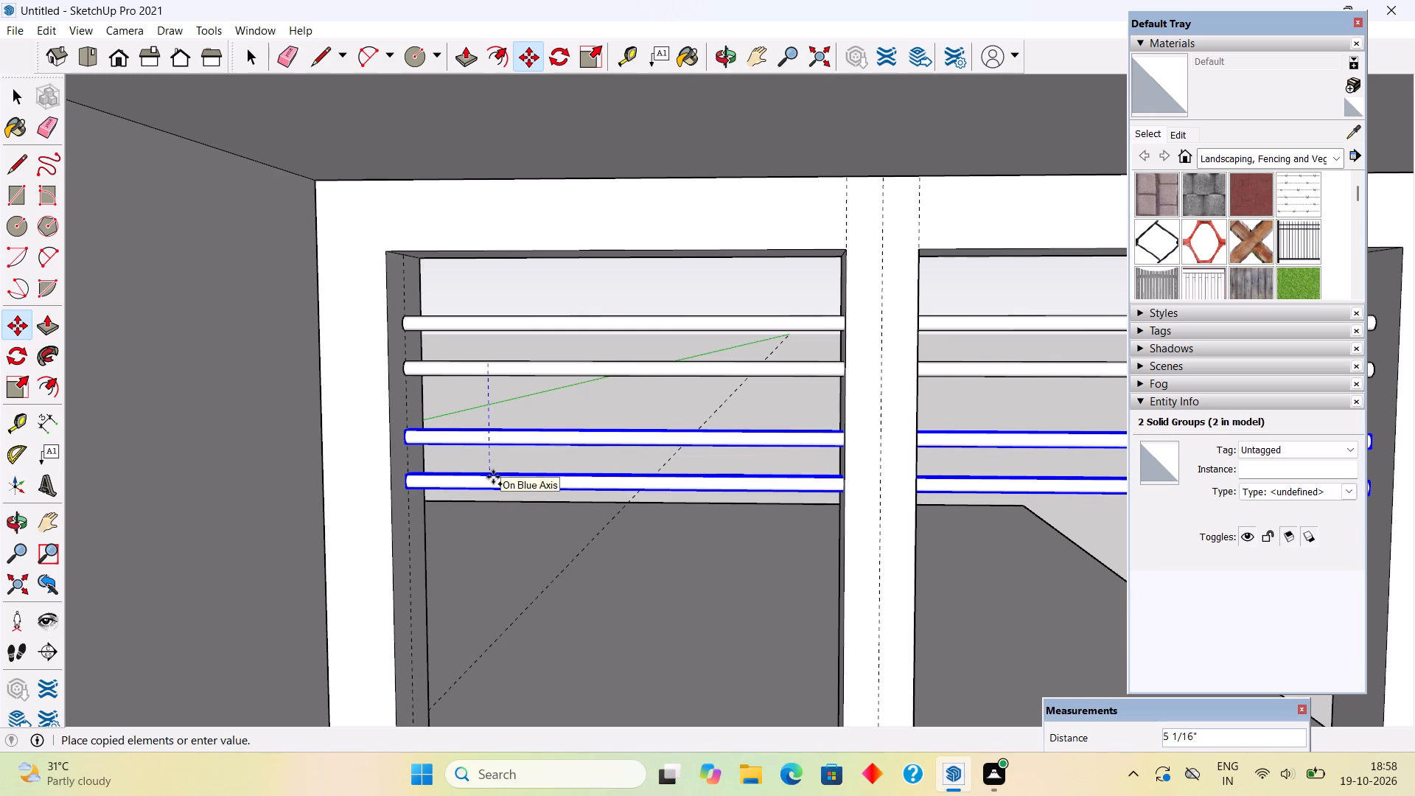
{"action": "type", "text": "7\""}
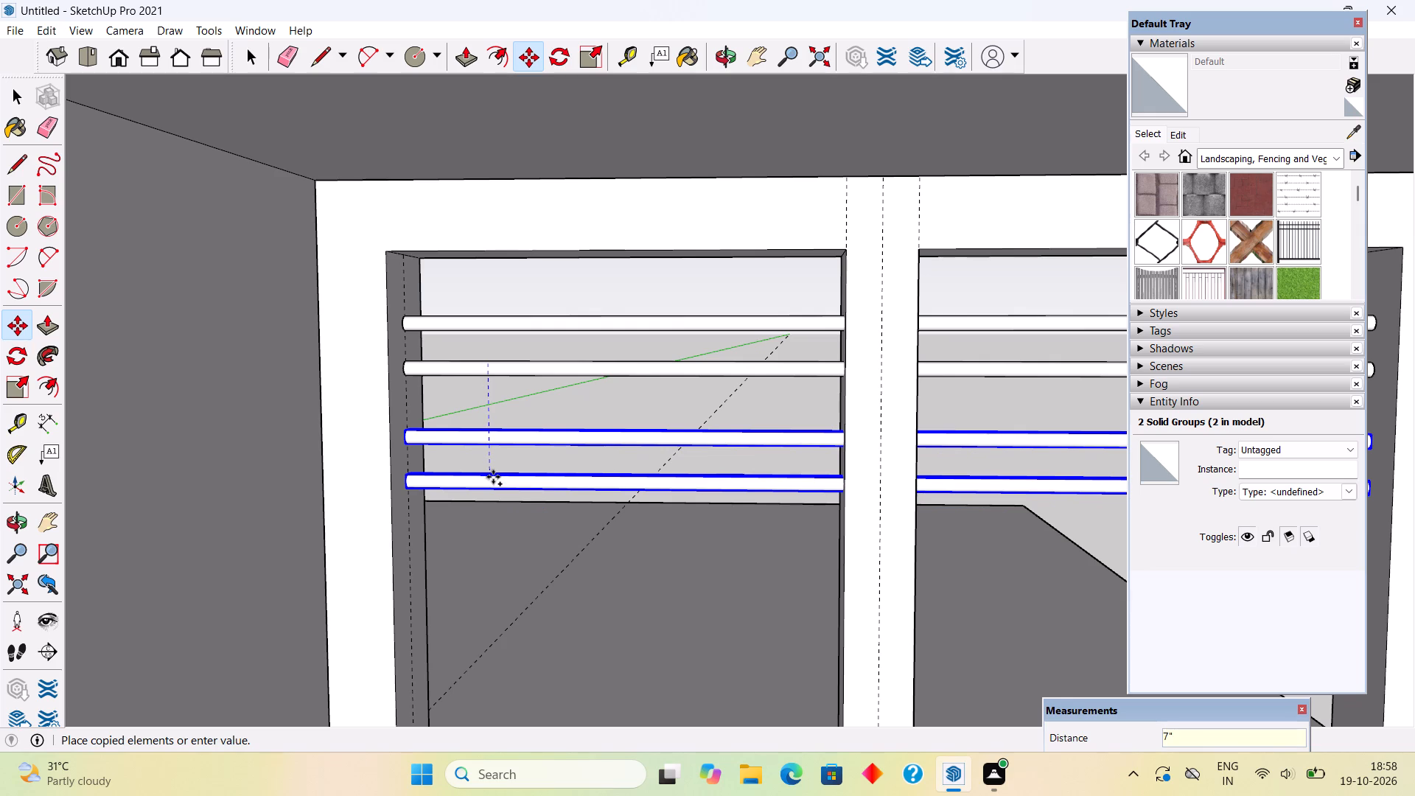
{"action": "key", "text": "Return"}
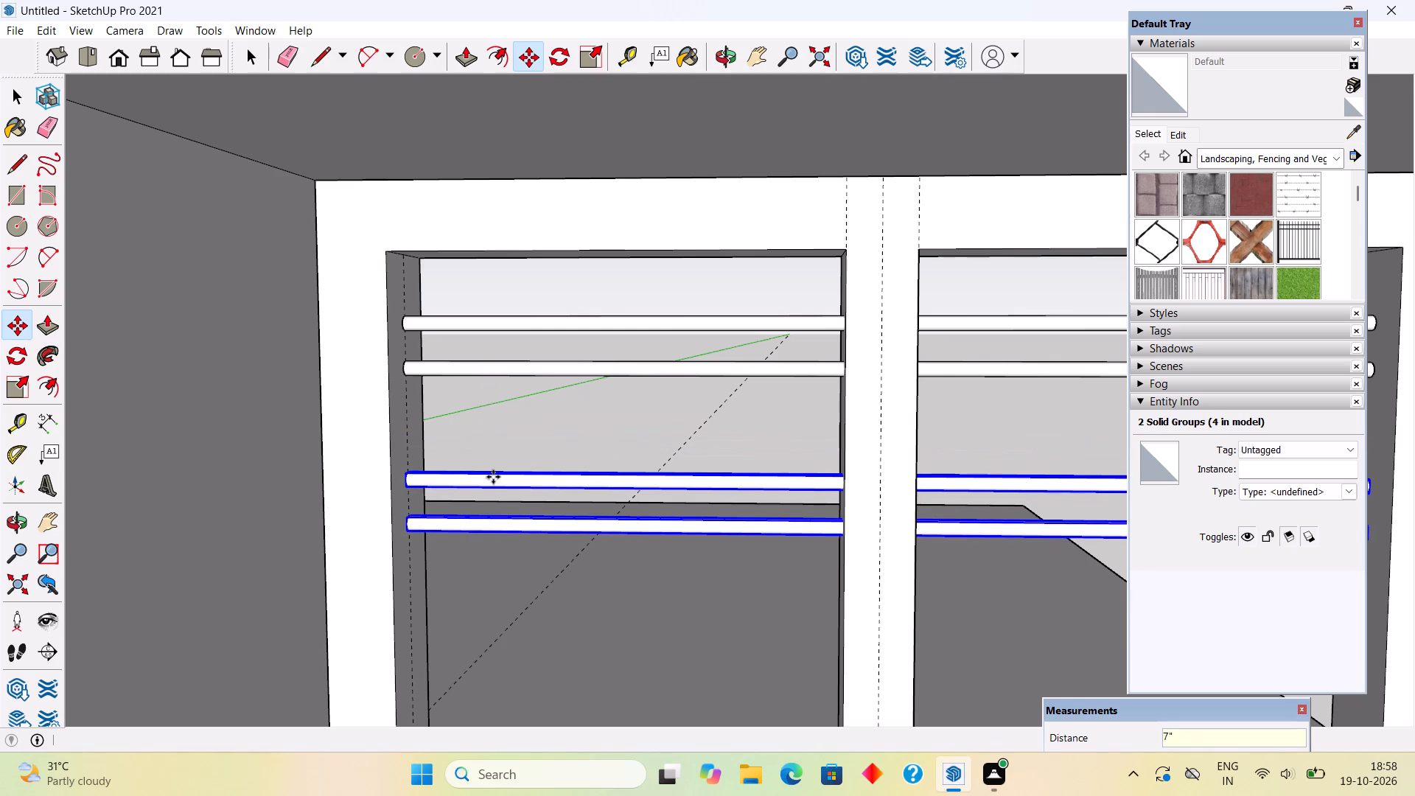
{"action": "key", "text": "x"}
{"action": "key", "text": "4"}
{"action": "key", "text": "Return"}
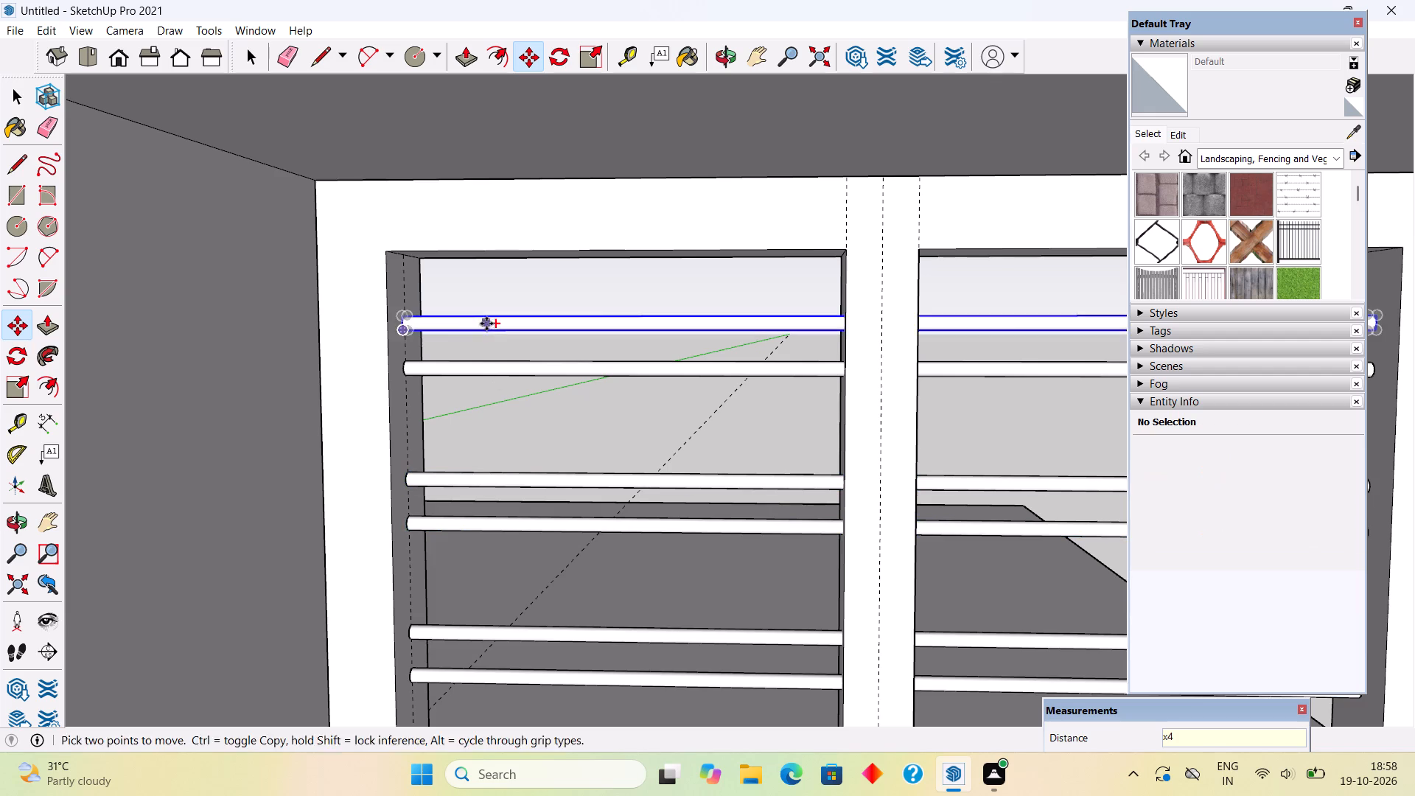
Copy the lowest pair of bars 7" straight down to fill the bottom of the window opening.
{"action": "scroll", "coordinate": [499, 337], "scroll_direction": "down", "scroll_amount": 6}
{"action": "scroll", "coordinate": [545, 462], "scroll_direction": "up", "scroll_amount": 2}
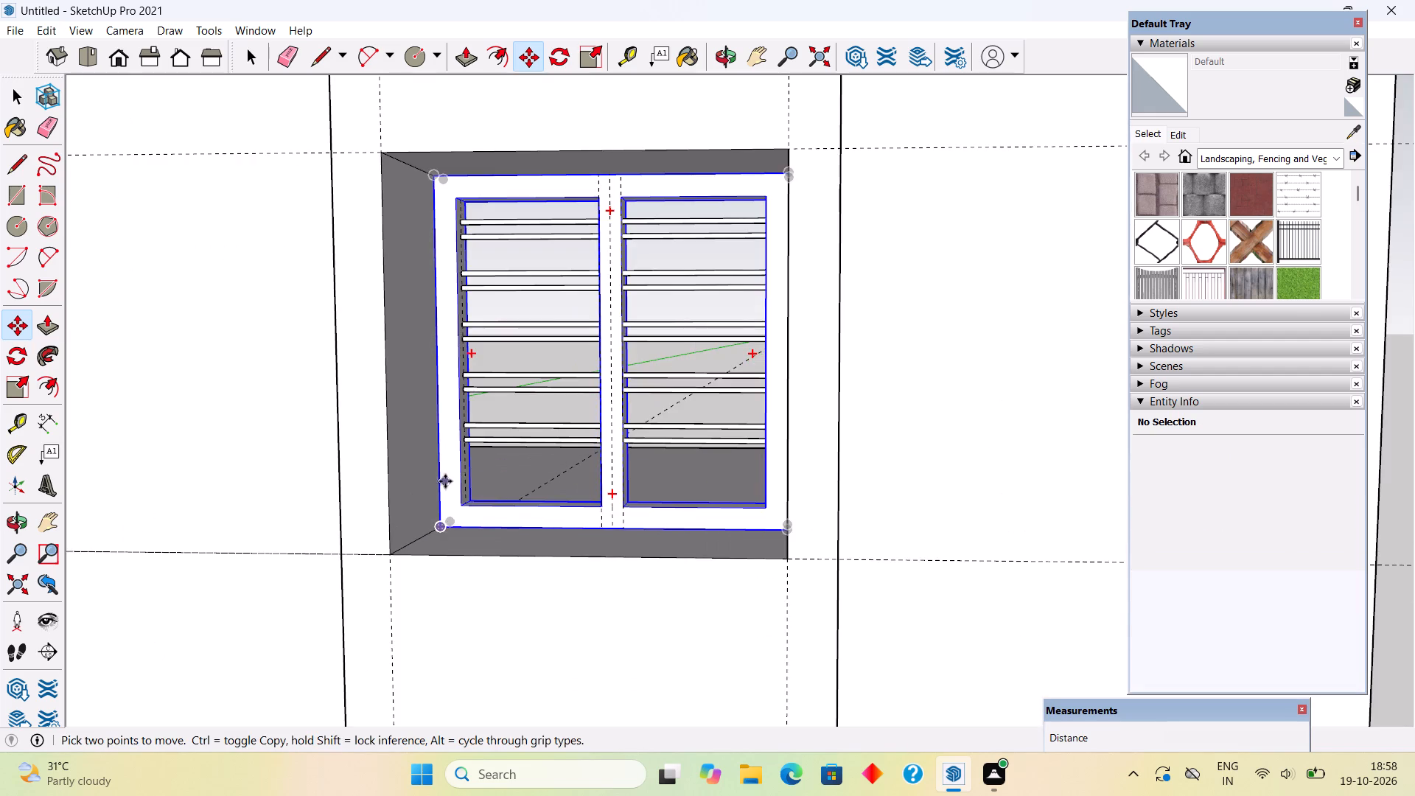
{"action": "scroll", "coordinate": [511, 468], "scroll_direction": "up", "scroll_amount": 6}
{"action": "scroll", "coordinate": [519, 395], "scroll_direction": "down", "scroll_amount": 4}
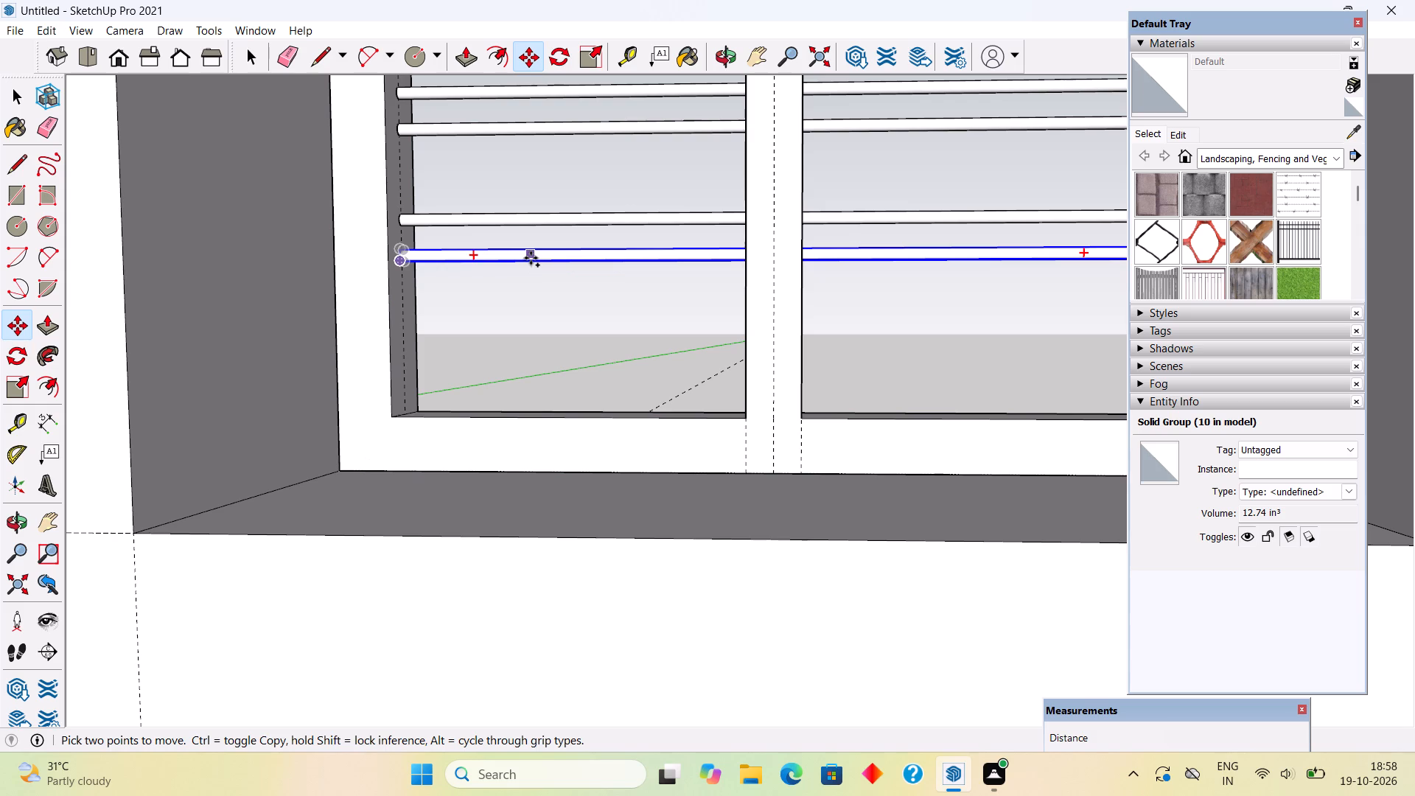
{"action": "key", "text": "space"}
{"action": "left_click", "coordinate": [531, 258], "text": "ctrl"}
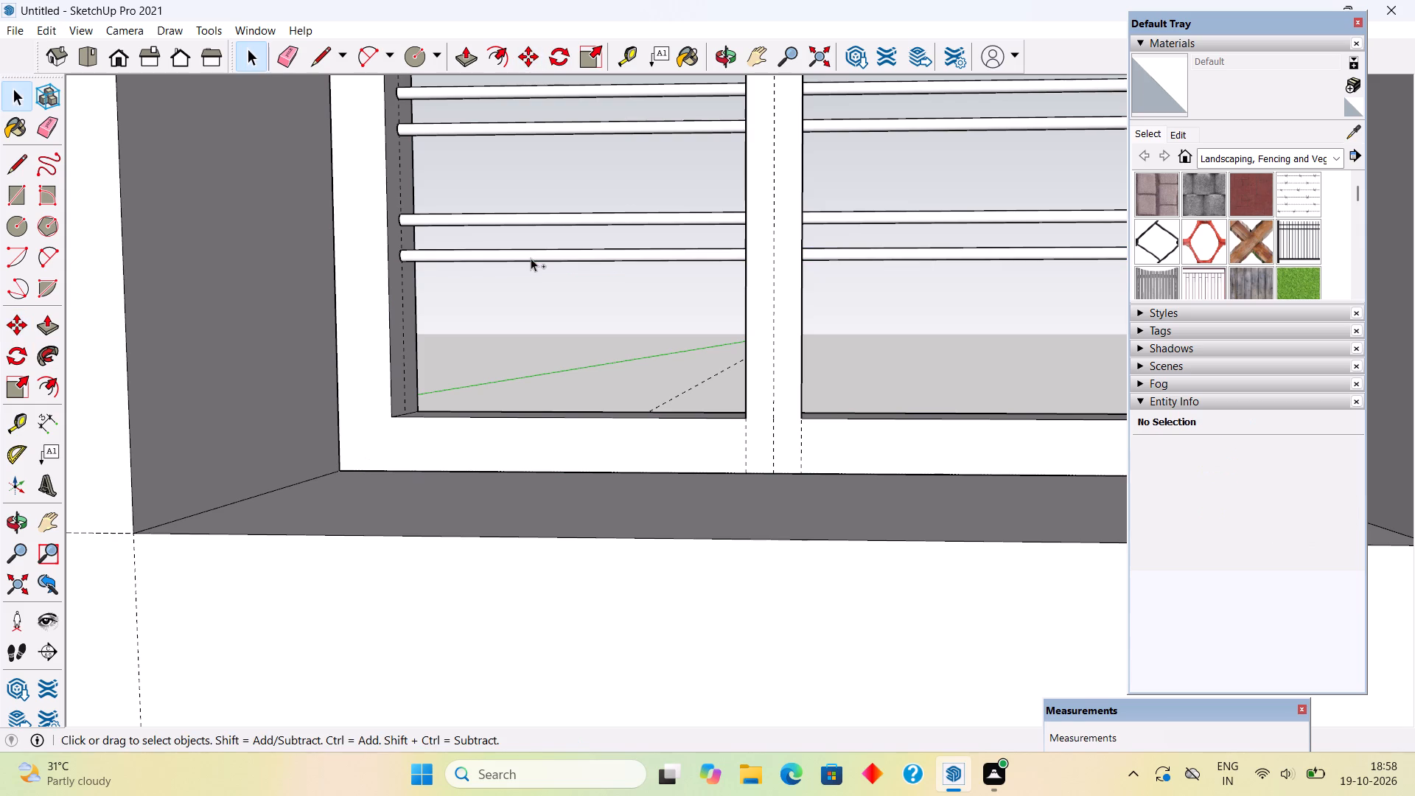
{"action": "left_click", "coordinate": [553, 220], "text": "ctrl"}
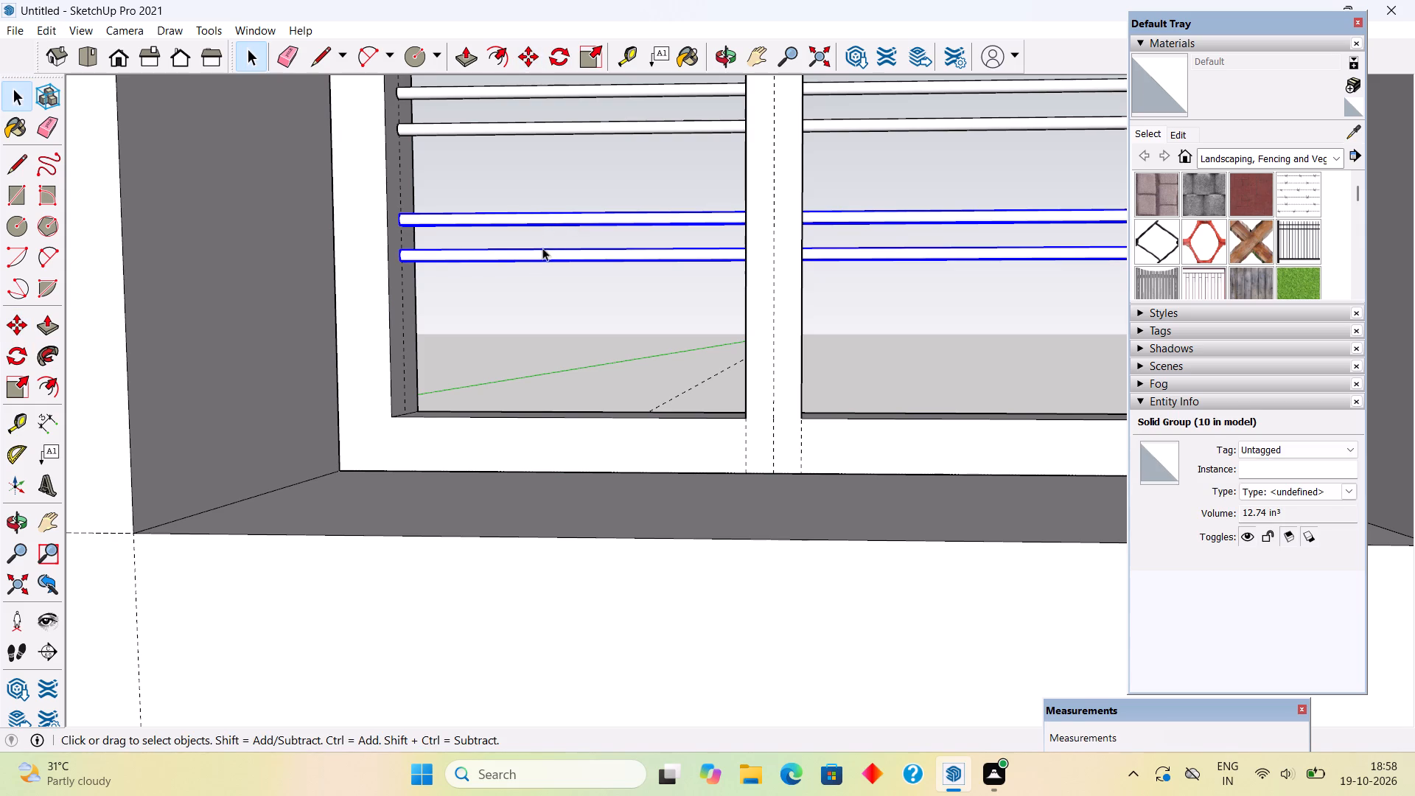
{"action": "key", "text": "m"}
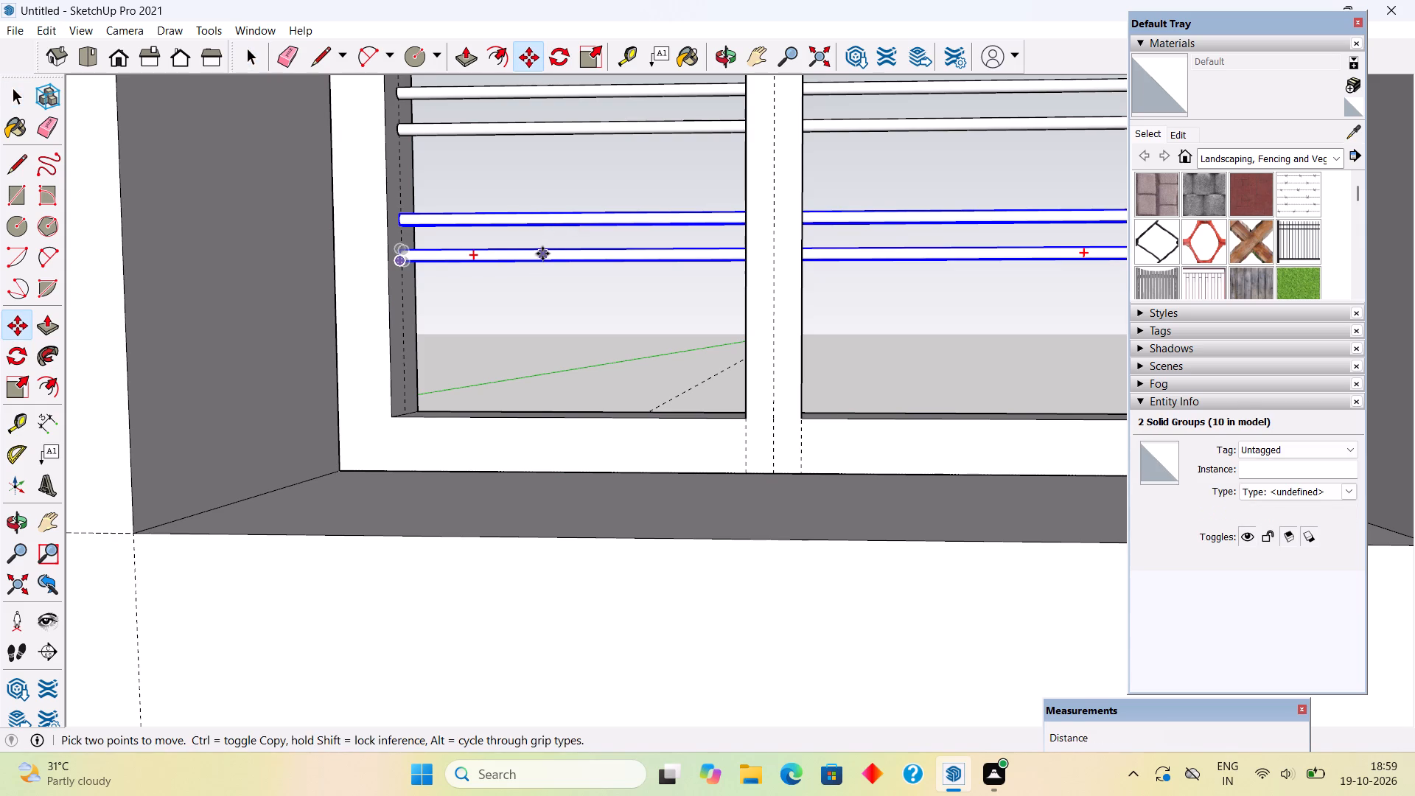
{"action": "left_click", "coordinate": [542, 254]}
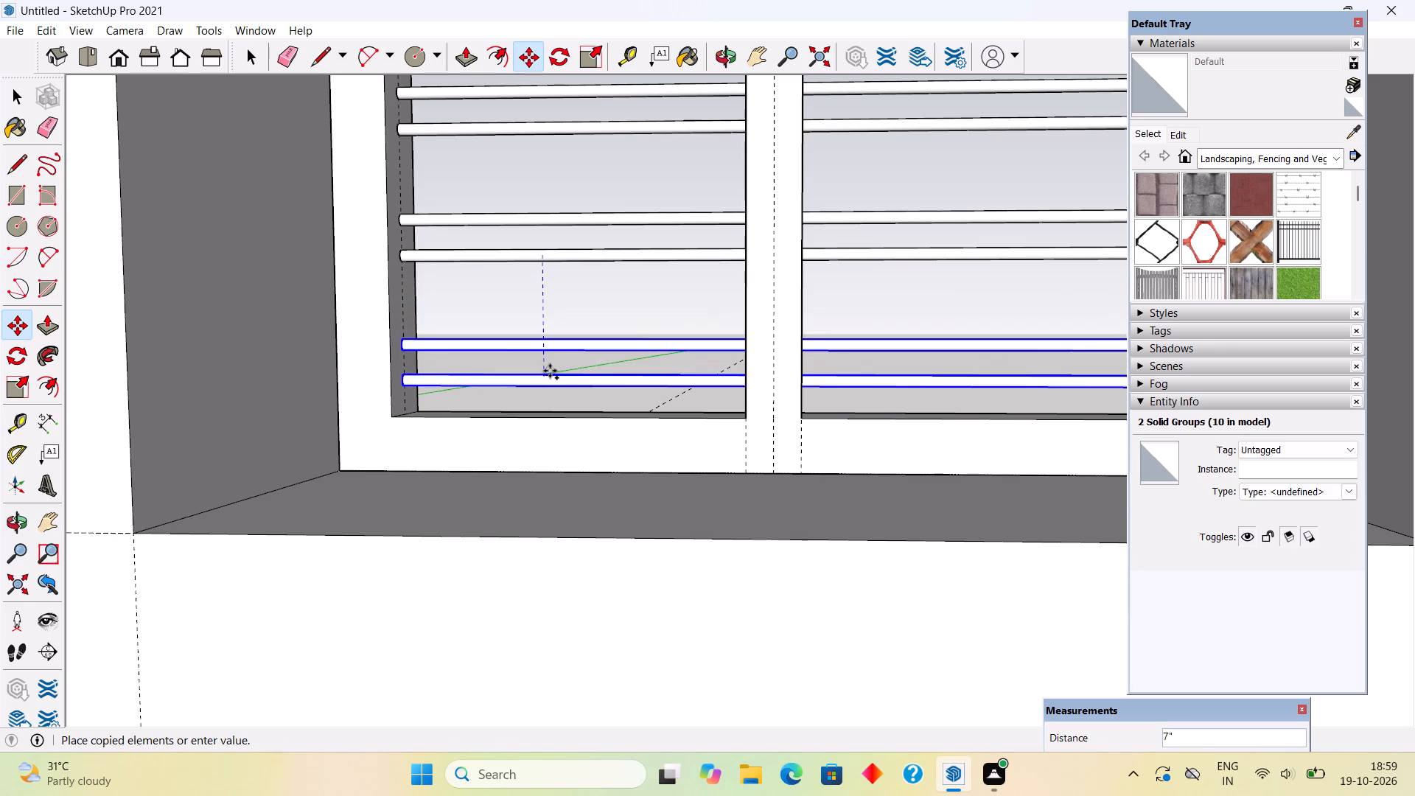
{"action": "left_click", "coordinate": [550, 371]}
{"action": "key", "text": "space"}
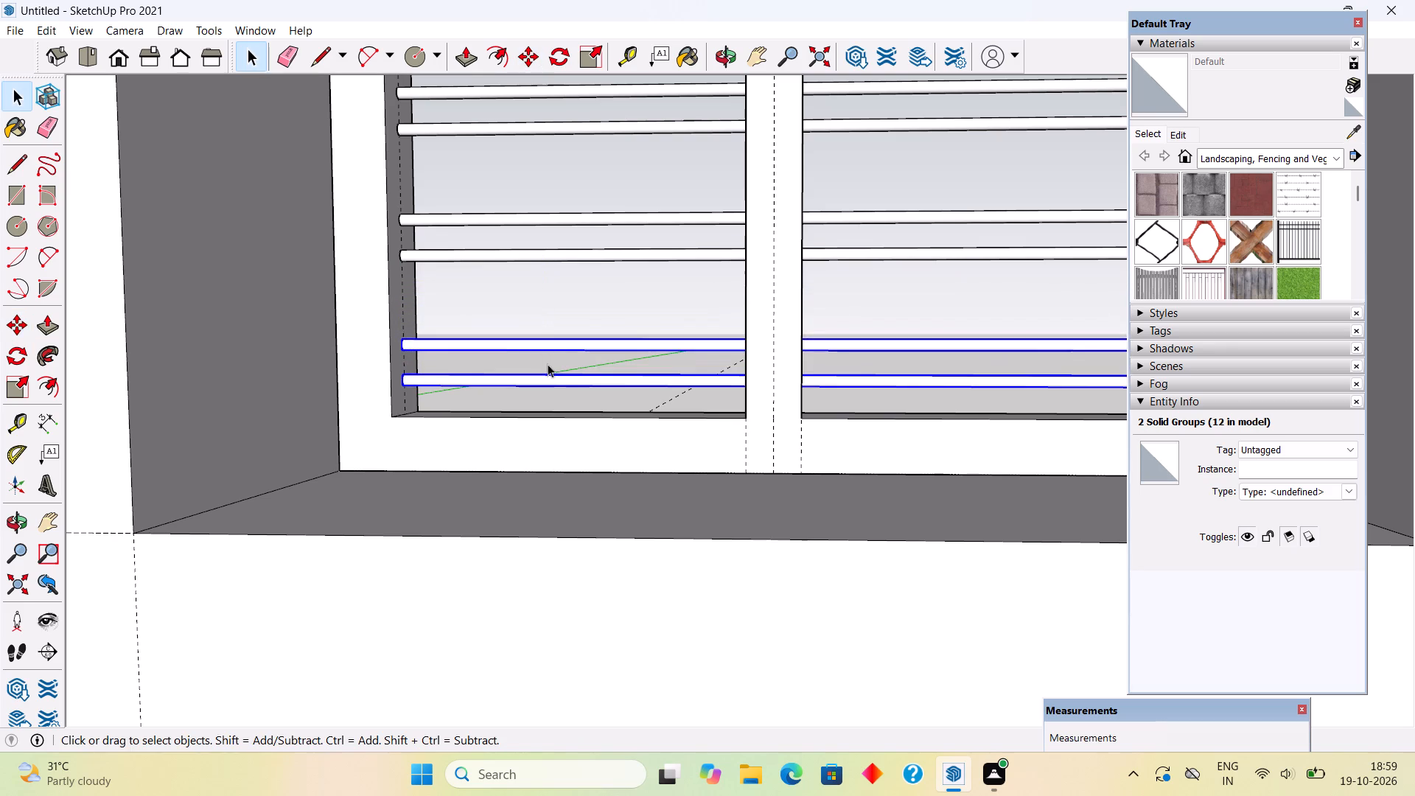
{"action": "key", "text": "space"}
{"action": "left_click", "coordinate": [579, 296]}
Select all twelve horizontal bars in the double window opening together, from the top pair to the bottom pair.
{"action": "scroll", "coordinate": [580, 293], "scroll_direction": "down", "scroll_amount": 6}
{"action": "middle_click_drag", "start_coordinate": [583, 297], "coordinate": [679, 336]}
{"action": "scroll", "coordinate": [588, 303], "scroll_direction": "down", "scroll_amount": 1}
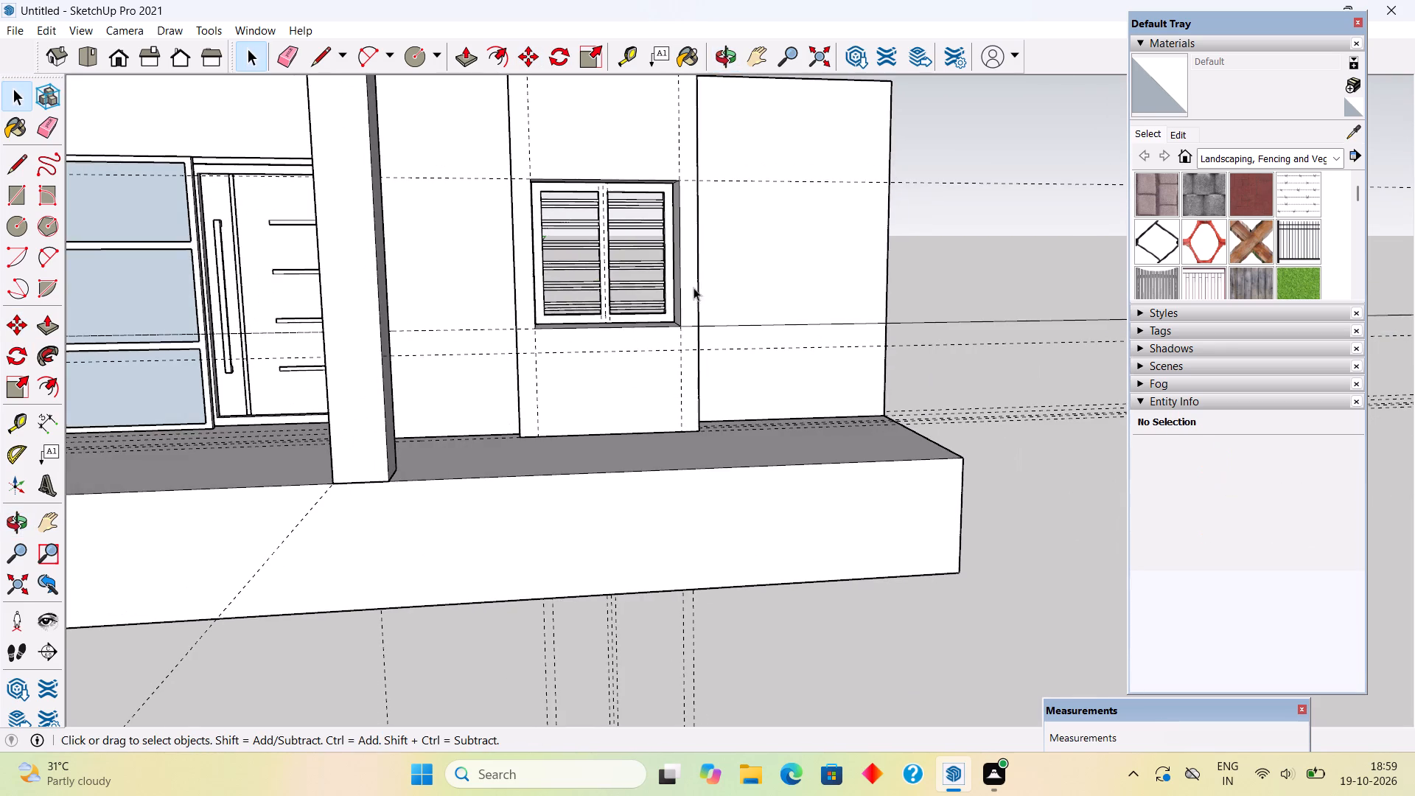
{"action": "scroll", "coordinate": [675, 250], "scroll_direction": "up", "scroll_amount": 11}
{"action": "scroll", "coordinate": [642, 206], "scroll_direction": "down", "scroll_amount": 5}
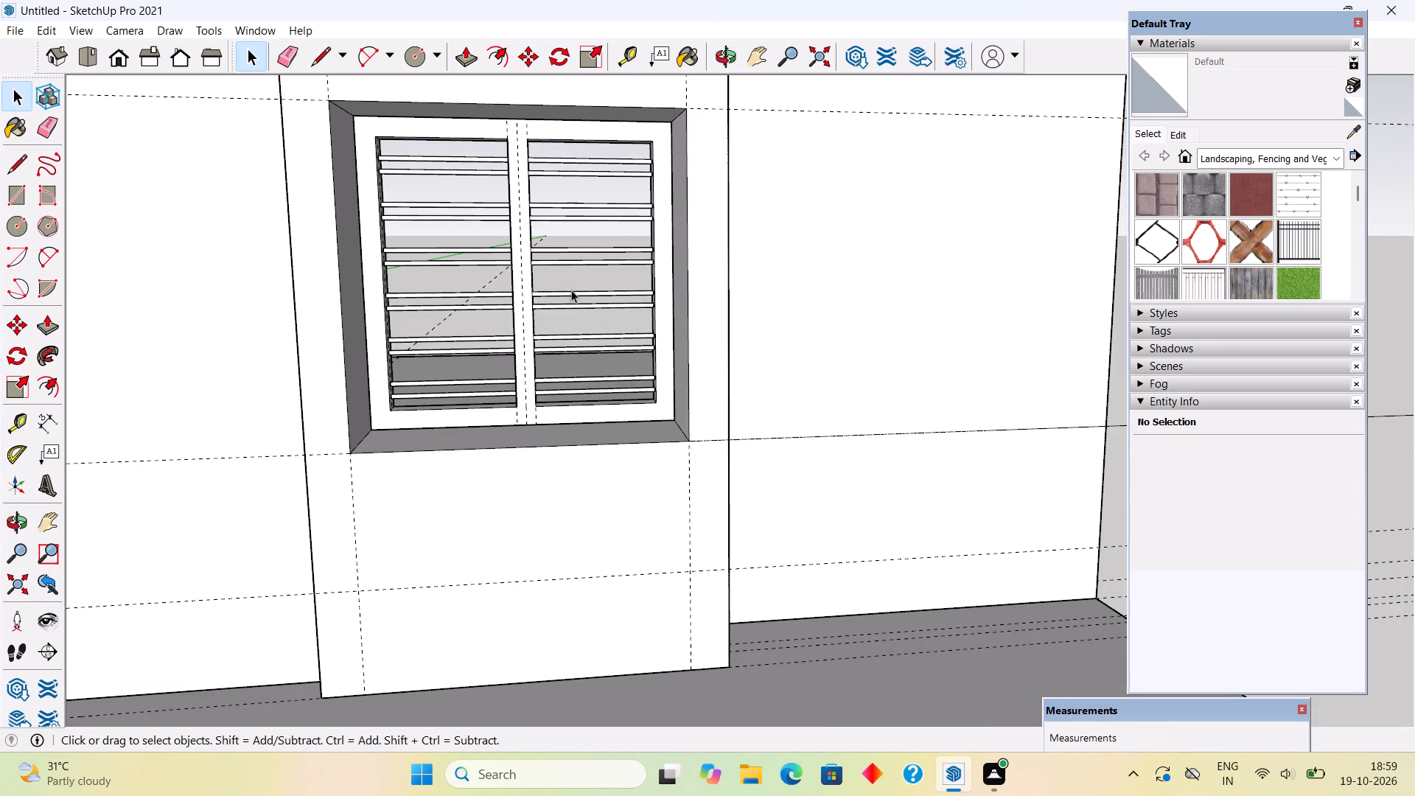
{"action": "scroll", "coordinate": [434, 161], "scroll_direction": "up", "scroll_amount": 1}
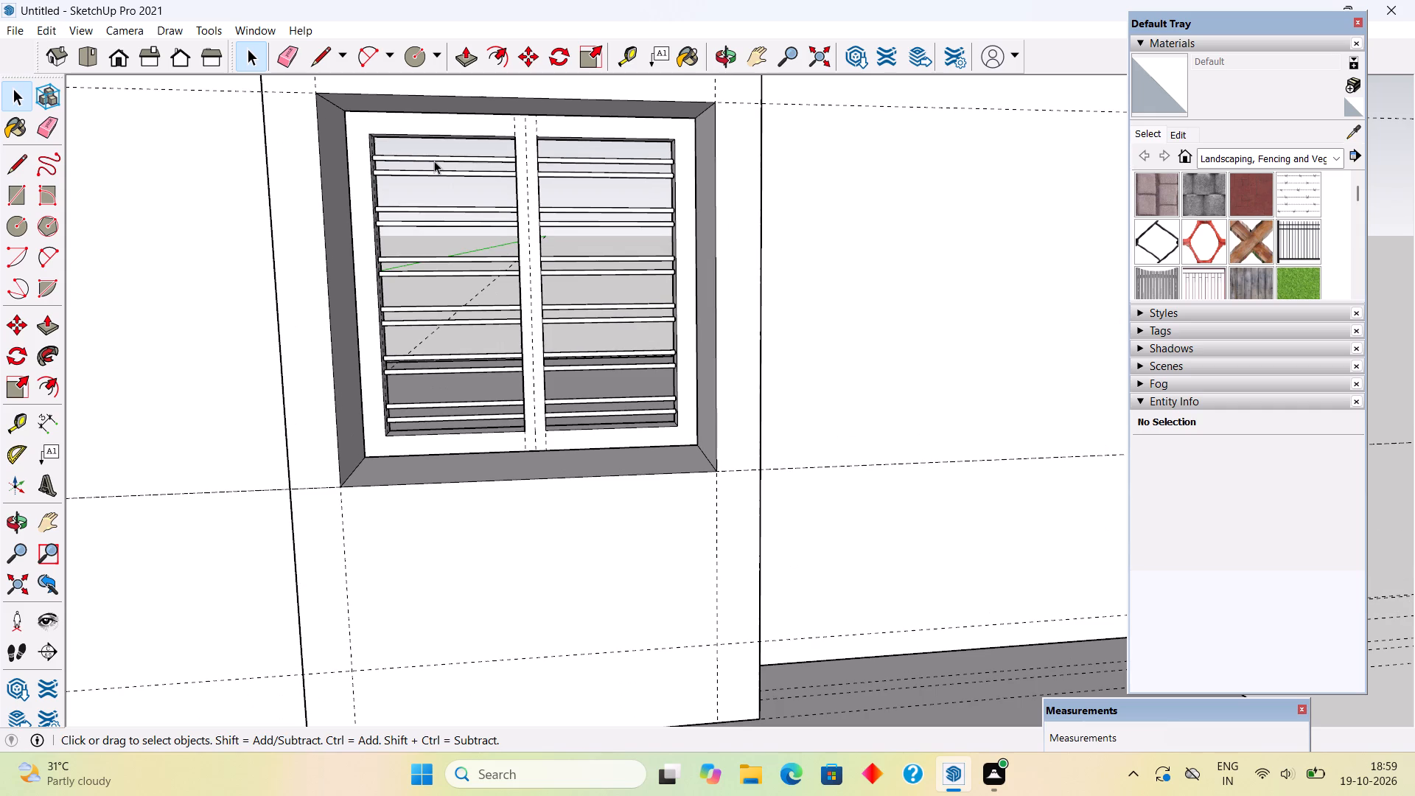
{"action": "left_click", "coordinate": [434, 161]}
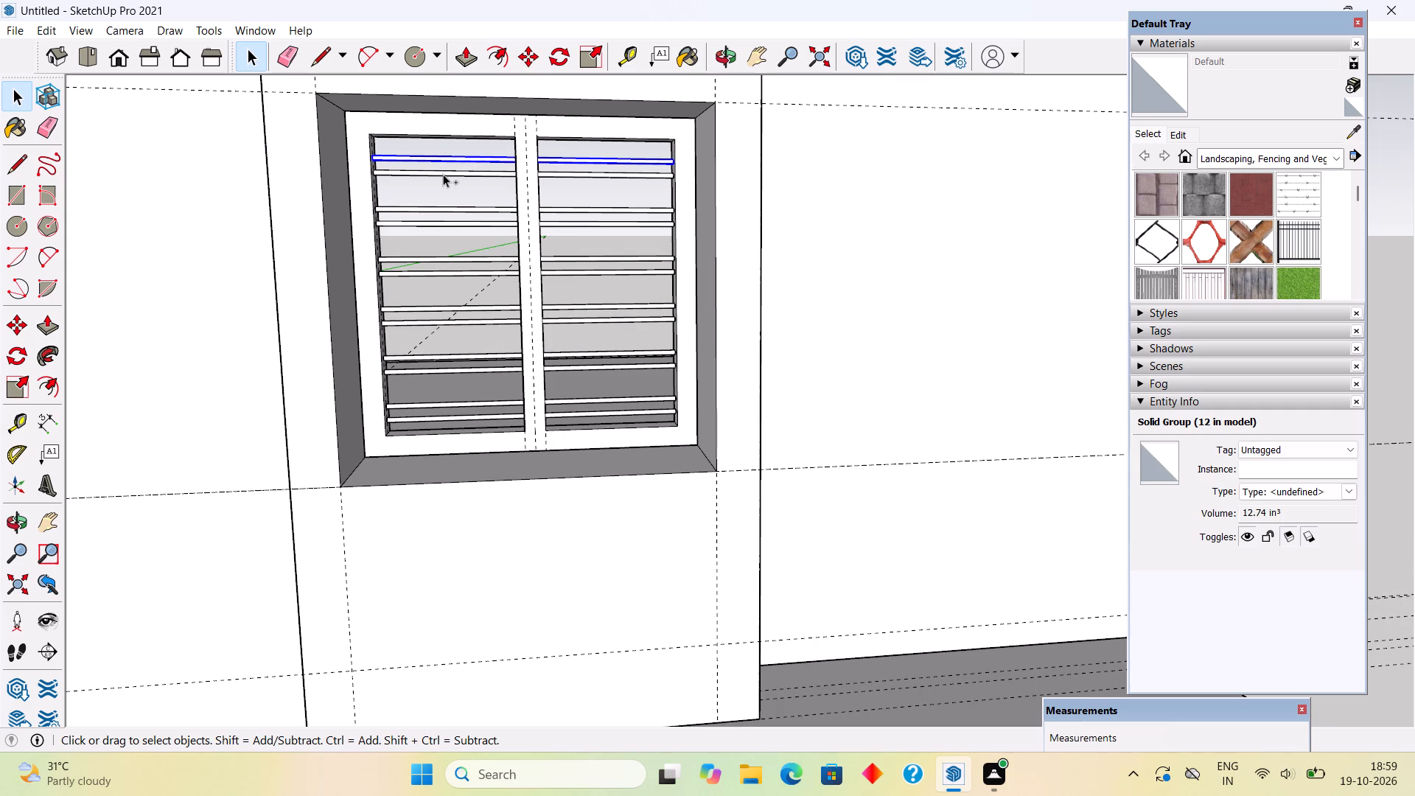
{"action": "left_click", "coordinate": [443, 174], "text": "ctrl"}
{"action": "left_click", "coordinate": [450, 217], "text": "ctrl"}
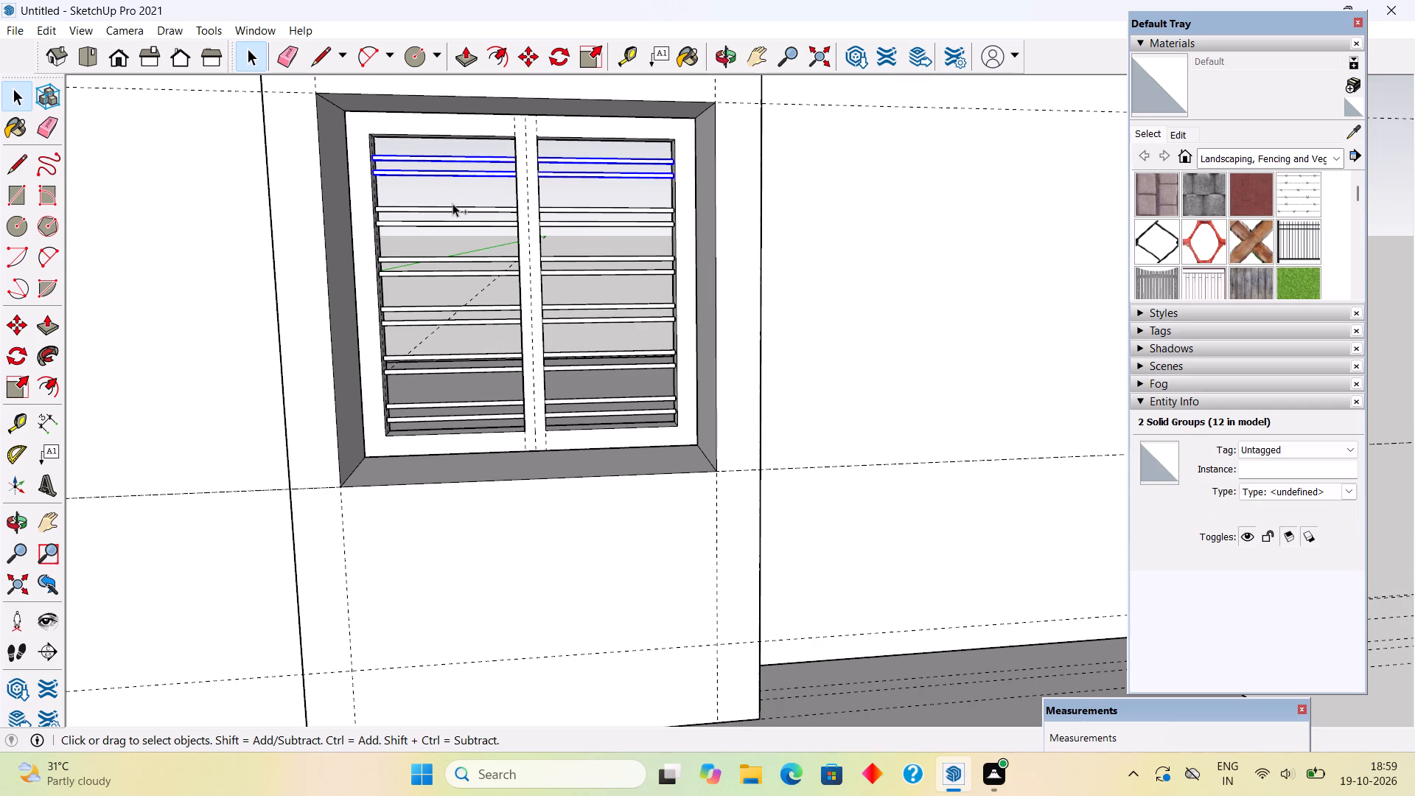
{"action": "left_click", "coordinate": [455, 209], "text": "ctrl"}
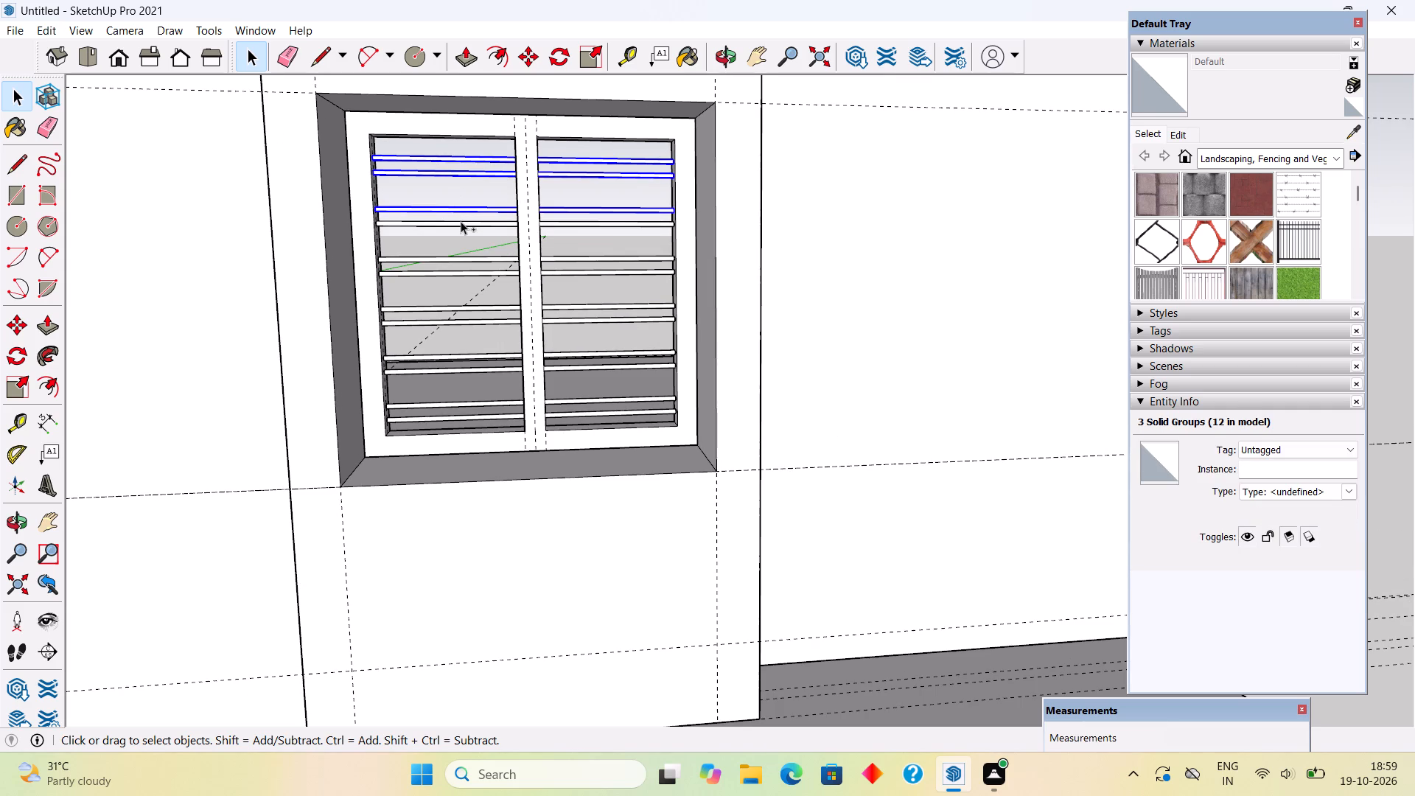
{"action": "left_click", "coordinate": [461, 221], "text": "ctrl"}
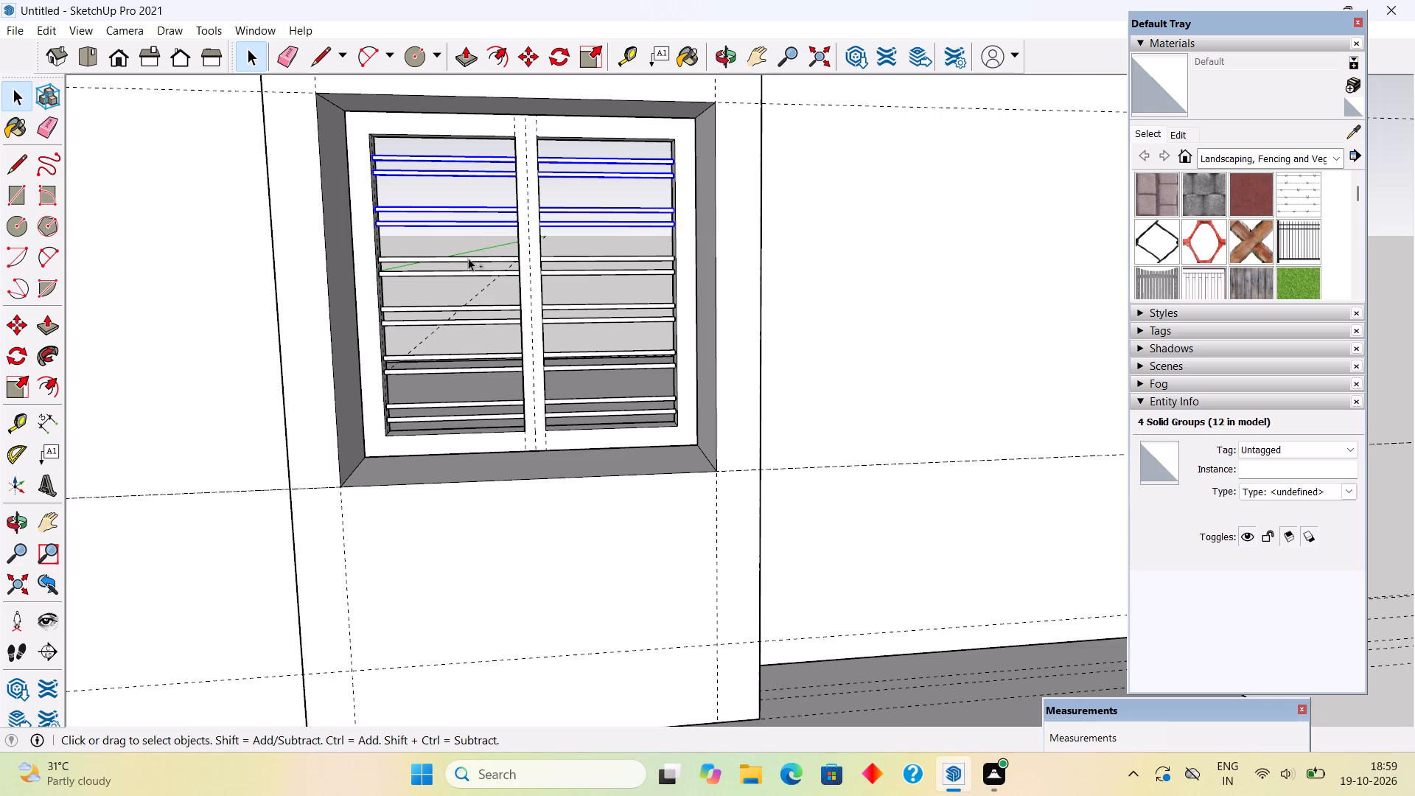
{"action": "left_click", "coordinate": [468, 258], "text": "ctrl"}
{"action": "left_click", "coordinate": [467, 274], "text": "ctrl"}
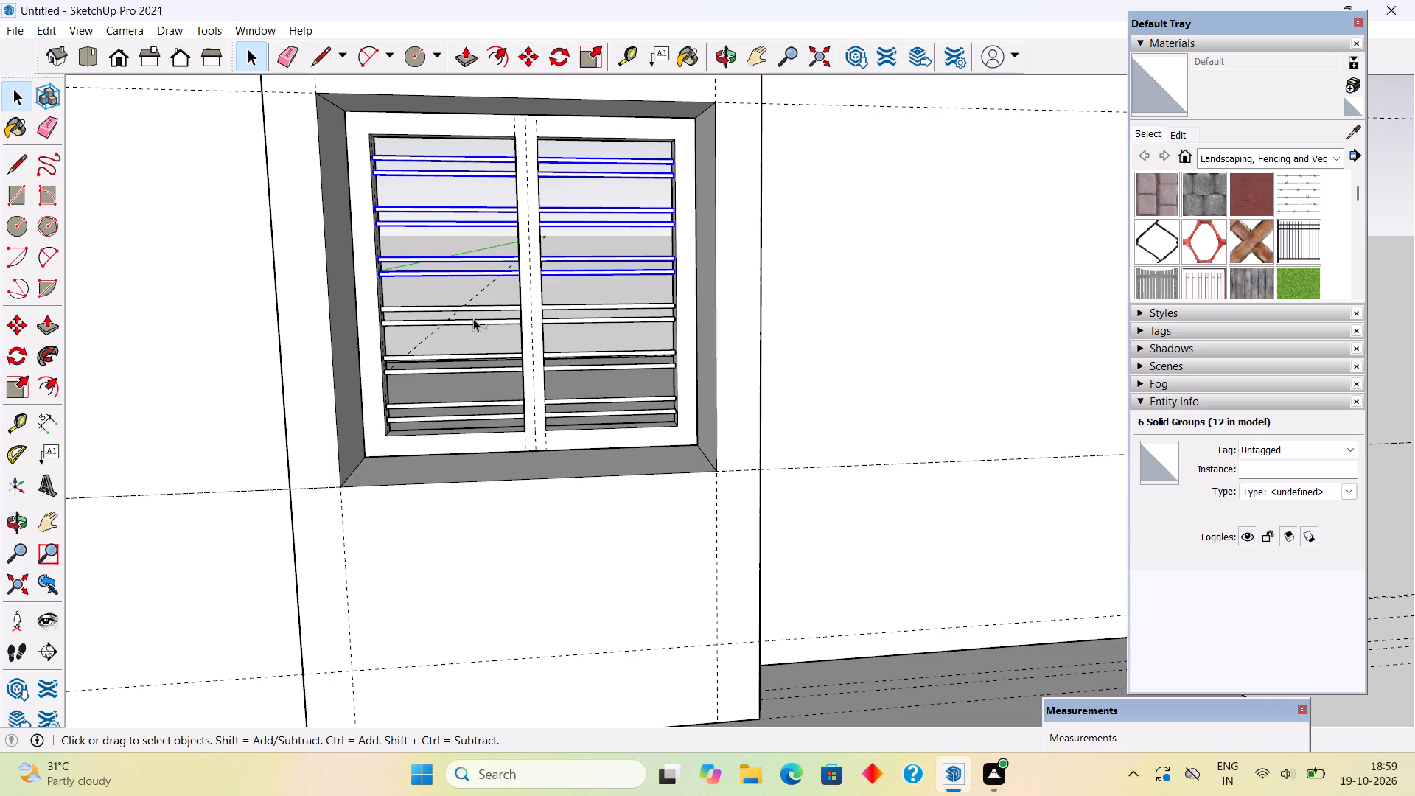
{"action": "left_click", "coordinate": [473, 318], "text": "ctrl"}
{"action": "left_click", "coordinate": [473, 306], "text": "ctrl"}
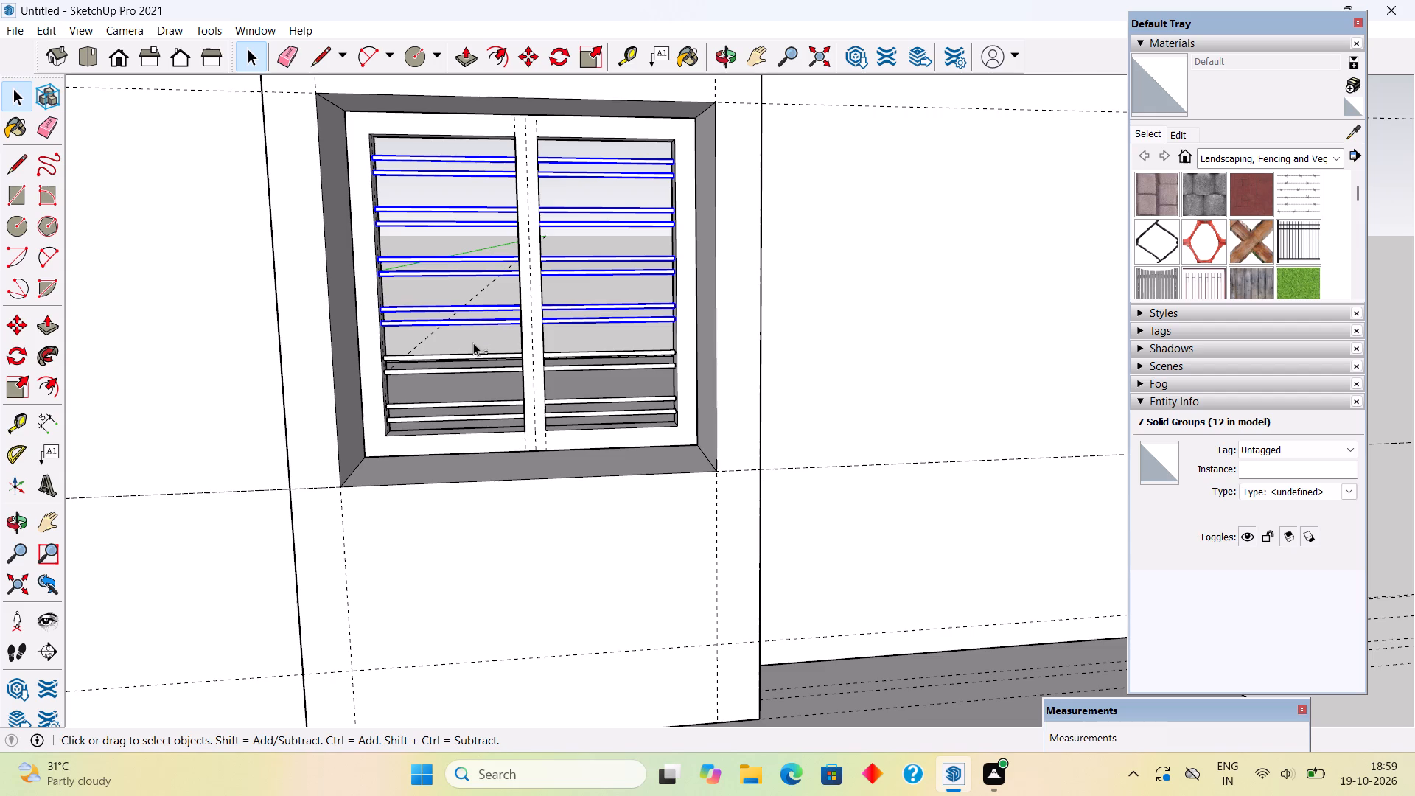
{"action": "left_click", "coordinate": [479, 355], "text": "ctrl"}
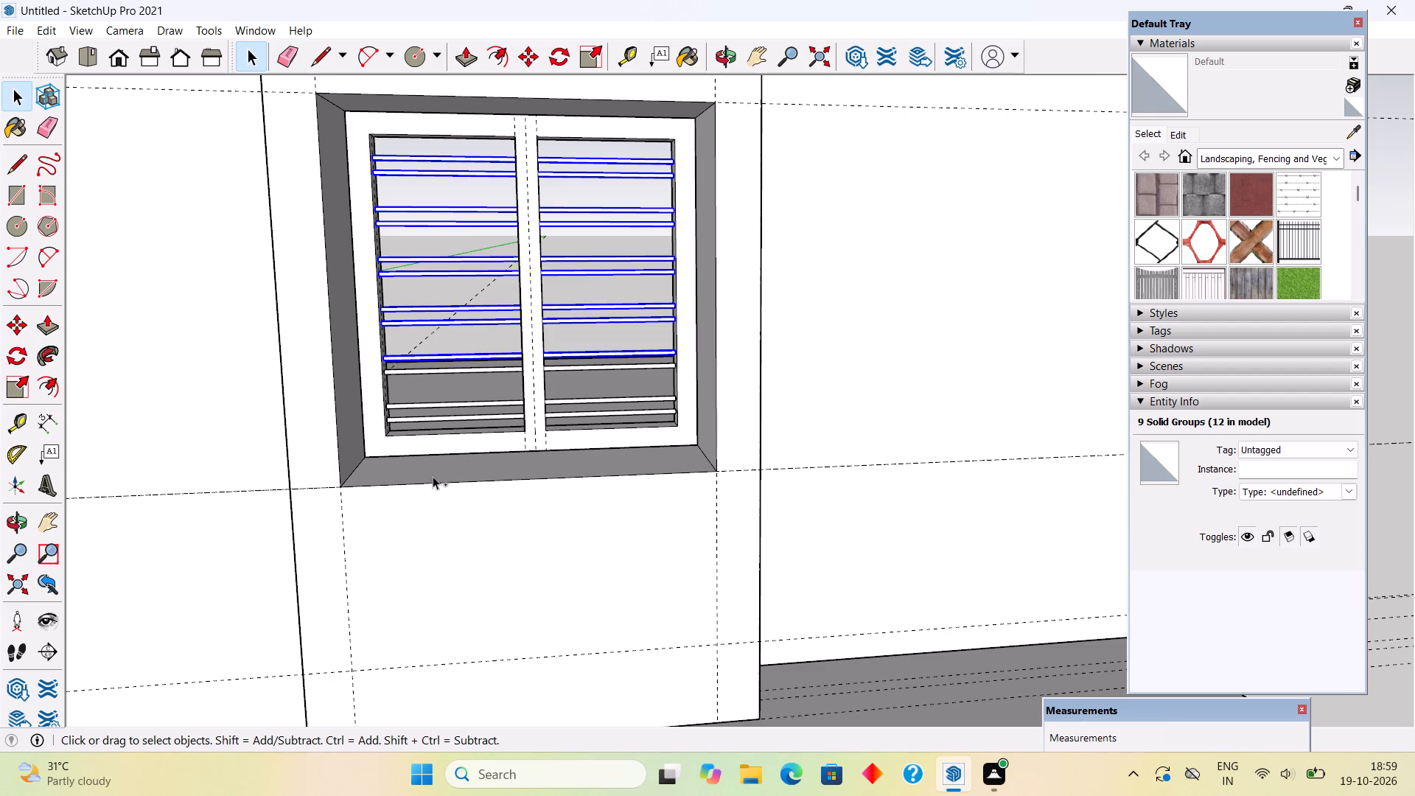
{"action": "left_click", "coordinate": [456, 371], "text": "ctrl"}
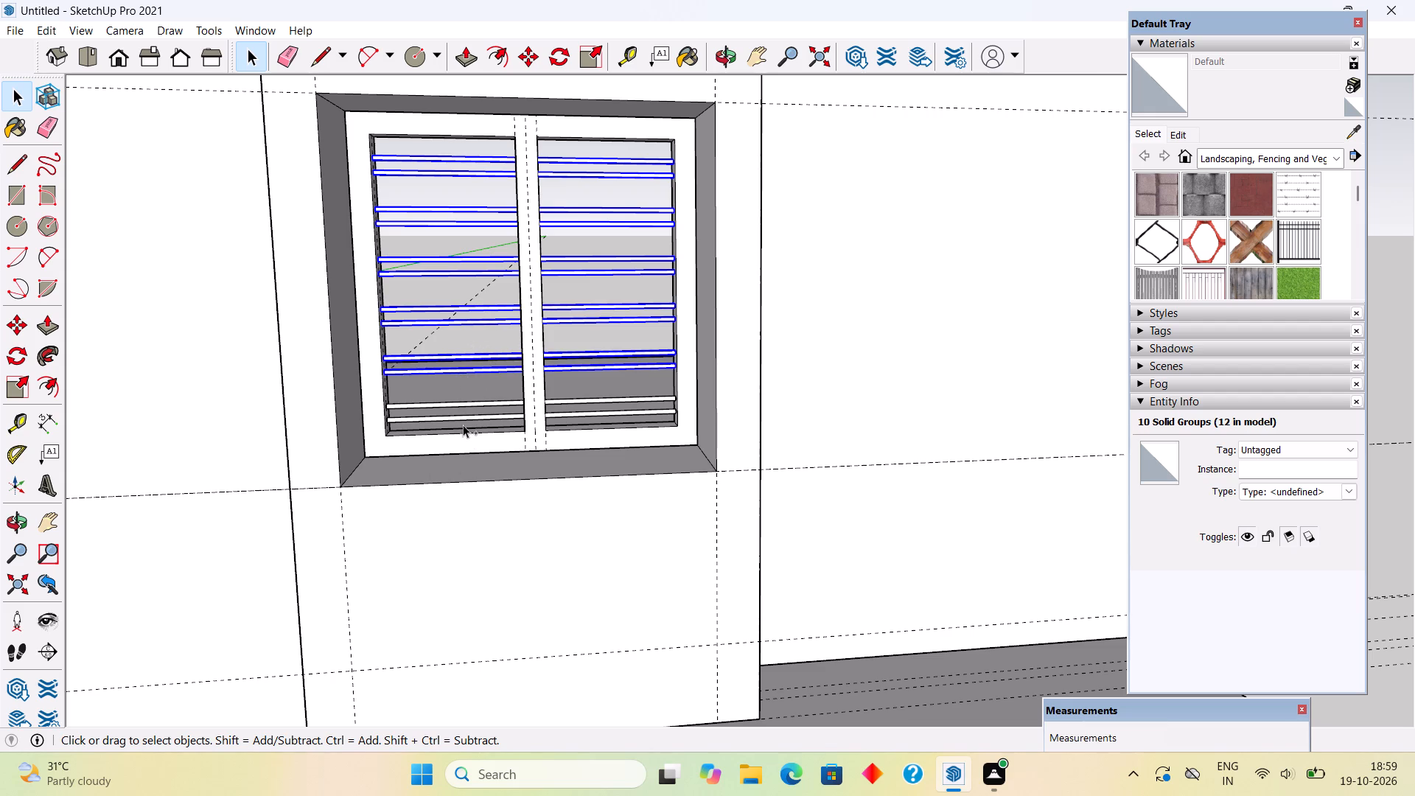
{"action": "left_click", "coordinate": [462, 416], "text": "ctrl"}
{"action": "left_click", "coordinate": [462, 405], "text": "ctrl"}
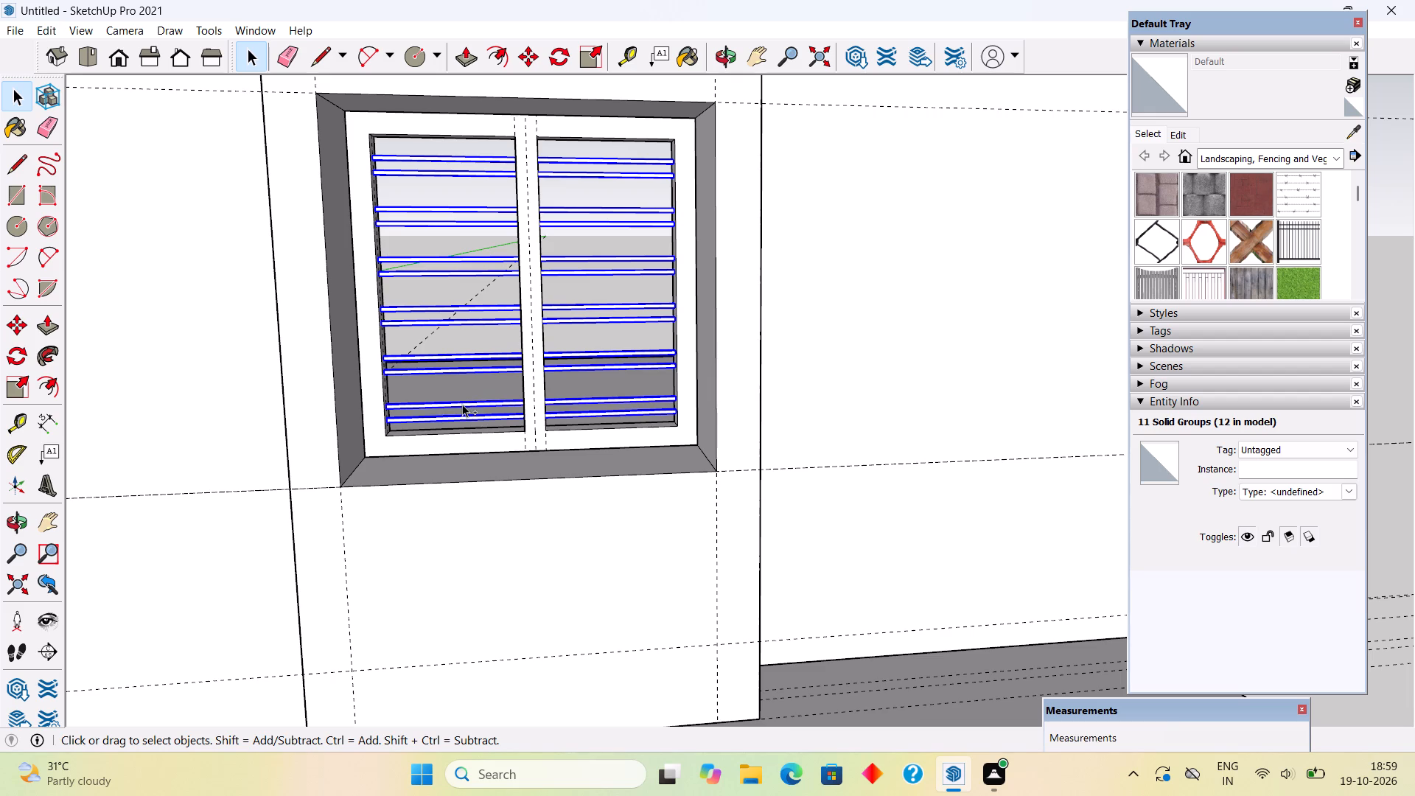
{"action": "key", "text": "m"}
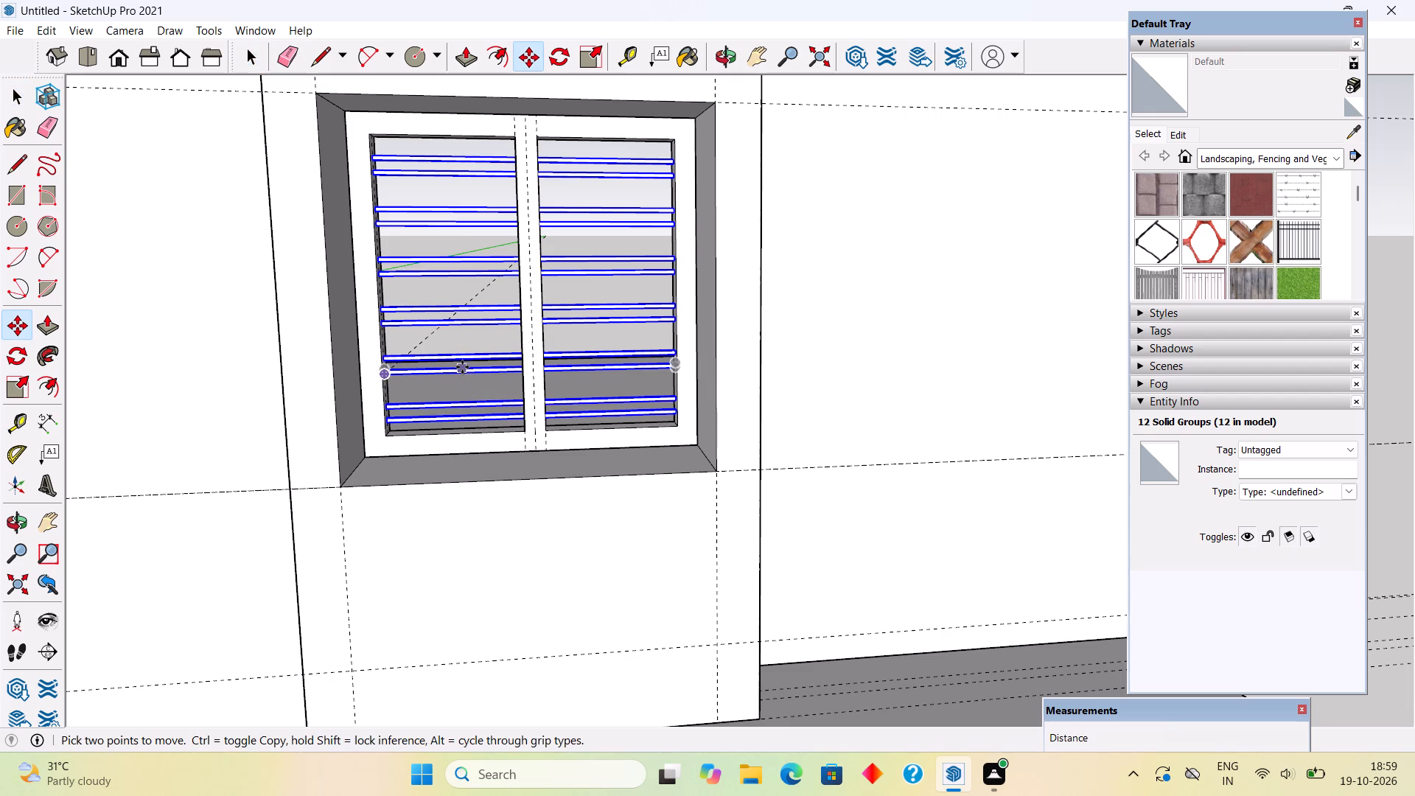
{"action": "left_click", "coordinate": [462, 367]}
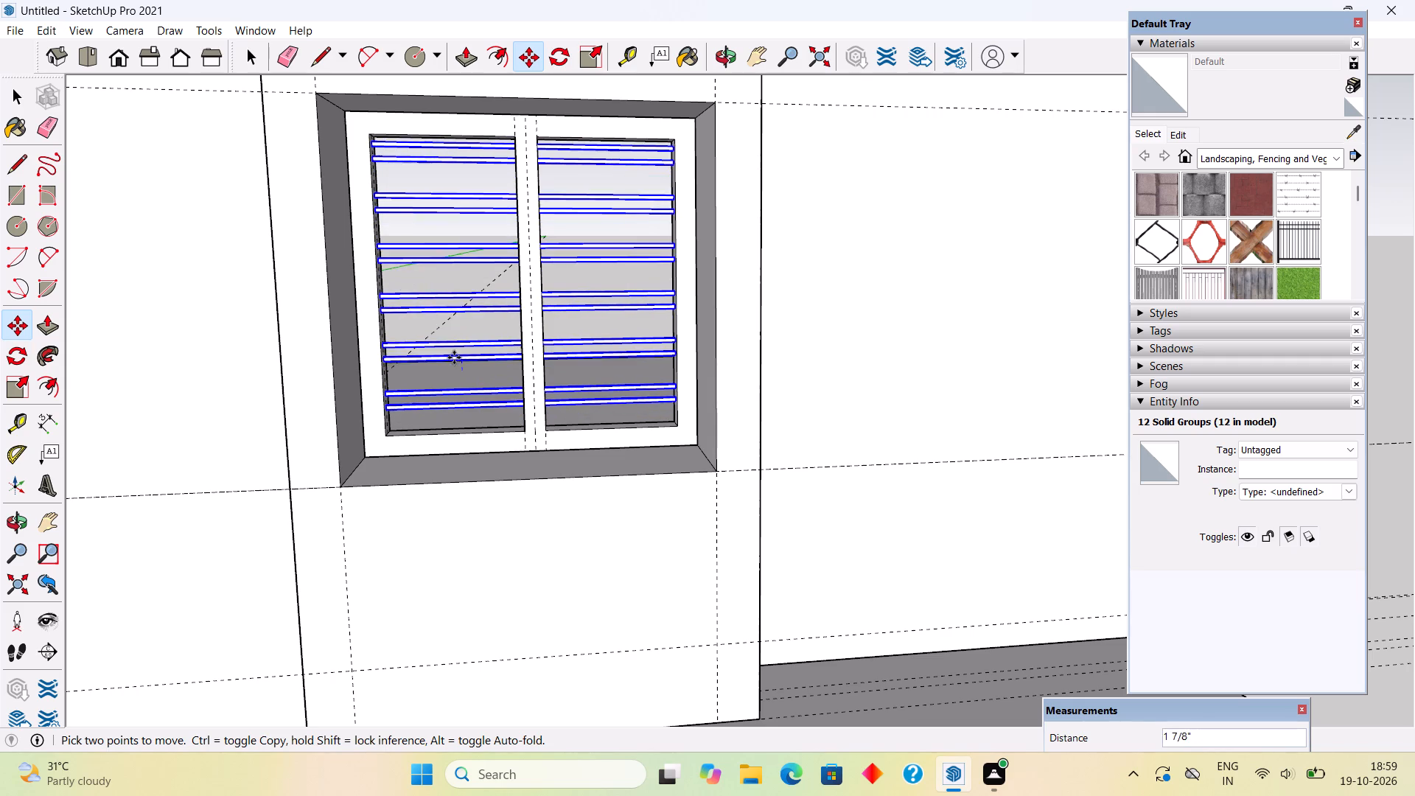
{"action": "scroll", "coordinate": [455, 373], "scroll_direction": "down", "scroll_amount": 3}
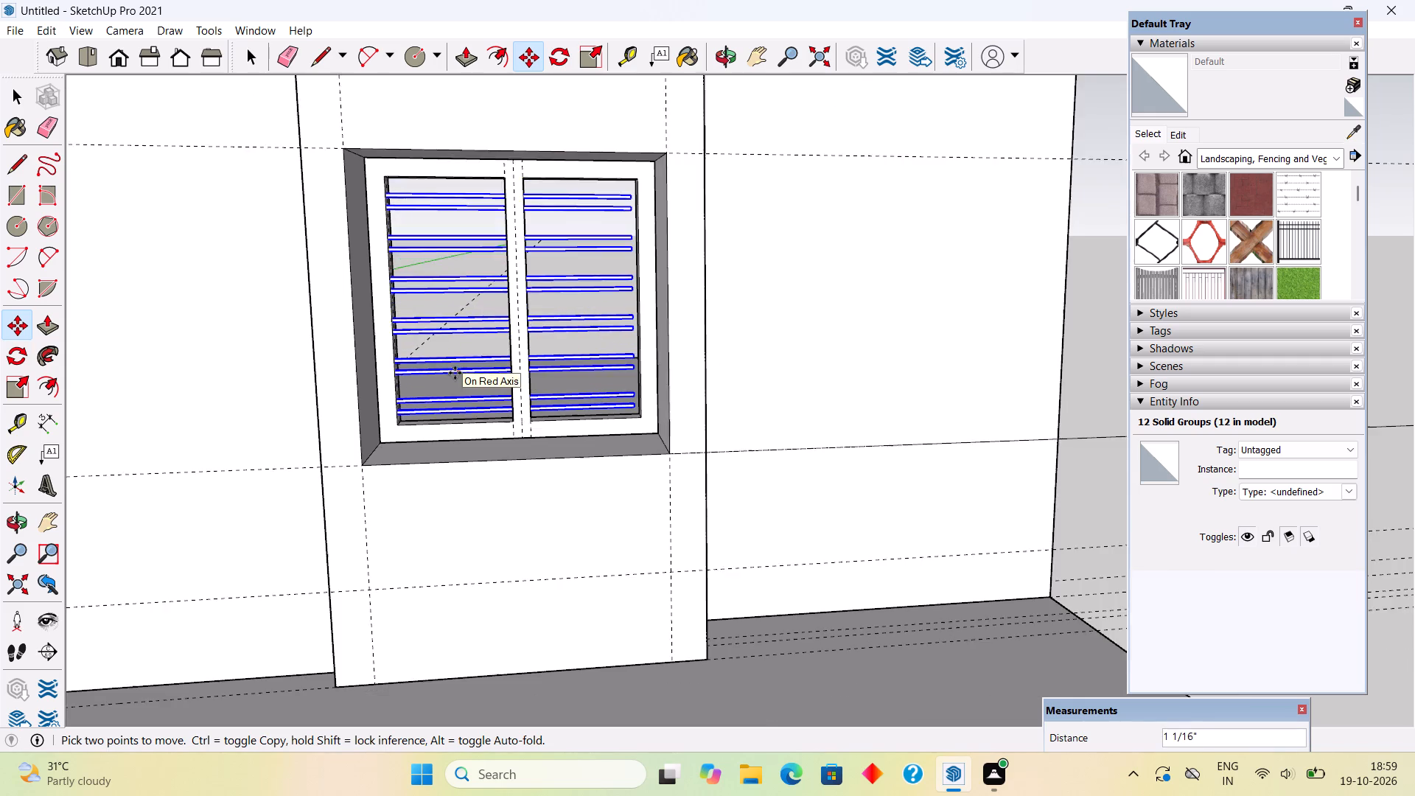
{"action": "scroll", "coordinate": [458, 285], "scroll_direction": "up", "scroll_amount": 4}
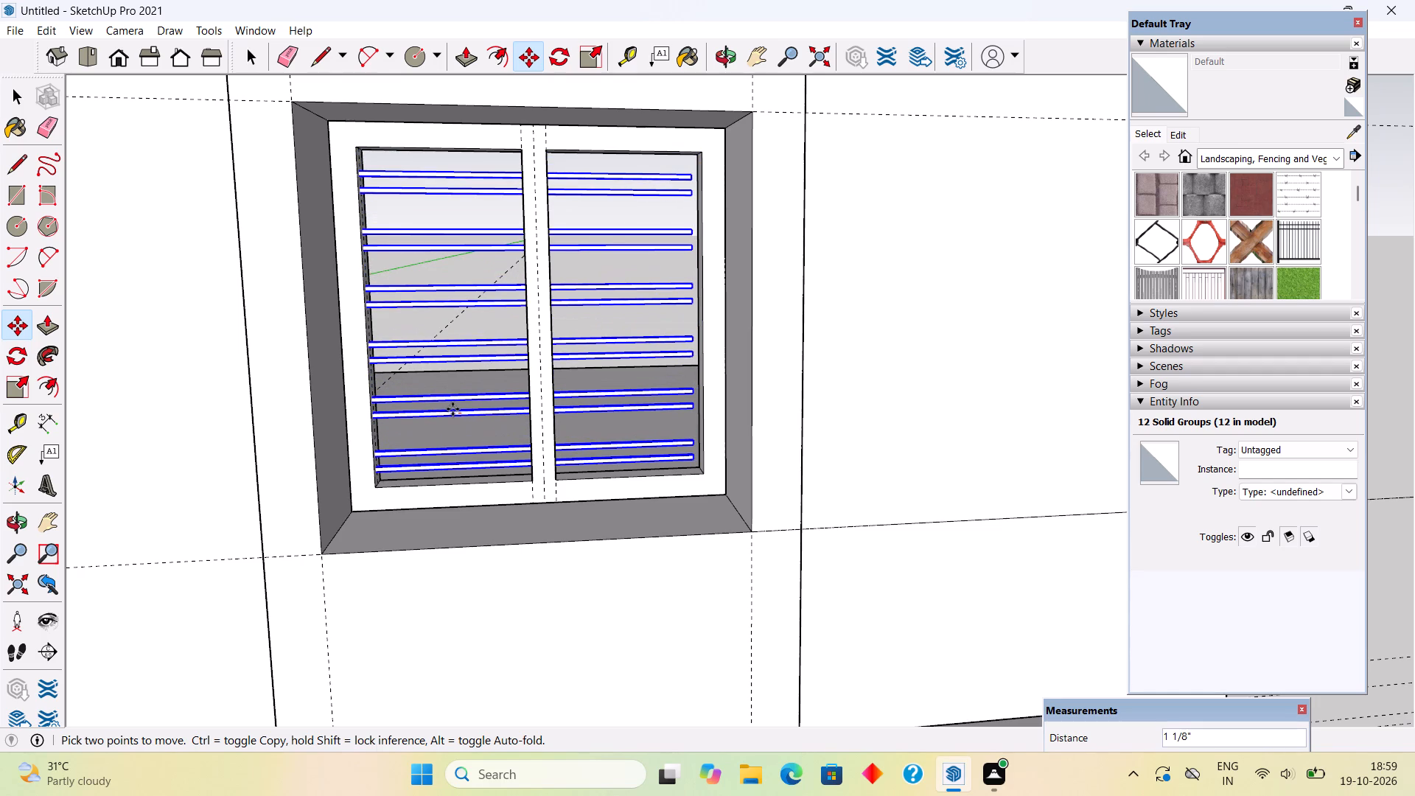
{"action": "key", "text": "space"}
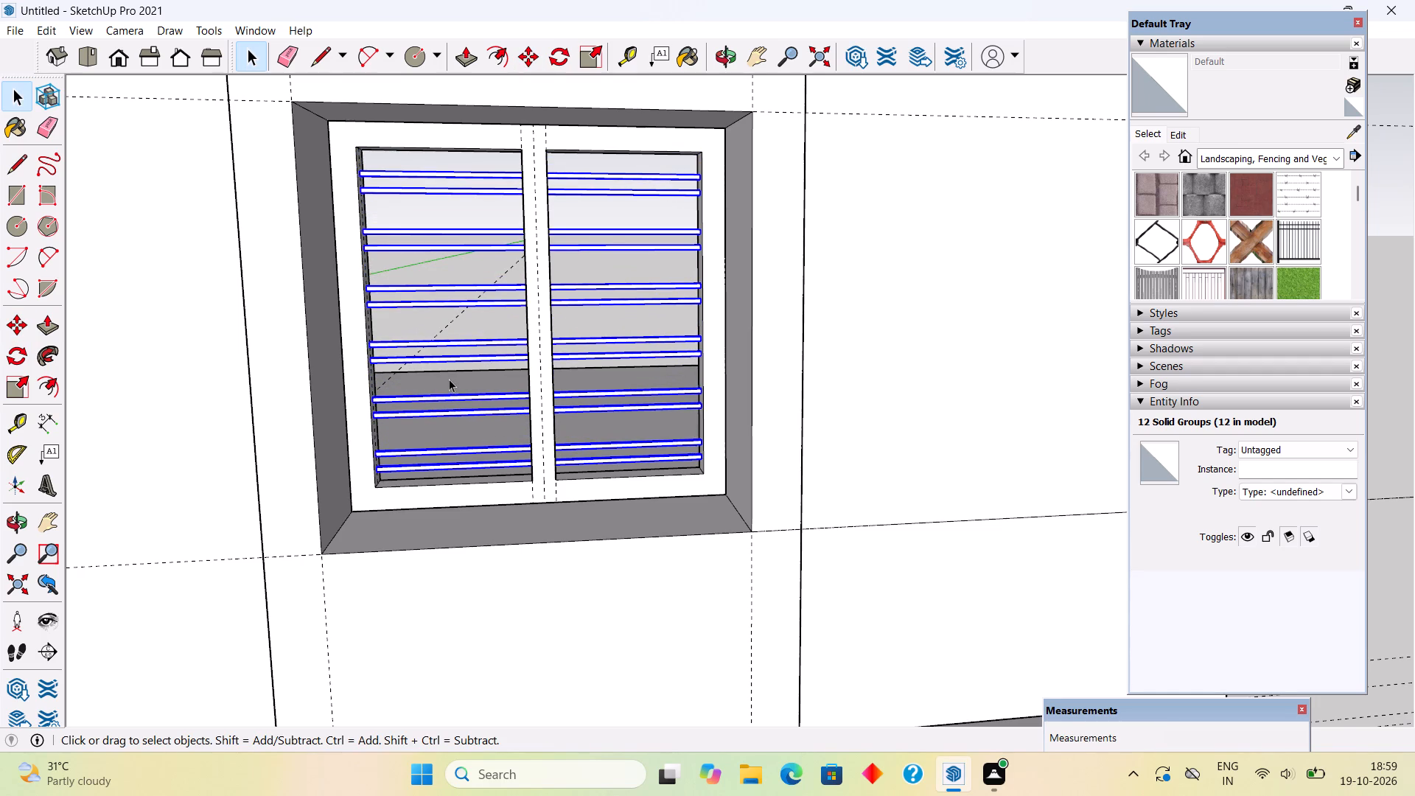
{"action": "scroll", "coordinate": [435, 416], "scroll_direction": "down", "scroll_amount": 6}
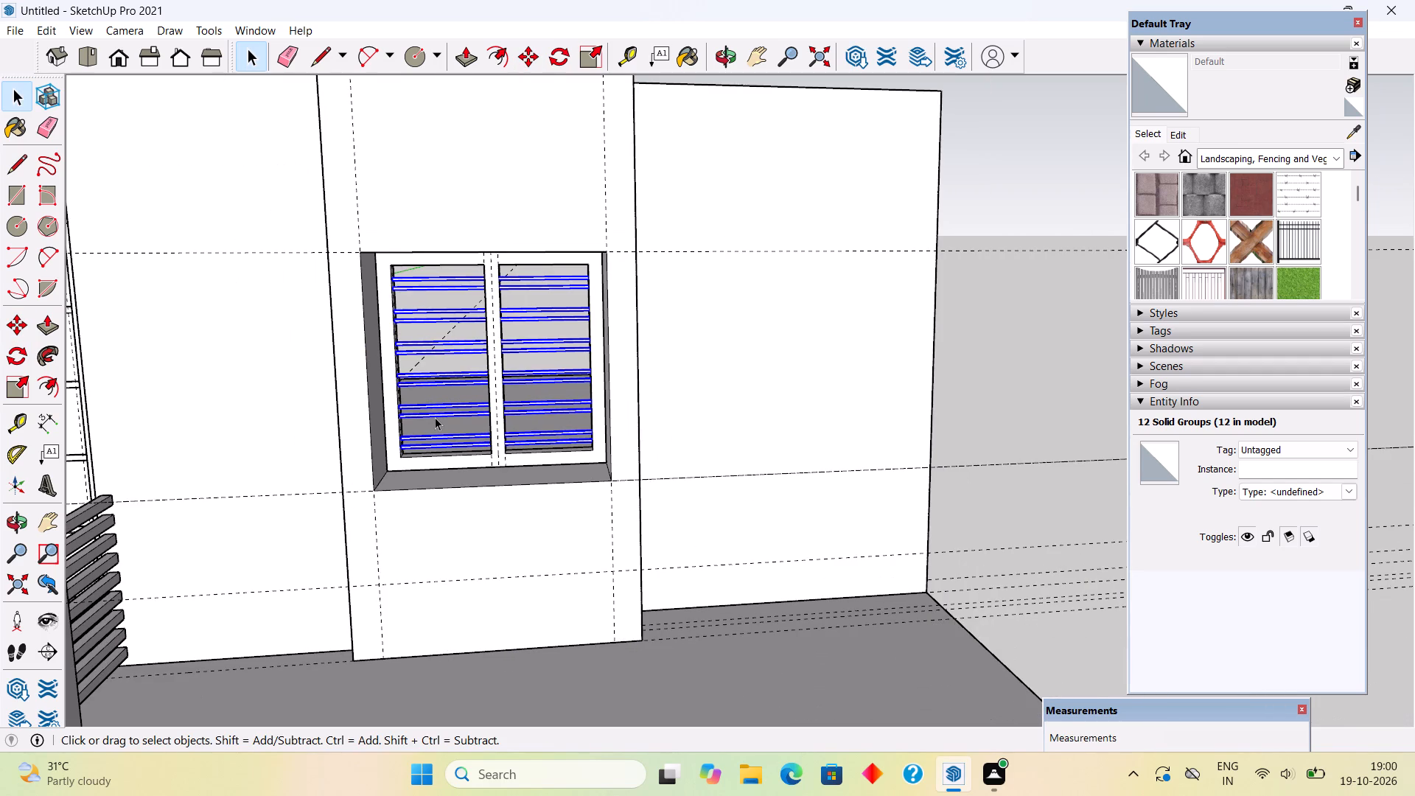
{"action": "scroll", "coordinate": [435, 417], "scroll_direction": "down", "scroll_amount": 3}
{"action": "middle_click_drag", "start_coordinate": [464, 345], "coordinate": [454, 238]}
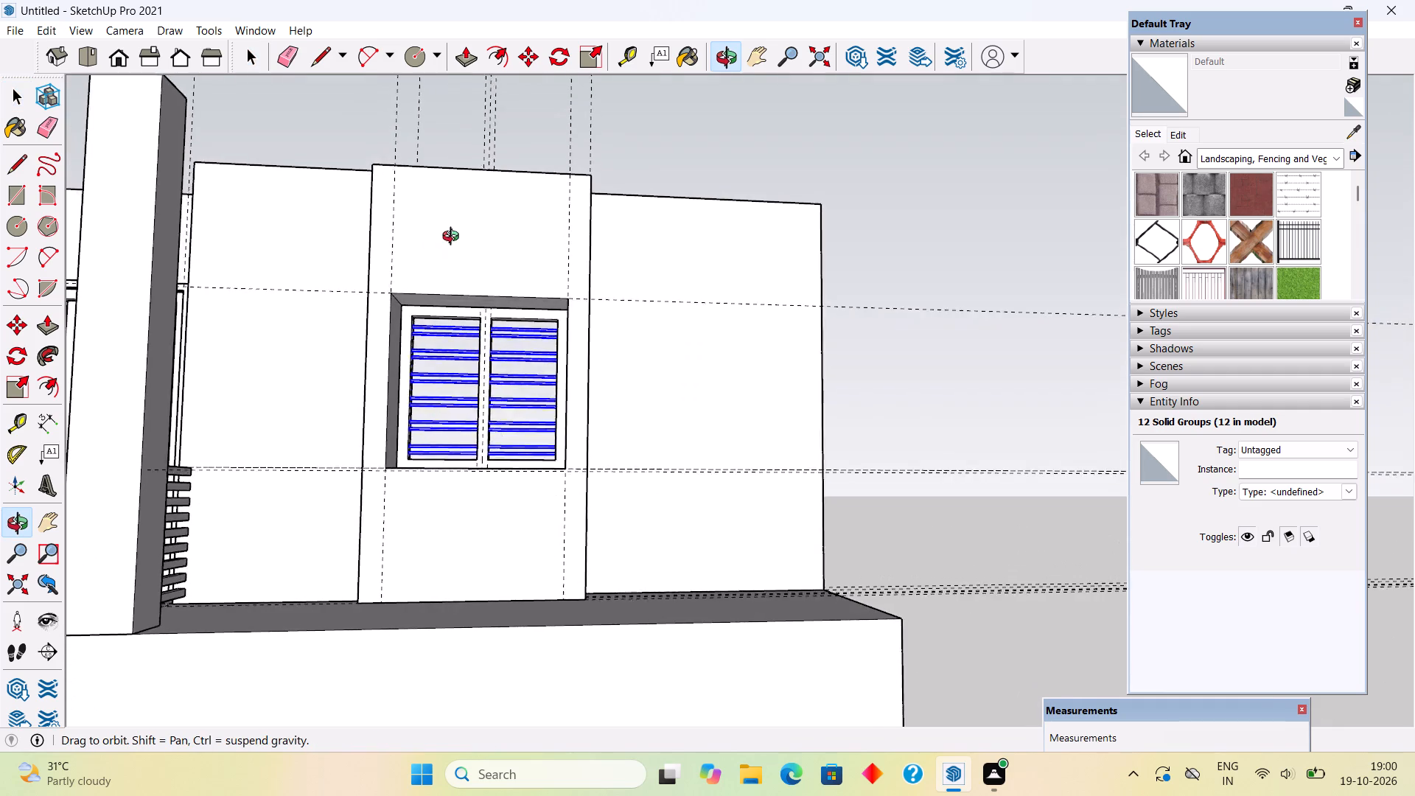
Clear the bar selection and examine the horizontal bars in both window openings from the outside, at close range.
{"action": "middle_click_drag", "start_coordinate": [454, 238], "coordinate": [442, 299]}
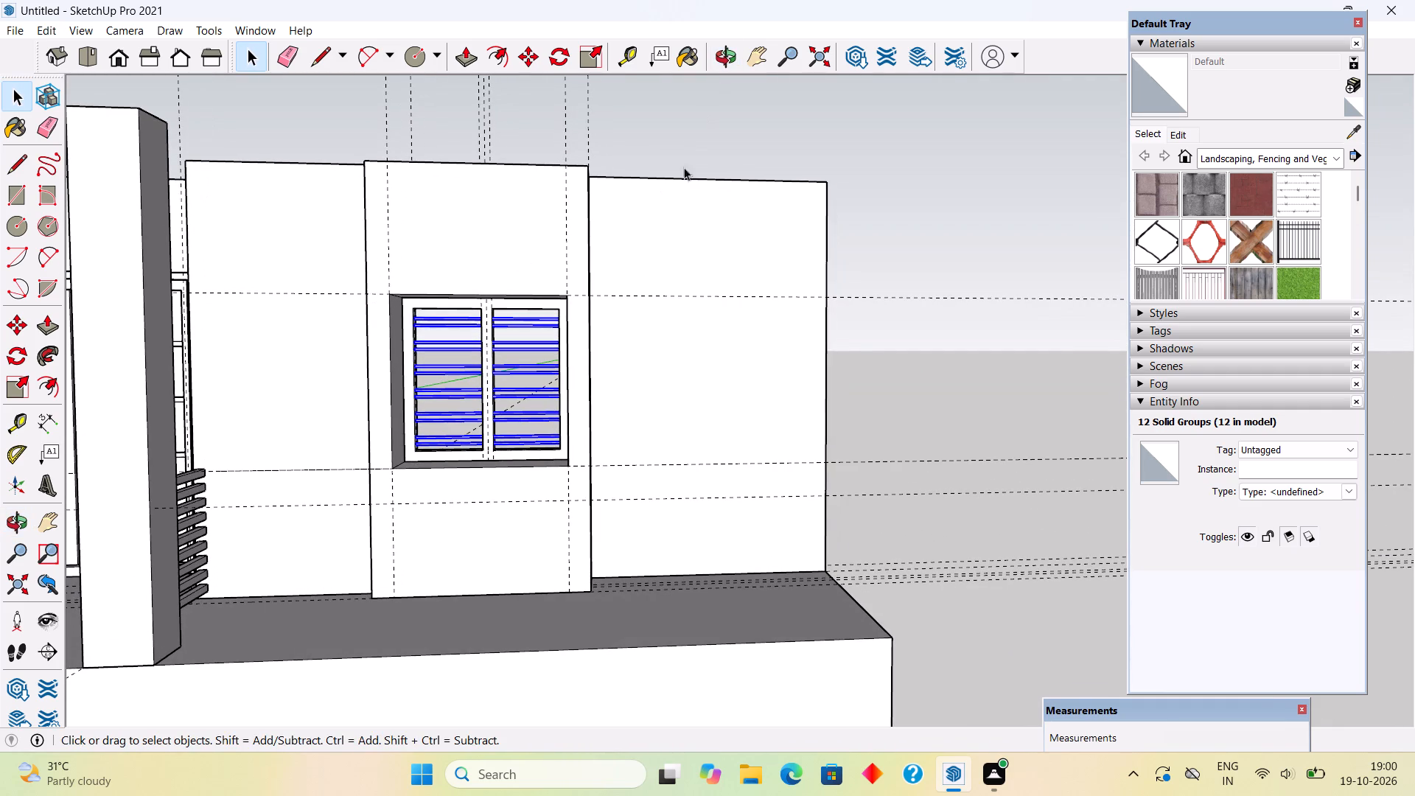
{"action": "left_click", "coordinate": [677, 190]}
{"action": "left_click", "coordinate": [668, 130]}
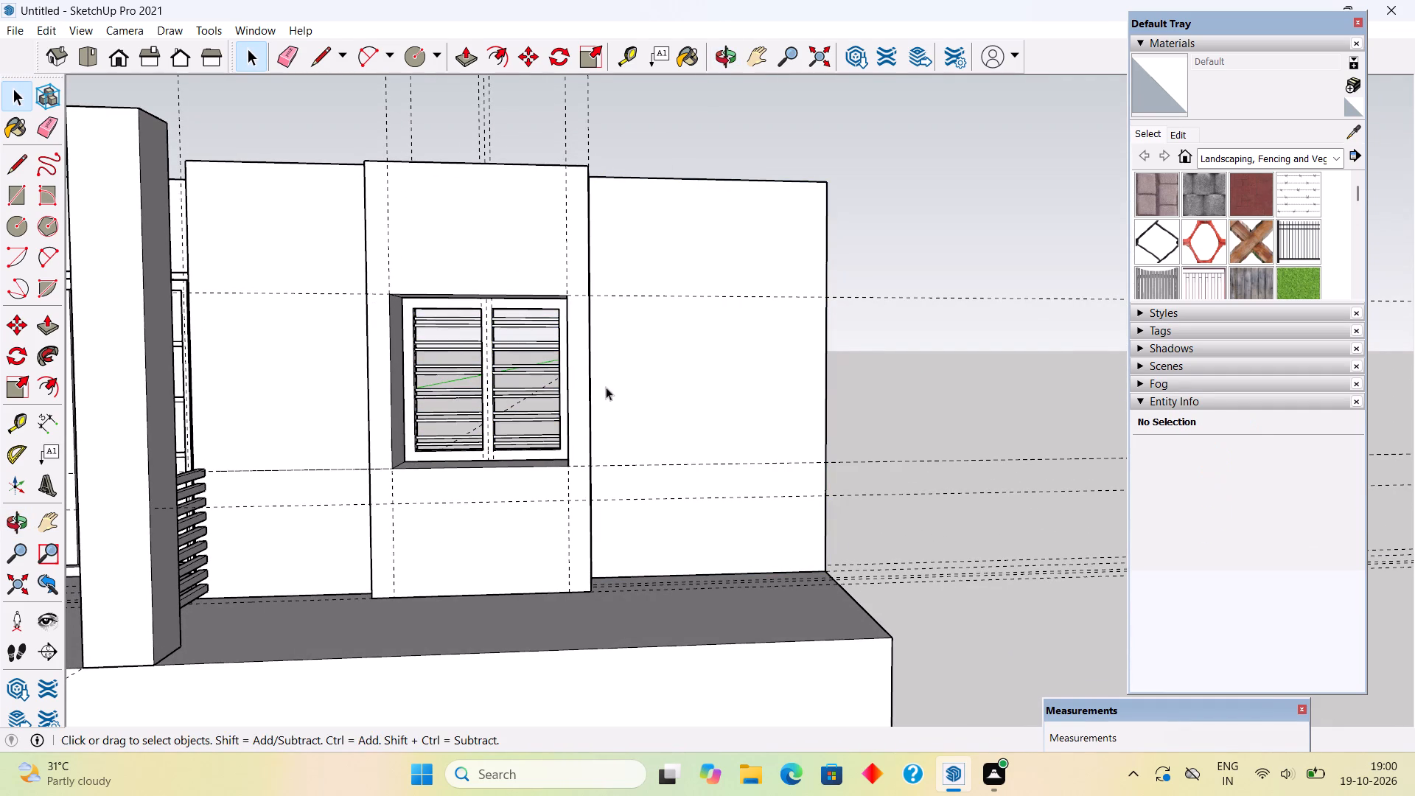
{"action": "middle_click_drag", "start_coordinate": [586, 377], "coordinate": [432, 366]}
{"action": "scroll", "coordinate": [514, 355], "scroll_direction": "up", "scroll_amount": 11}
{"action": "scroll", "coordinate": [548, 405], "scroll_direction": "up", "scroll_amount": 1}
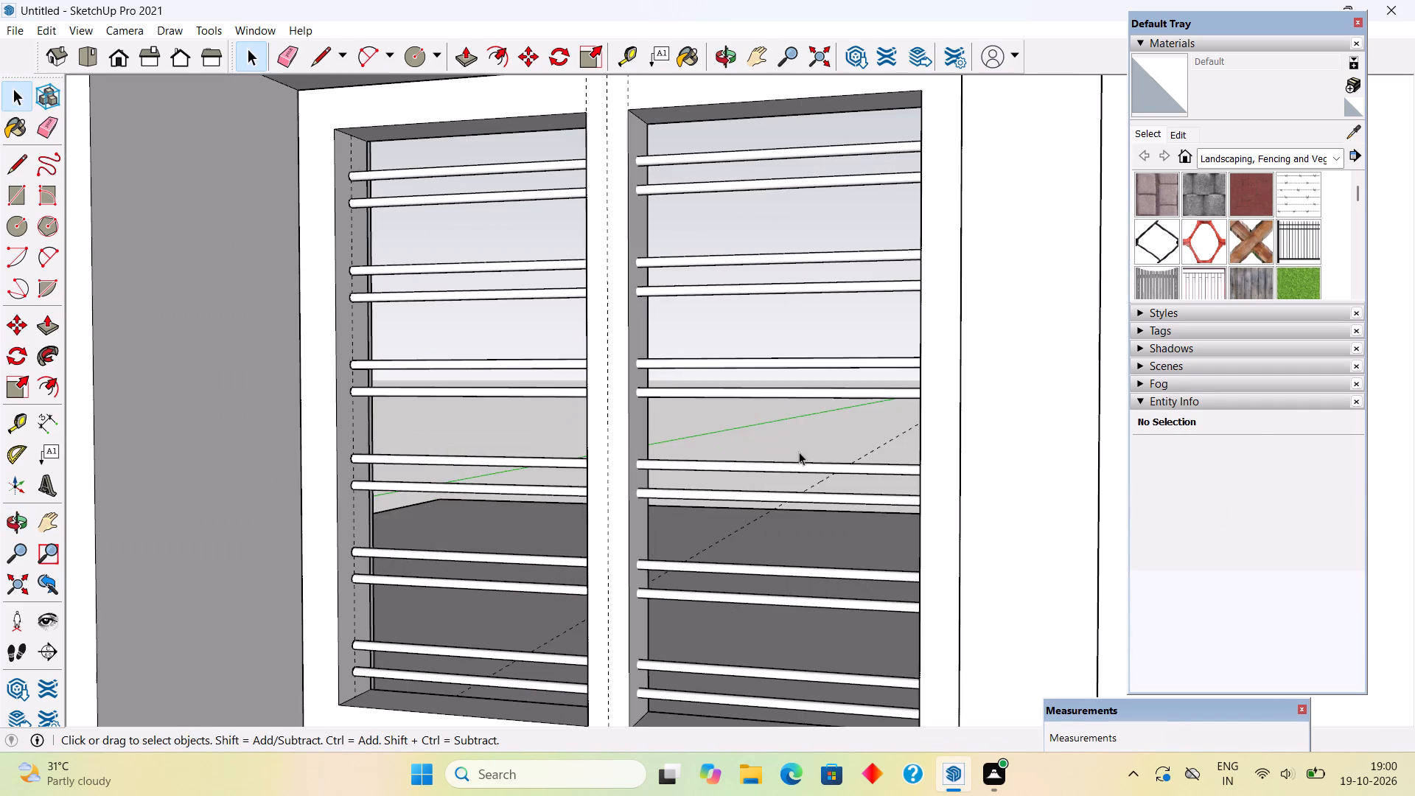
{"action": "middle_click_drag", "start_coordinate": [665, 411], "coordinate": [598, 370]}
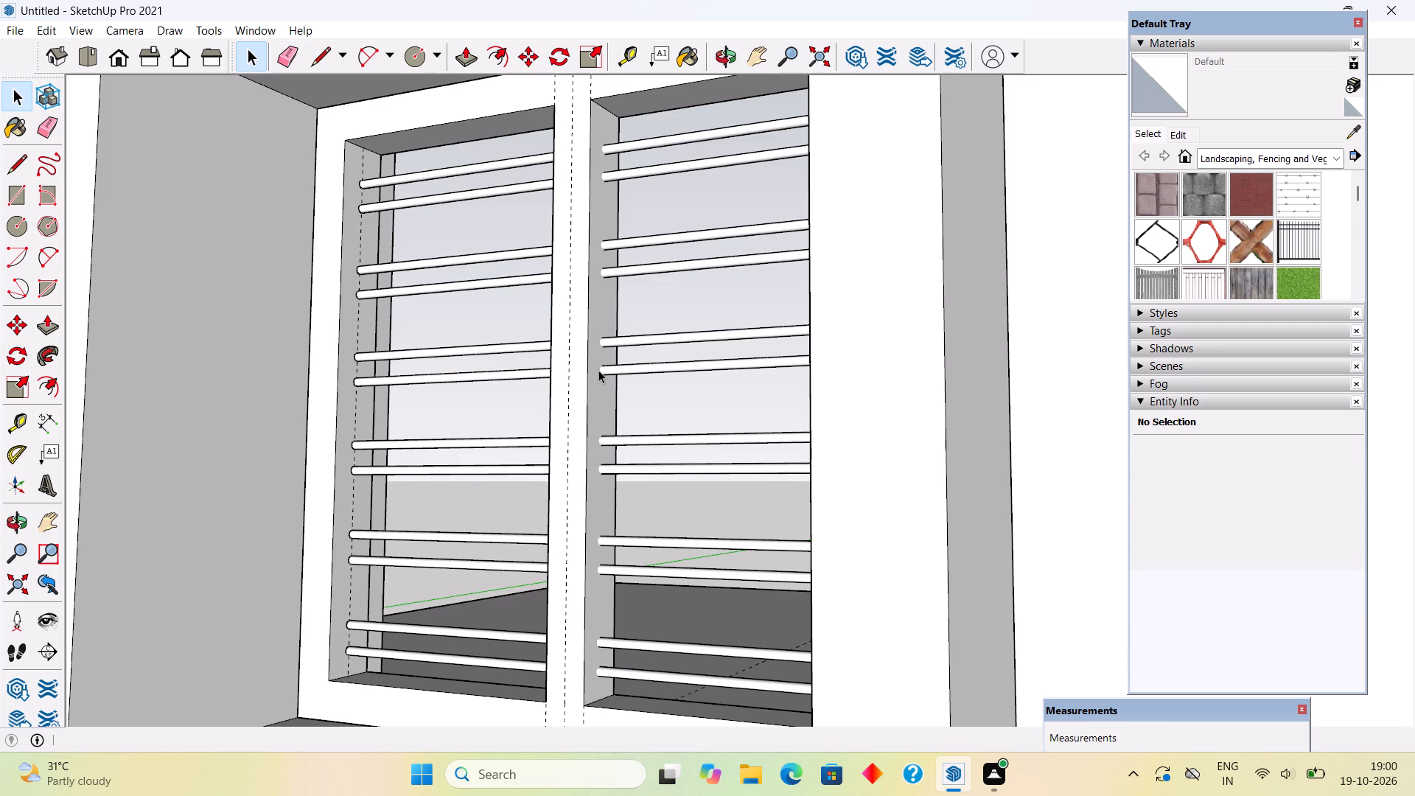
{"action": "scroll", "coordinate": [601, 374], "scroll_direction": "down", "scroll_amount": 3}
Draw a 3' 6" by 3' 6" rectangle on the inner side of the double window, corner to corner across both openings.
{"action": "middle_click_drag", "start_coordinate": [609, 395], "coordinate": [24, 463]}
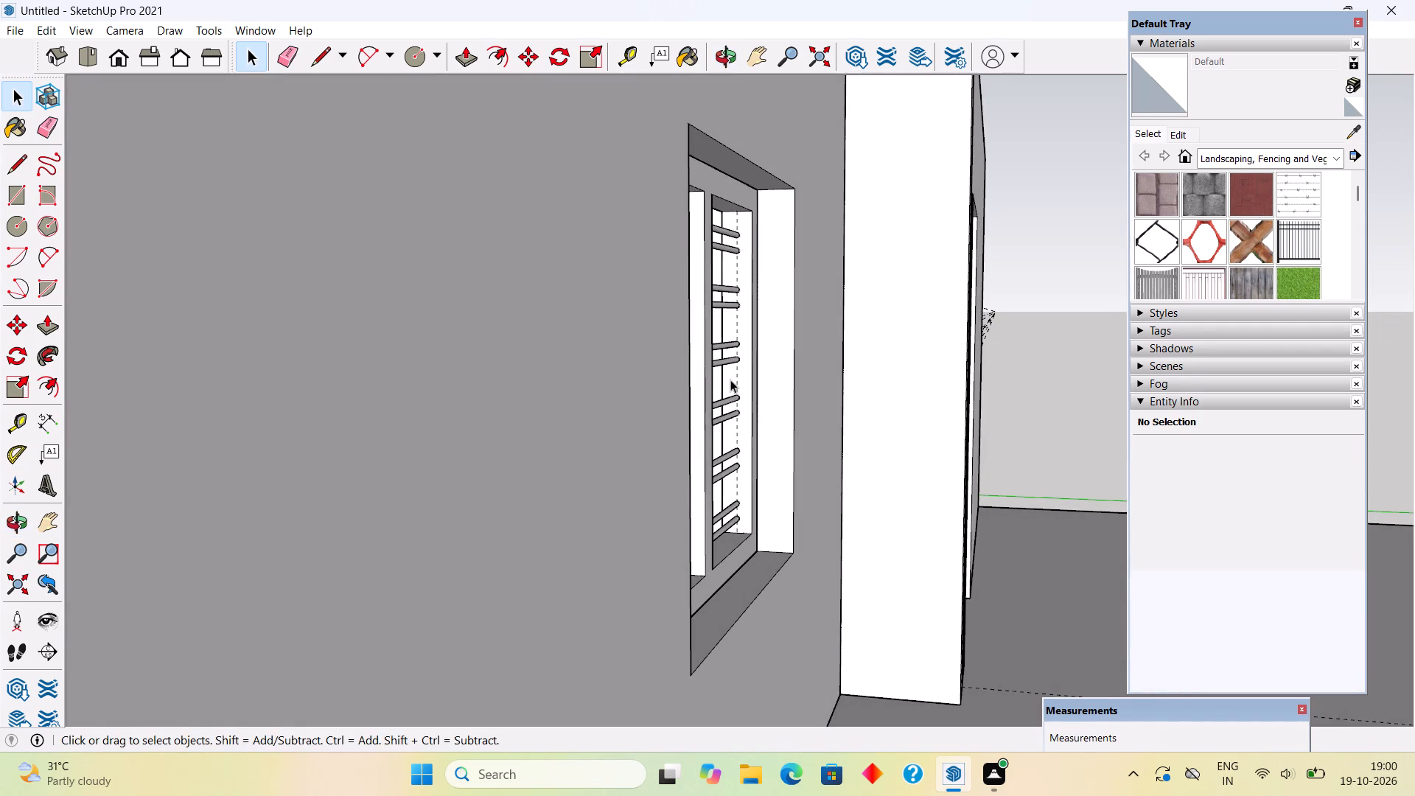
{"action": "middle_click_drag", "start_coordinate": [615, 380], "coordinate": [321, 348]}
{"action": "scroll", "coordinate": [321, 348], "scroll_direction": "down", "scroll_amount": 4}
{"action": "middle_click_drag", "start_coordinate": [722, 364], "coordinate": [687, 369]}
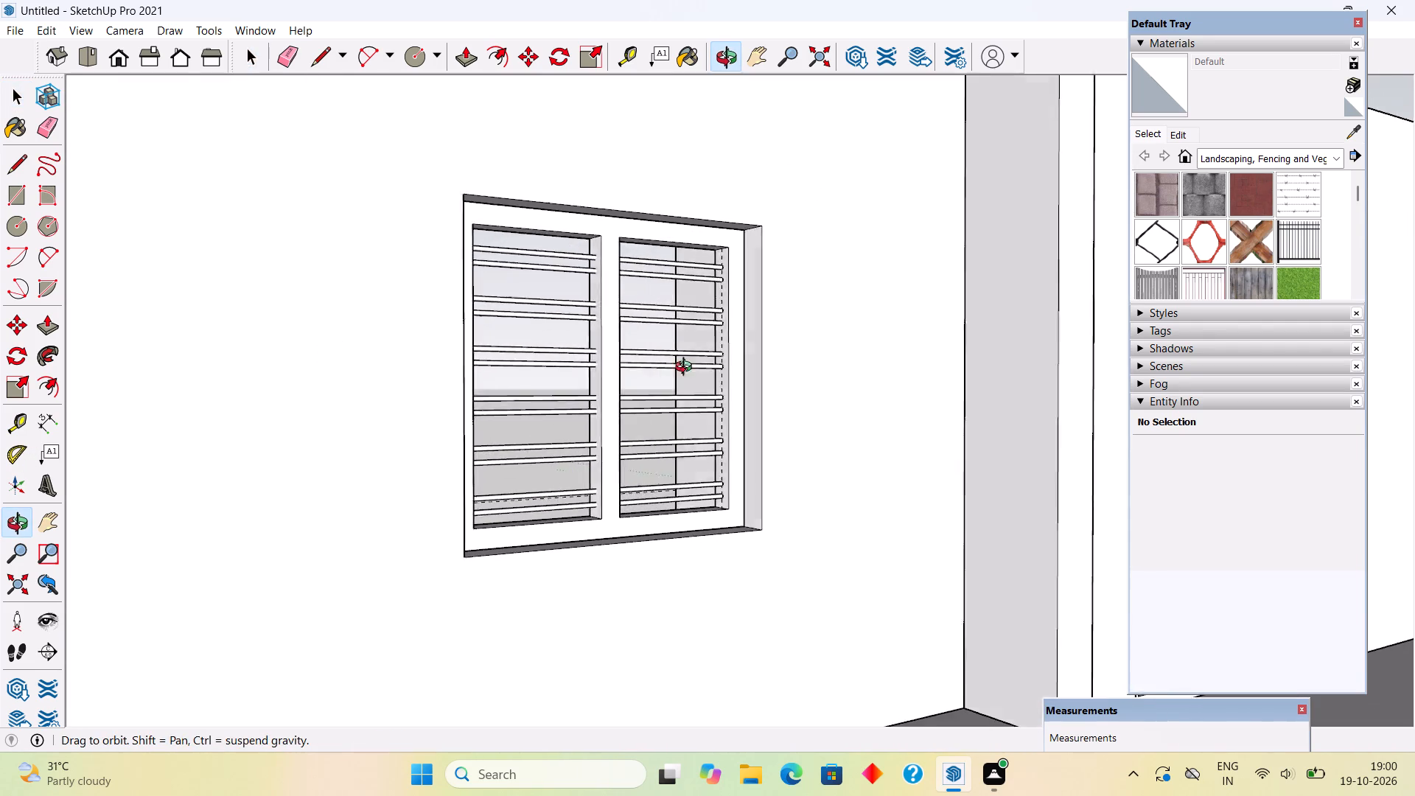
{"action": "middle_click_drag", "start_coordinate": [687, 369], "coordinate": [569, 371]}
{"action": "scroll", "coordinate": [668, 240], "scroll_direction": "up", "scroll_amount": 3}
{"action": "key", "text": "r"}
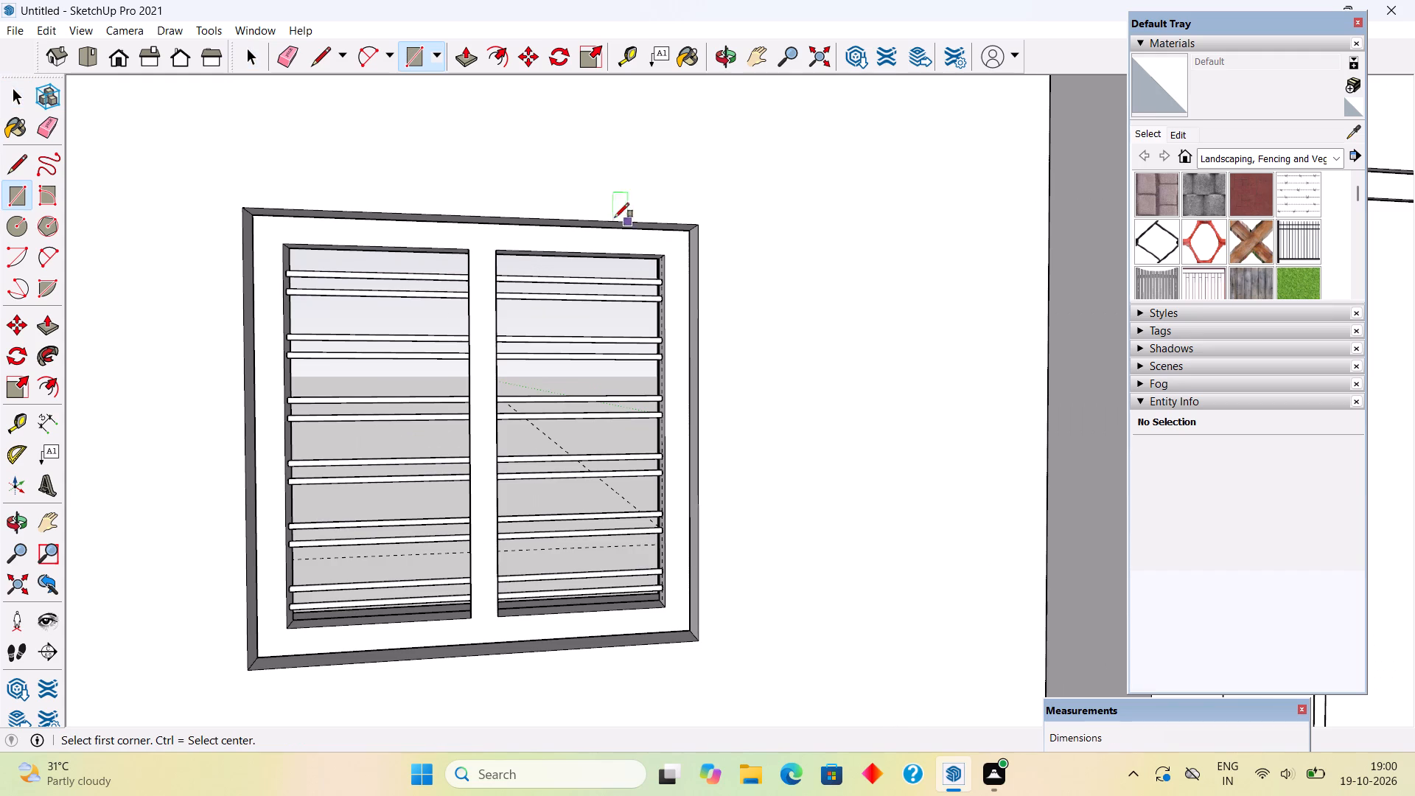
{"action": "key", "text": "r"}
{"action": "left_click", "coordinate": [282, 245]}
{"action": "left_click", "coordinate": [667, 604]}
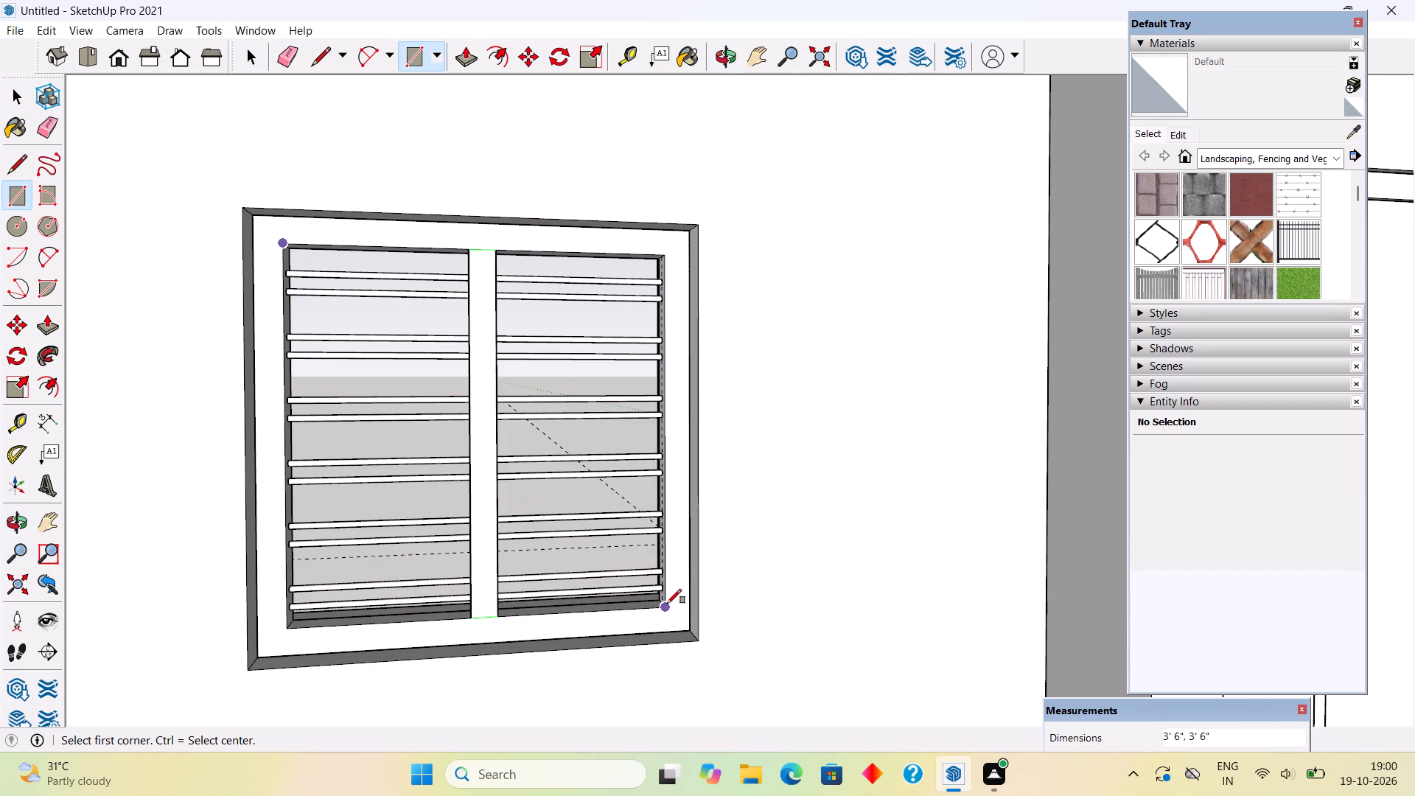
Select the new rectangle's face with its edges and make it a group.
{"action": "key", "text": "space"}
{"action": "double_click", "coordinate": [612, 512]}
{"action": "double_click", "coordinate": [612, 512]}
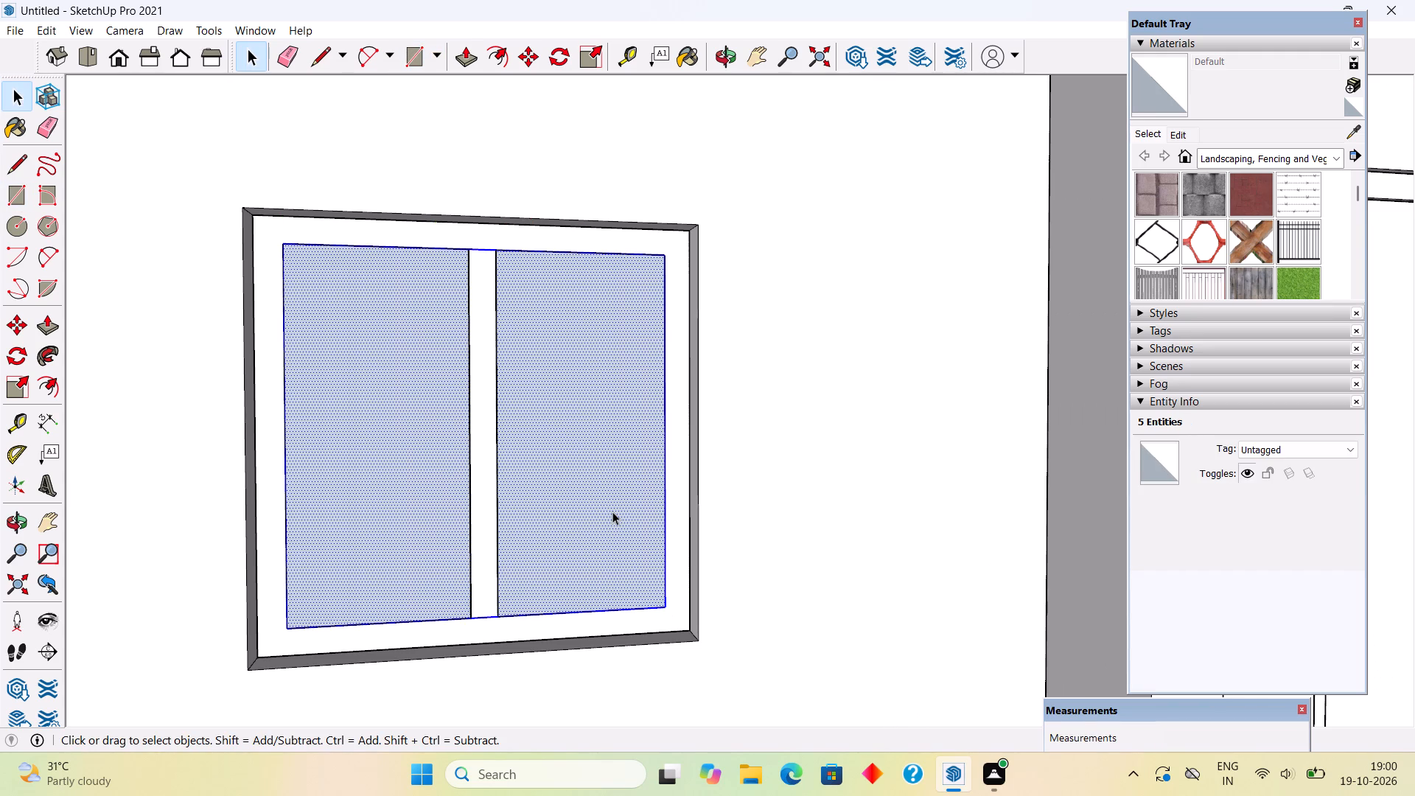
{"action": "right_click", "coordinate": [612, 511]}
{"action": "left_click", "coordinate": [653, 406]}
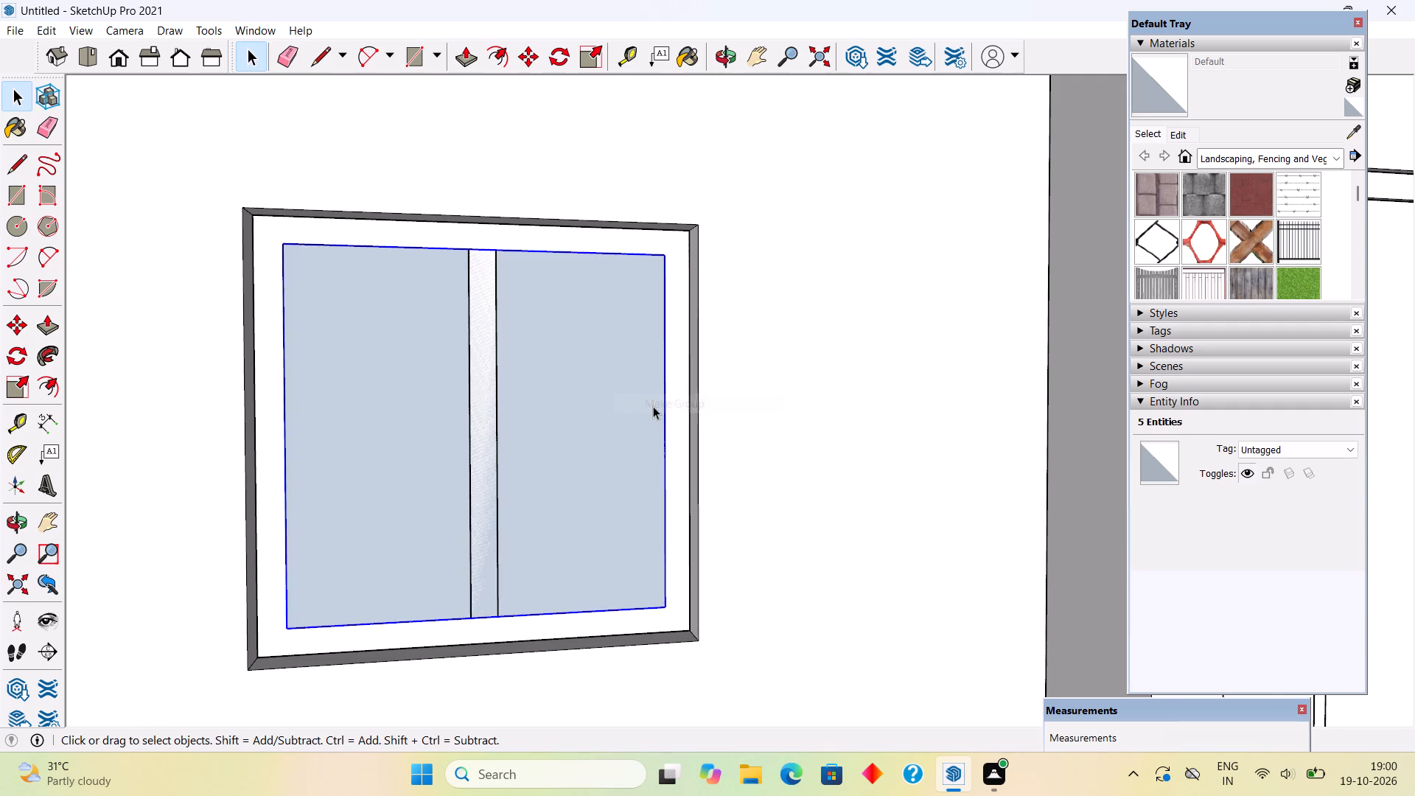
Clear the selection and examine the double window with its grille and backing panel from outside the house.
{"action": "scroll", "coordinate": [653, 406], "scroll_direction": "down", "scroll_amount": 18}
{"action": "scroll", "coordinate": [600, 509], "scroll_direction": "down", "scroll_amount": 3}
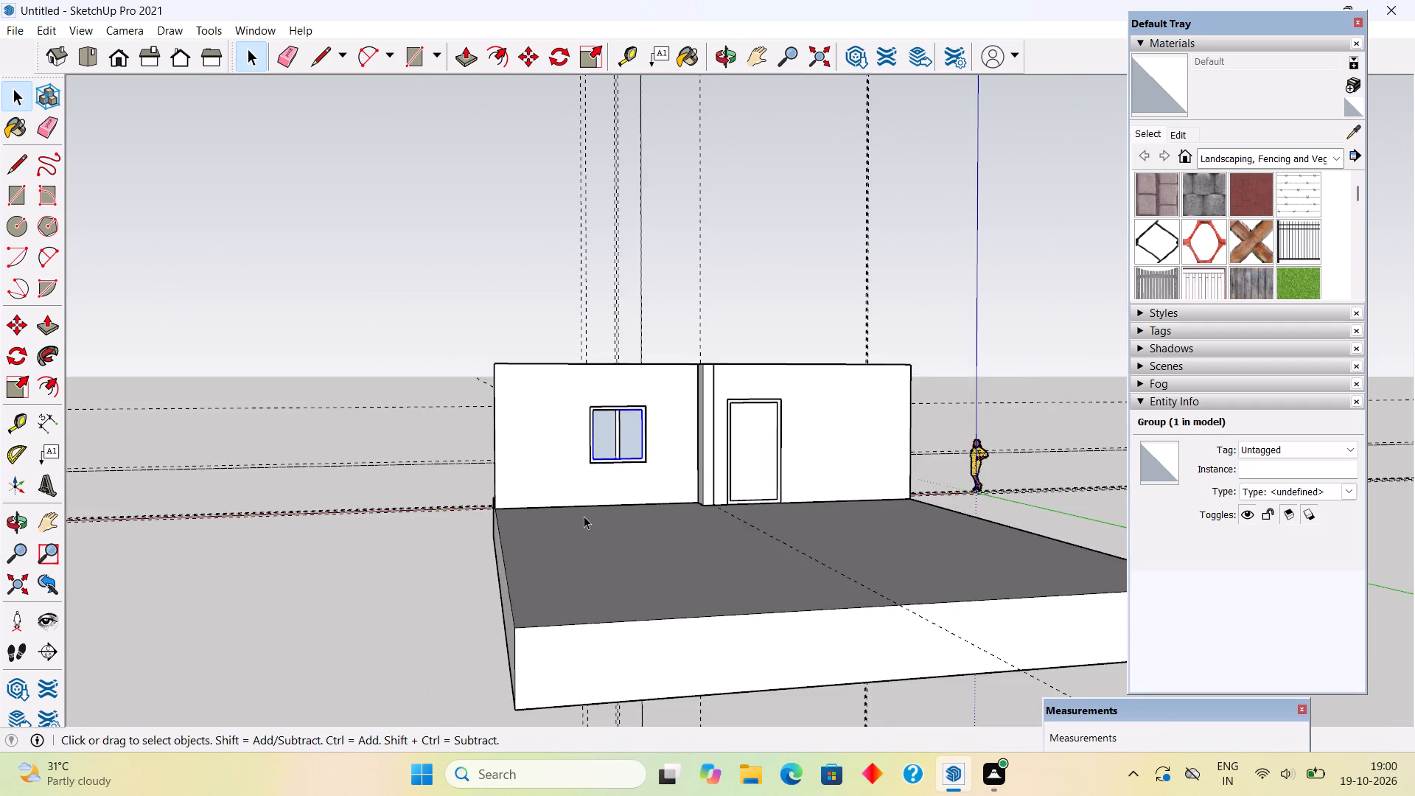
{"action": "middle_click_drag", "start_coordinate": [583, 517], "coordinate": [1213, 534]}
{"action": "middle_click_drag", "start_coordinate": [681, 544], "coordinate": [1024, 481]}
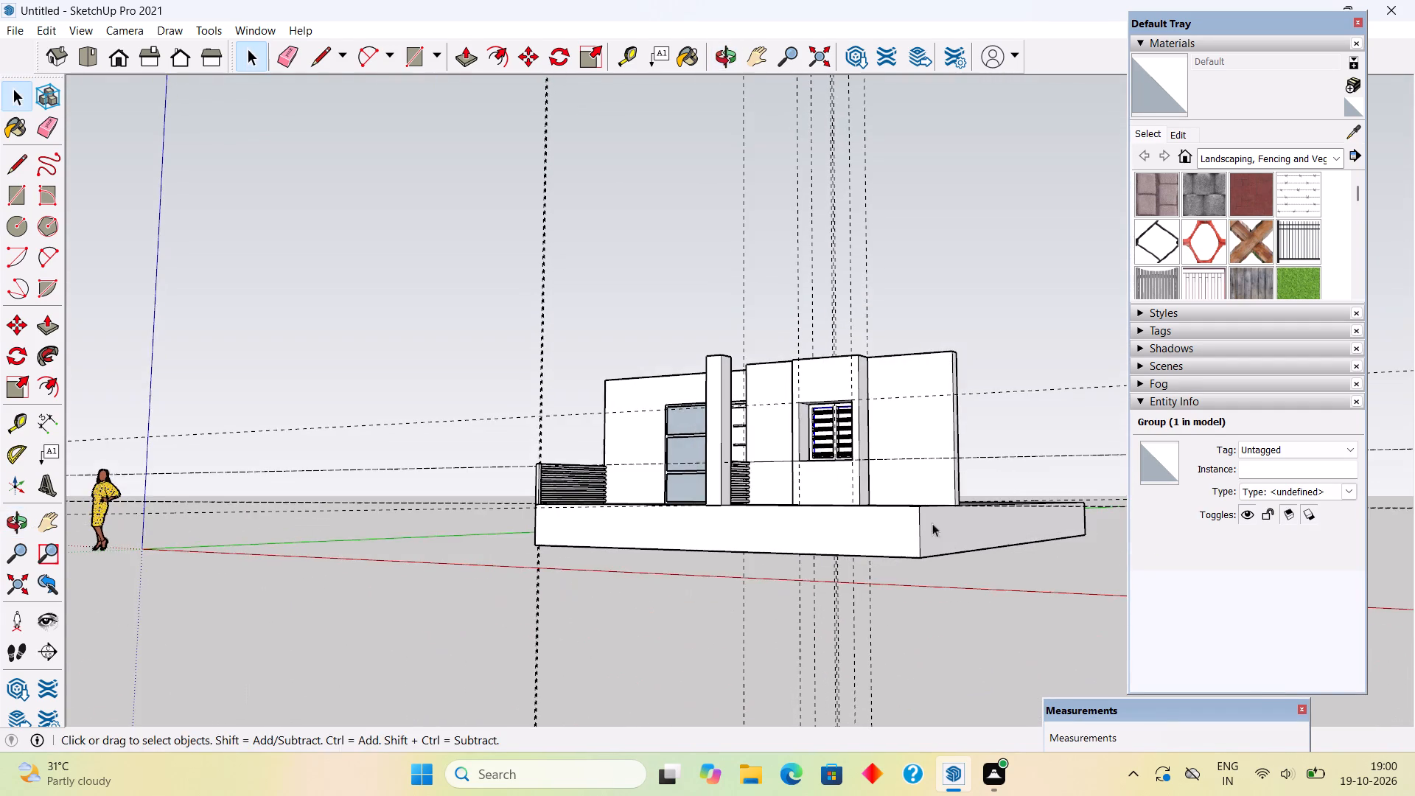
{"action": "middle_click_drag", "start_coordinate": [744, 629], "coordinate": [1099, 731]}
{"action": "left_click", "coordinate": [954, 198]}
{"action": "scroll", "coordinate": [878, 421], "scroll_direction": "up", "scroll_amount": 9}
{"action": "middle_click_drag", "start_coordinate": [826, 389], "coordinate": [744, 287]}
{"action": "scroll", "coordinate": [744, 287], "scroll_direction": "up", "scroll_amount": 3}
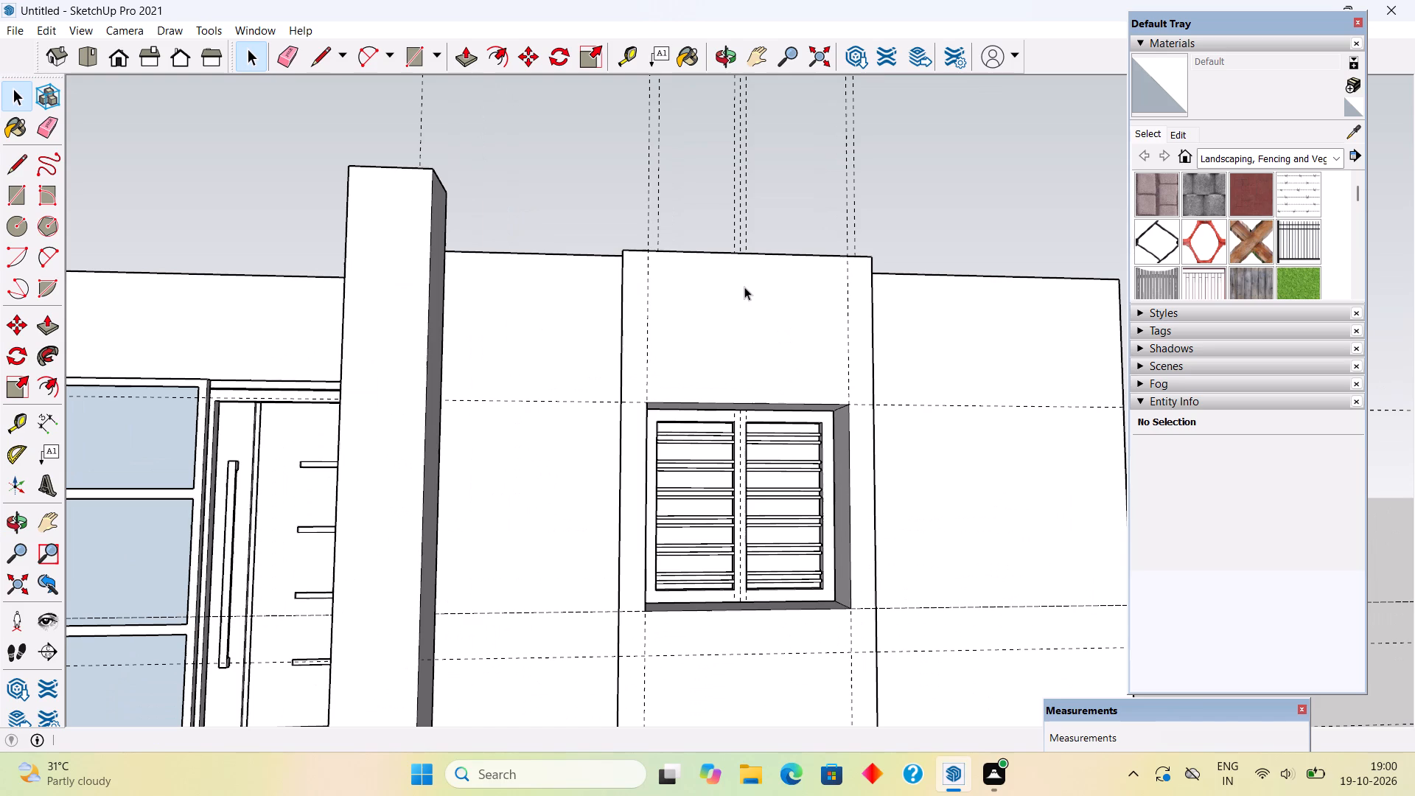
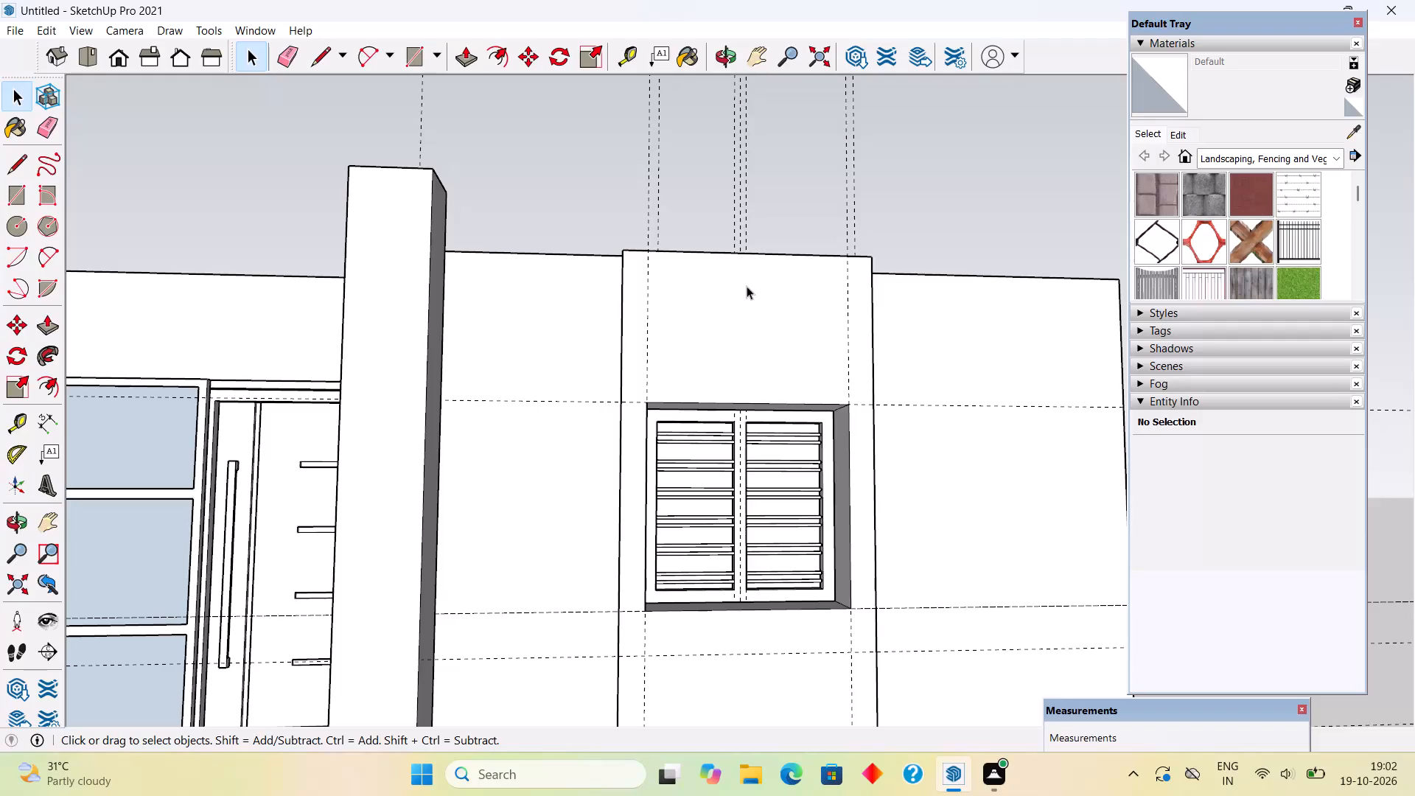
Examine the house front with its door, porch column and double window from several angles outside.
{"action": "scroll", "coordinate": [747, 297], "scroll_direction": "down", "scroll_amount": 4}
{"action": "middle_click_drag", "start_coordinate": [751, 361], "coordinate": [751, 414]}
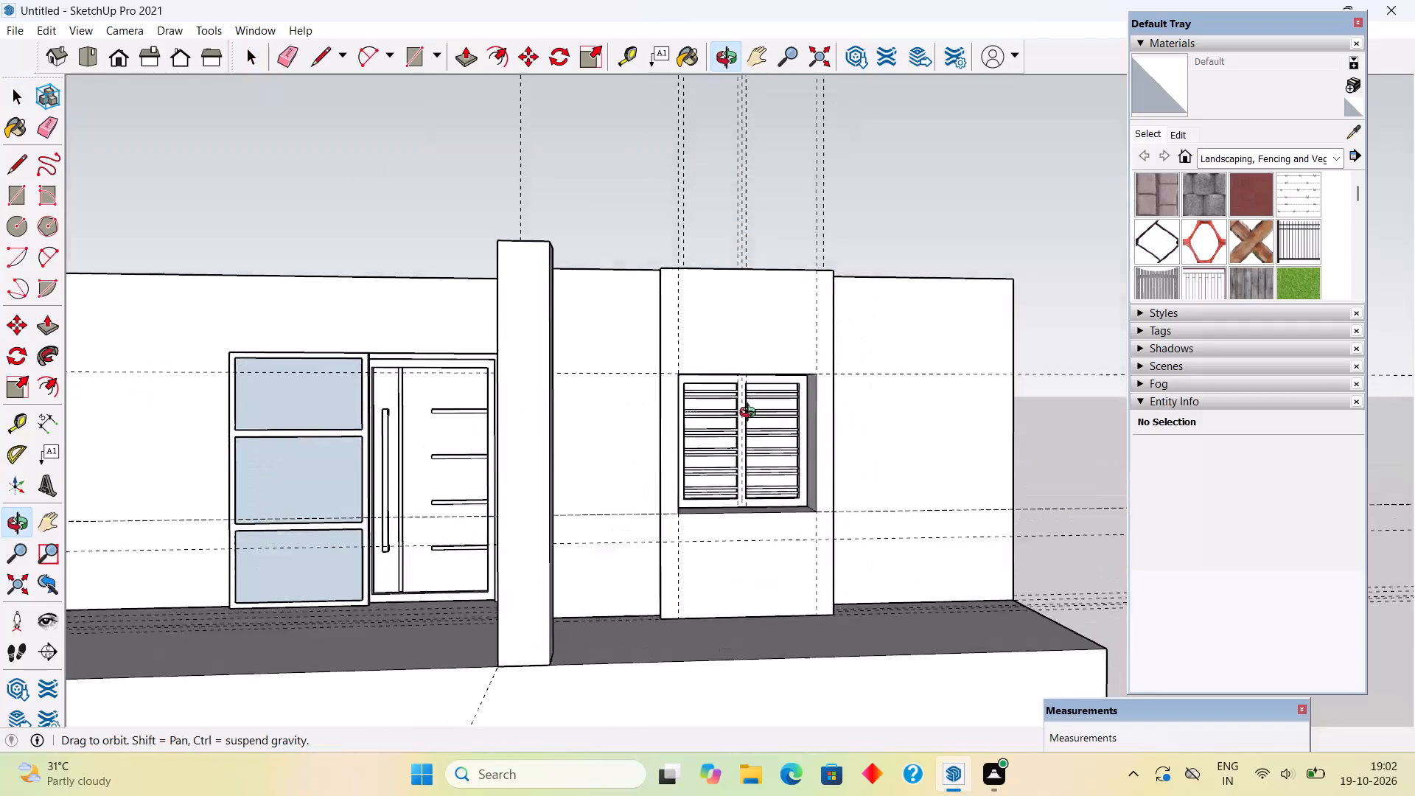
{"action": "middle_click_drag", "start_coordinate": [751, 414], "coordinate": [719, 429]}
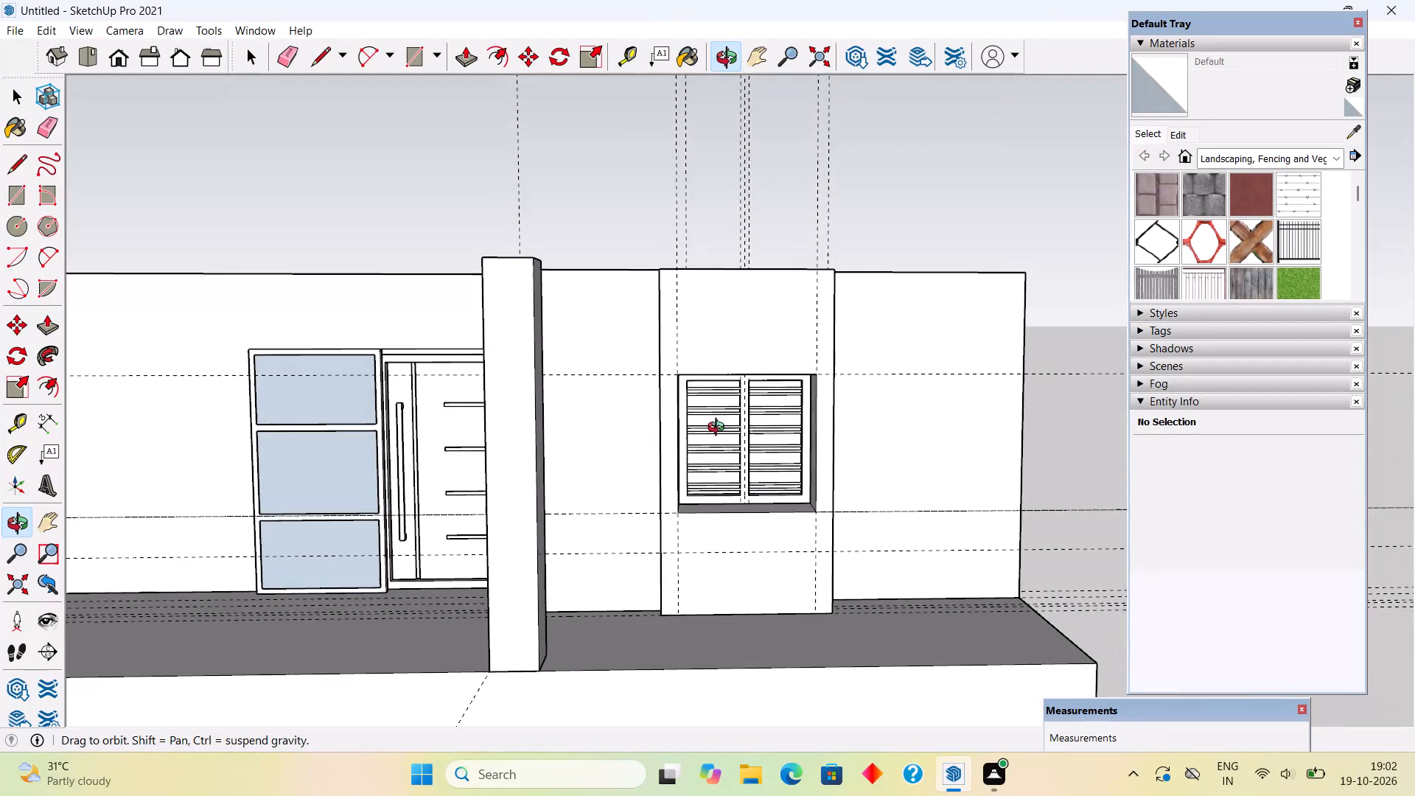
{"action": "middle_click_drag", "start_coordinate": [719, 429], "coordinate": [852, 473]}
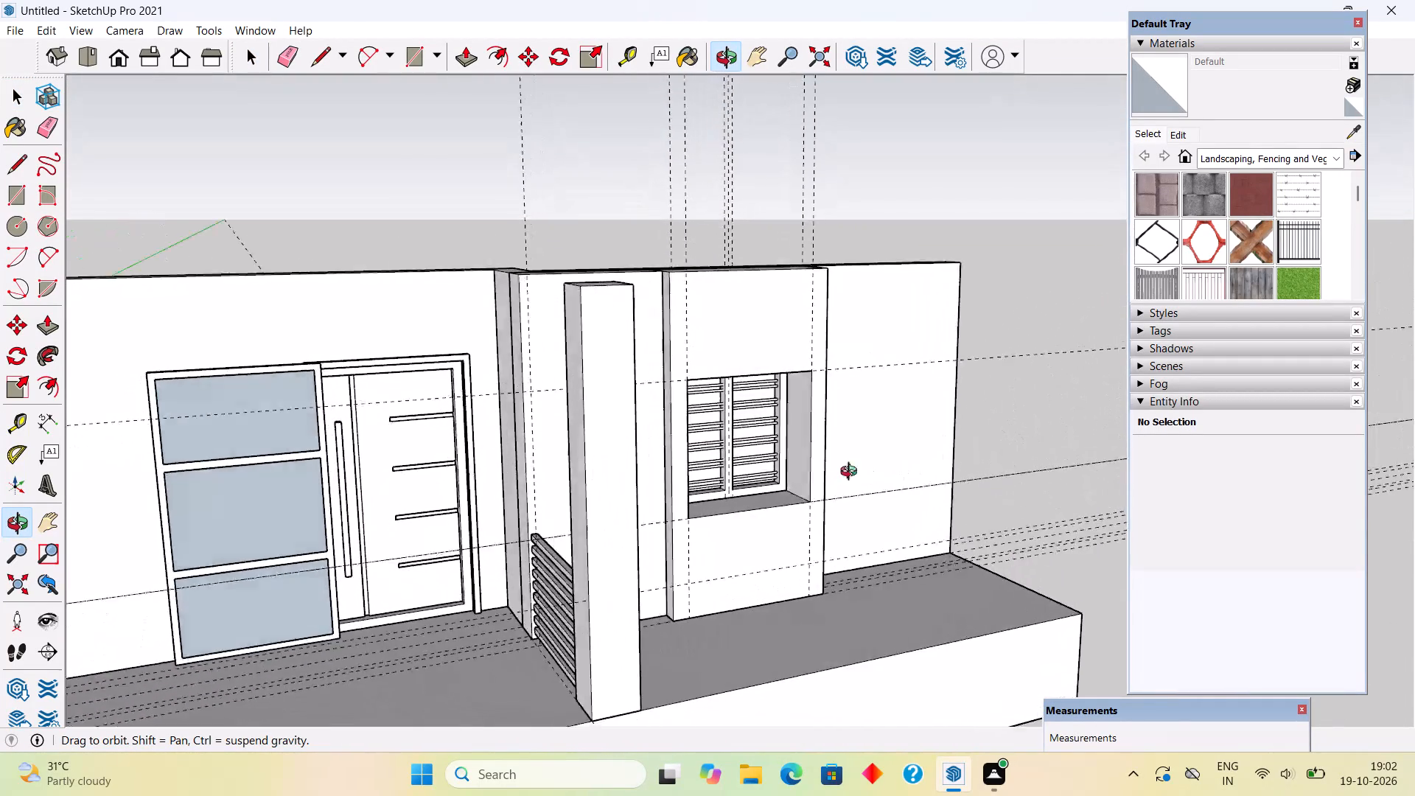
{"action": "middle_click_drag", "start_coordinate": [852, 473], "coordinate": [725, 486]}
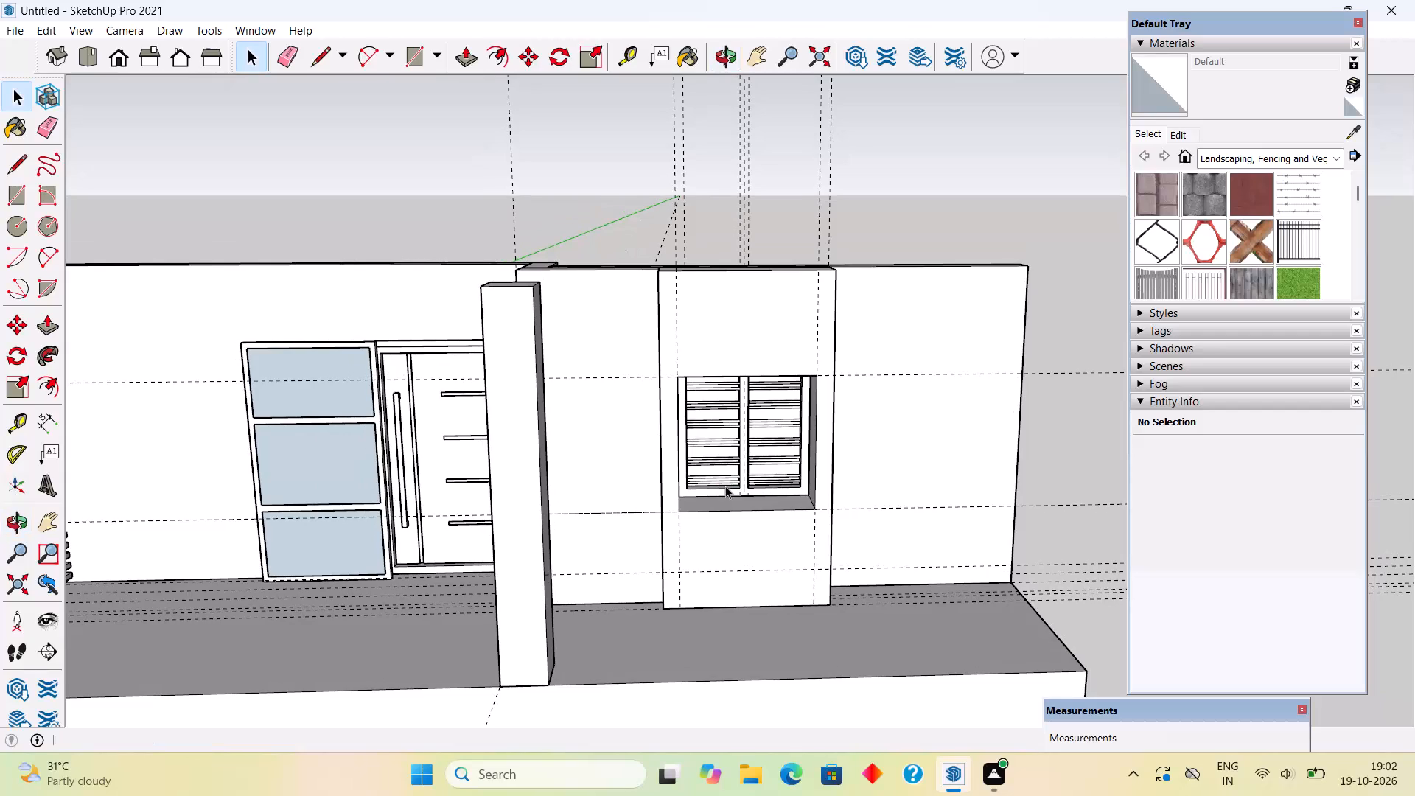
{"action": "middle_click_drag", "start_coordinate": [926, 478], "coordinate": [545, 464]}
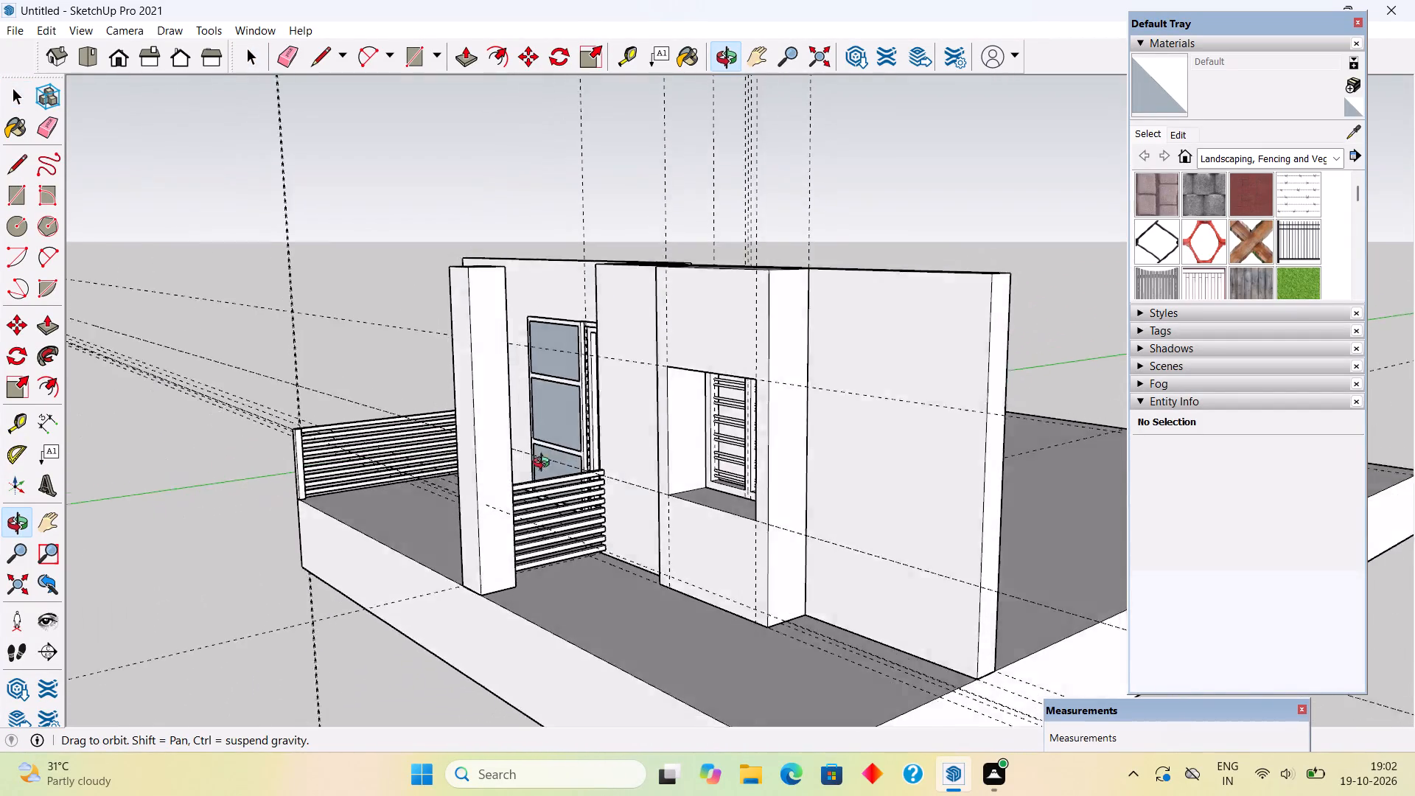
{"action": "middle_click_drag", "start_coordinate": [545, 464], "coordinate": [1004, 544]}
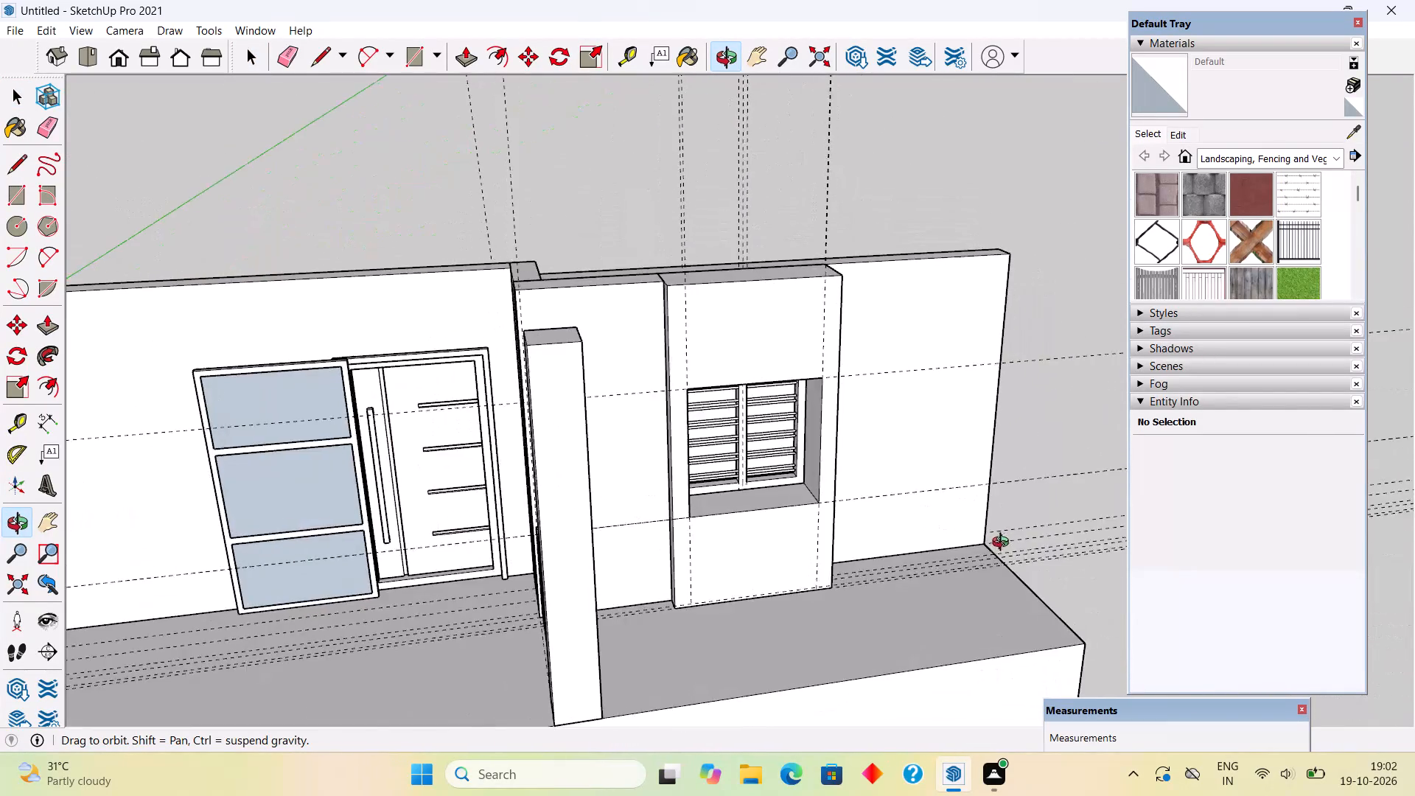
{"action": "middle_click_drag", "start_coordinate": [1004, 544], "coordinate": [882, 520]}
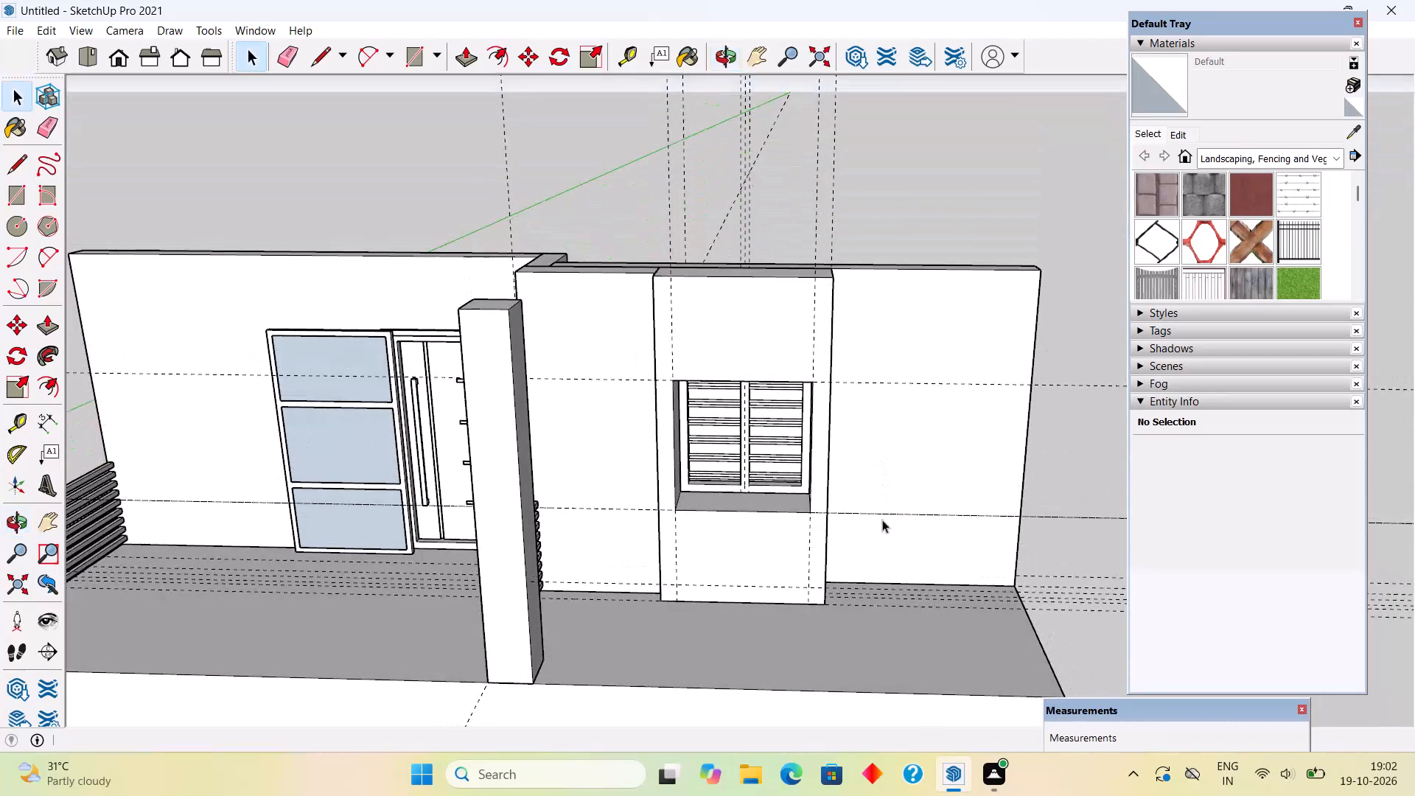
{"action": "middle_click_drag", "start_coordinate": [1021, 521], "coordinate": [964, 519]}
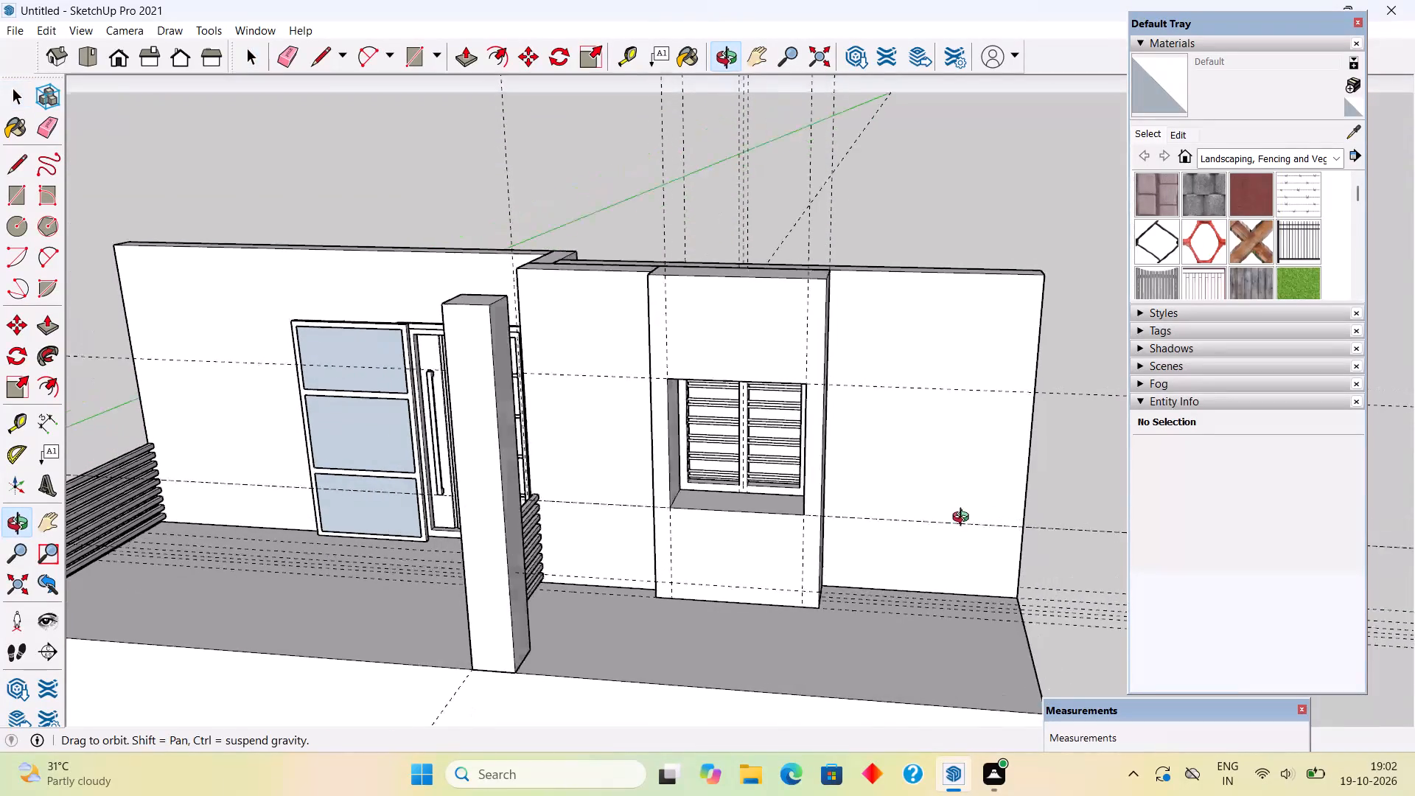
{"action": "middle_click_drag", "start_coordinate": [964, 519], "coordinate": [884, 510]}
Draw a 2' by 10' rectangle on the outer wall face beside the projecting window surround, spanning the wall's full height.
{"action": "scroll", "coordinate": [887, 503], "scroll_direction": "up", "scroll_amount": 1}
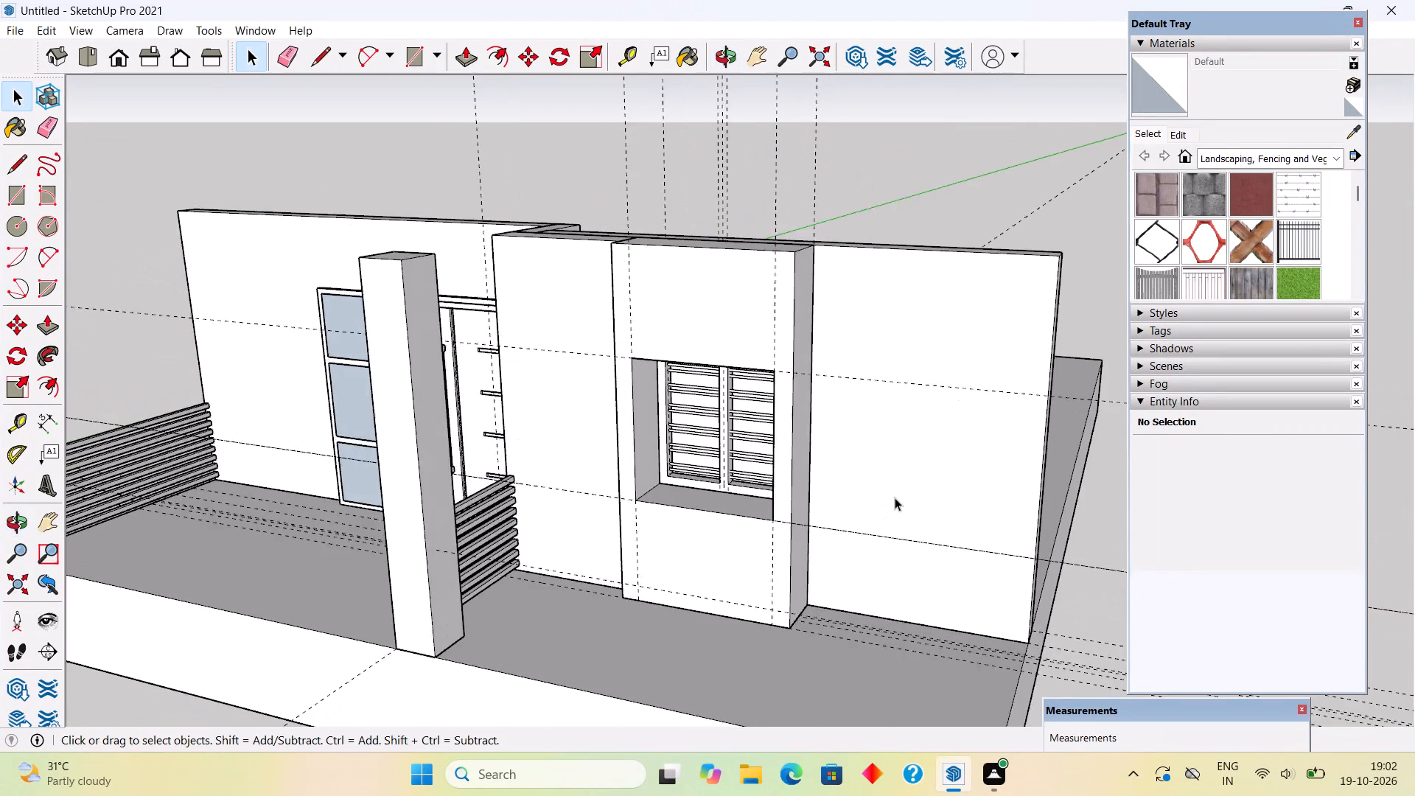
{"action": "scroll", "coordinate": [895, 497], "scroll_direction": "up", "scroll_amount": 1}
{"action": "middle_click_drag", "start_coordinate": [983, 410], "coordinate": [990, 581]}
{"action": "middle_click_drag", "start_coordinate": [1083, 455], "coordinate": [1019, 338]}
{"action": "scroll", "coordinate": [1019, 338], "scroll_direction": "up", "scroll_amount": 1}
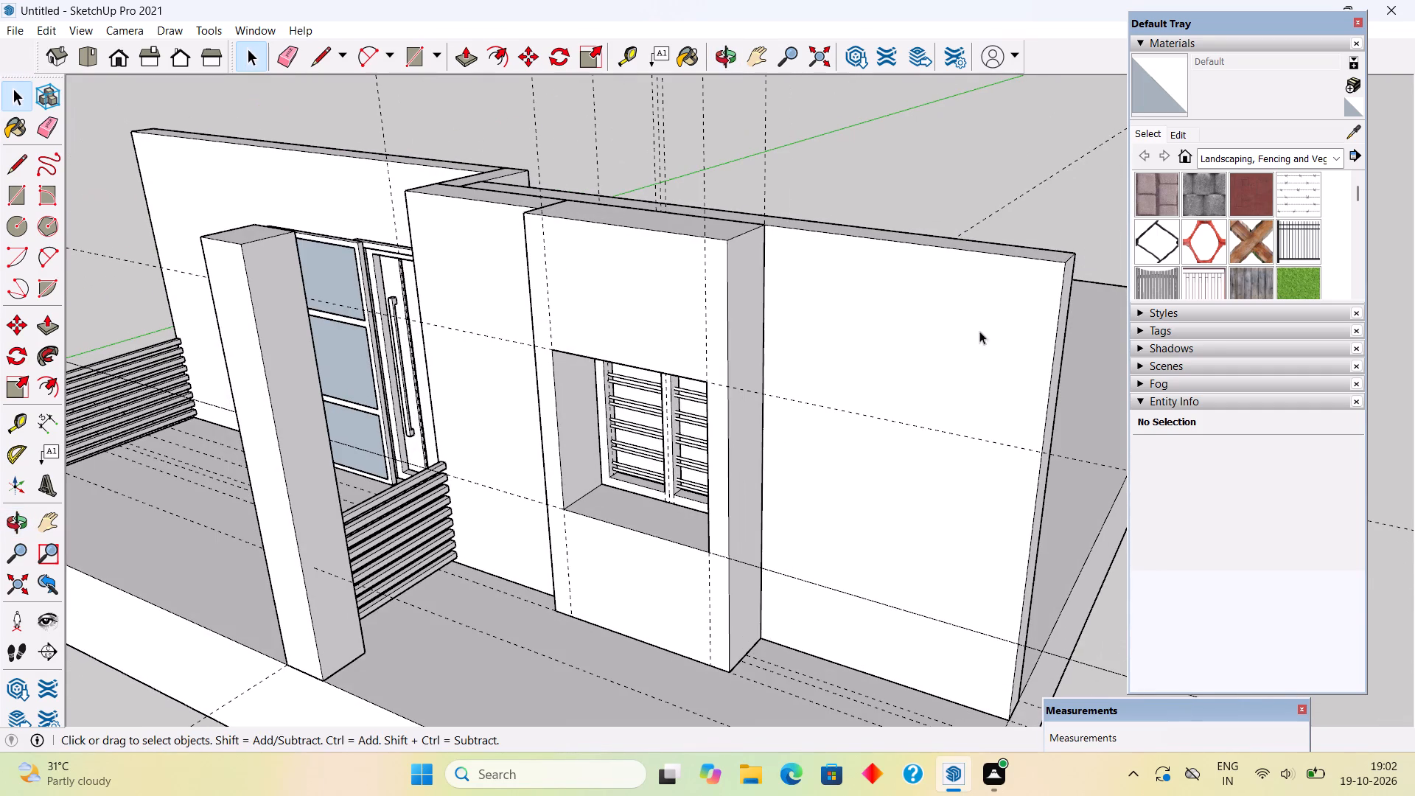
{"action": "key", "text": "t"}
{"action": "key", "text": "r"}
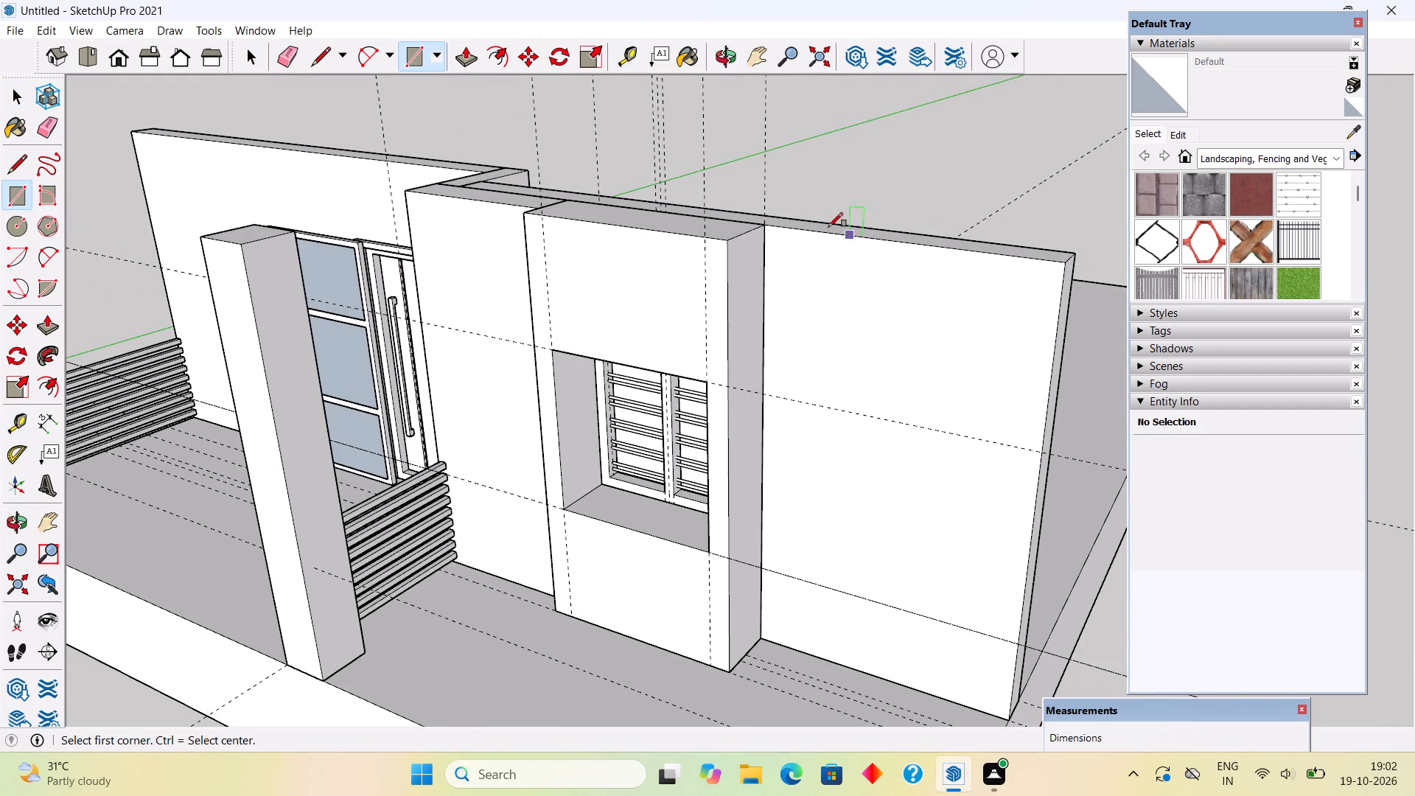
{"action": "left_click", "coordinate": [766, 234]}
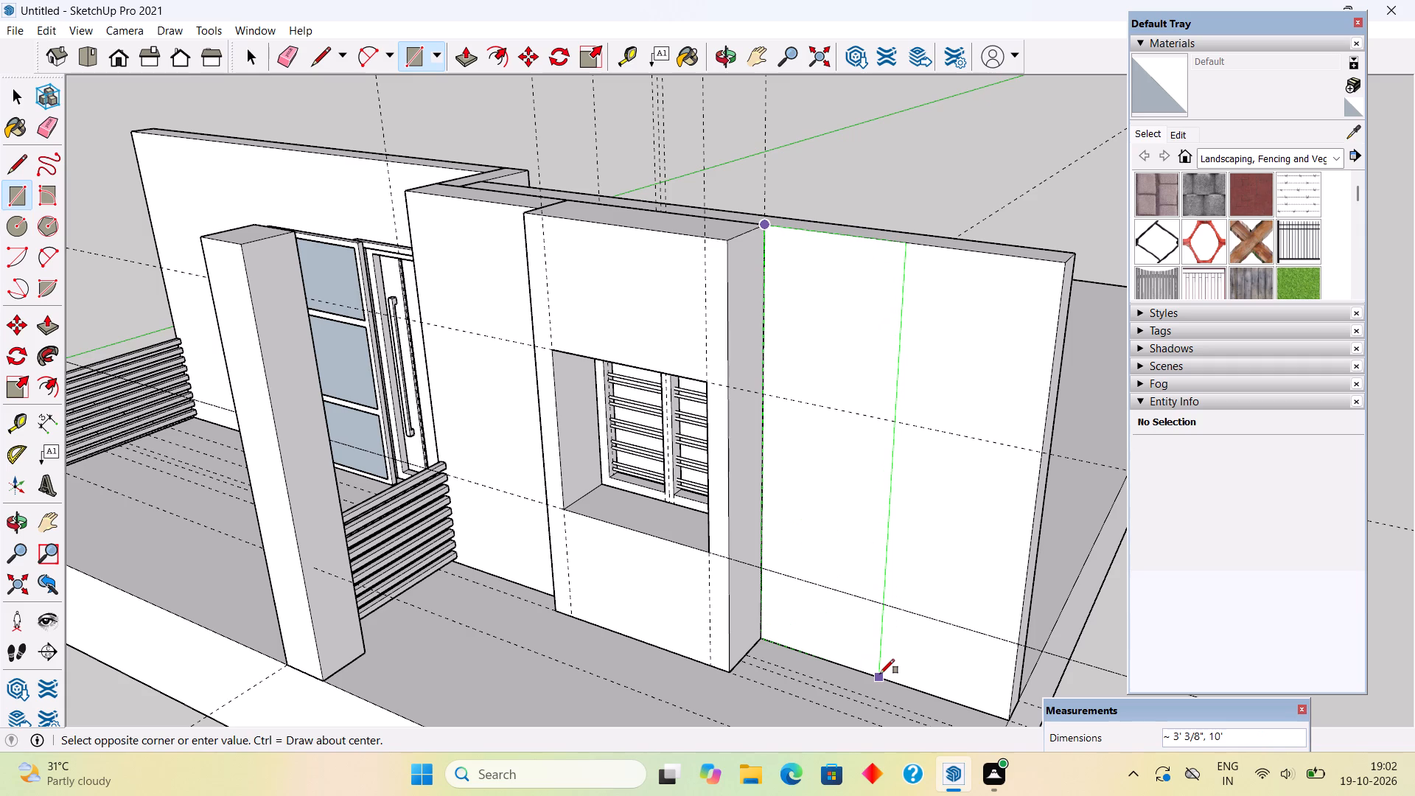
{"action": "type", "text": "2'"}
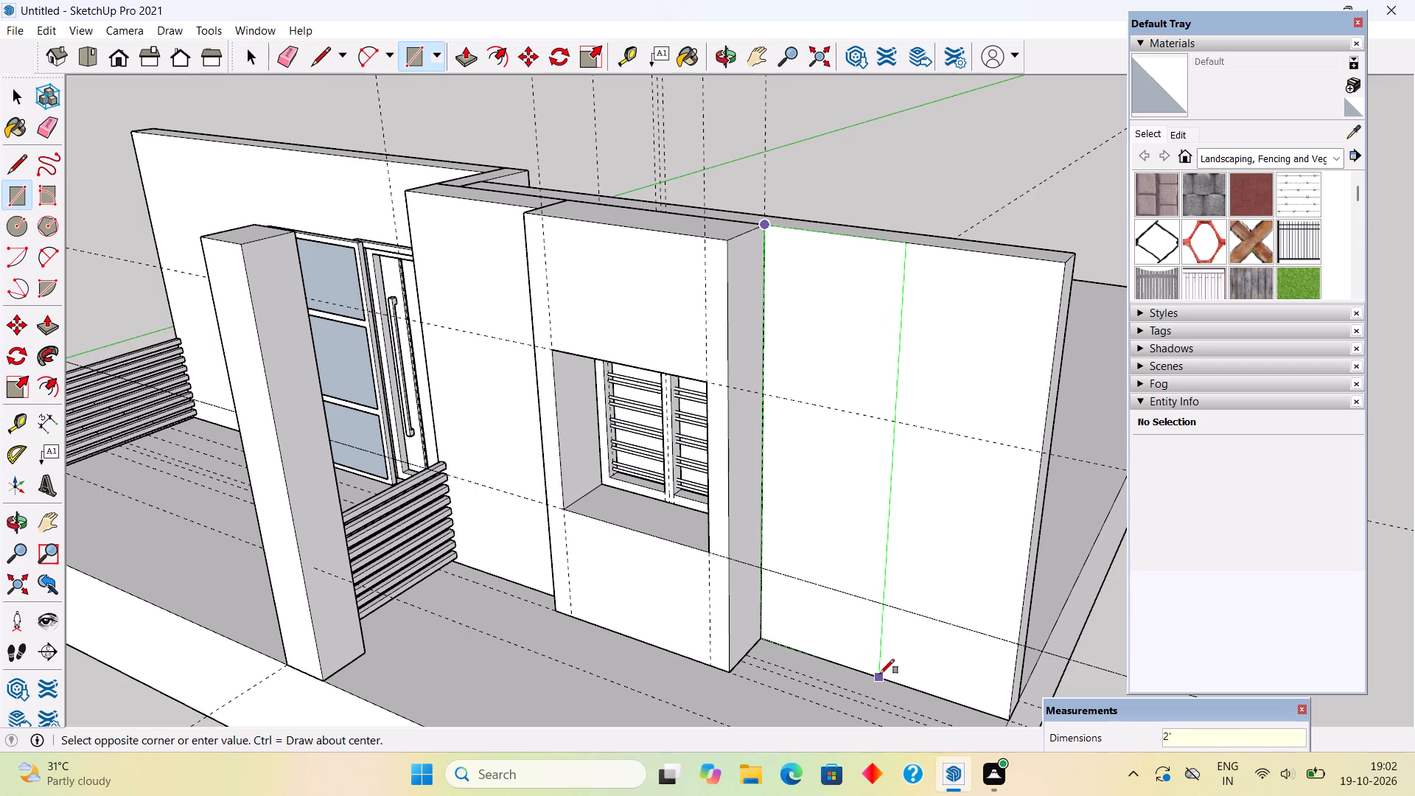
{"action": "key", "text": "Return"}
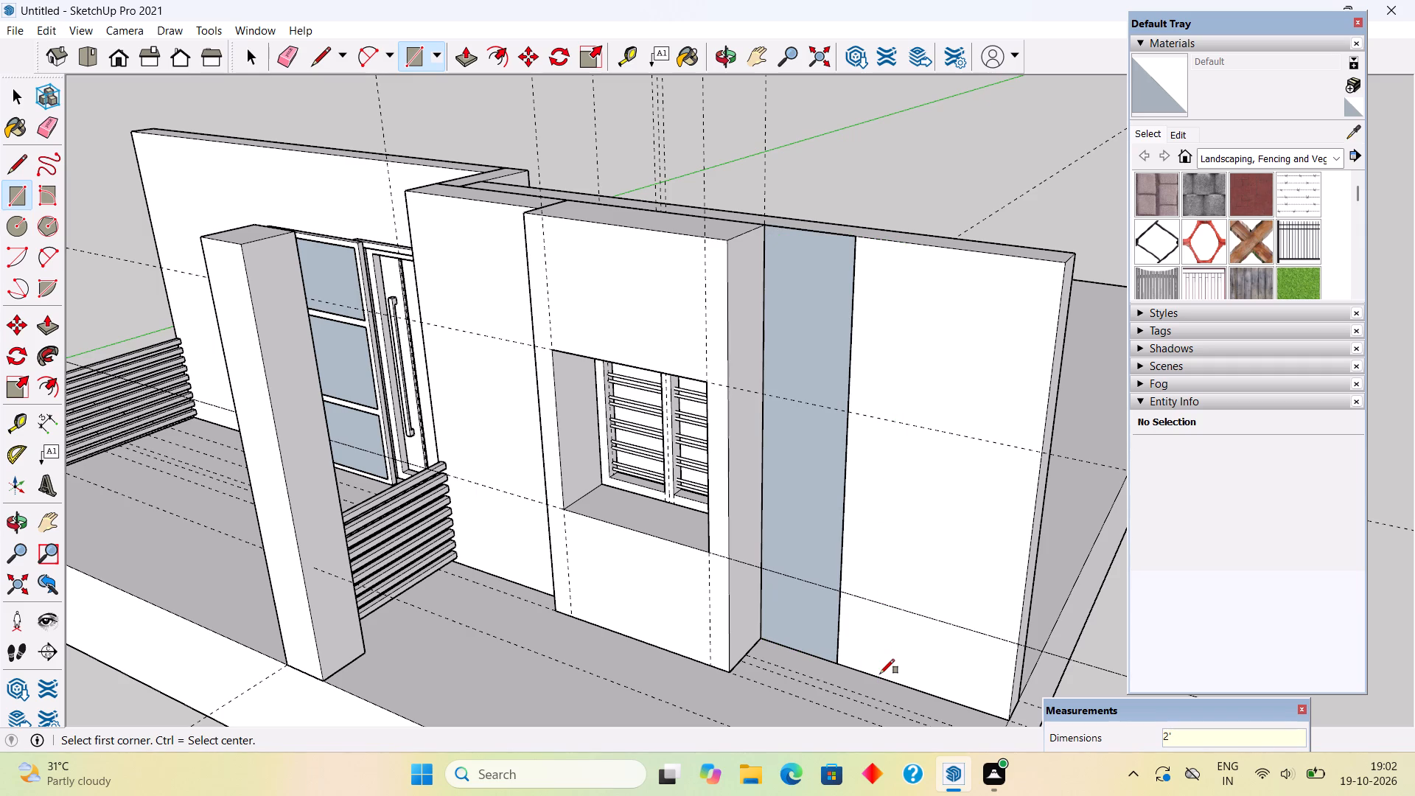
{"action": "key", "text": "space"}
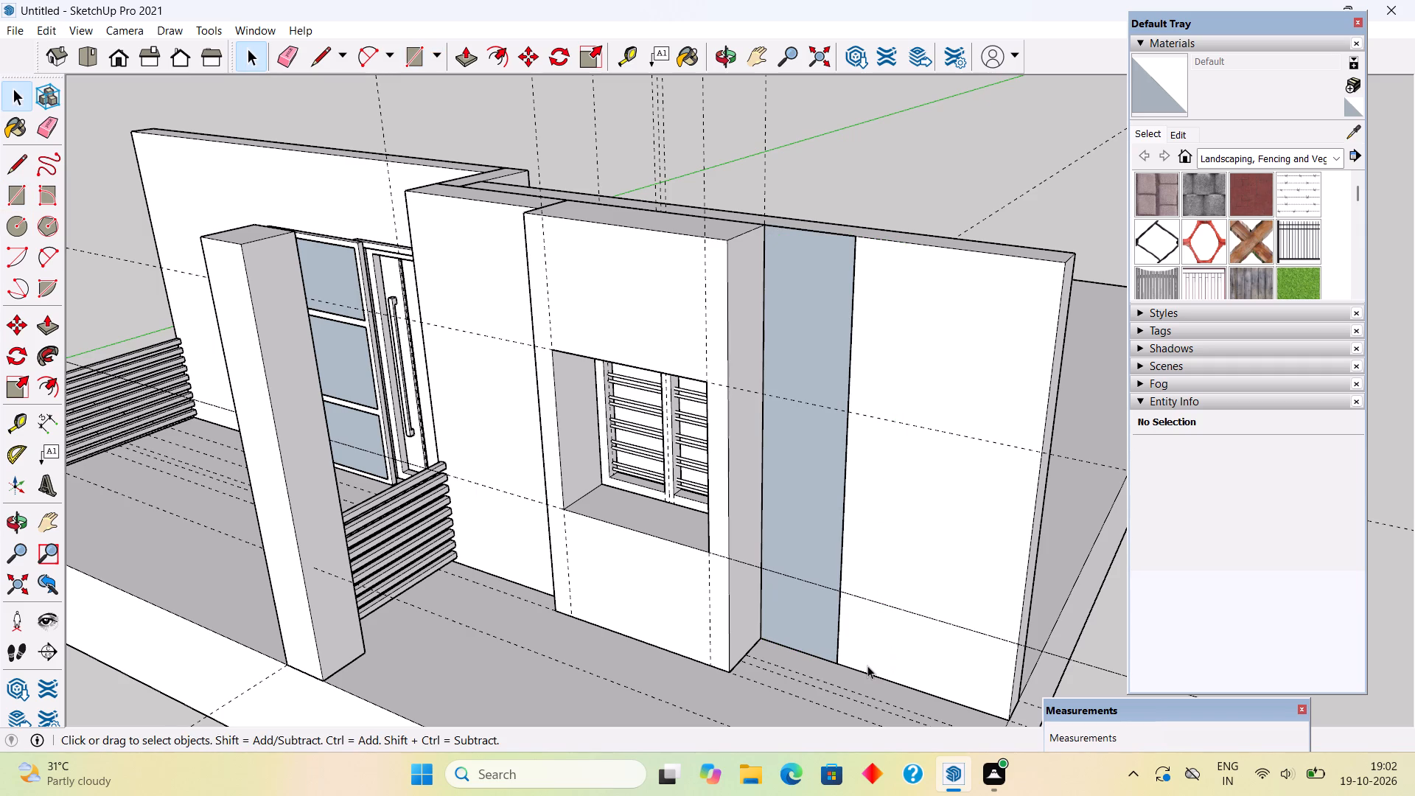
Push/Pull the new rectangle outward 1' from the wall to form a column beside the window surround.
{"action": "key", "text": "p"}
{"action": "left_click", "coordinate": [806, 632]}
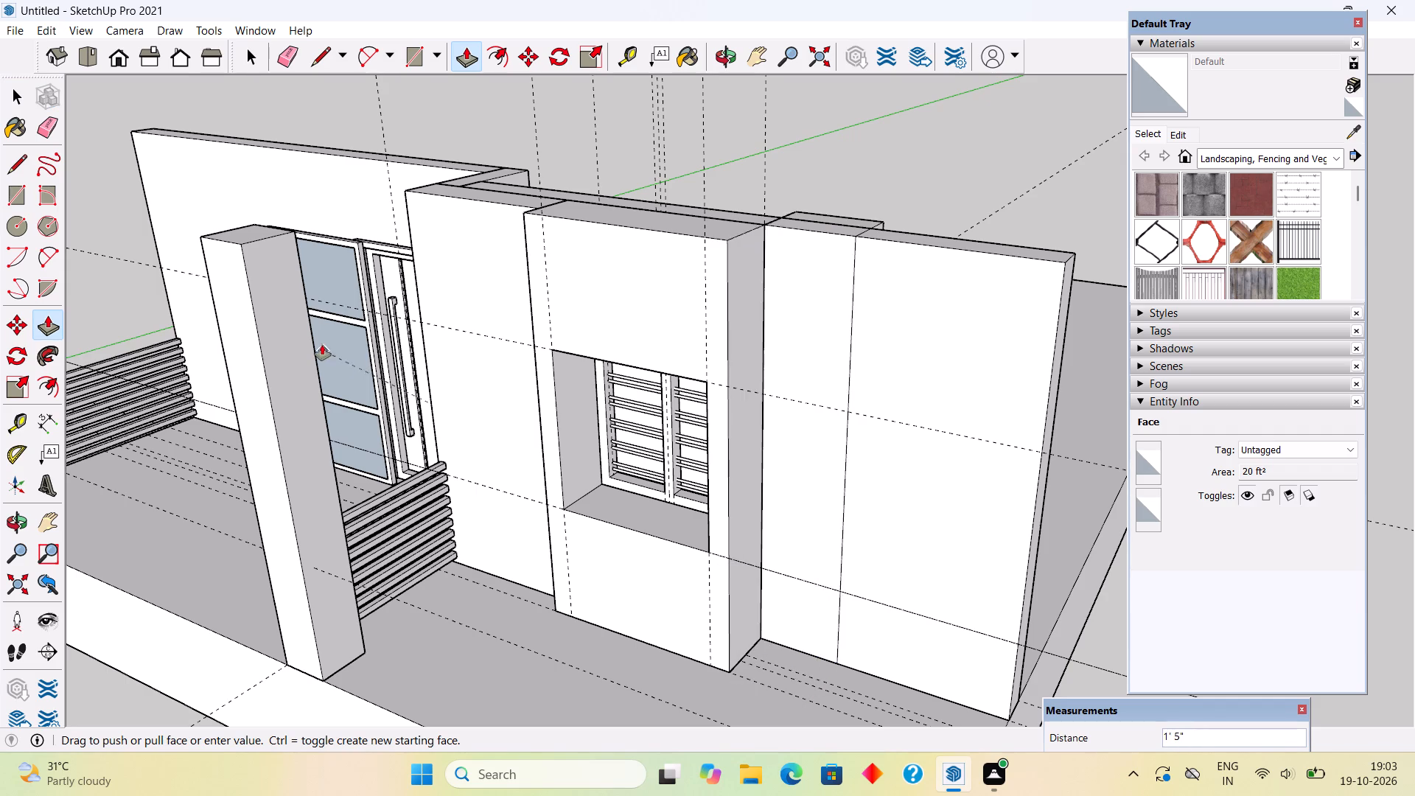
{"action": "left_click", "coordinate": [480, 293]}
{"action": "key", "text": "space"}
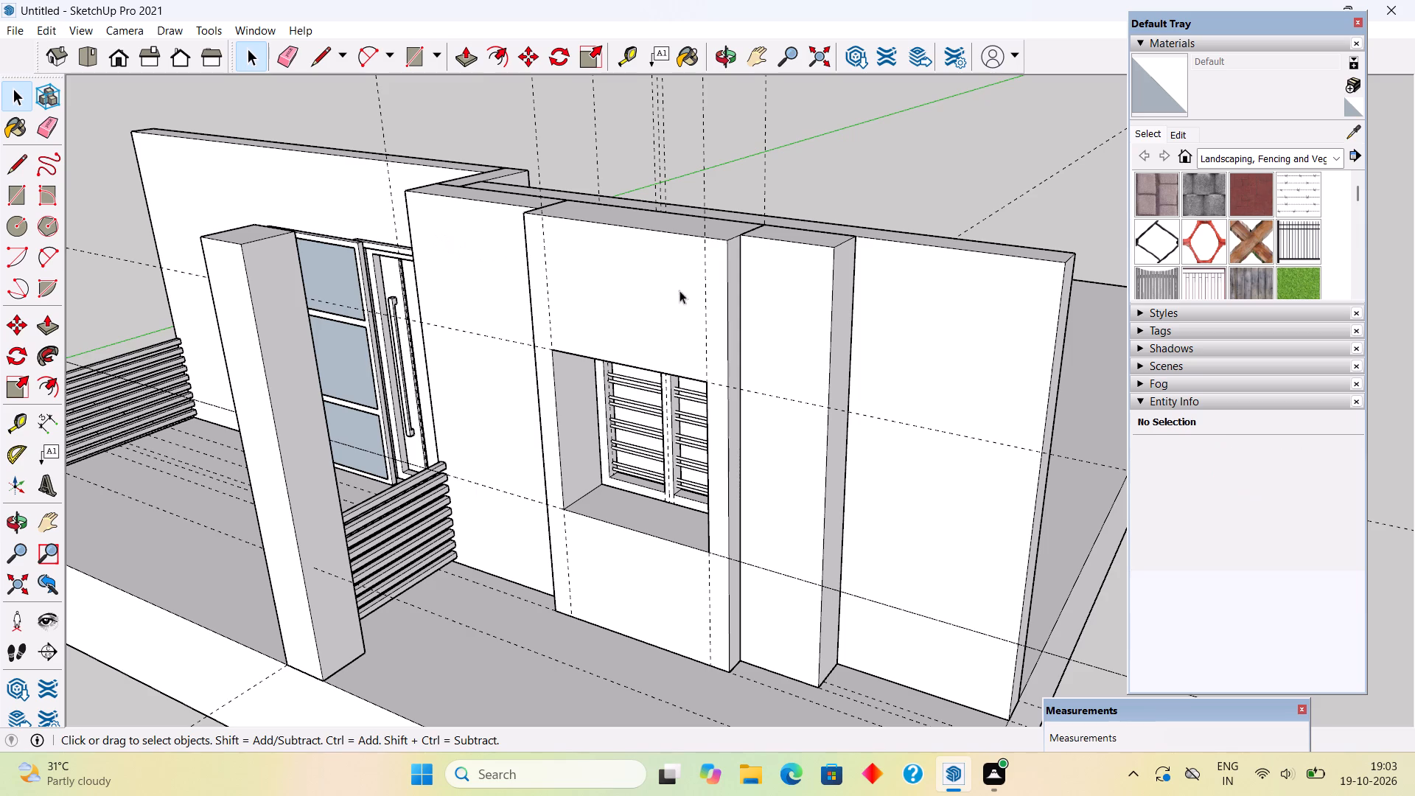
Select all the connected geometry of the new column beside the window surround and make it a group.
{"action": "scroll", "coordinate": [824, 293], "scroll_direction": "down", "scroll_amount": 4}
{"action": "middle_click_drag", "start_coordinate": [859, 333], "coordinate": [920, 596]}
{"action": "scroll", "coordinate": [844, 363], "scroll_direction": "up", "scroll_amount": 5}
{"action": "scroll", "coordinate": [830, 461], "scroll_direction": "up", "scroll_amount": 4}
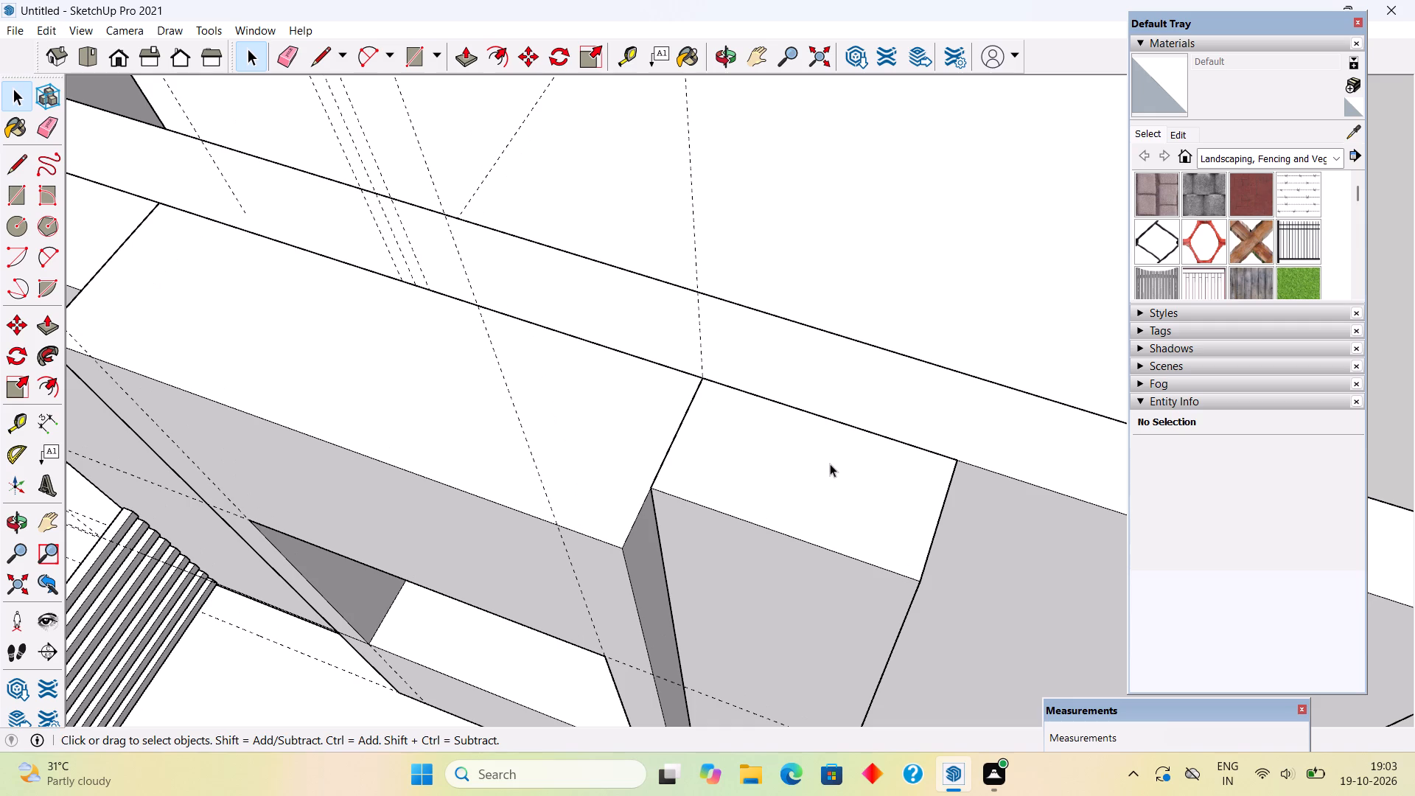
{"action": "triple_click", "coordinate": [745, 489]}
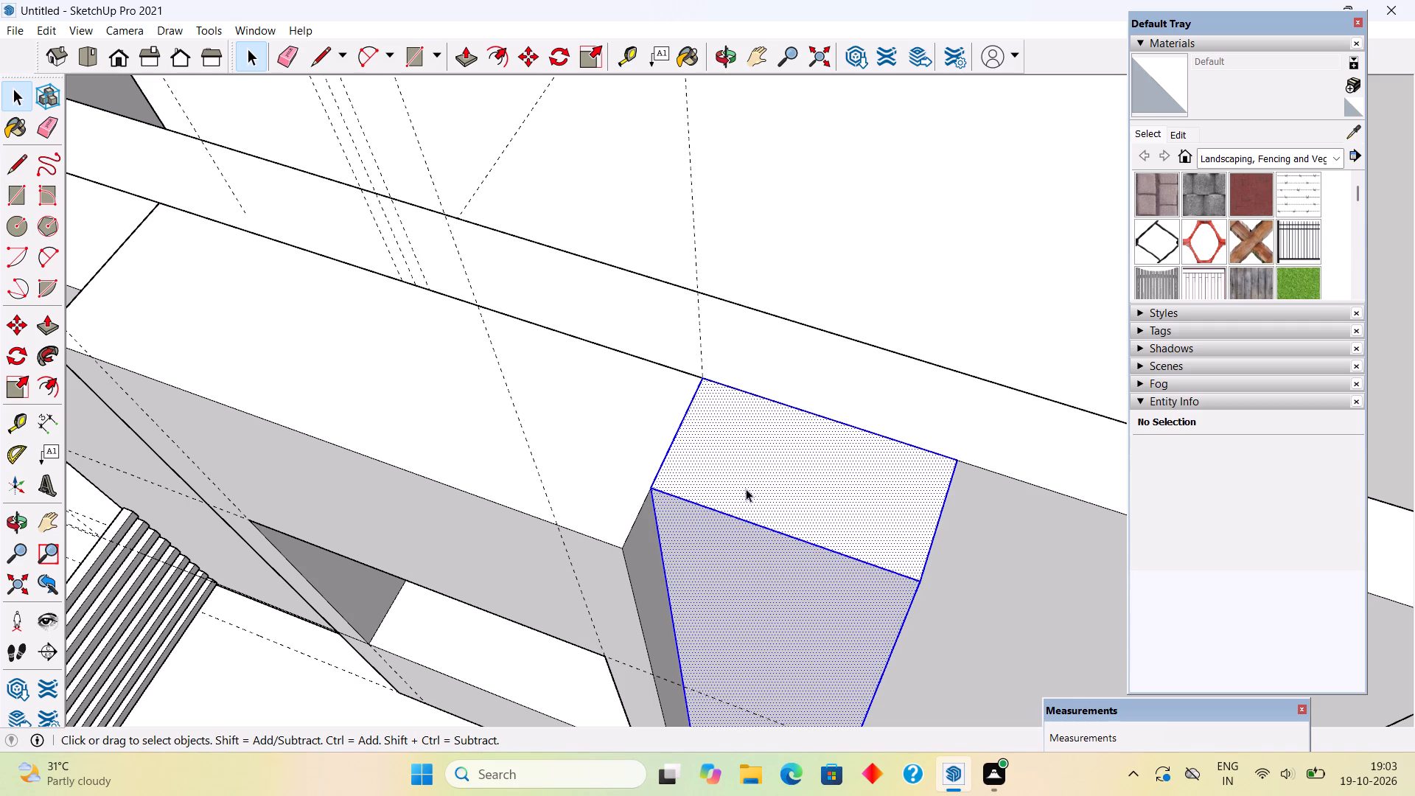
{"action": "right_click", "coordinate": [747, 489]}
{"action": "left_click", "coordinate": [806, 361]}
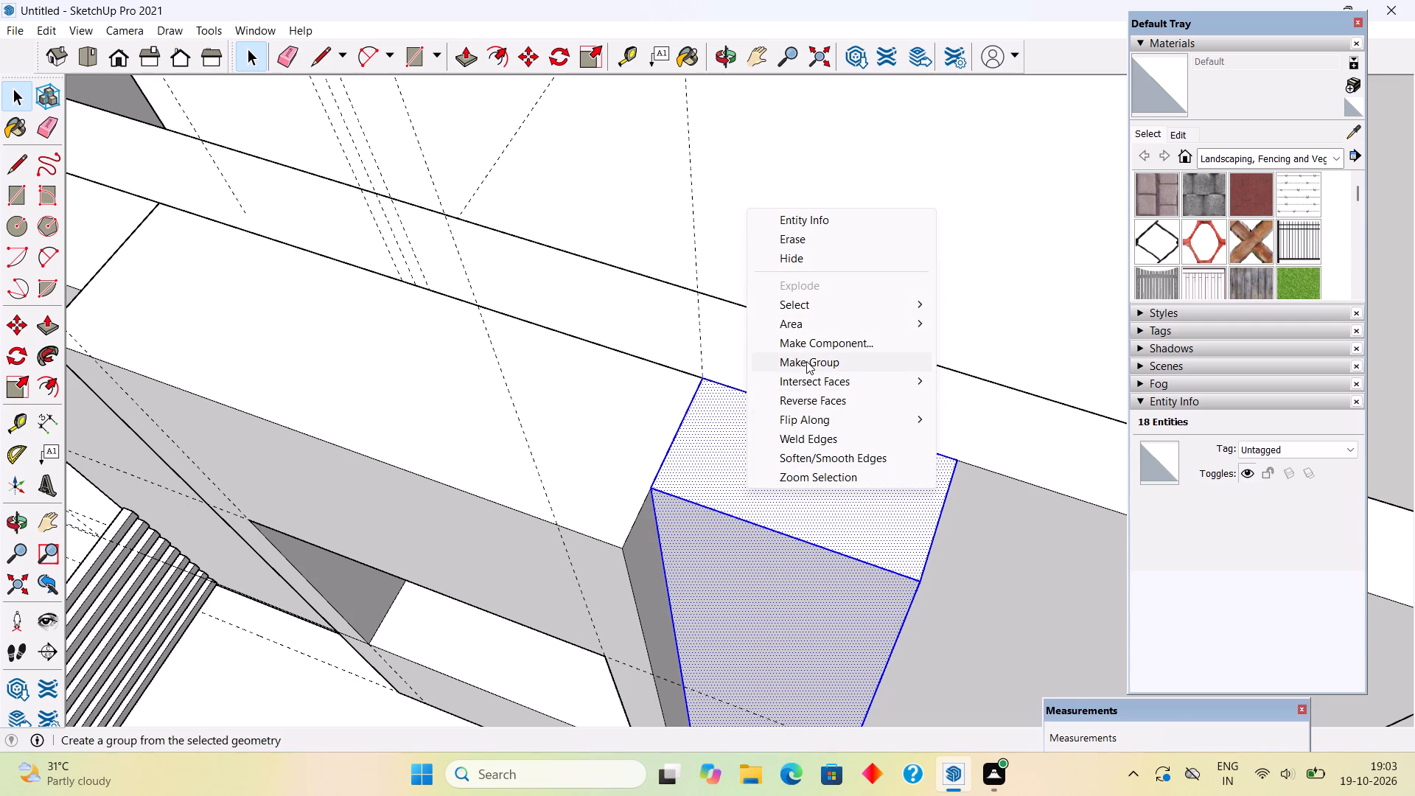
Inside the new column group, extend the top face upward by 6' above the wall.
{"action": "left_click", "coordinate": [782, 531]}
{"action": "double_click", "coordinate": [782, 526]}
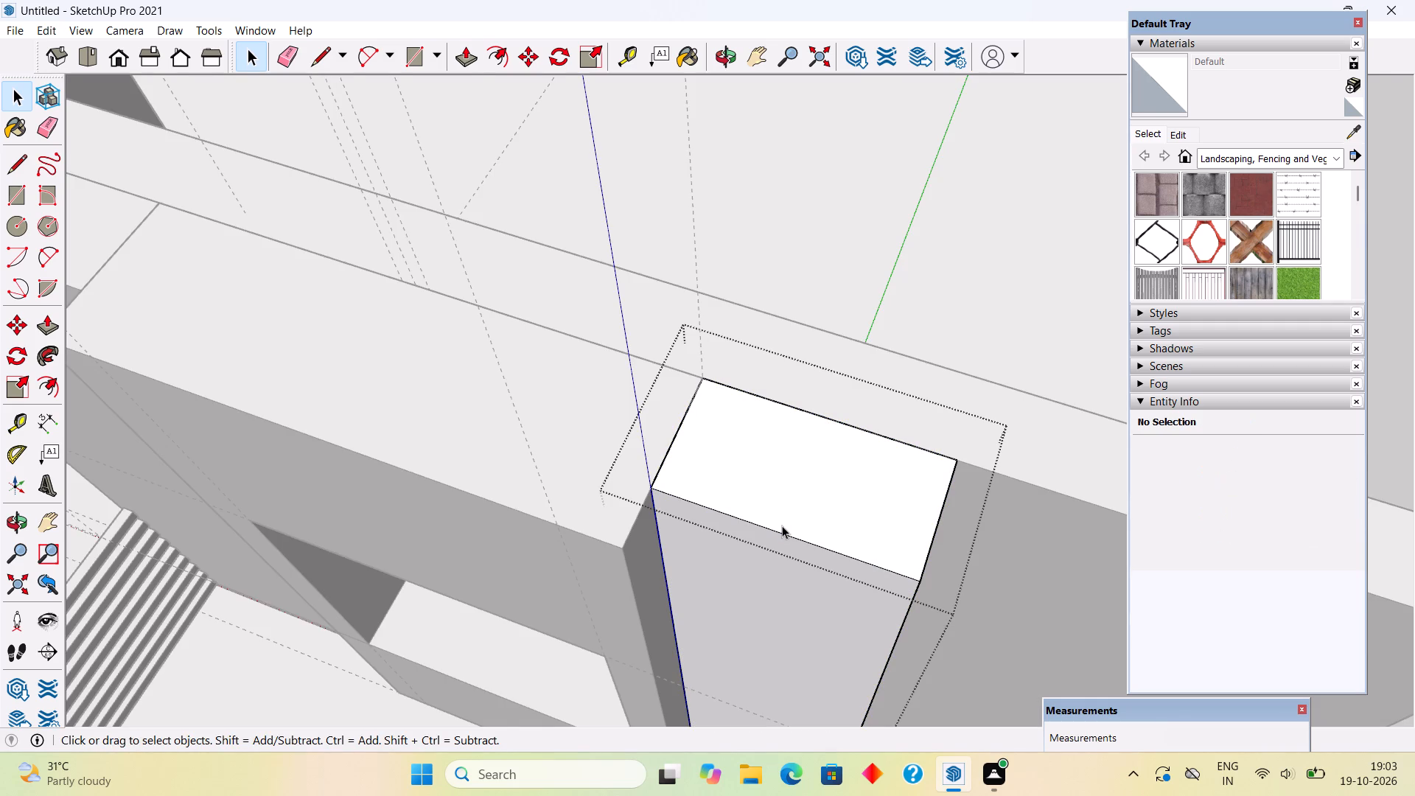
{"action": "key", "text": "p"}
{"action": "left_click", "coordinate": [800, 496]}
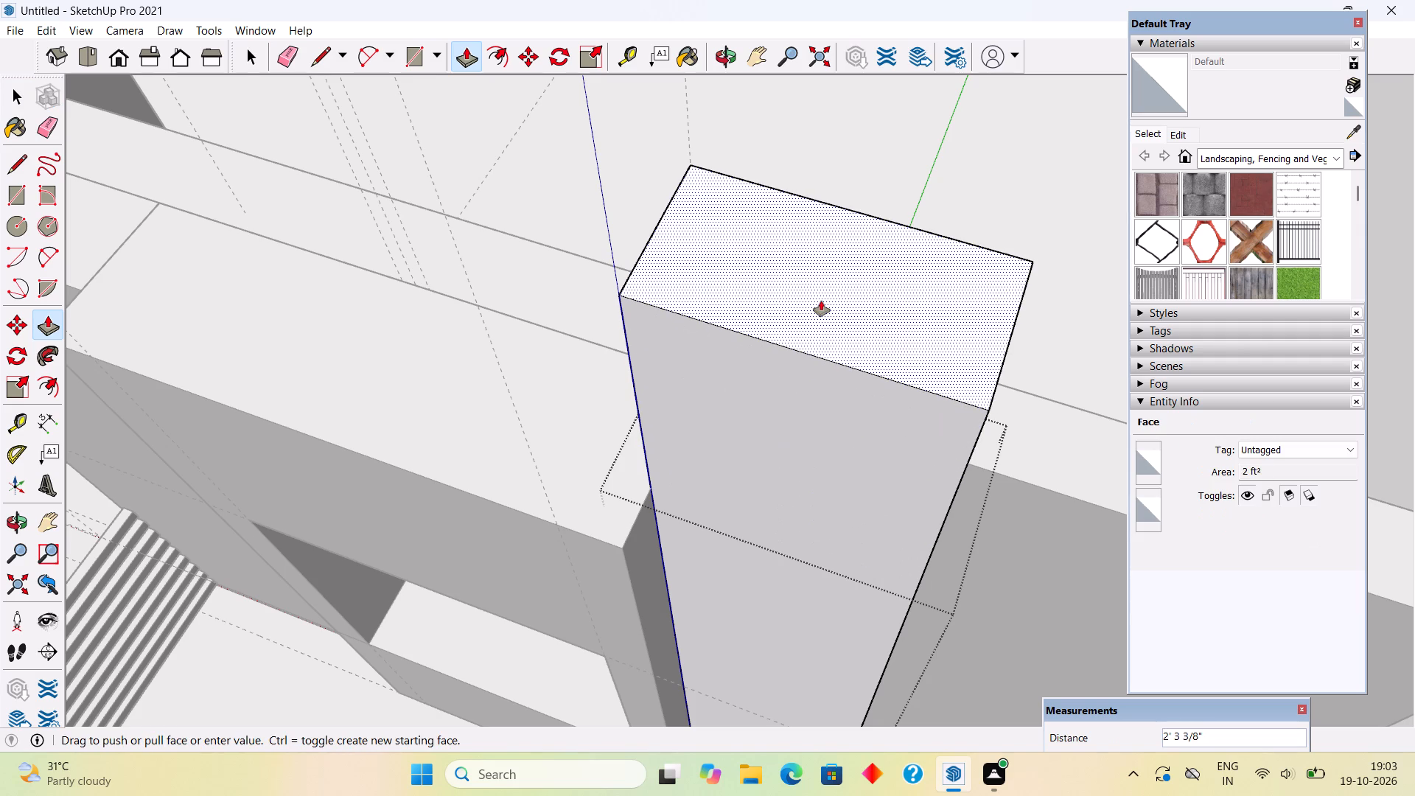
{"action": "type", "text": "6'"}
{"action": "key", "text": "Return"}
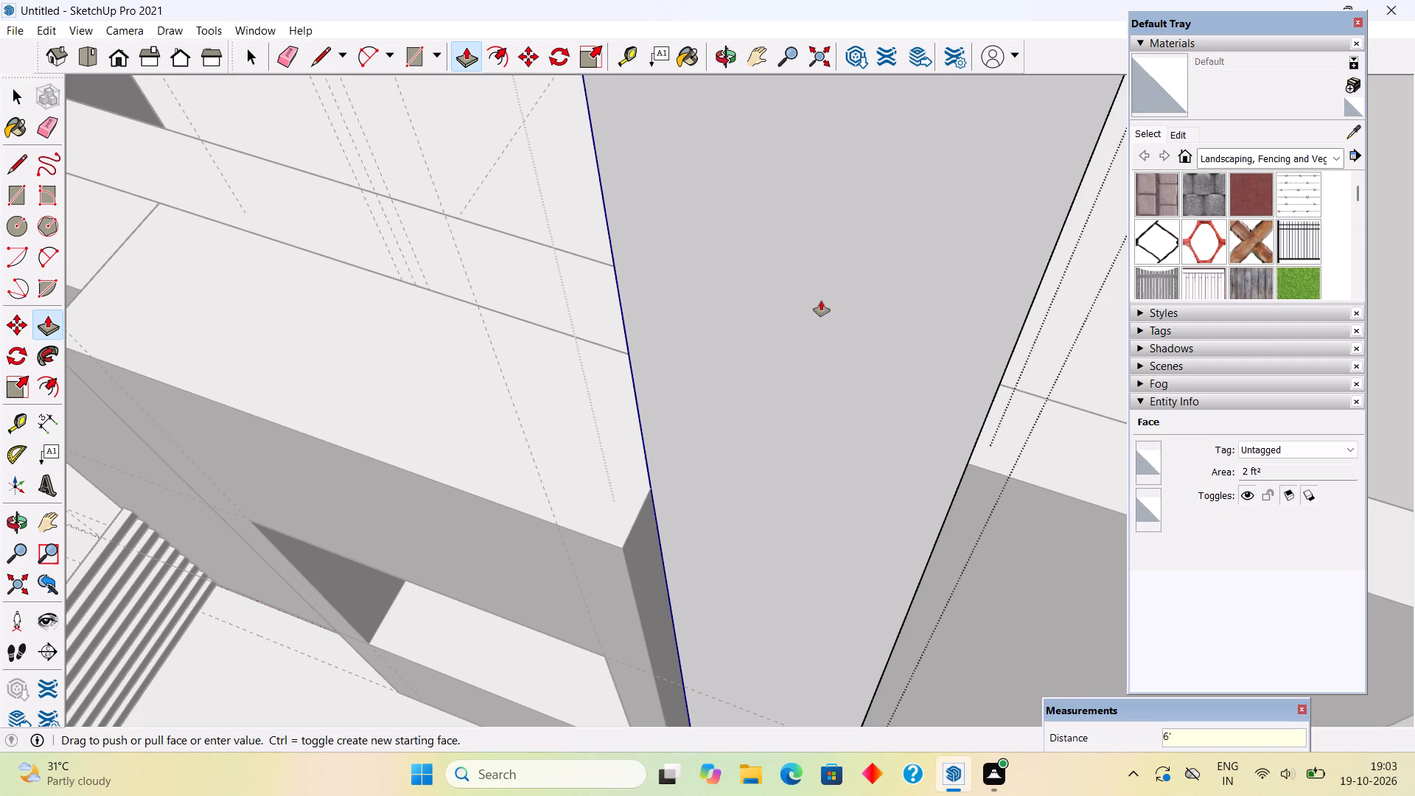
{"action": "key", "text": "space"}
Examine the extended column against the house front from several angles and distances.
{"action": "scroll", "coordinate": [821, 301], "scroll_direction": "down", "scroll_amount": 20}
{"action": "scroll", "coordinate": [821, 301], "scroll_direction": "down", "scroll_amount": 1}
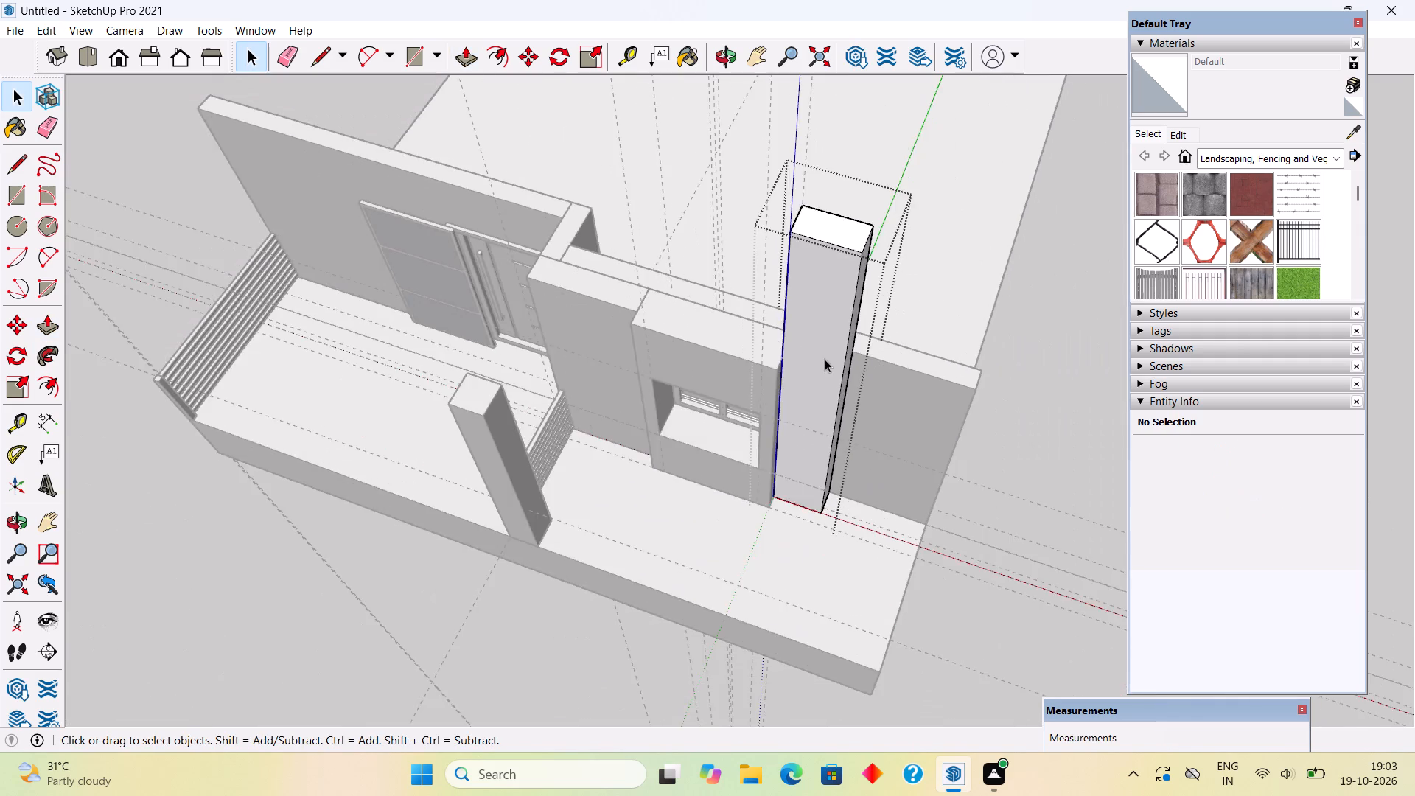
{"action": "scroll", "coordinate": [825, 359], "scroll_direction": "down", "scroll_amount": 5}
{"action": "middle_click_drag", "start_coordinate": [910, 498], "coordinate": [1016, 220]}
{"action": "scroll", "coordinate": [983, 184], "scroll_direction": "up", "scroll_amount": 6}
{"action": "scroll", "coordinate": [867, 450], "scroll_direction": "up", "scroll_amount": 1}
{"action": "middle_click_drag", "start_coordinate": [863, 419], "coordinate": [861, 338]}
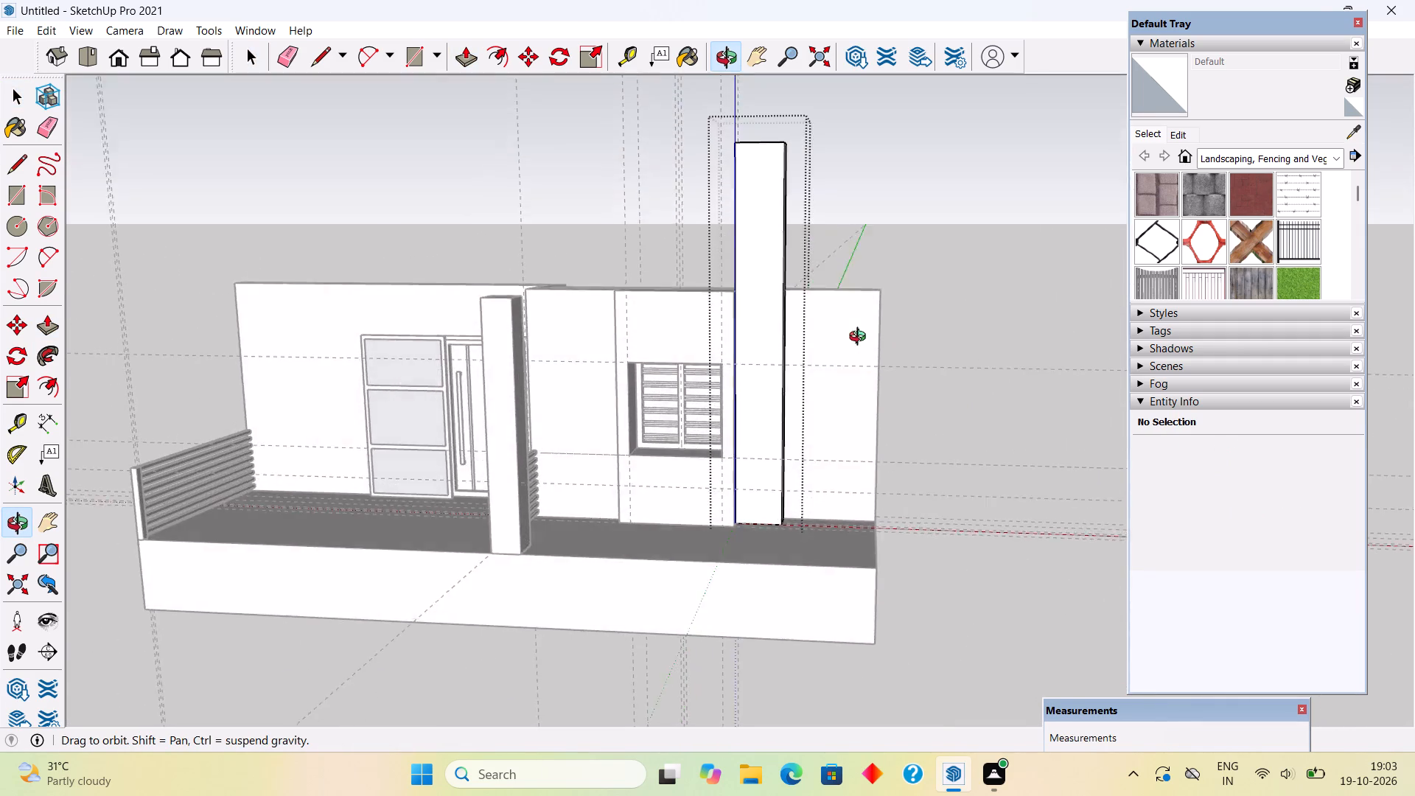
{"action": "middle_click_drag", "start_coordinate": [861, 338], "coordinate": [943, 372]}
{"action": "middle_click_drag", "start_coordinate": [814, 352], "coordinate": [986, 422]}
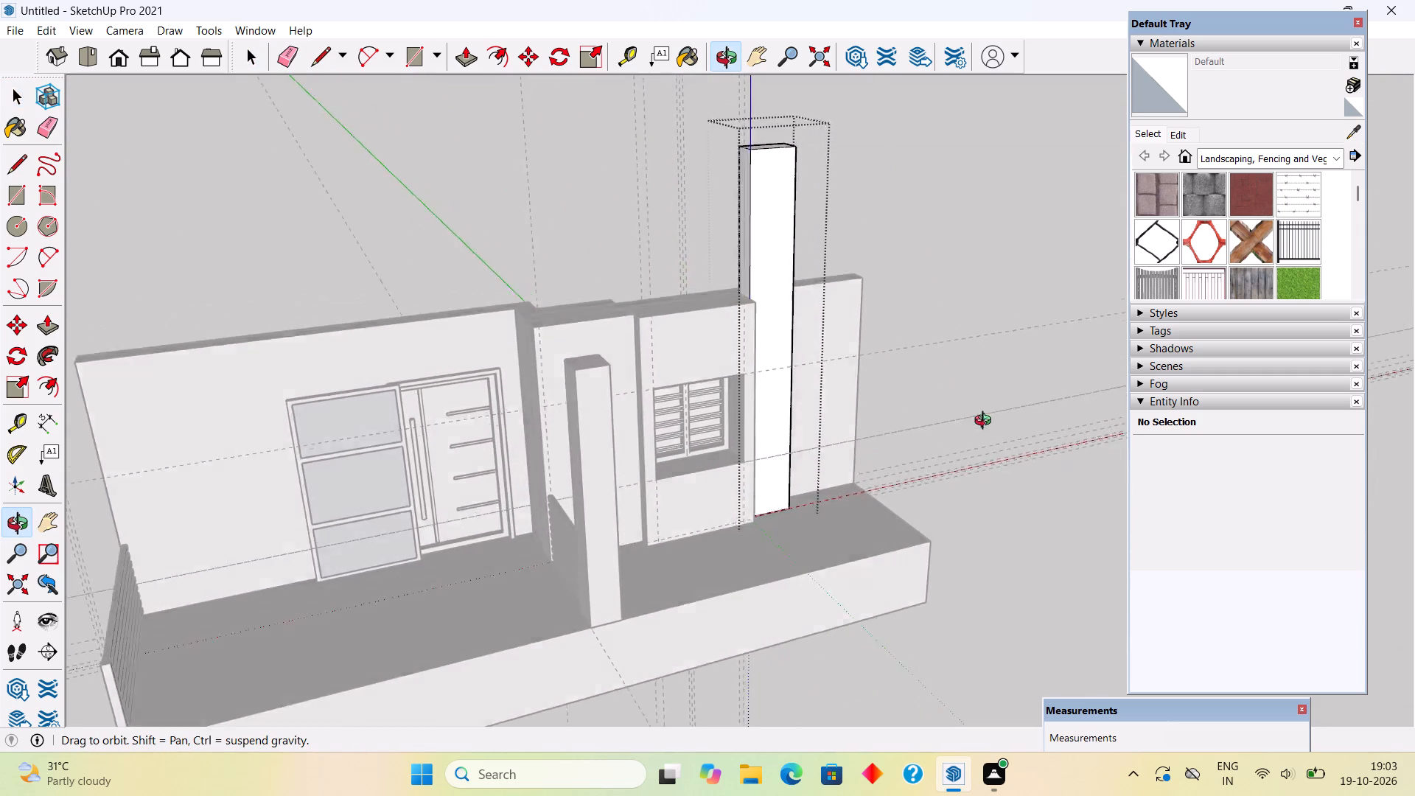
{"action": "middle_click_drag", "start_coordinate": [986, 422], "coordinate": [748, 359]}
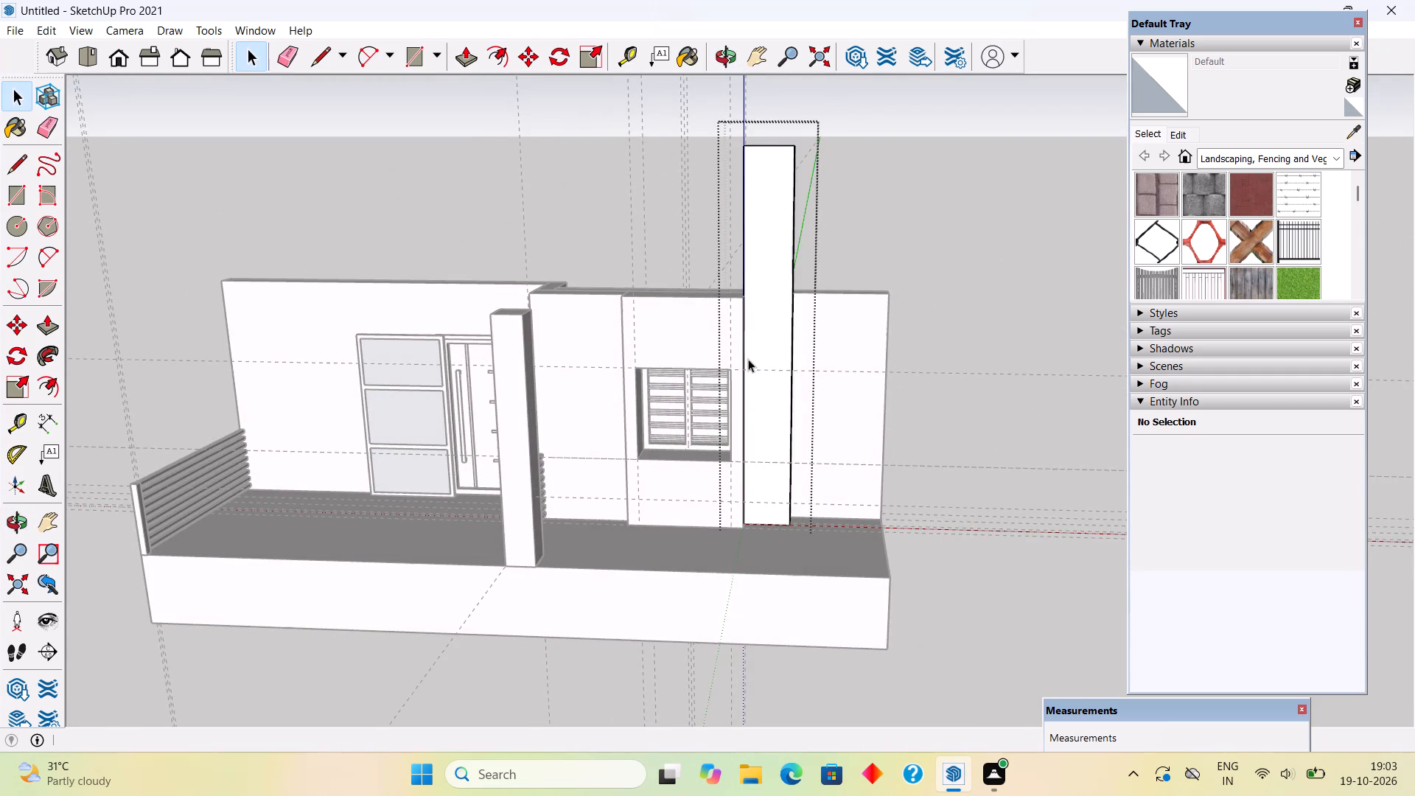
{"action": "scroll", "coordinate": [748, 359], "scroll_direction": "up", "scroll_amount": 1}
{"action": "scroll", "coordinate": [755, 321], "scroll_direction": "down", "scroll_amount": 2}
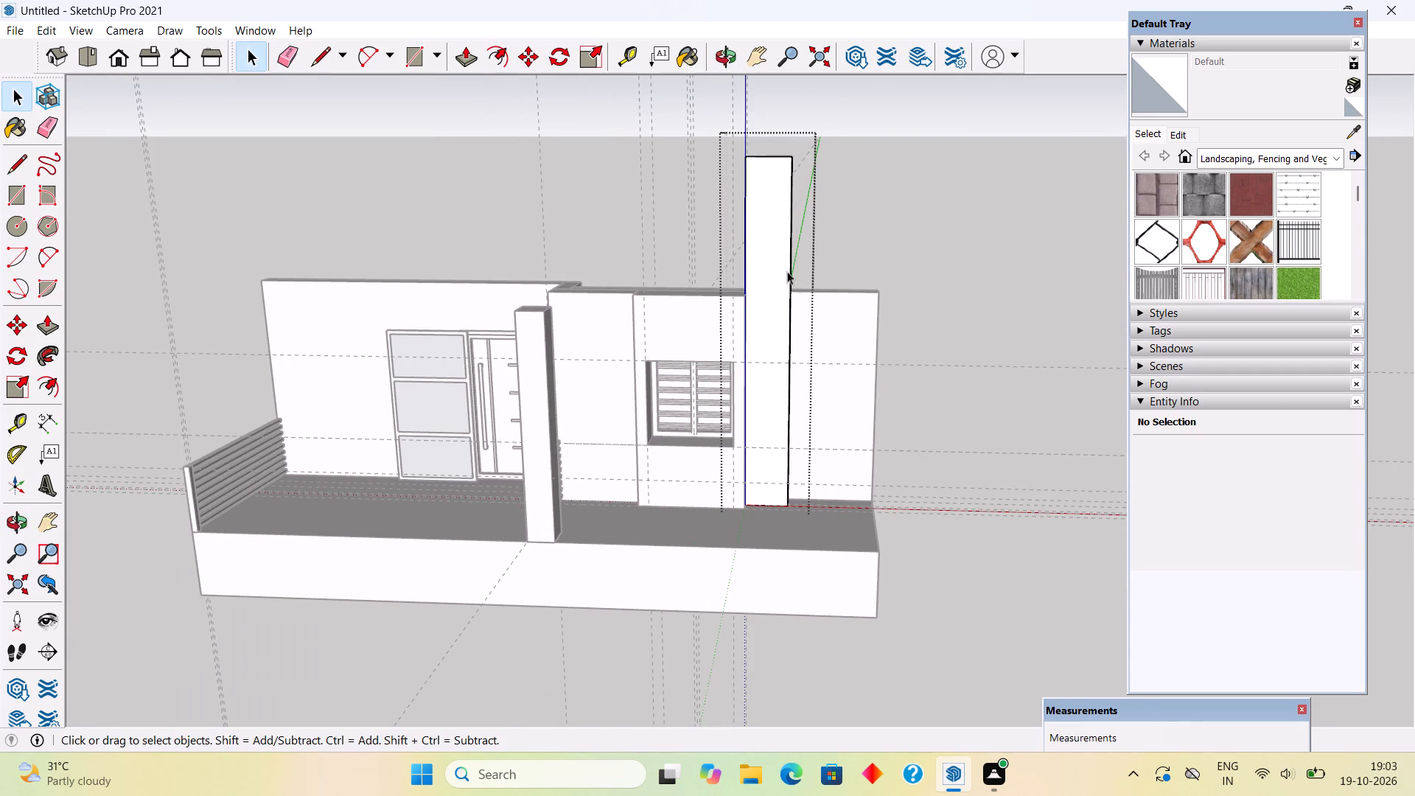
Close the column group, invert the selection and hide everything in the model except the tall column.
{"action": "double_click", "coordinate": [777, 225]}
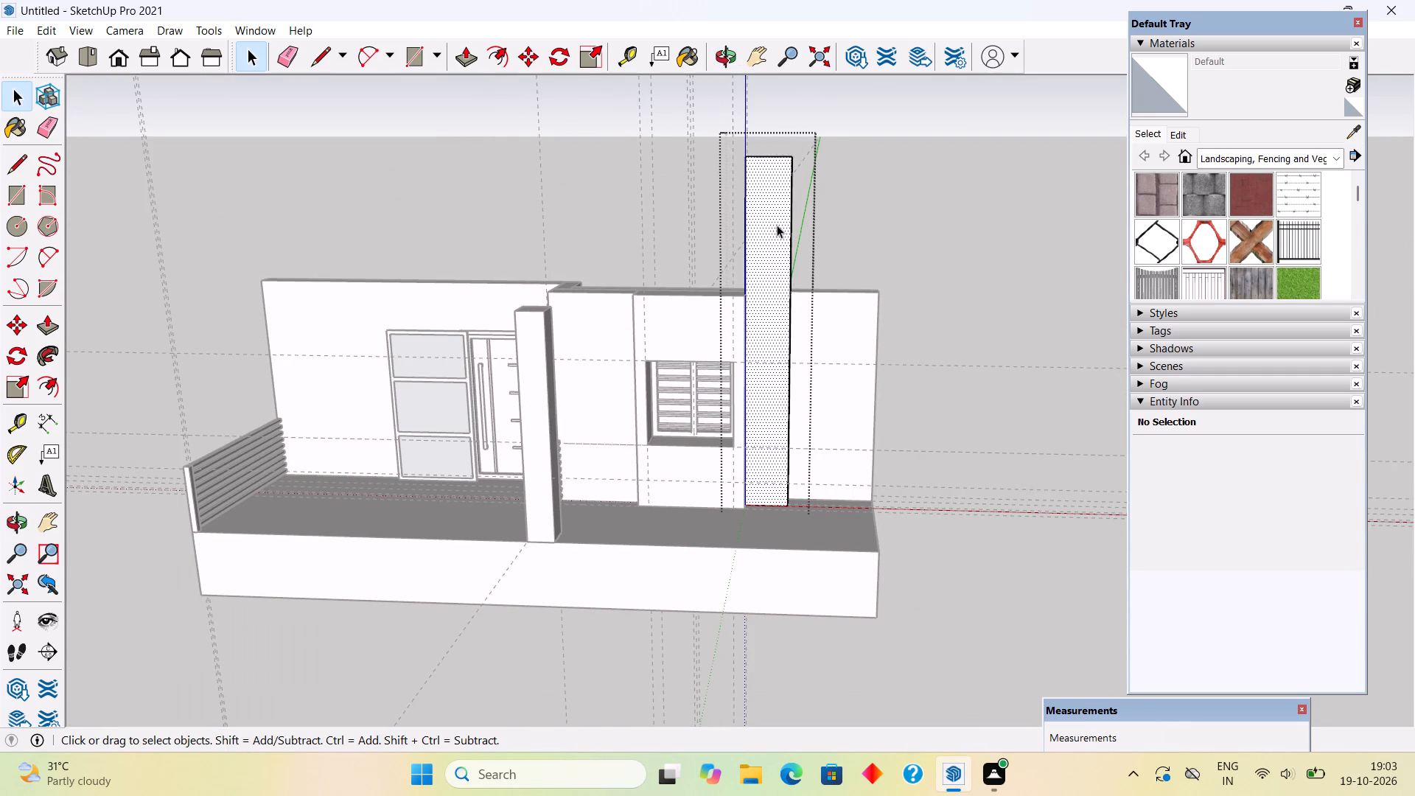
{"action": "left_click", "coordinate": [934, 242]}
{"action": "left_click", "coordinate": [766, 306]}
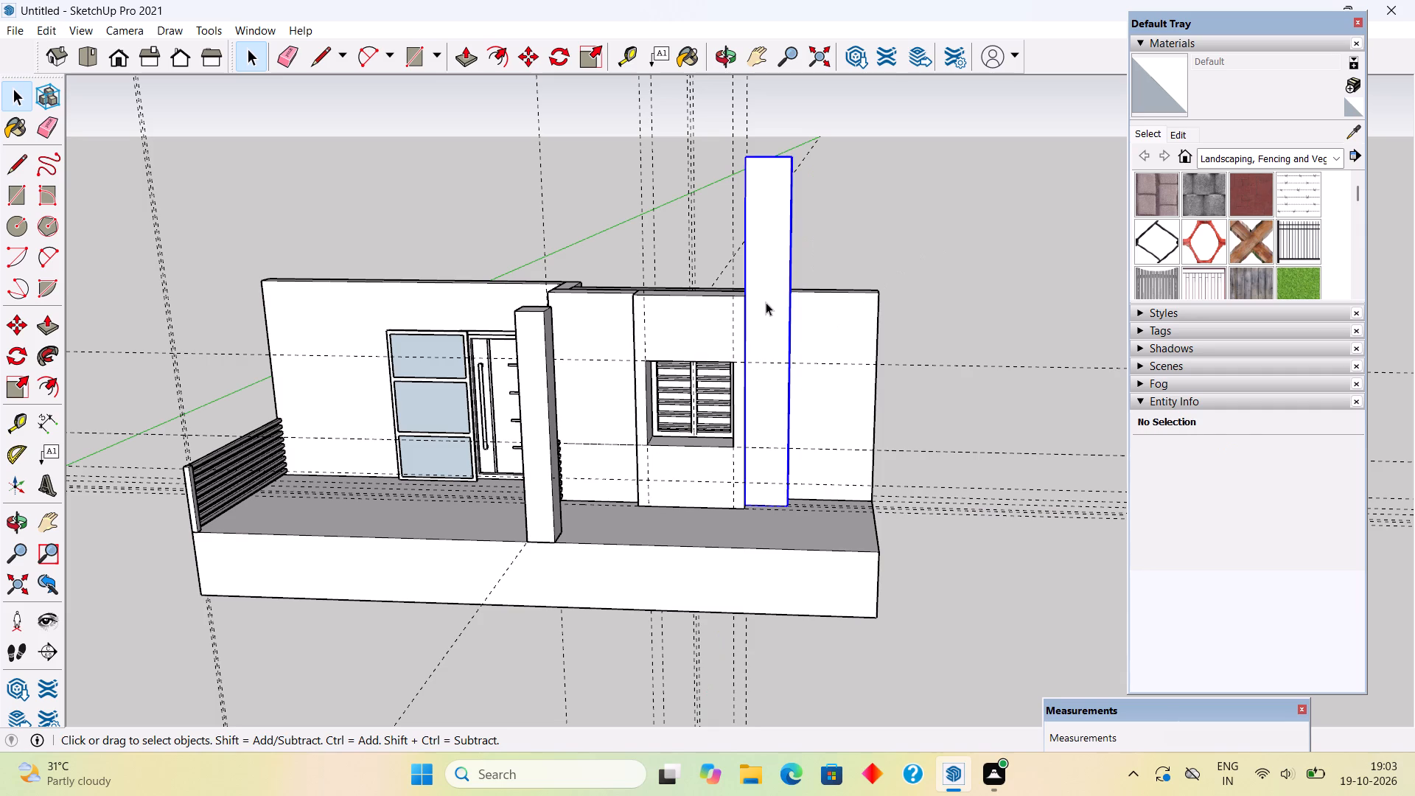
{"action": "right_click", "coordinate": [766, 303]}
{"action": "left_click", "coordinate": [811, 406]}
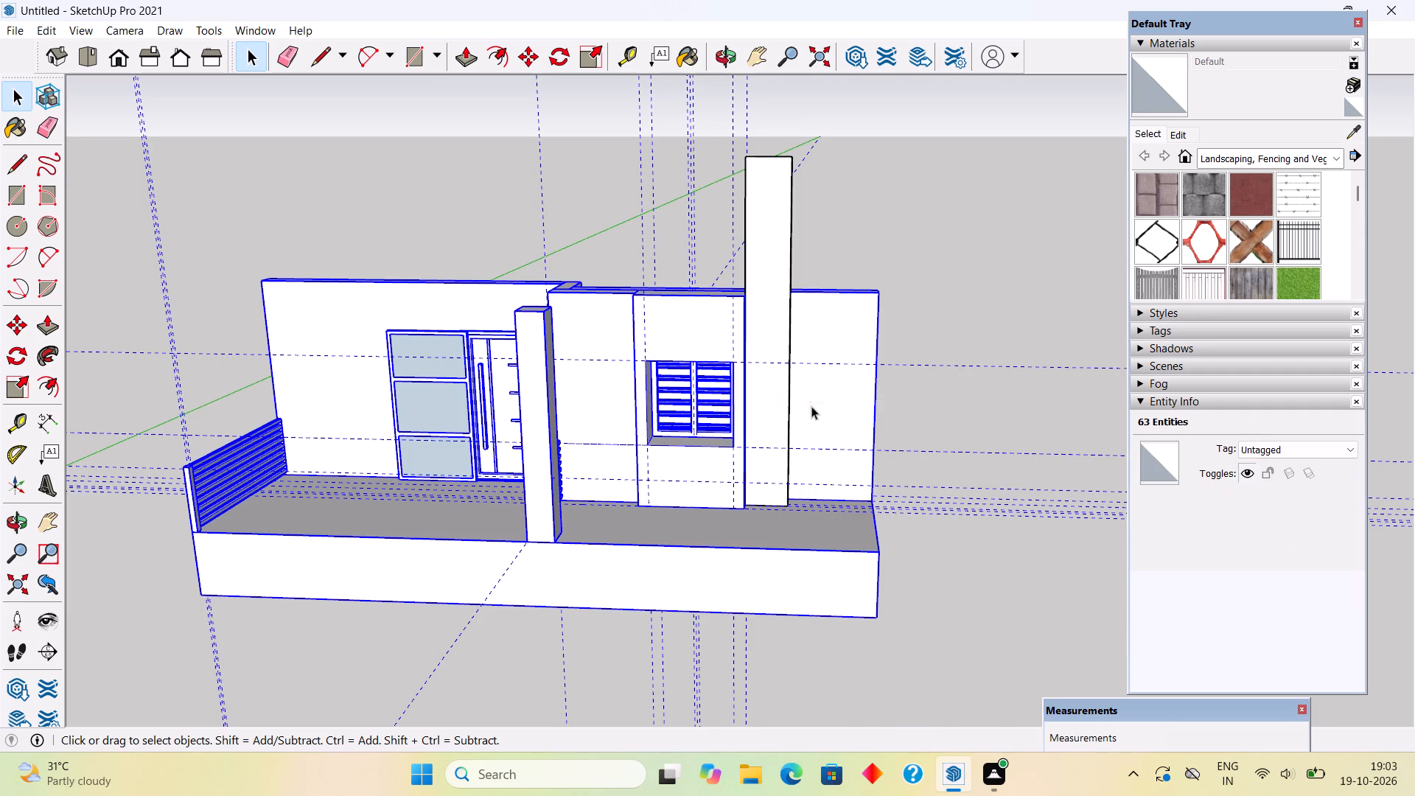
{"action": "right_click", "coordinate": [811, 406]}
{"action": "left_click", "coordinate": [845, 461]}
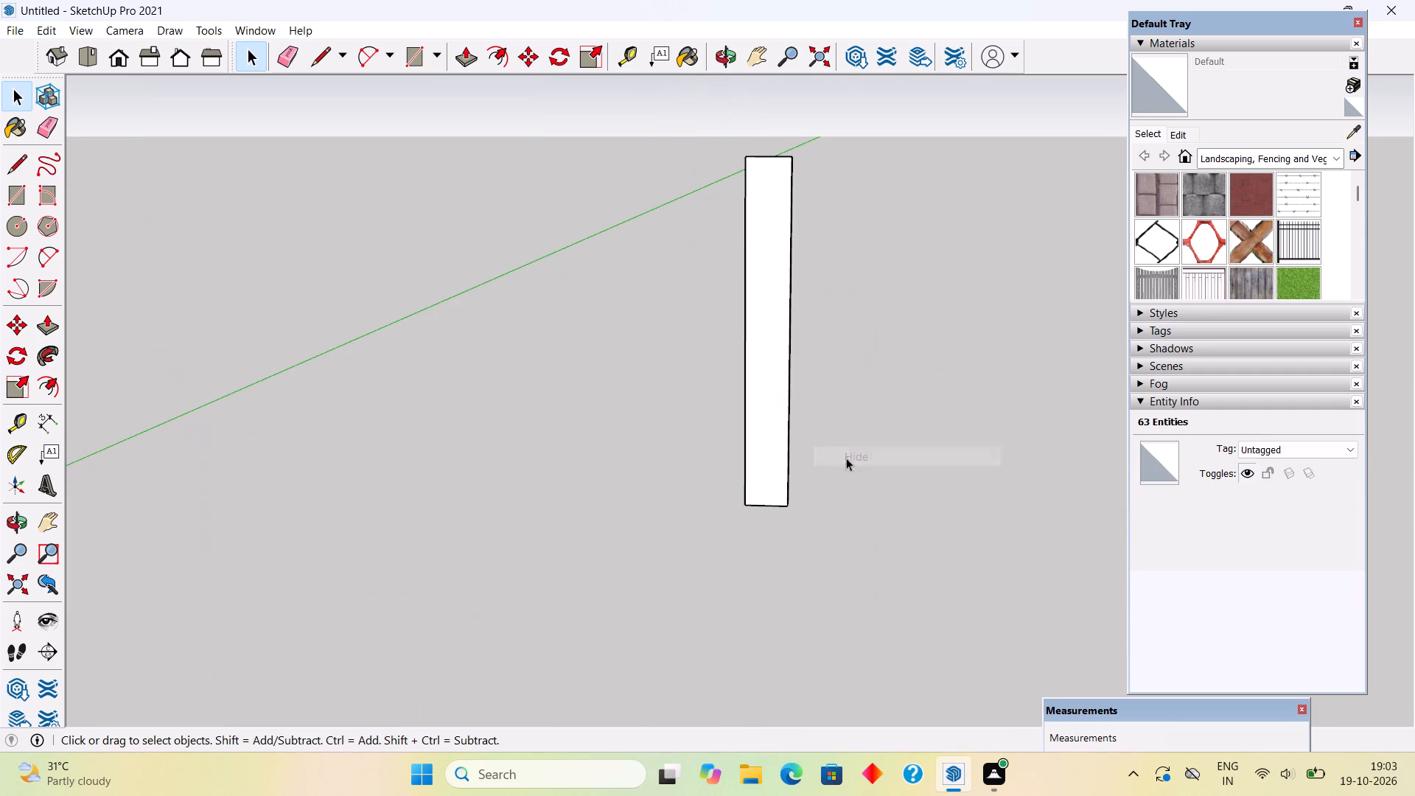
Place a horizontal guide 2" below the top front edge of the column.
{"action": "scroll", "coordinate": [795, 150], "scroll_direction": "up", "scroll_amount": 2}
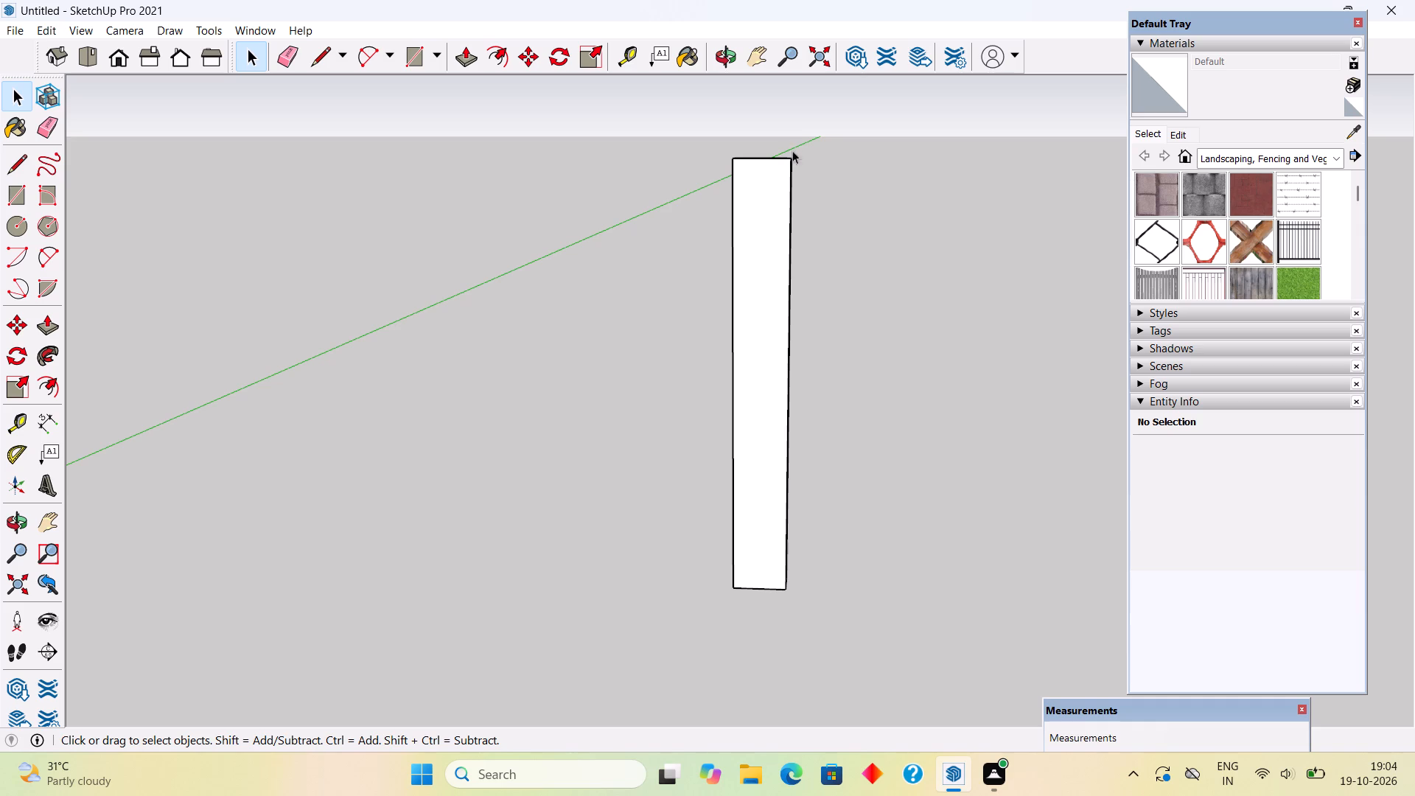
{"action": "scroll", "coordinate": [767, 206], "scroll_direction": "up", "scroll_amount": 4}
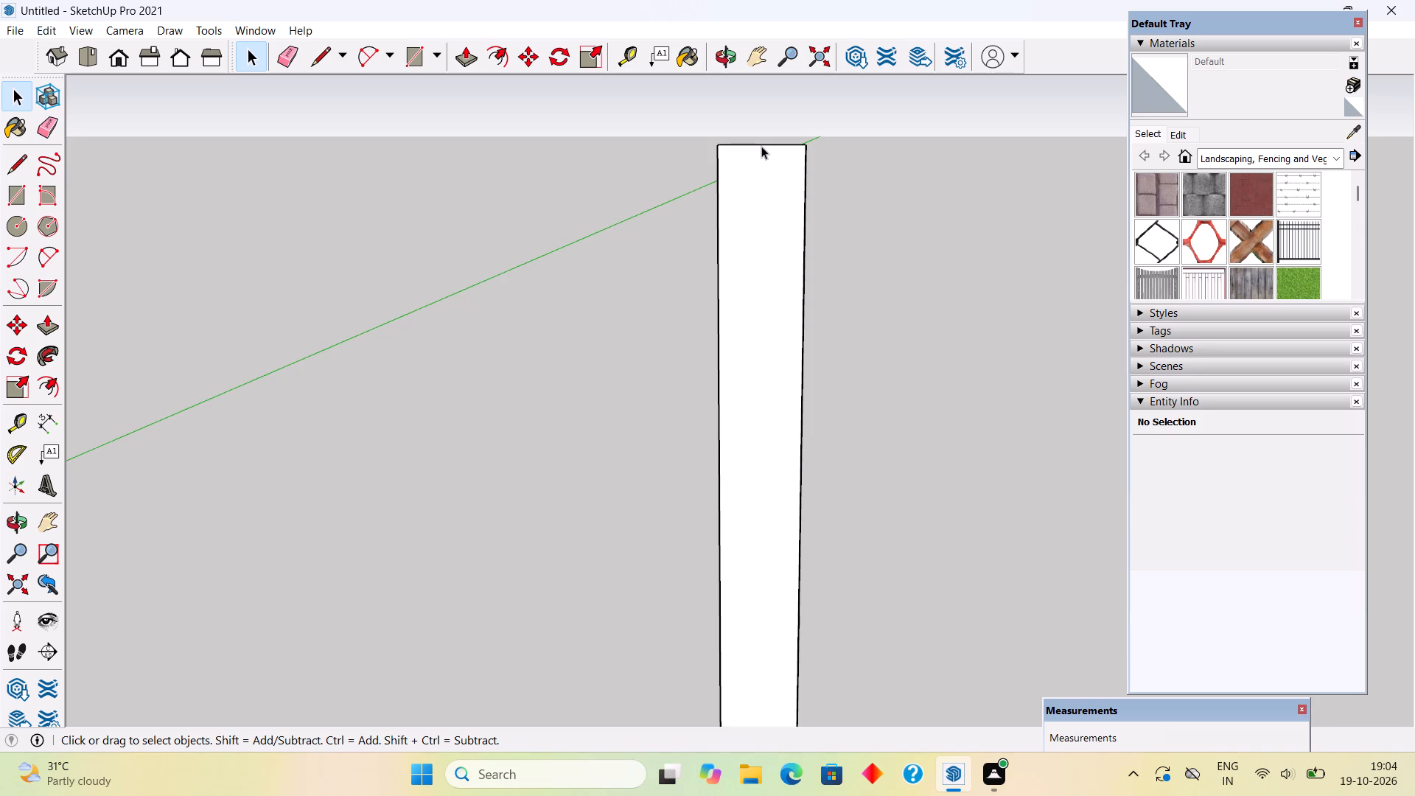
{"action": "scroll", "coordinate": [791, 115], "scroll_direction": "up", "scroll_amount": 1}
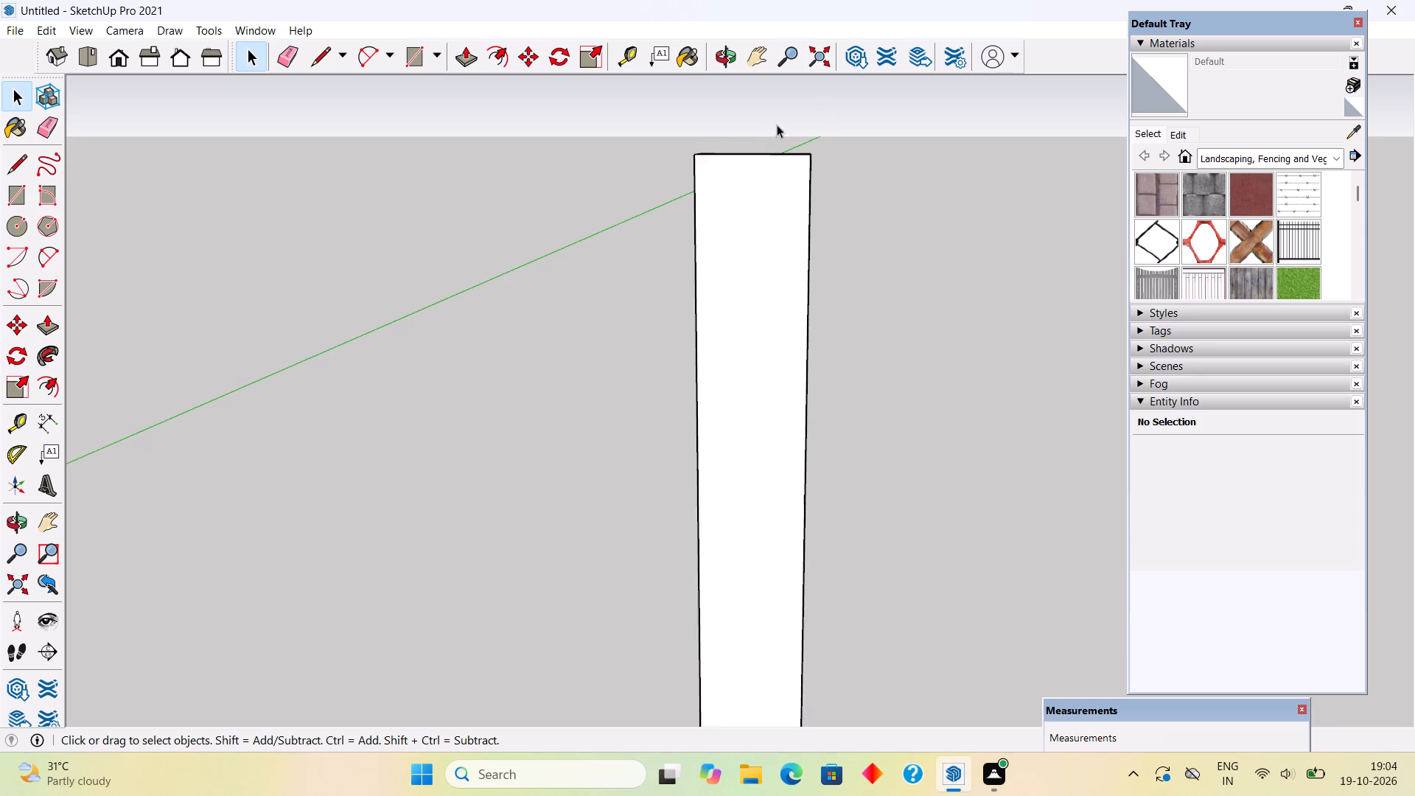
{"action": "scroll", "coordinate": [777, 125], "scroll_direction": "up", "scroll_amount": 2}
{"action": "middle_click_drag", "start_coordinate": [761, 182], "coordinate": [839, 232]}
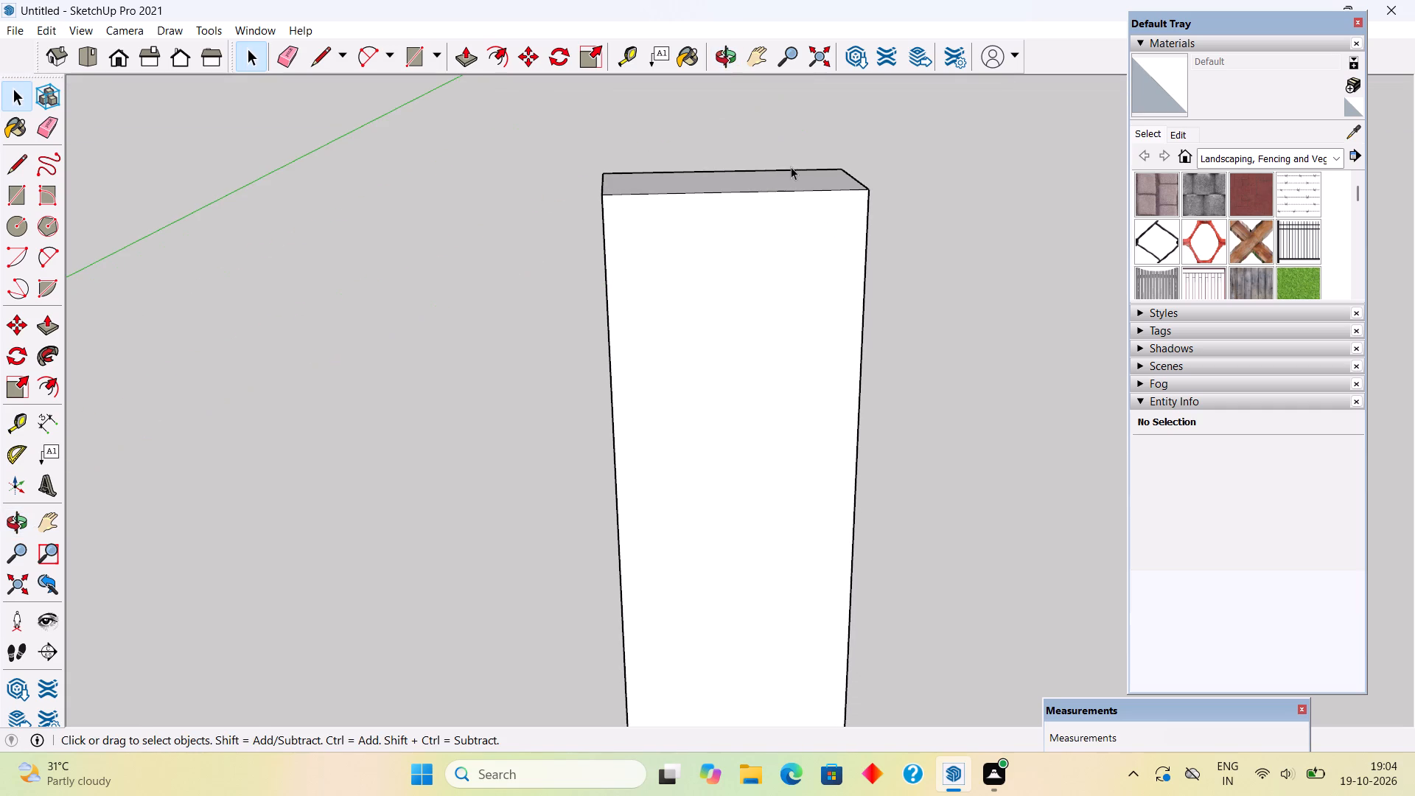
{"action": "key", "text": "t"}
{"action": "left_click", "coordinate": [770, 194]}
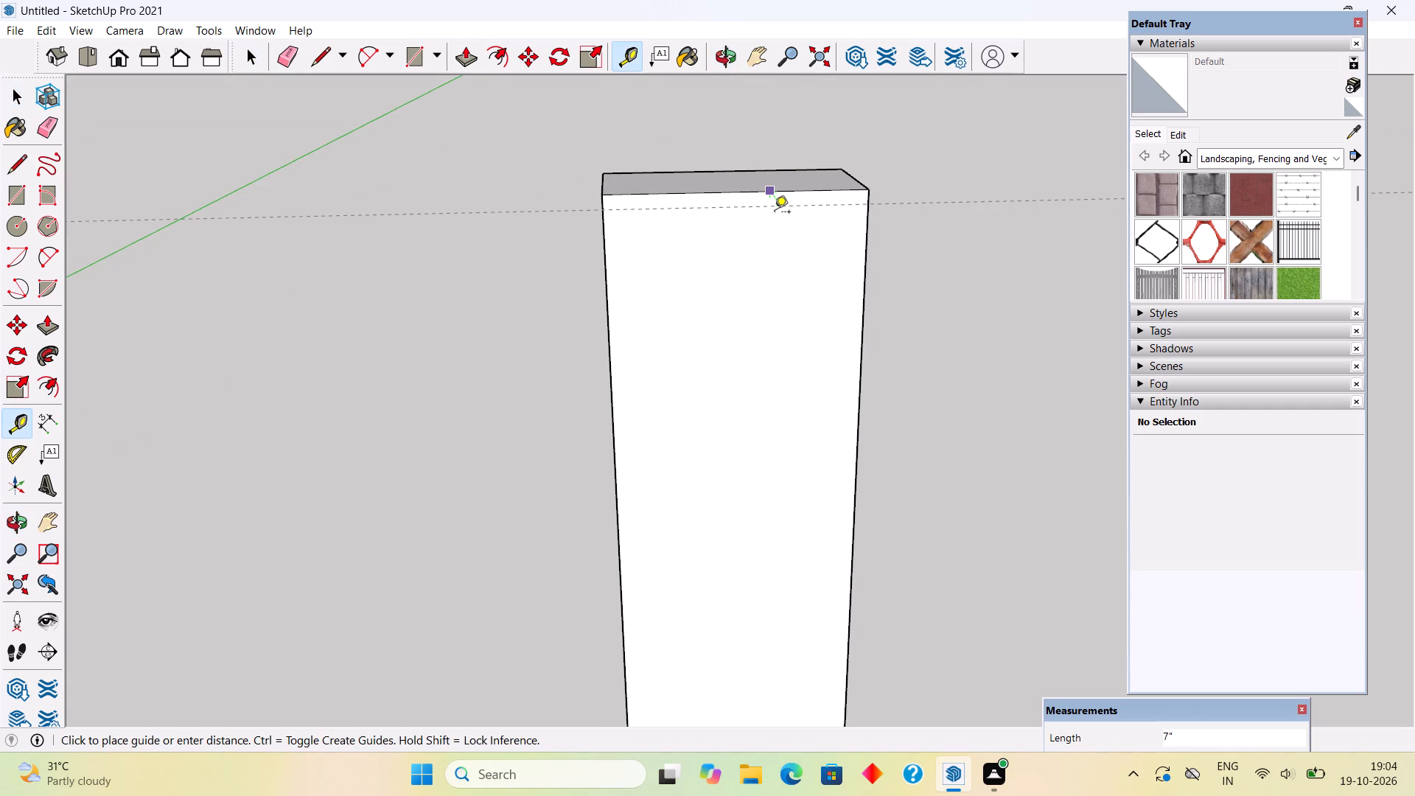
{"action": "scroll", "coordinate": [751, 231], "scroll_direction": "up", "scroll_amount": 5}
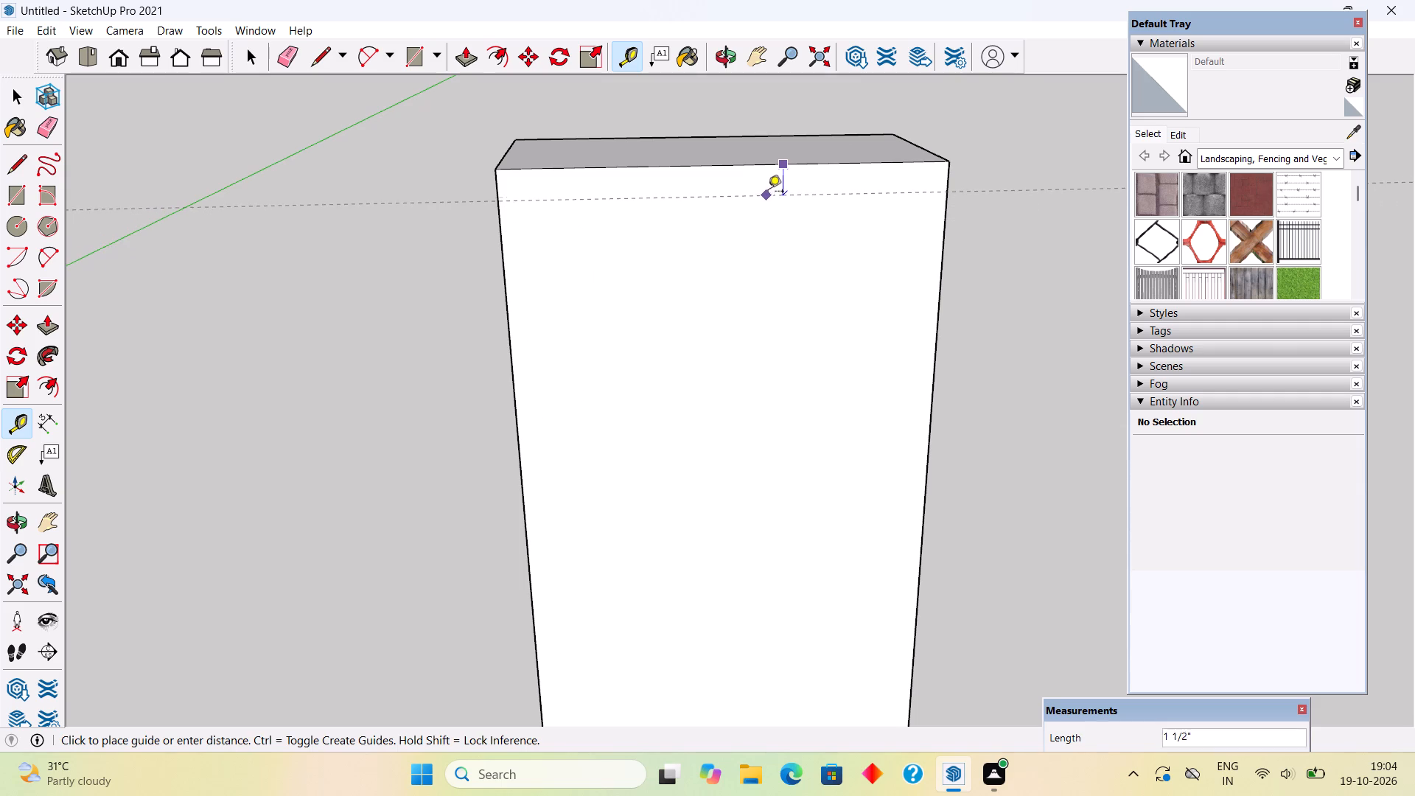
{"action": "type", "text": "2\""}
{"action": "key", "text": "Return"}
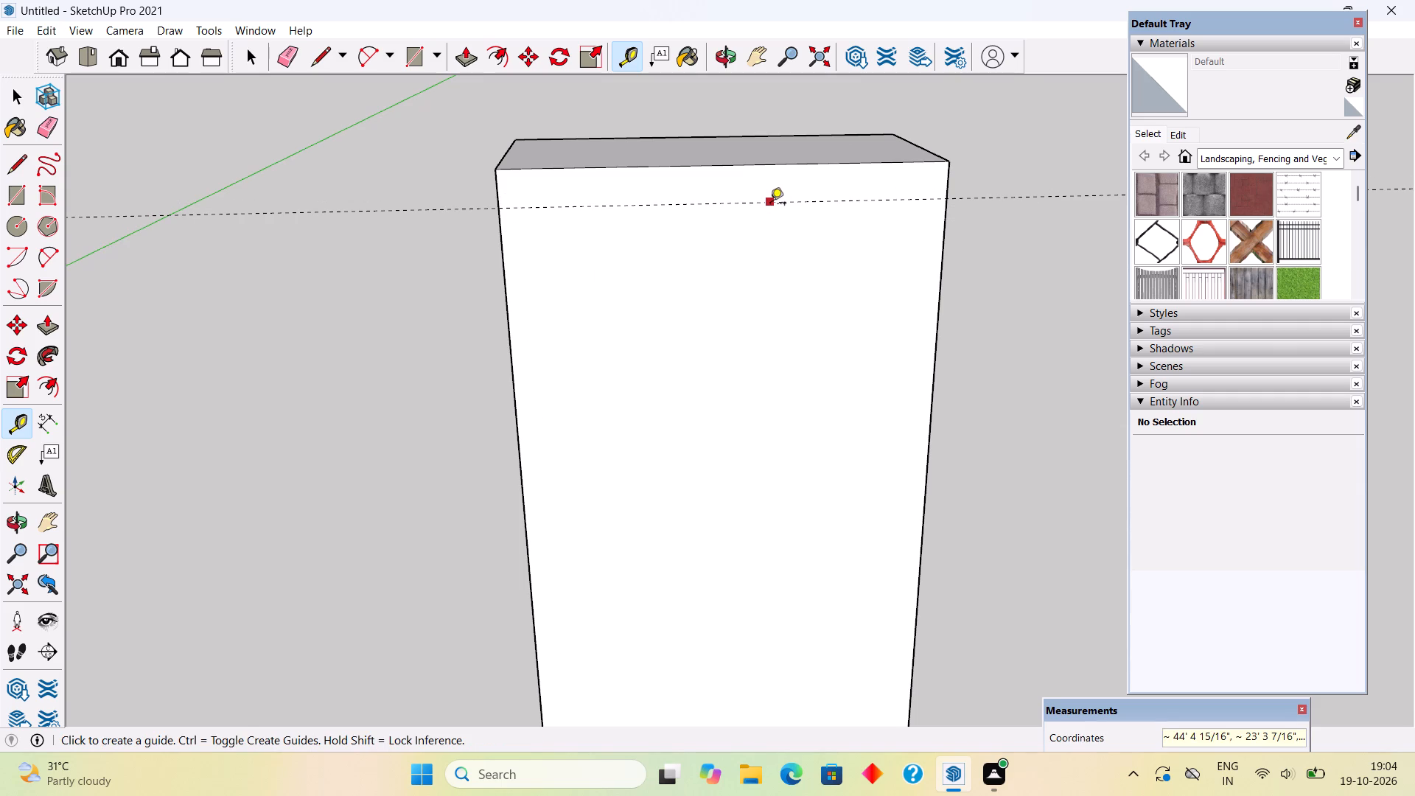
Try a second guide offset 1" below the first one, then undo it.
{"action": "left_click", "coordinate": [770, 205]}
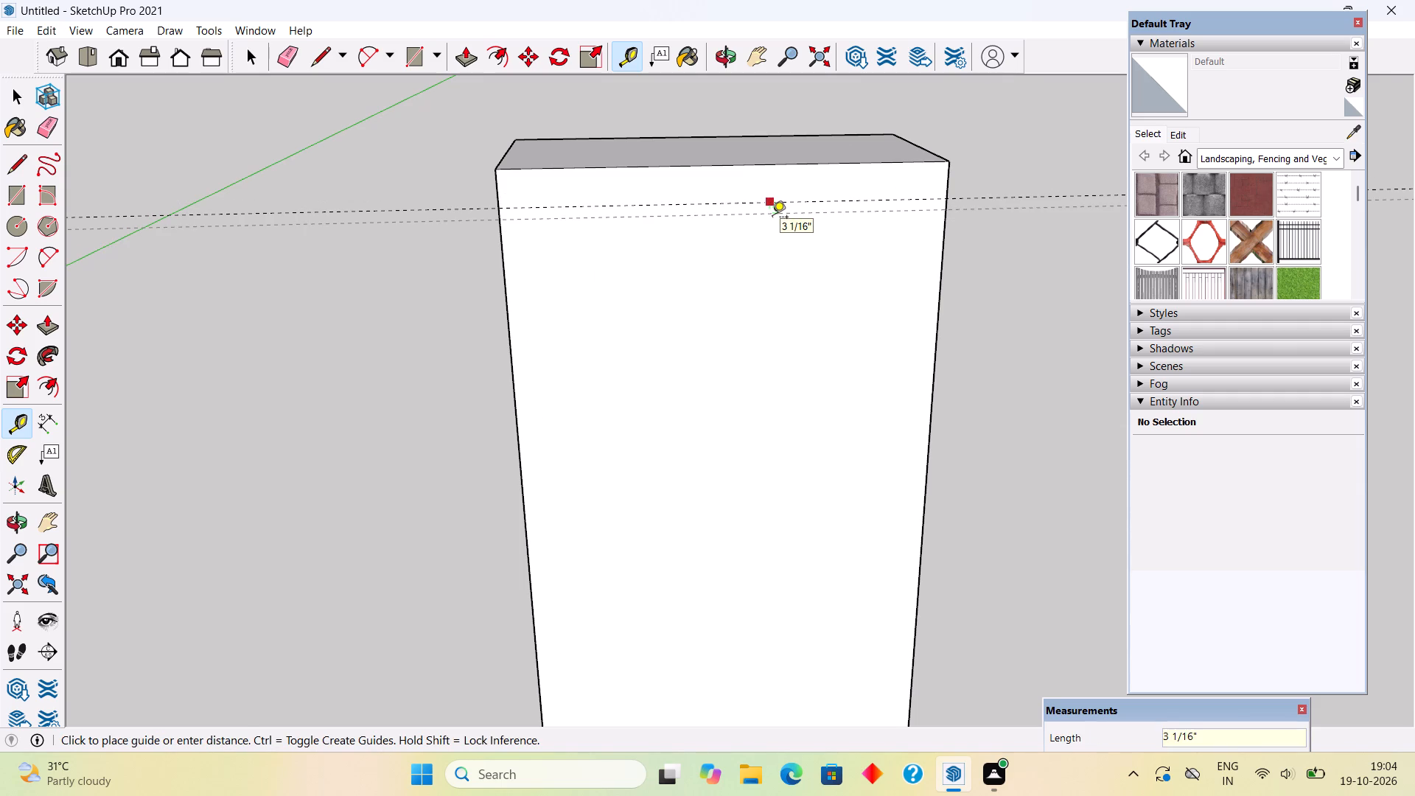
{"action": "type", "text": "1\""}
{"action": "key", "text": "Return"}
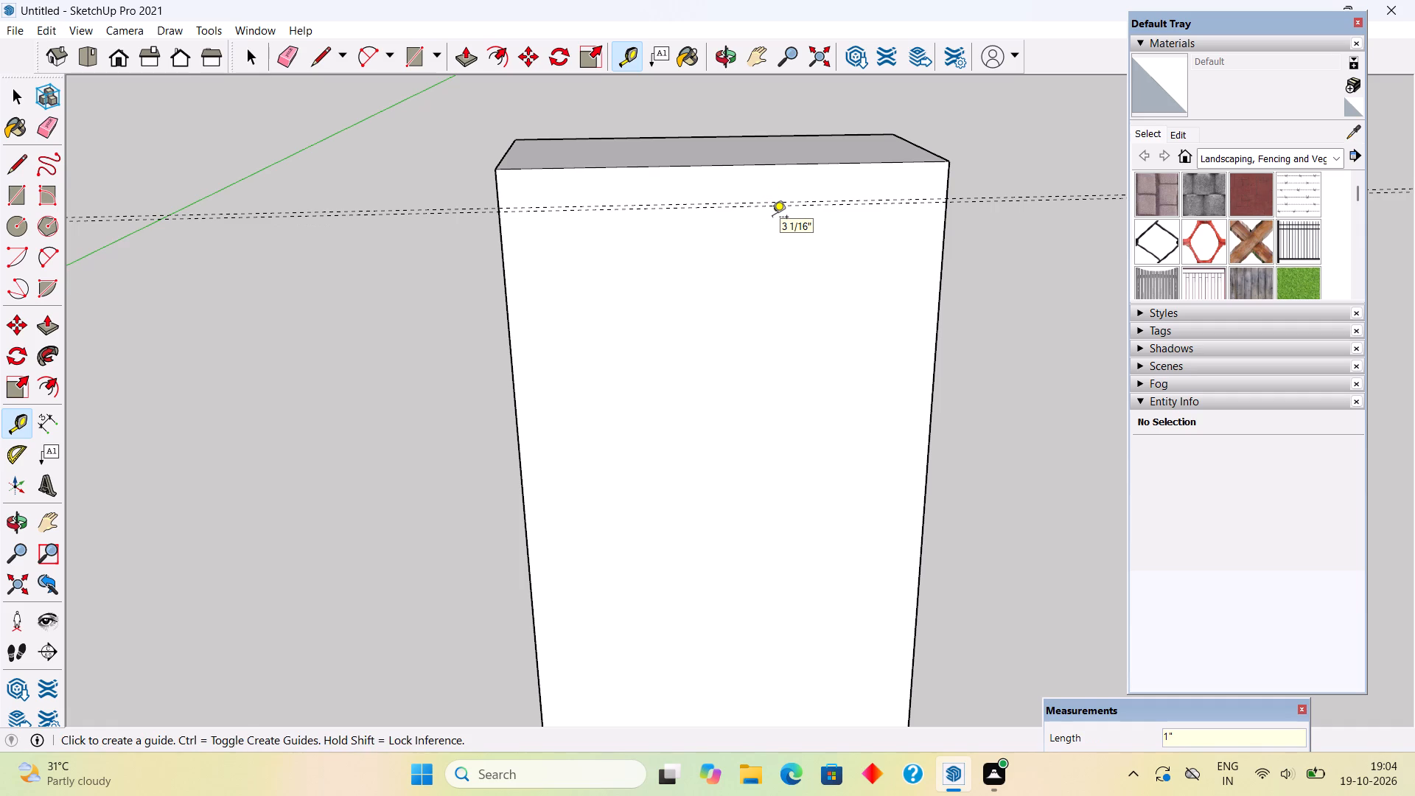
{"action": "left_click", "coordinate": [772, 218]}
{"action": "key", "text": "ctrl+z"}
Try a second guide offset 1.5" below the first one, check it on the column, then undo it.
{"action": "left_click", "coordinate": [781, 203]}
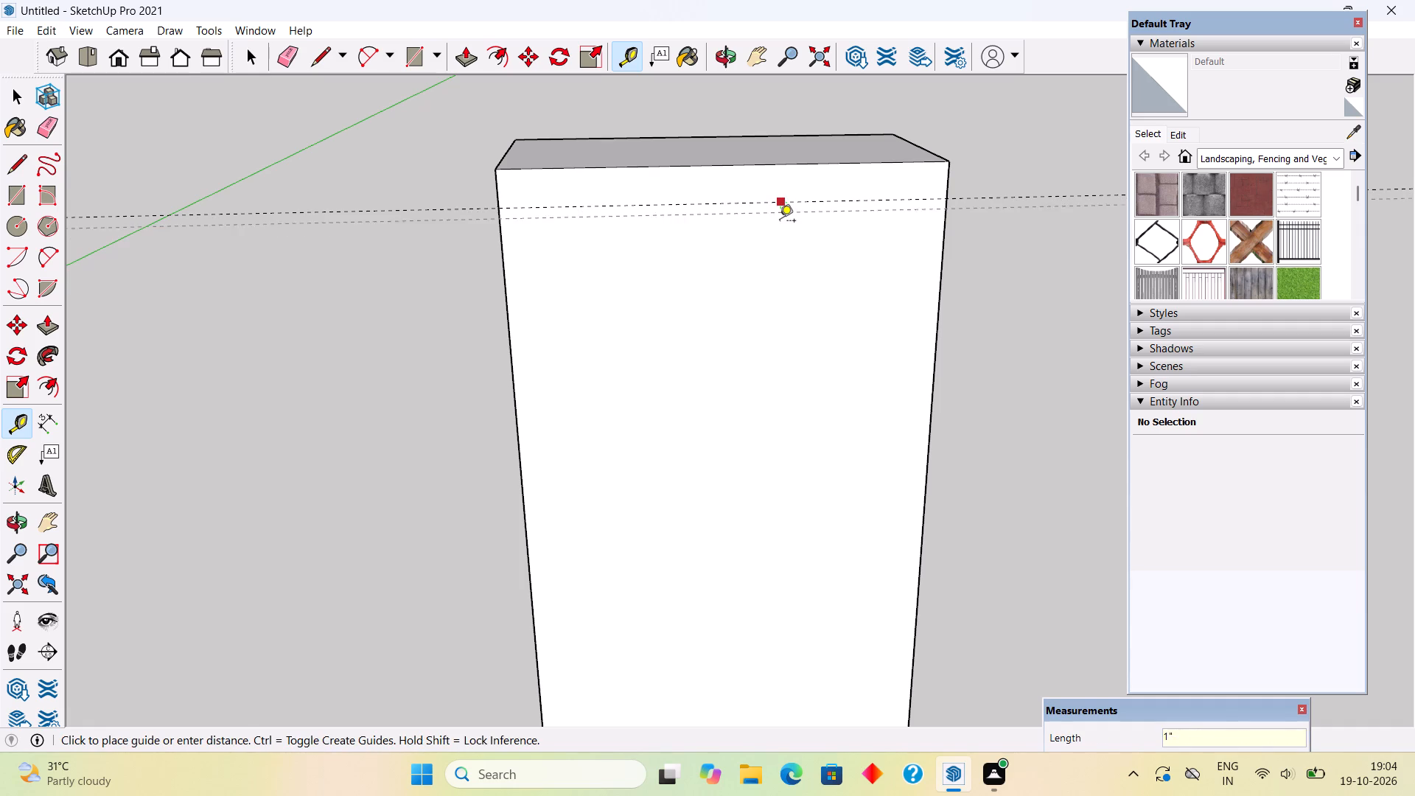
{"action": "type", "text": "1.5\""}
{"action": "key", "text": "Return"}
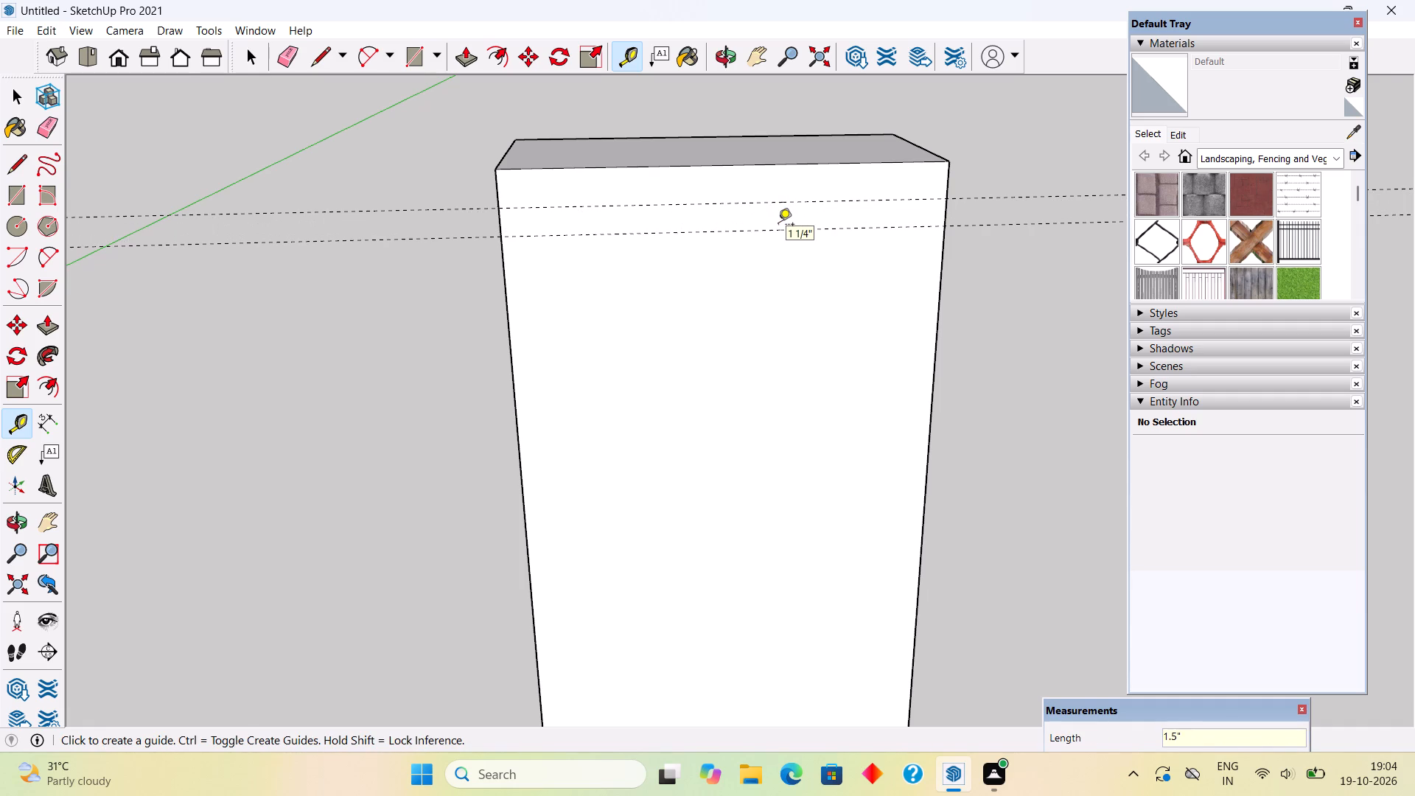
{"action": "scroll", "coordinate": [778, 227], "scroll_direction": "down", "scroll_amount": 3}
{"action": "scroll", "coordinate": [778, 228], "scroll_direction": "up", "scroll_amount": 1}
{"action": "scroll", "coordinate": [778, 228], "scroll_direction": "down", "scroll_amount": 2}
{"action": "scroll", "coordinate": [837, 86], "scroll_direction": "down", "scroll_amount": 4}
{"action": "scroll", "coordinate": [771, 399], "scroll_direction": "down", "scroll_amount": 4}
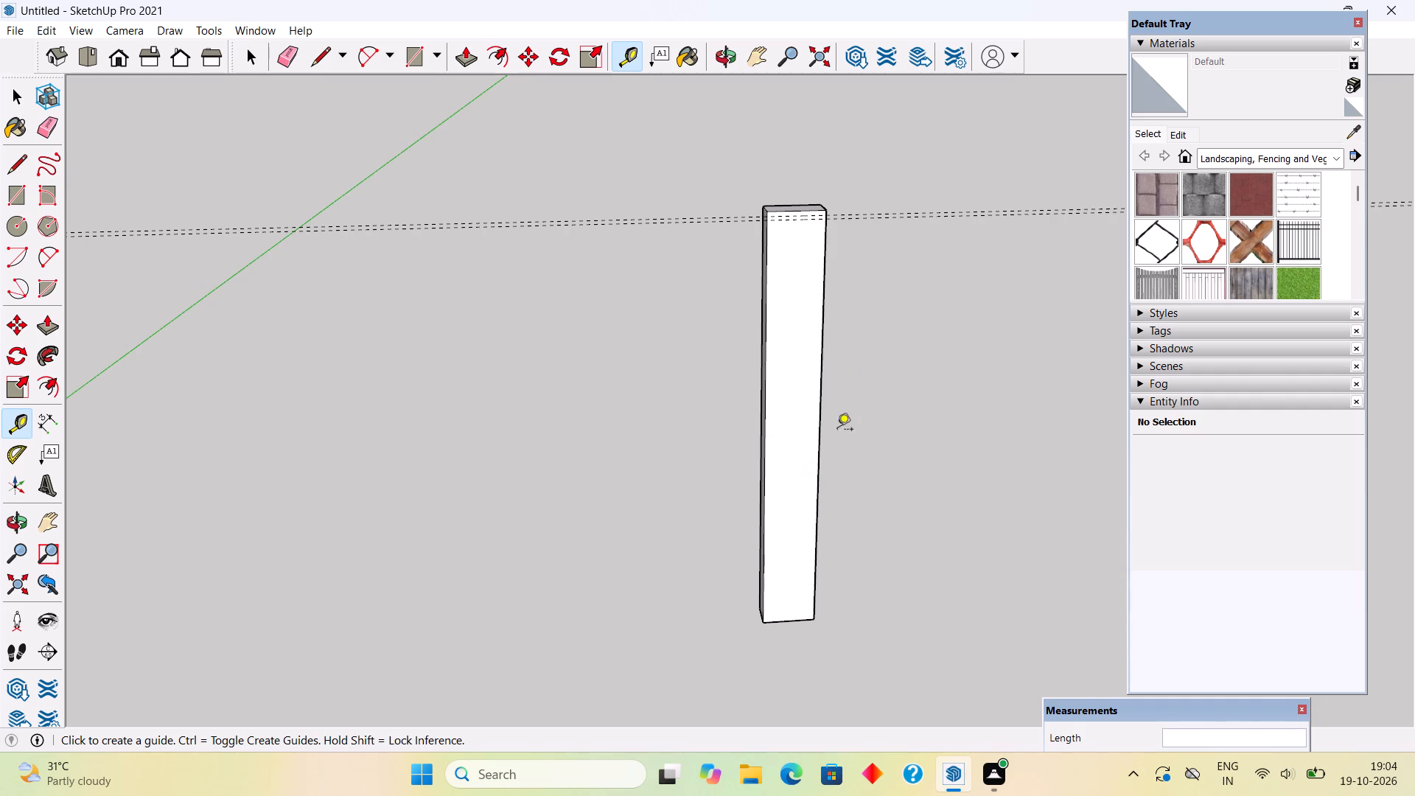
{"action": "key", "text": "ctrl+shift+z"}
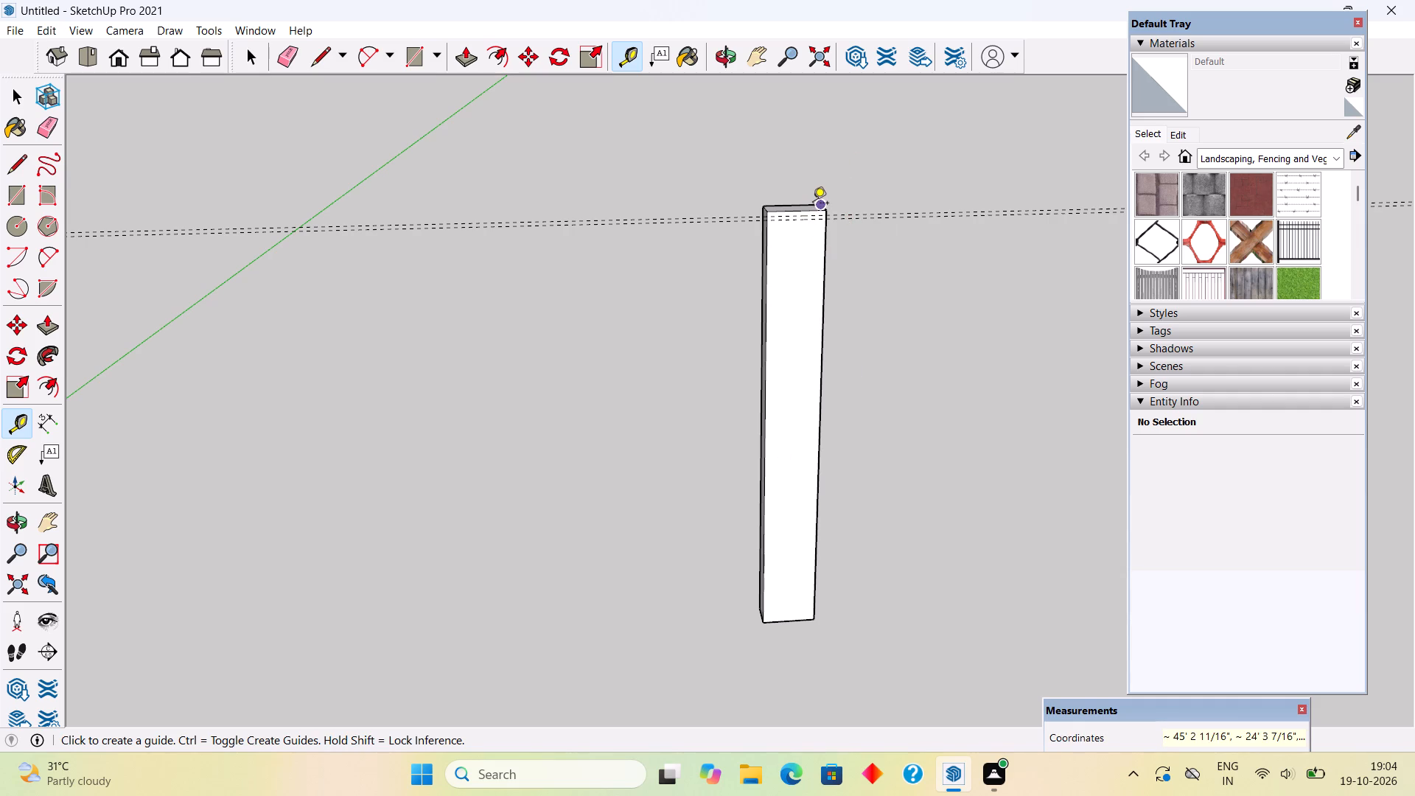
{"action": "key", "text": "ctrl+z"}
Place a second horizontal guide 1.2" below the first guide on the column's front face.
{"action": "scroll", "coordinate": [789, 249], "scroll_direction": "up", "scroll_amount": 11}
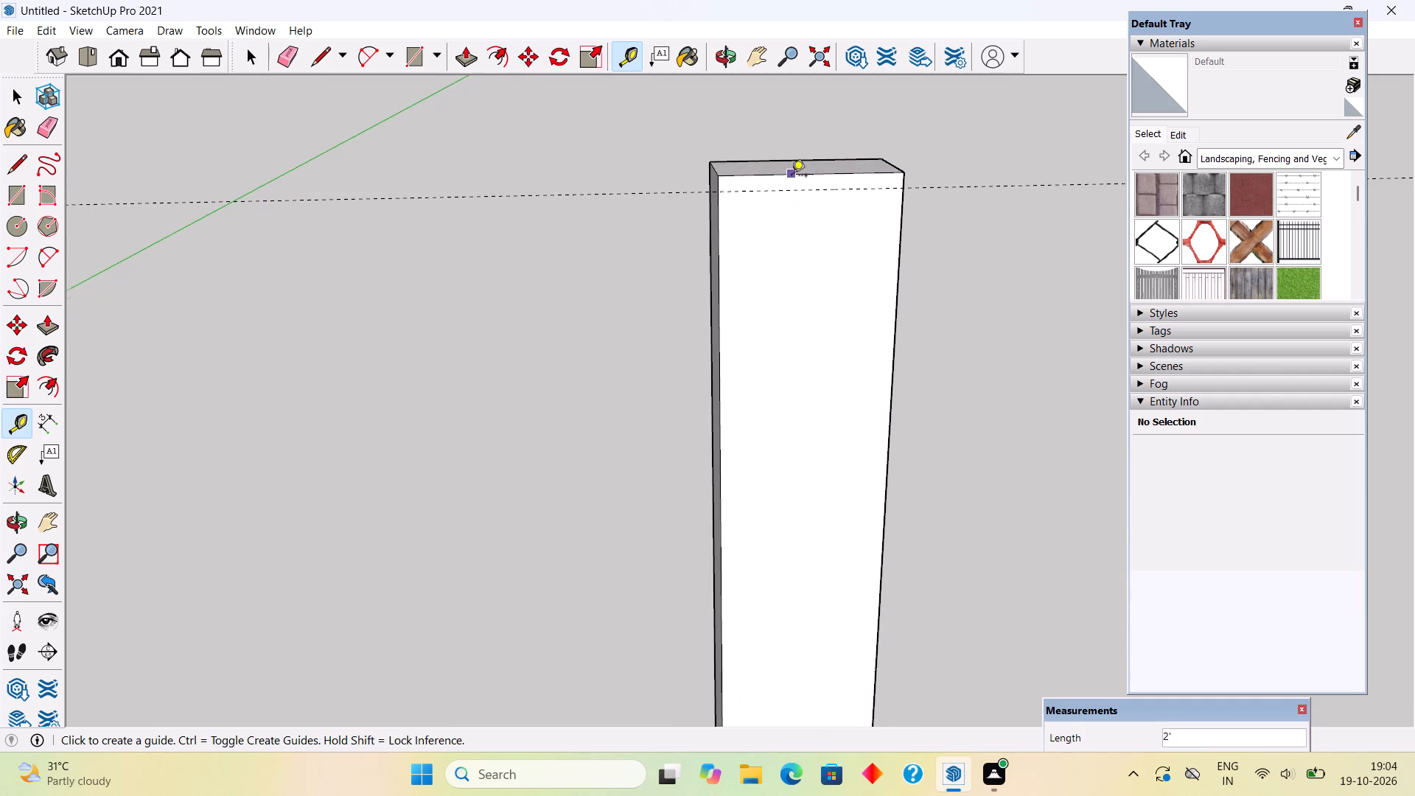
{"action": "scroll", "coordinate": [785, 189], "scroll_direction": "up", "scroll_amount": 5}
{"action": "left_click", "coordinate": [783, 193]}
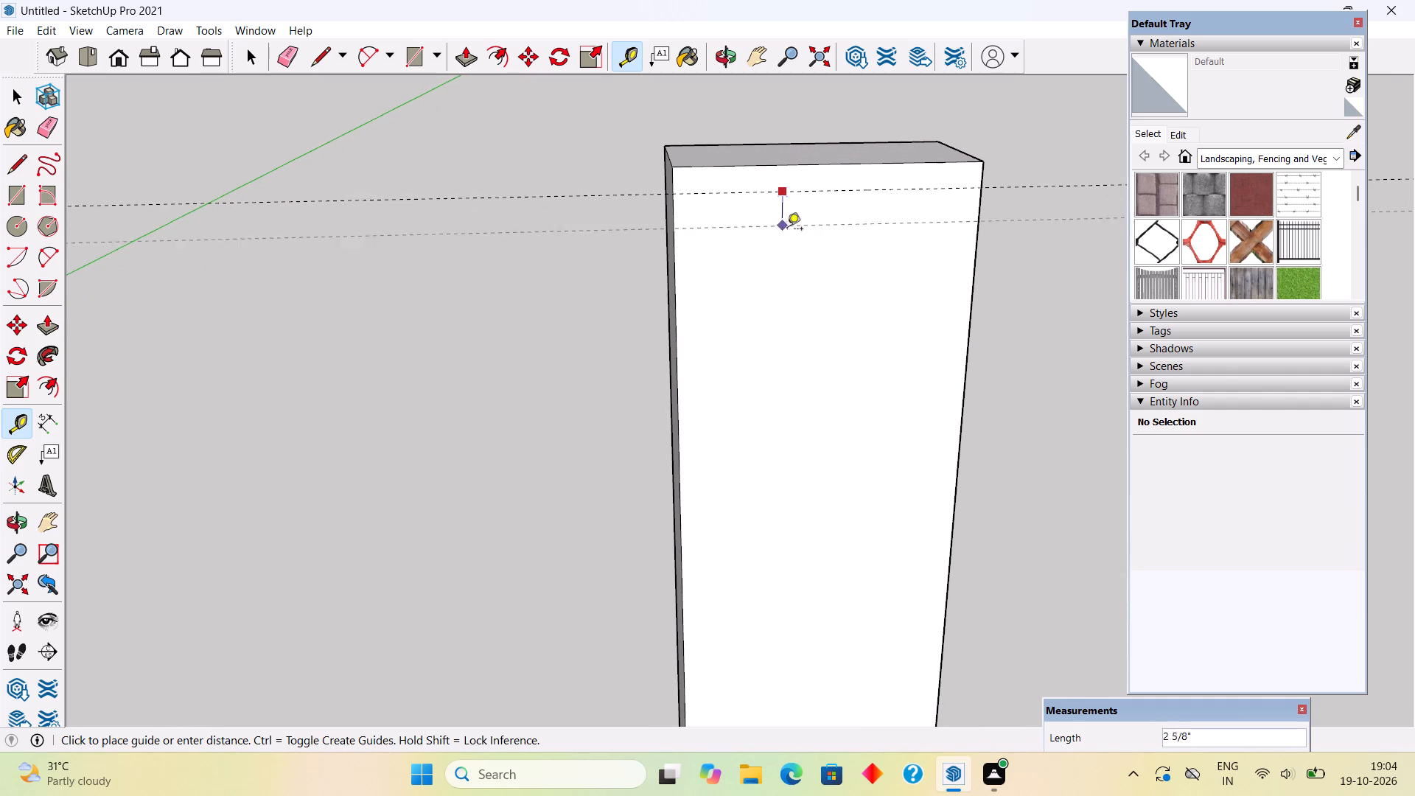
{"action": "type", "text": "1.2\""}
{"action": "key", "text": "Return"}
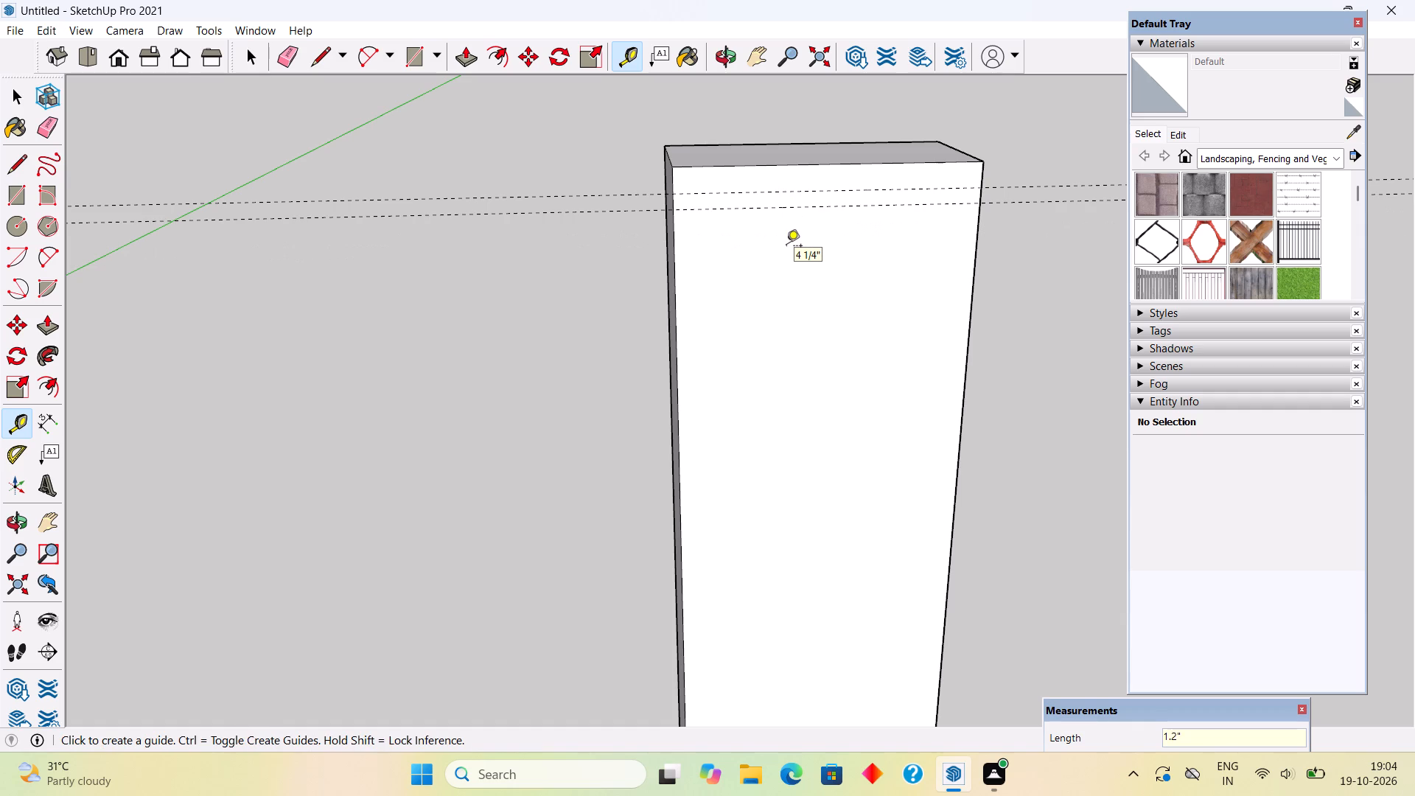
Select both horizontal guides and copy the pair 8" straight down the column's front face.
{"action": "scroll", "coordinate": [807, 205], "scroll_direction": "up", "scroll_amount": 4}
{"action": "scroll", "coordinate": [793, 226], "scroll_direction": "down", "scroll_amount": 7}
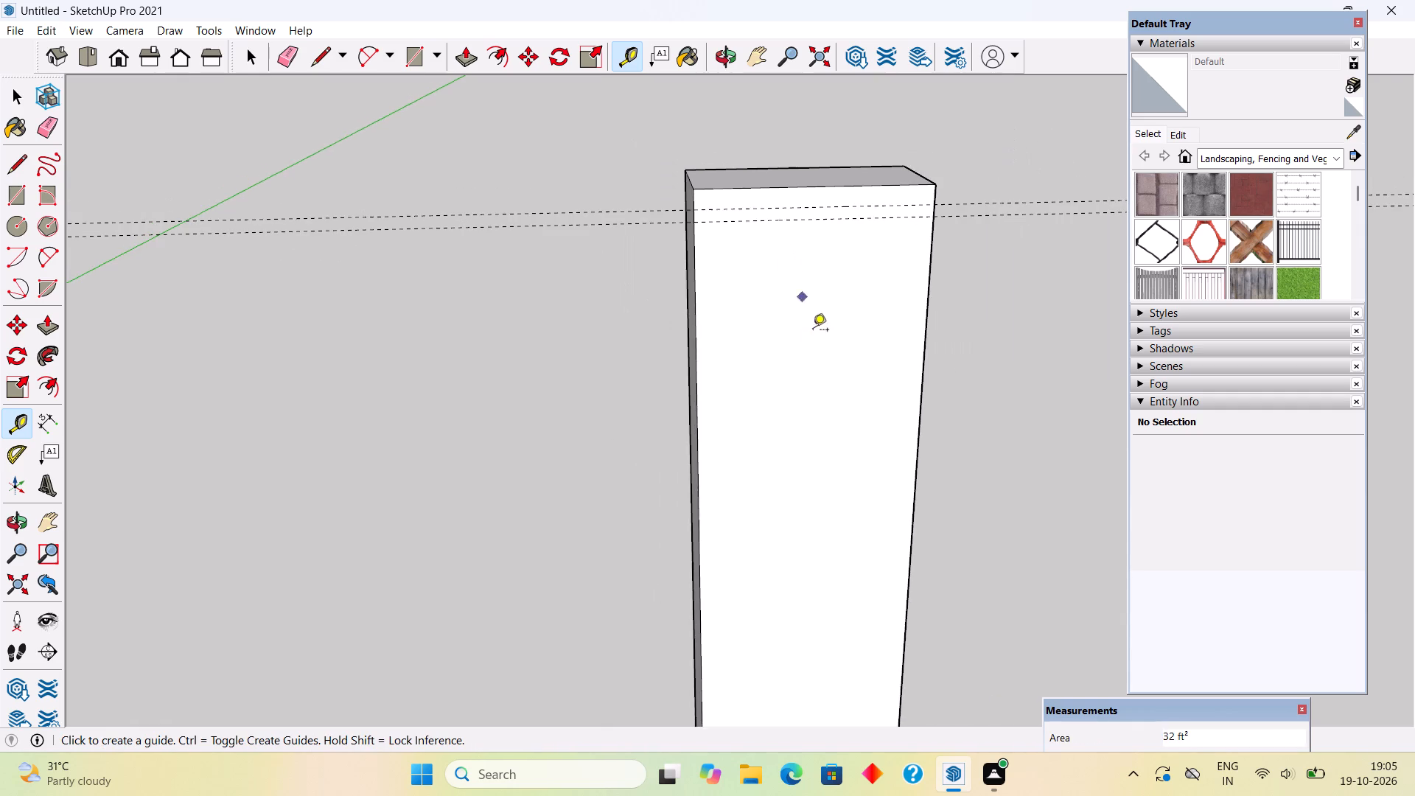
{"action": "middle_click_drag", "start_coordinate": [842, 184], "coordinate": [842, 143]}
{"action": "scroll", "coordinate": [842, 143], "scroll_direction": "down", "scroll_amount": 4}
{"action": "scroll", "coordinate": [822, 388], "scroll_direction": "down", "scroll_amount": 5}
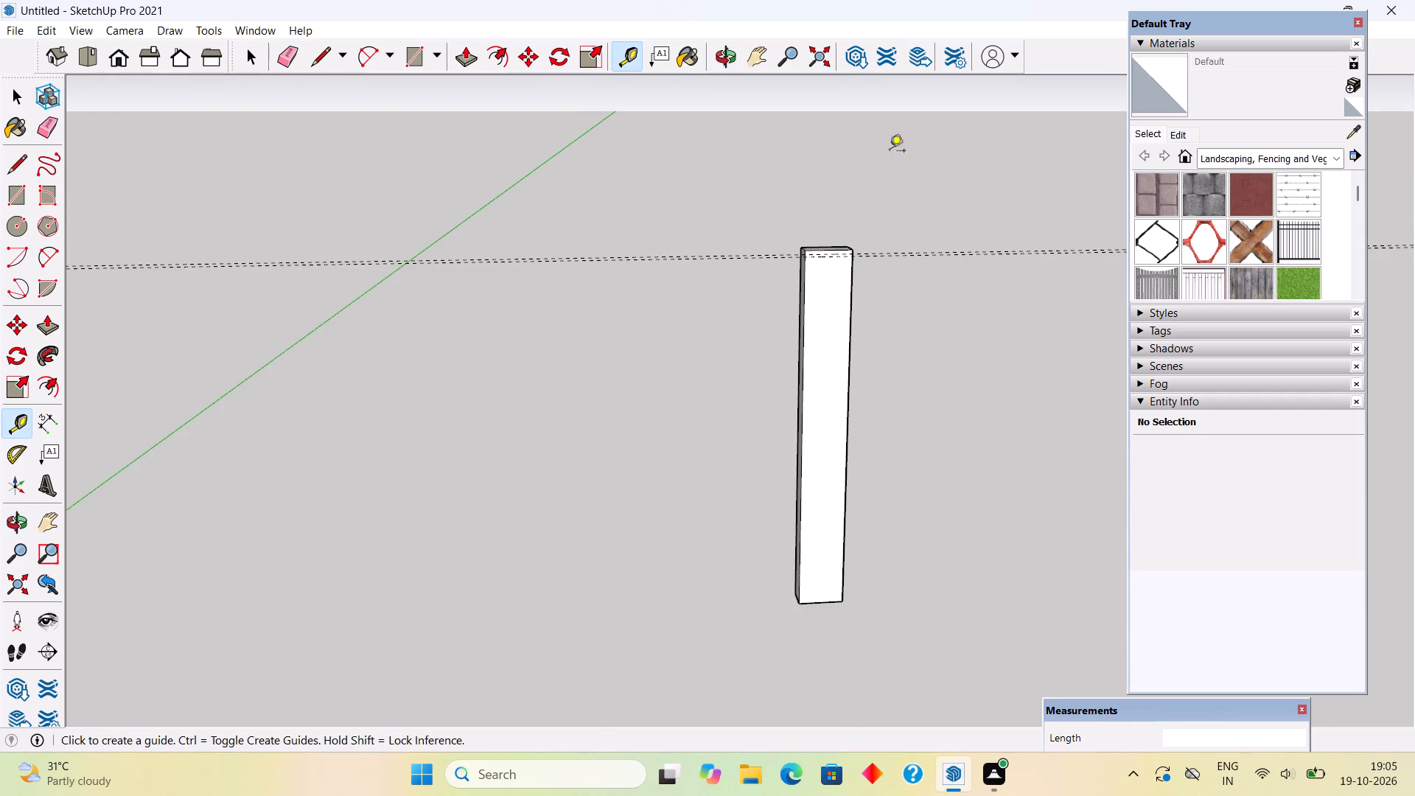
{"action": "scroll", "coordinate": [871, 240], "scroll_direction": "up", "scroll_amount": 7}
{"action": "scroll", "coordinate": [776, 288], "scroll_direction": "up", "scroll_amount": 5}
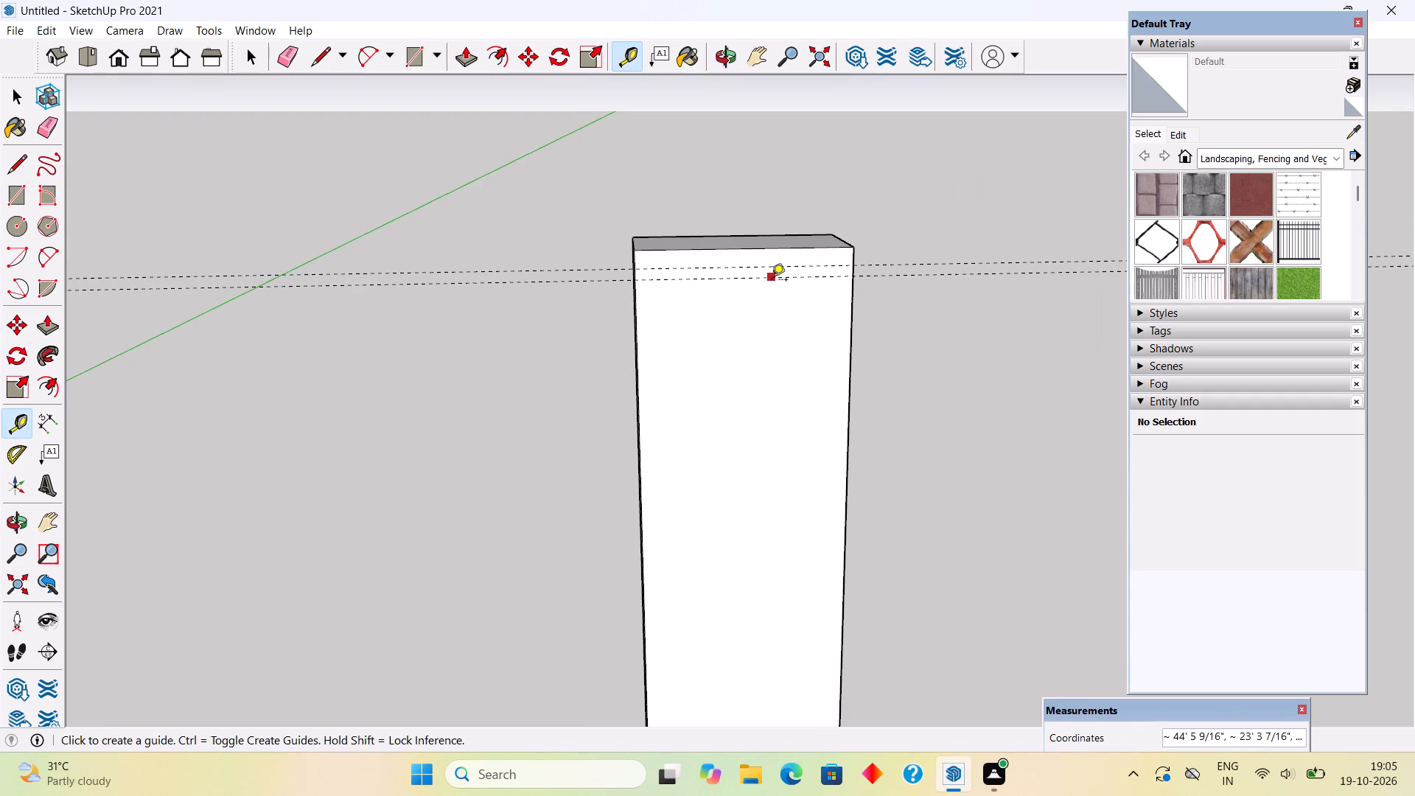
{"action": "key", "text": "space"}
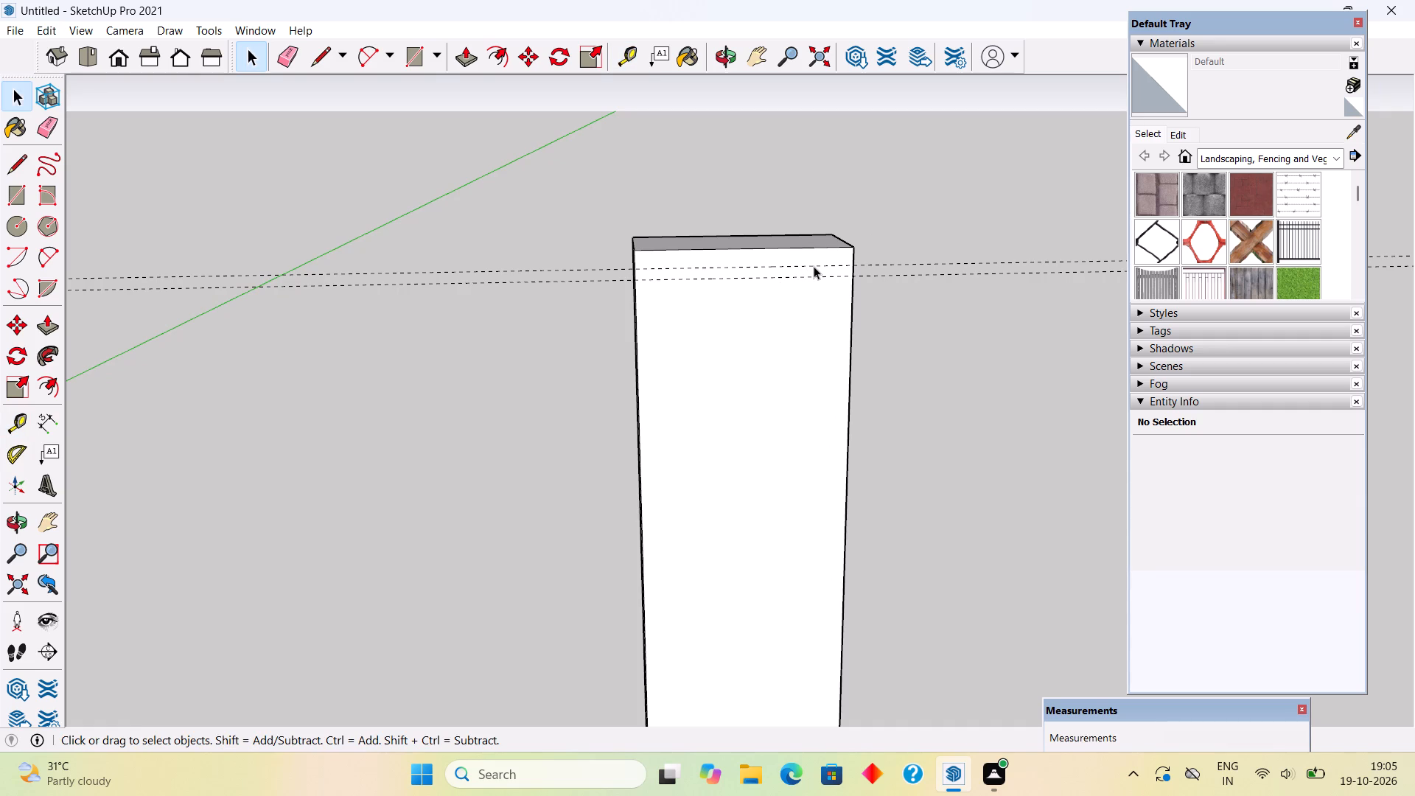
{"action": "left_click", "coordinate": [814, 266]}
{"action": "left_click", "coordinate": [814, 276], "text": "ctrl"}
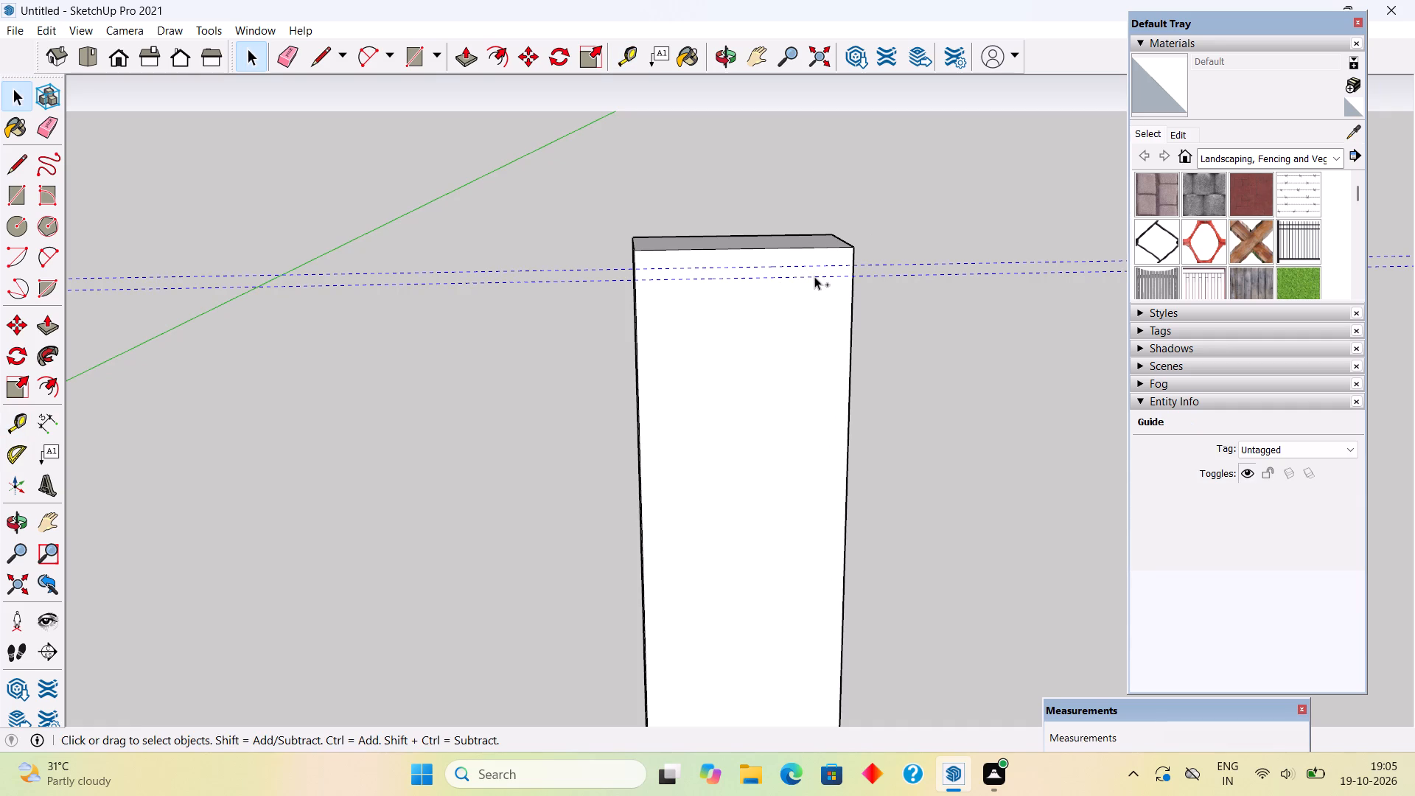
{"action": "key", "text": "m"}
{"action": "left_click", "coordinate": [814, 276]}
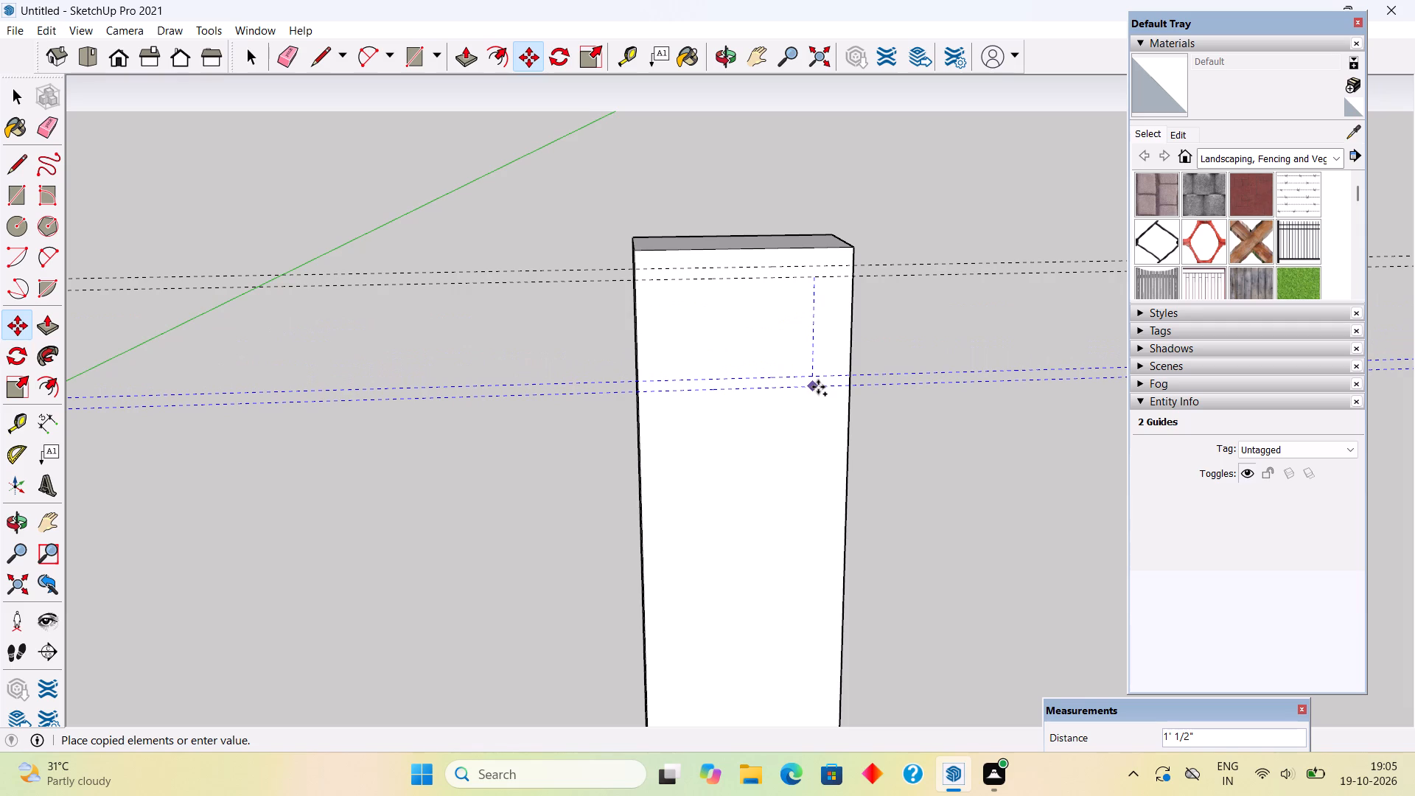
{"action": "scroll", "coordinate": [818, 399], "scroll_direction": "down", "scroll_amount": 3}
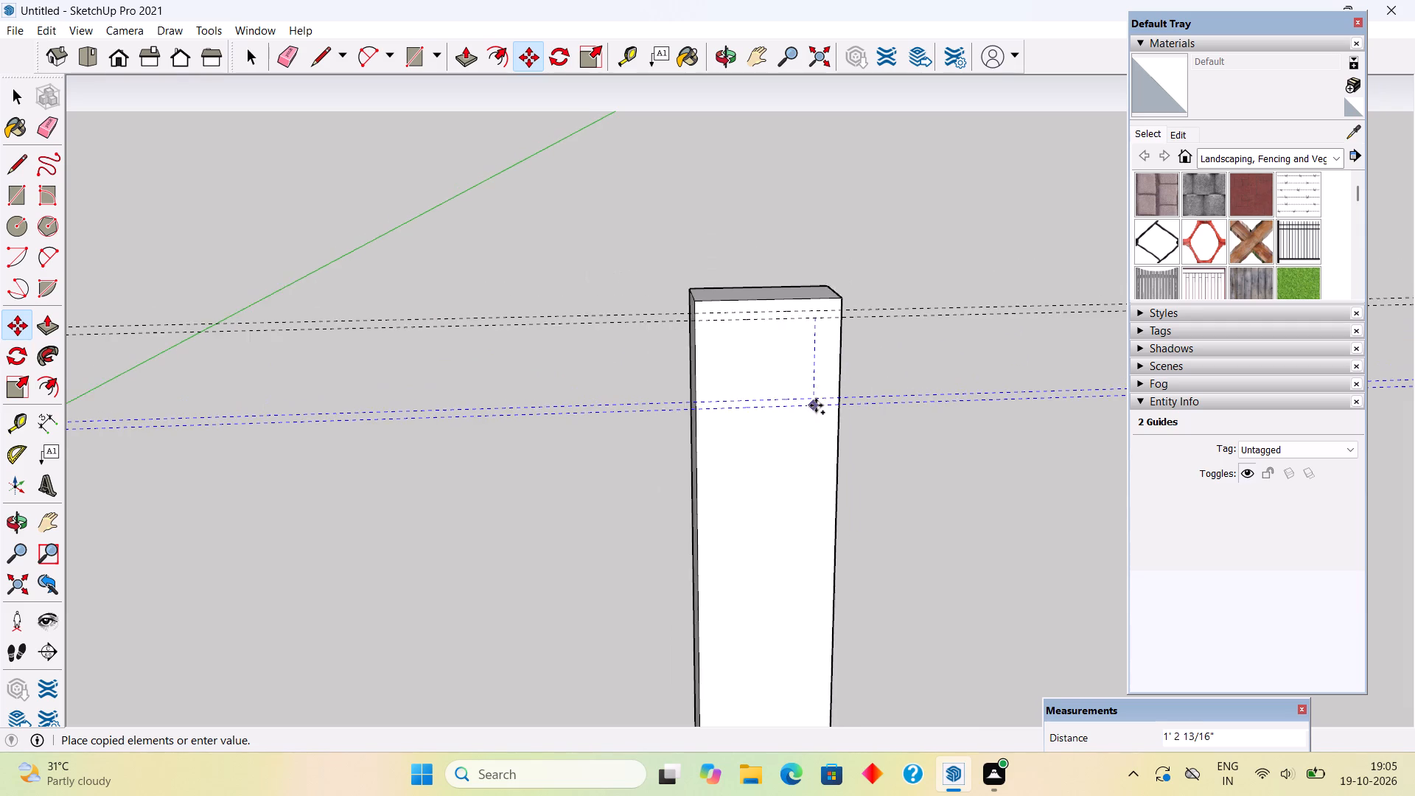
{"action": "scroll", "coordinate": [816, 405], "scroll_direction": "down", "scroll_amount": 15}
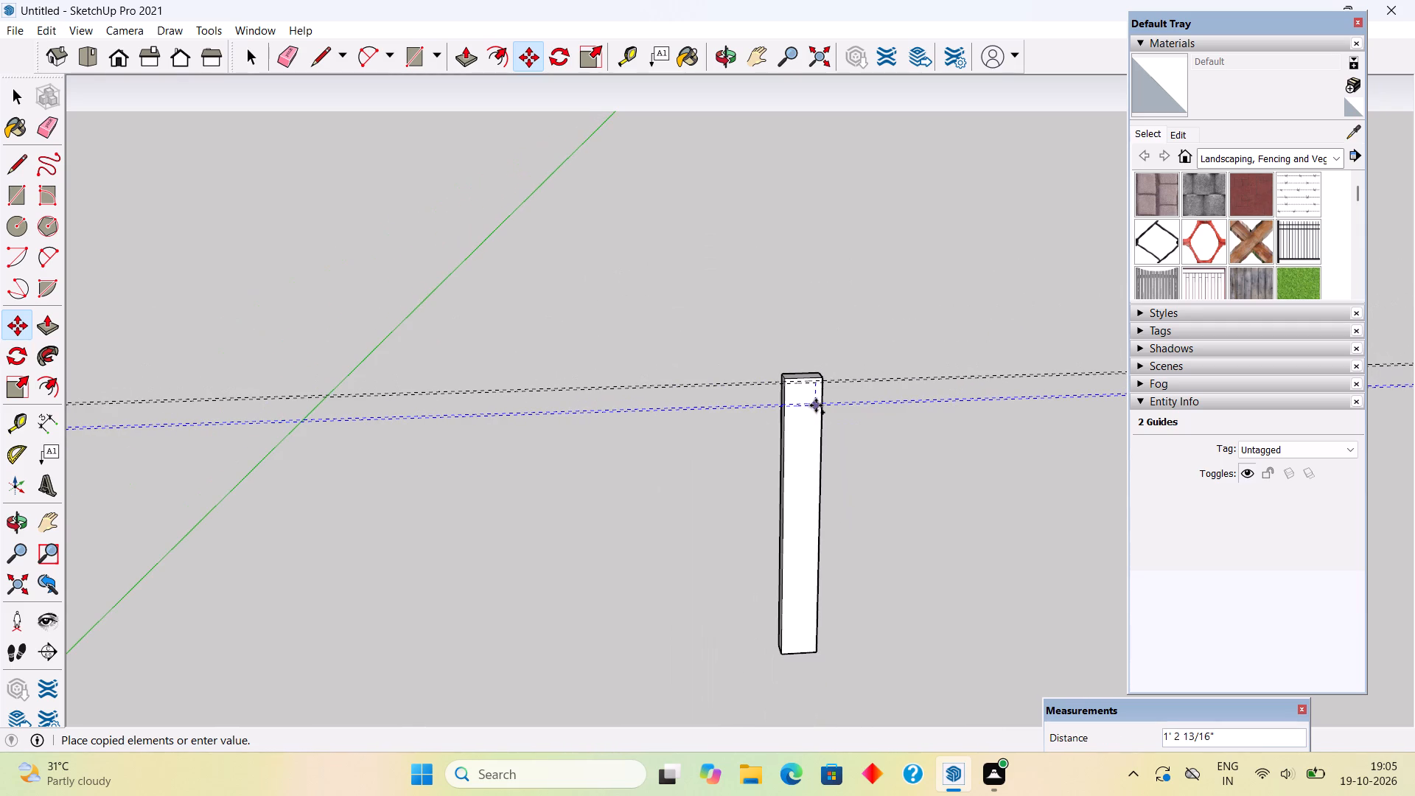
{"action": "scroll", "coordinate": [816, 405], "scroll_direction": "down", "scroll_amount": 2}
{"action": "scroll", "coordinate": [816, 405], "scroll_direction": "up", "scroll_amount": 2}
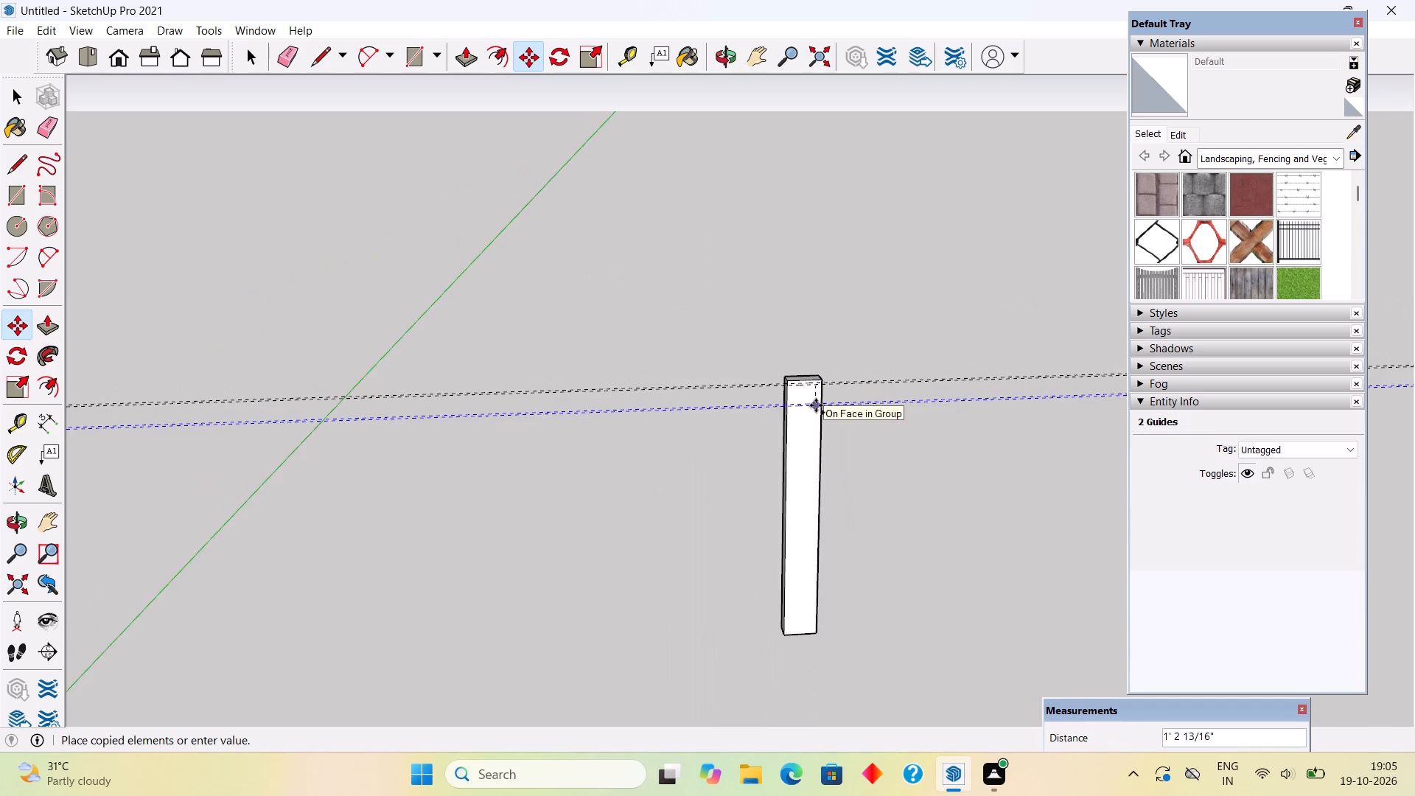
{"action": "scroll", "coordinate": [816, 405], "scroll_direction": "up", "scroll_amount": 4}
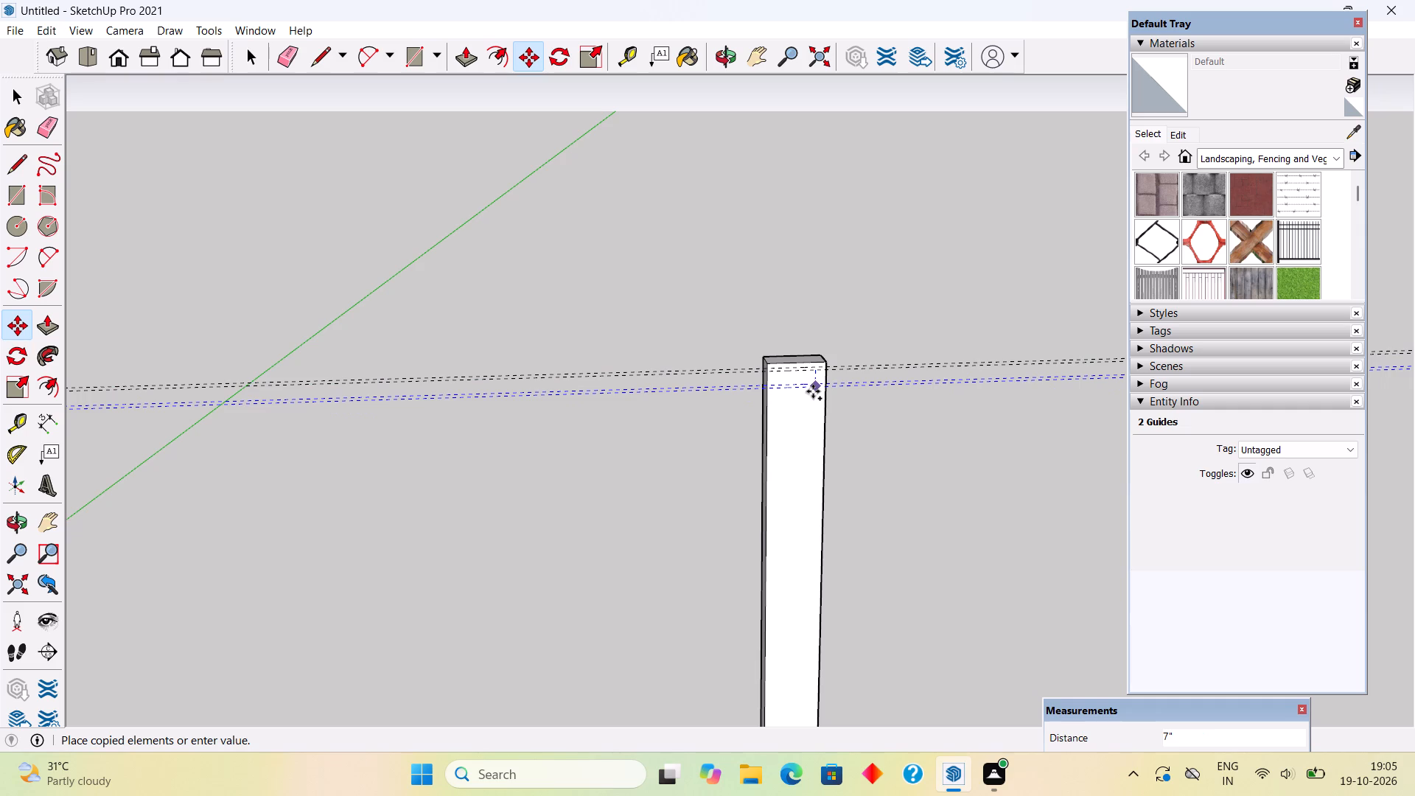
{"action": "scroll", "coordinate": [813, 391], "scroll_direction": "up", "scroll_amount": 18}
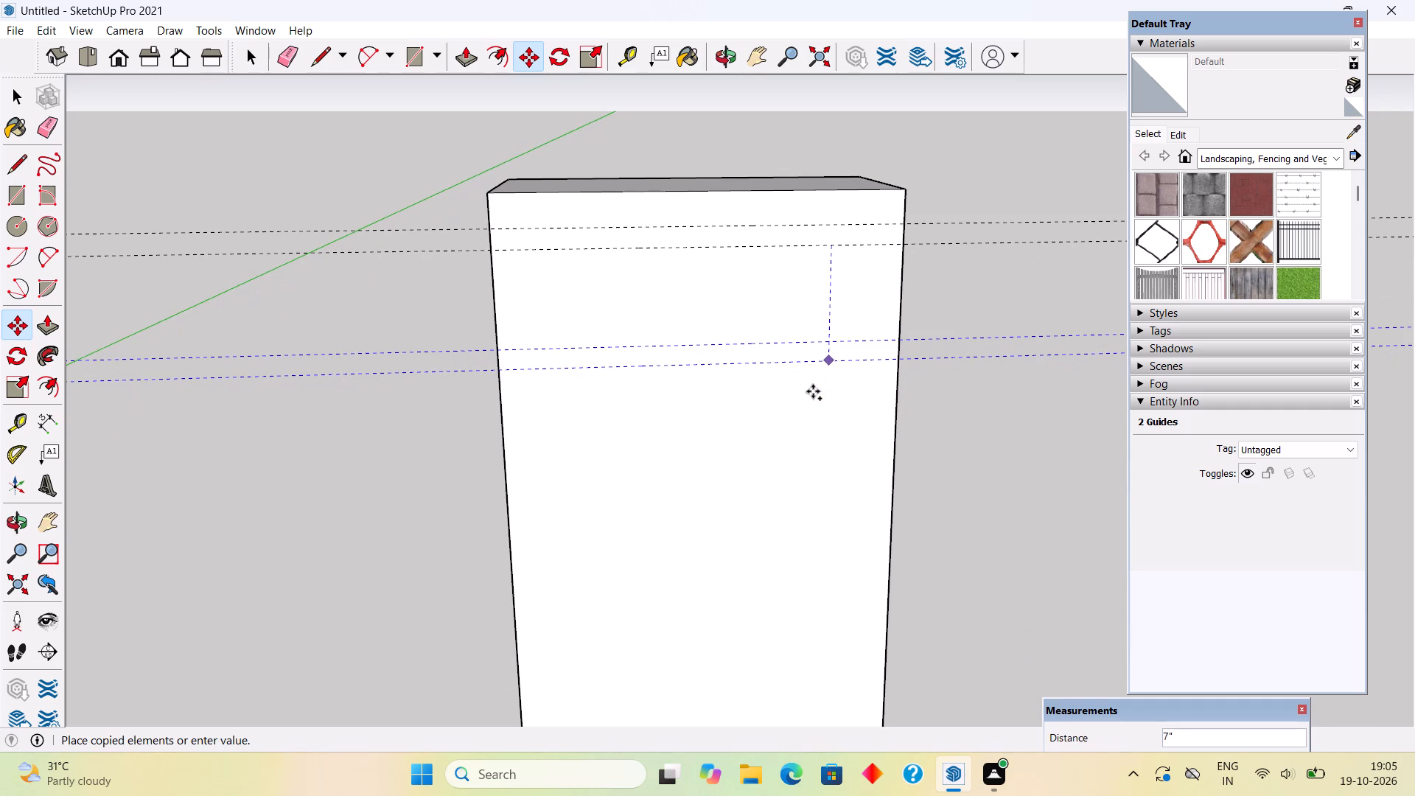
{"action": "type", "text": "8\""}
{"action": "key", "text": "Return"}
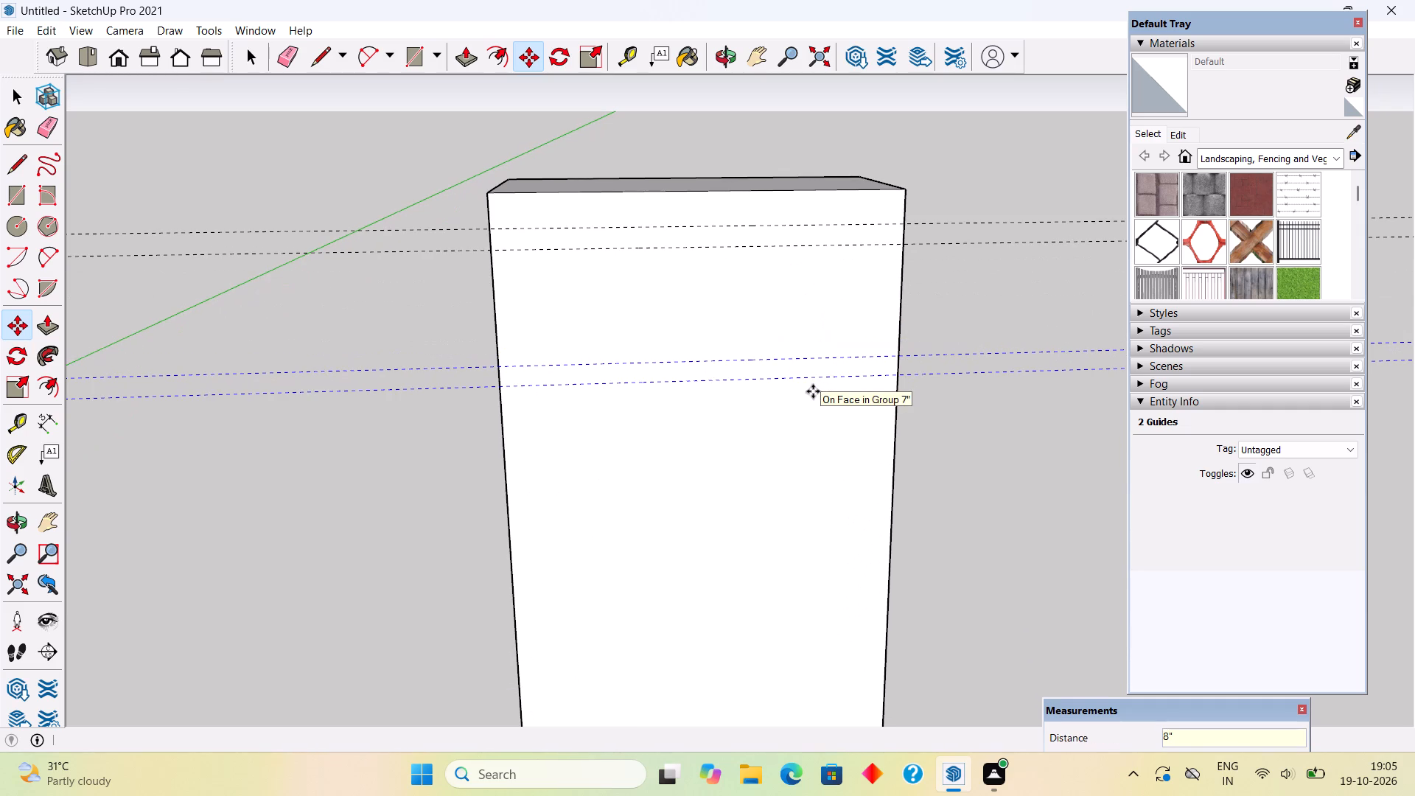
Repeat the guide pair copy 20 times (x20) at the same spacing down the column.
{"action": "type", "text": "x2"}
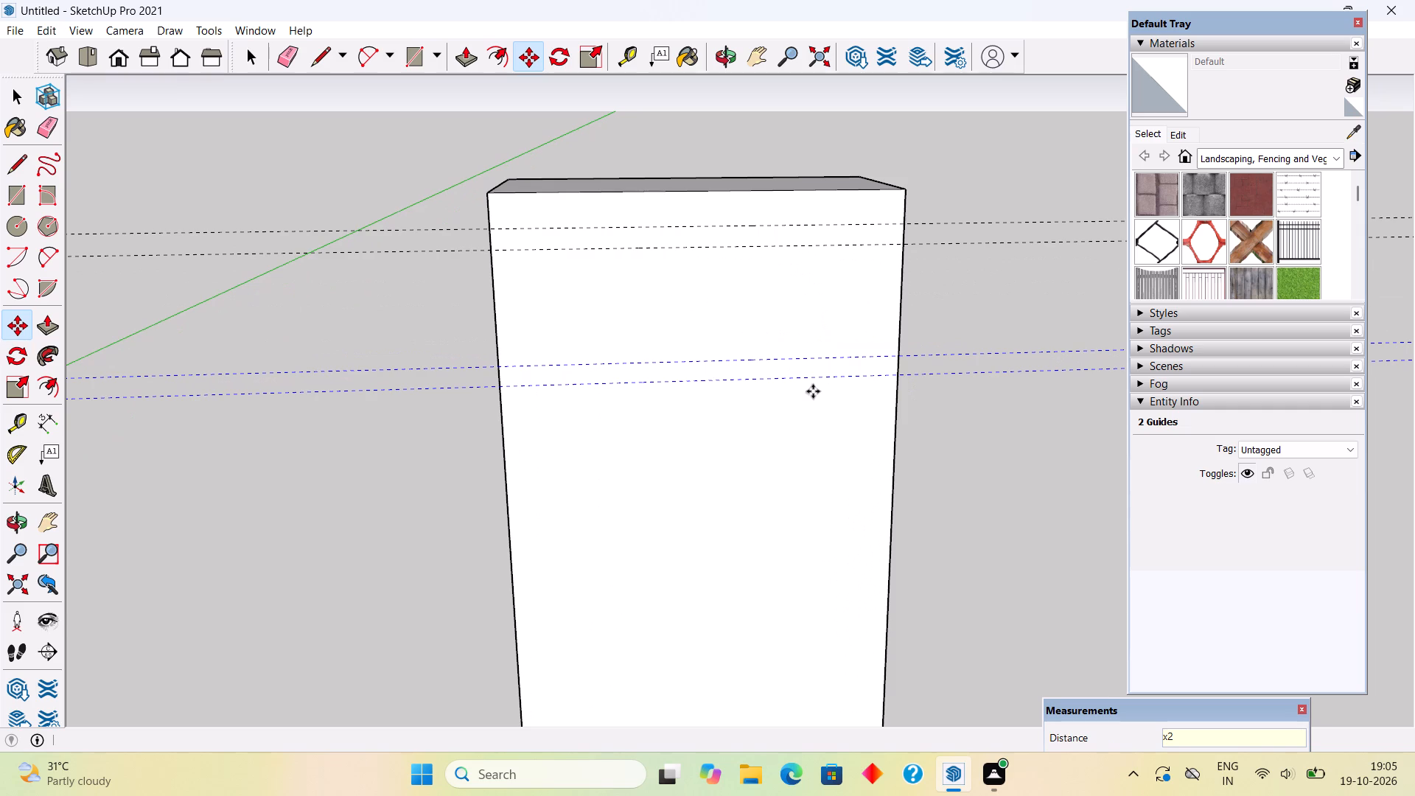
{"action": "key", "text": "0"}
{"action": "key", "text": "Return"}
Select the lowest pair of guides on the column and copy it 8" straight down the front face.
{"action": "scroll", "coordinate": [813, 391], "scroll_direction": "down", "scroll_amount": 8}
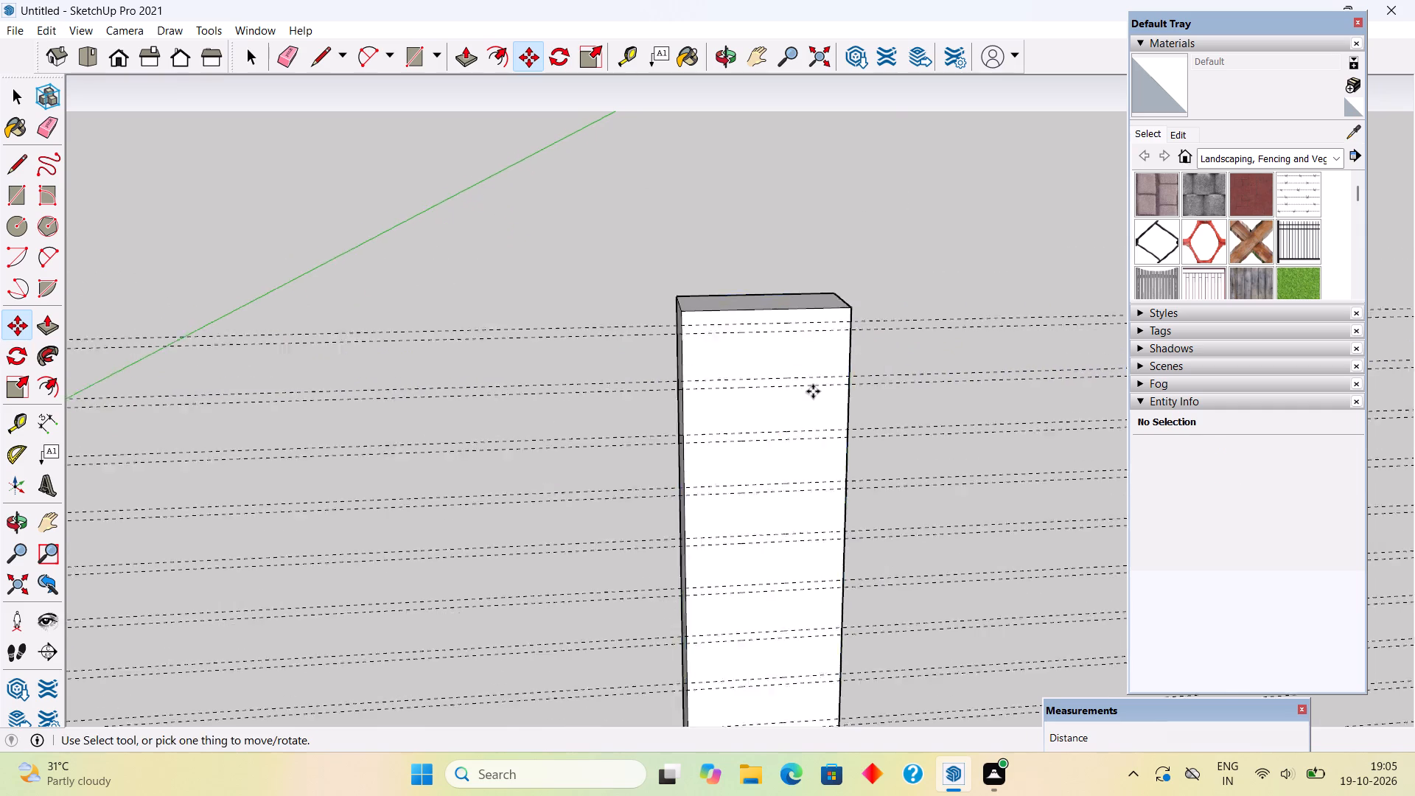
{"action": "scroll", "coordinate": [813, 391], "scroll_direction": "down", "scroll_amount": 19}
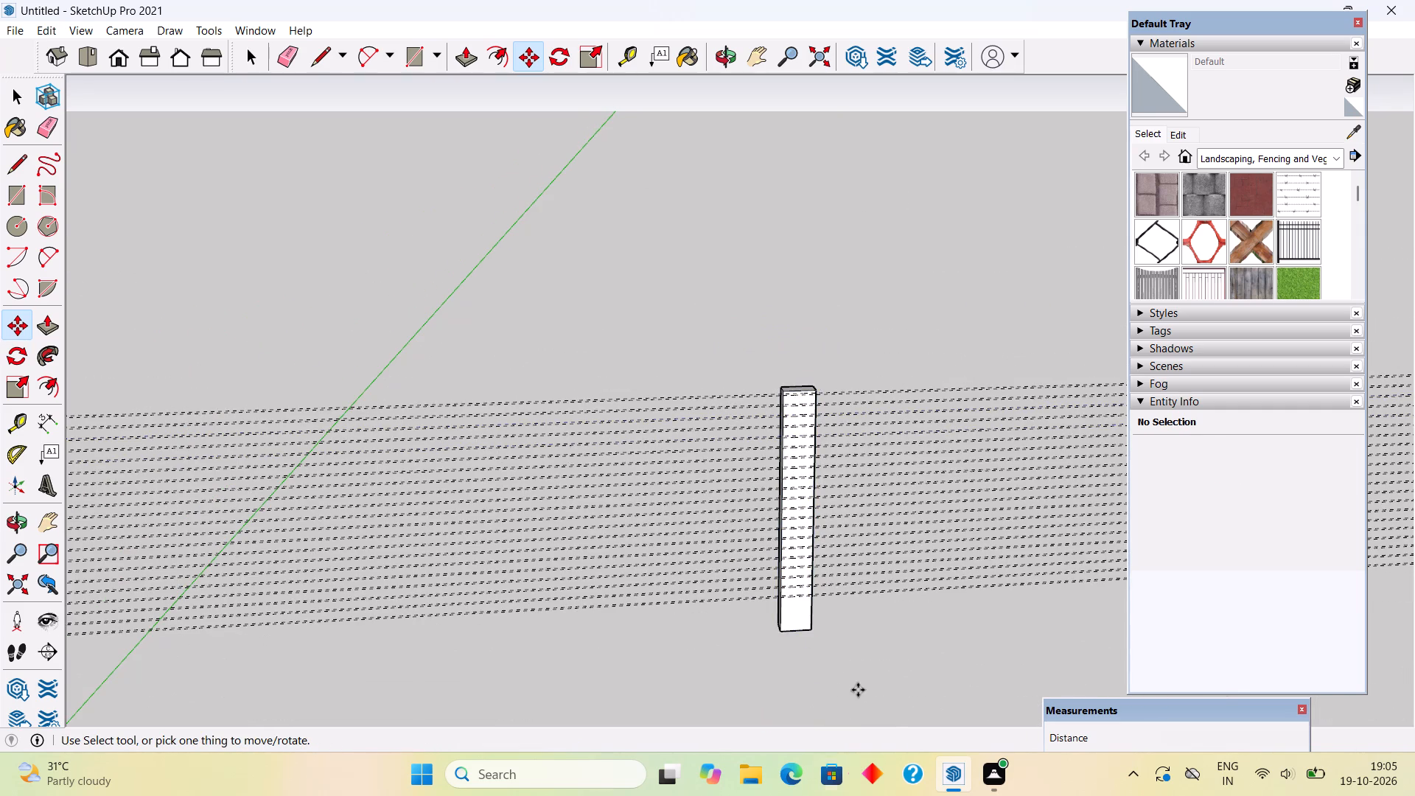
{"action": "scroll", "coordinate": [860, 685], "scroll_direction": "up", "scroll_amount": 10}
{"action": "key", "text": "space"}
{"action": "scroll", "coordinate": [710, 483], "scroll_direction": "up", "scroll_amount": 6}
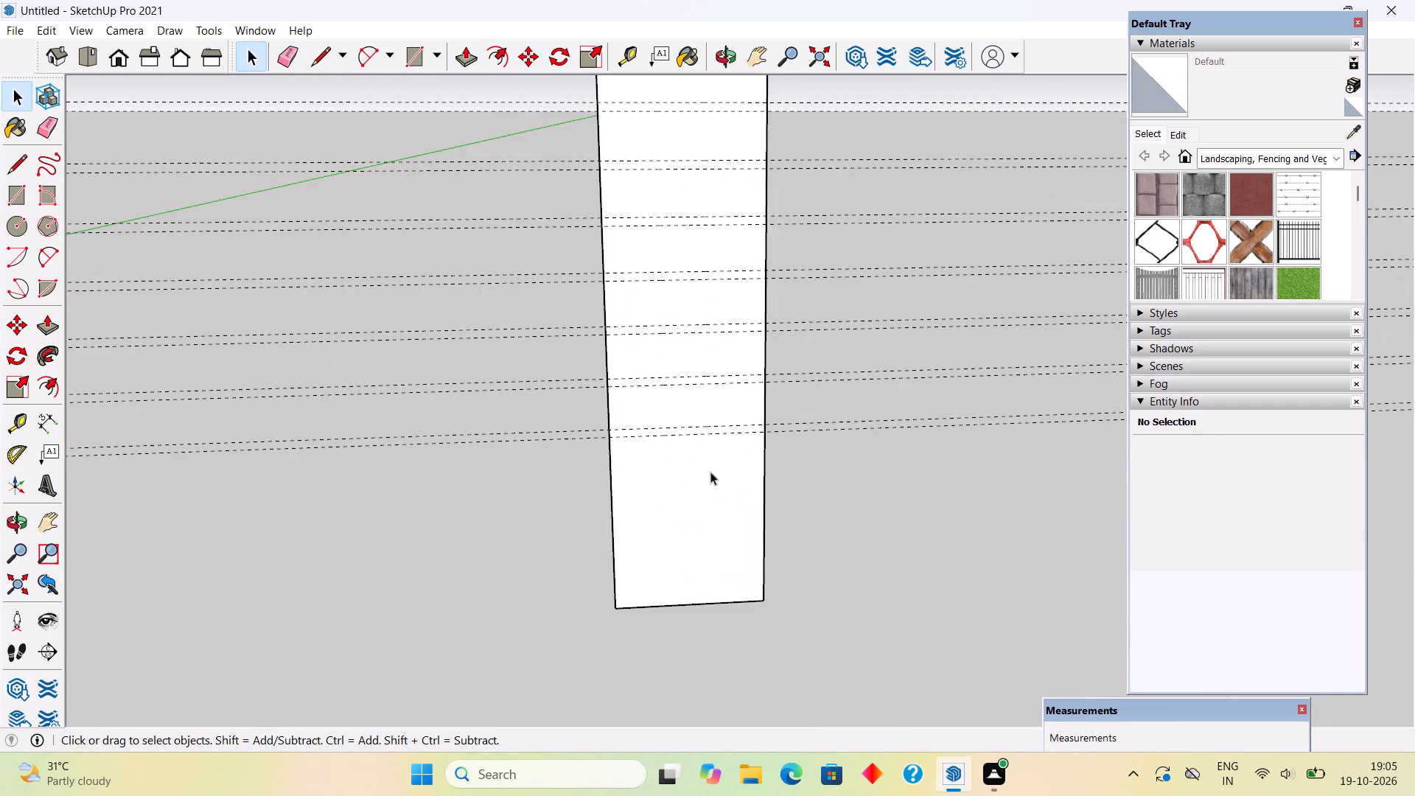
{"action": "scroll", "coordinate": [713, 454], "scroll_direction": "up", "scroll_amount": 6}
{"action": "left_click", "coordinate": [735, 401]}
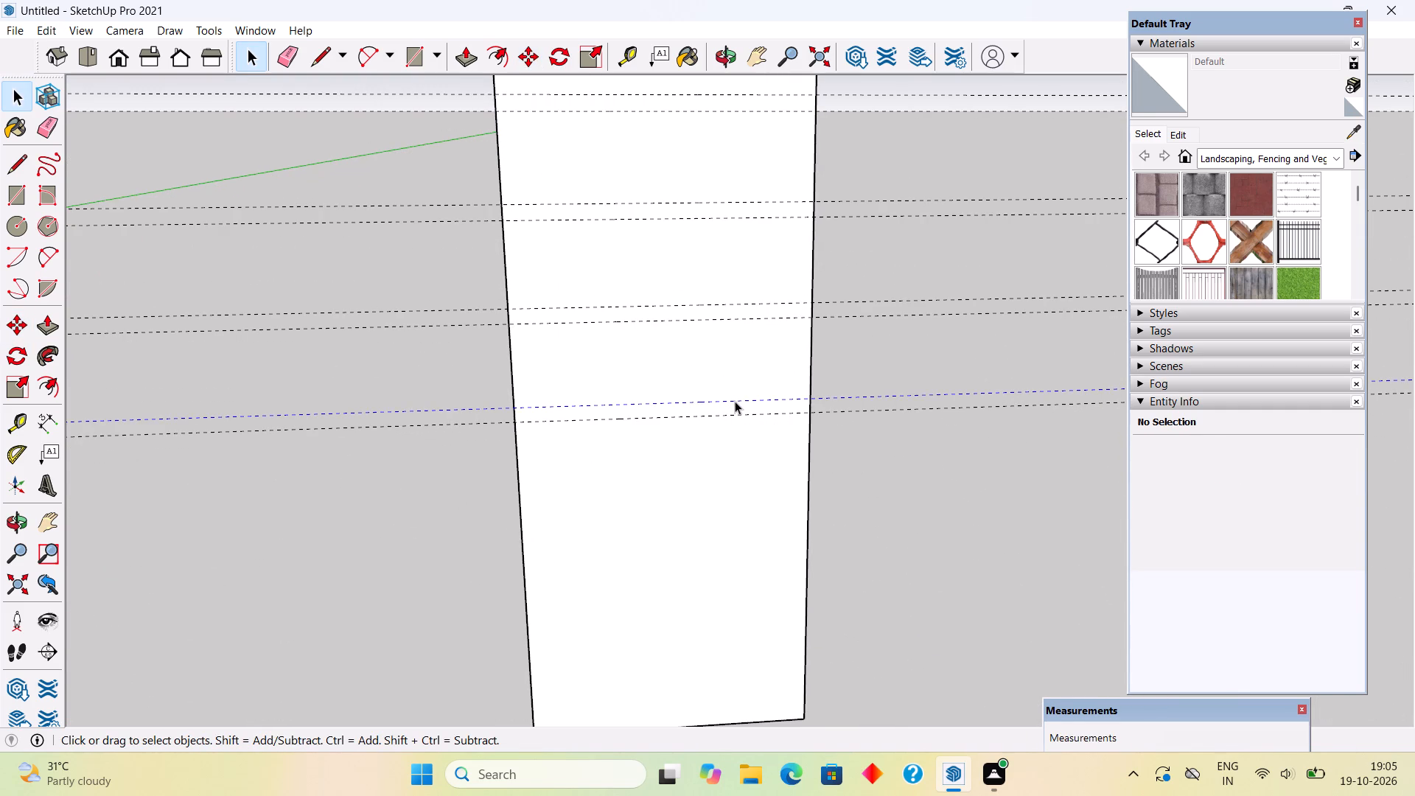
{"action": "left_click", "coordinate": [741, 413], "text": "ctrl"}
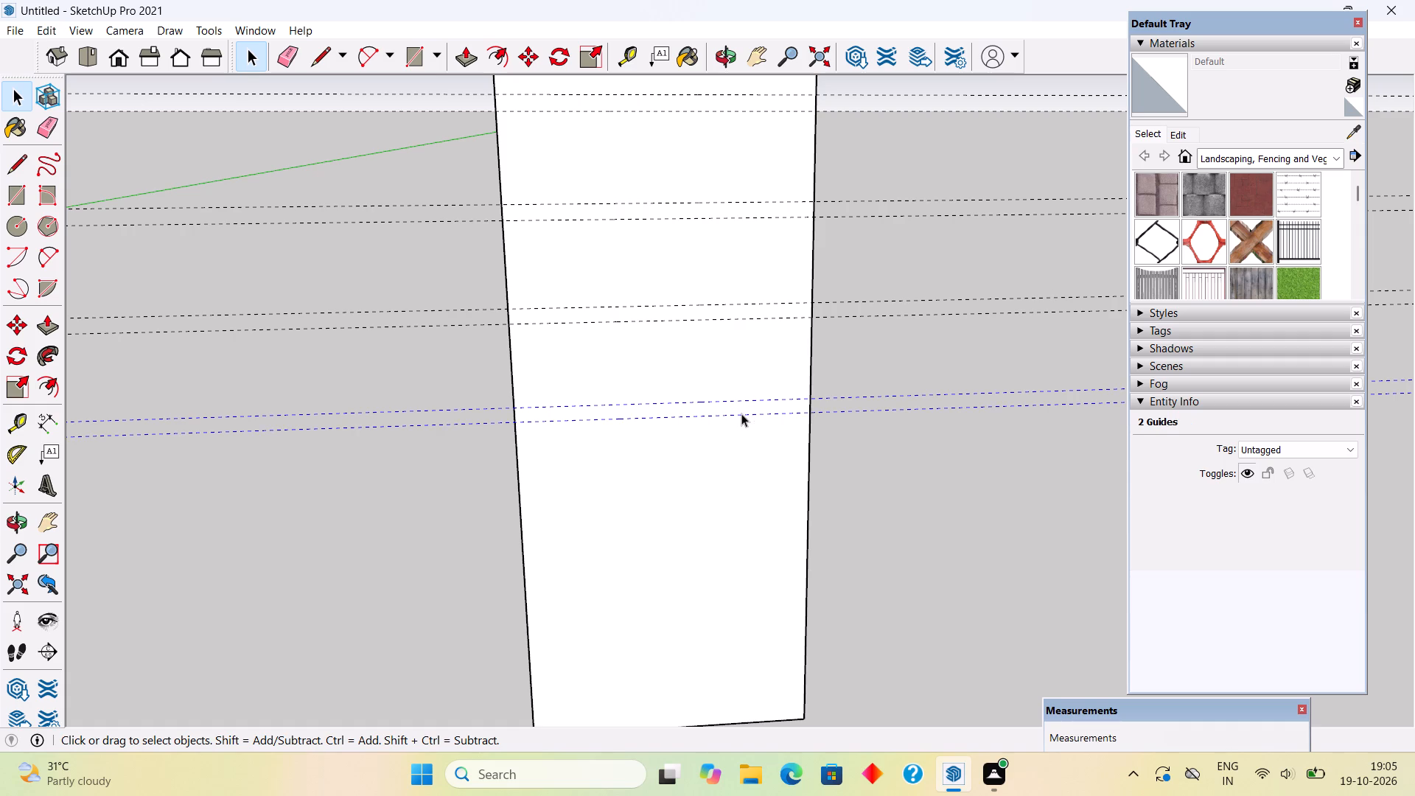
{"action": "key", "text": "m"}
{"action": "left_click", "coordinate": [741, 413]}
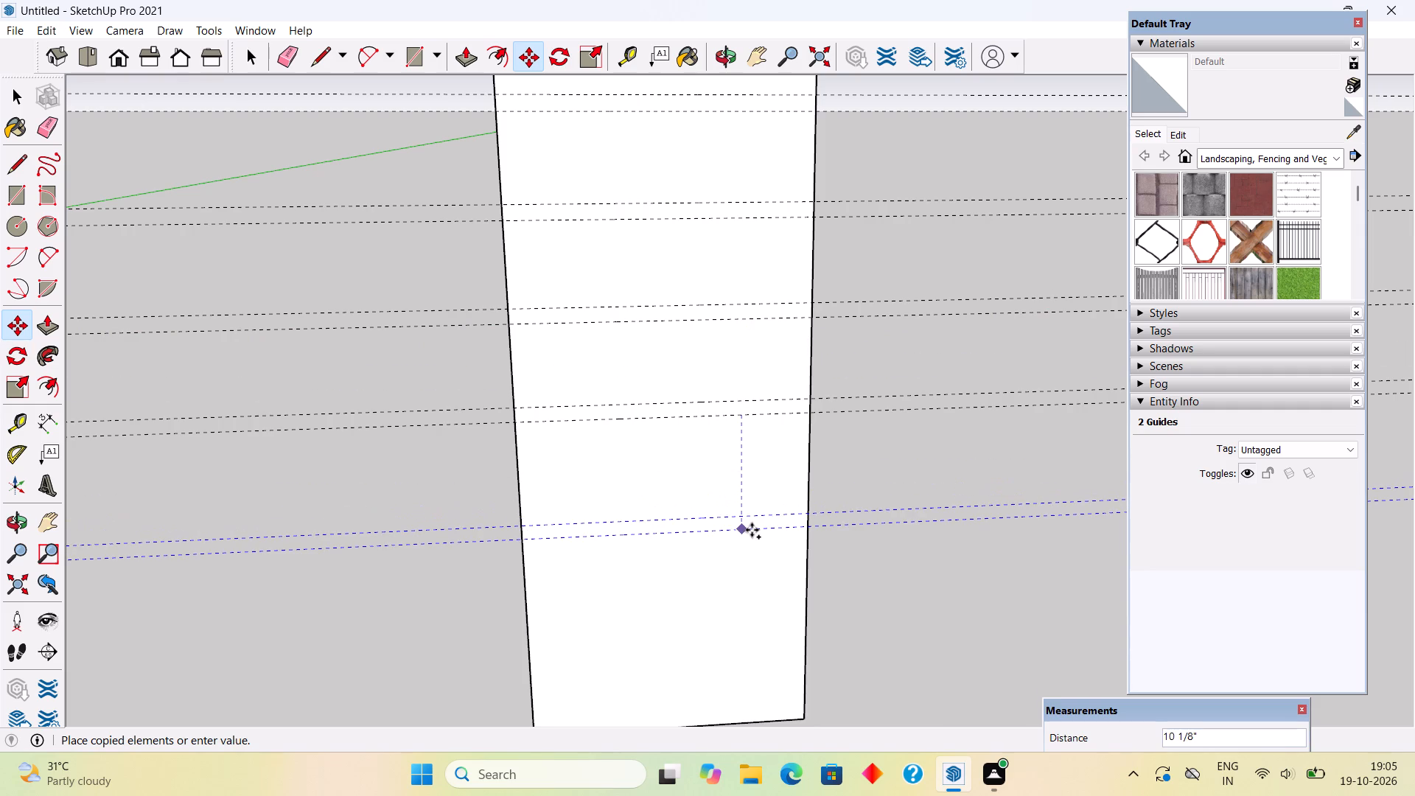
{"action": "type", "text": "8\""}
{"action": "key", "text": "Return"}
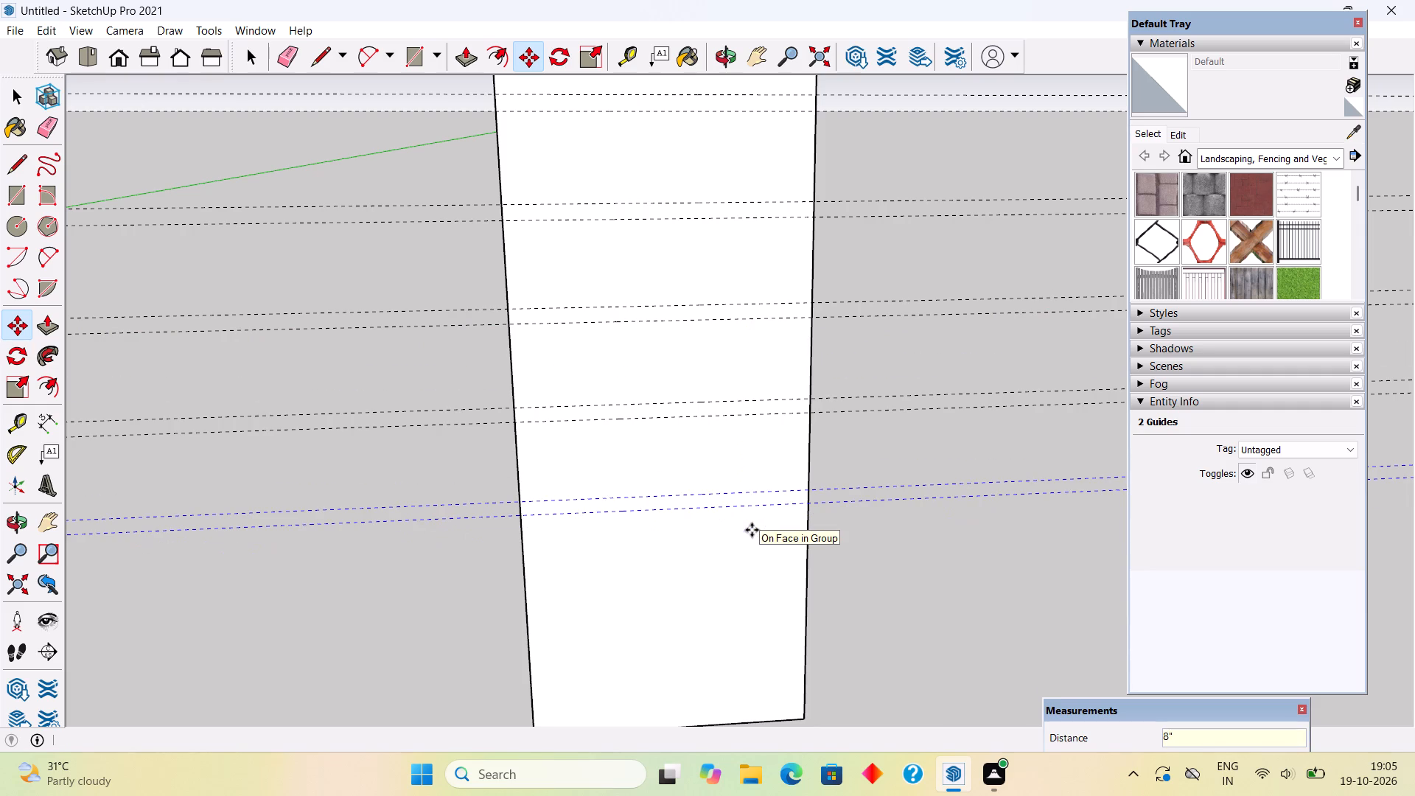
Repeat the lowest guide pair copy 4 times (x4) at the same spacing to reach the column's base.
{"action": "key", "text": "x"}
{"action": "key", "text": "4"}
{"action": "key", "text": "Return"}
{"action": "scroll", "coordinate": [752, 546], "scroll_direction": "down", "scroll_amount": 7}
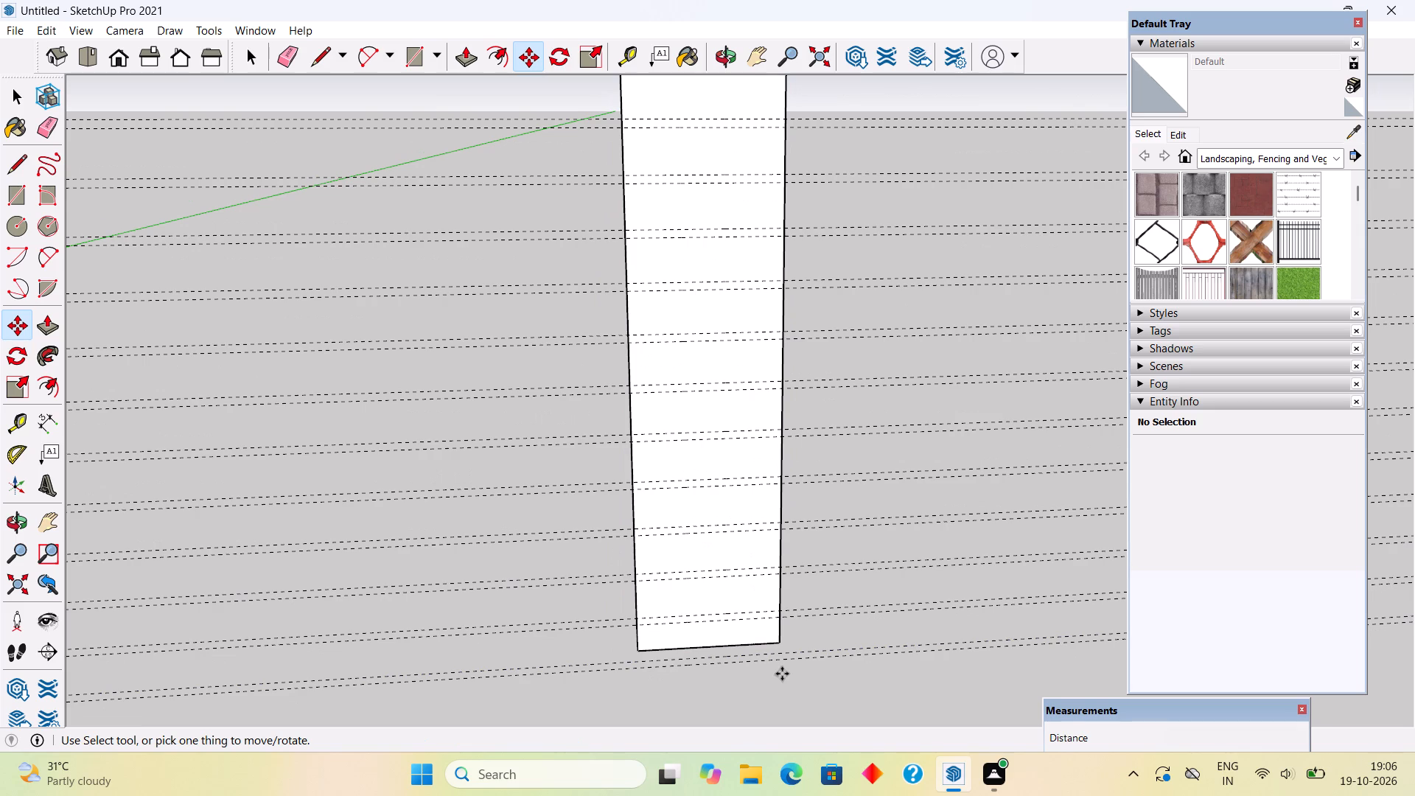
Open the column group and draw full-width rectangles, about 1 3/16" by 2', between the guides of the top three pairs.
{"action": "key", "text": "space"}
{"action": "triple_click", "coordinate": [736, 633]}
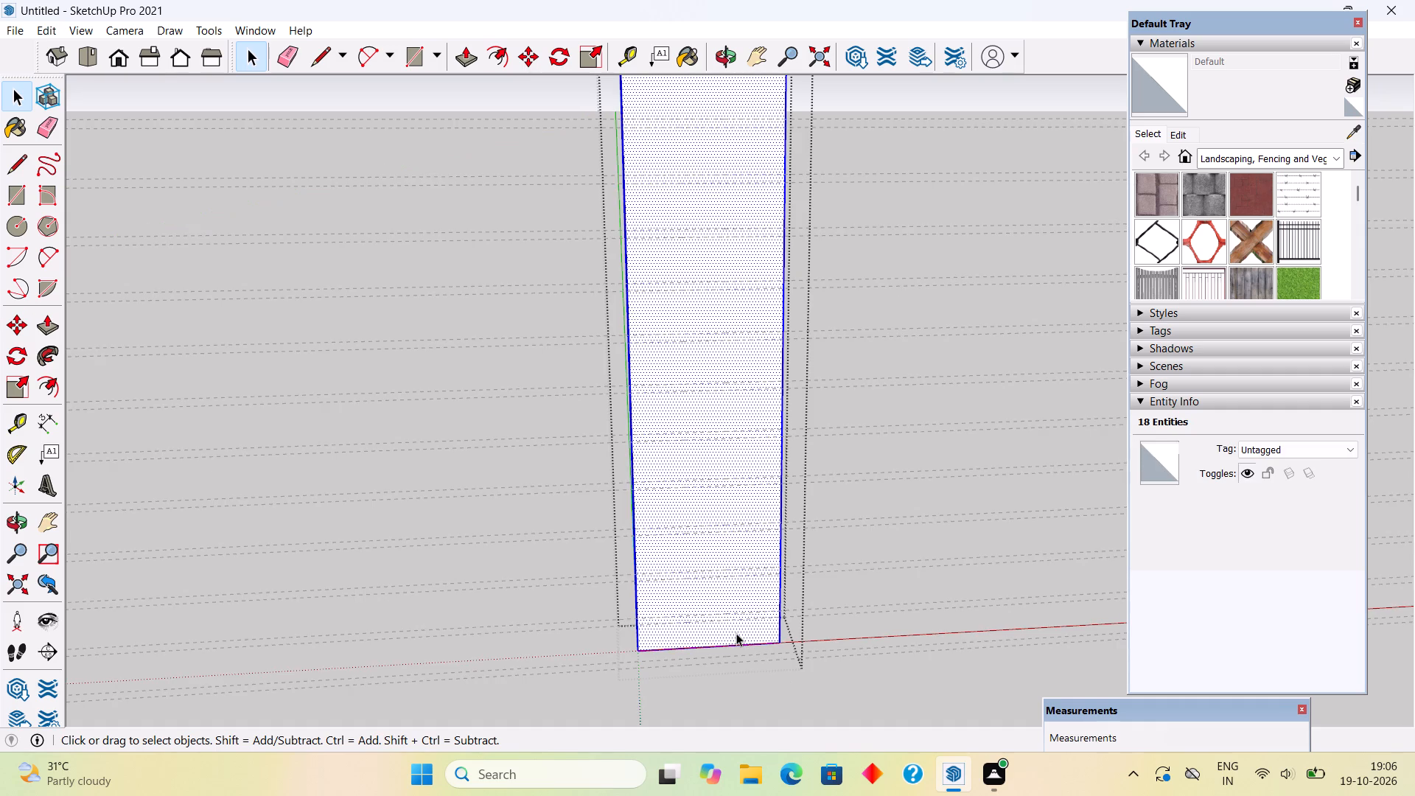
{"action": "scroll", "coordinate": [736, 633], "scroll_direction": "down", "scroll_amount": 14}
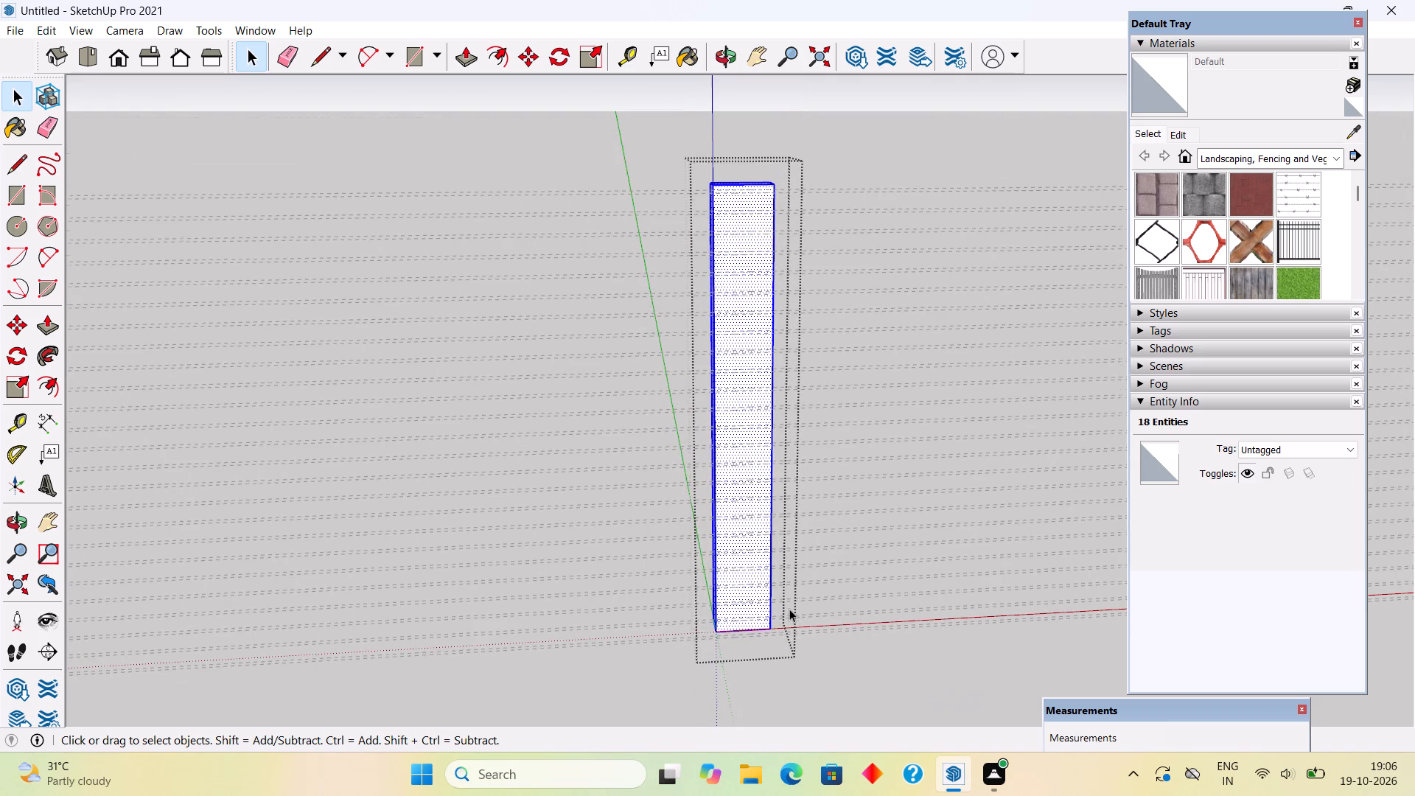
{"action": "scroll", "coordinate": [763, 180], "scroll_direction": "up", "scroll_amount": 12}
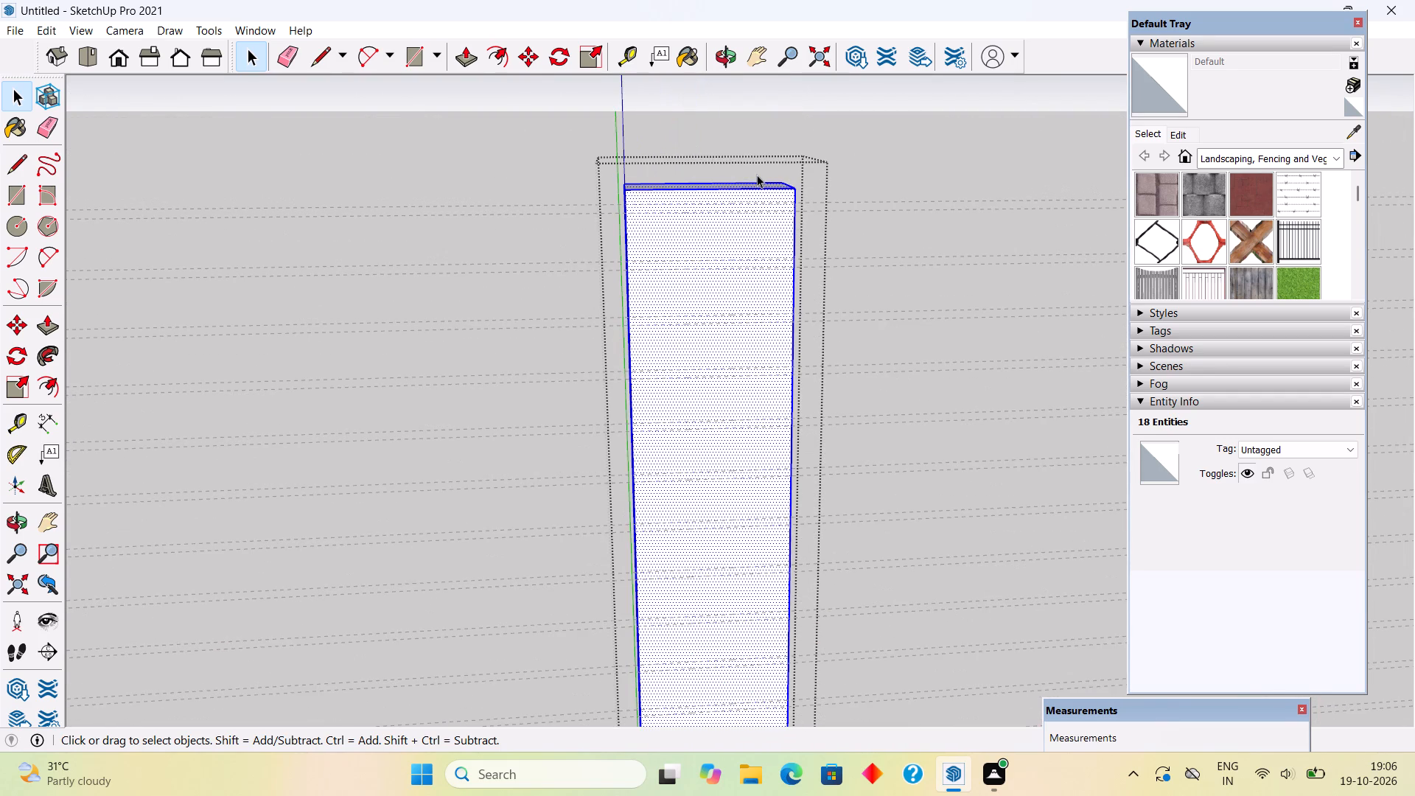
{"action": "scroll", "coordinate": [757, 175], "scroll_direction": "up", "scroll_amount": 4}
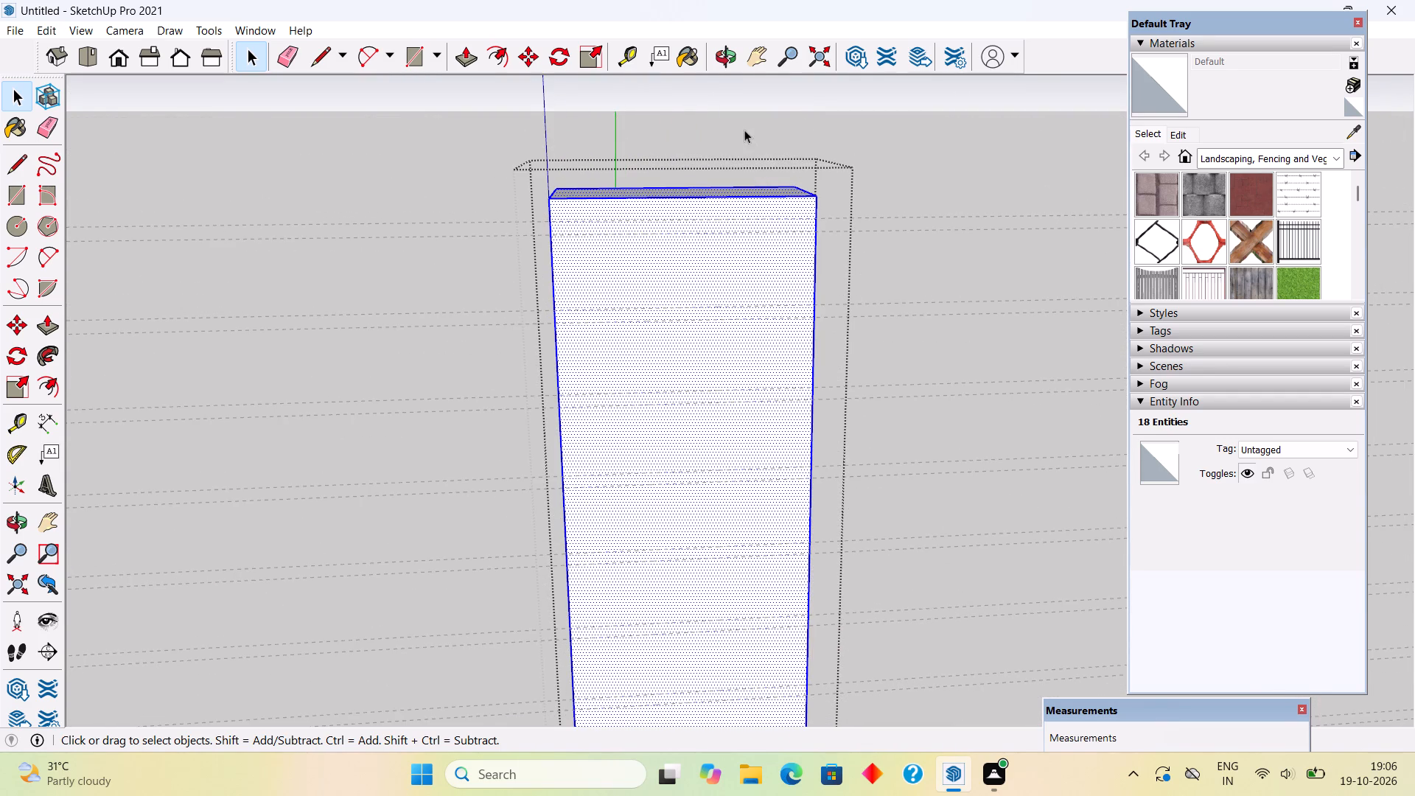
{"action": "scroll", "coordinate": [736, 120], "scroll_direction": "up", "scroll_amount": 5}
{"action": "key", "text": "r"}
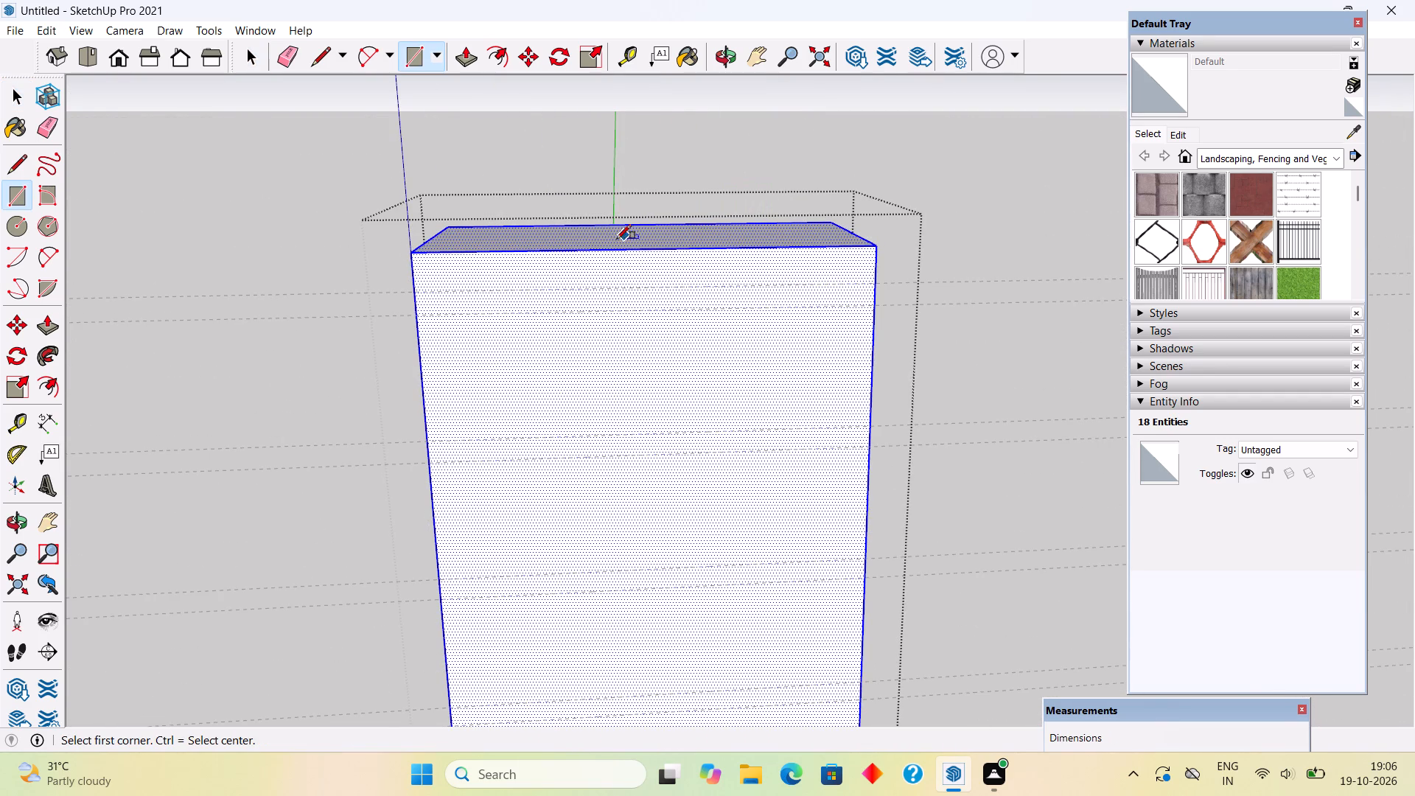
{"action": "left_click", "coordinate": [419, 292]}
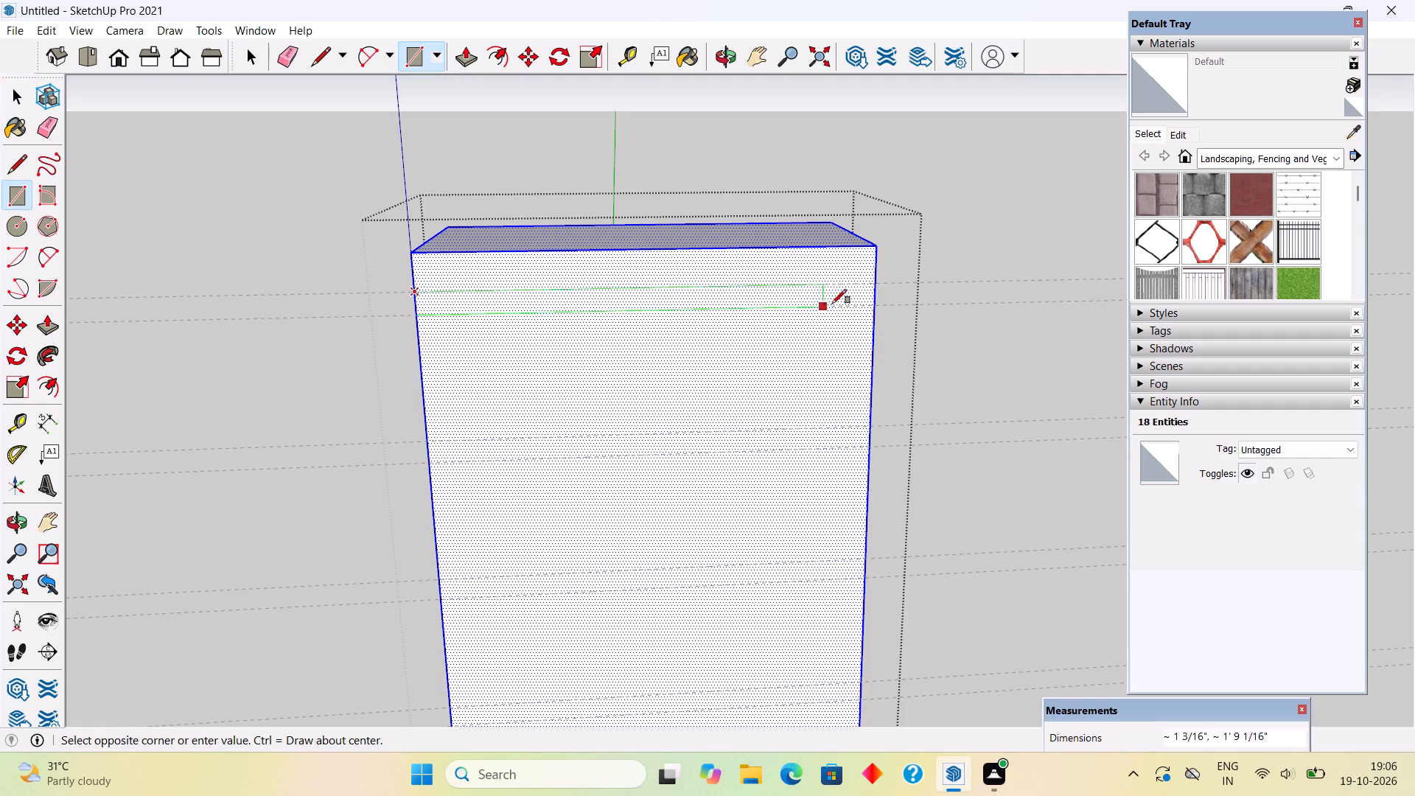
{"action": "left_click", "coordinate": [871, 310]}
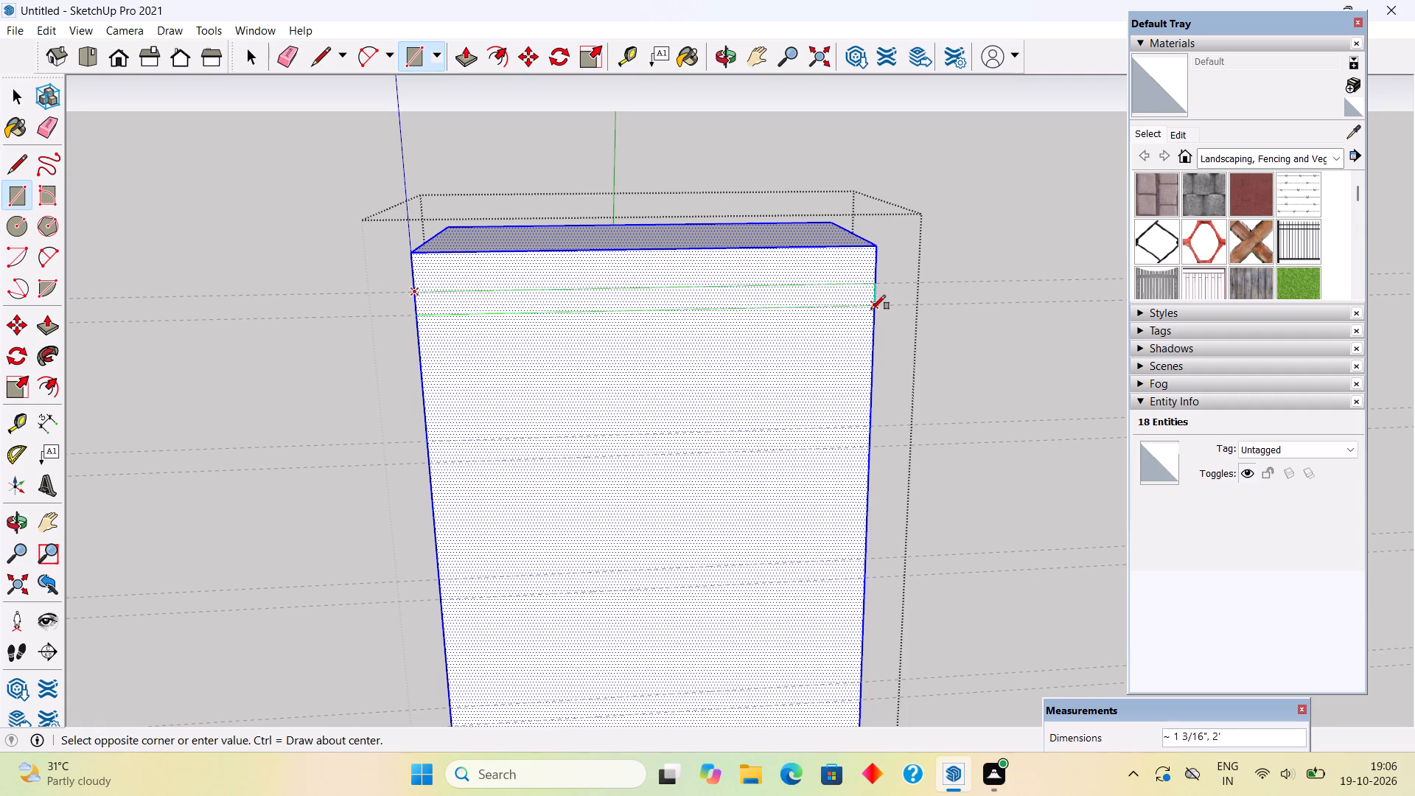
{"action": "left_click", "coordinate": [430, 441]}
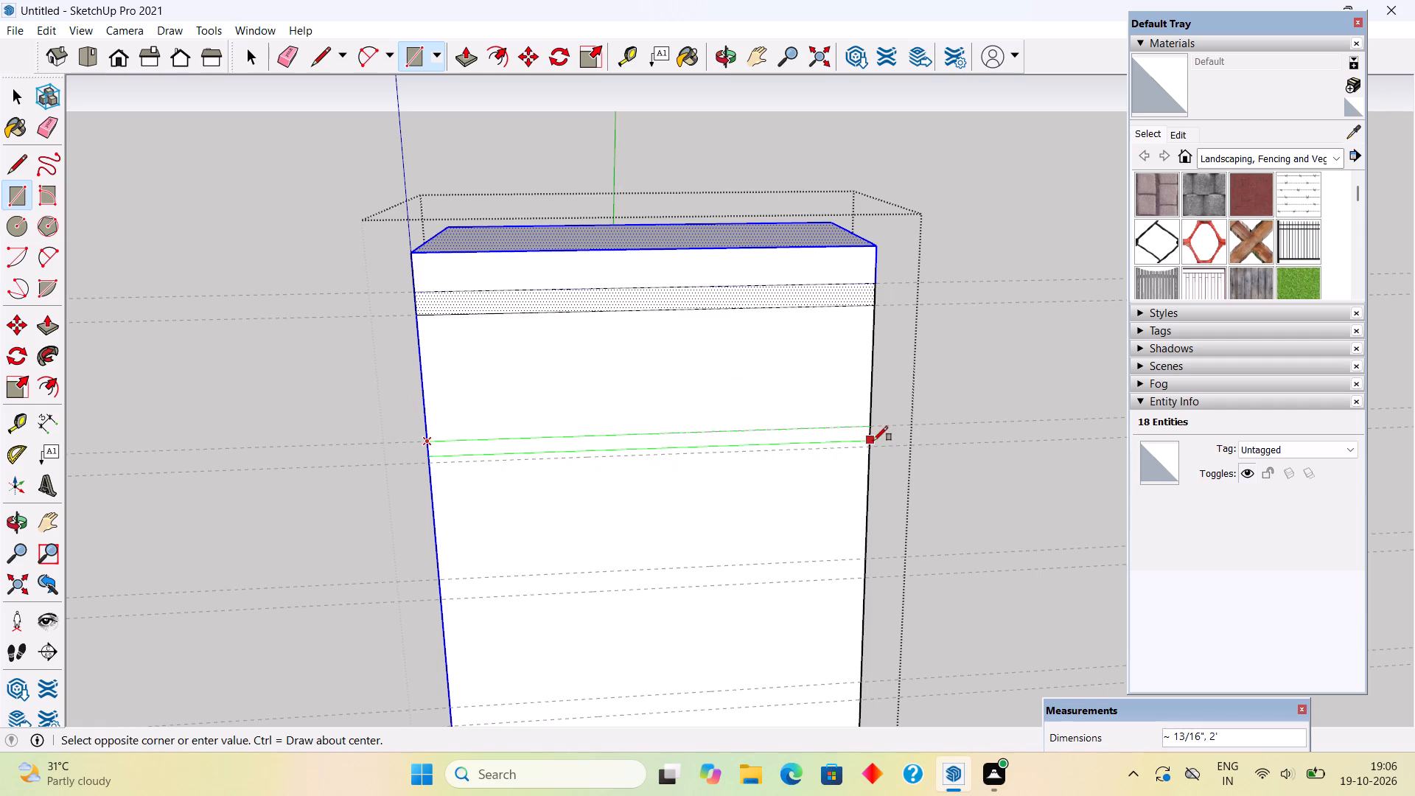
{"action": "left_click", "coordinate": [874, 447]}
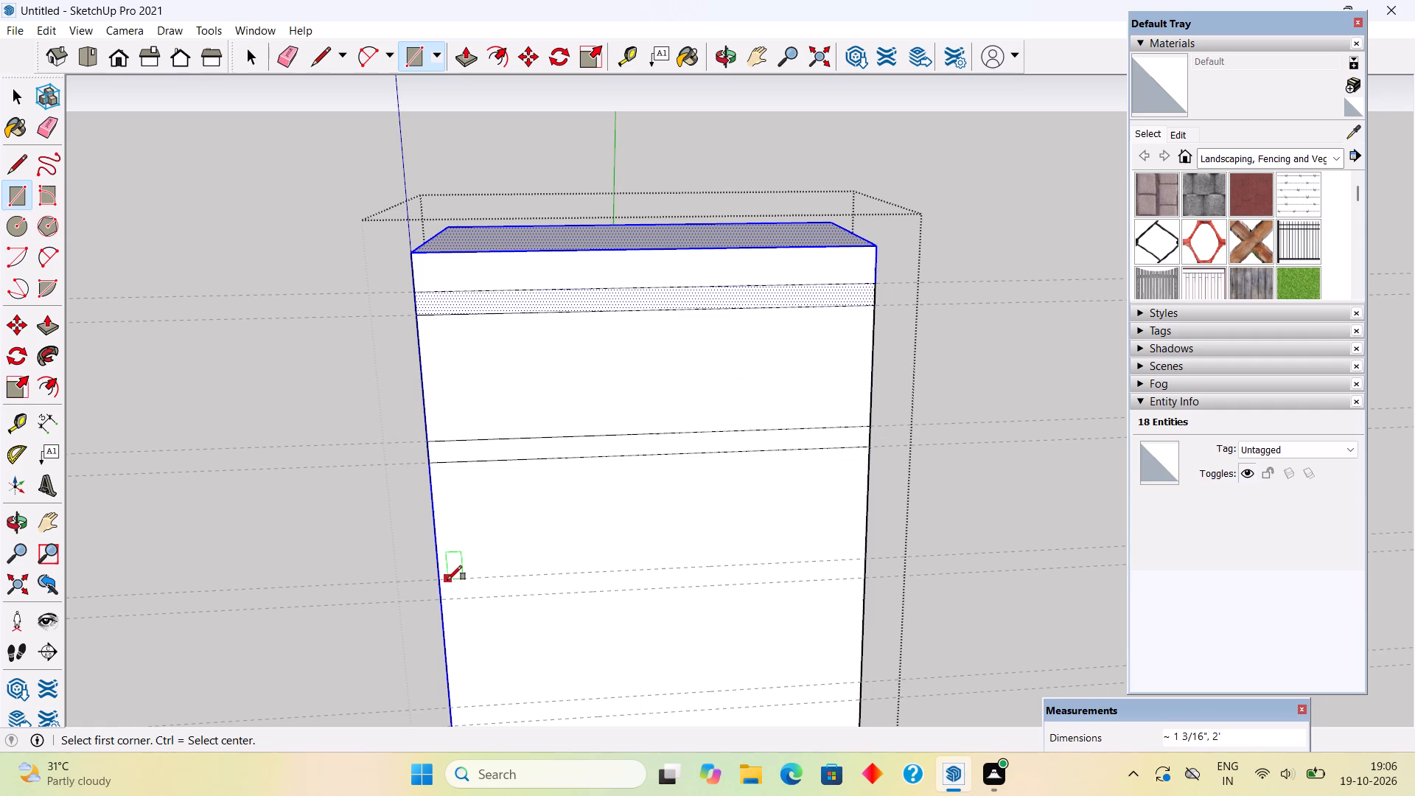
{"action": "left_click", "coordinate": [440, 580]}
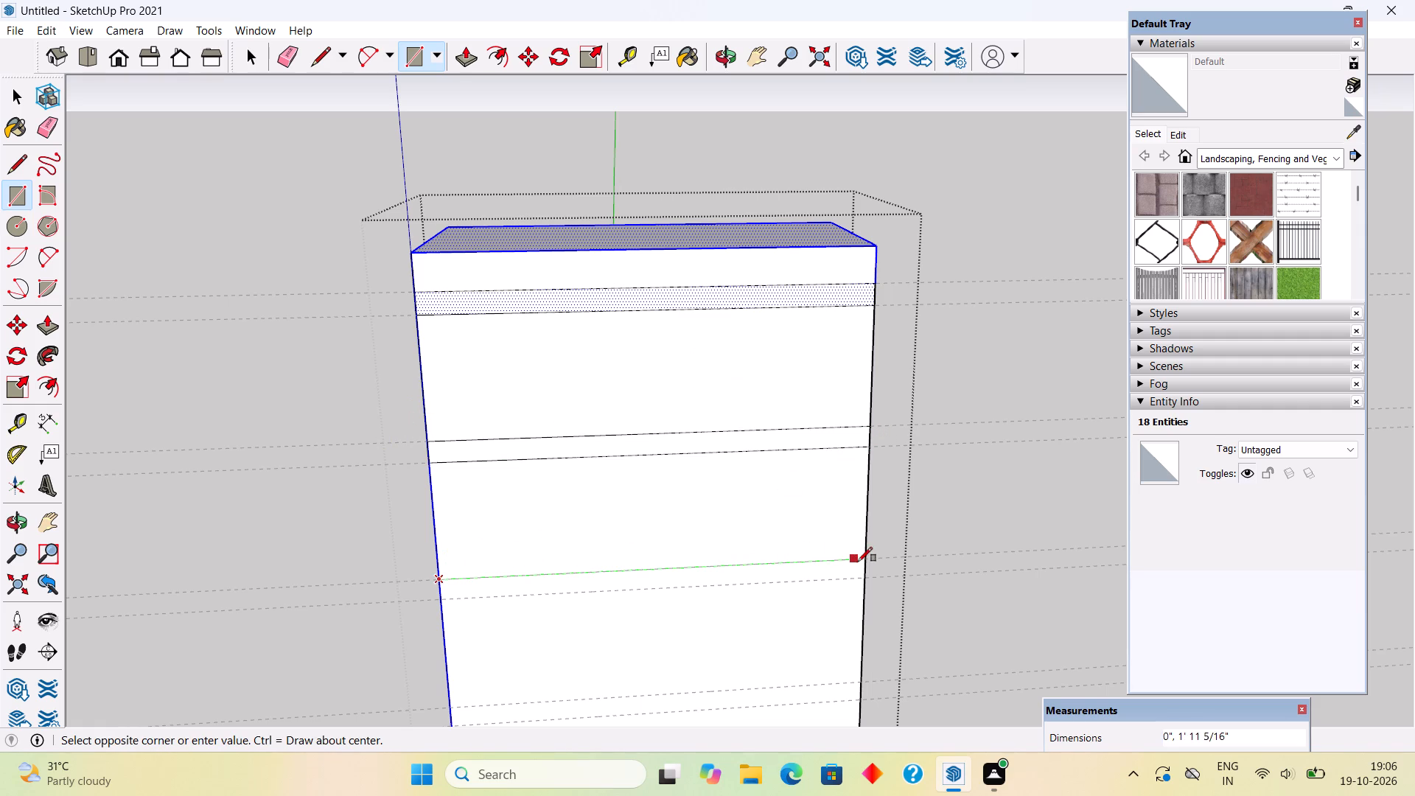
{"action": "left_click", "coordinate": [870, 575]}
Draw full-width rectangles, about 1 3/16" by 2', within the fourth, fifth and sixth guide pairs from the column's top.
{"action": "scroll", "coordinate": [828, 362], "scroll_direction": "down", "scroll_amount": 2}
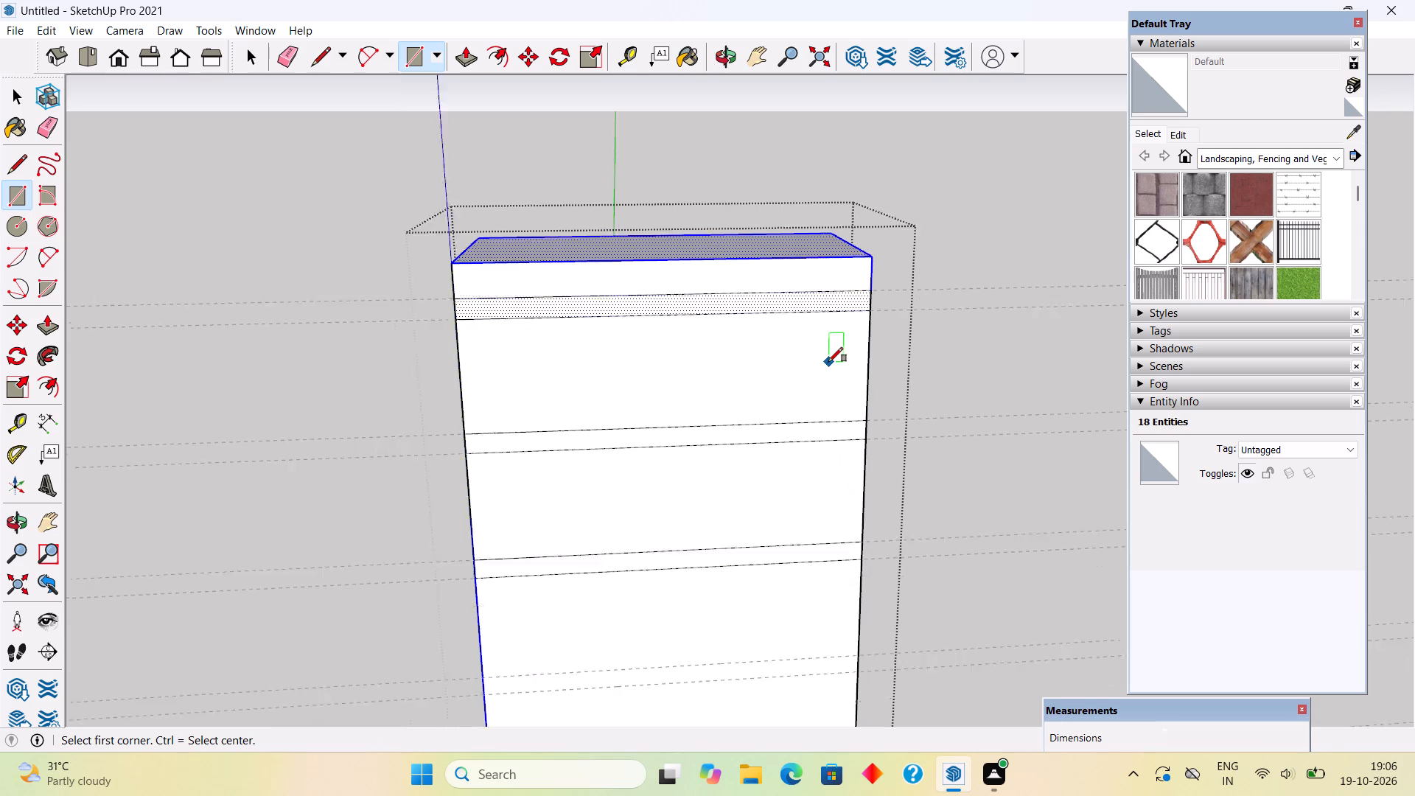
{"action": "scroll", "coordinate": [828, 362], "scroll_direction": "down", "scroll_amount": 2}
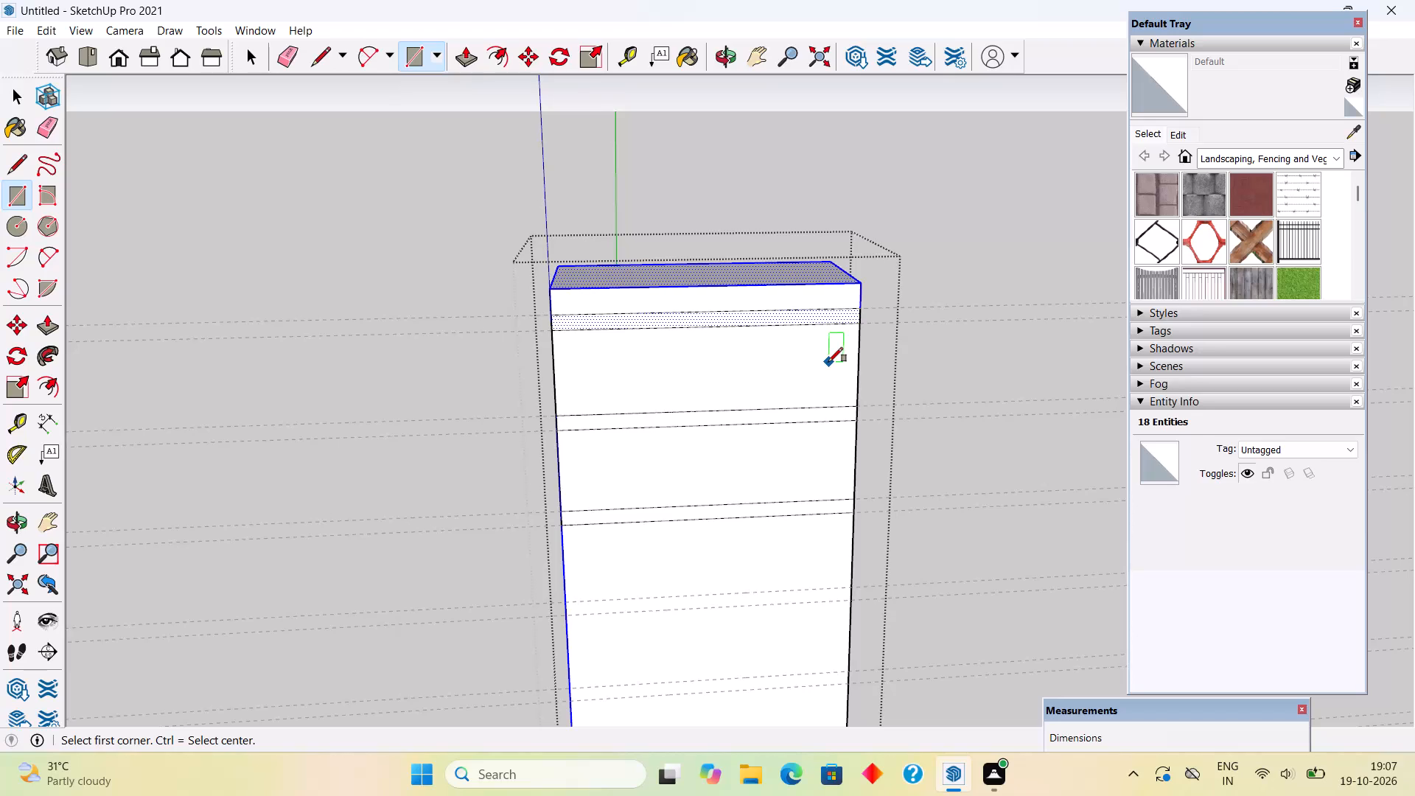
{"action": "scroll", "coordinate": [611, 139], "scroll_direction": "down", "scroll_amount": 6}
{"action": "scroll", "coordinate": [730, 544], "scroll_direction": "up", "scroll_amount": 7}
{"action": "scroll", "coordinate": [730, 544], "scroll_direction": "down", "scroll_amount": 3}
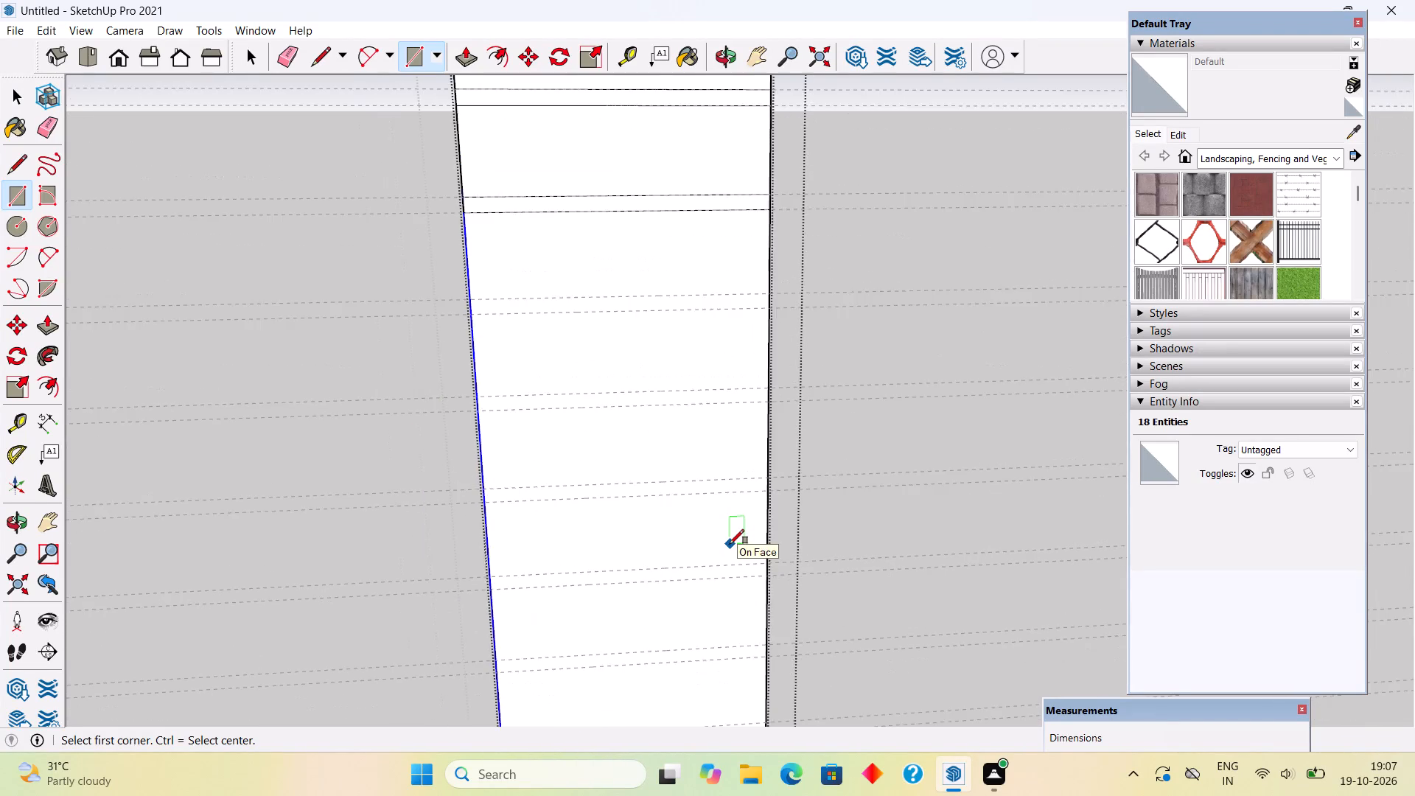
{"action": "left_click", "coordinate": [491, 327]}
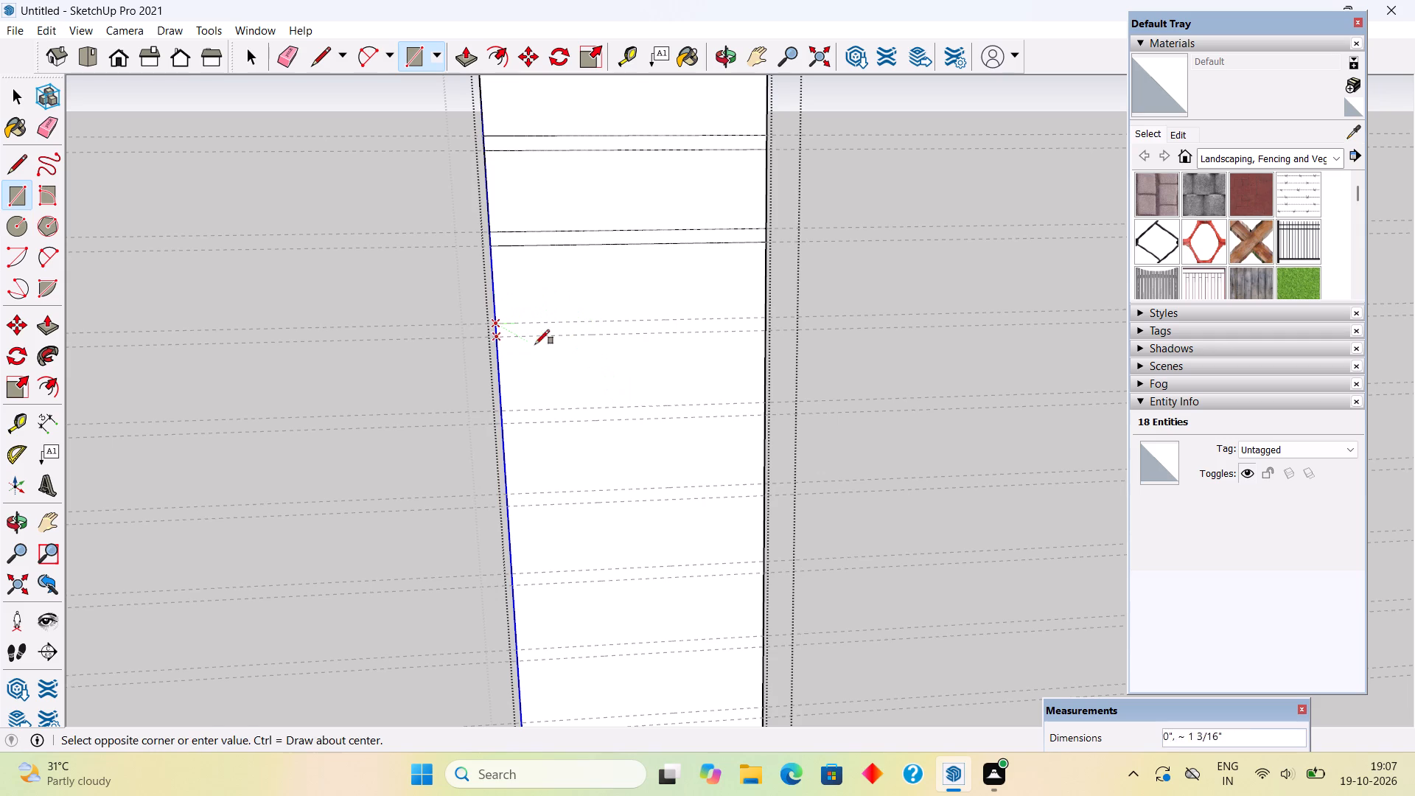
{"action": "scroll", "coordinate": [757, 336], "scroll_direction": "up", "scroll_amount": 5}
{"action": "left_click", "coordinate": [770, 328]}
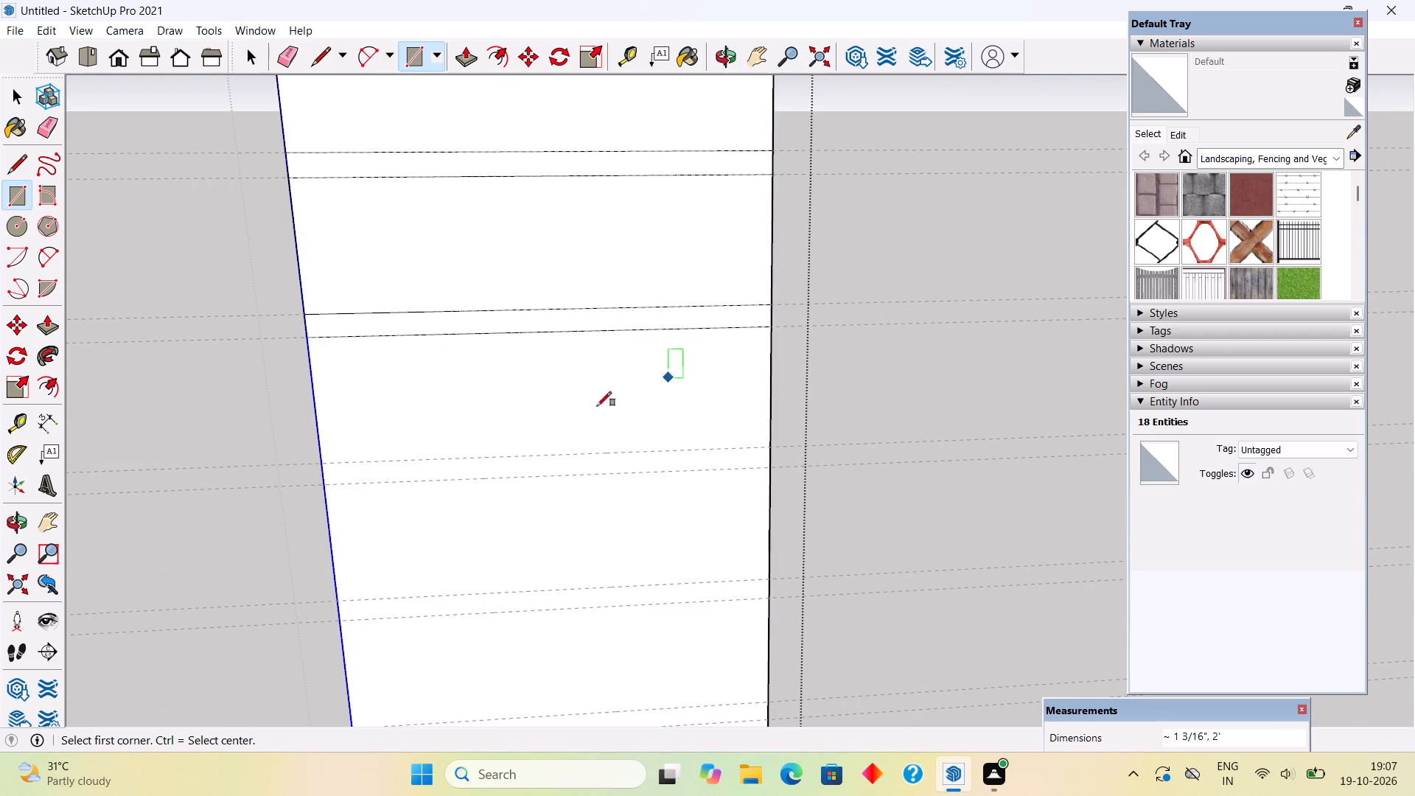
{"action": "left_click", "coordinate": [327, 464]}
{"action": "left_click", "coordinate": [769, 467]}
{"action": "left_click", "coordinate": [339, 602]}
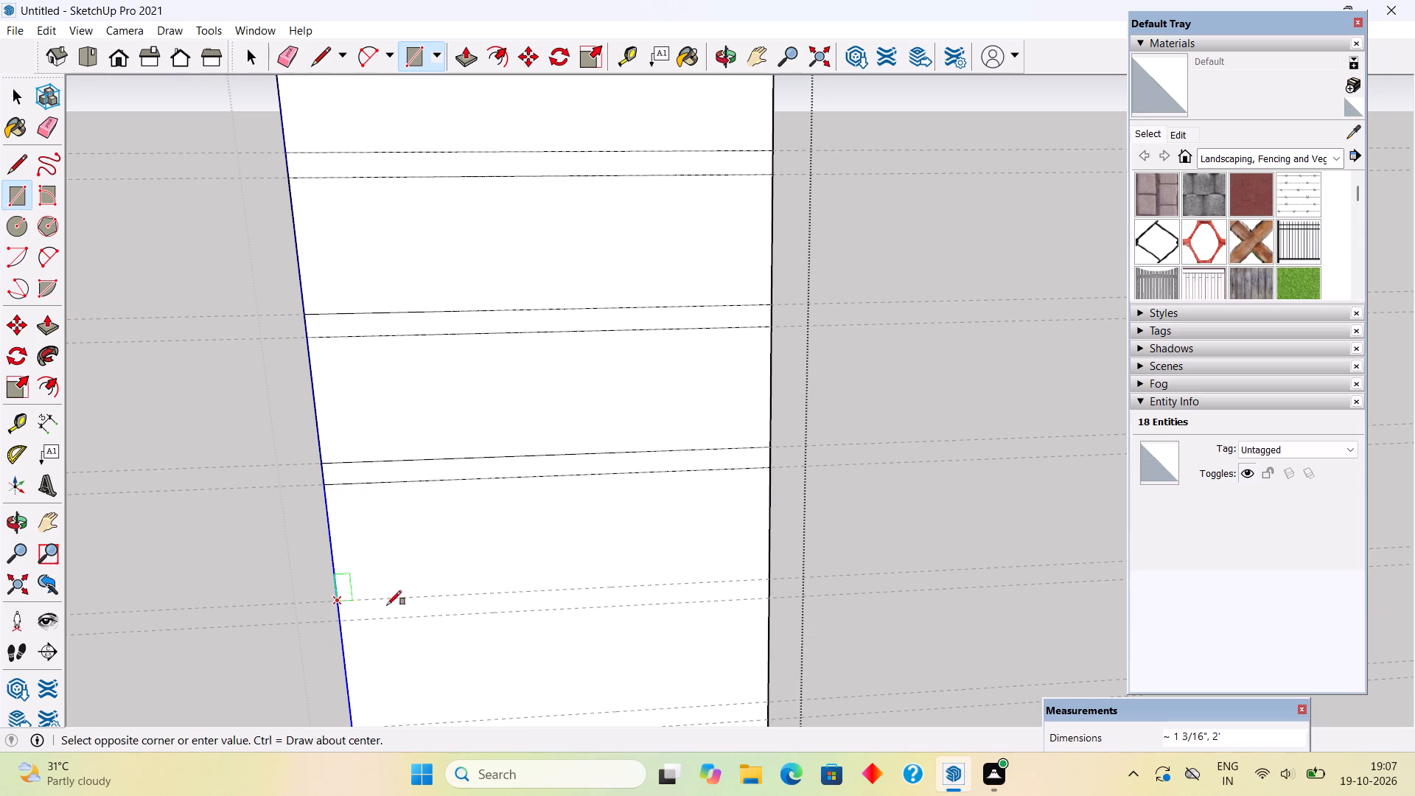
{"action": "left_click", "coordinate": [767, 598]}
Draw full-width rectangles, about 1 3/16" by 2', within the seventh, eighth and ninth guide pairs from the column's top.
{"action": "scroll", "coordinate": [713, 479], "scroll_direction": "down", "scroll_amount": 8}
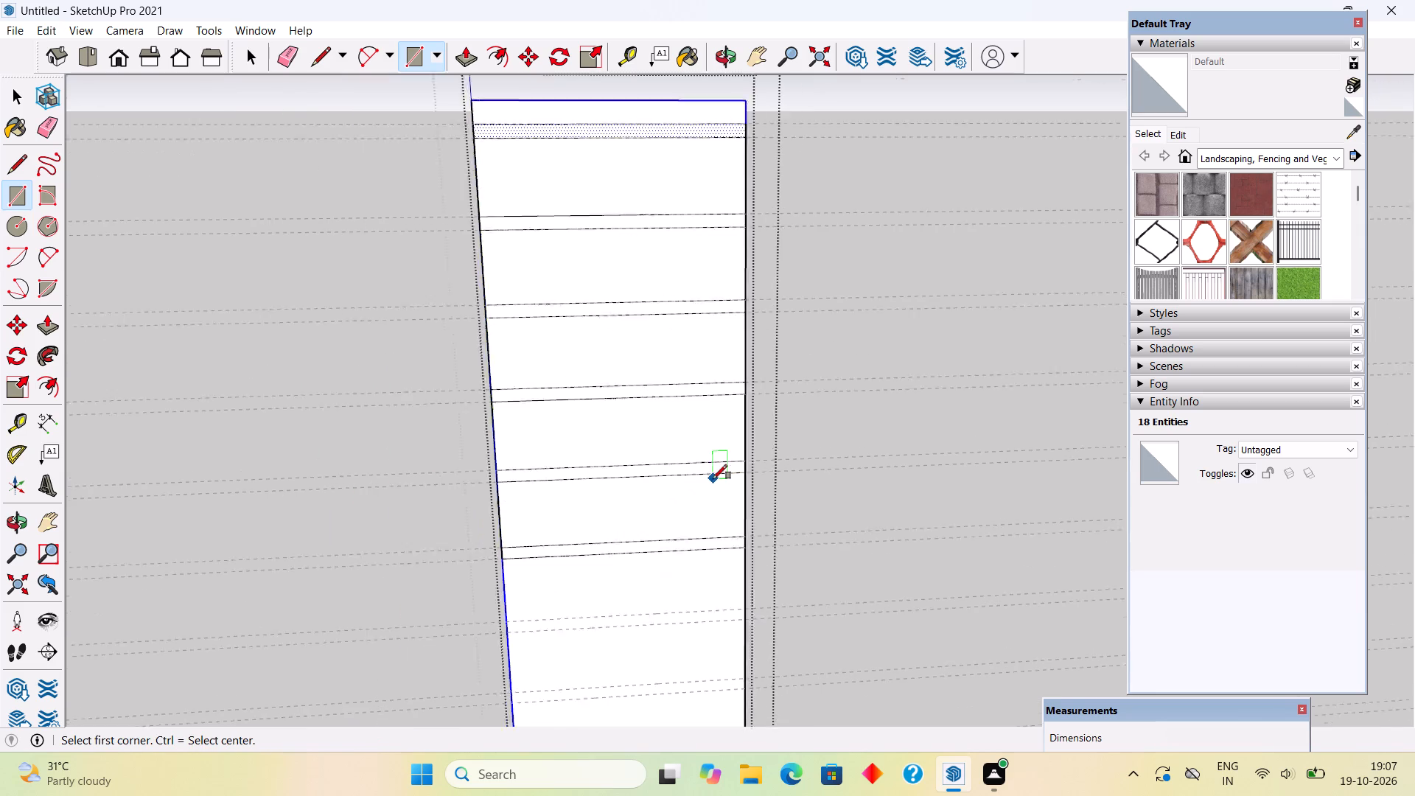
{"action": "scroll", "coordinate": [713, 479], "scroll_direction": "down", "scroll_amount": 6}
{"action": "scroll", "coordinate": [728, 693], "scroll_direction": "up", "scroll_amount": 10}
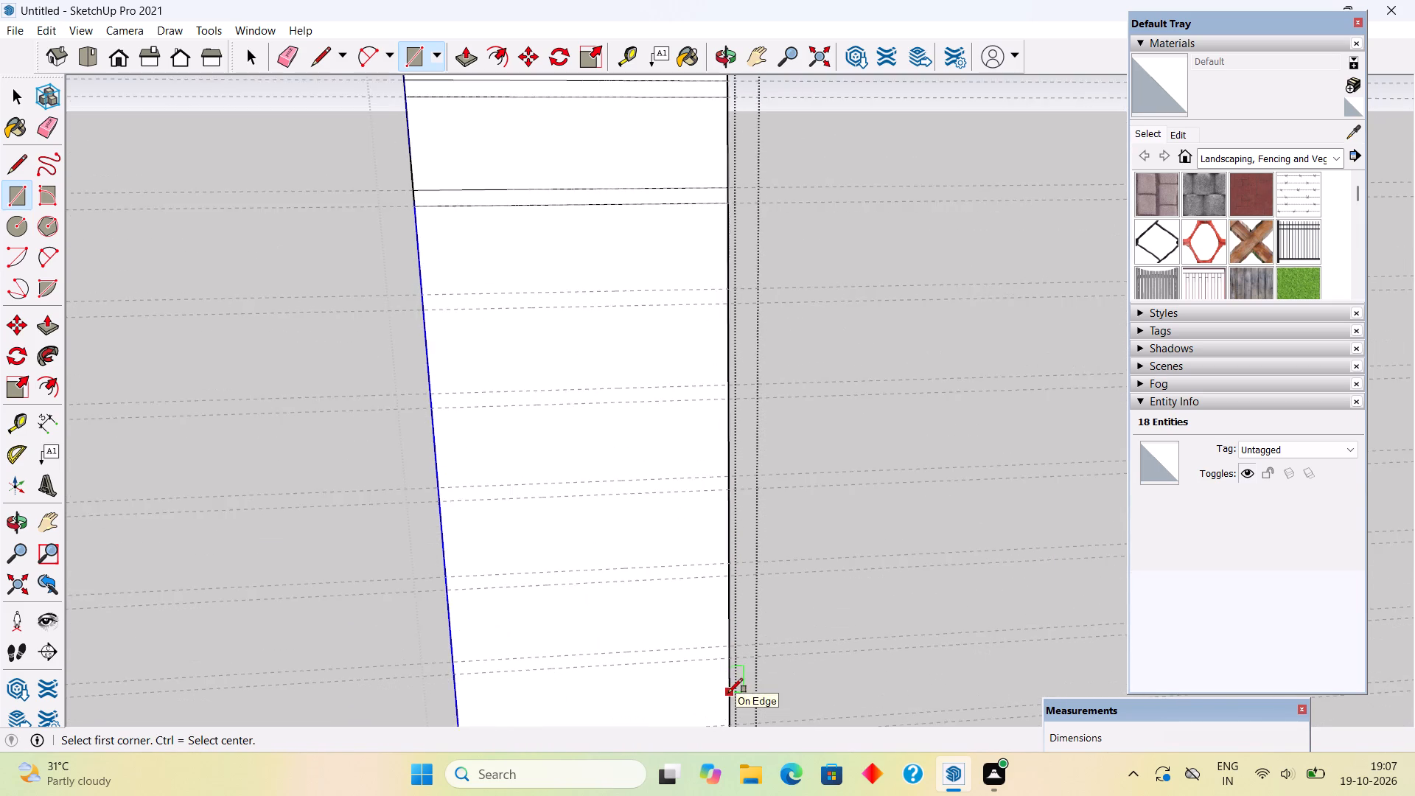
{"action": "left_click", "coordinate": [387, 245]}
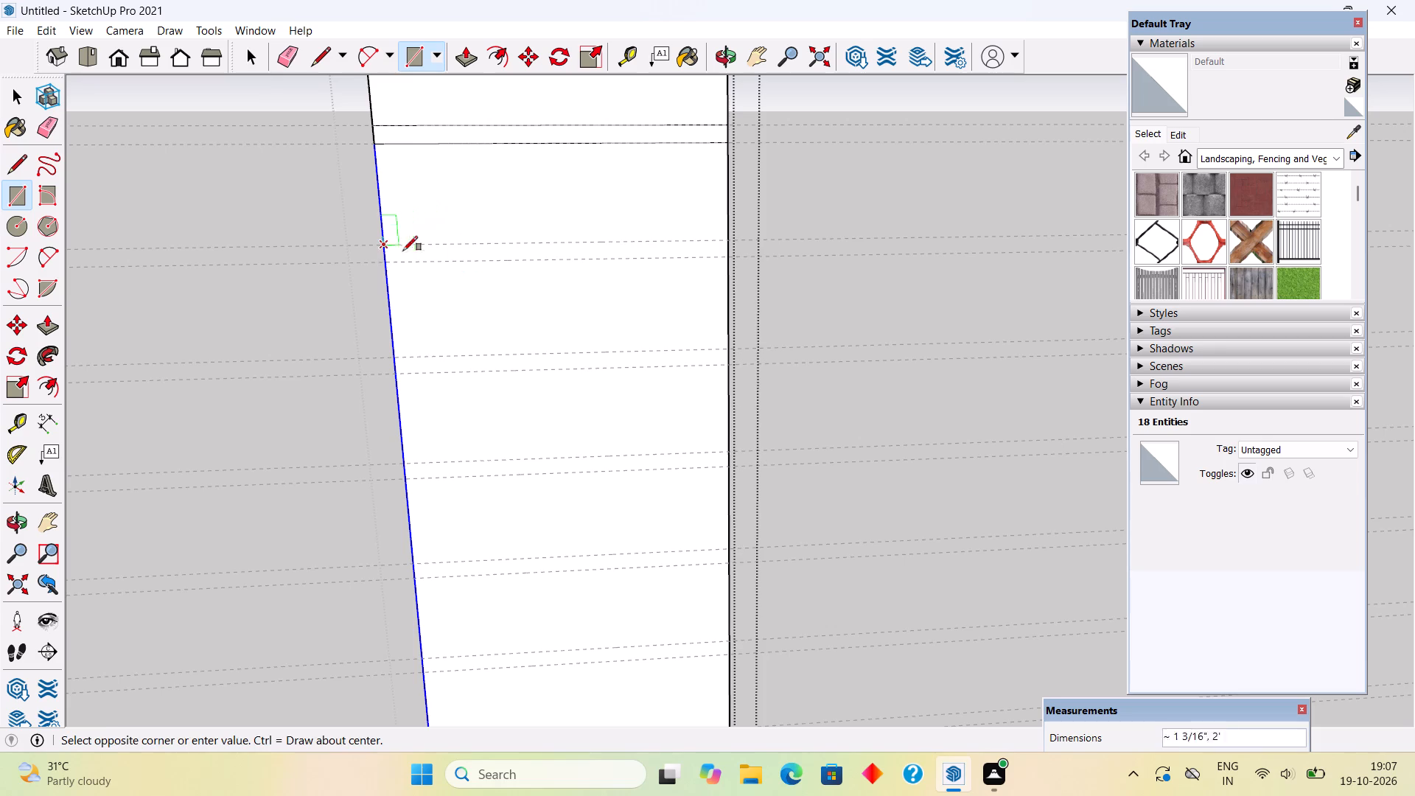
{"action": "scroll", "coordinate": [715, 259], "scroll_direction": "up", "scroll_amount": 1}
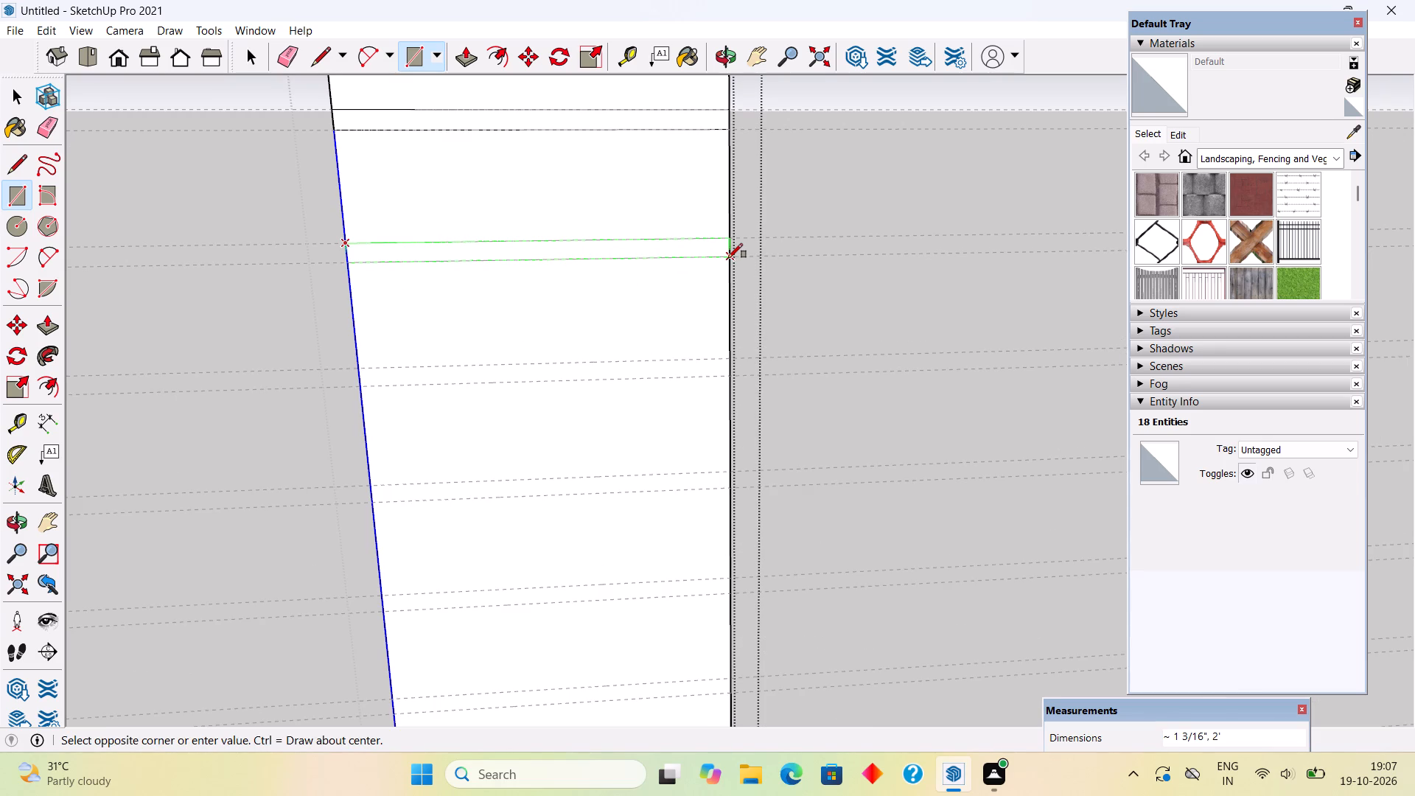
{"action": "left_click", "coordinate": [728, 258]}
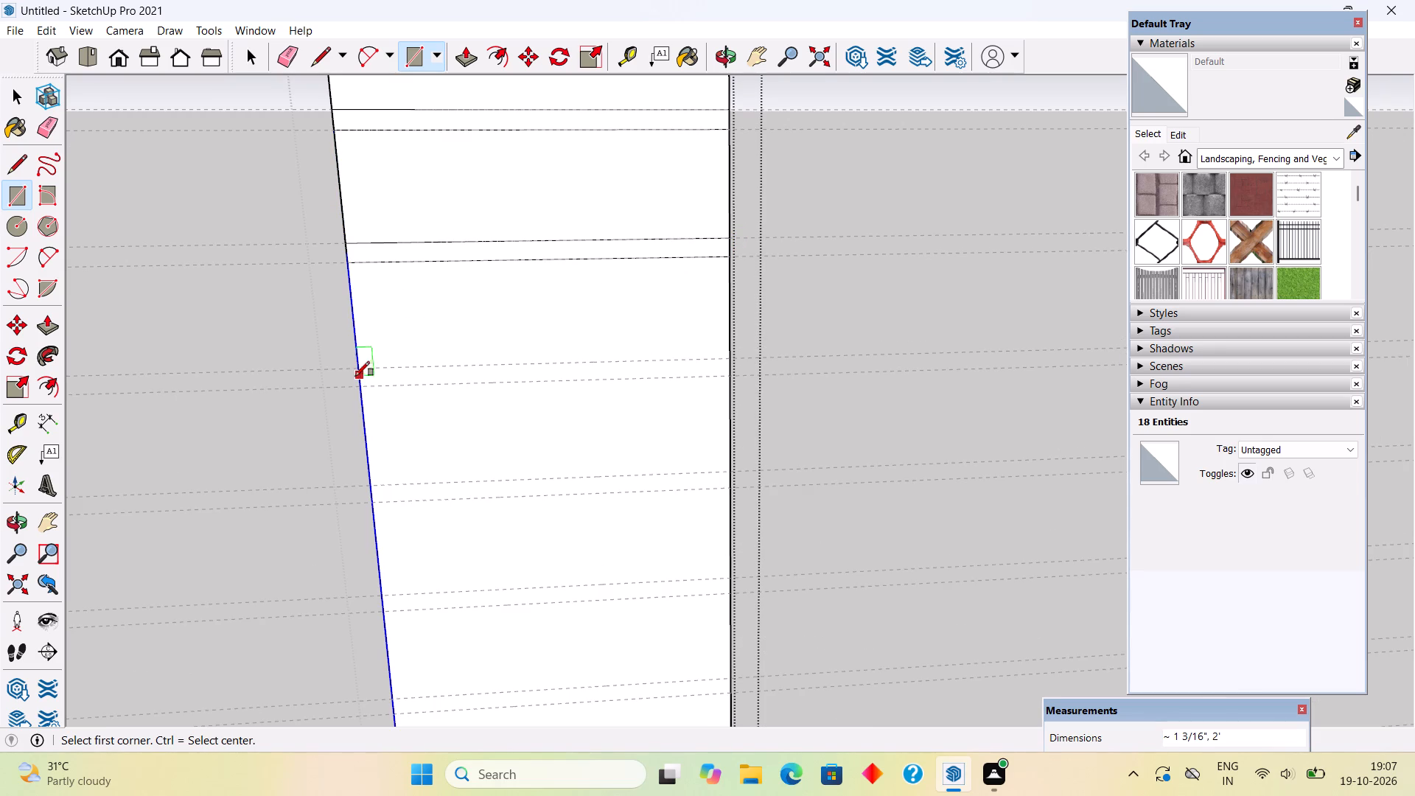
{"action": "left_click", "coordinate": [363, 367]}
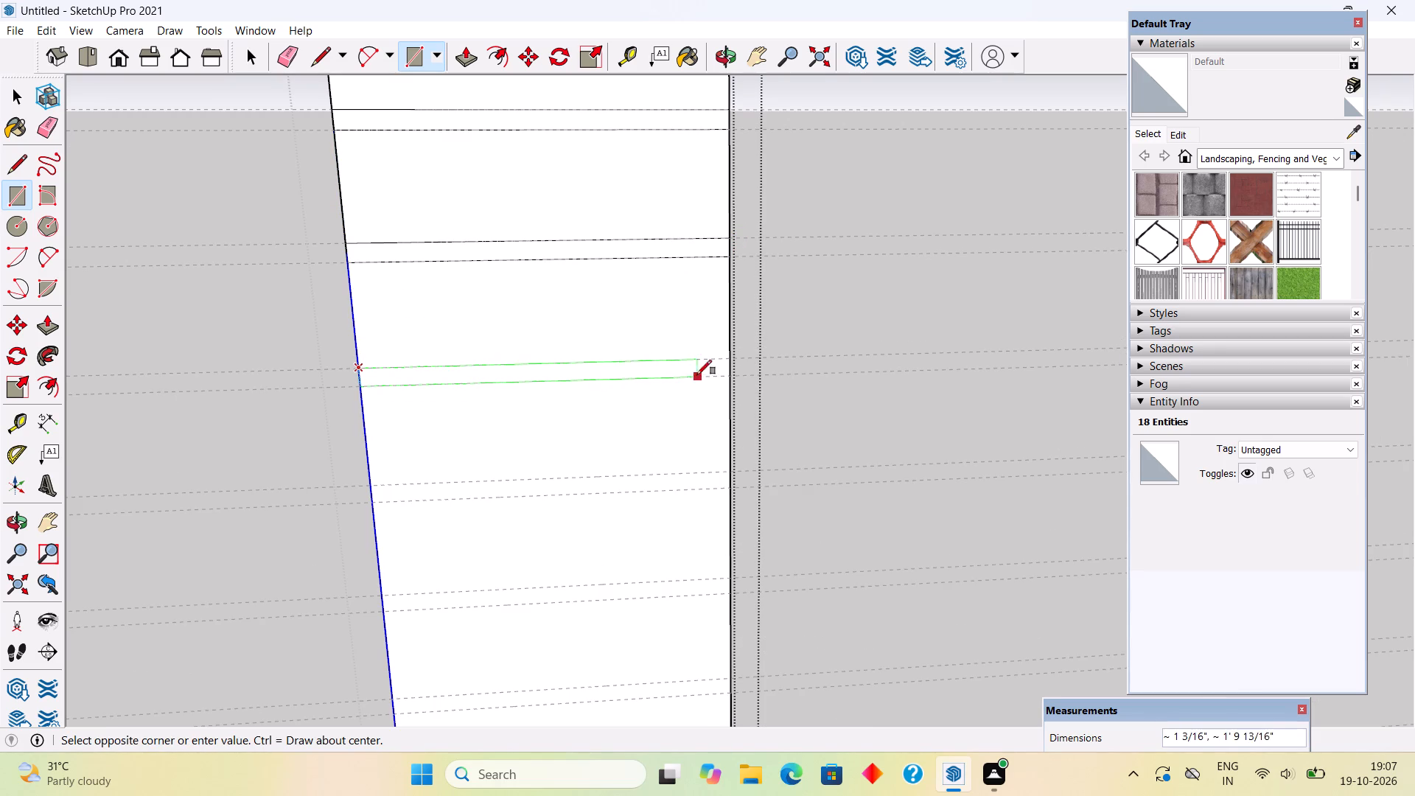
{"action": "left_click", "coordinate": [731, 372]}
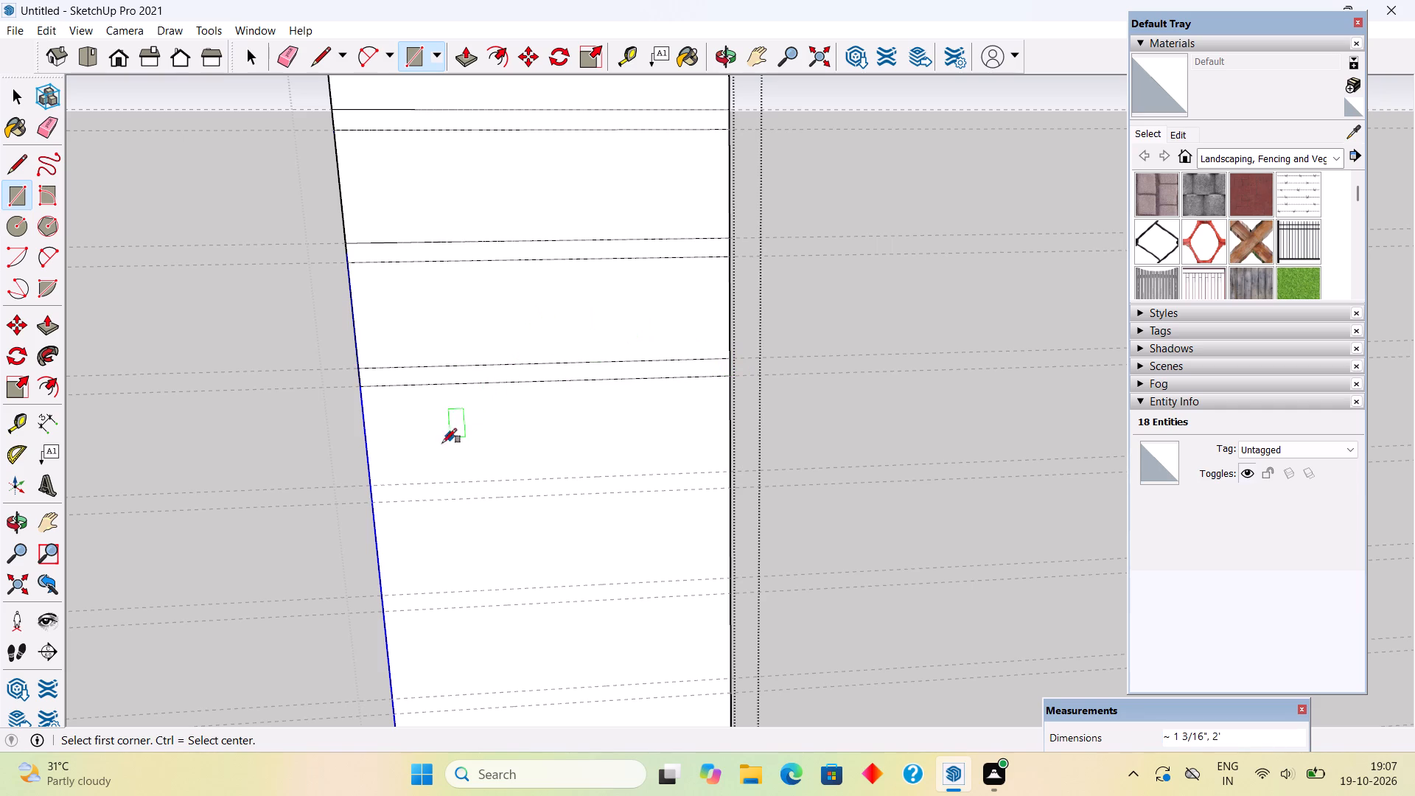
{"action": "left_click", "coordinate": [371, 481]}
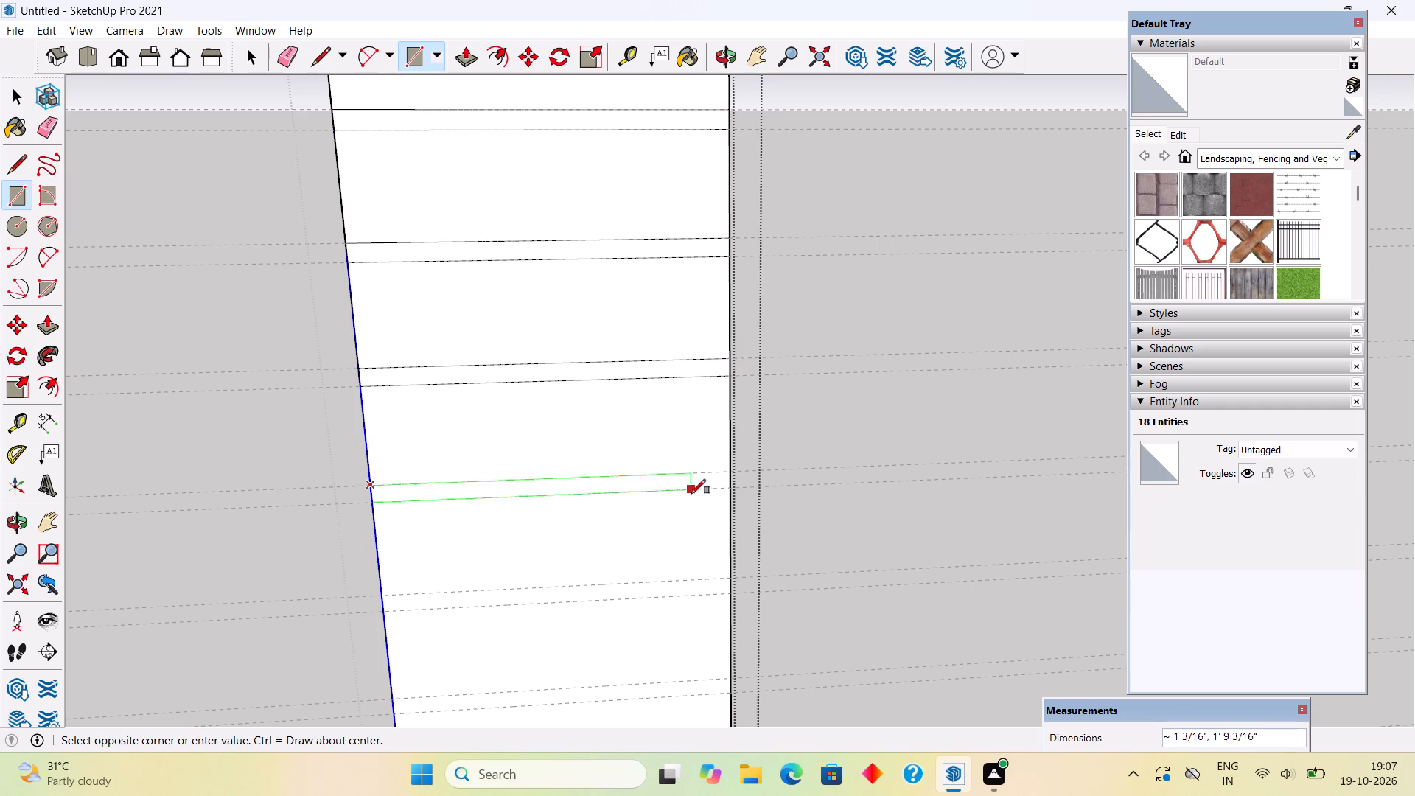
{"action": "left_click", "coordinate": [733, 489]}
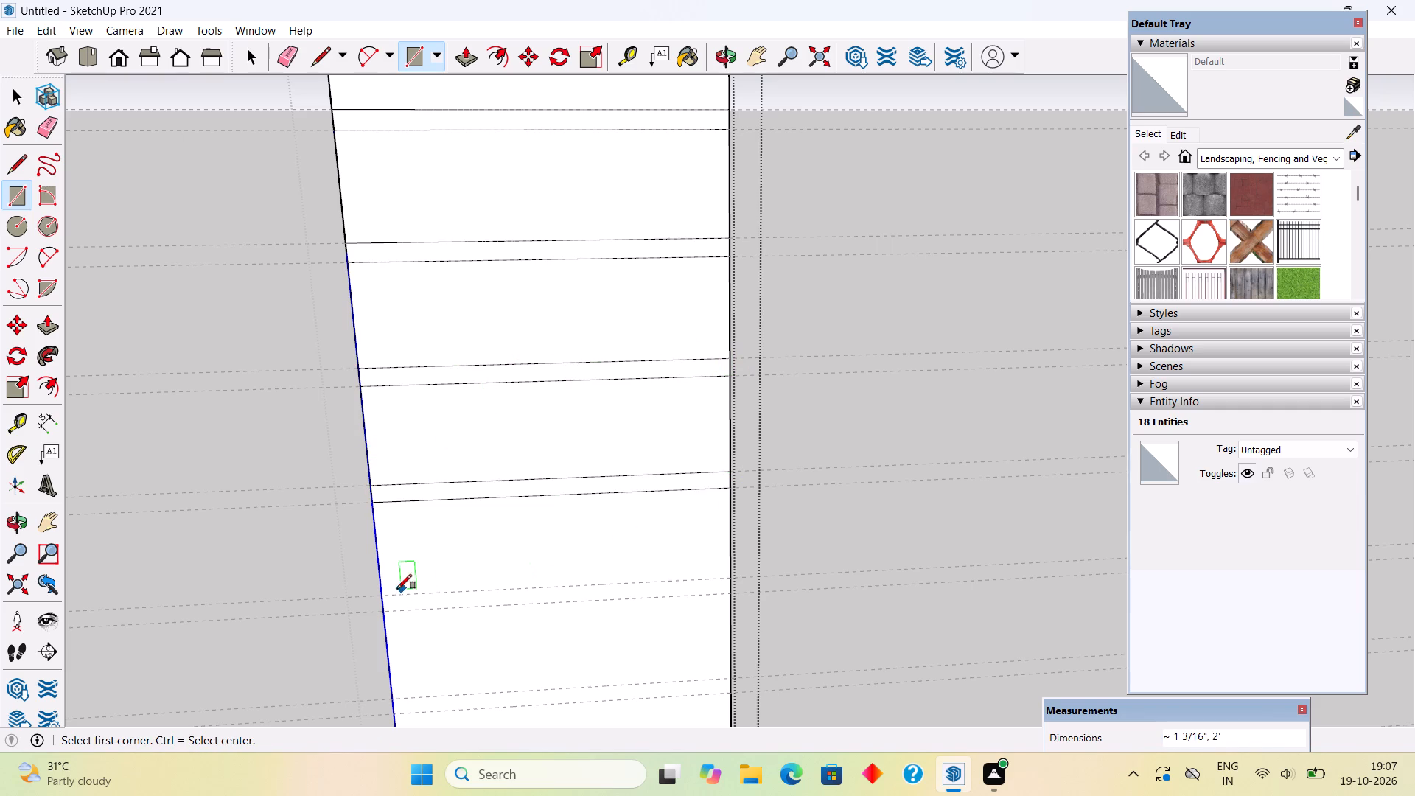
Draw full-width rectangles, about 1 3/16" by 2', within the tenth, eleventh and twelfth guide pairs from the column's top.
{"action": "left_click", "coordinate": [386, 598]}
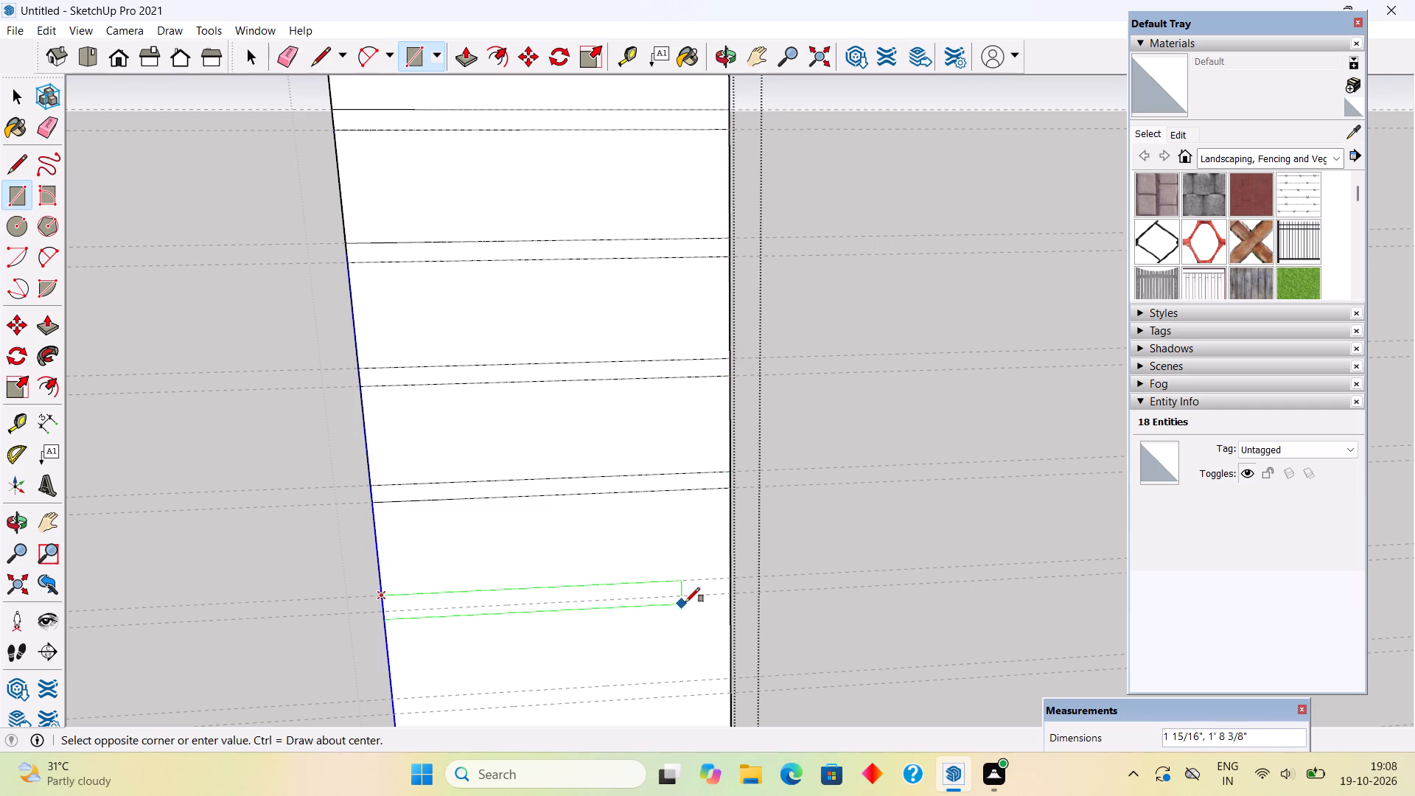
{"action": "left_click", "coordinate": [733, 595]}
{"action": "scroll", "coordinate": [659, 370], "scroll_direction": "down", "scroll_amount": 8}
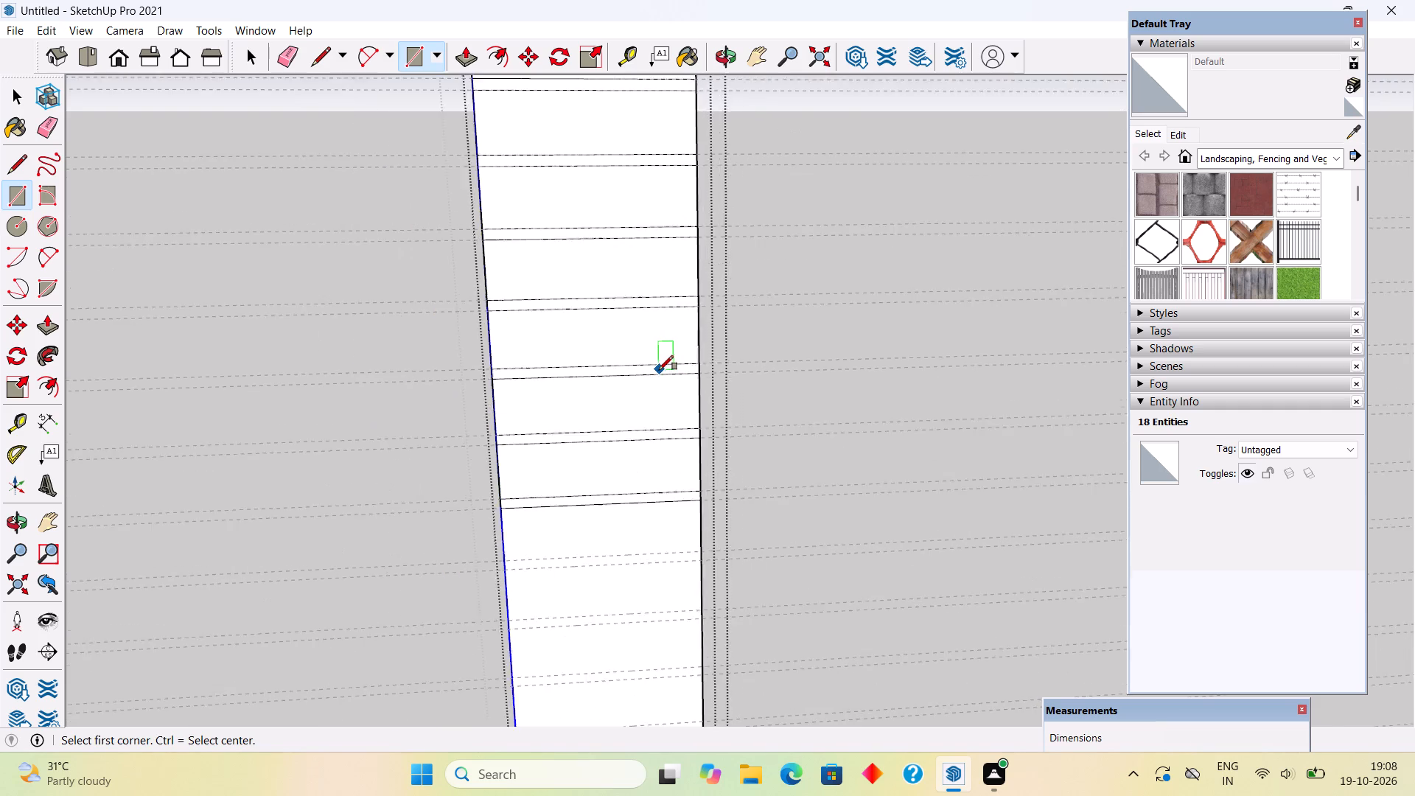
{"action": "scroll", "coordinate": [659, 370], "scroll_direction": "down", "scroll_amount": 13}
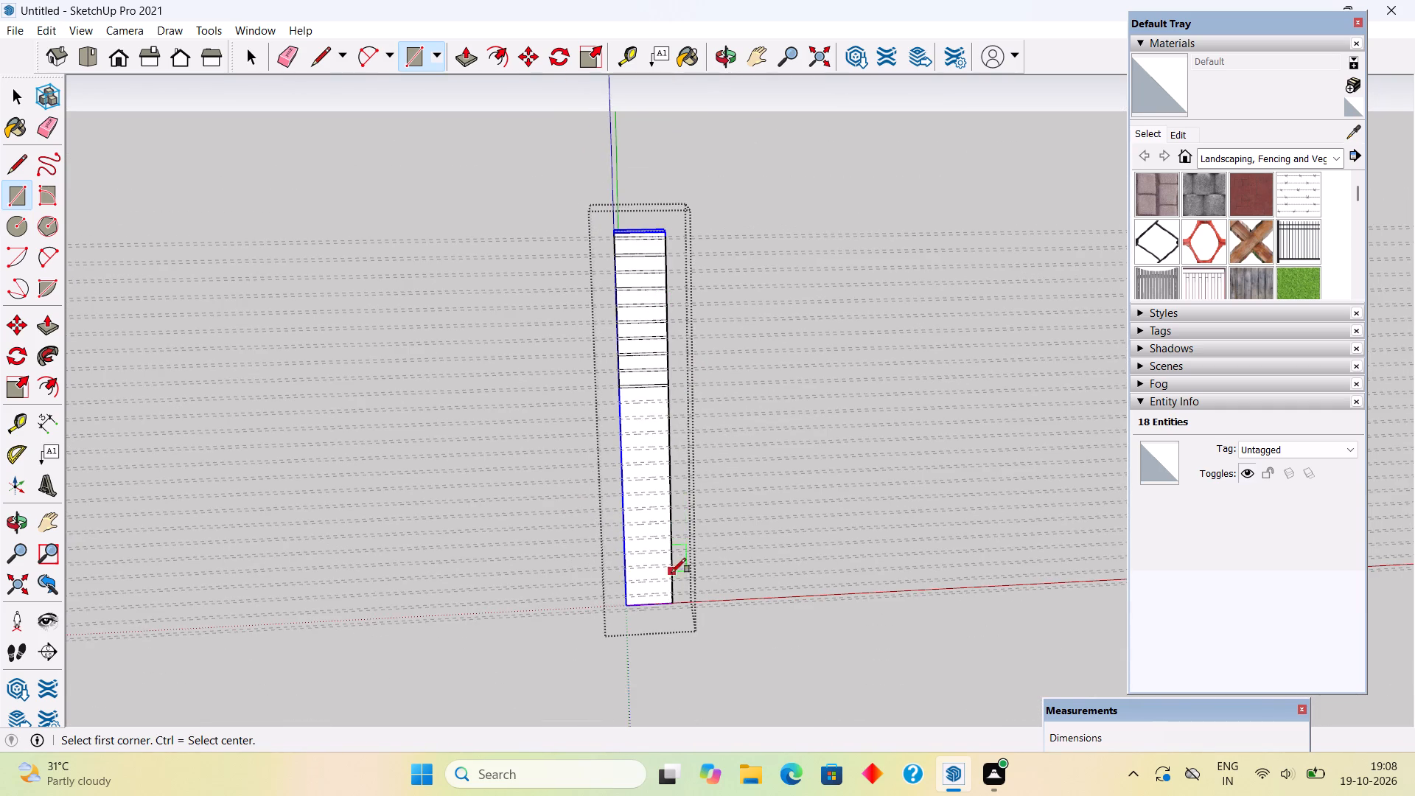
{"action": "scroll", "coordinate": [678, 595], "scroll_direction": "up", "scroll_amount": 15}
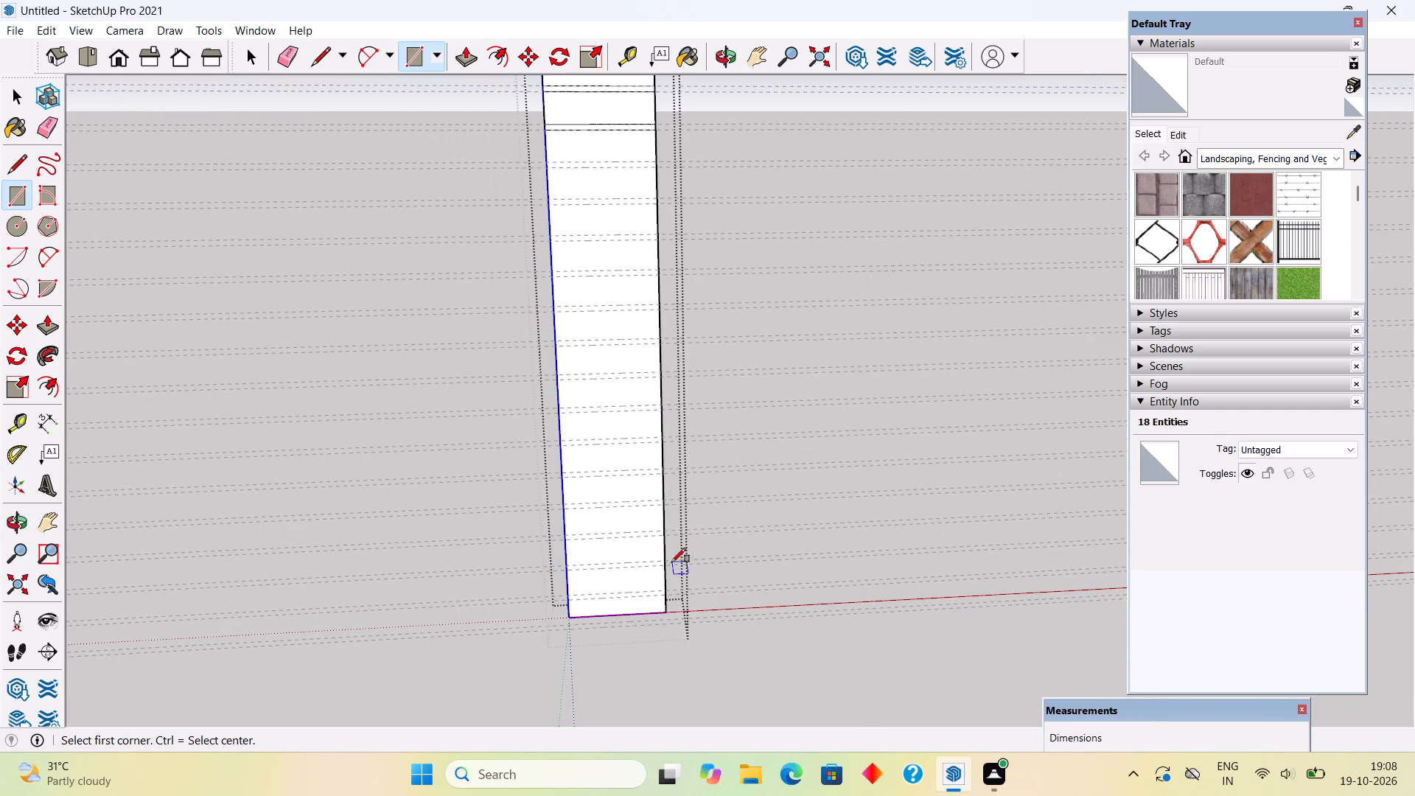
{"action": "scroll", "coordinate": [567, 289], "scroll_direction": "up", "scroll_amount": 4}
{"action": "scroll", "coordinate": [567, 289], "scroll_direction": "down", "scroll_amount": 2}
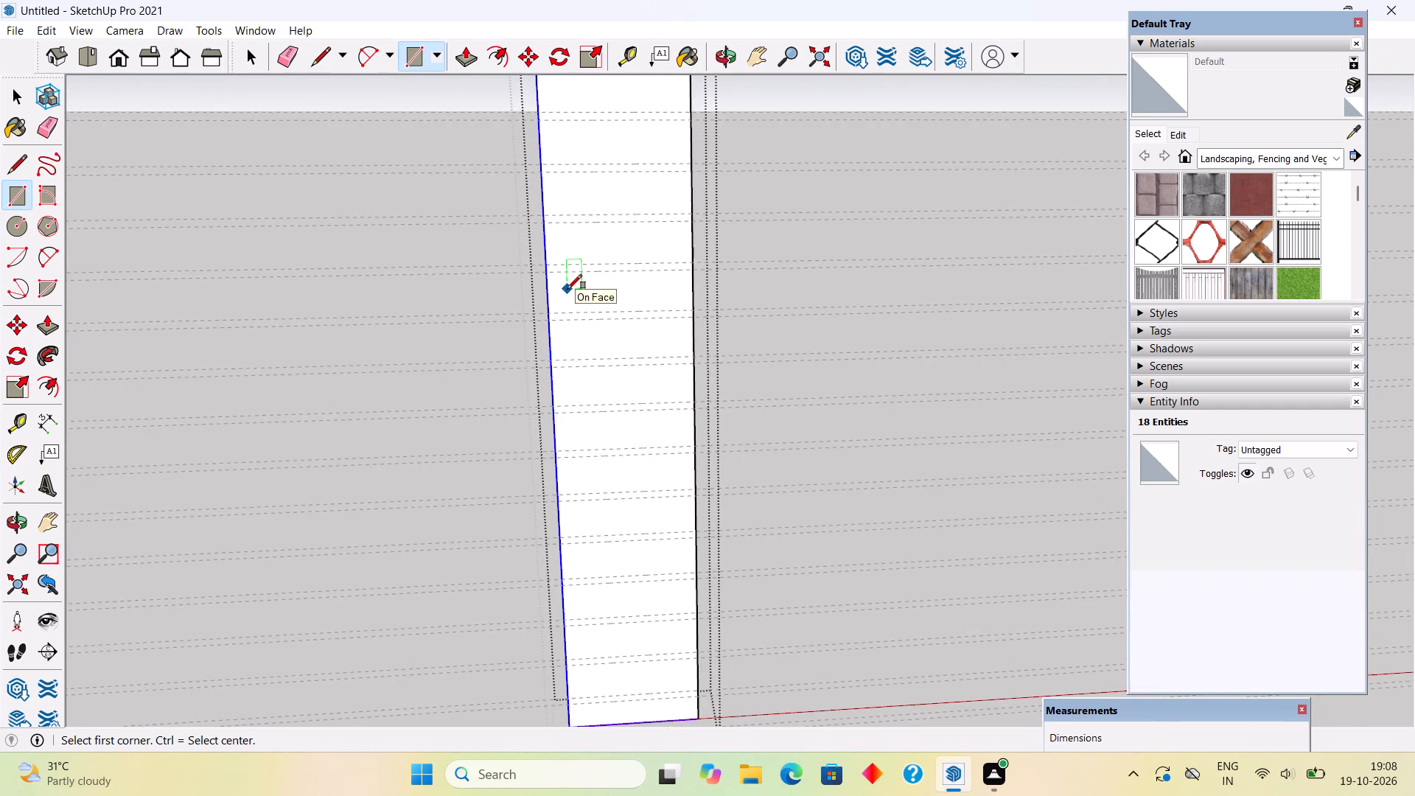
{"action": "scroll", "coordinate": [615, 121], "scroll_direction": "up", "scroll_amount": 5}
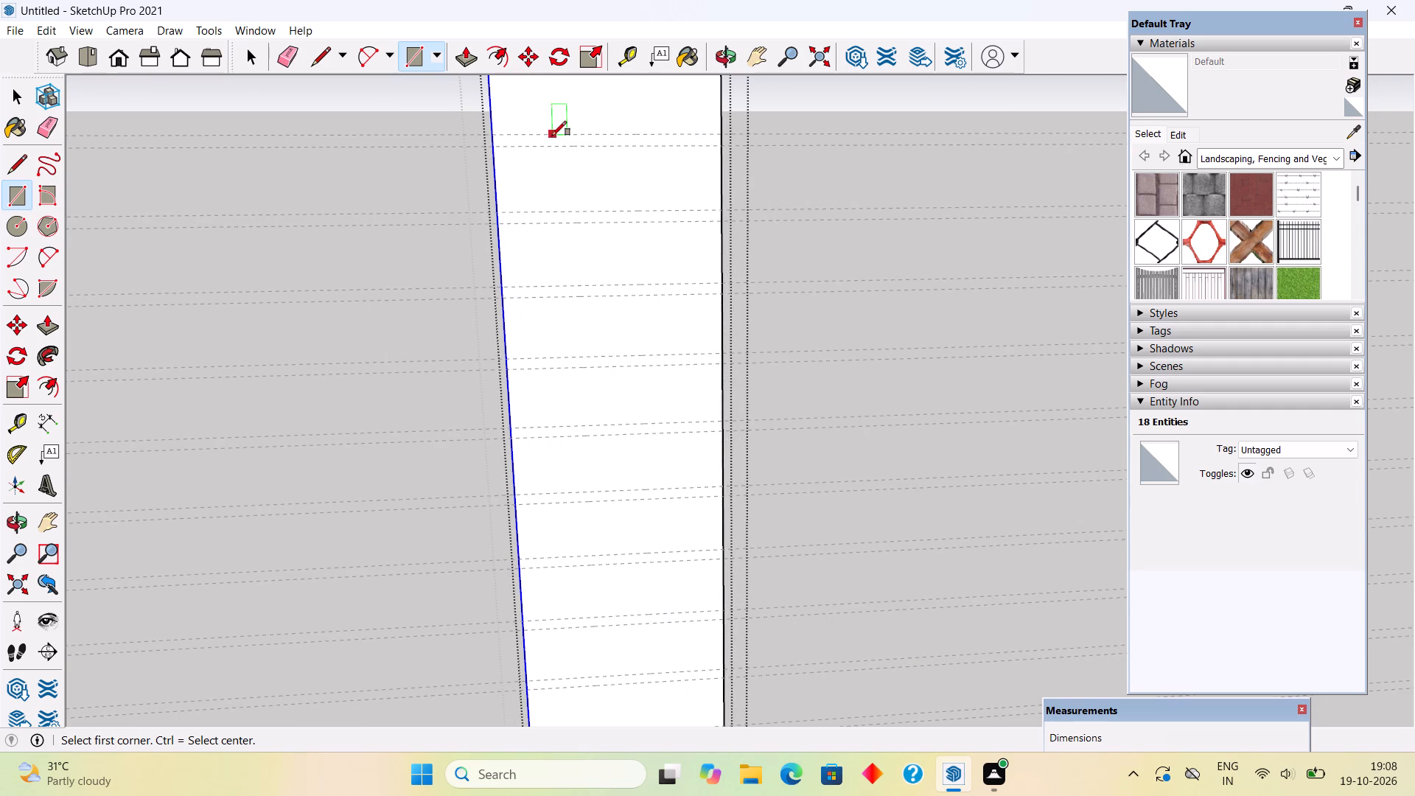
{"action": "left_click", "coordinate": [493, 132]}
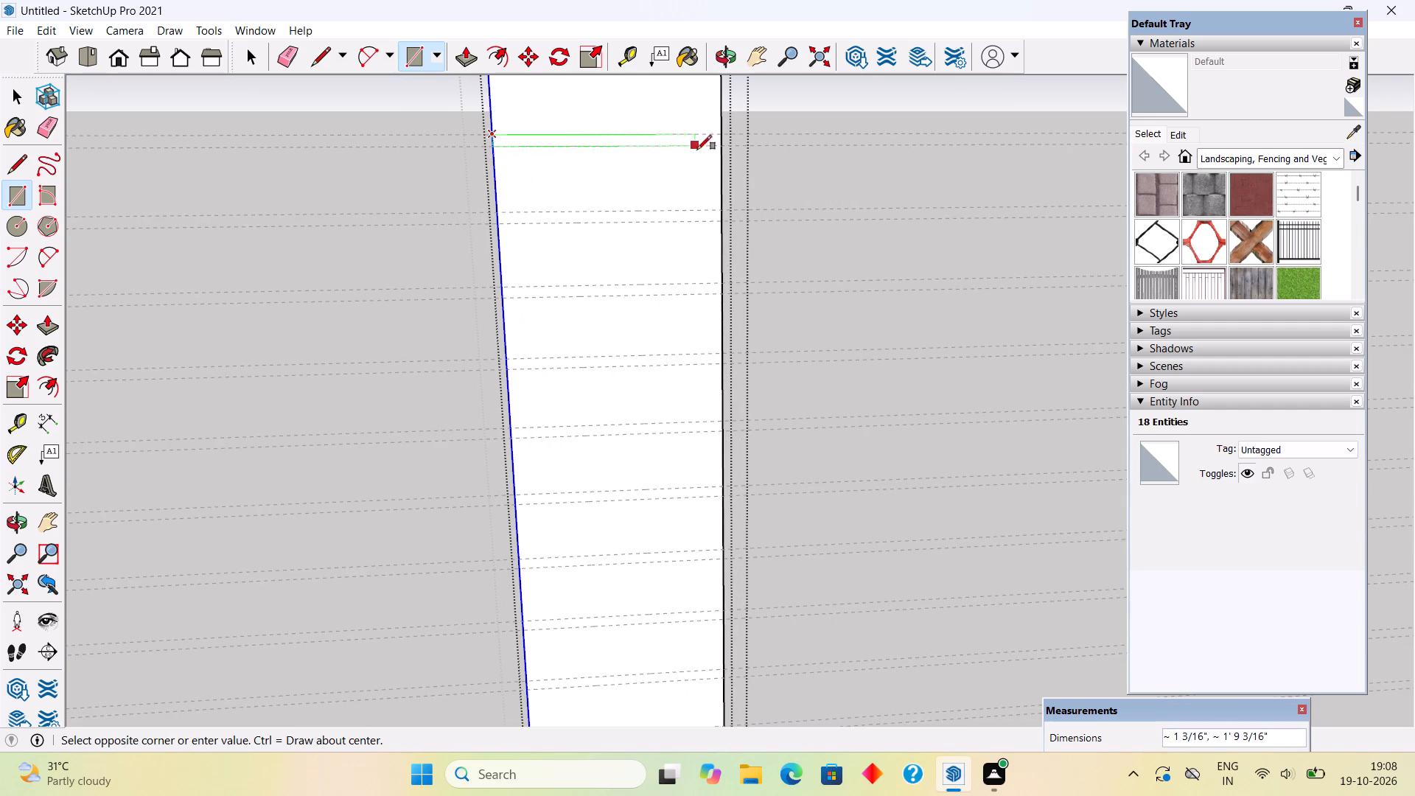
{"action": "left_click", "coordinate": [724, 144]}
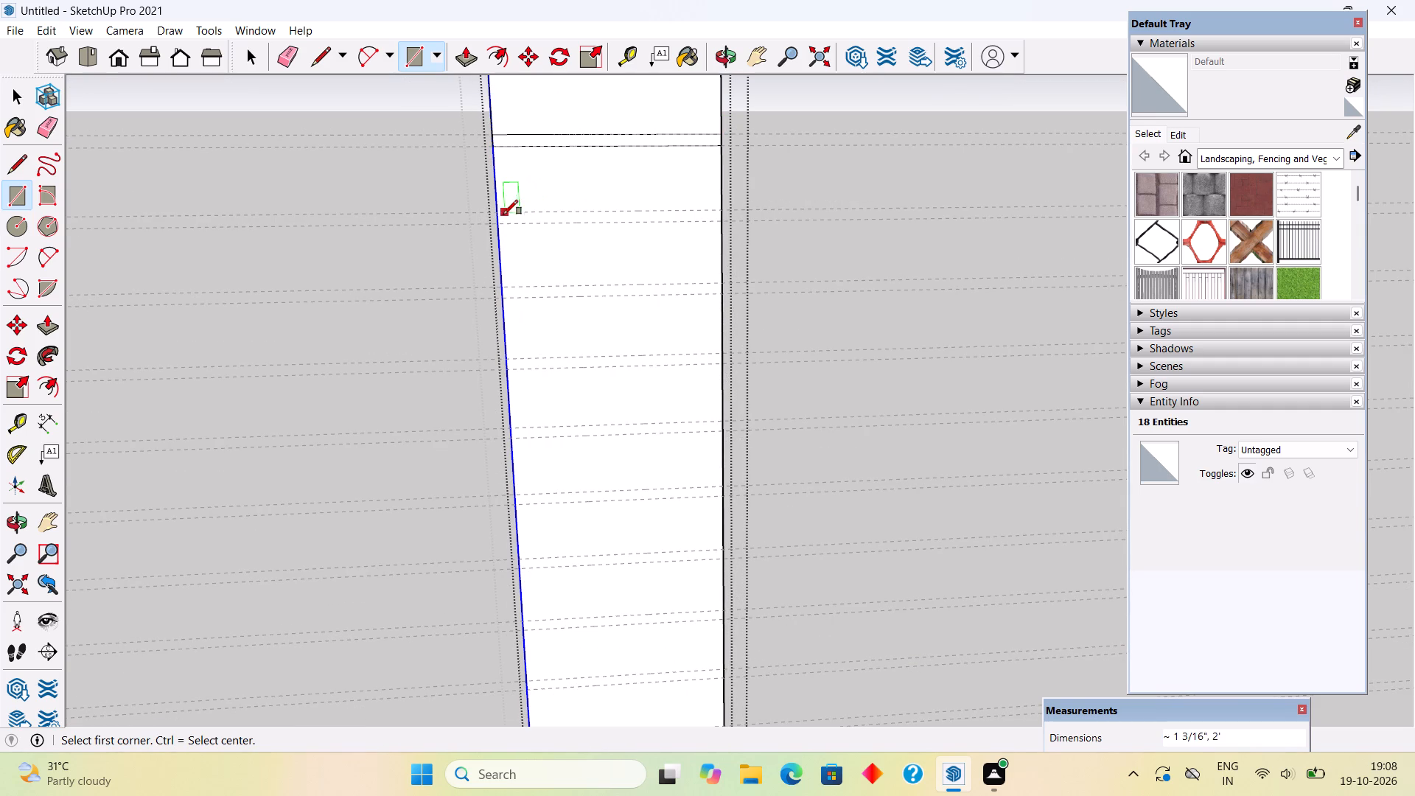
{"action": "left_click", "coordinate": [496, 217]}
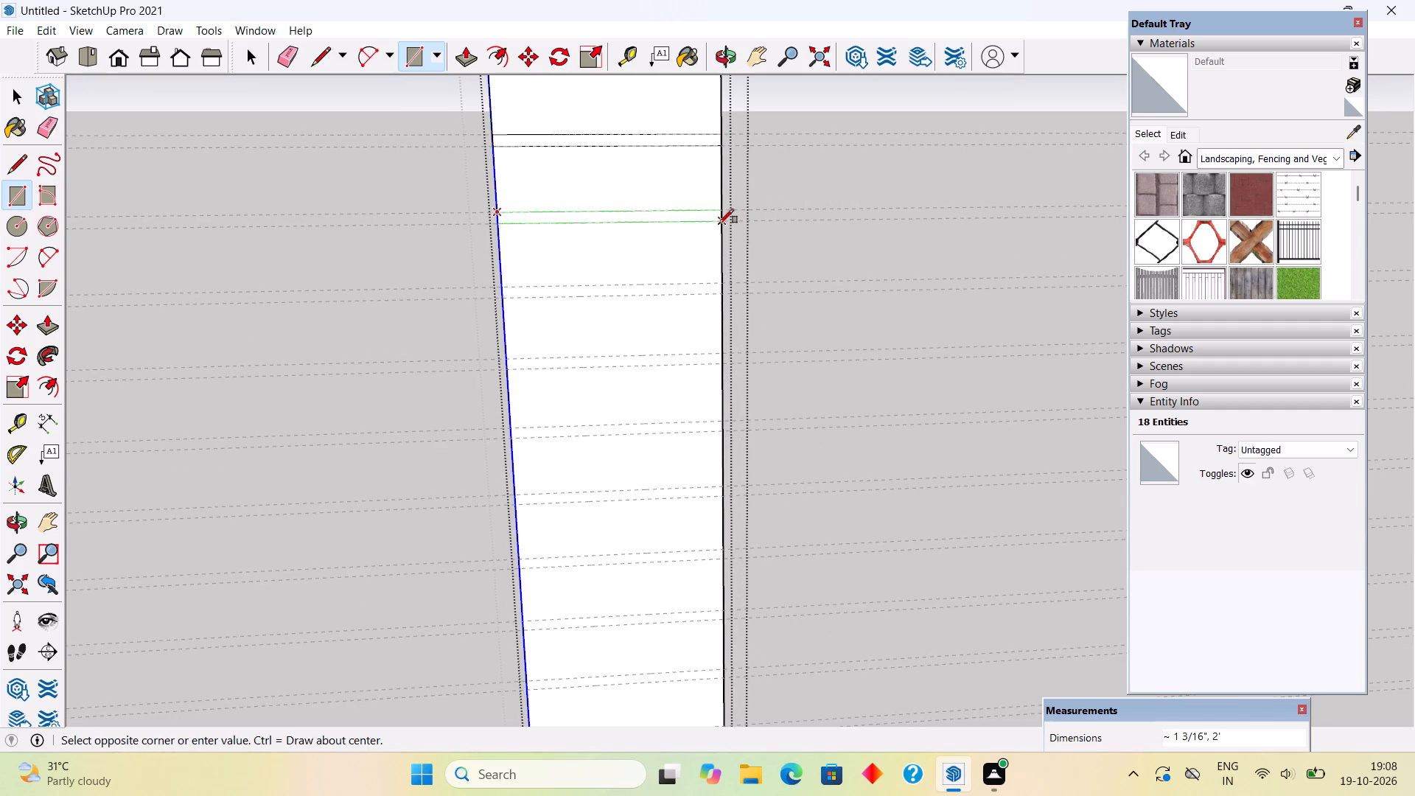
{"action": "left_click", "coordinate": [719, 223]}
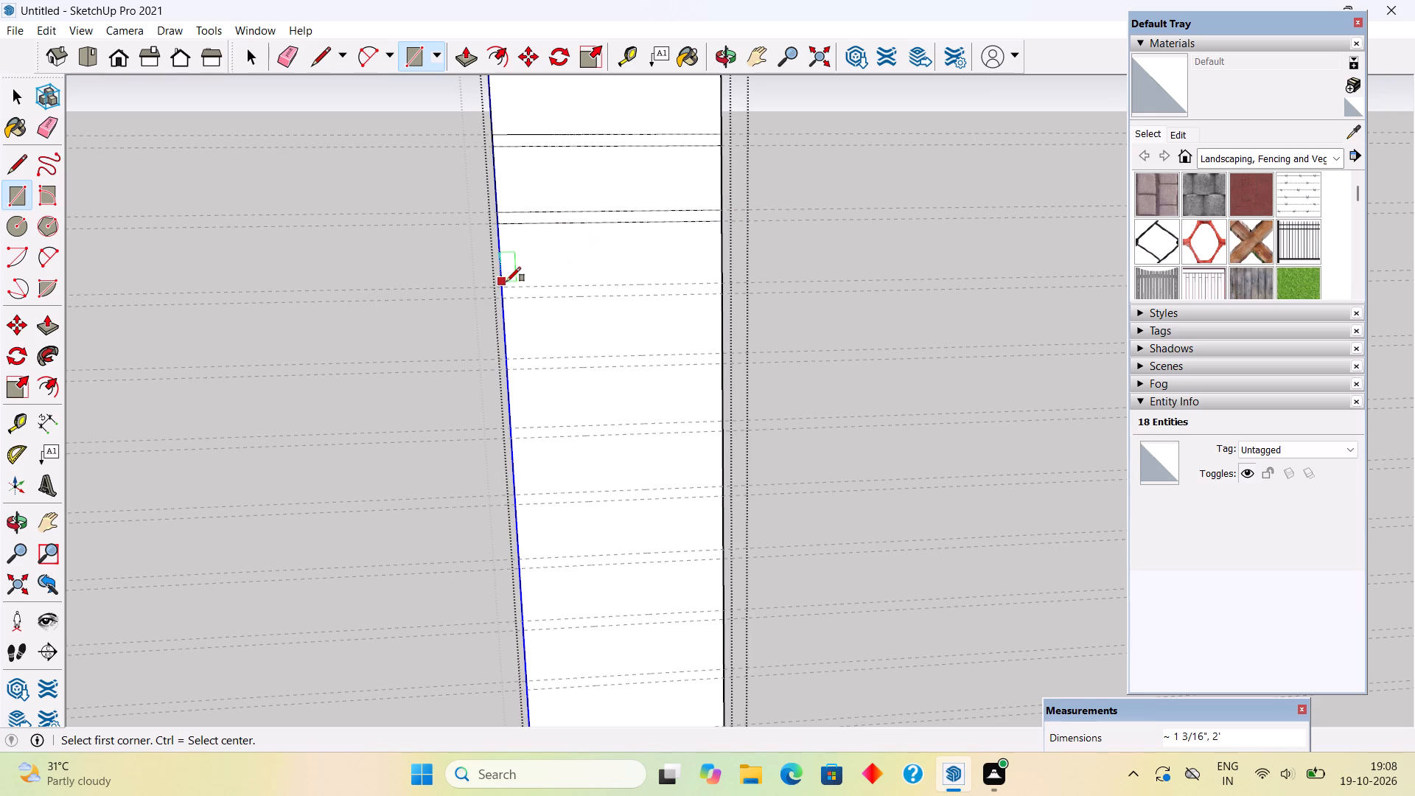
Draw full-width rectangles, about 1 3/16" by 2', within the thirteenth, fourteenth and fifteenth guide pairs from the column's top.
{"action": "left_click", "coordinate": [506, 286]}
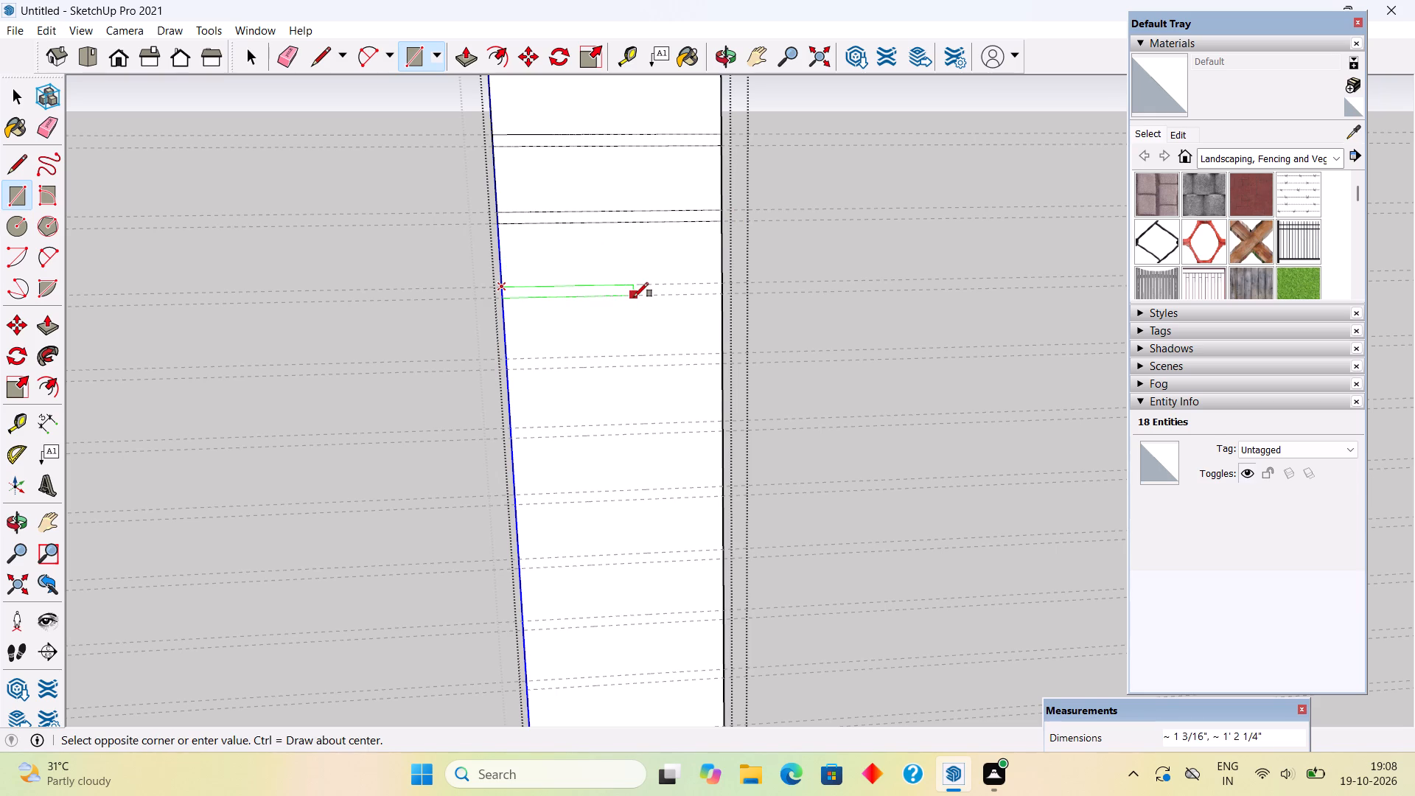
{"action": "left_click", "coordinate": [722, 293]}
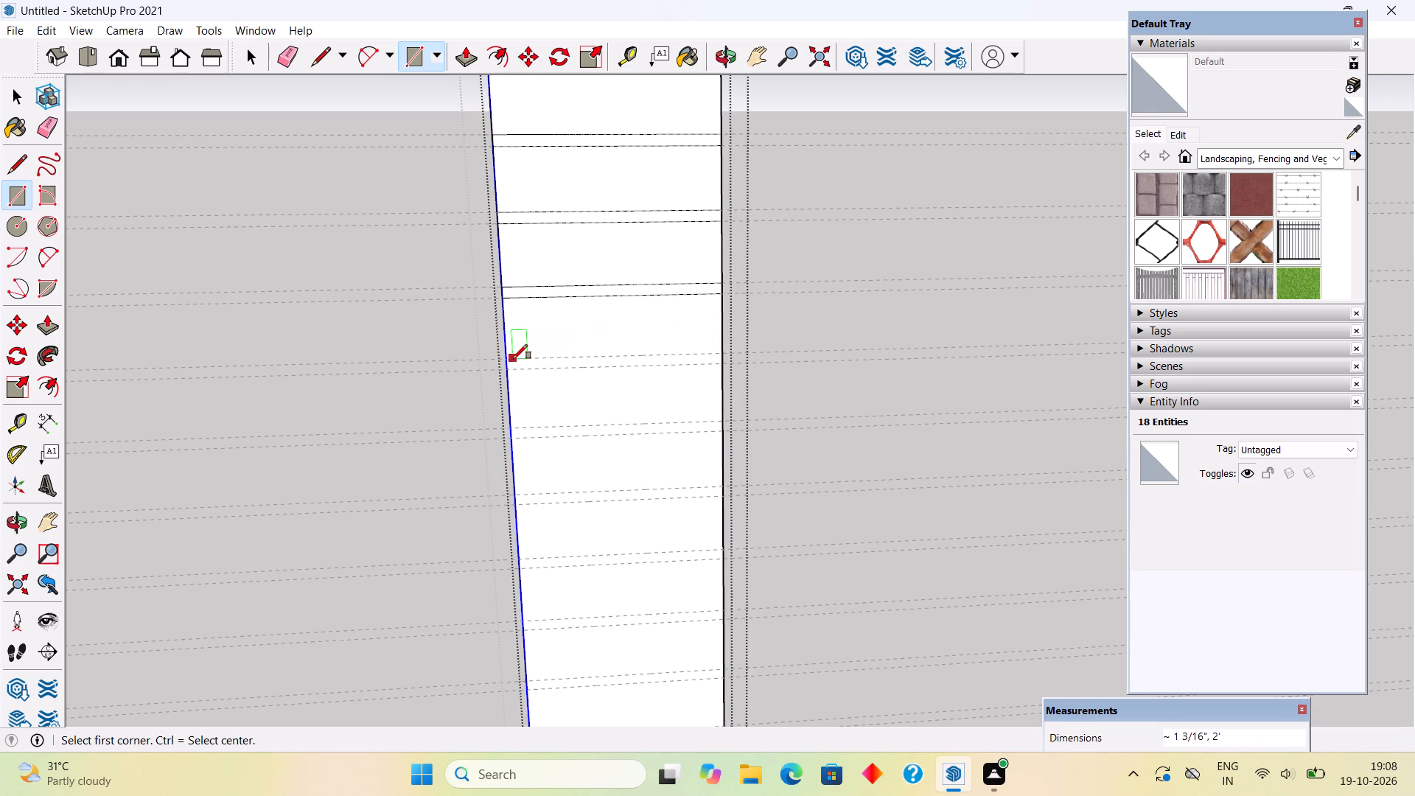
{"action": "left_click", "coordinate": [511, 361]}
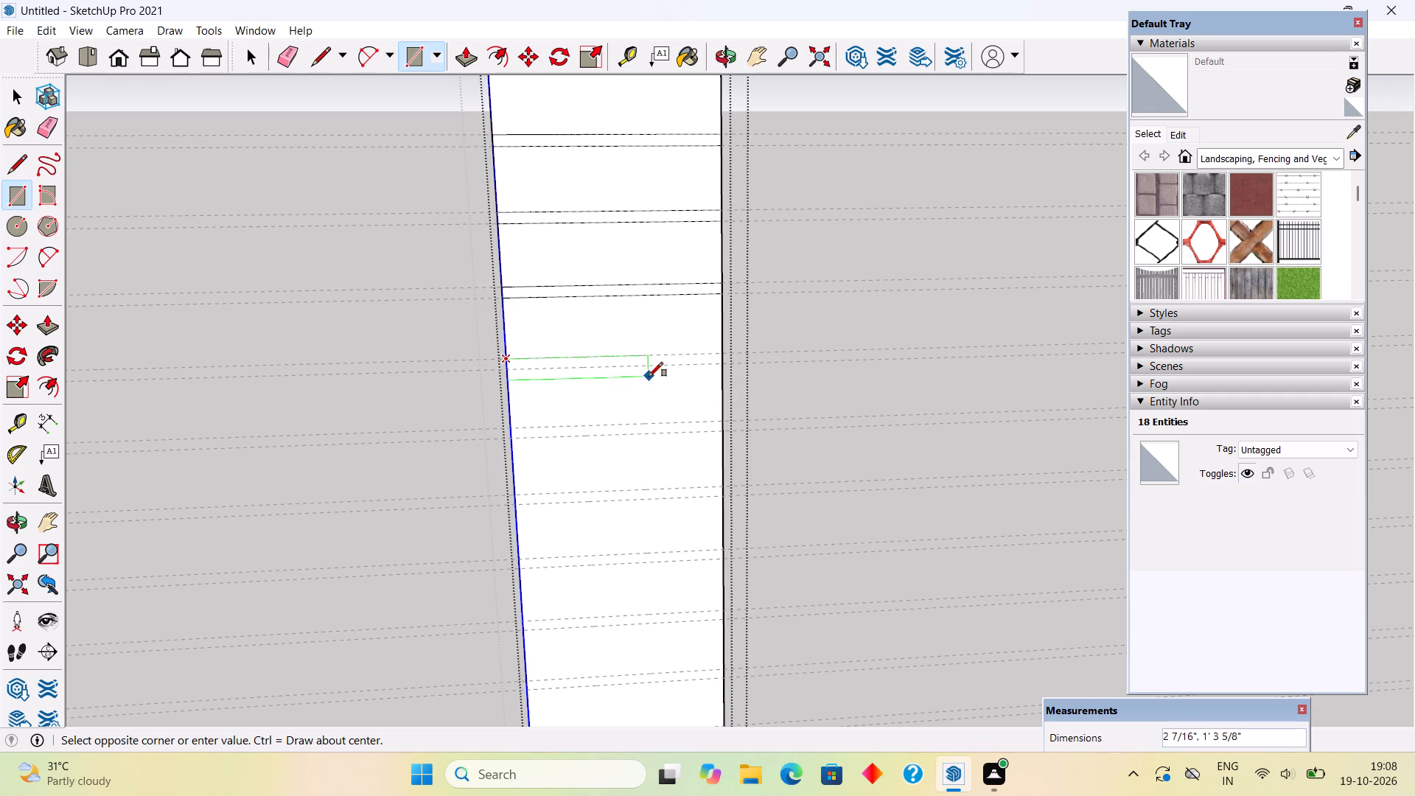
{"action": "left_click", "coordinate": [726, 366]}
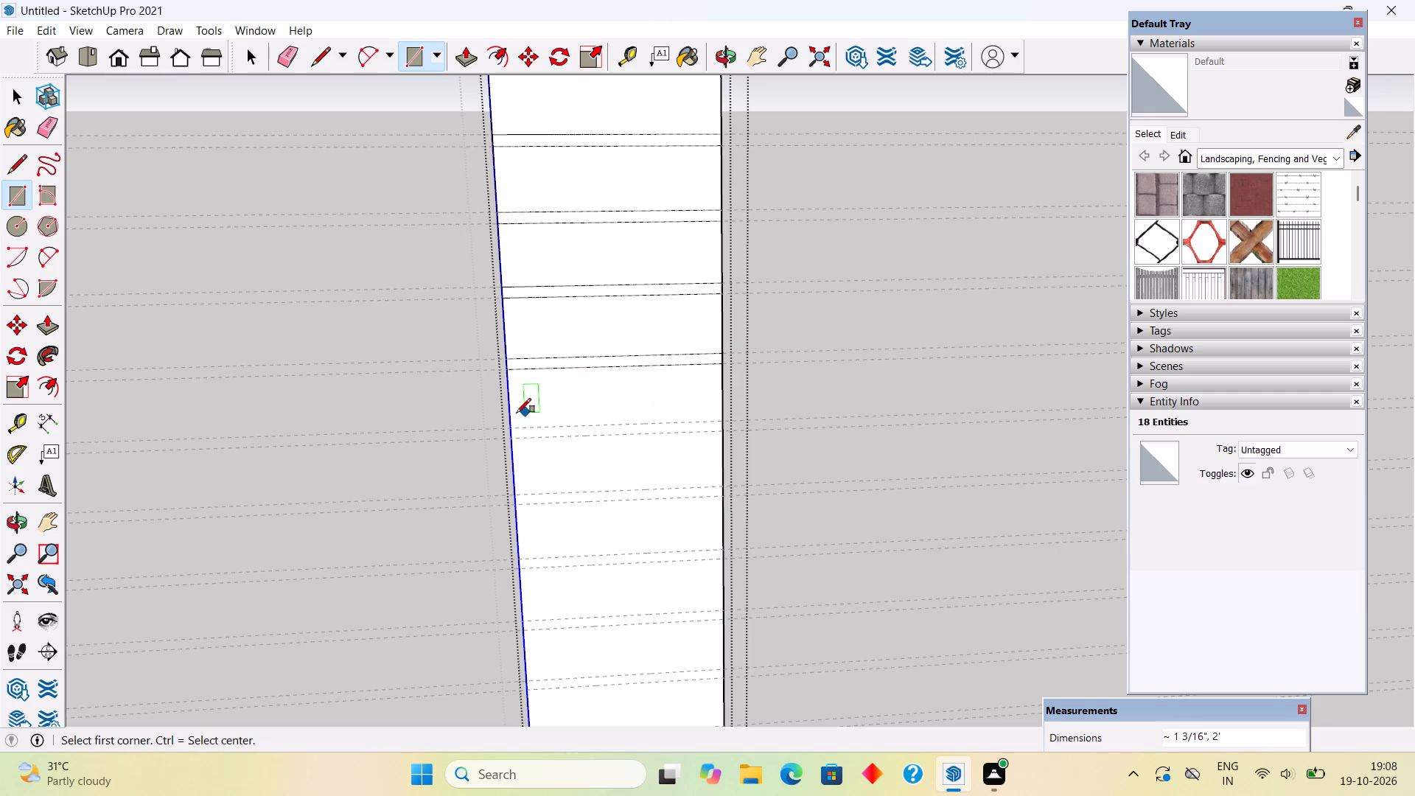
{"action": "left_click", "coordinate": [511, 431]}
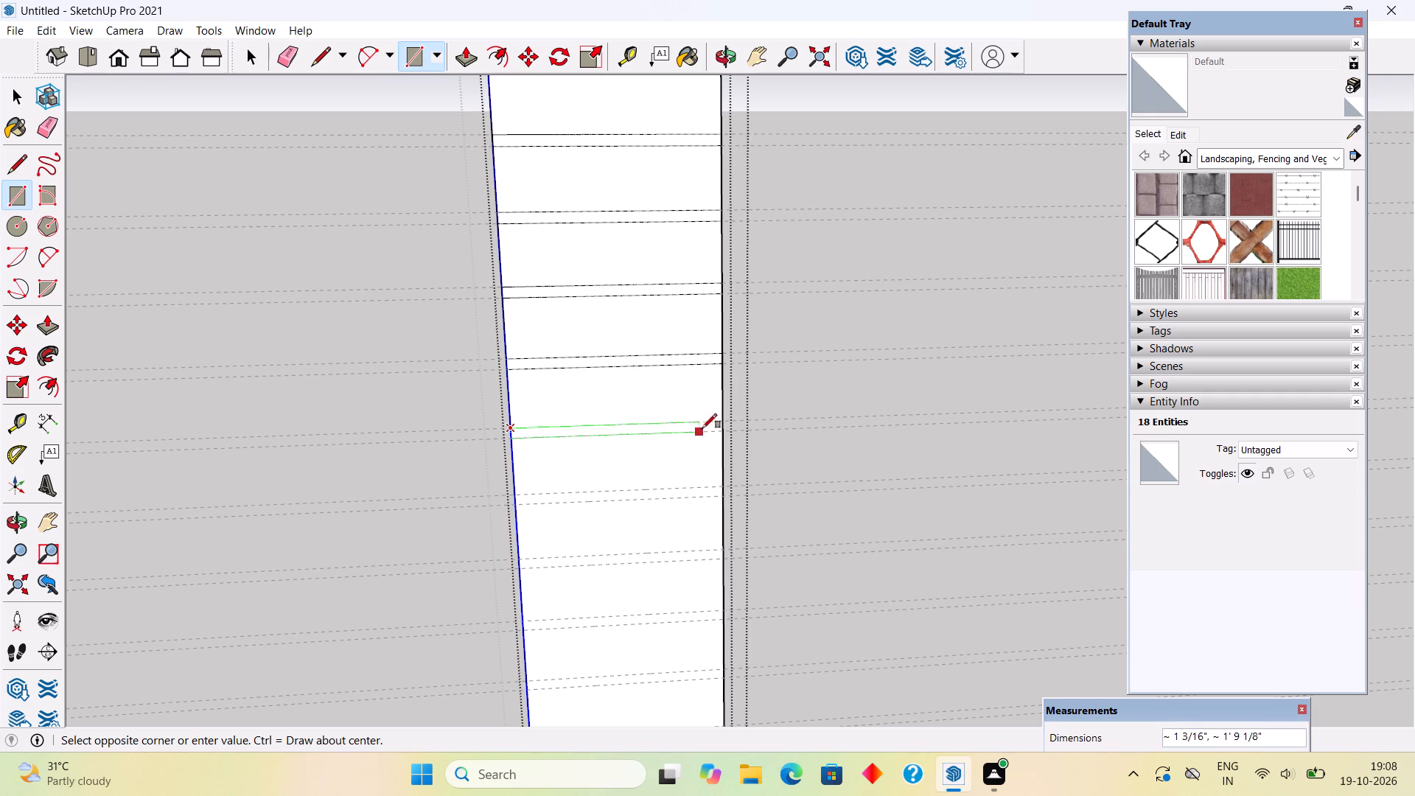
{"action": "left_click", "coordinate": [726, 431]}
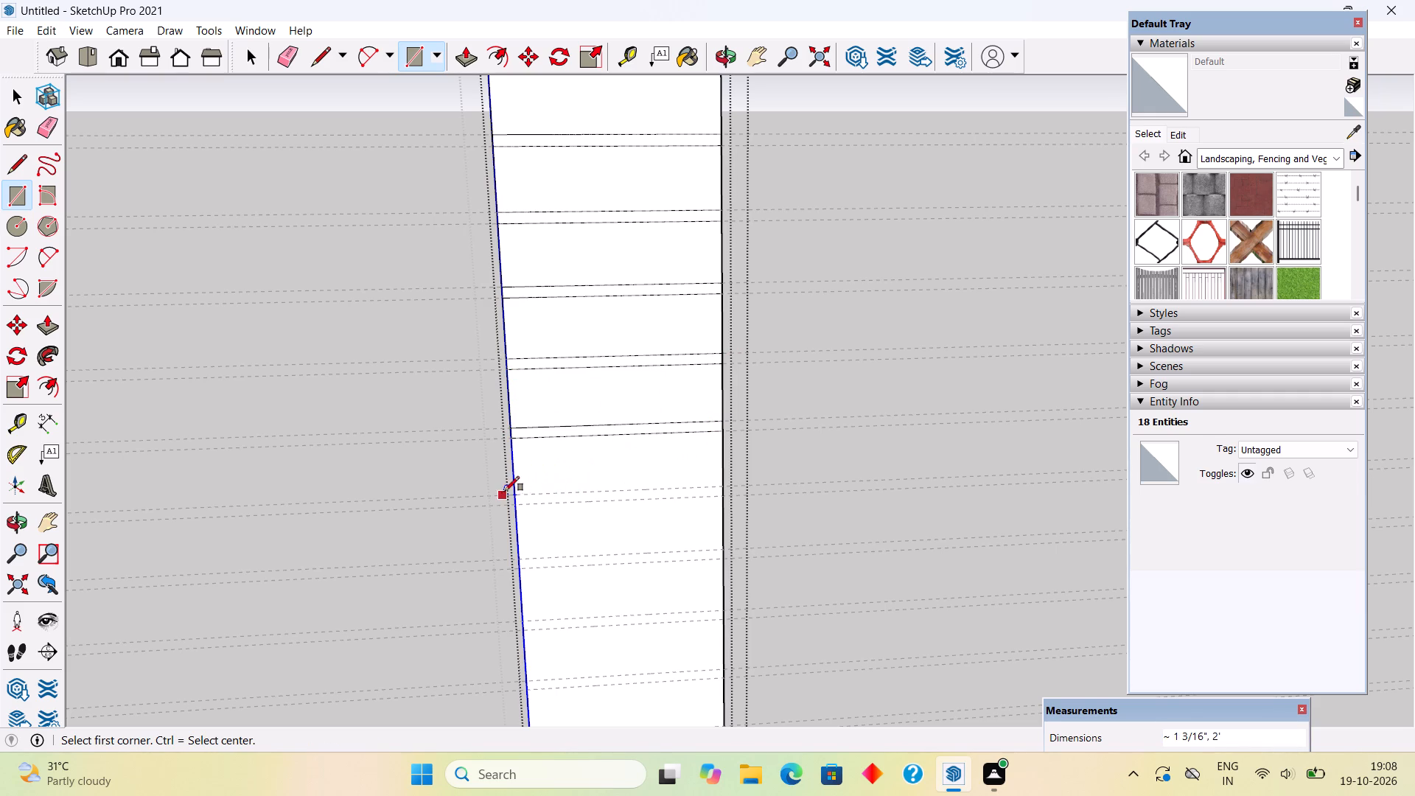
Draw full-width rectangles, about 1 3/16" by 2', within the sixteenth, seventeenth and eighteenth guide pairs from the column's top.
{"action": "left_click", "coordinate": [515, 494]}
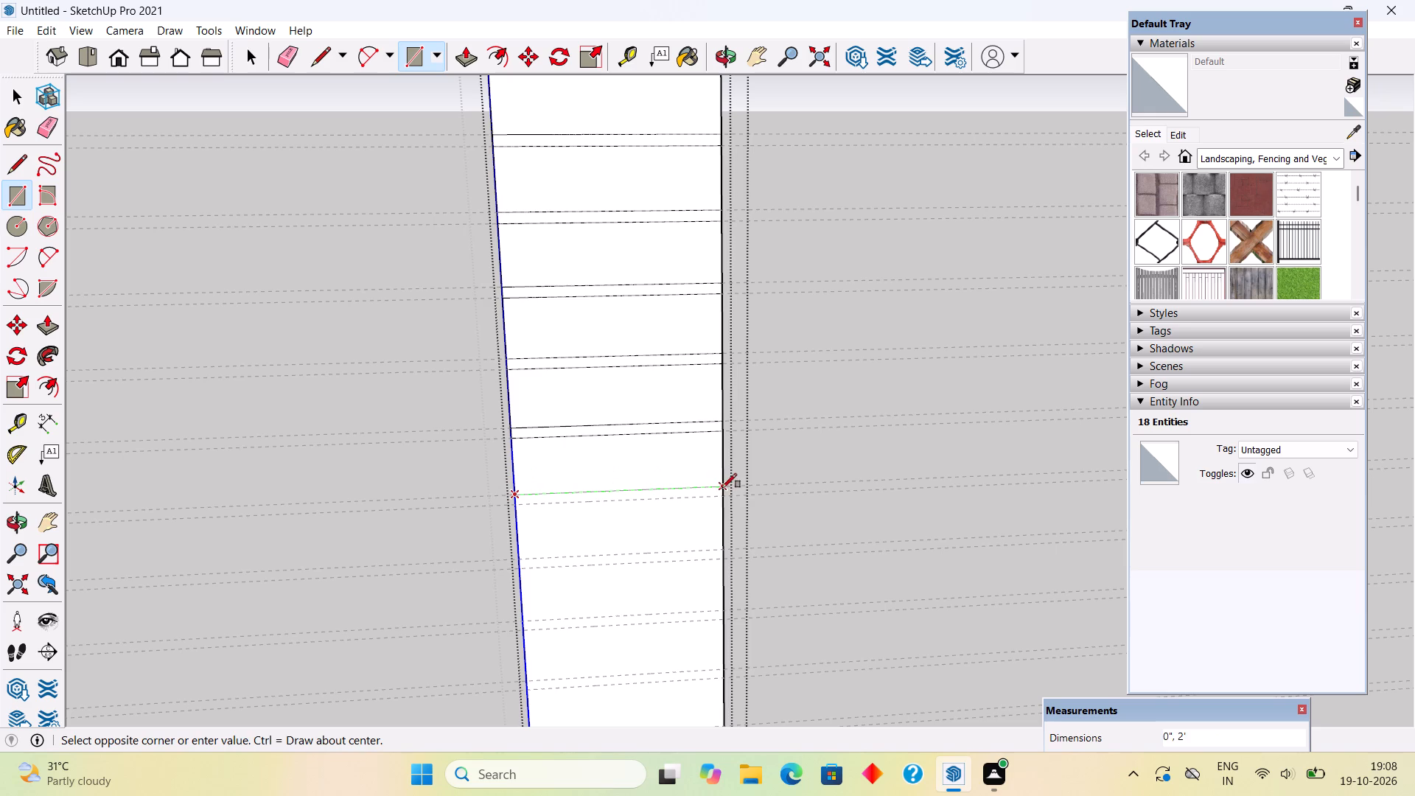
{"action": "left_click", "coordinate": [722, 500]}
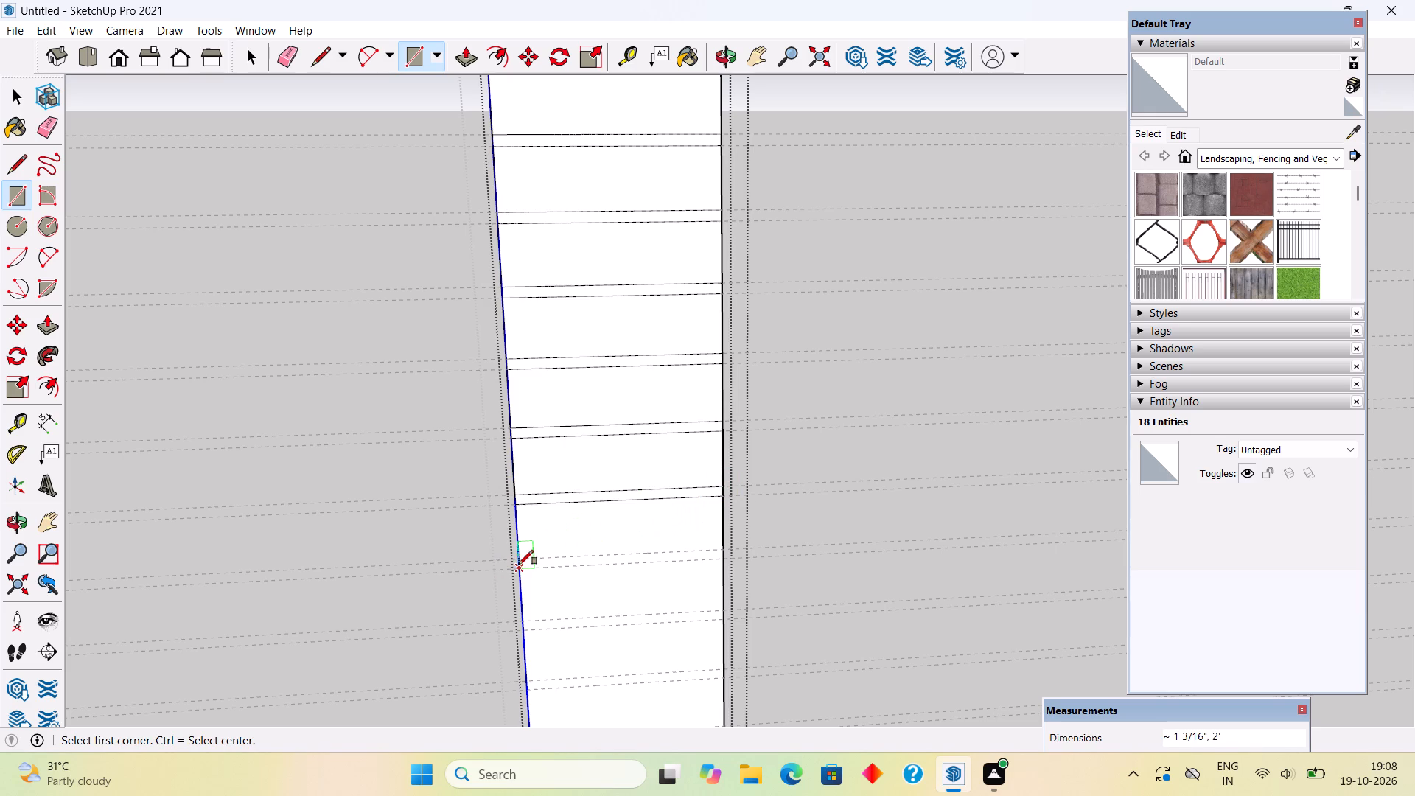
{"action": "left_click", "coordinate": [523, 561]}
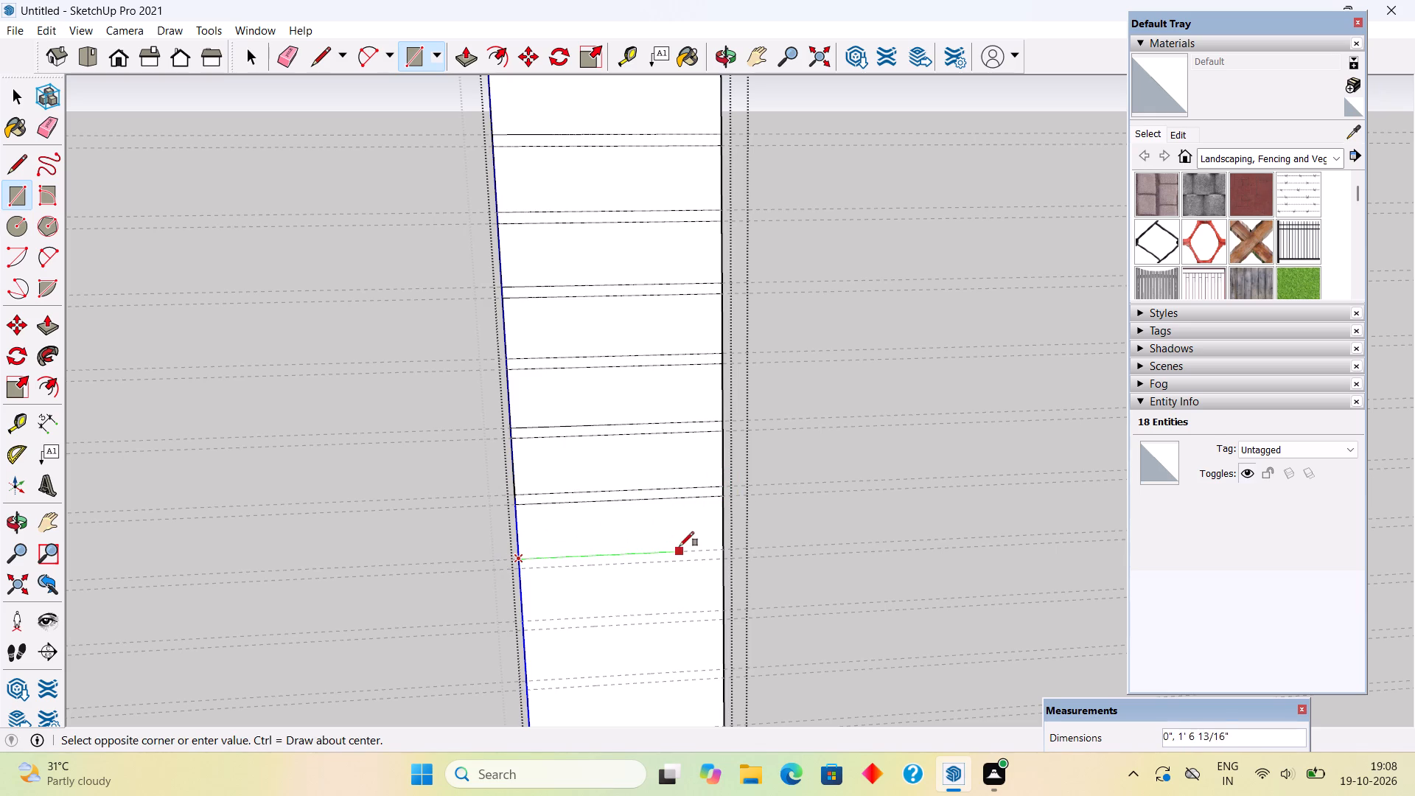
{"action": "left_click", "coordinate": [721, 564]}
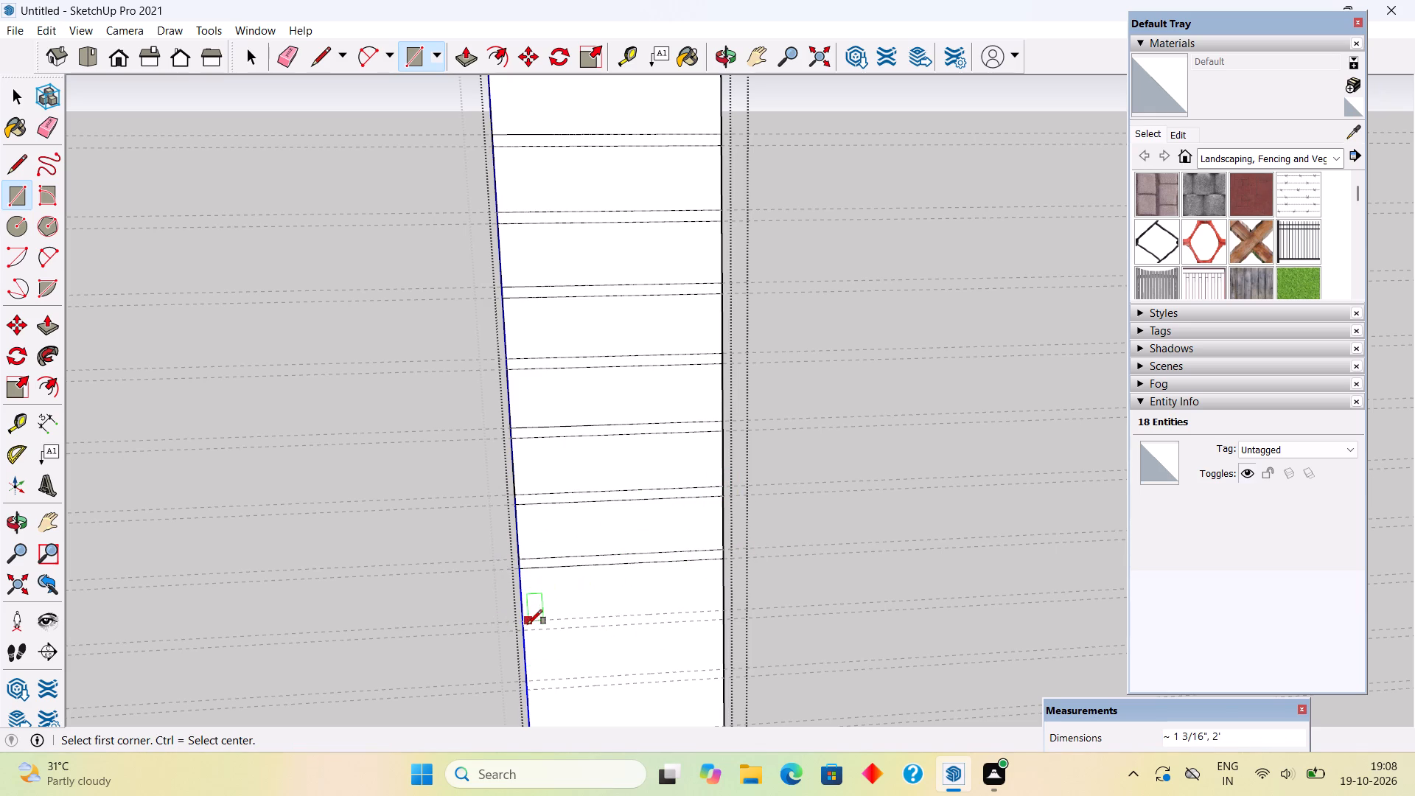
{"action": "left_click", "coordinate": [528, 624]}
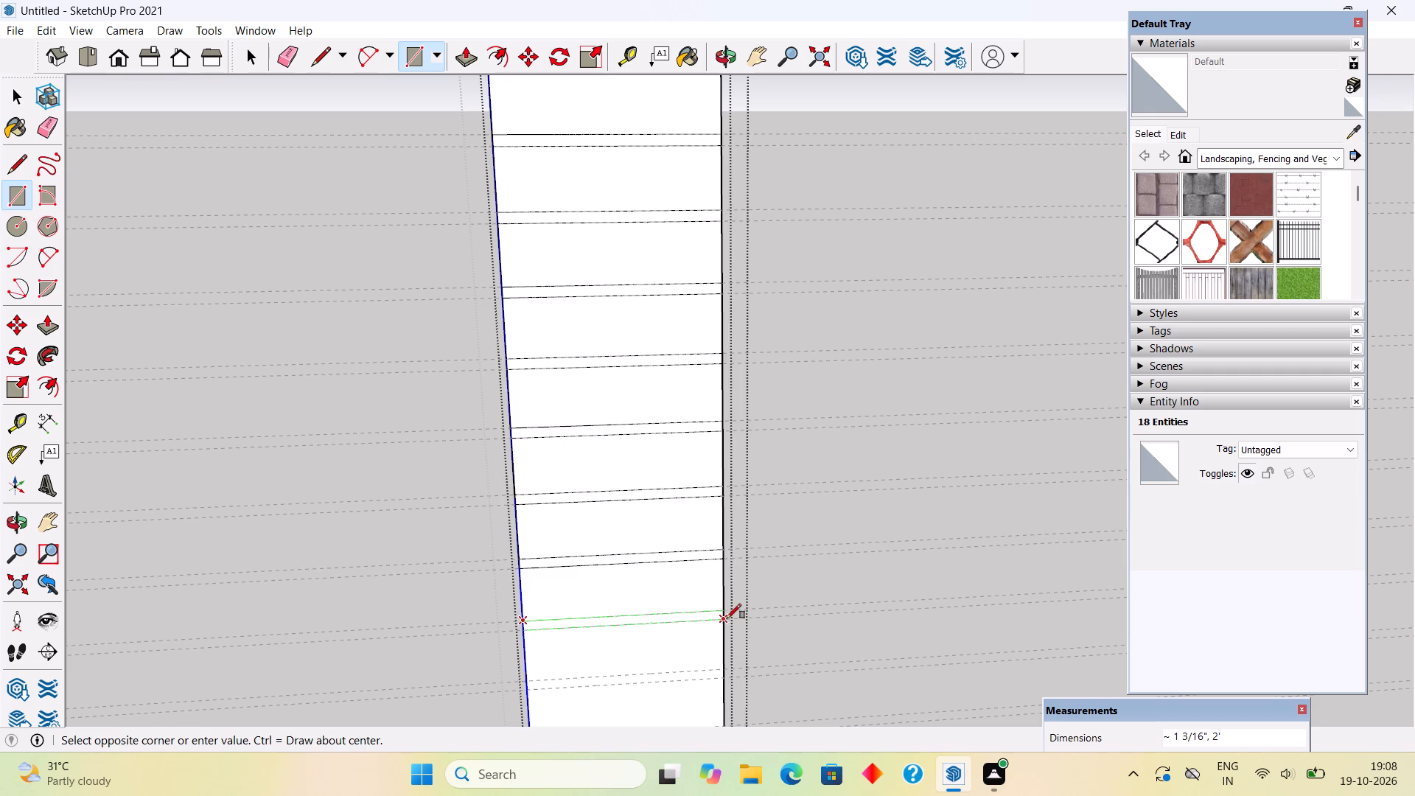
{"action": "left_click", "coordinate": [727, 618]}
Draw full-width rectangles, about 1 3/16" by 2', within the nineteenth, twentieth and twenty-first guide pairs from the column's top.
{"action": "scroll", "coordinate": [708, 516], "scroll_direction": "down", "scroll_amount": 4}
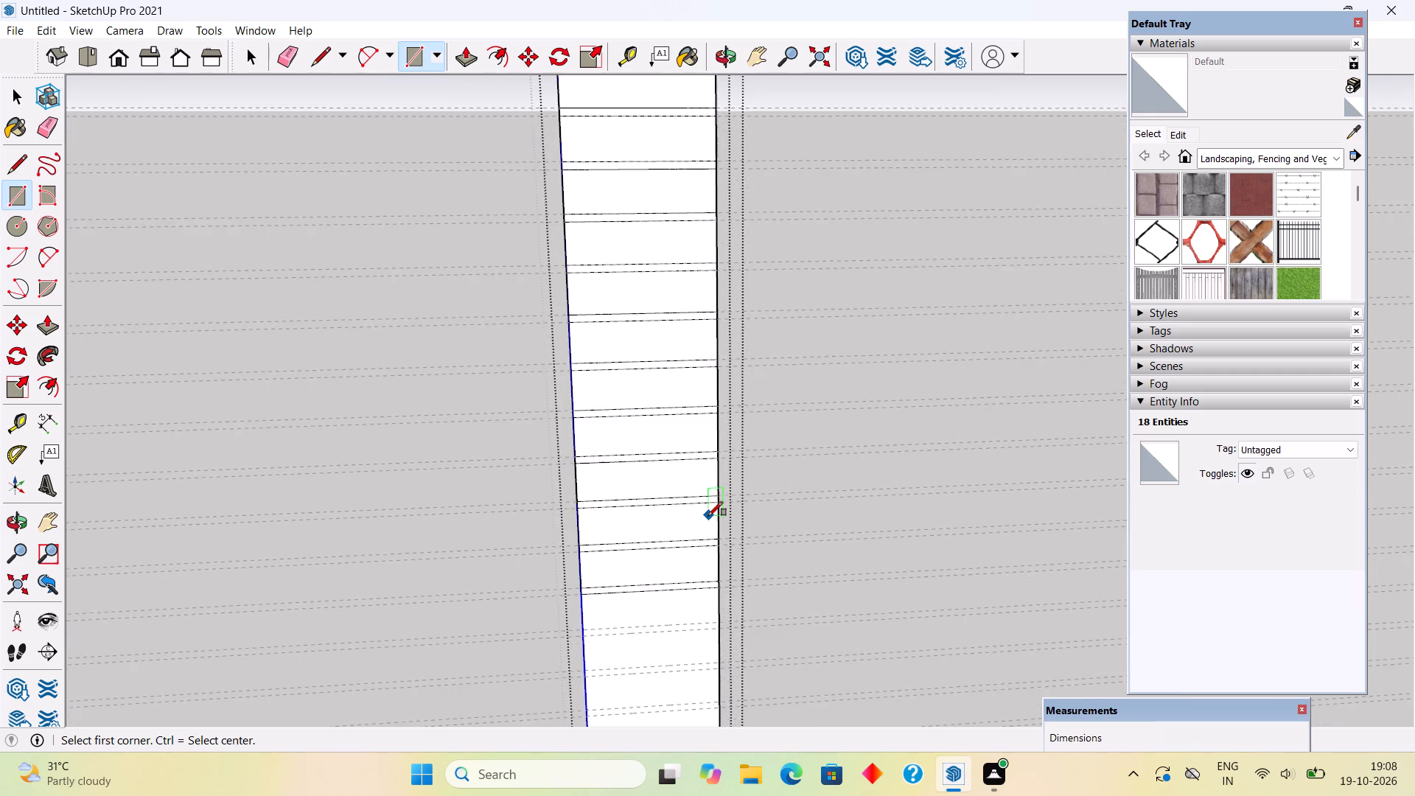
{"action": "scroll", "coordinate": [707, 500], "scroll_direction": "down", "scroll_amount": 9}
{"action": "scroll", "coordinate": [697, 699], "scroll_direction": "up", "scroll_amount": 15}
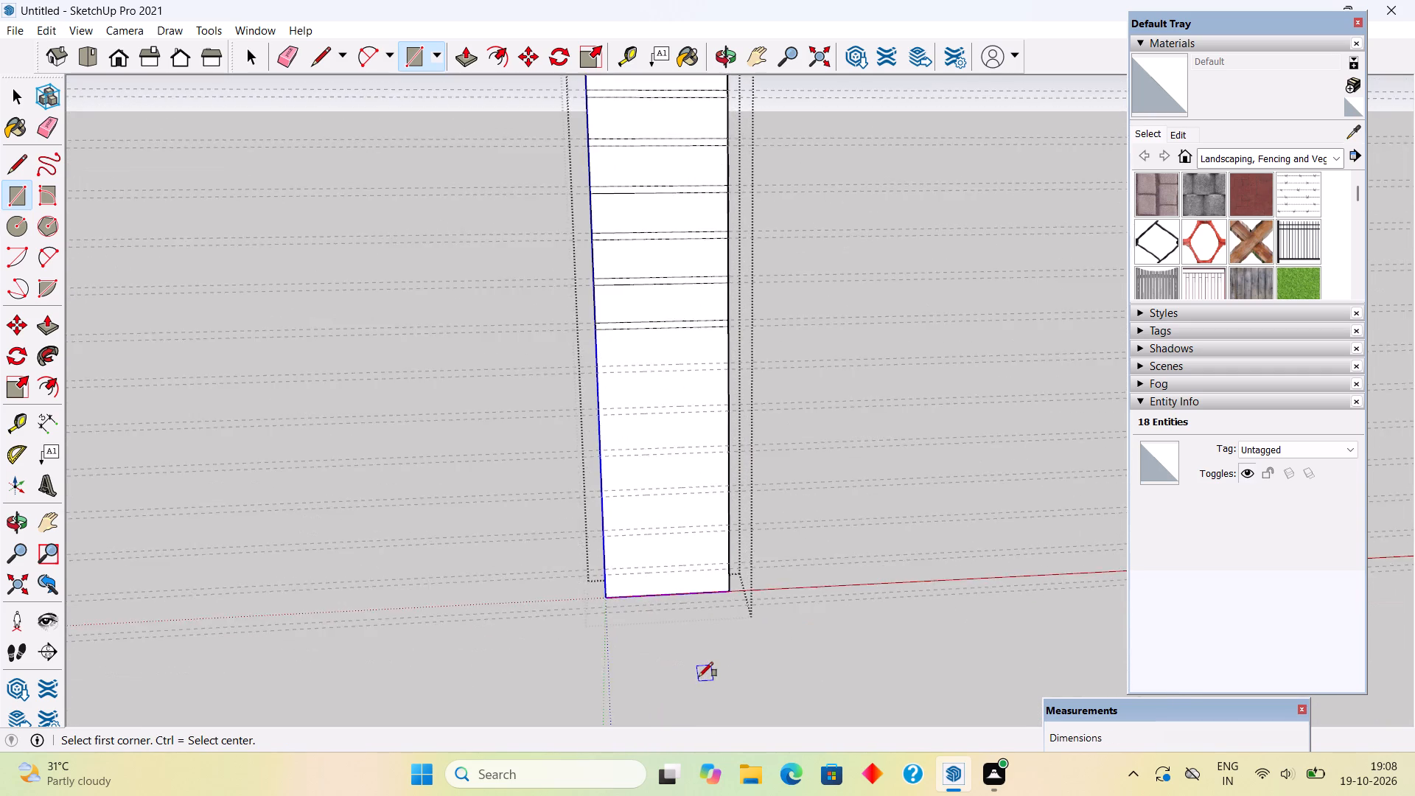
{"action": "scroll", "coordinate": [699, 677], "scroll_direction": "up", "scroll_amount": 3}
{"action": "scroll", "coordinate": [635, 199], "scroll_direction": "up", "scroll_amount": 3}
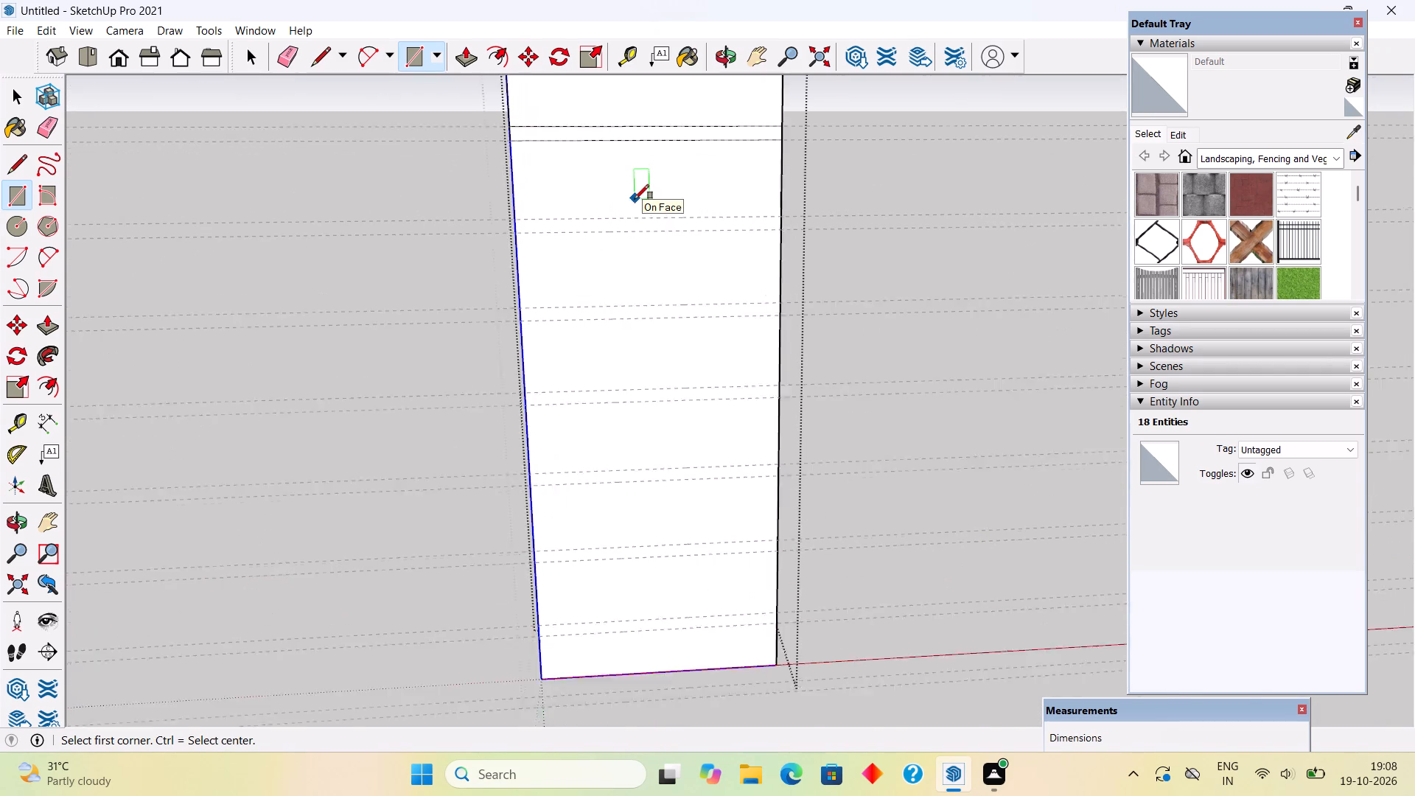
{"action": "scroll", "coordinate": [635, 199], "scroll_direction": "up", "scroll_amount": 1}
{"action": "left_click", "coordinate": [506, 219]}
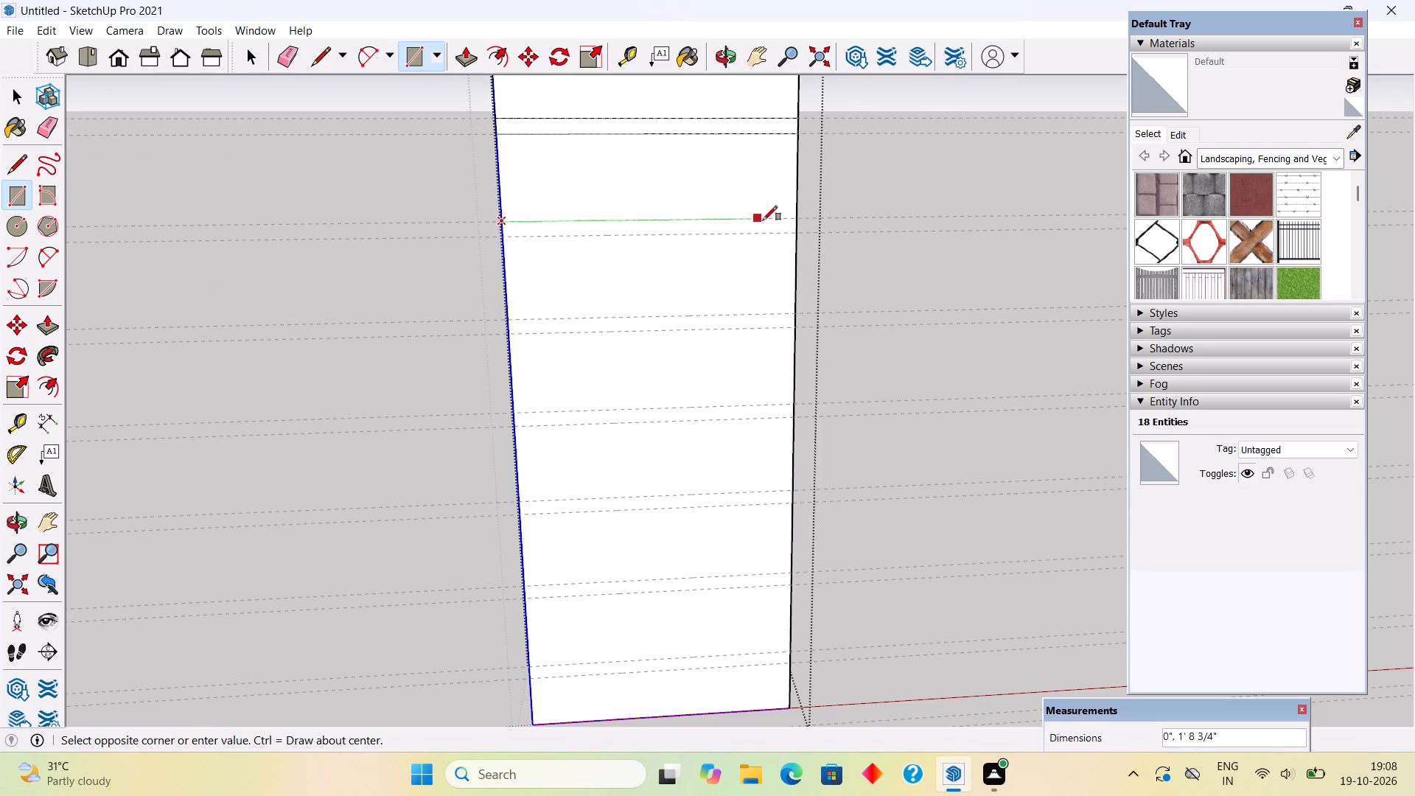
{"action": "left_click", "coordinate": [794, 234]}
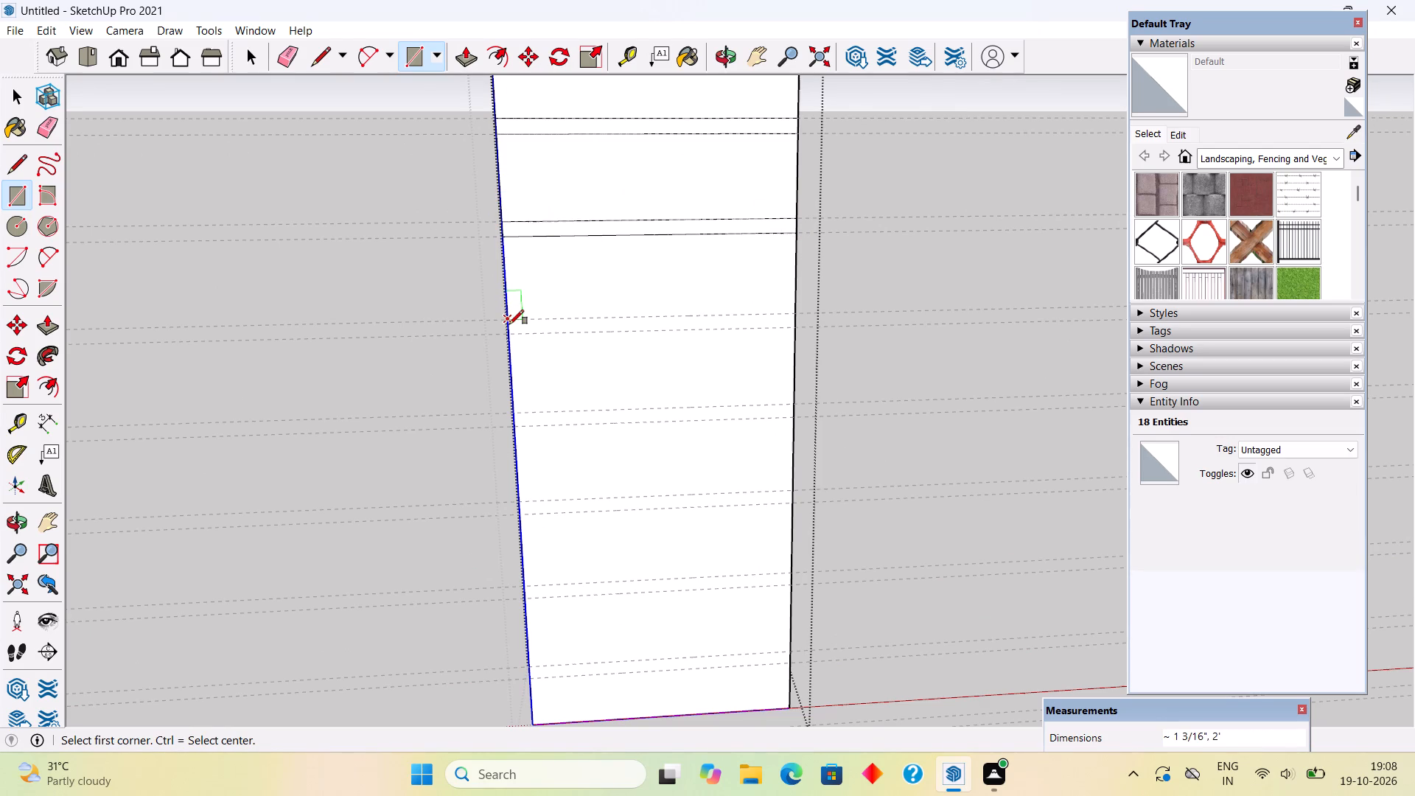
{"action": "left_click", "coordinate": [509, 324]}
{"action": "left_click", "coordinate": [791, 326]}
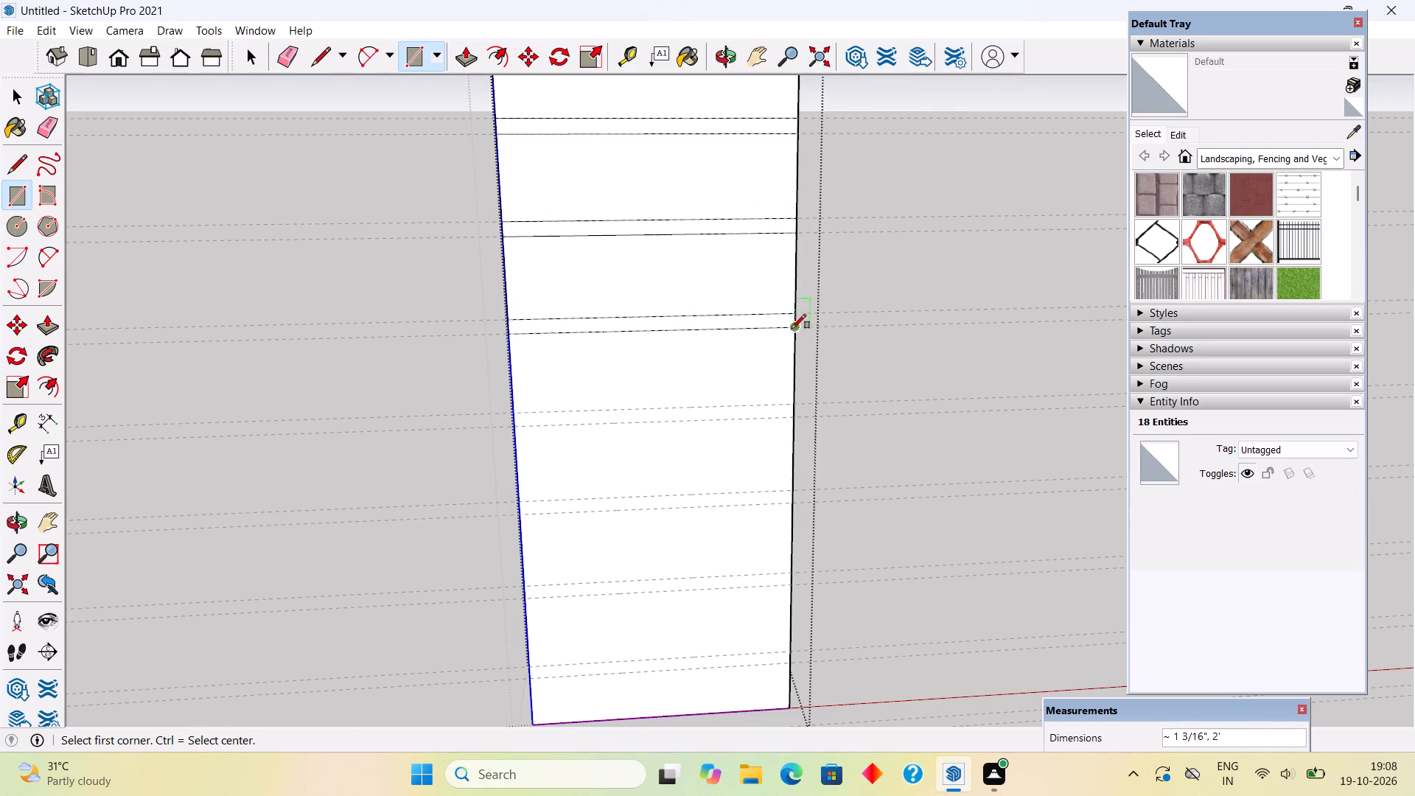
{"action": "left_click", "coordinate": [509, 418]}
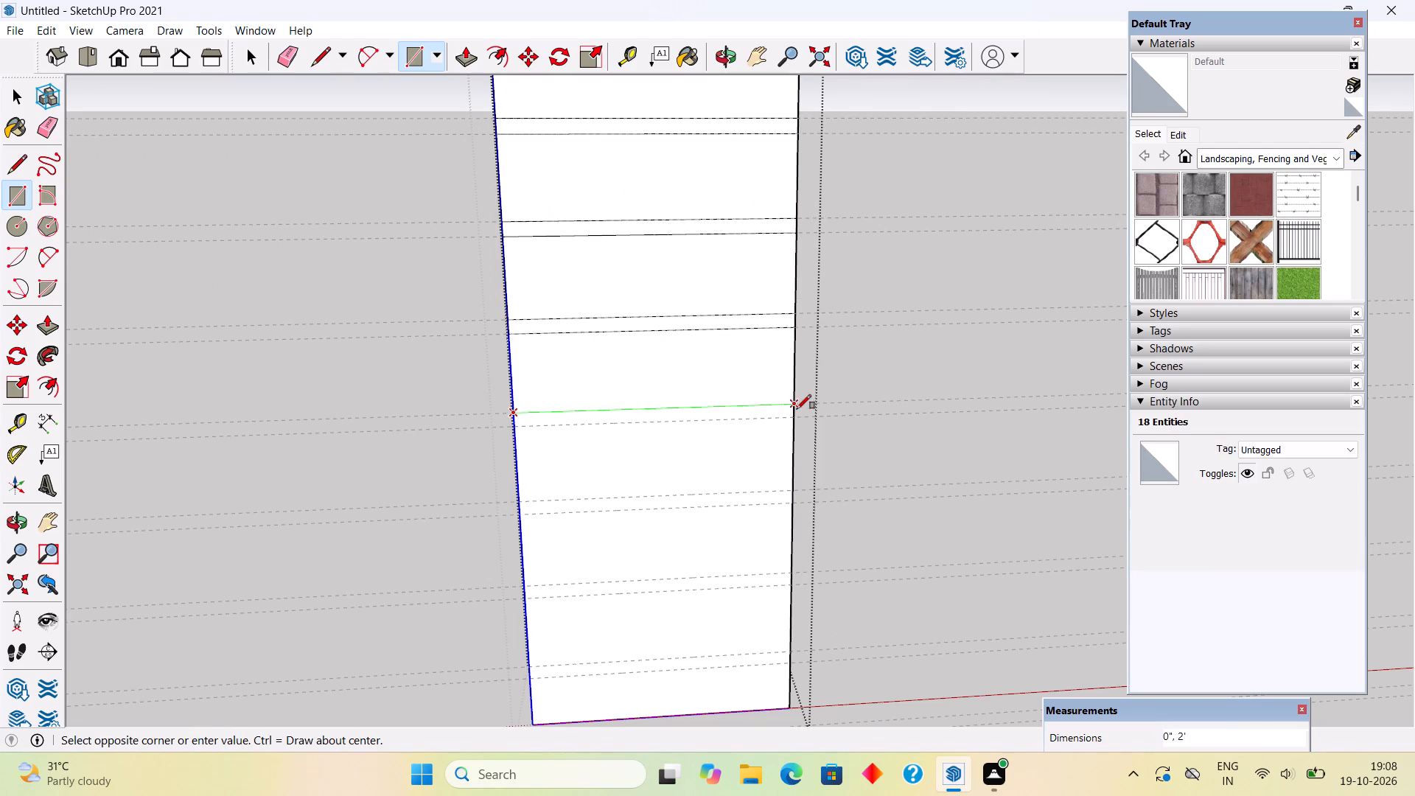
{"action": "left_click", "coordinate": [794, 417]}
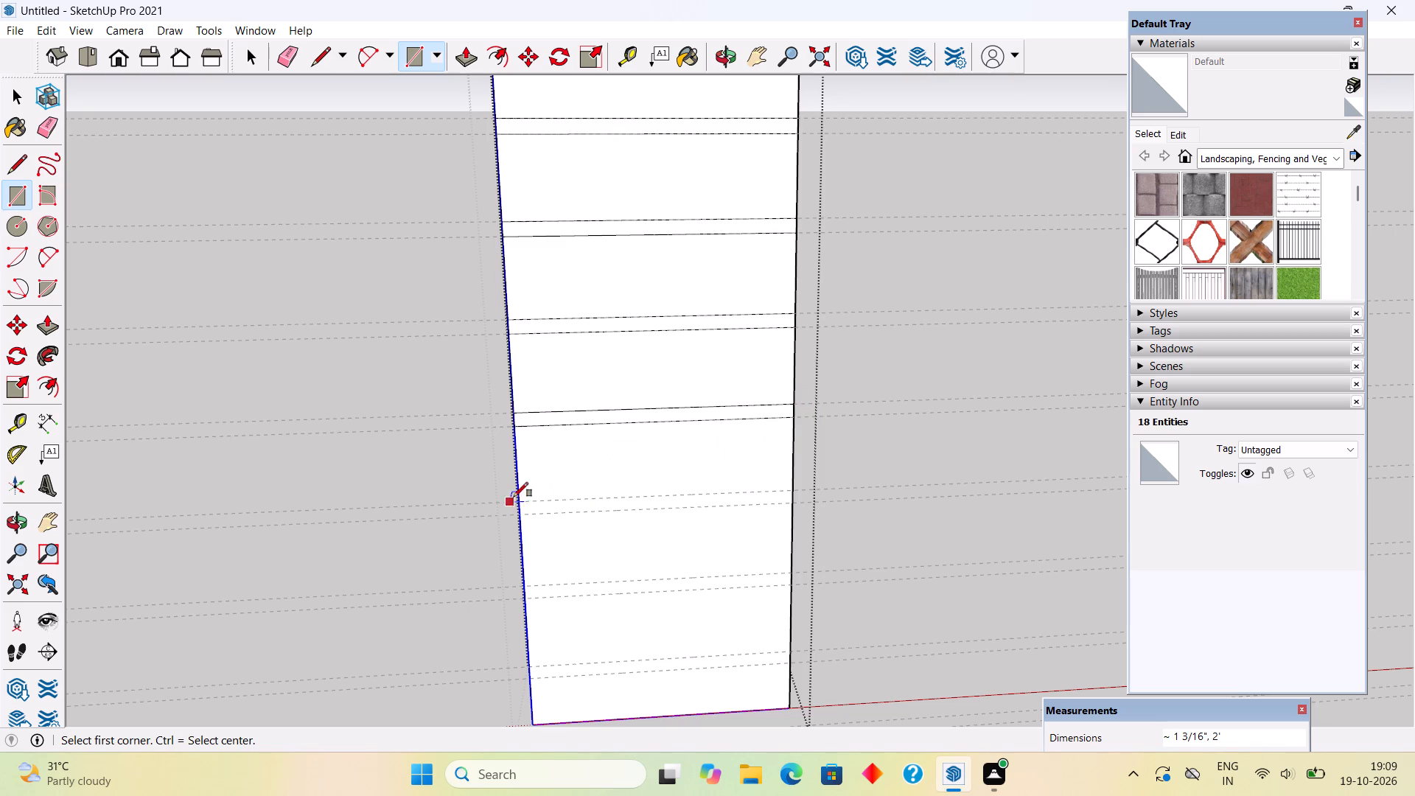
Draw full-width rectangles, about 1 3/16" by 2', within the last three guide pairs above the column's base.
{"action": "left_click", "coordinate": [519, 497]}
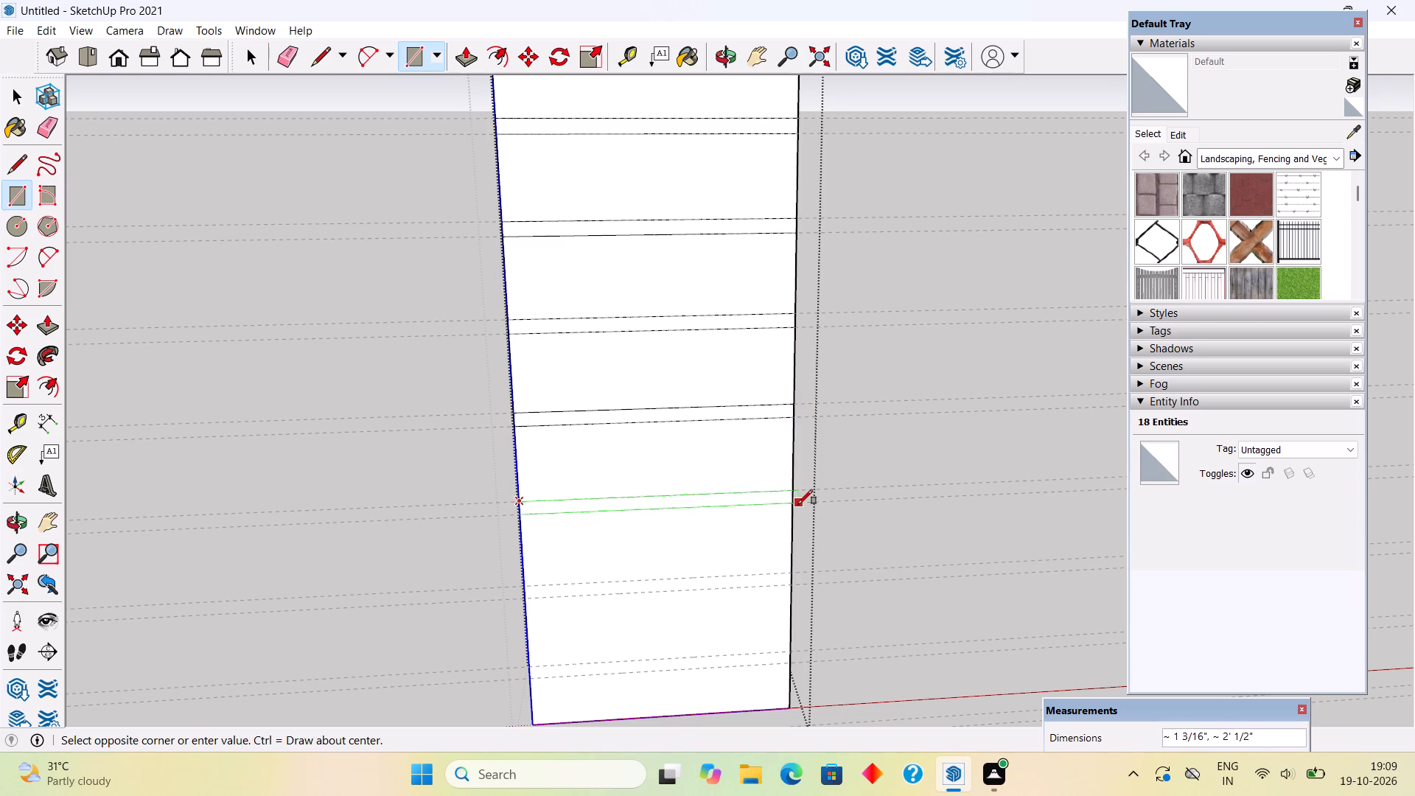
{"action": "left_click", "coordinate": [796, 506]}
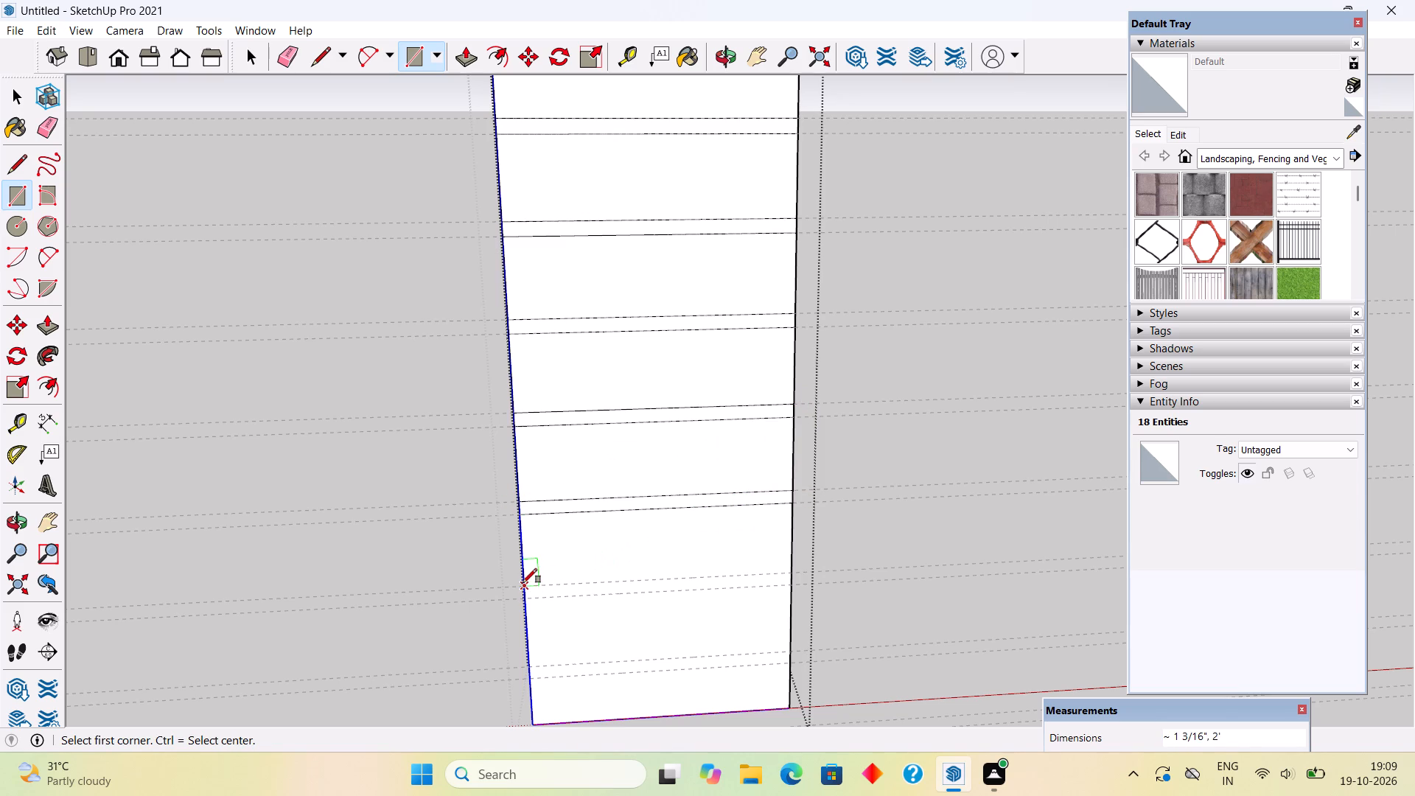
{"action": "left_click", "coordinate": [523, 583]}
{"action": "left_click", "coordinate": [796, 587]}
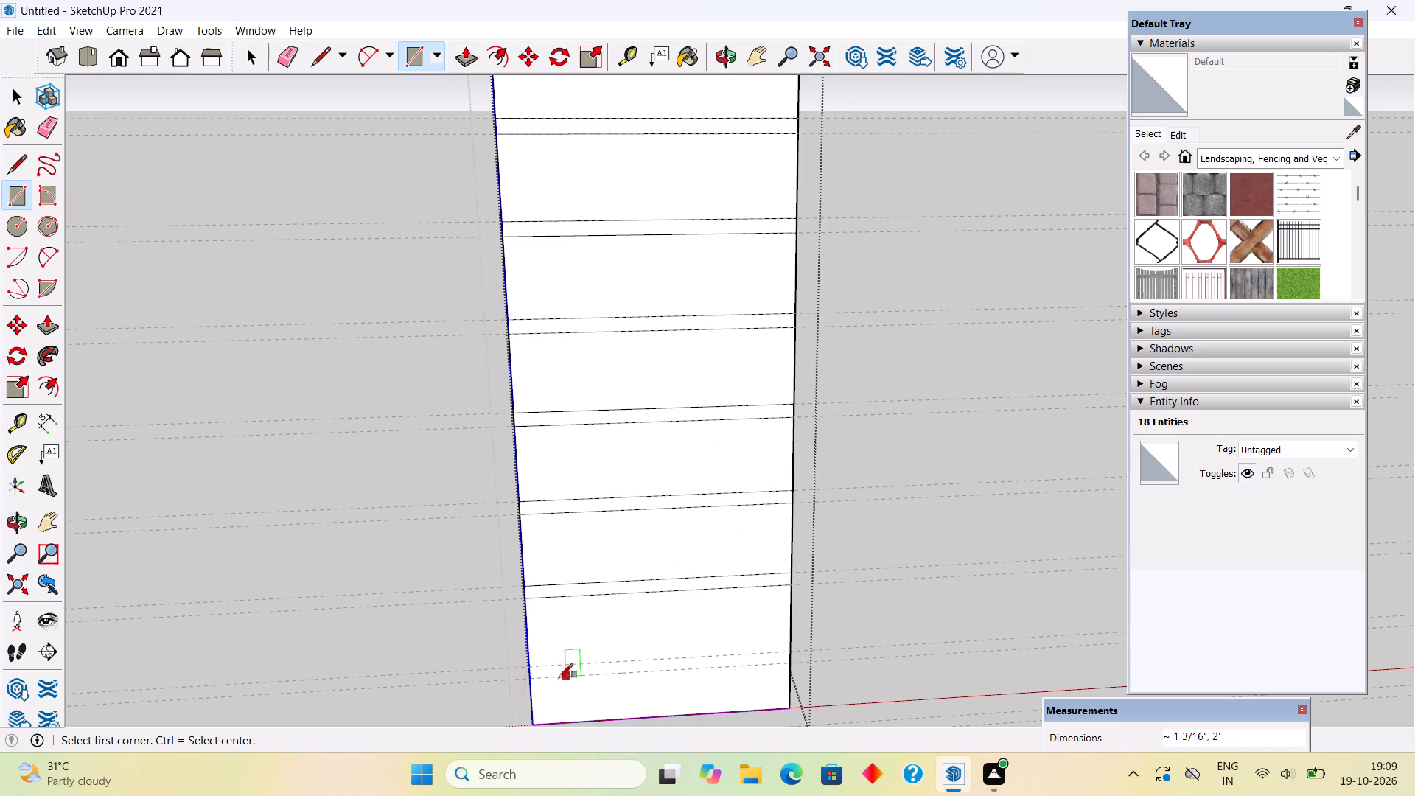
{"action": "left_click", "coordinate": [531, 663]}
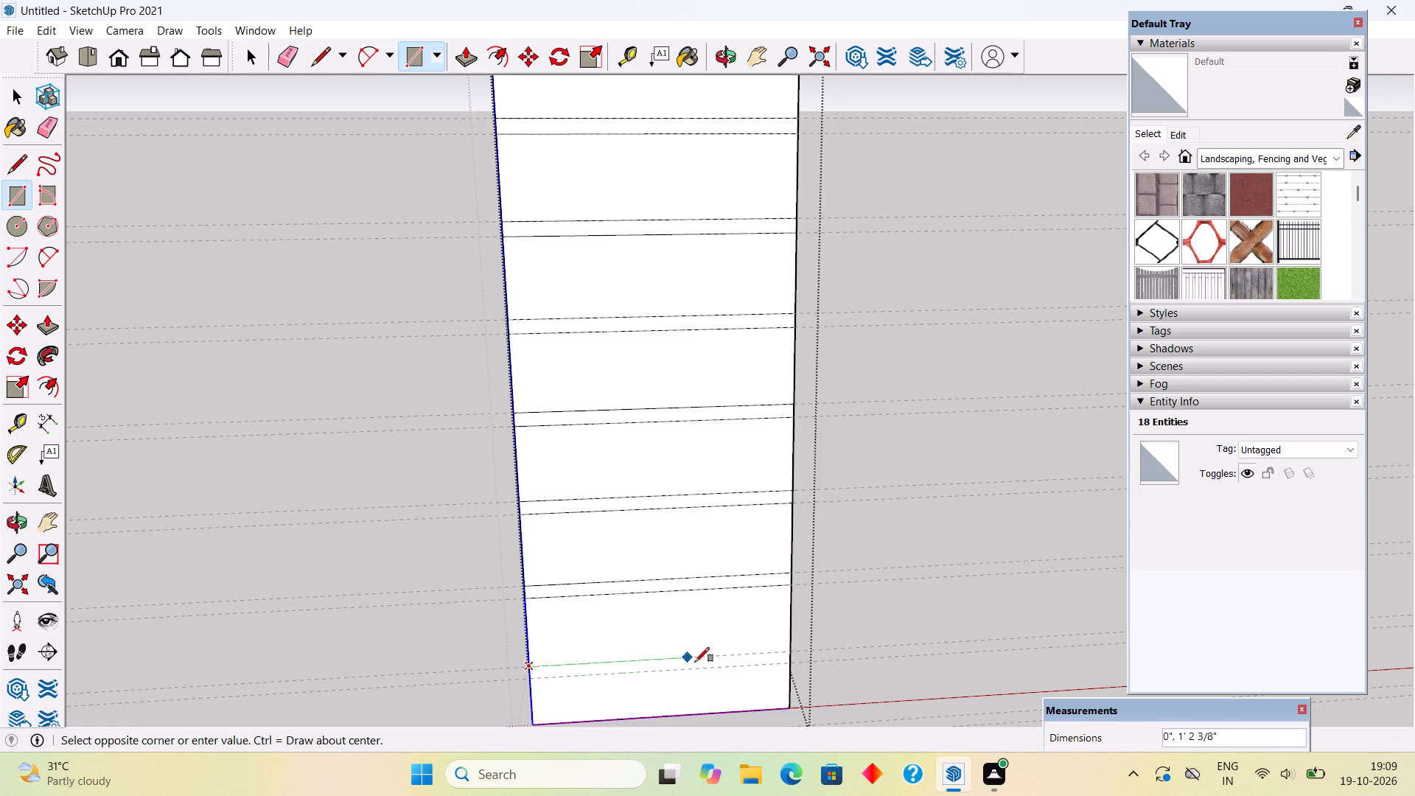
{"action": "left_click", "coordinate": [786, 664]}
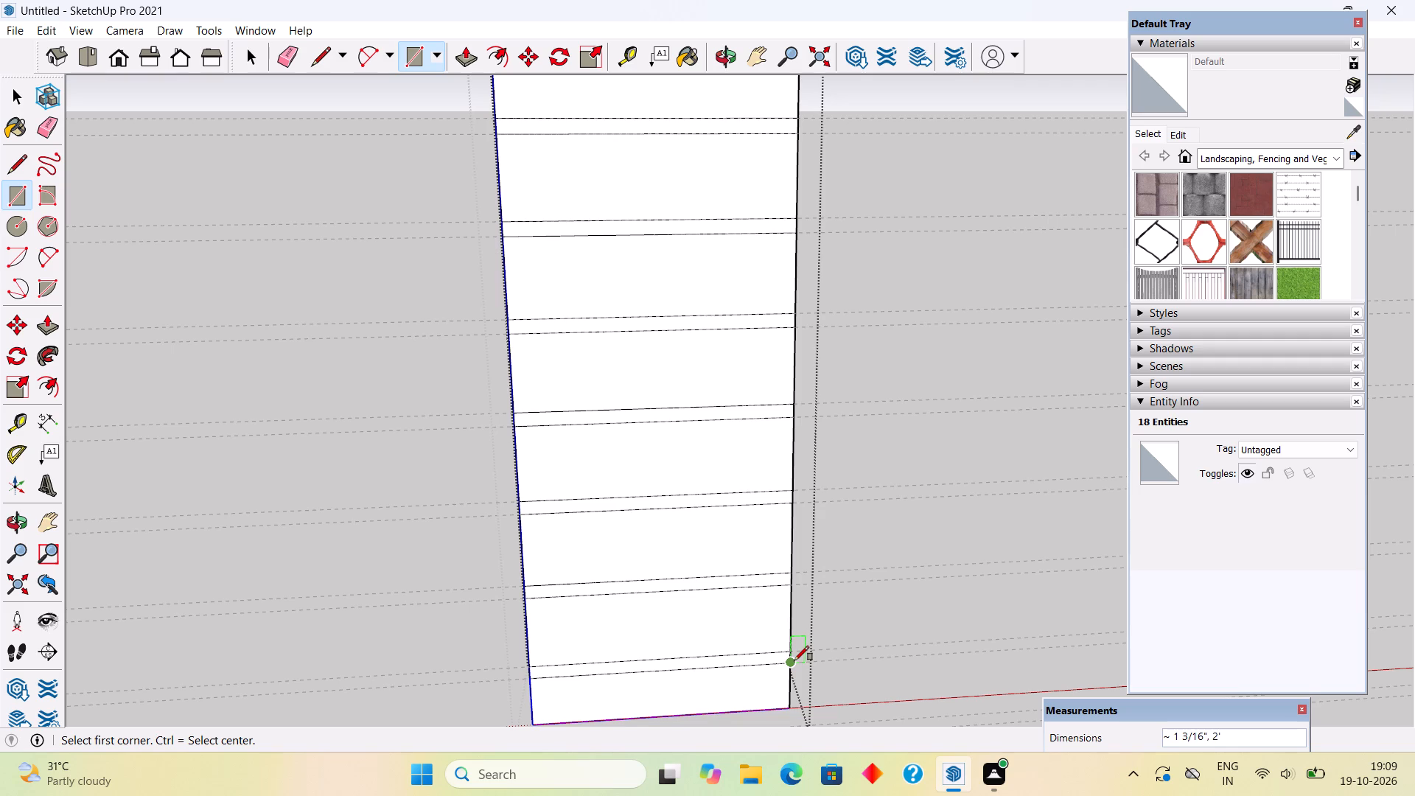
{"action": "scroll", "coordinate": [794, 660], "scroll_direction": "down", "scroll_amount": 3}
{"action": "key", "text": "space"}
Place two horizontal guides near the top of the column's 1' wide side face, at heights 15' 10" and about 15' 8 13/16".
{"action": "scroll", "coordinate": [593, 641], "scroll_direction": "down", "scroll_amount": 4}
{"action": "middle_click_drag", "start_coordinate": [581, 555], "coordinate": [845, 581]}
{"action": "scroll", "coordinate": [845, 581], "scroll_direction": "down", "scroll_amount": 10}
{"action": "scroll", "coordinate": [562, 482], "scroll_direction": "down", "scroll_amount": 1}
{"action": "middle_click_drag", "start_coordinate": [561, 483], "coordinate": [991, 537]}
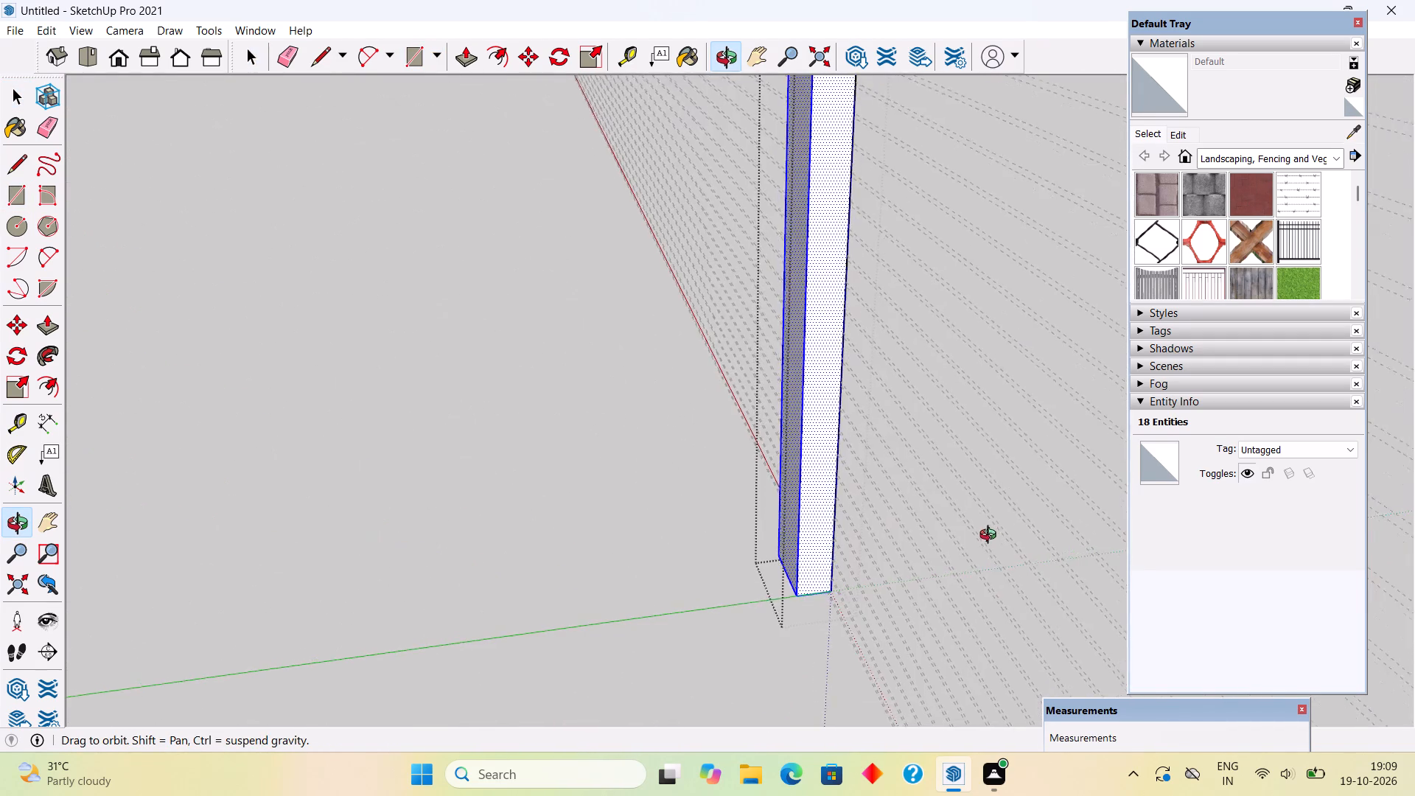
{"action": "middle_click_drag", "start_coordinate": [991, 537], "coordinate": [976, 573]}
{"action": "scroll", "coordinate": [976, 573], "scroll_direction": "down", "scroll_amount": 7}
{"action": "scroll", "coordinate": [890, 182], "scroll_direction": "up", "scroll_amount": 8}
{"action": "scroll", "coordinate": [960, 261], "scroll_direction": "up", "scroll_amount": 2}
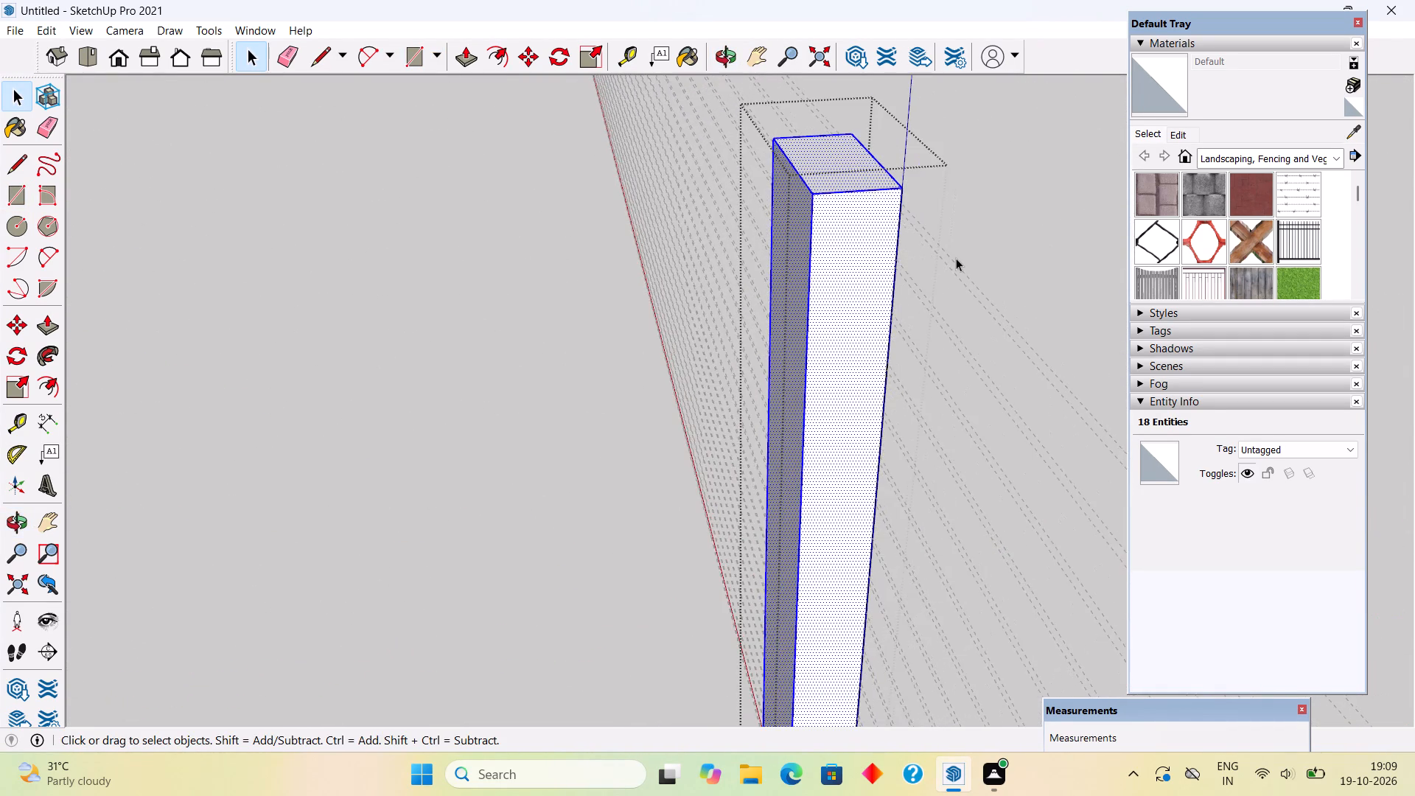
{"action": "middle_click_drag", "start_coordinate": [881, 128], "coordinate": [814, 40]}
{"action": "scroll", "coordinate": [919, 245], "scroll_direction": "up", "scroll_amount": 6}
{"action": "scroll", "coordinate": [755, 29], "scroll_direction": "up", "scroll_amount": 4}
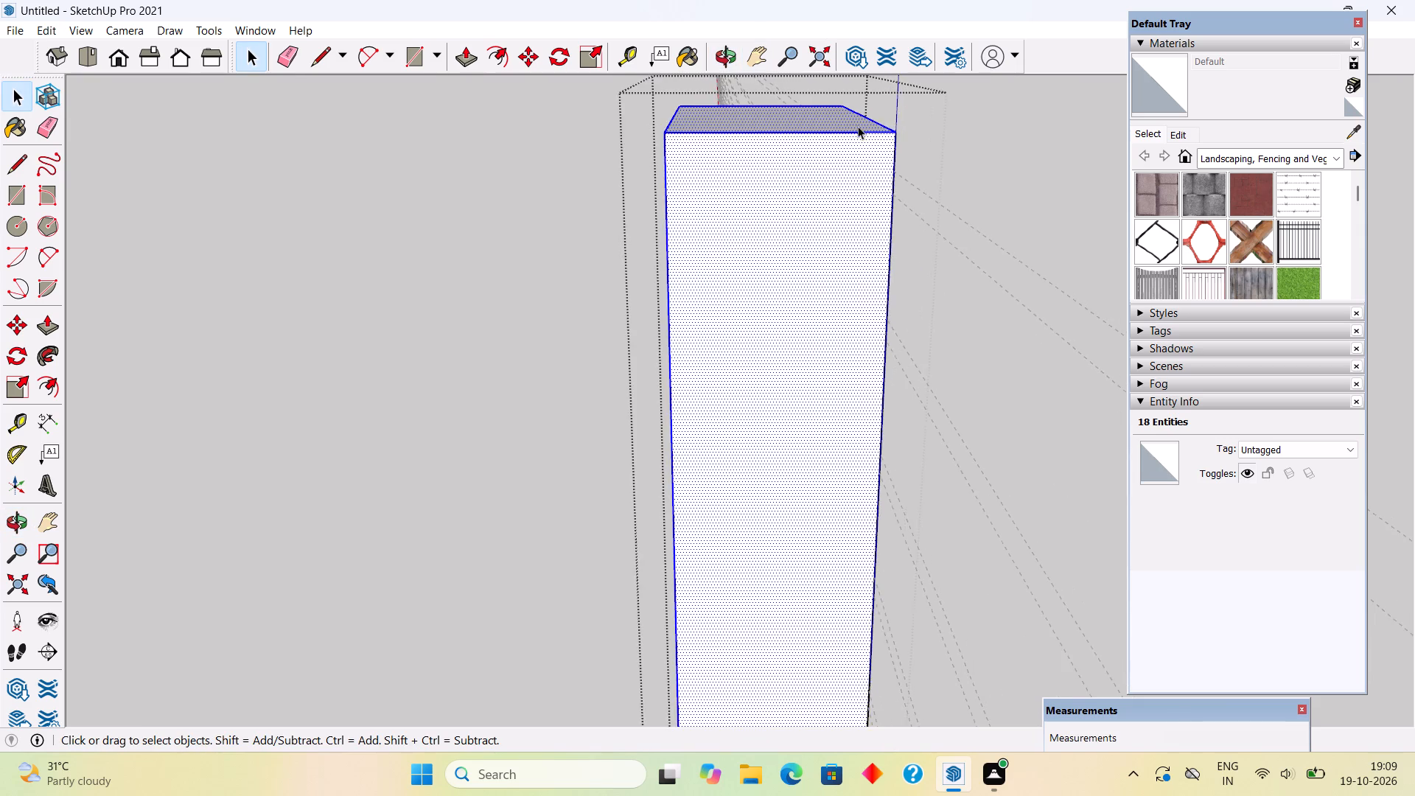
{"action": "scroll", "coordinate": [922, 172], "scroll_direction": "up", "scroll_amount": 5}
{"action": "key", "text": "t"}
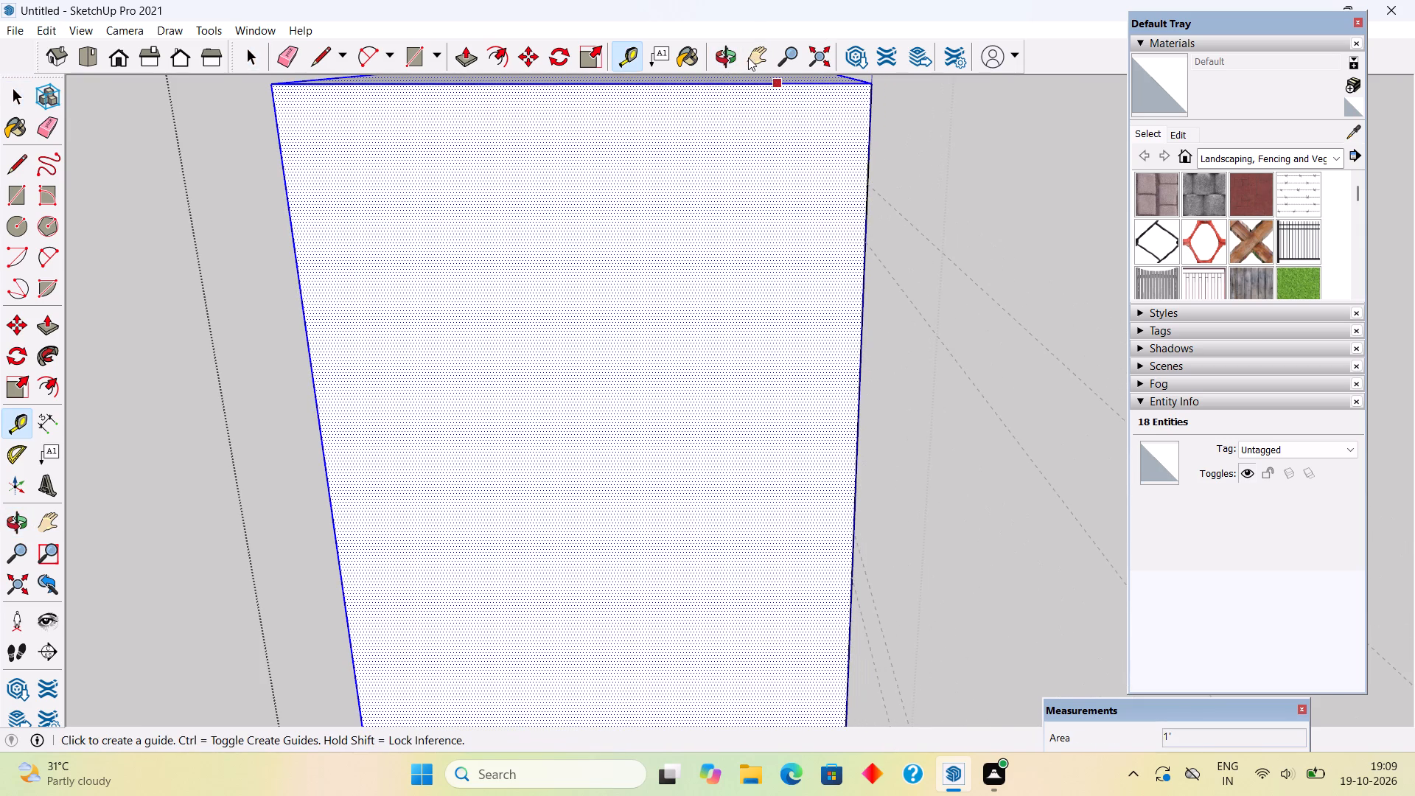
{"action": "left_click", "coordinate": [746, 87]}
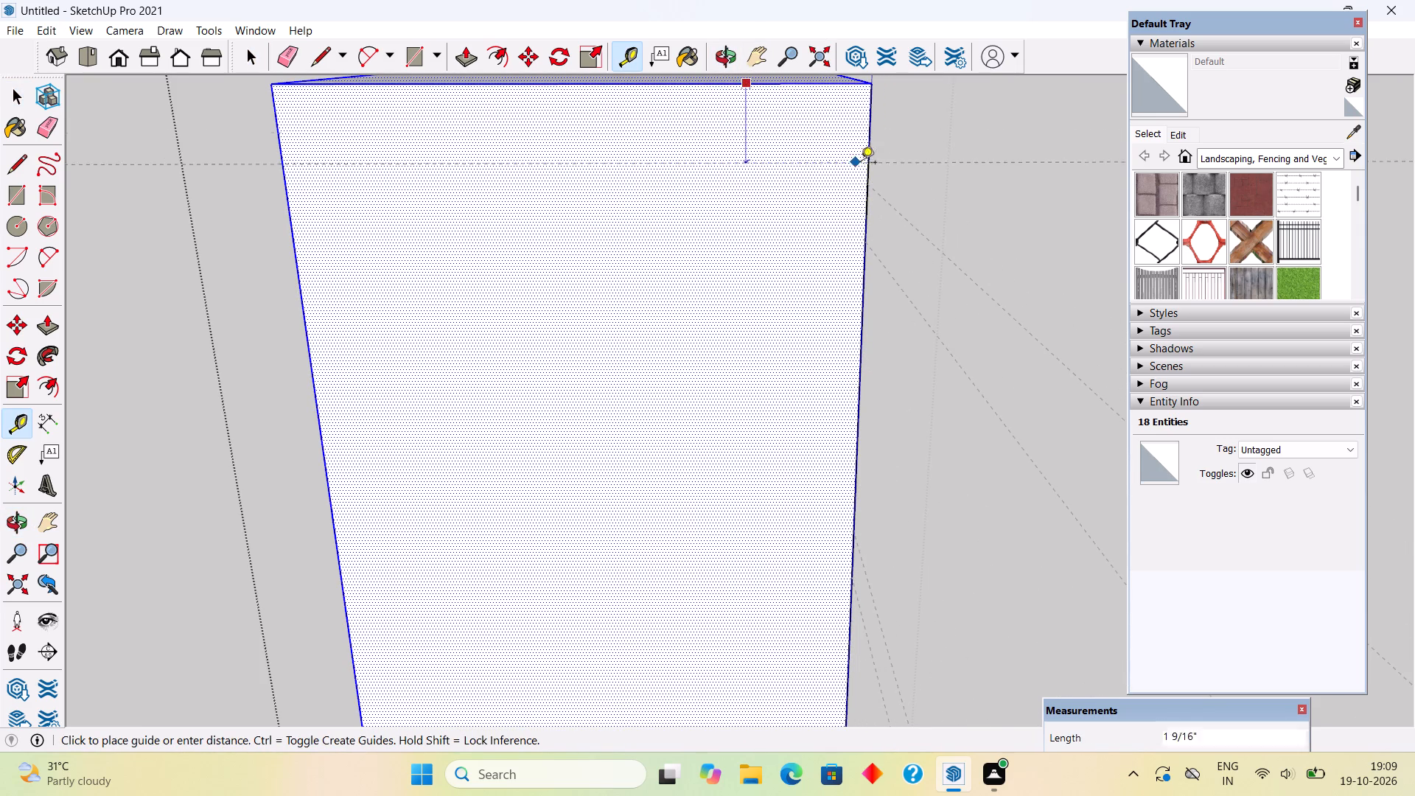
{"action": "left_click", "coordinate": [867, 189]}
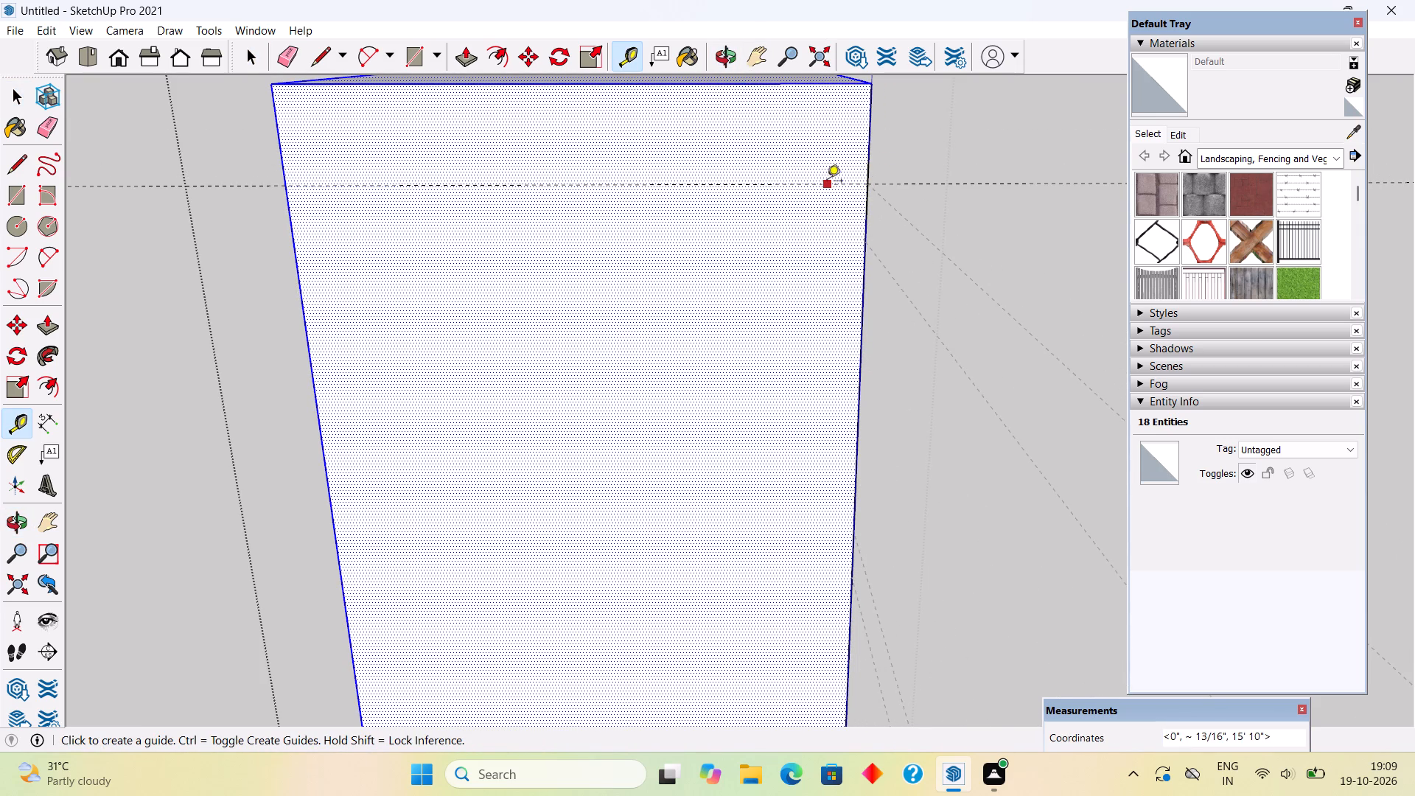
{"action": "left_click", "coordinate": [827, 182]}
{"action": "left_click", "coordinate": [861, 248]}
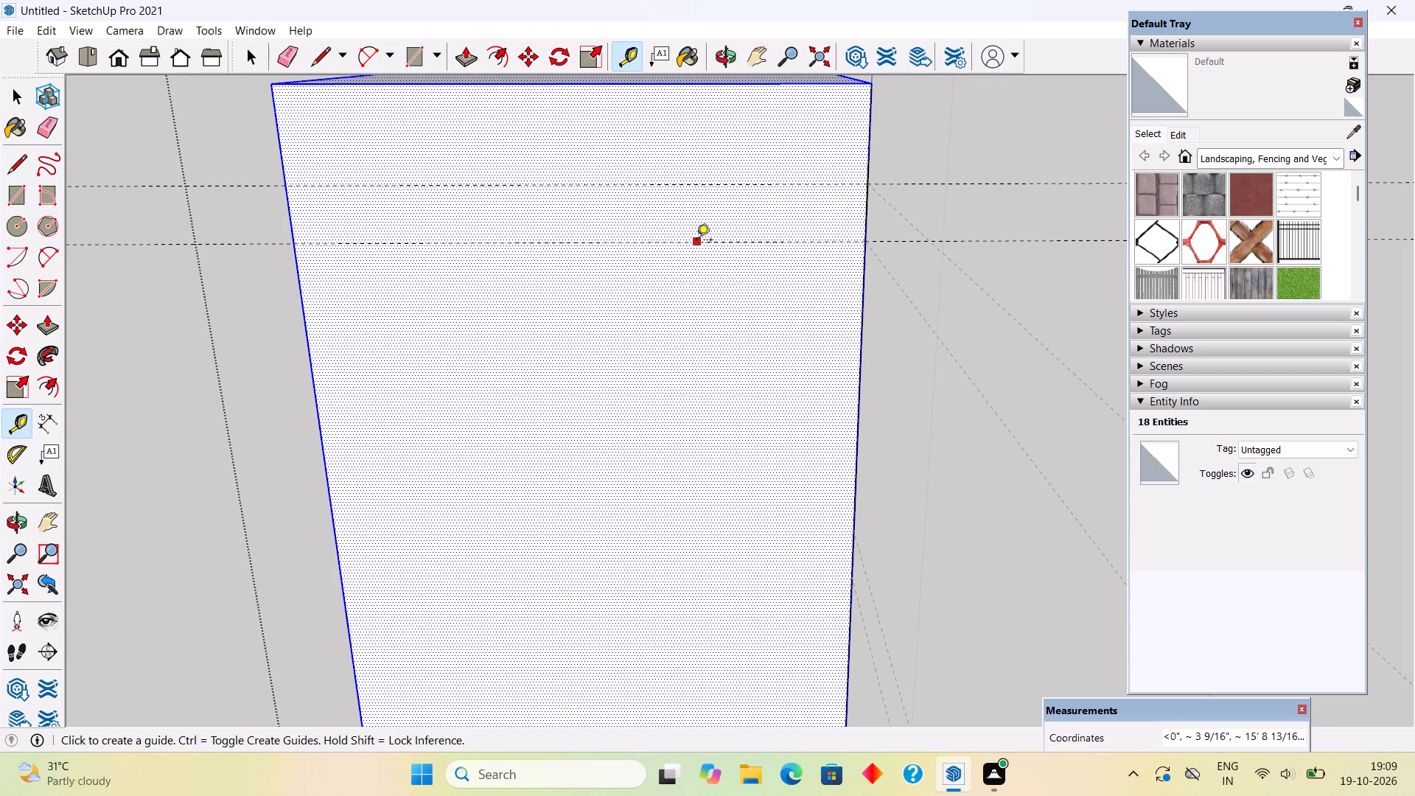
Copy the new guide pair straight down the column's side face at 8" spacing, making 30 copies.
{"action": "key", "text": "space"}
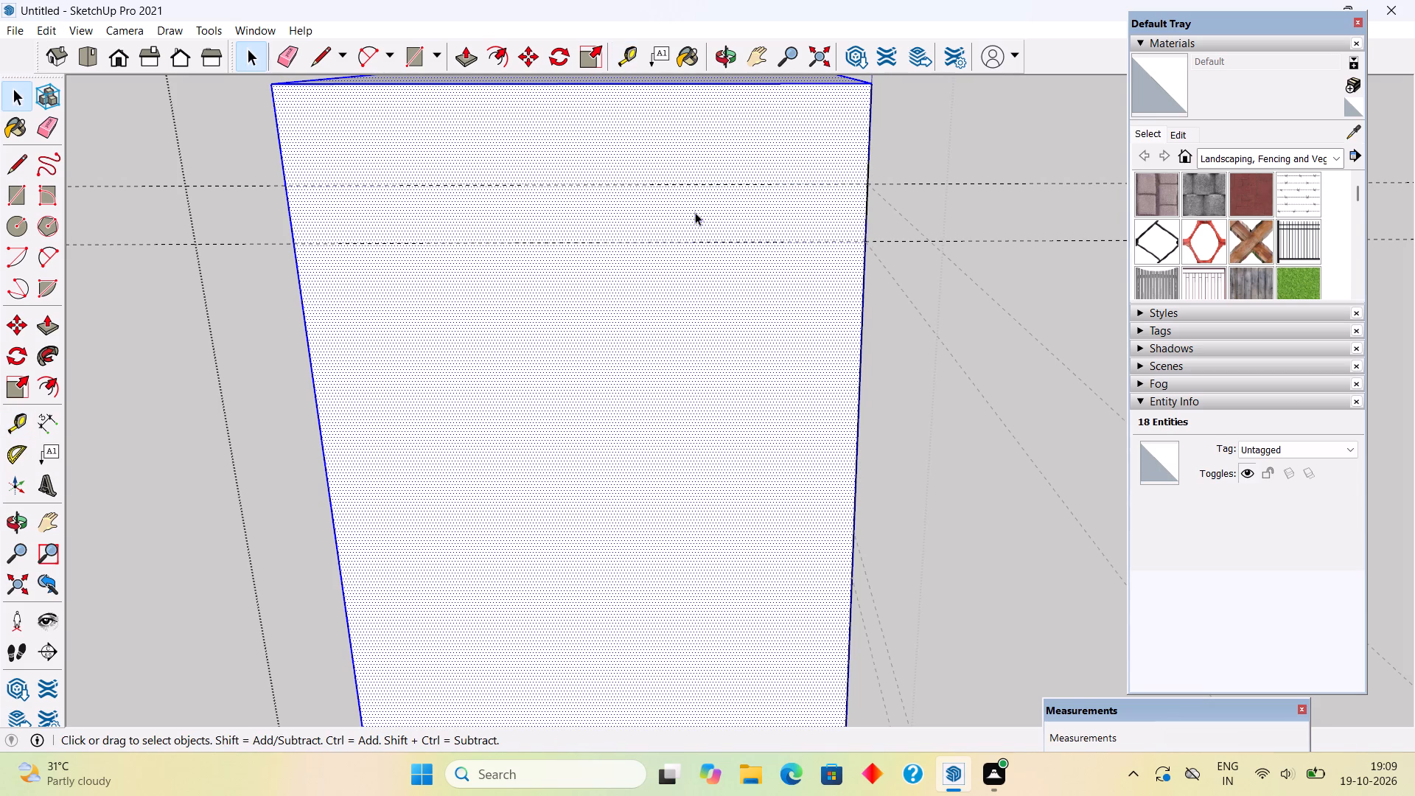
{"action": "left_click", "coordinate": [695, 186]}
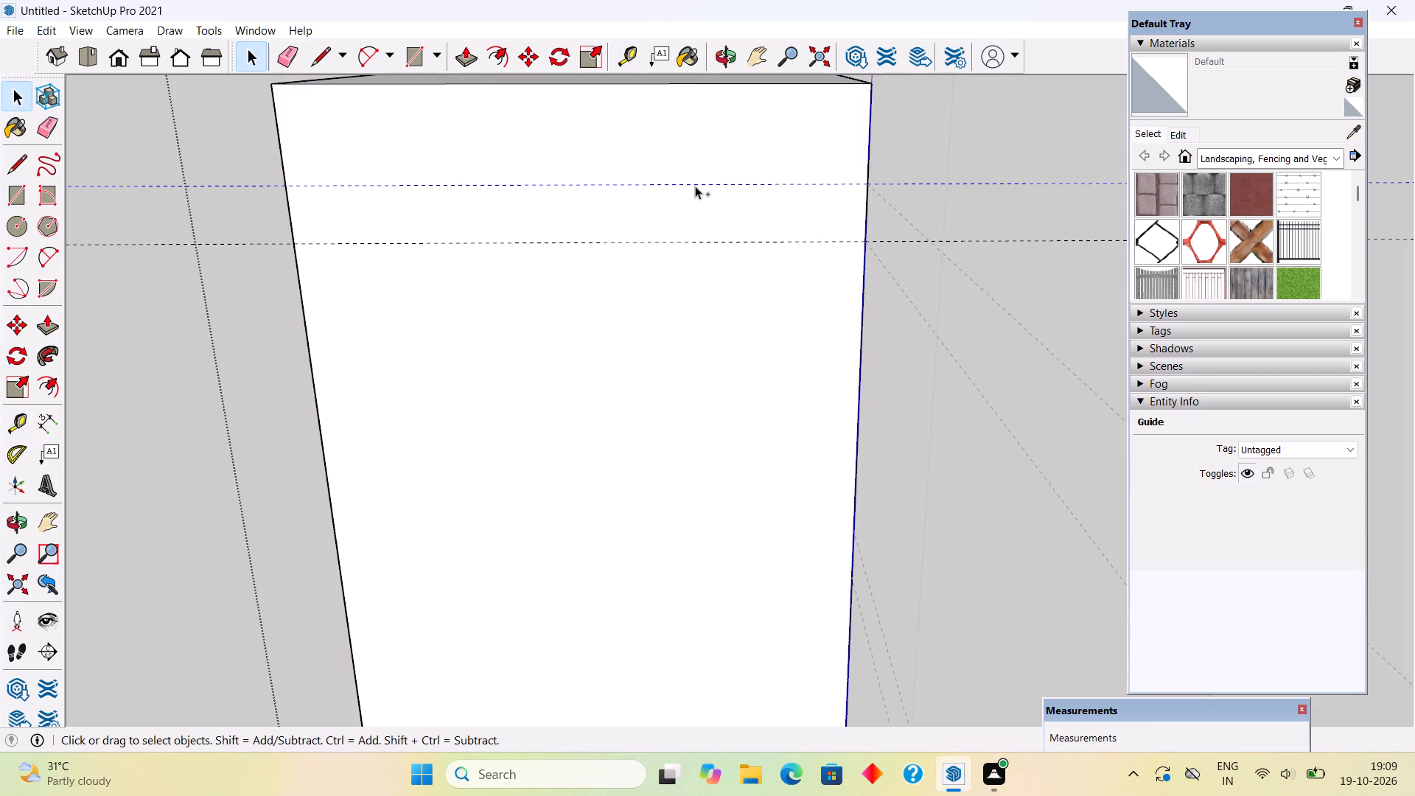
{"action": "left_click", "coordinate": [720, 241], "text": "ctrl"}
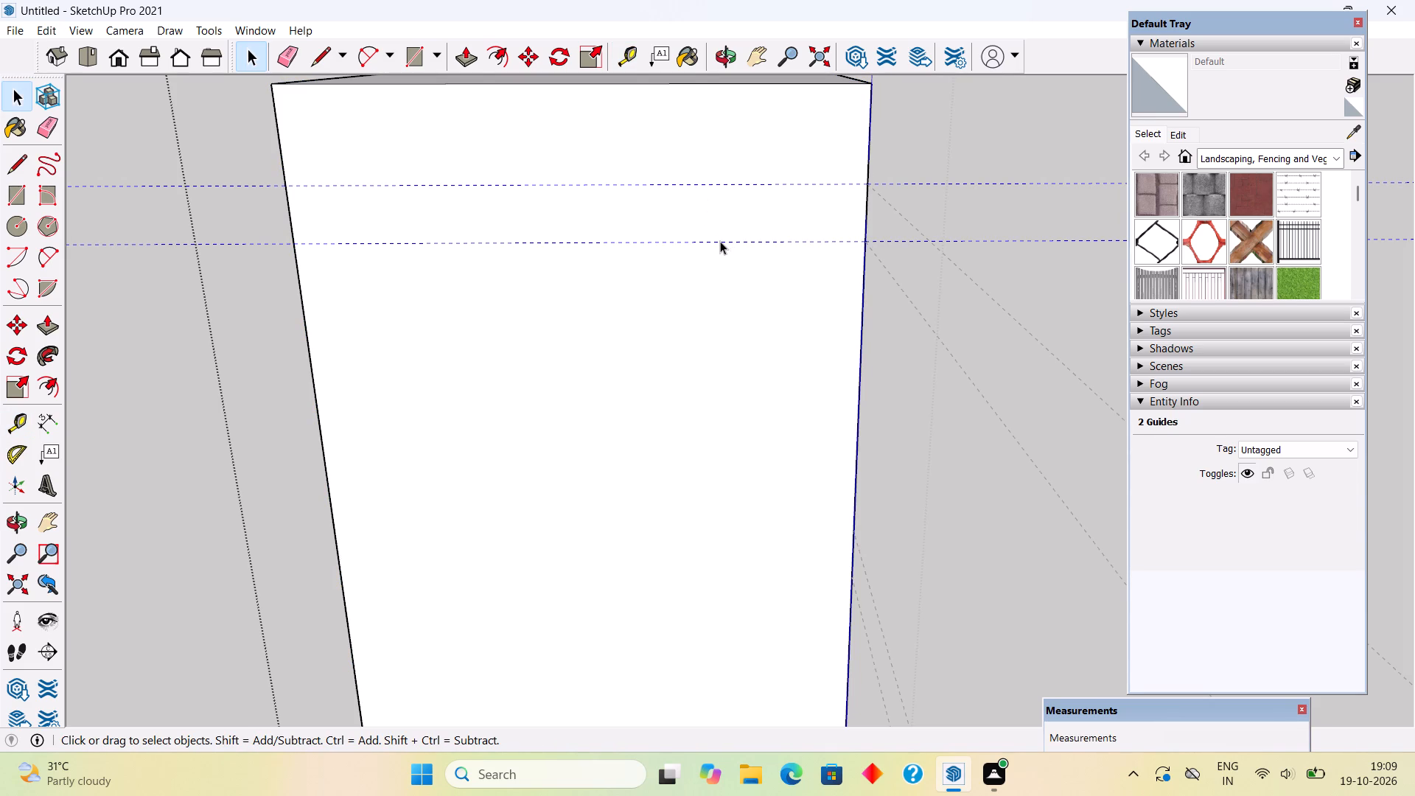
{"action": "key", "text": "m"}
{"action": "left_click", "coordinate": [721, 240]}
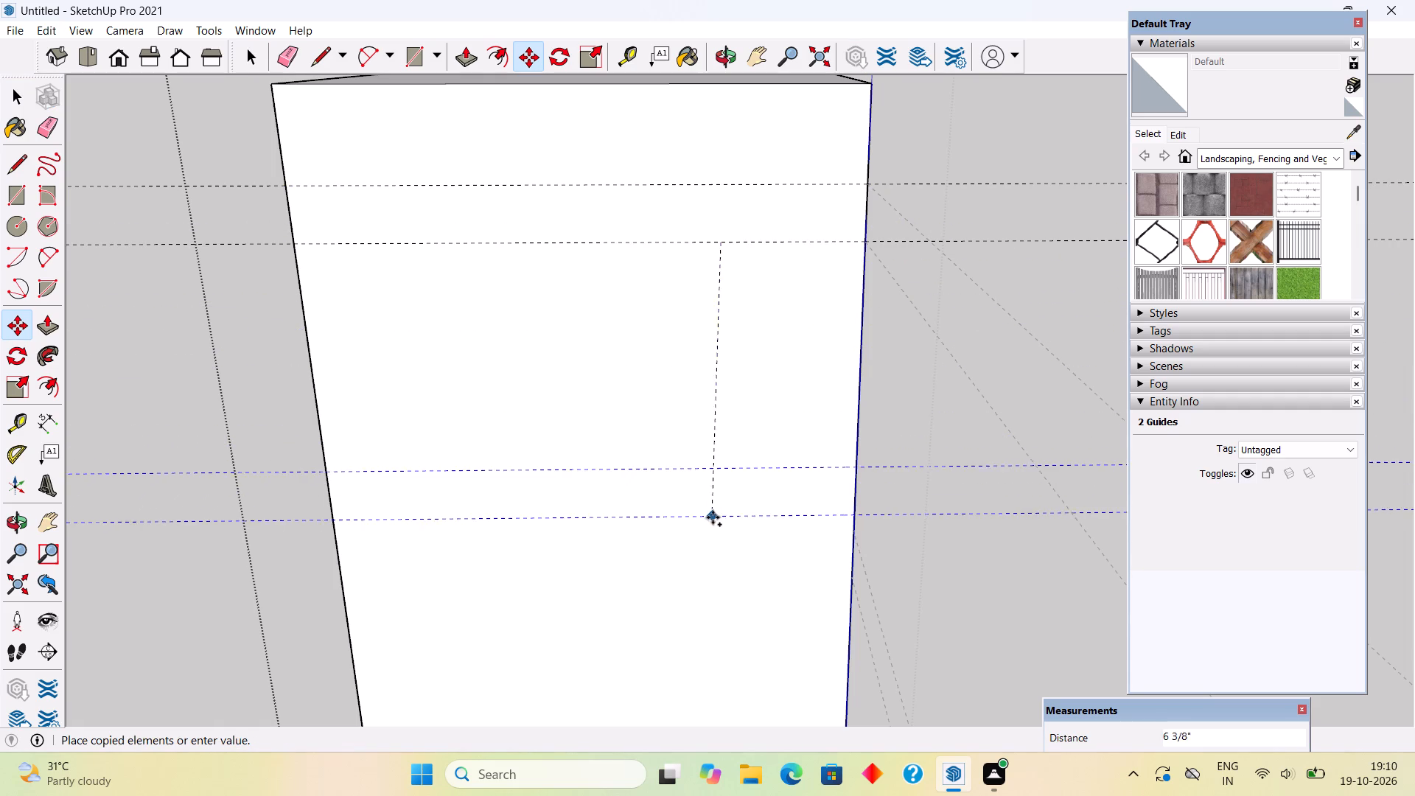
{"action": "type", "text": "8\""}
{"action": "key", "text": "Return"}
{"action": "type", "text": "x1"}
{"action": "key", "text": "8"}
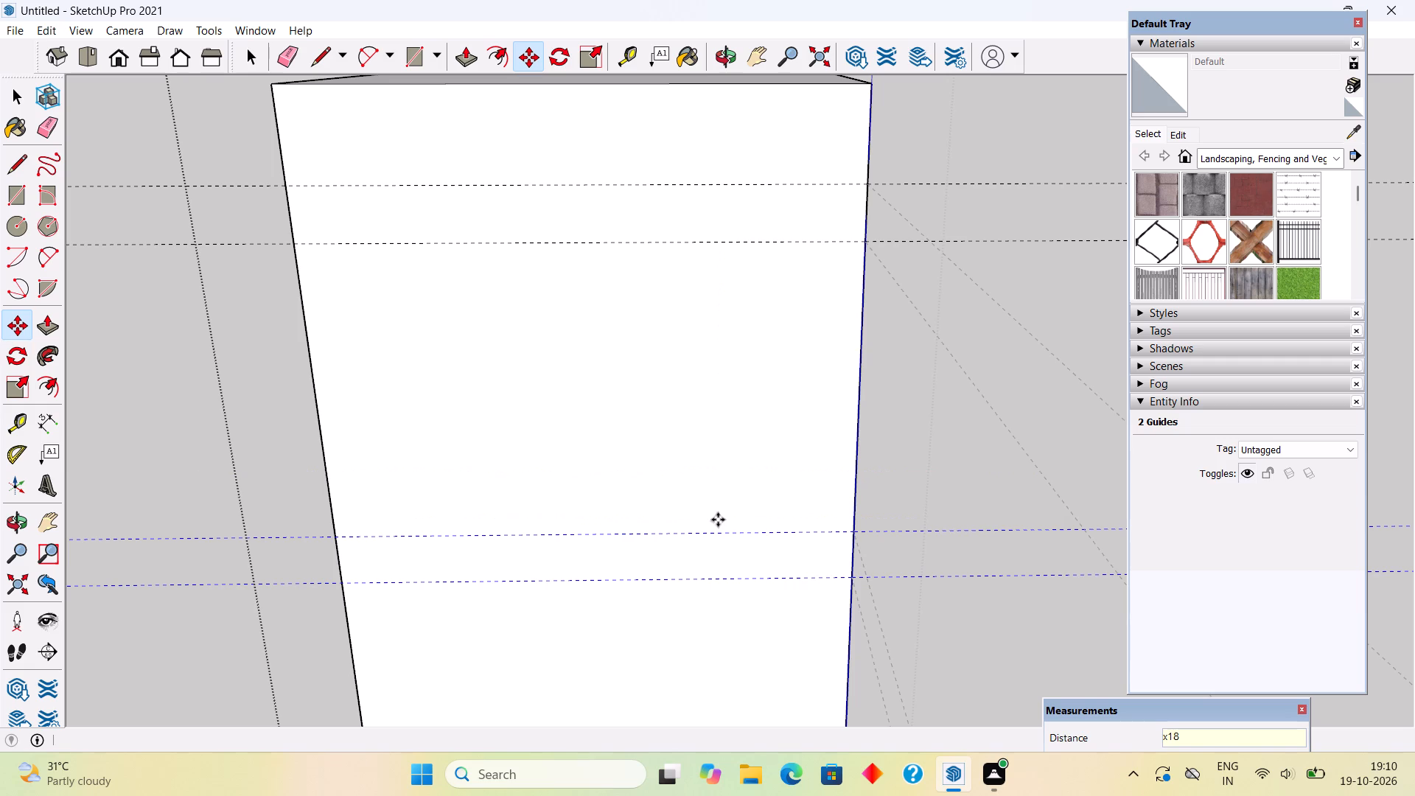
{"action": "key", "text": "BackSpace"}
{"action": "key", "text": "BackSpace"}
{"action": "type", "text": "30"}
{"action": "key", "text": "Return"}
{"action": "key", "text": "space"}
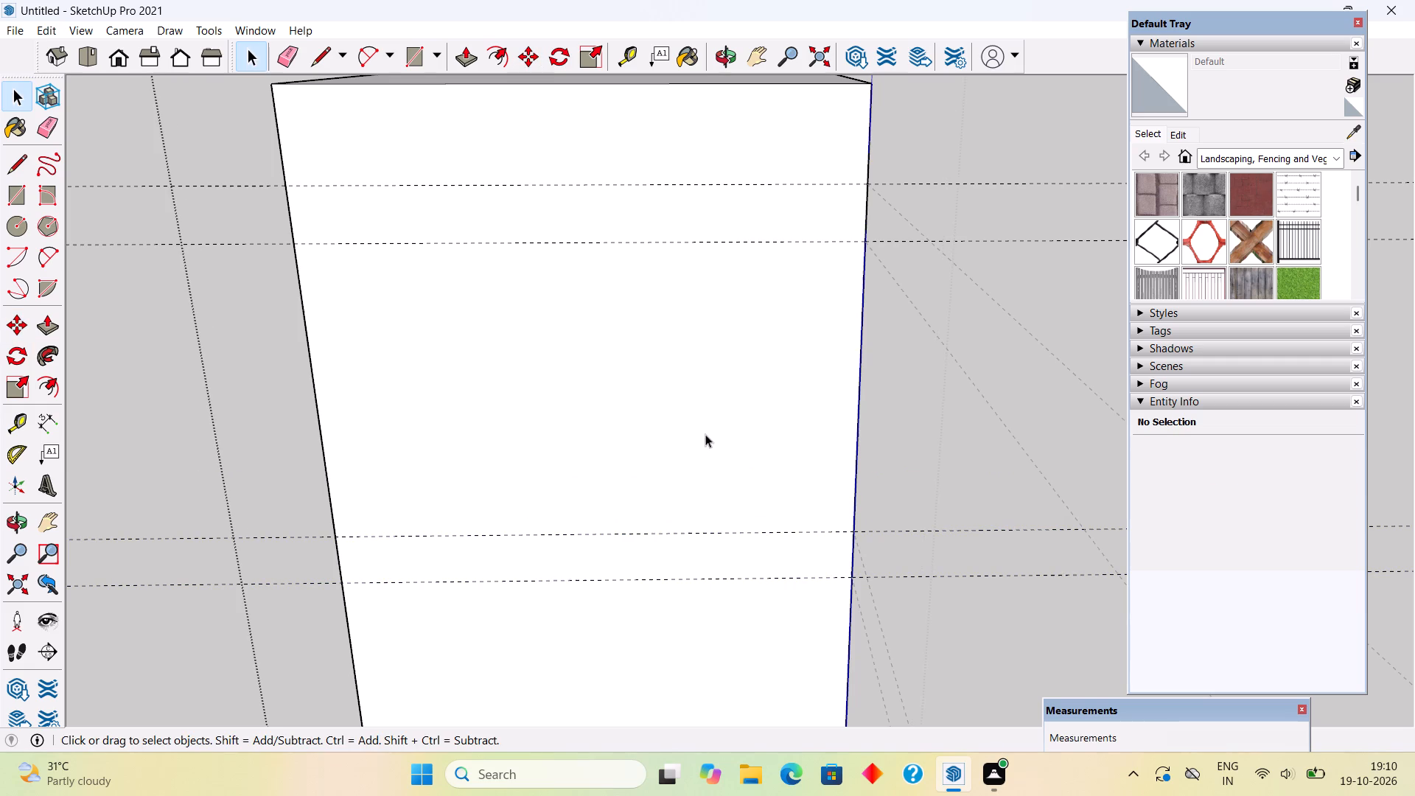
Draw full-width rectangles, about 1 3/16" by 1', within the top three guide pairs on the column's narrow side face.
{"action": "scroll", "coordinate": [704, 486], "scroll_direction": "down", "scroll_amount": 8}
{"action": "middle_click_drag", "start_coordinate": [703, 504], "coordinate": [530, 361]}
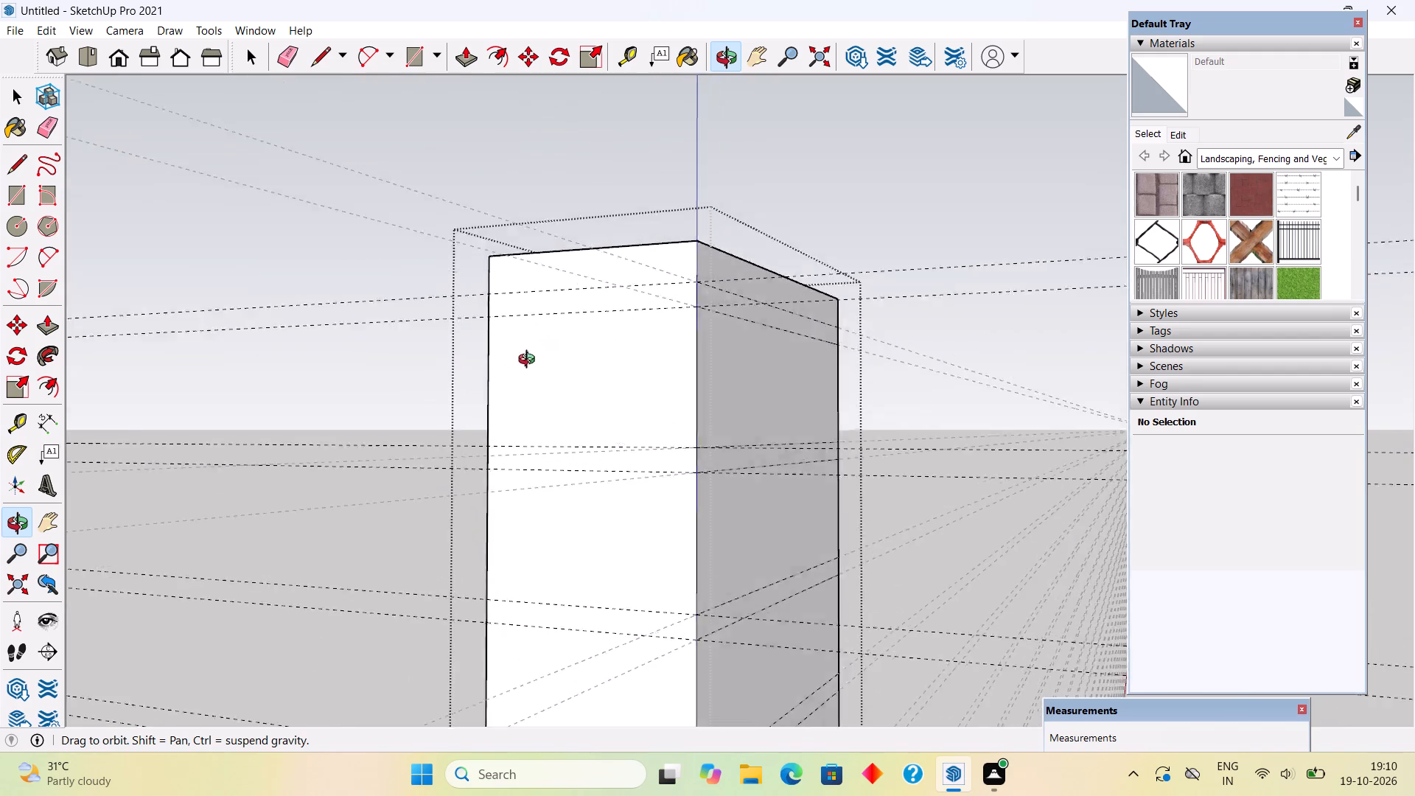
{"action": "middle_click_drag", "start_coordinate": [530, 361], "coordinate": [734, 412]}
{"action": "scroll", "coordinate": [734, 416], "scroll_direction": "down", "scroll_amount": 9}
{"action": "scroll", "coordinate": [732, 321], "scroll_direction": "down", "scroll_amount": 4}
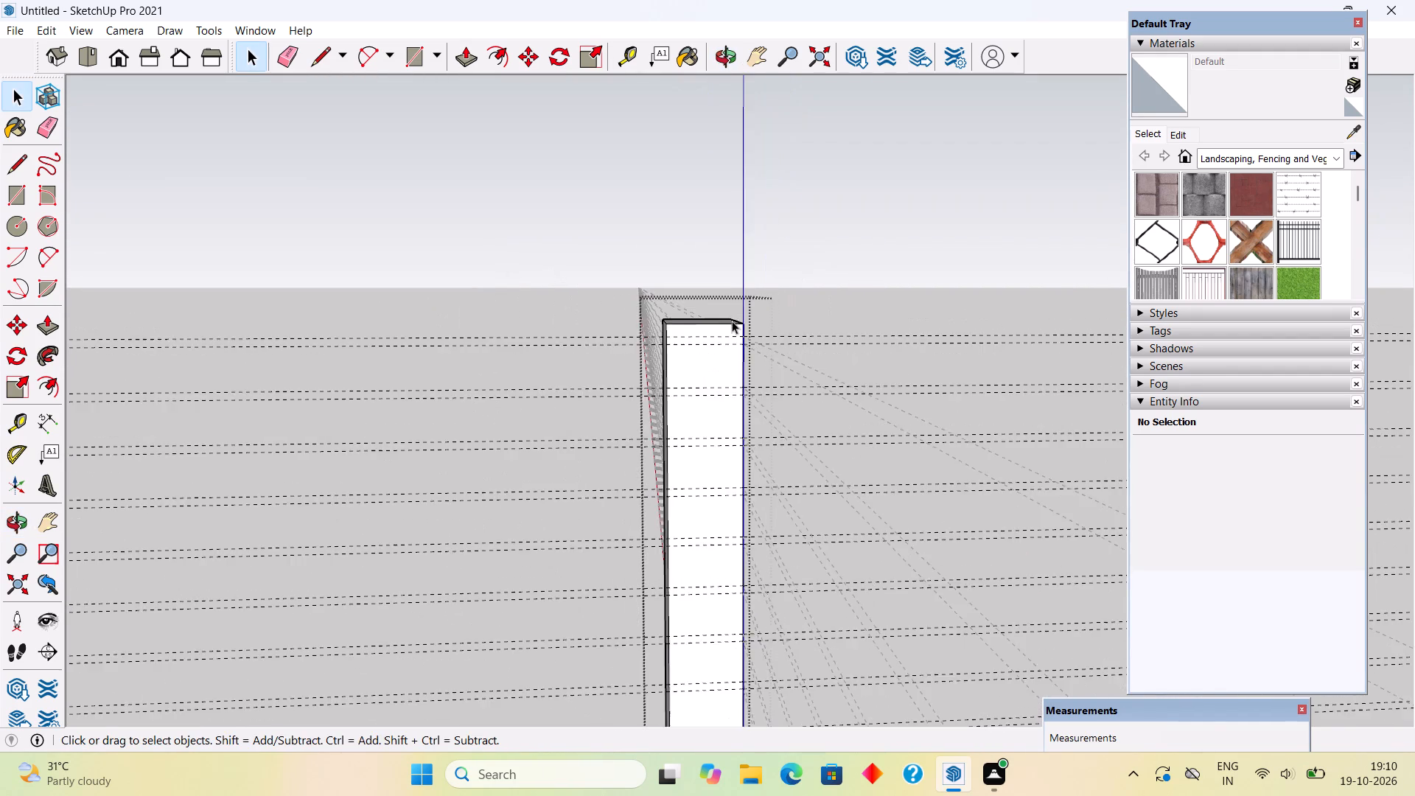
{"action": "scroll", "coordinate": [732, 321], "scroll_direction": "down", "scroll_amount": 18}
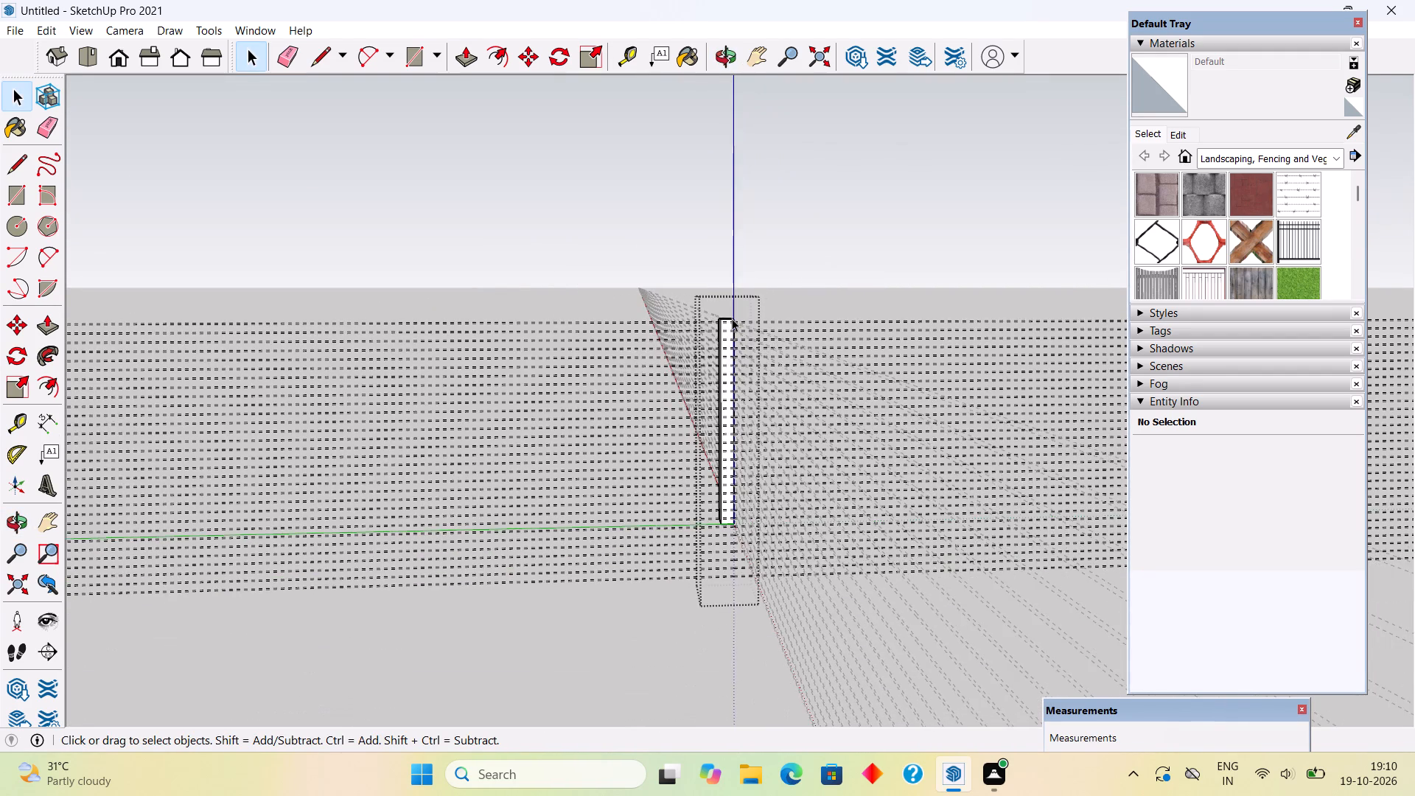
{"action": "scroll", "coordinate": [732, 318], "scroll_direction": "up", "scroll_amount": 6}
{"action": "scroll", "coordinate": [758, 318], "scroll_direction": "up", "scroll_amount": 20}
{"action": "scroll", "coordinate": [758, 318], "scroll_direction": "up", "scroll_amount": 2}
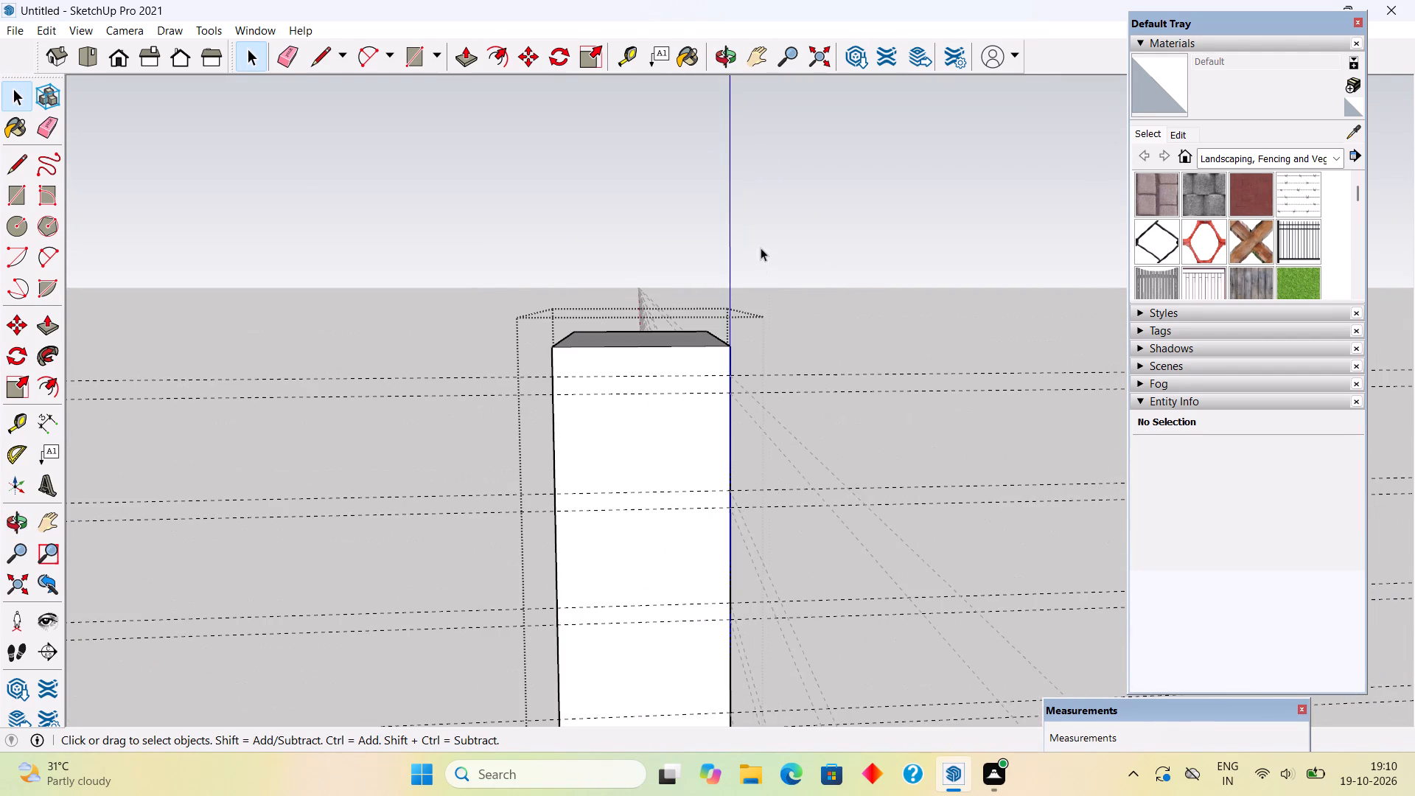
{"action": "scroll", "coordinate": [704, 186], "scroll_direction": "down", "scroll_amount": 5}
{"action": "scroll", "coordinate": [708, 625], "scroll_direction": "up", "scroll_amount": 6}
{"action": "scroll", "coordinate": [708, 624], "scroll_direction": "down", "scroll_amount": 3}
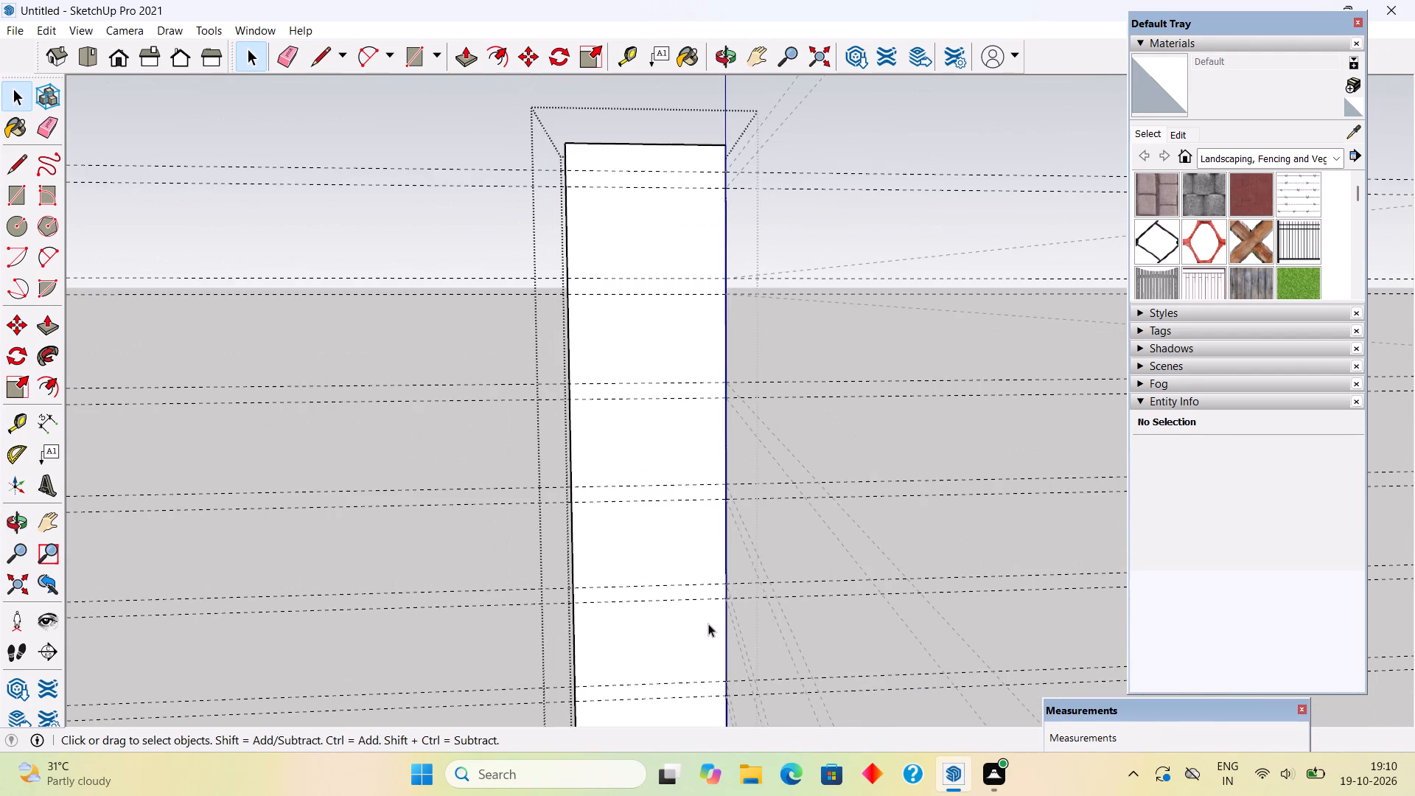
{"action": "scroll", "coordinate": [679, 248], "scroll_direction": "up", "scroll_amount": 1}
{"action": "scroll", "coordinate": [649, 135], "scroll_direction": "up", "scroll_amount": 3}
{"action": "key", "text": "r"}
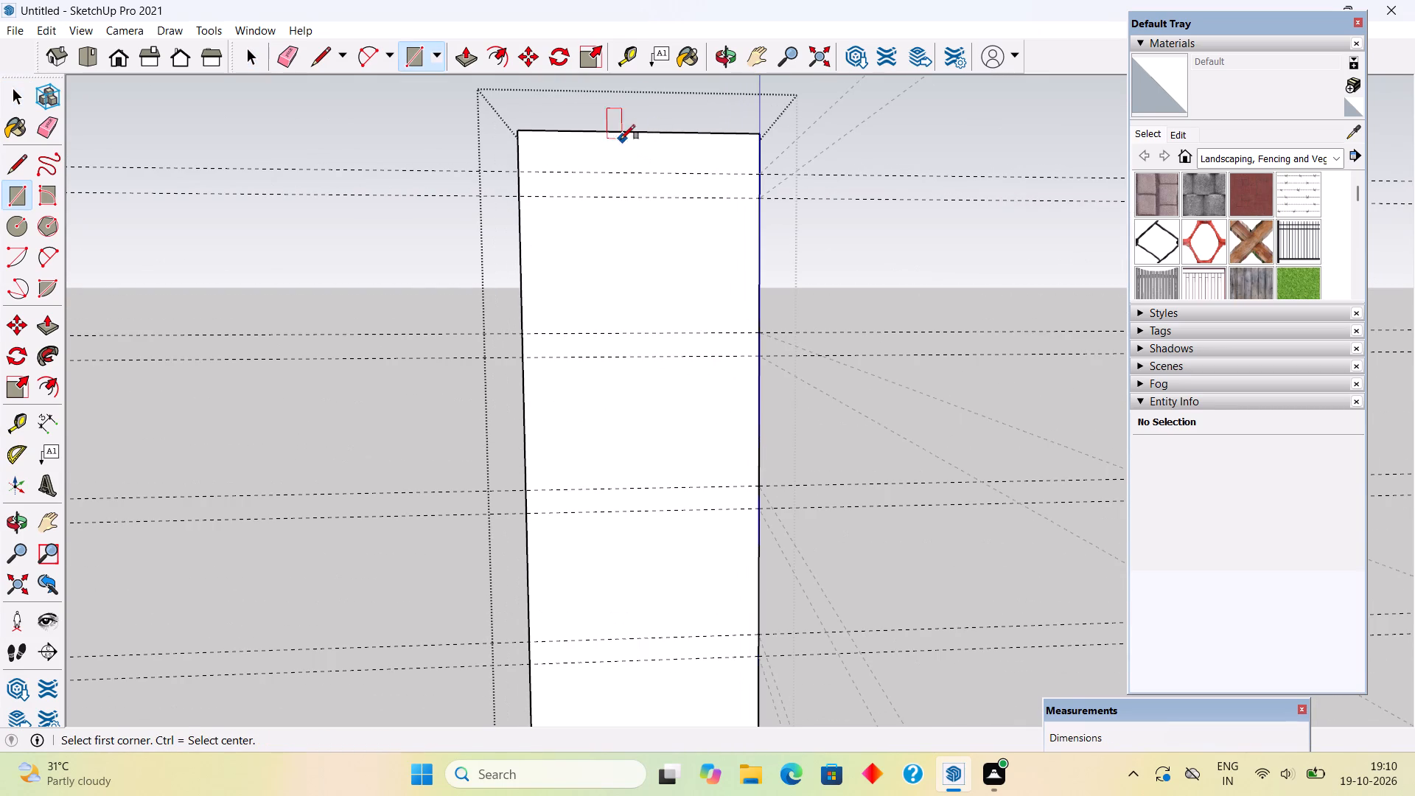
{"action": "left_click", "coordinate": [520, 174]}
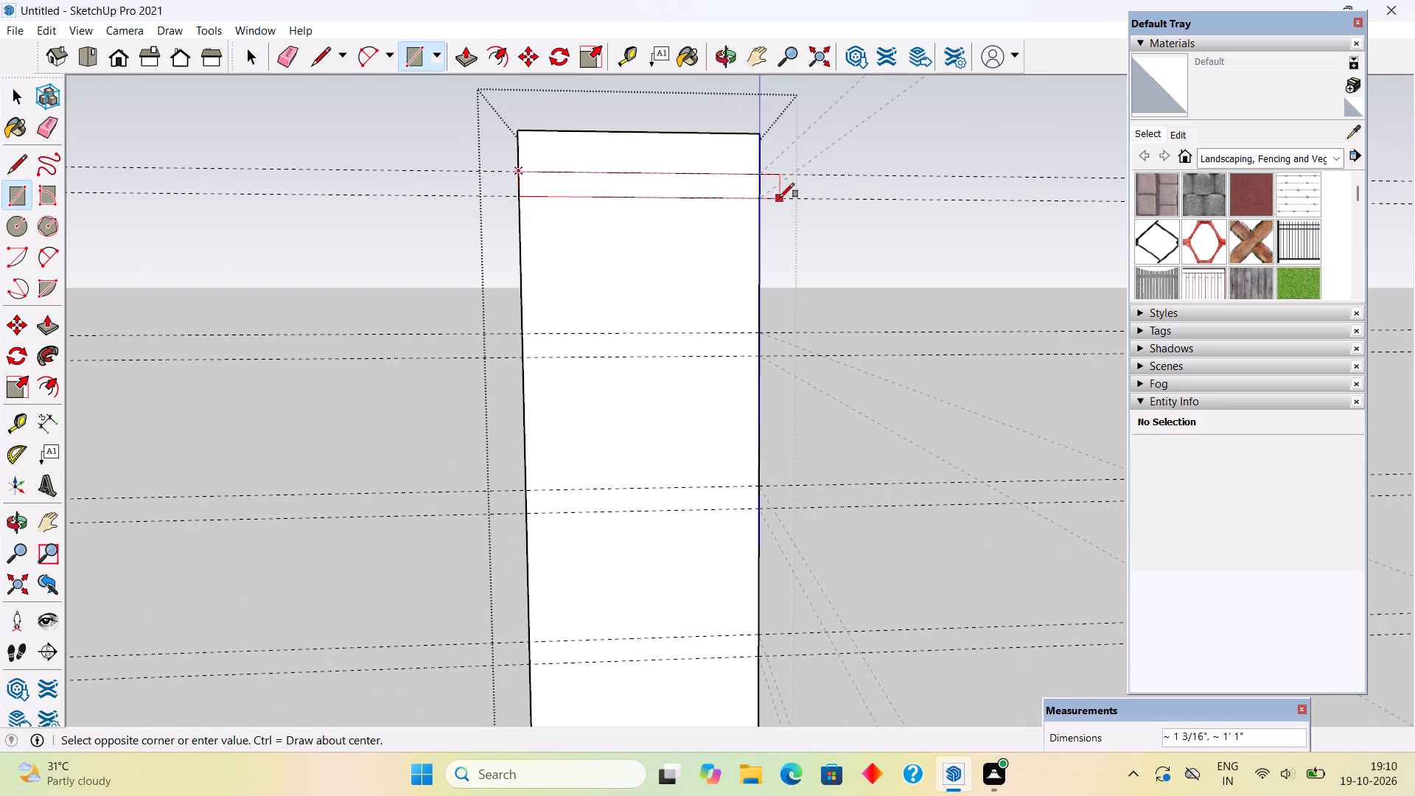
{"action": "left_click", "coordinate": [758, 194]}
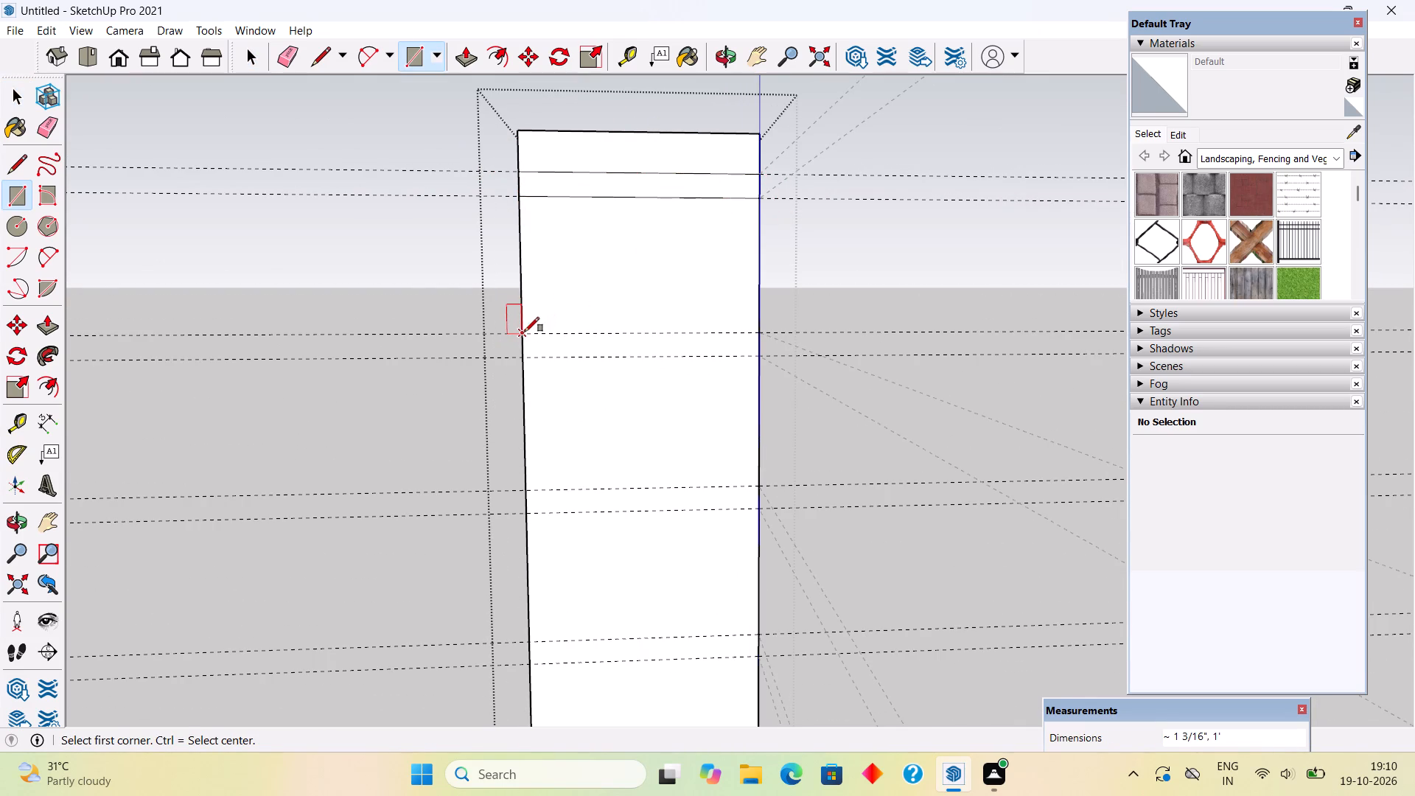
{"action": "left_click", "coordinate": [525, 333]}
{"action": "left_click", "coordinate": [766, 357]}
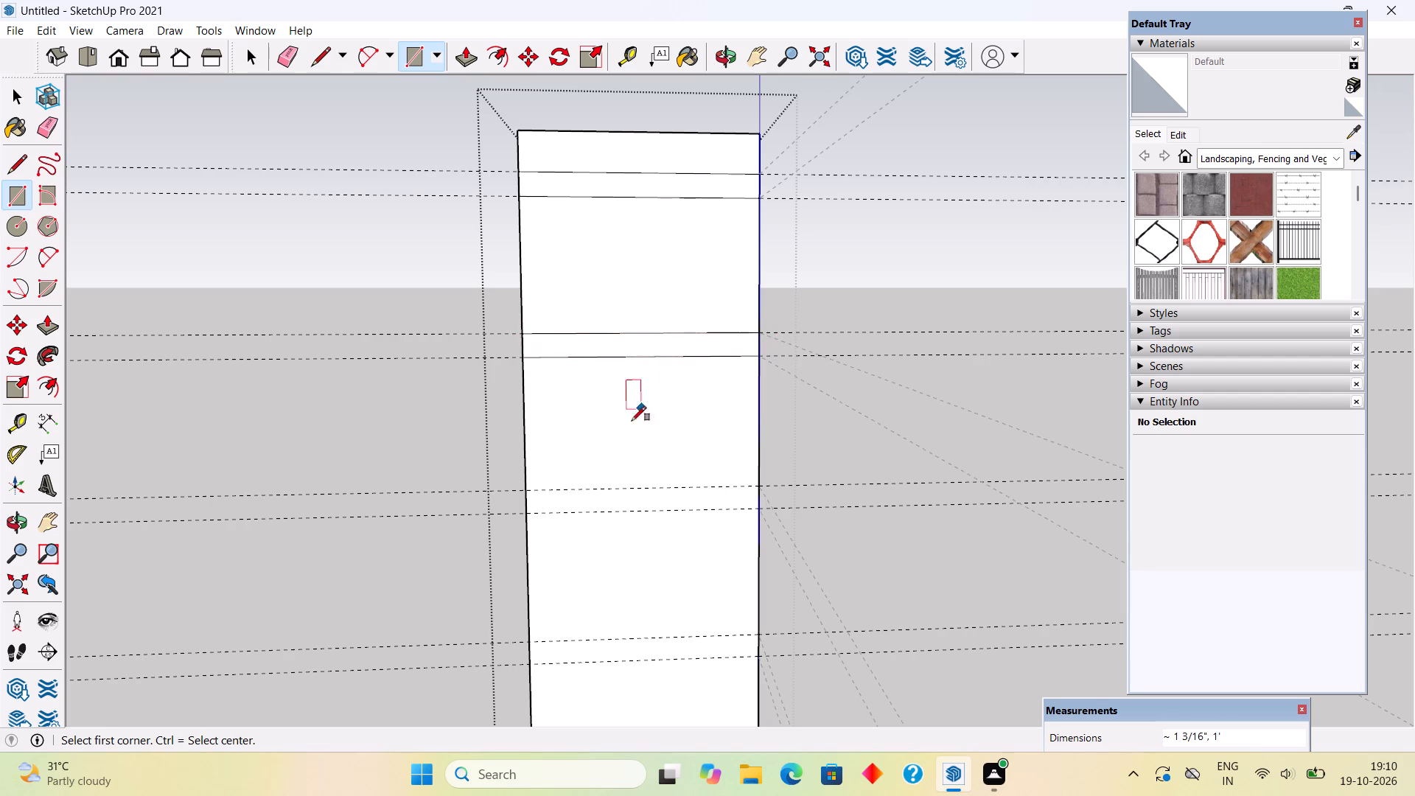
{"action": "left_click", "coordinate": [531, 493]}
{"action": "left_click", "coordinate": [761, 512]}
Draw full-width rectangles, about 1 3/16" by 1', within the side face's fourth, fifth and sixth guide pairs from the top.
{"action": "scroll", "coordinate": [733, 312], "scroll_direction": "down", "scroll_amount": 12}
{"action": "scroll", "coordinate": [785, 672], "scroll_direction": "up", "scroll_amount": 5}
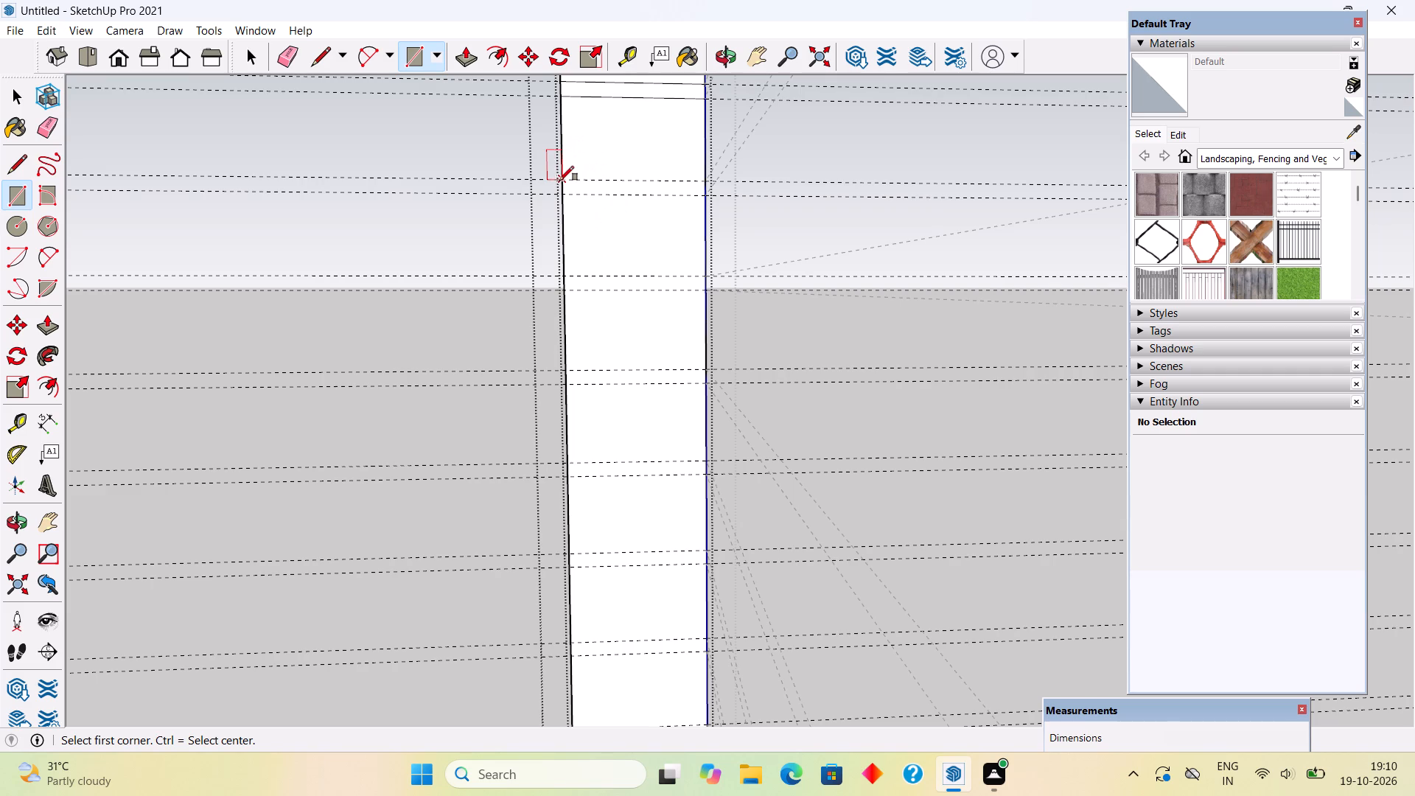
{"action": "left_click", "coordinate": [559, 181]}
{"action": "left_click", "coordinate": [709, 195]}
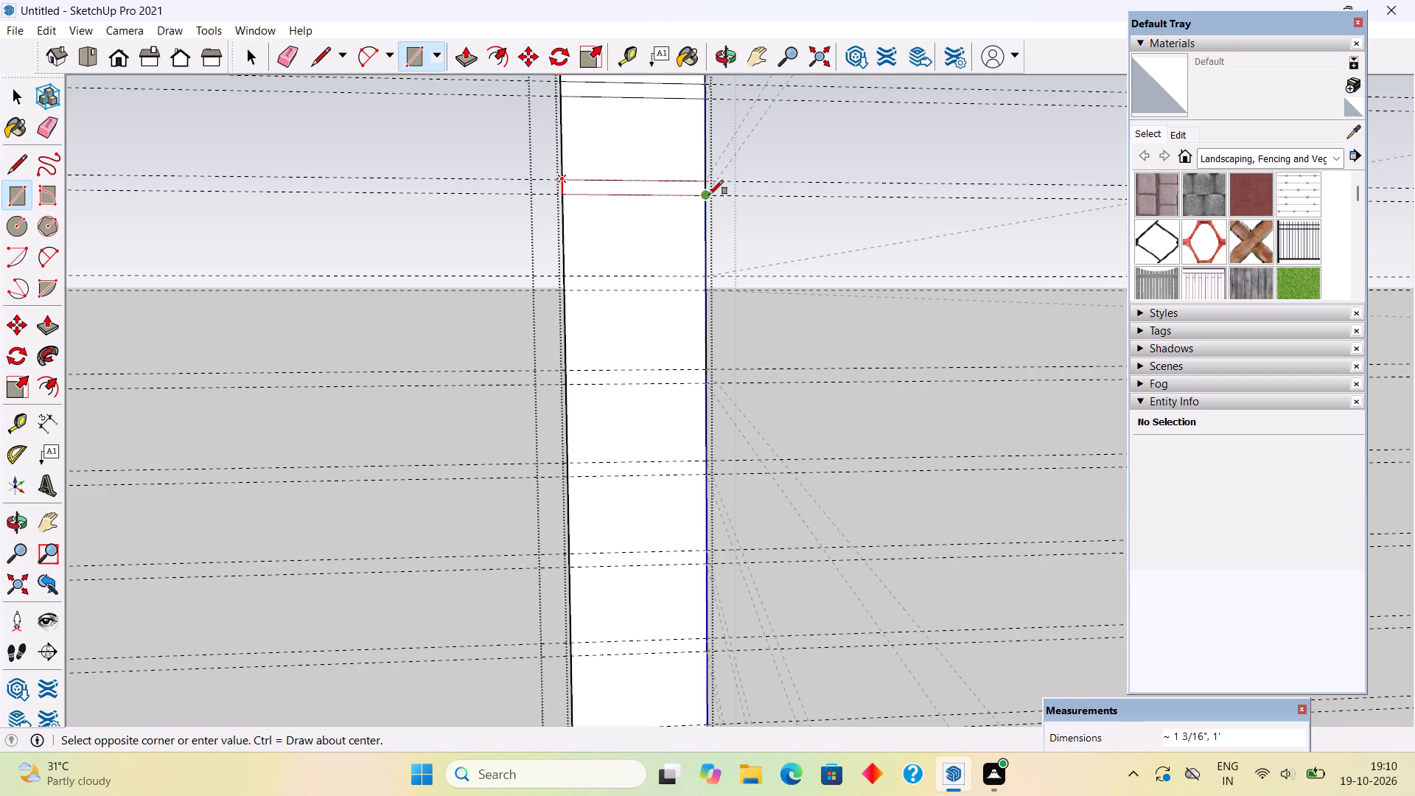
{"action": "left_click", "coordinate": [565, 279]}
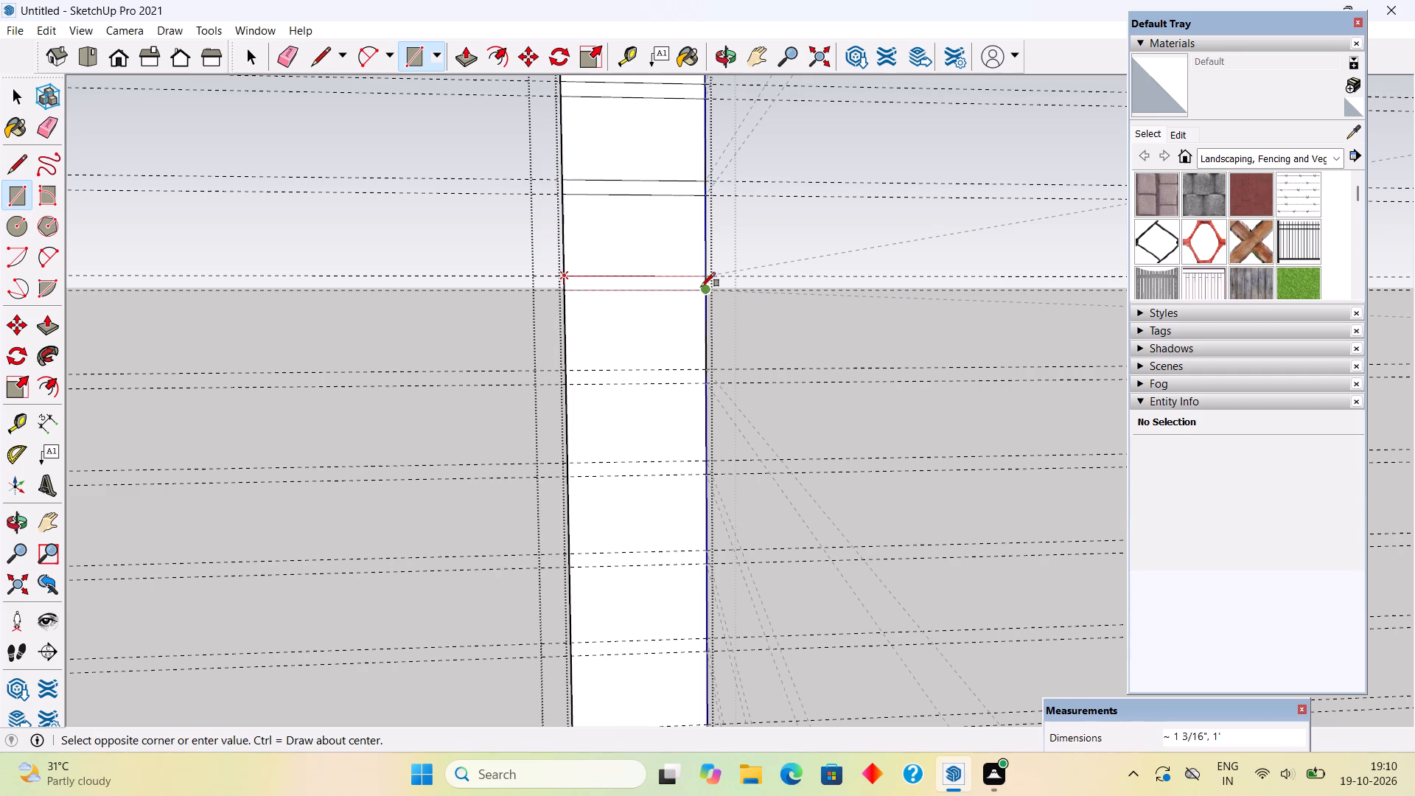
{"action": "left_click", "coordinate": [705, 287]}
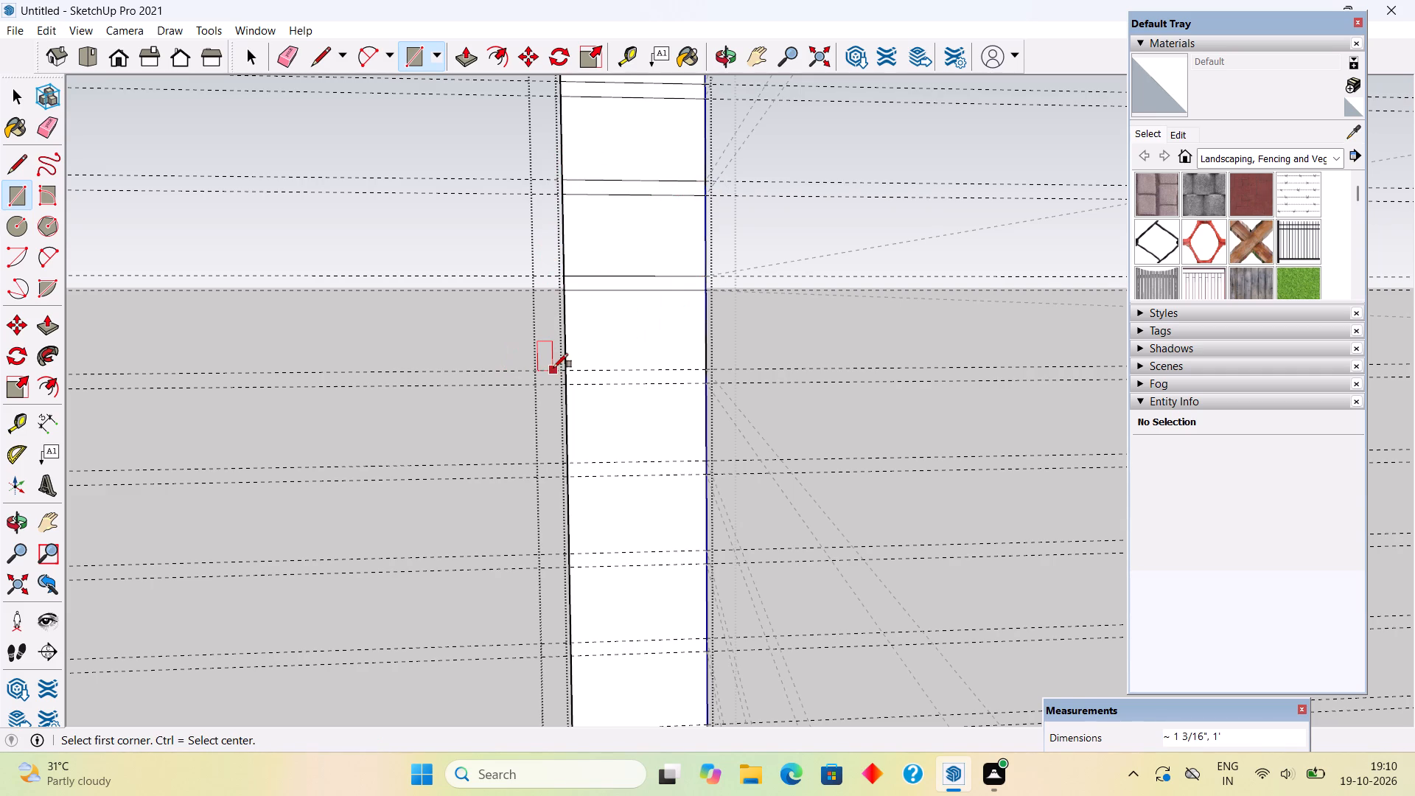
{"action": "left_click_drag", "start_coordinate": [570, 366], "coordinate": [592, 367]}
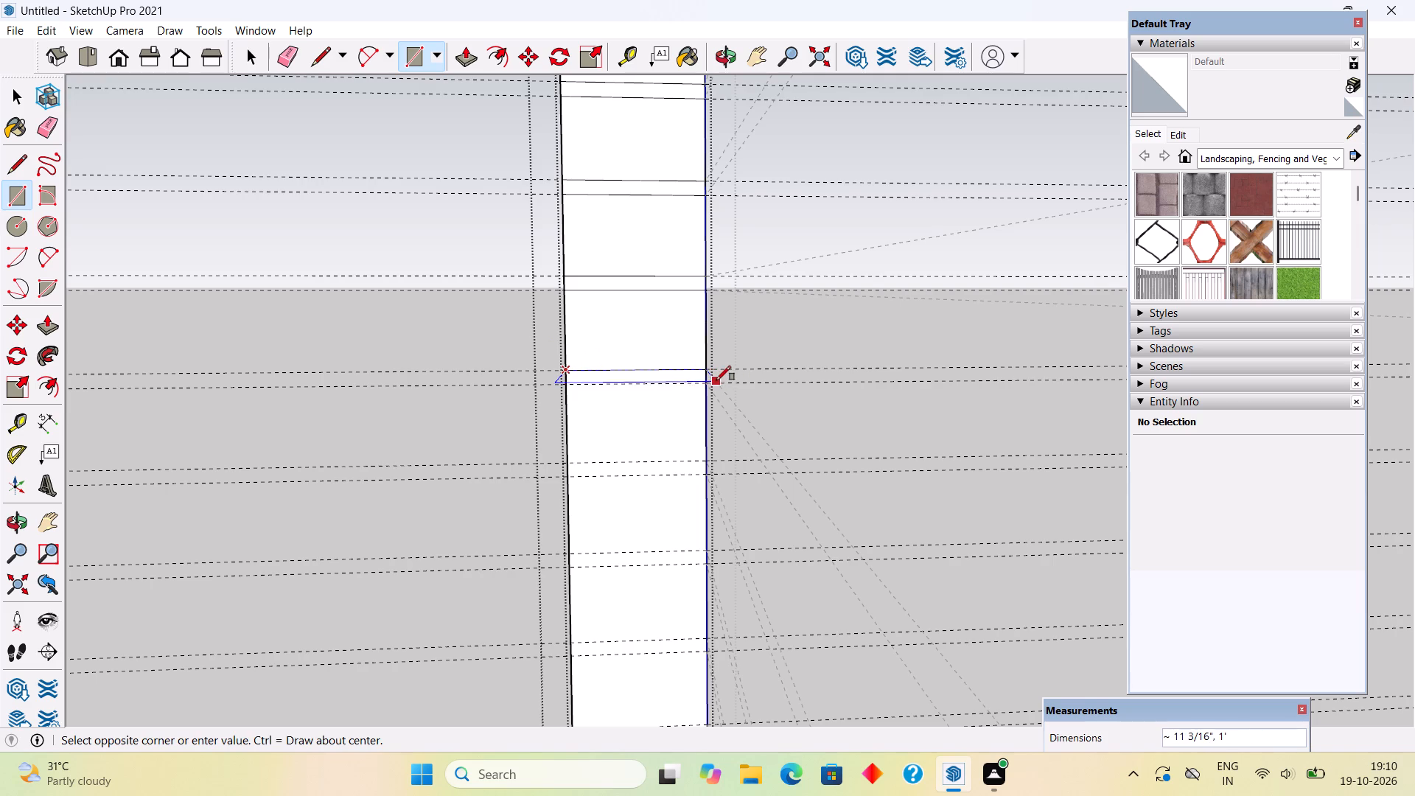
{"action": "left_click", "coordinate": [705, 386]}
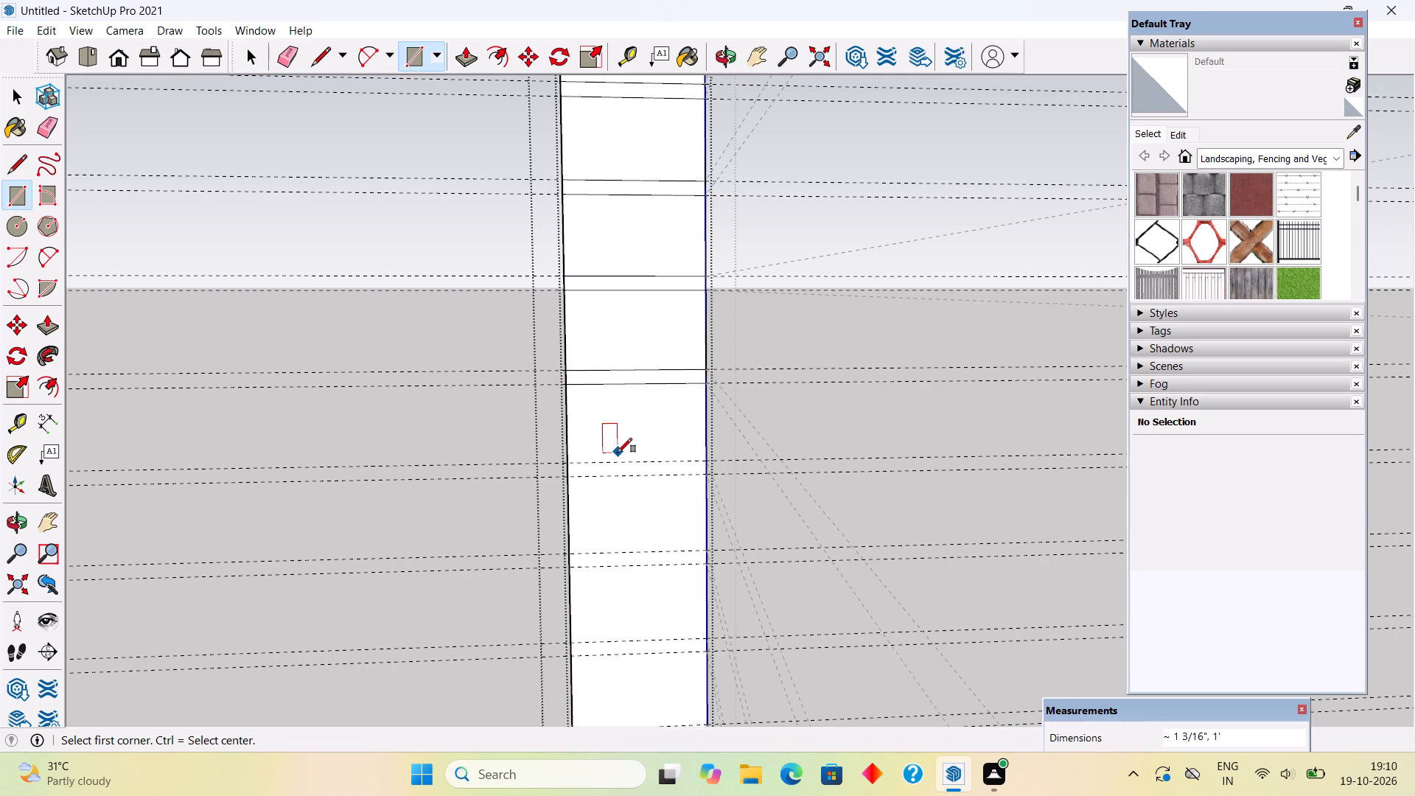
Draw full-width rectangles, about 1 3/16" by 1', within the side face's seventh and eighth guide pairs from the top.
{"action": "left_click", "coordinate": [573, 467]}
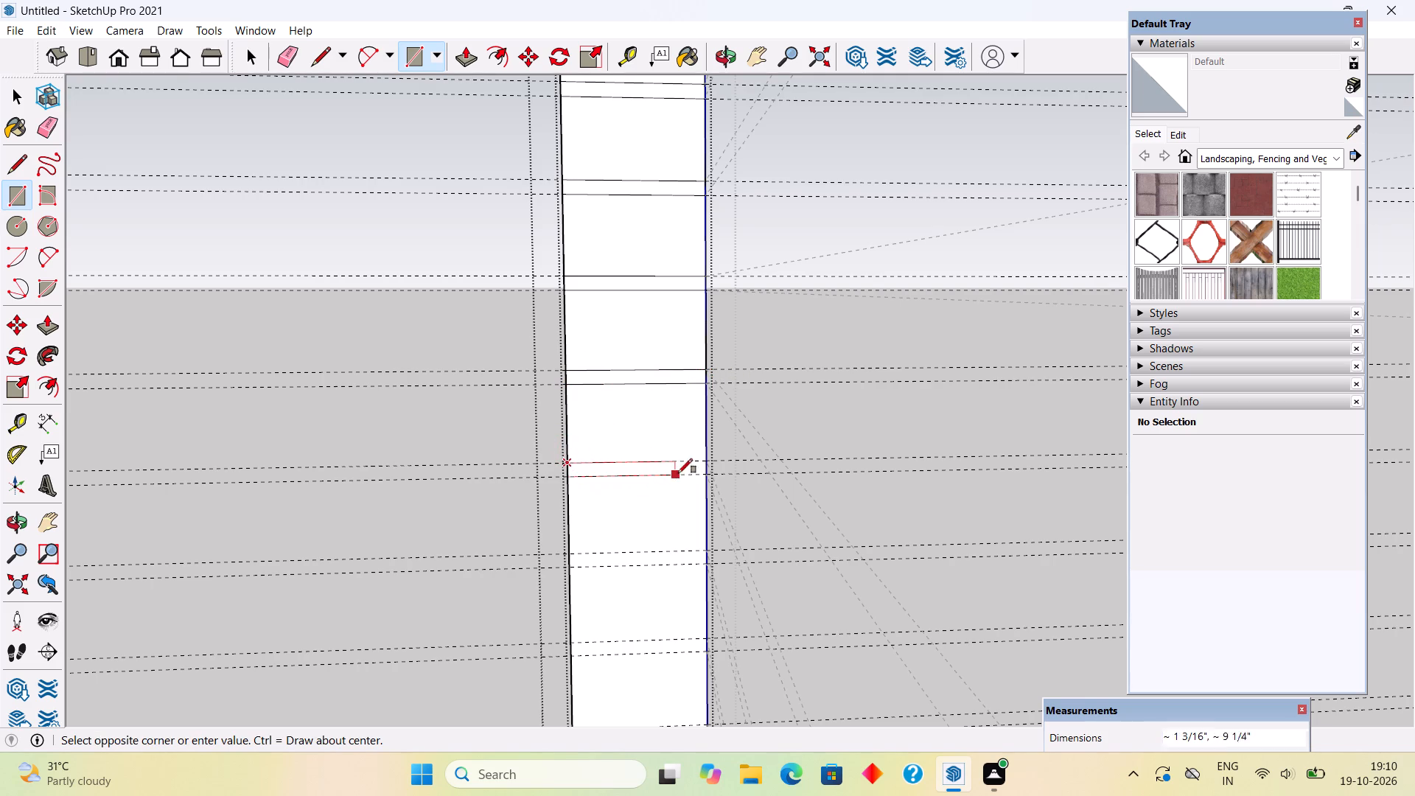
{"action": "left_click", "coordinate": [710, 475]}
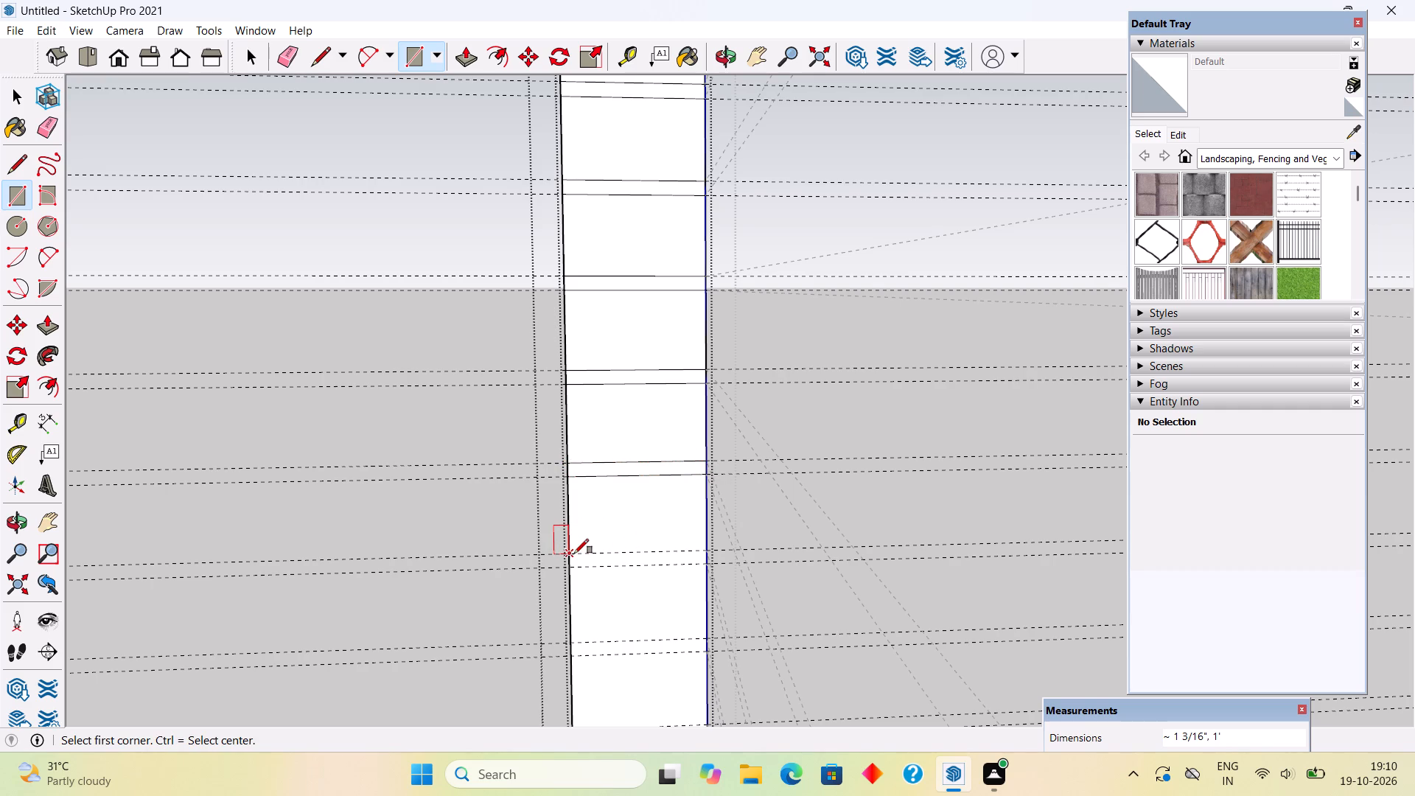
{"action": "left_click", "coordinate": [574, 554]}
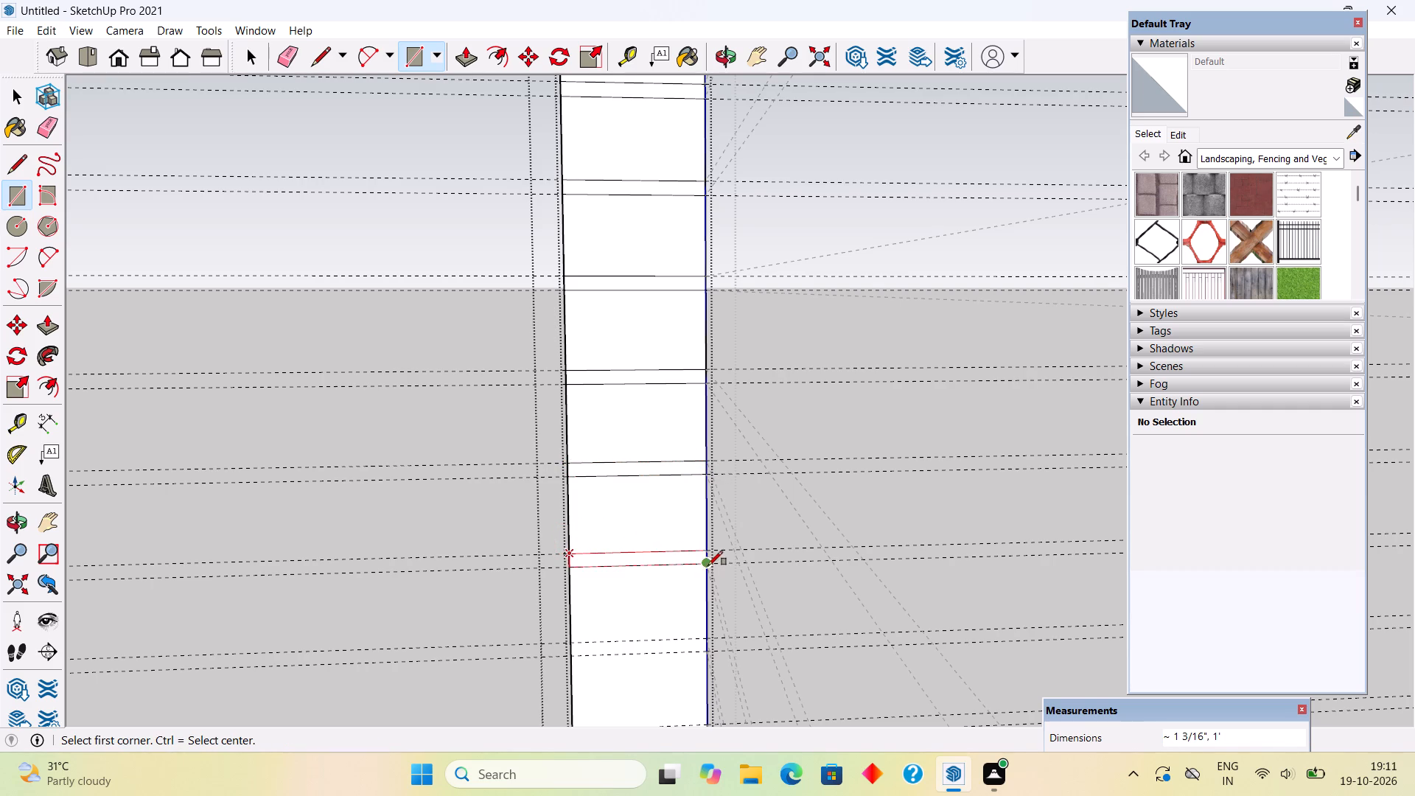
{"action": "left_click", "coordinate": [708, 565]}
{"action": "scroll", "coordinate": [656, 384], "scroll_direction": "down", "scroll_amount": 15}
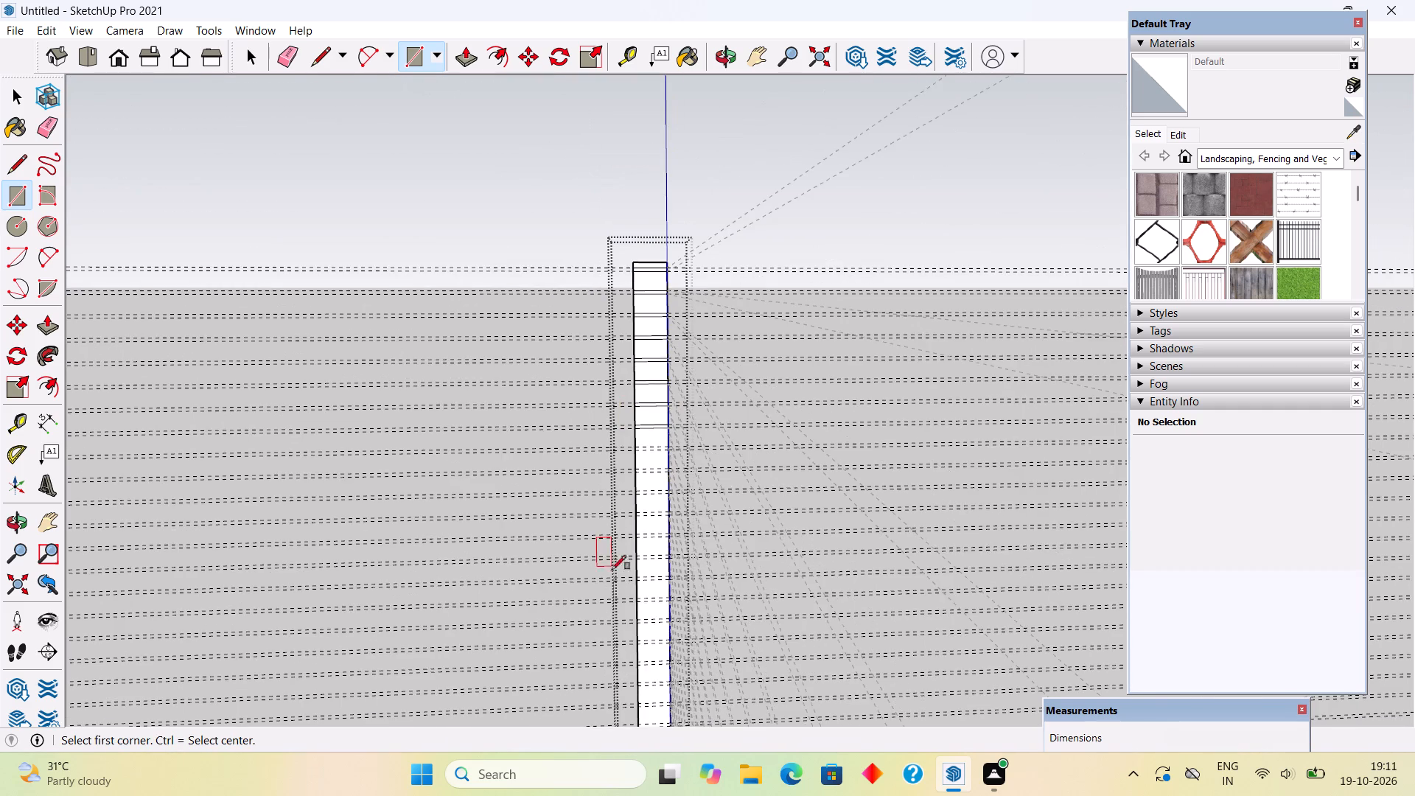
Draw full-width rectangles, about 1 3/16" by 1', within the side face's ninth, tenth and eleventh guide pairs from the top.
{"action": "scroll", "coordinate": [688, 684], "scroll_direction": "up", "scroll_amount": 12}
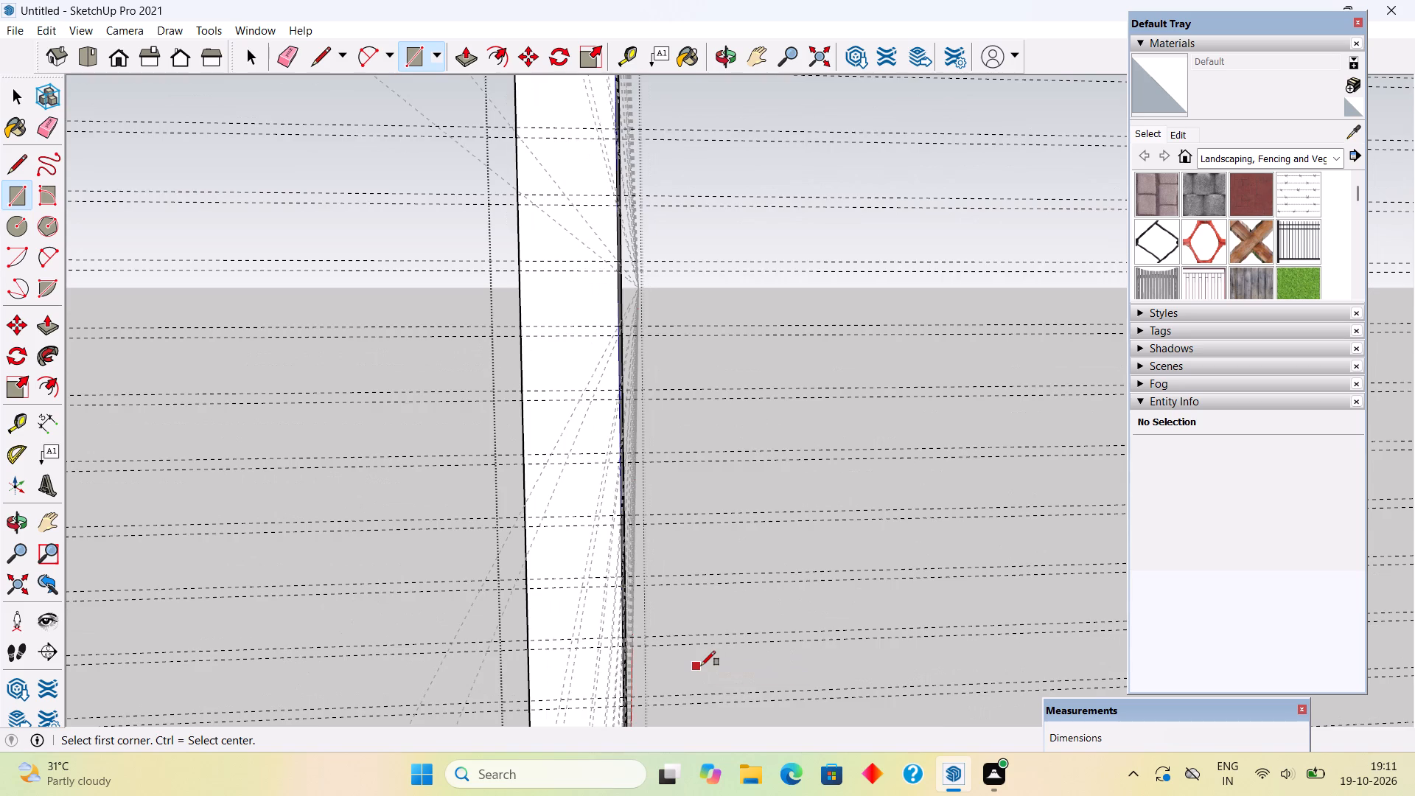
{"action": "scroll", "coordinate": [701, 666], "scroll_direction": "down", "scroll_amount": 3}
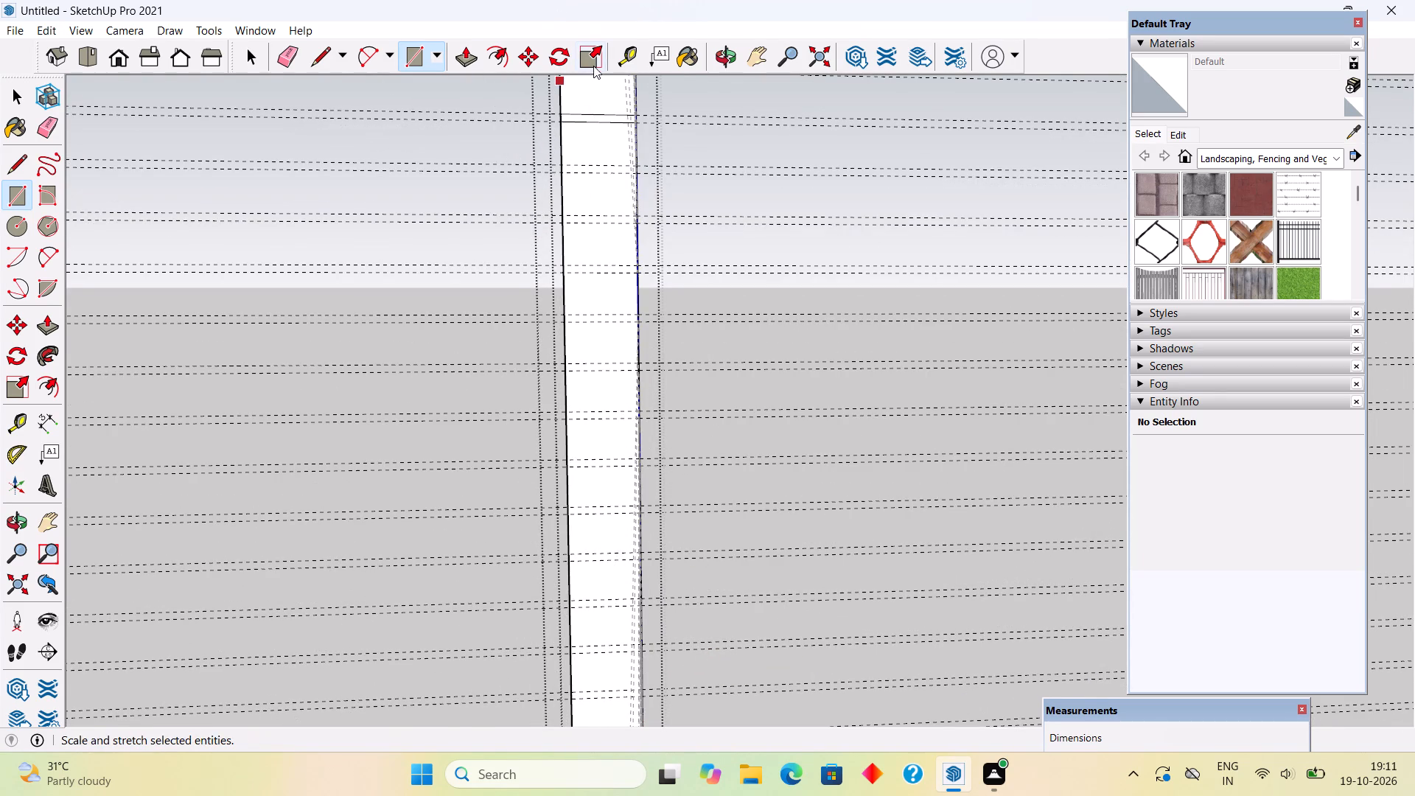
{"action": "scroll", "coordinate": [599, 88], "scroll_direction": "up", "scroll_amount": 6}
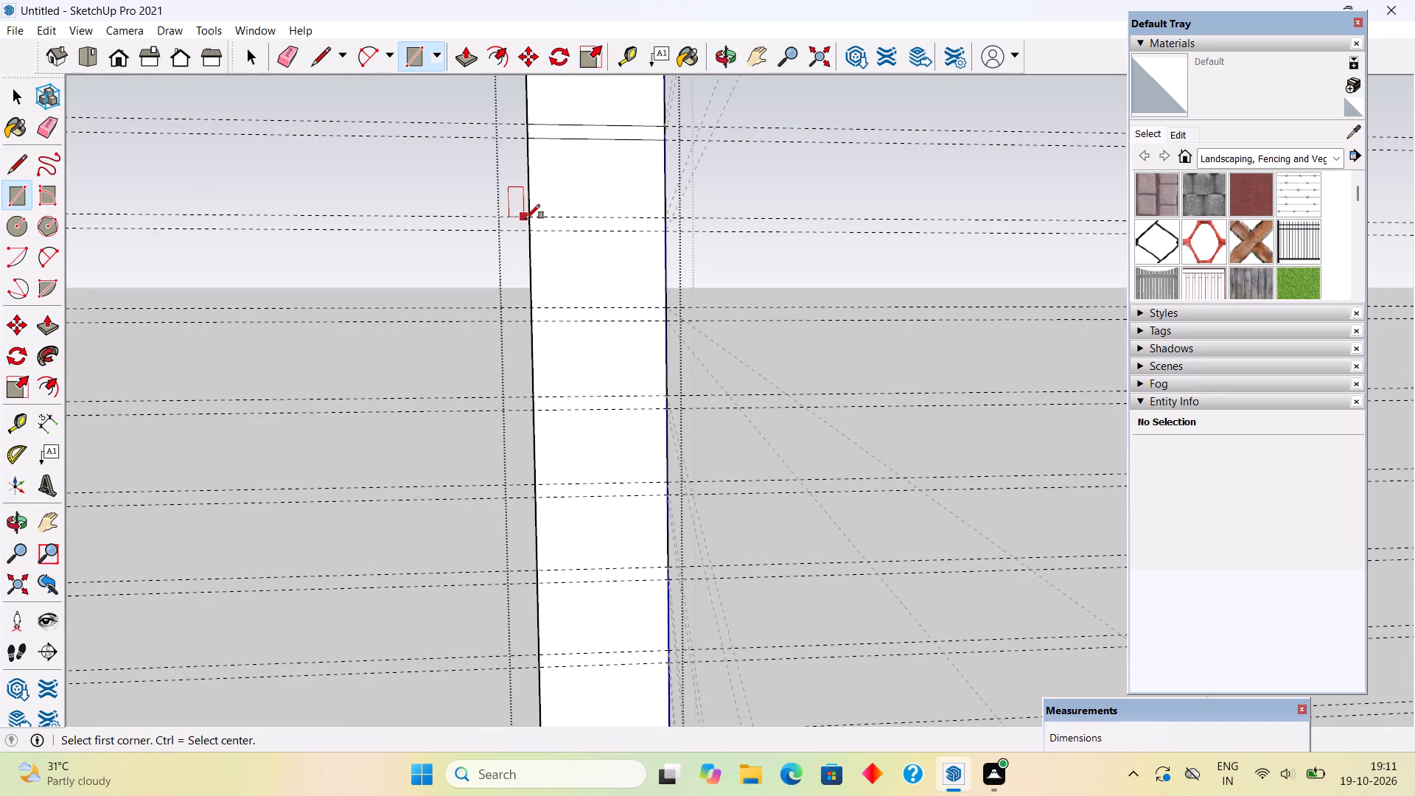
{"action": "left_click", "coordinate": [525, 219]}
{"action": "left_click", "coordinate": [665, 231]}
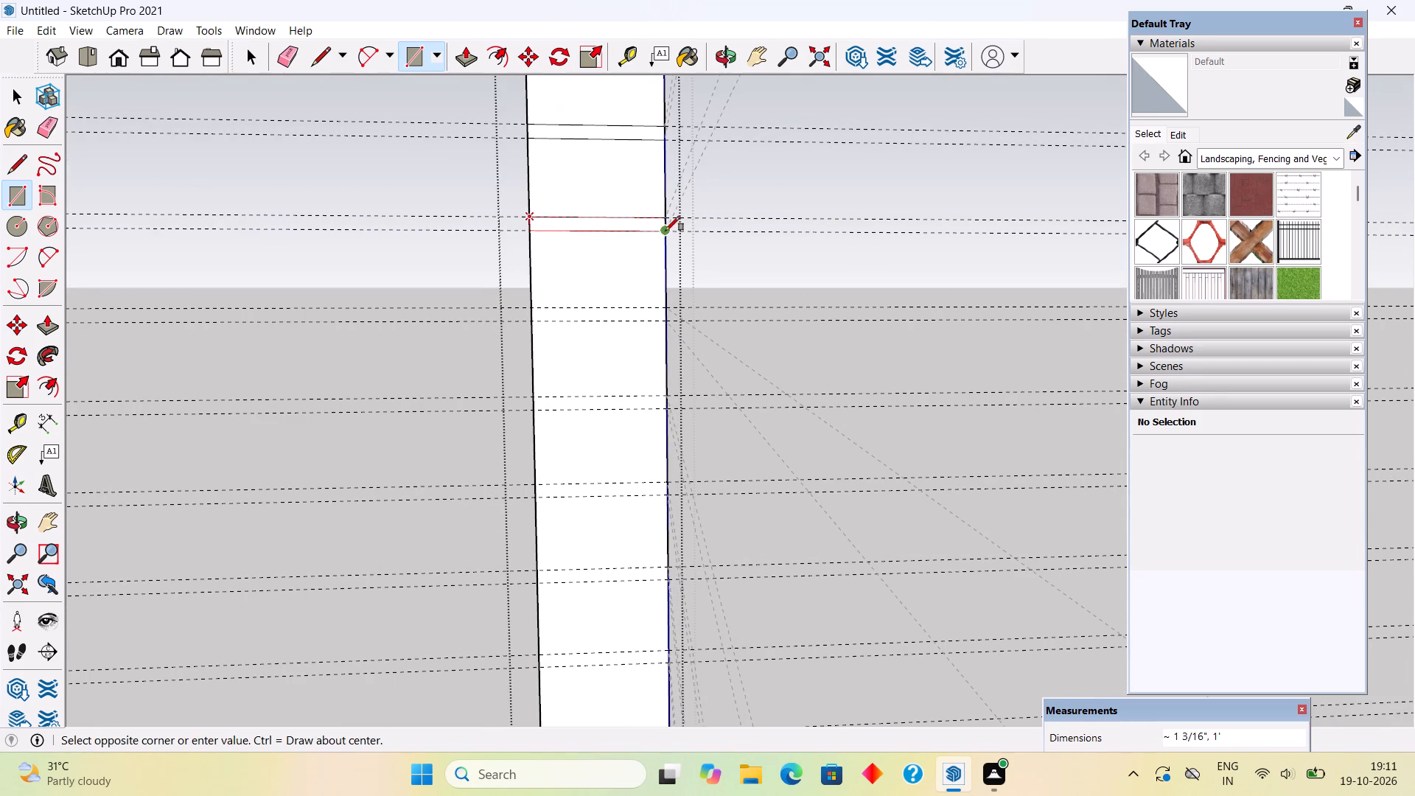
{"action": "left_click", "coordinate": [536, 307]}
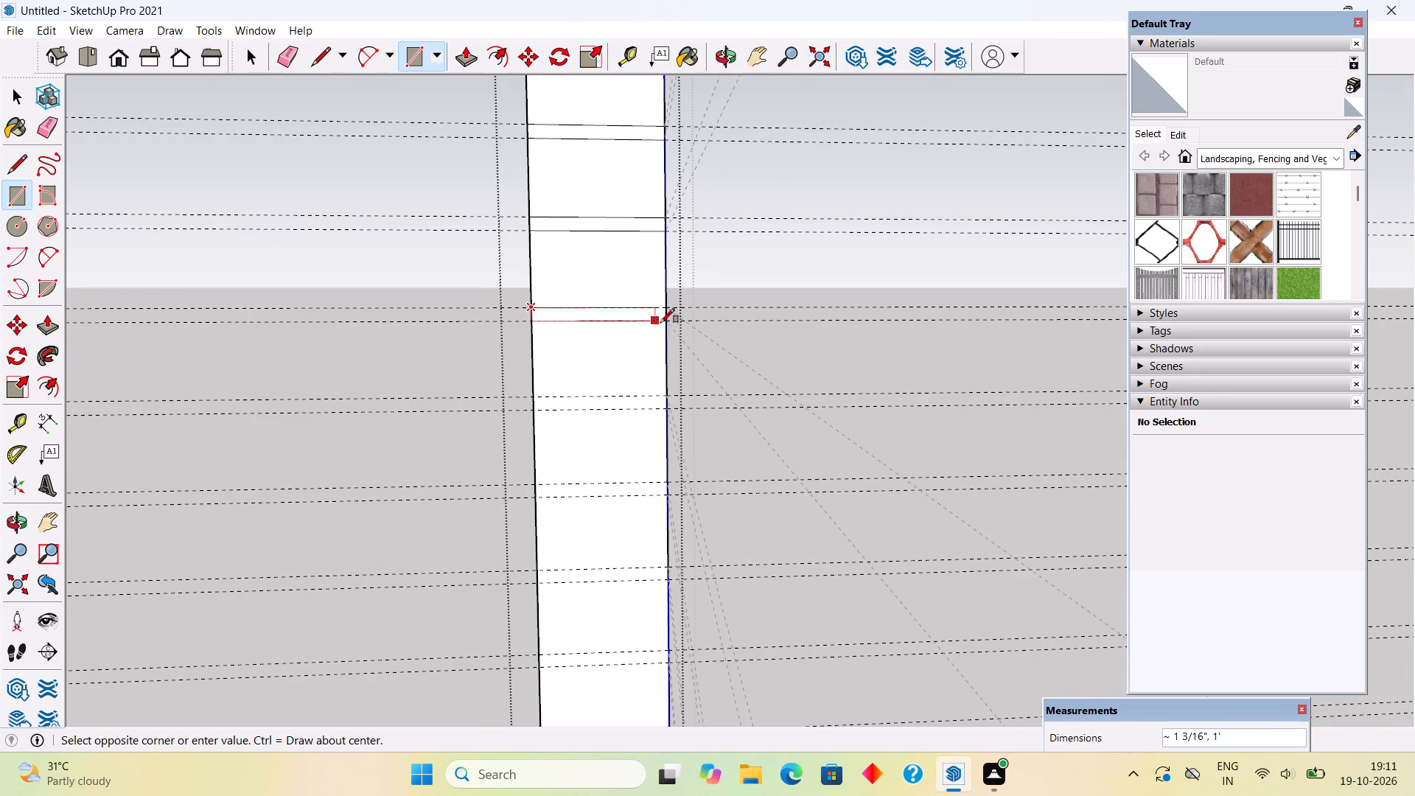
{"action": "left_click", "coordinate": [663, 324]}
{"action": "left_click", "coordinate": [538, 399]}
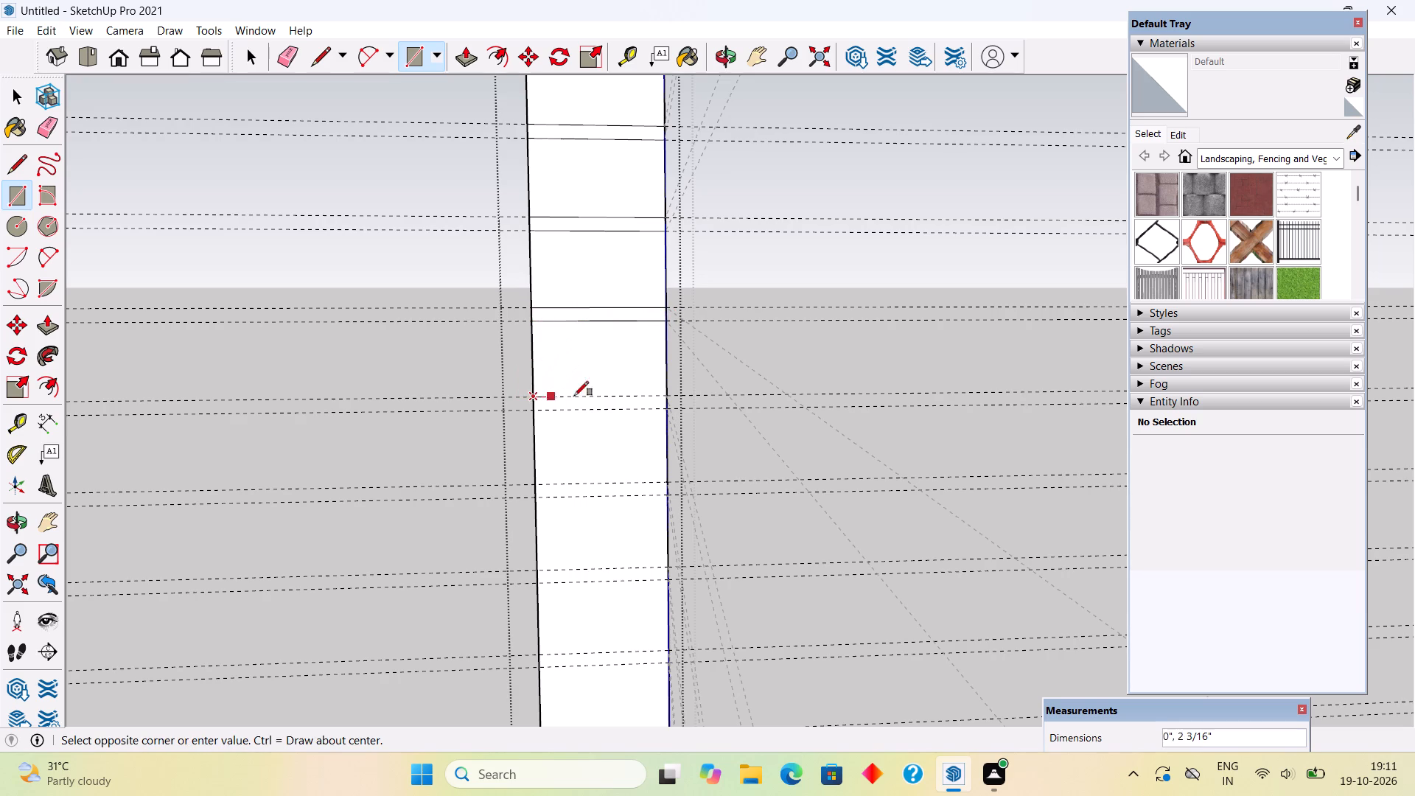
{"action": "left_click", "coordinate": [660, 408]}
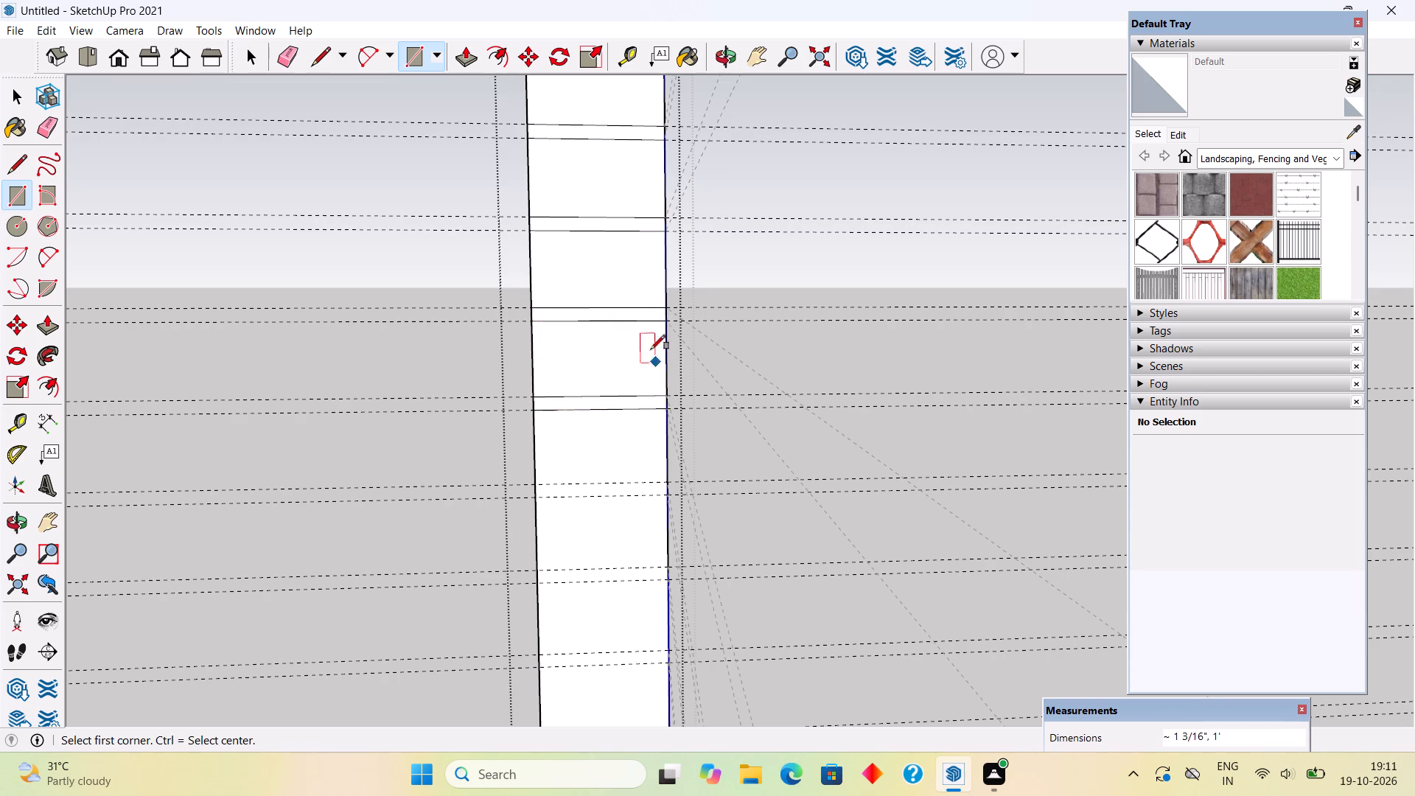
Draw full-width rectangles, about 1 3/16" by 1', within the side face's twelfth to fifteenth guide pairs from the top.
{"action": "scroll", "coordinate": [640, 313], "scroll_direction": "down", "scroll_amount": 4}
{"action": "scroll", "coordinate": [619, 642], "scroll_direction": "up", "scroll_amount": 3}
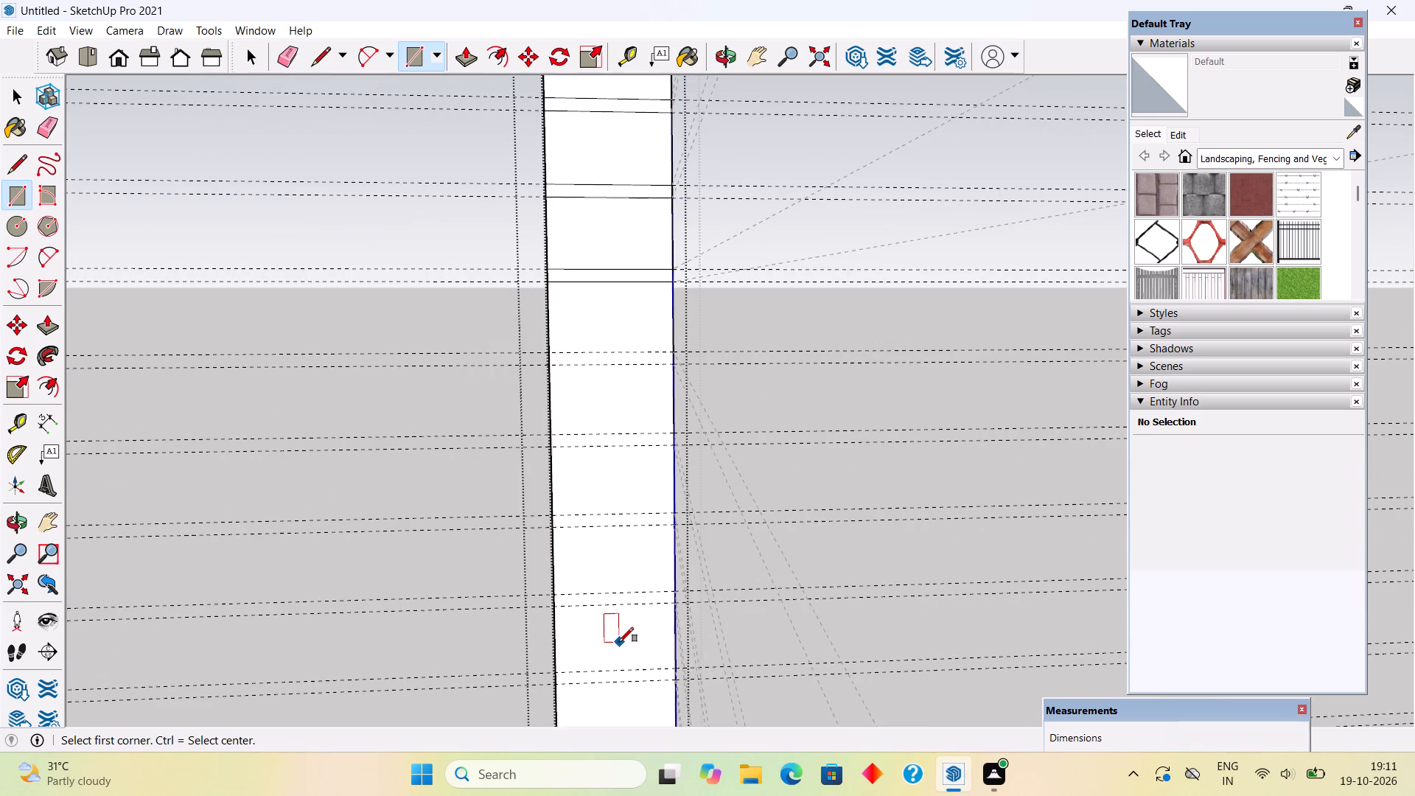
{"action": "scroll", "coordinate": [619, 642], "scroll_direction": "up", "scroll_amount": 2}
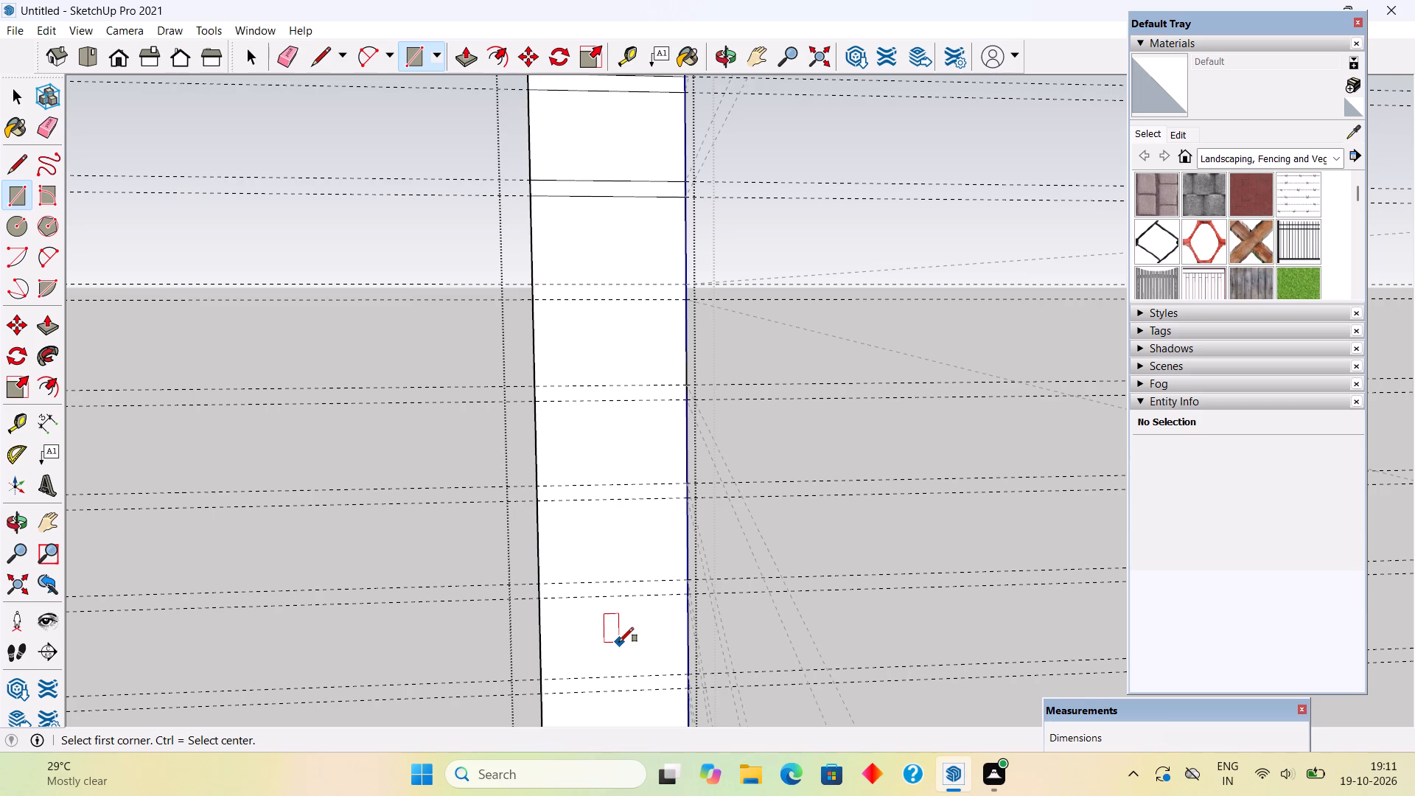
{"action": "left_click", "coordinate": [532, 283]}
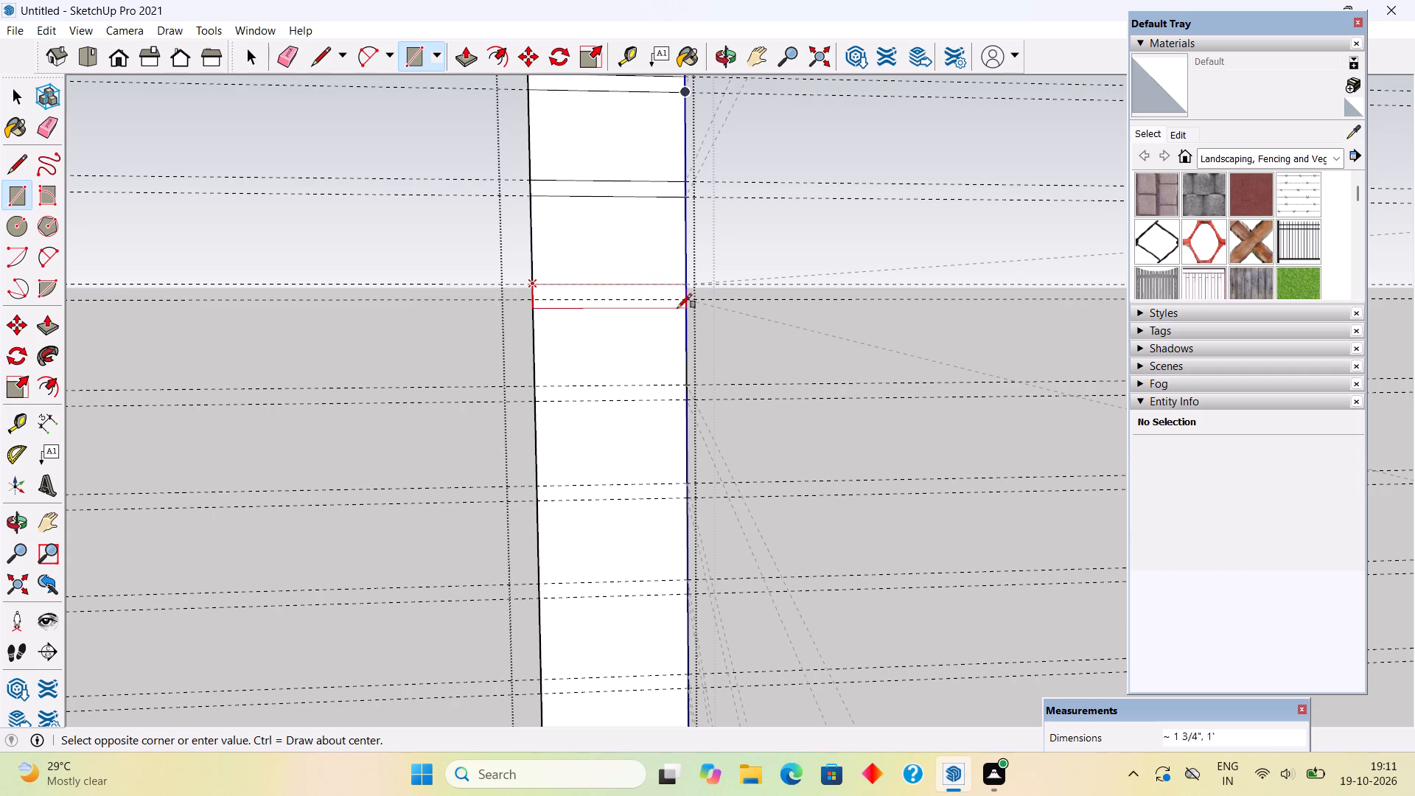
{"action": "left_click", "coordinate": [684, 298]}
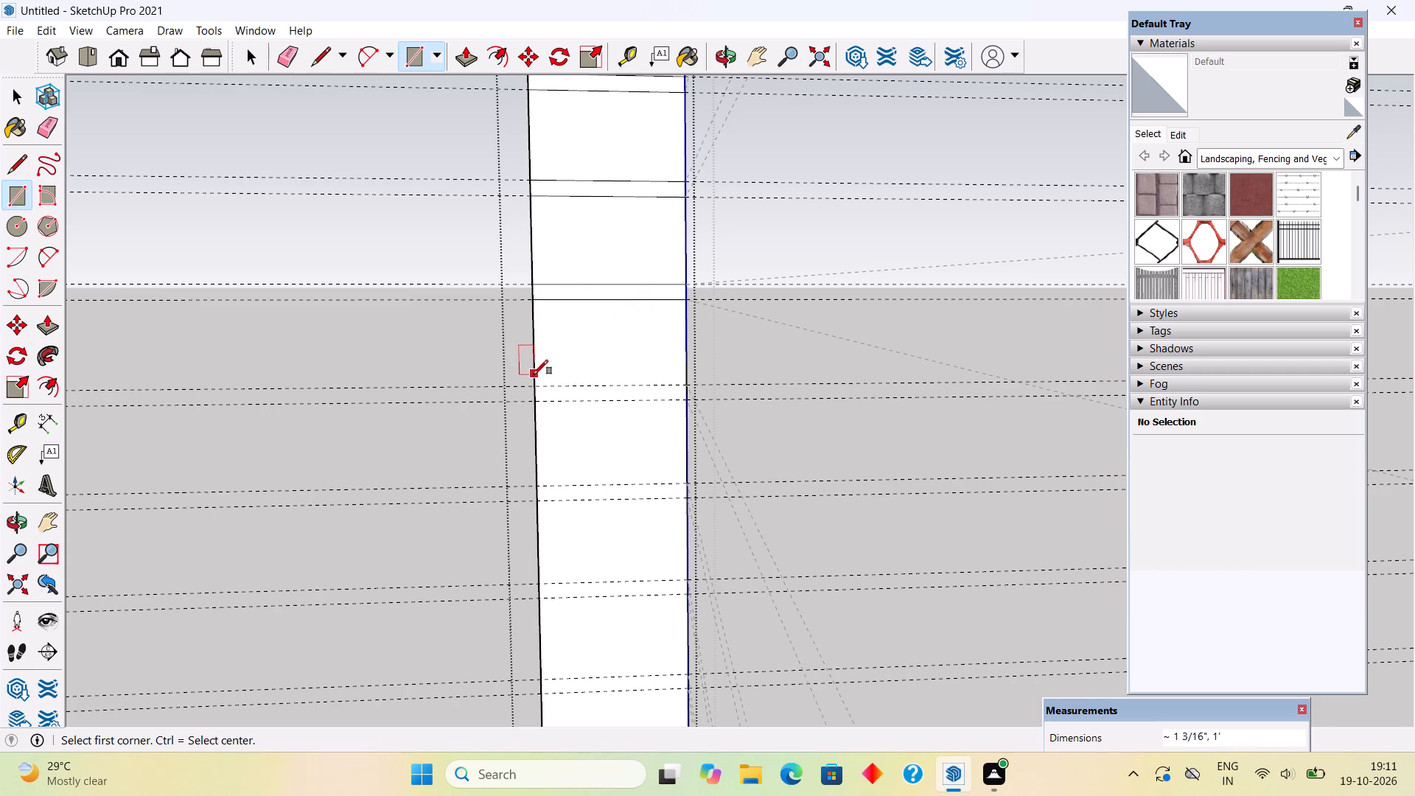
{"action": "left_click", "coordinate": [537, 385]}
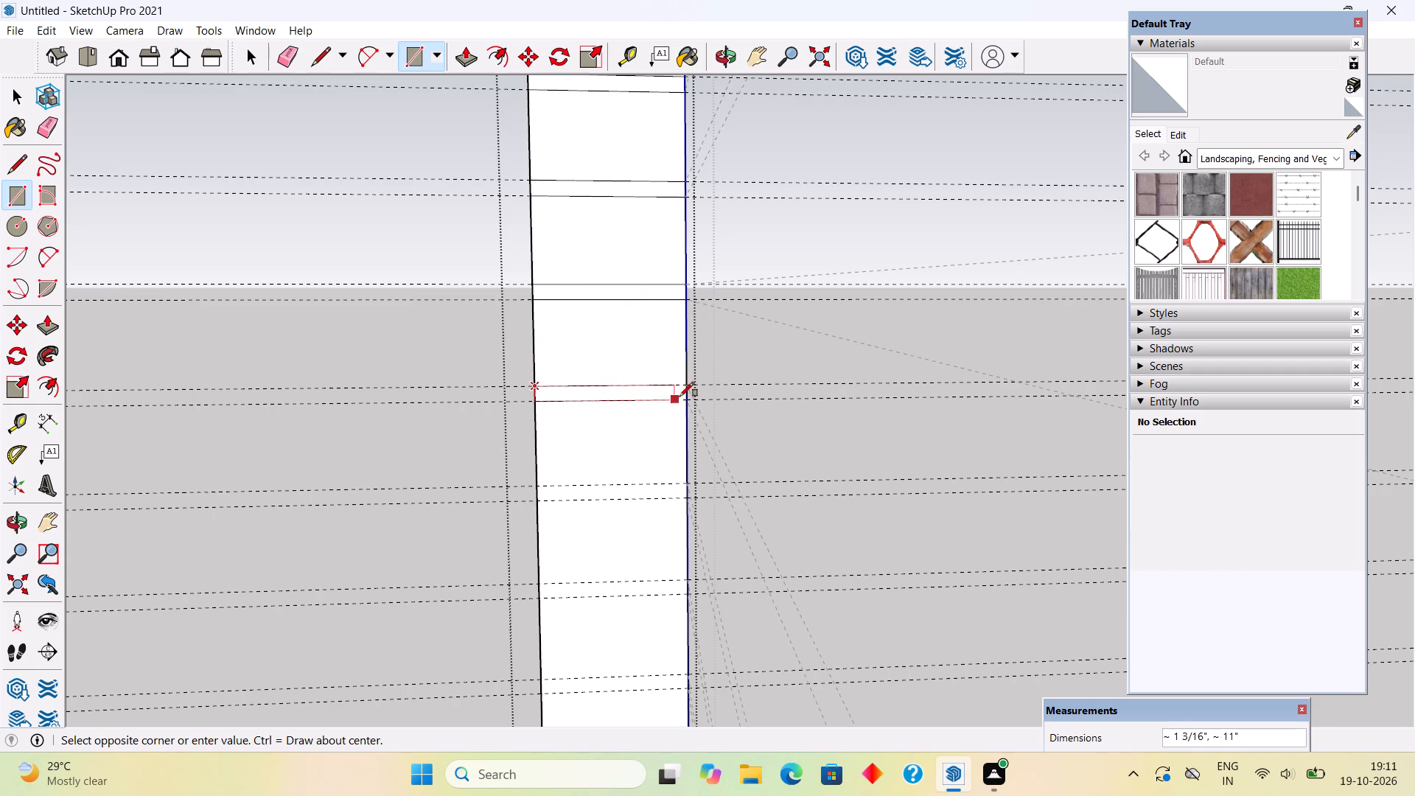
{"action": "left_click", "coordinate": [685, 397]}
{"action": "left_click", "coordinate": [536, 489]}
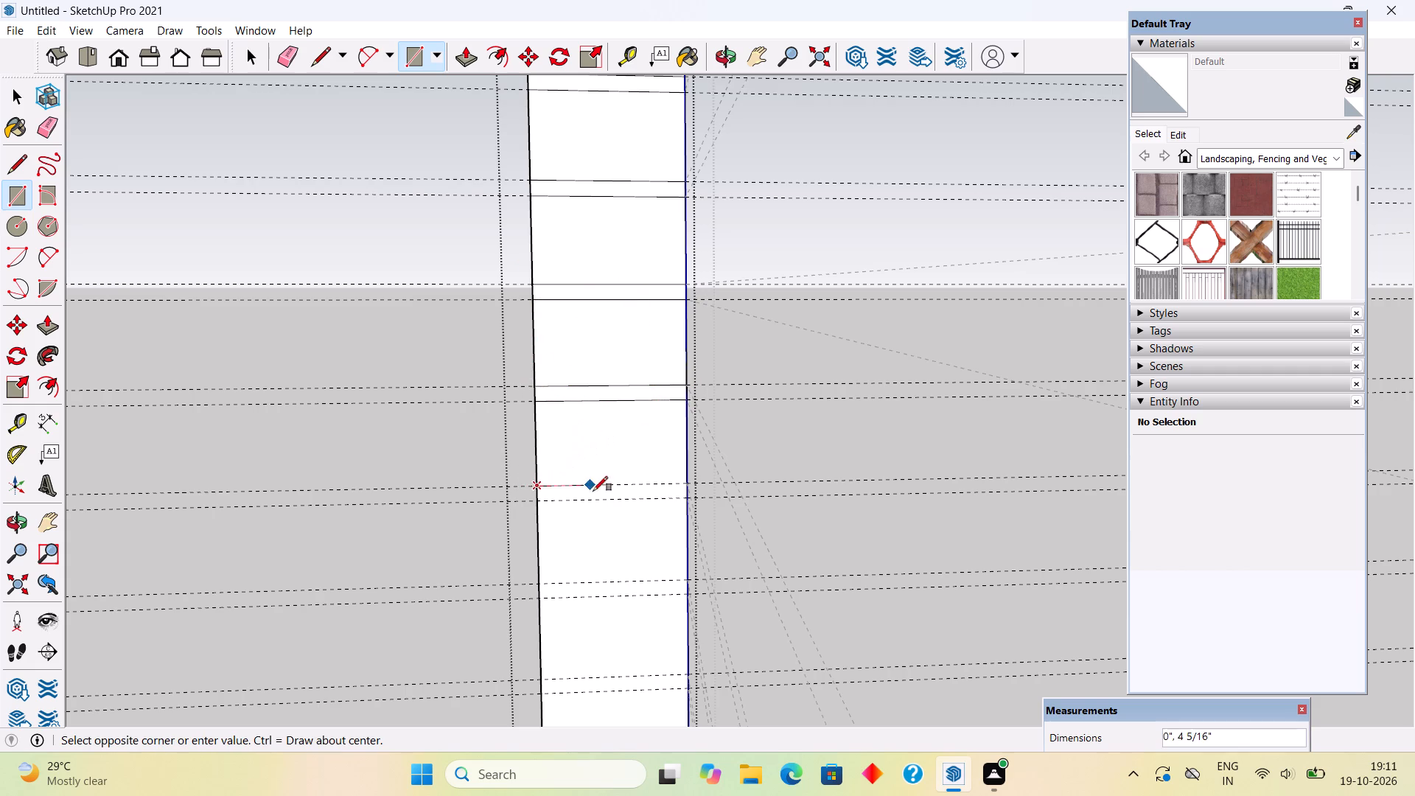
{"action": "left_click", "coordinate": [685, 498]}
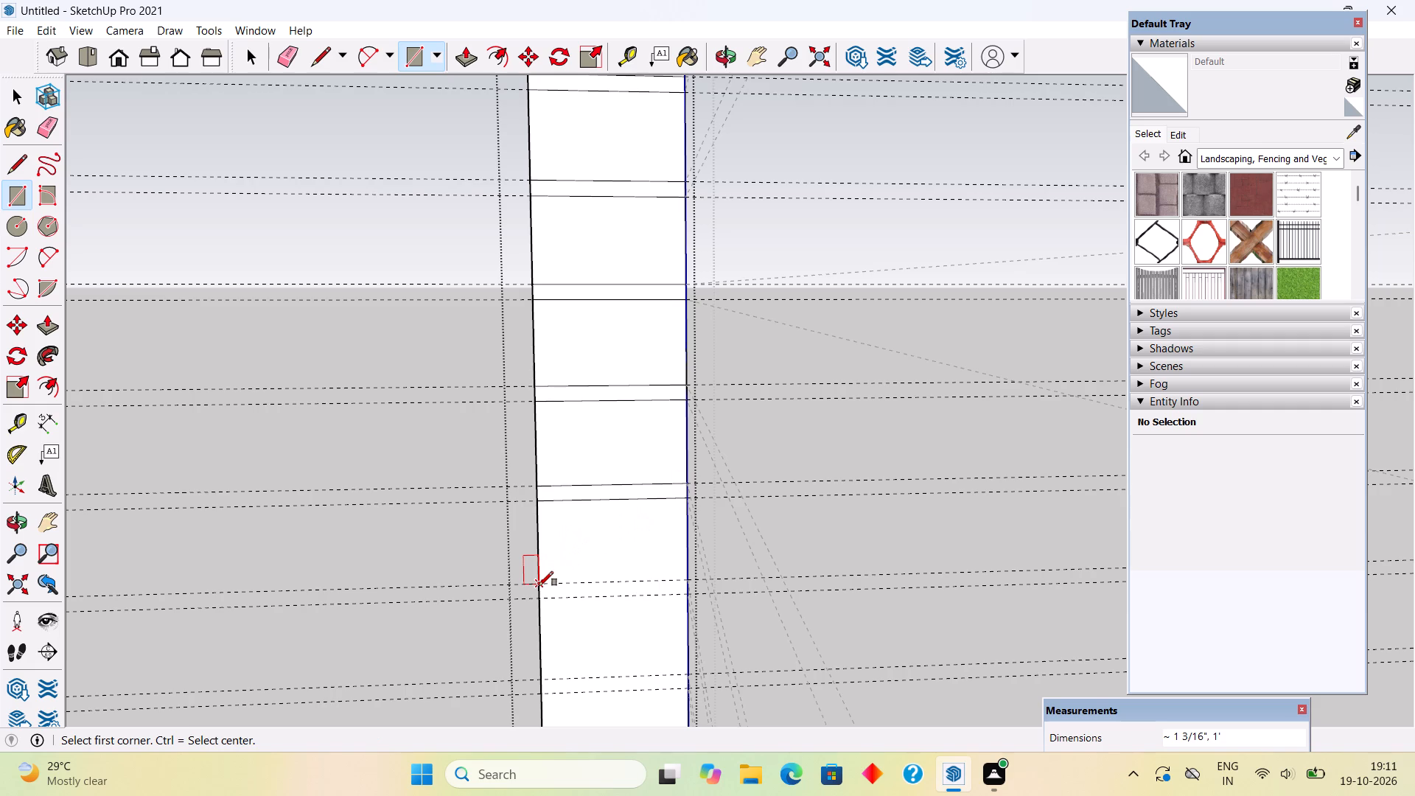
{"action": "left_click", "coordinate": [539, 586]}
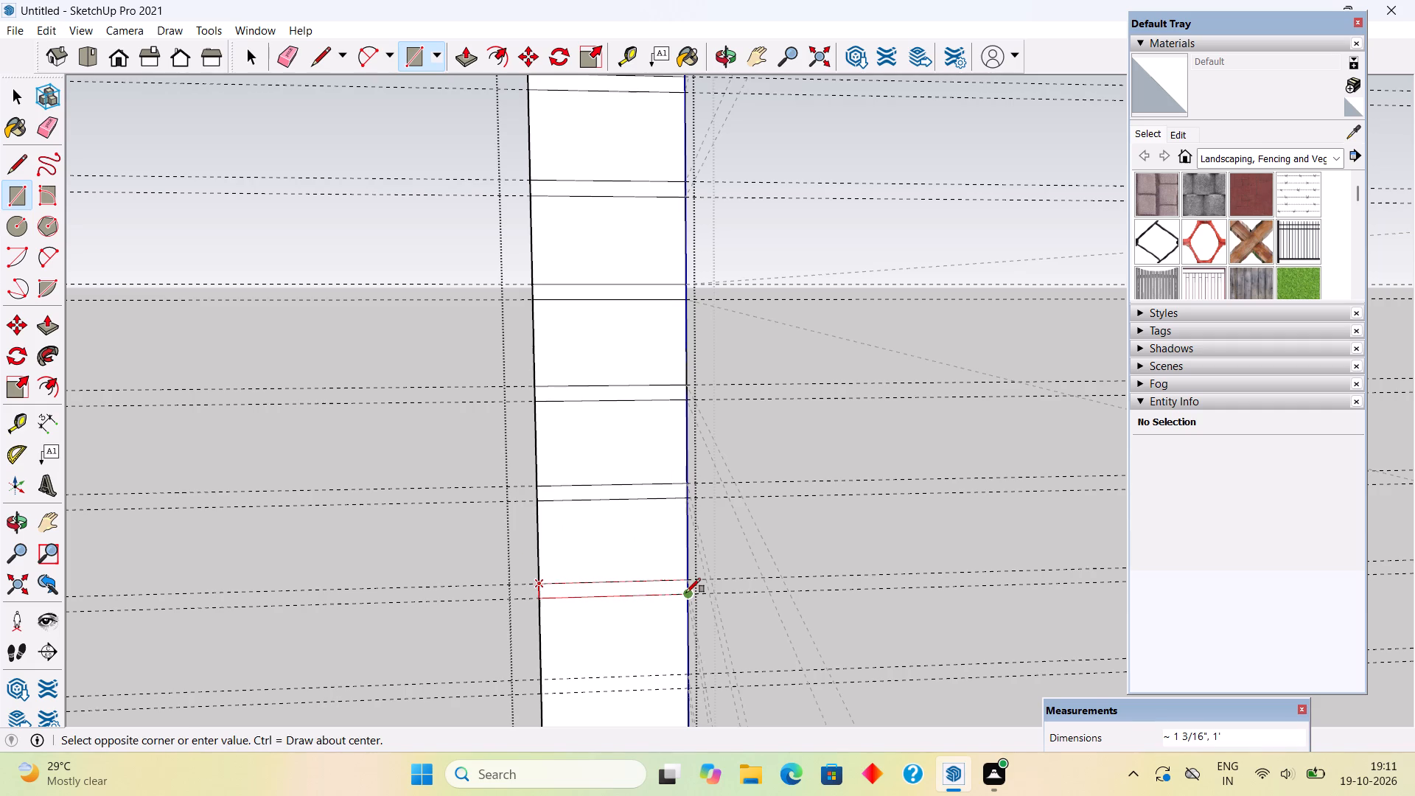
{"action": "left_click", "coordinate": [686, 593]}
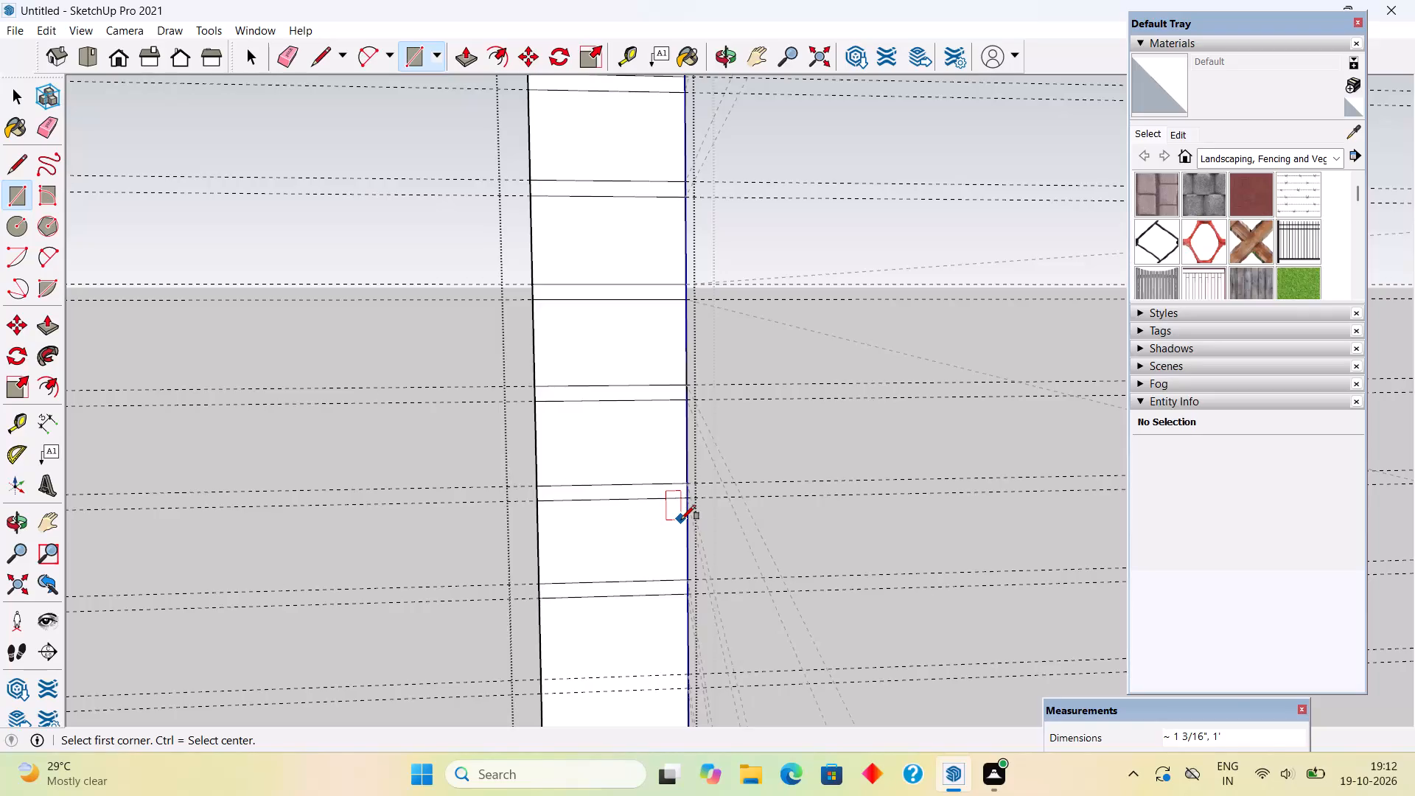
Draw full-width rectangles, about 1 3/16" by 1', within the side face's sixteenth, seventeenth and eighteenth guide pairs from the top.
{"action": "scroll", "coordinate": [681, 520], "scroll_direction": "down", "scroll_amount": 17}
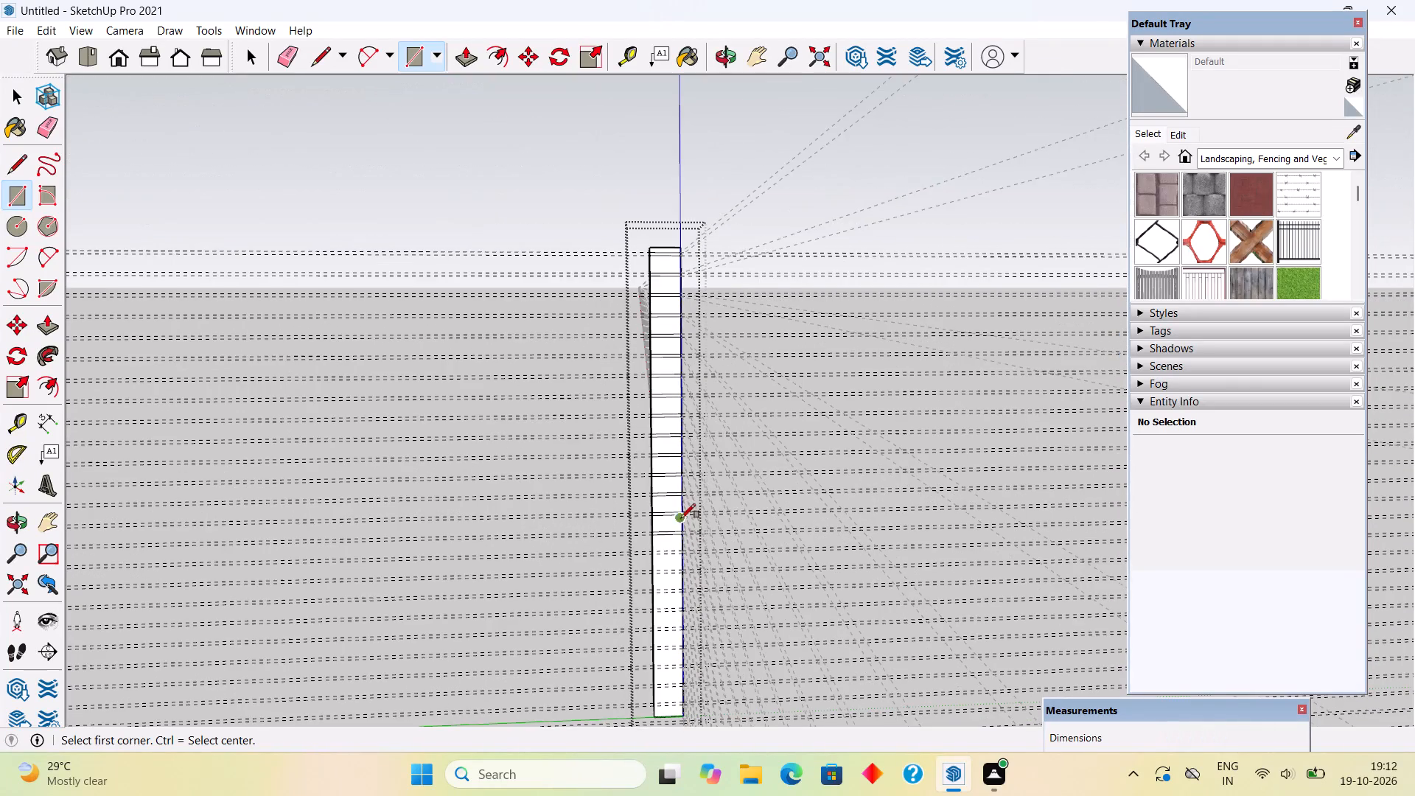
{"action": "scroll", "coordinate": [674, 519], "scroll_direction": "down", "scroll_amount": 3}
{"action": "scroll", "coordinate": [680, 682], "scroll_direction": "up", "scroll_amount": 6}
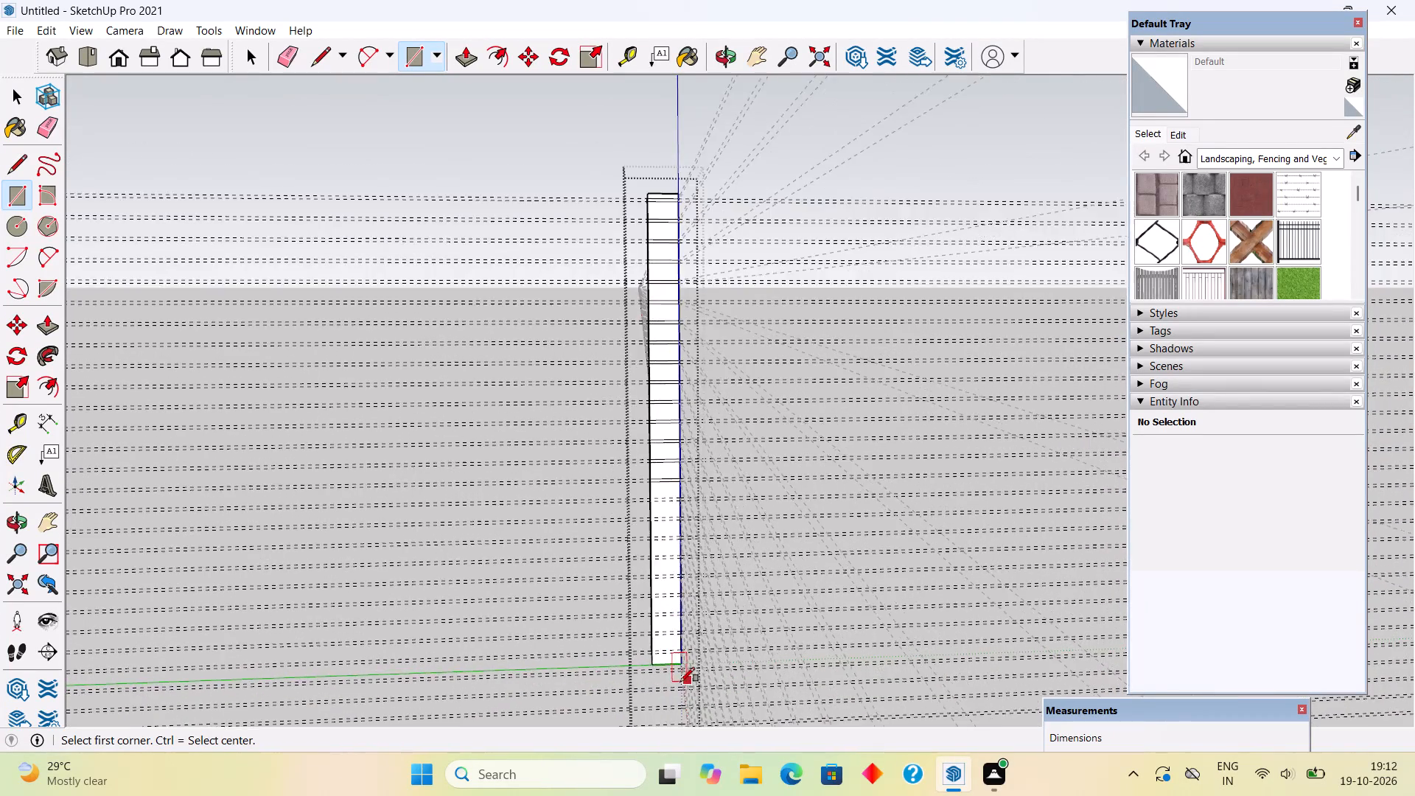
{"action": "scroll", "coordinate": [680, 682], "scroll_direction": "up", "scroll_amount": 13}
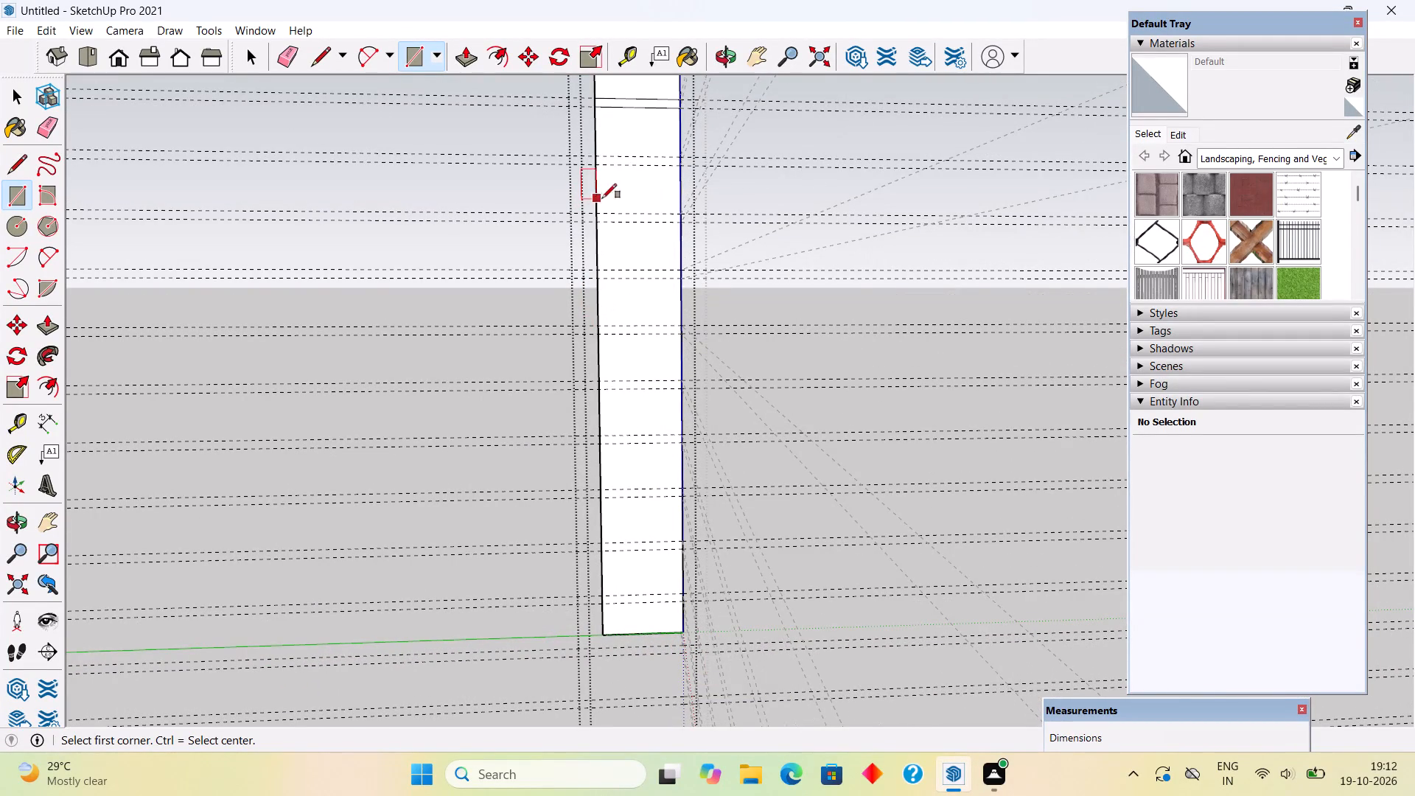
{"action": "left_click", "coordinate": [595, 153]}
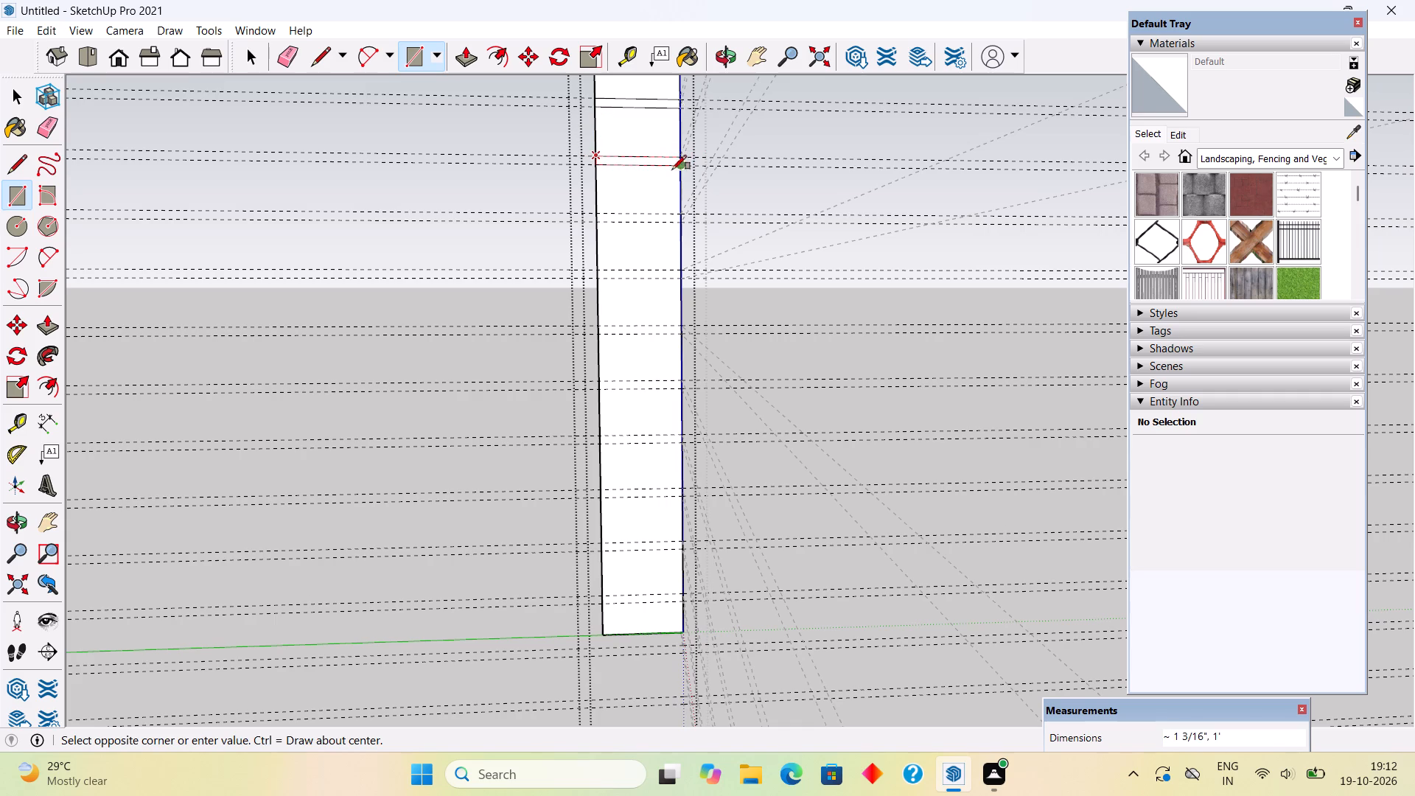
{"action": "left_click", "coordinate": [681, 169]}
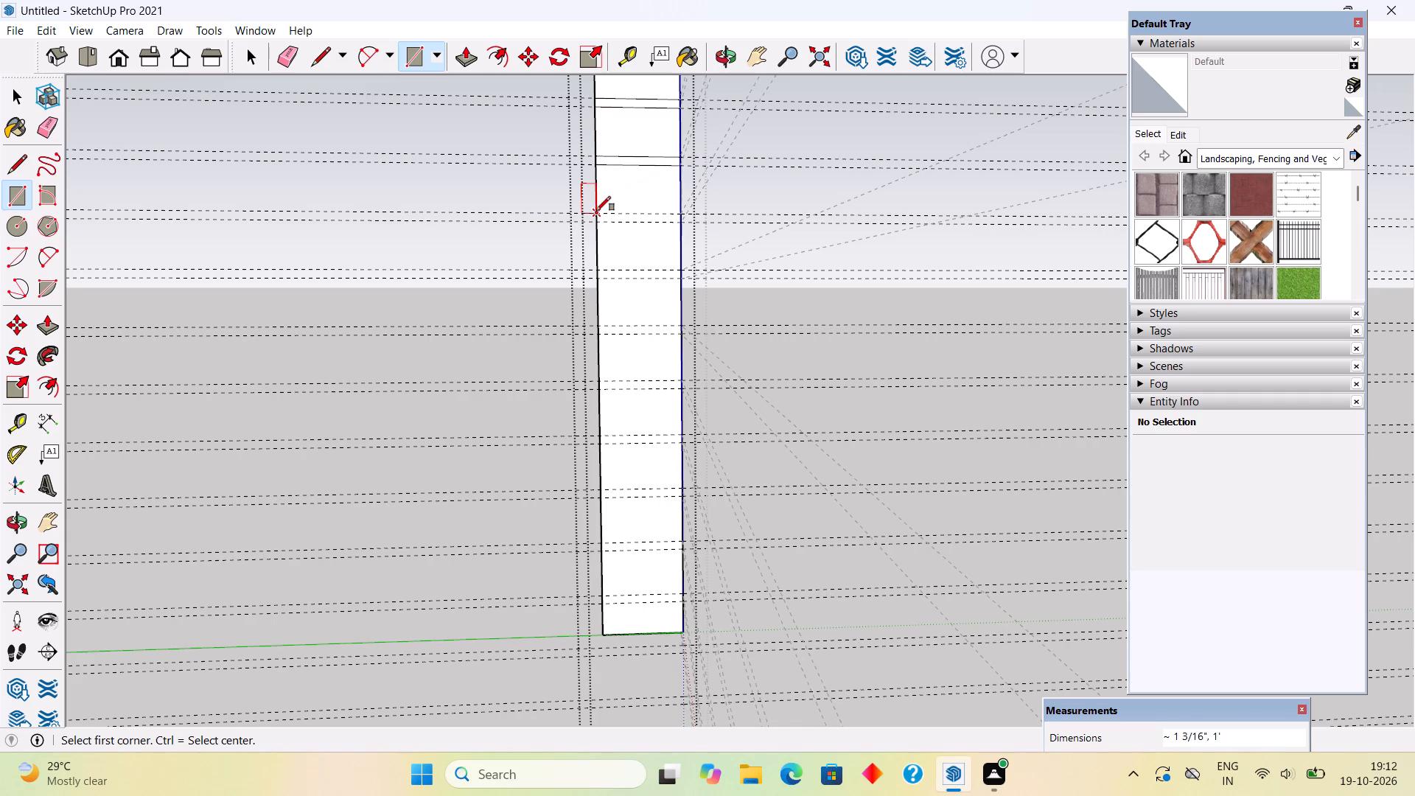
{"action": "left_click", "coordinate": [596, 211]}
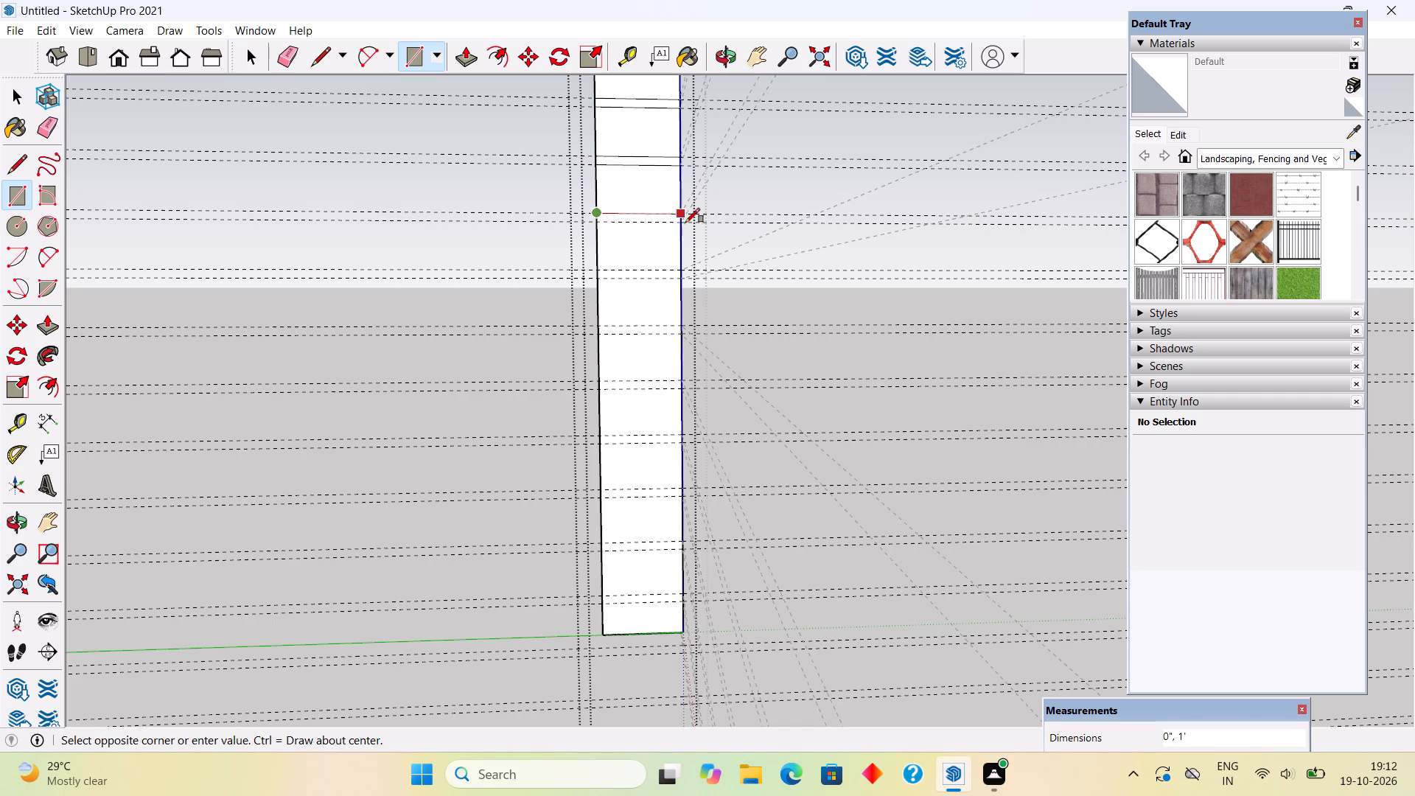
{"action": "left_click", "coordinate": [682, 228]}
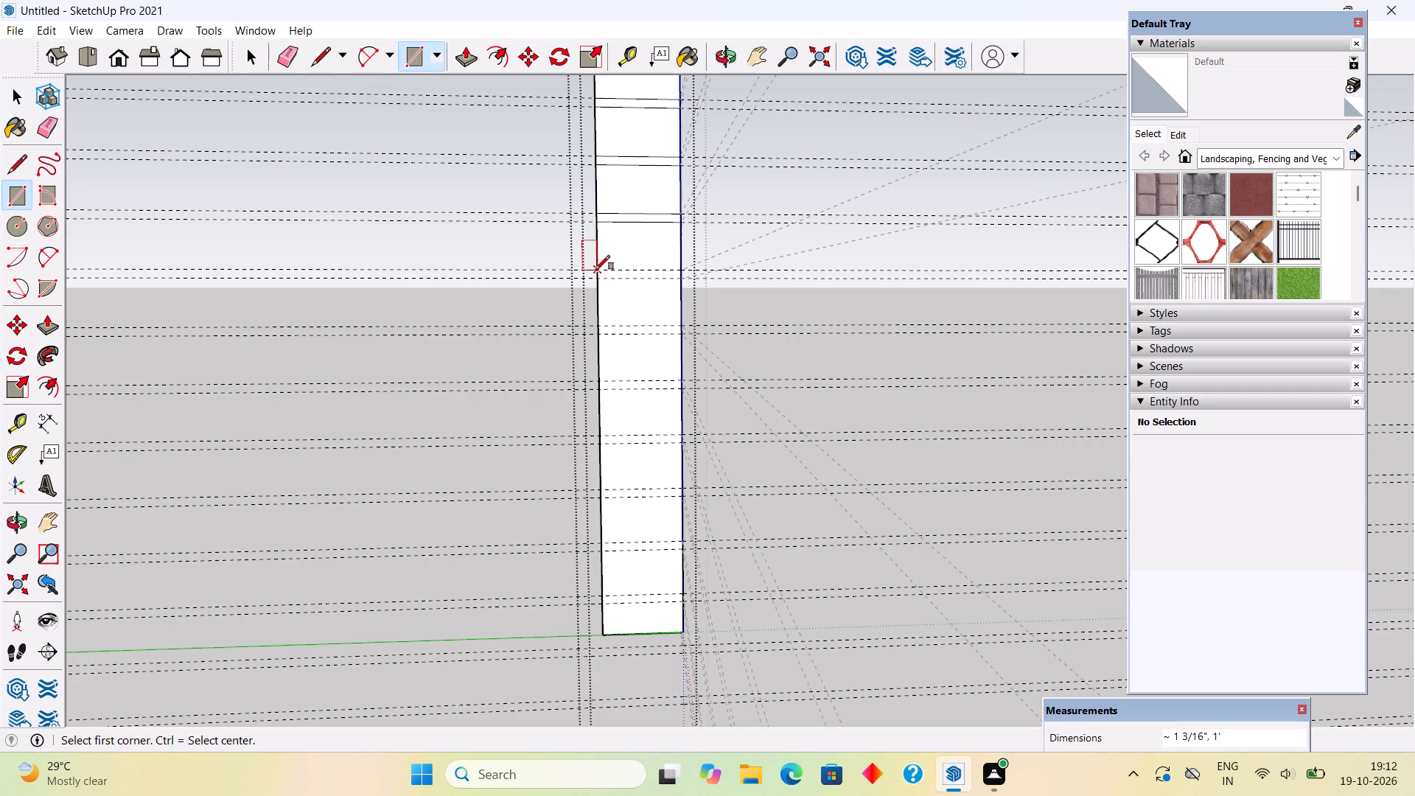
{"action": "left_click", "coordinate": [595, 270]}
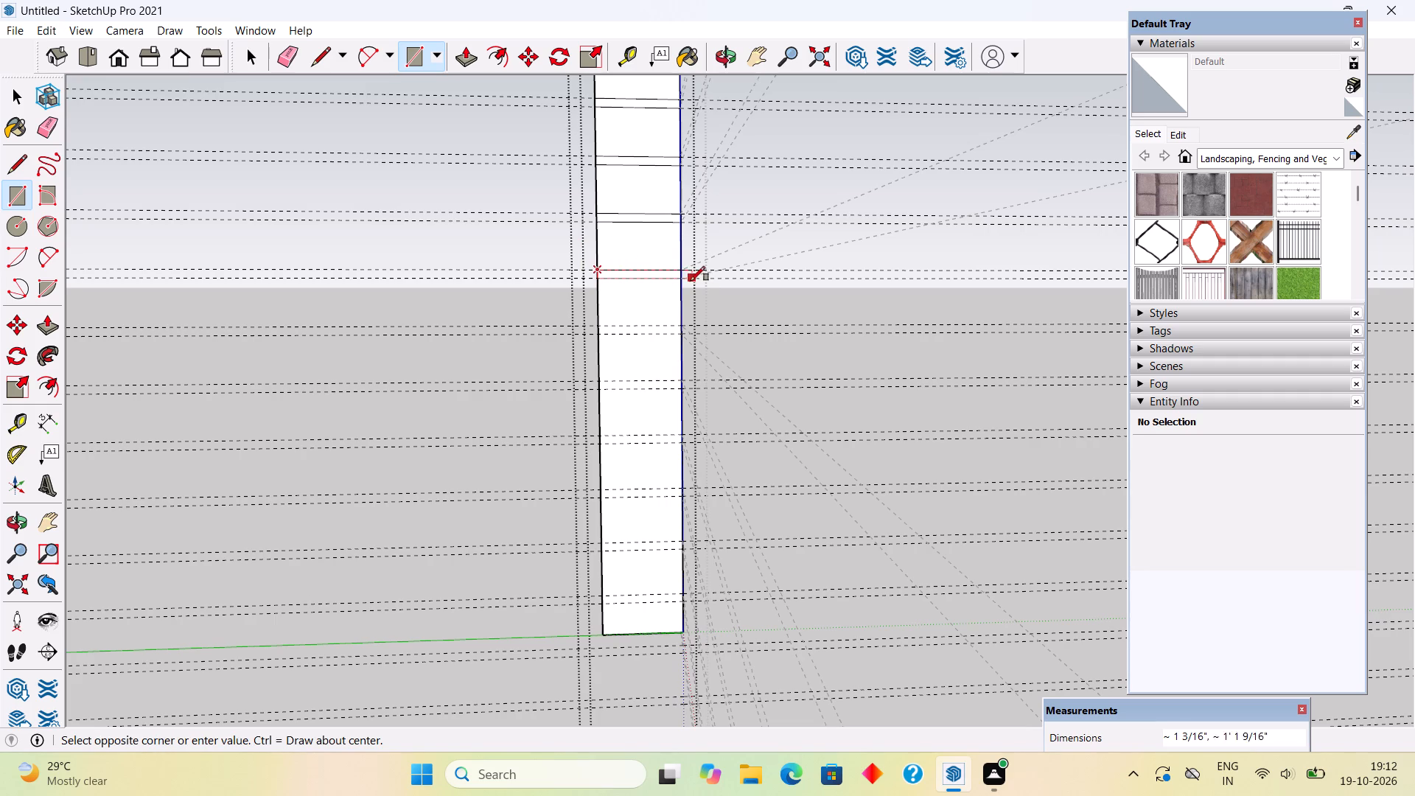
{"action": "left_click", "coordinate": [689, 279]}
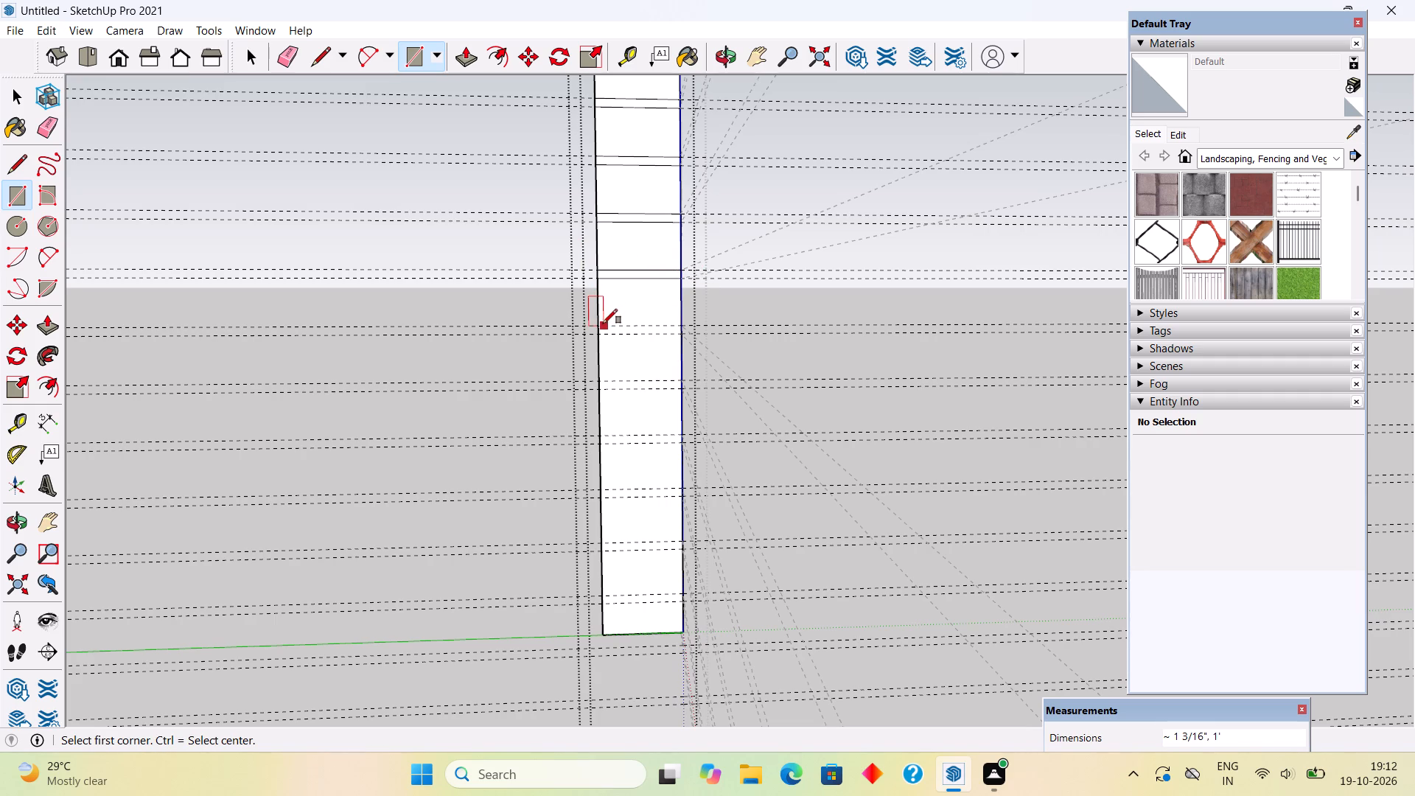
Draw full-width rectangles, about 1 3/16" by 1', within the next five guide pairs down the side face, stopping above the lowest pair.
{"action": "left_click", "coordinate": [601, 325]}
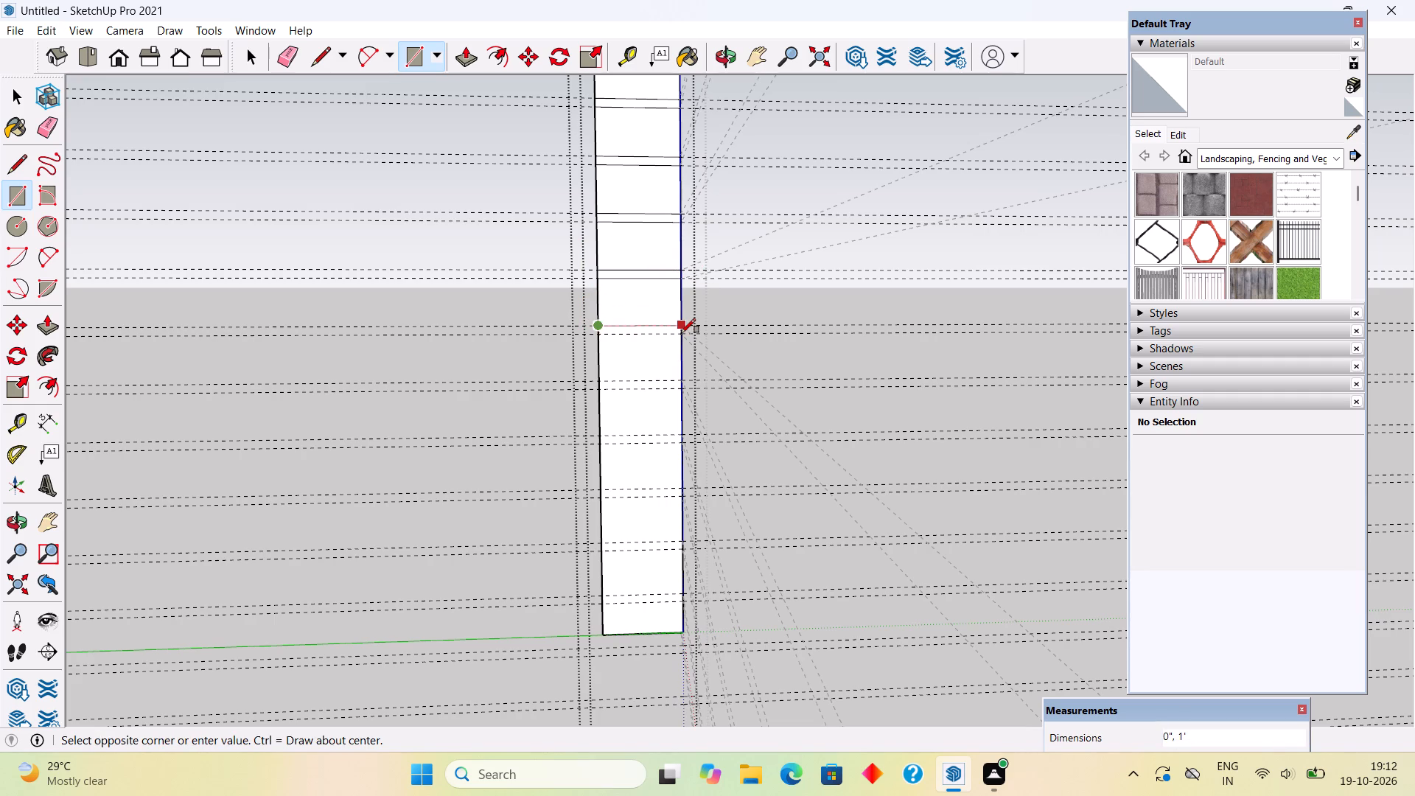
{"action": "left_click", "coordinate": [681, 340]}
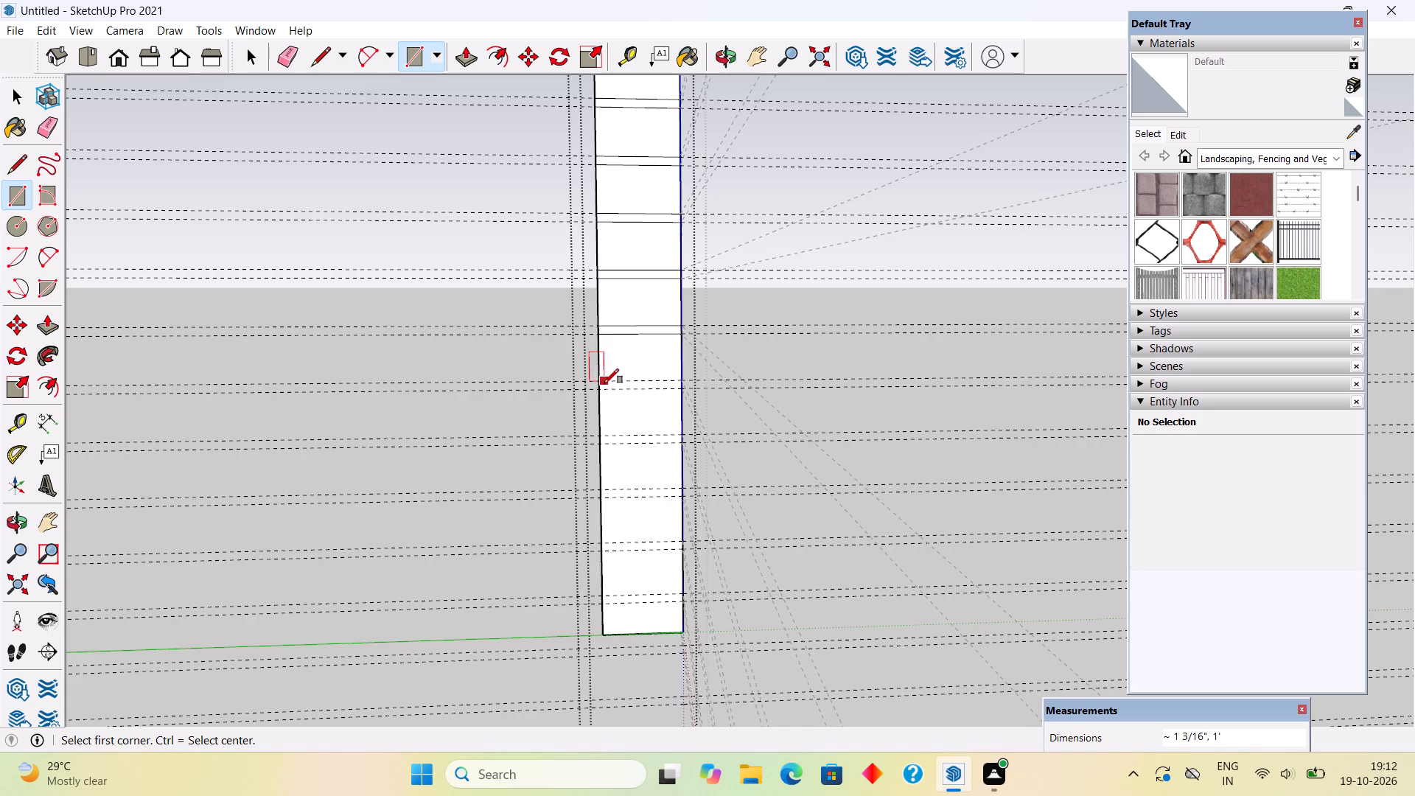
{"action": "left_click", "coordinate": [601, 383]}
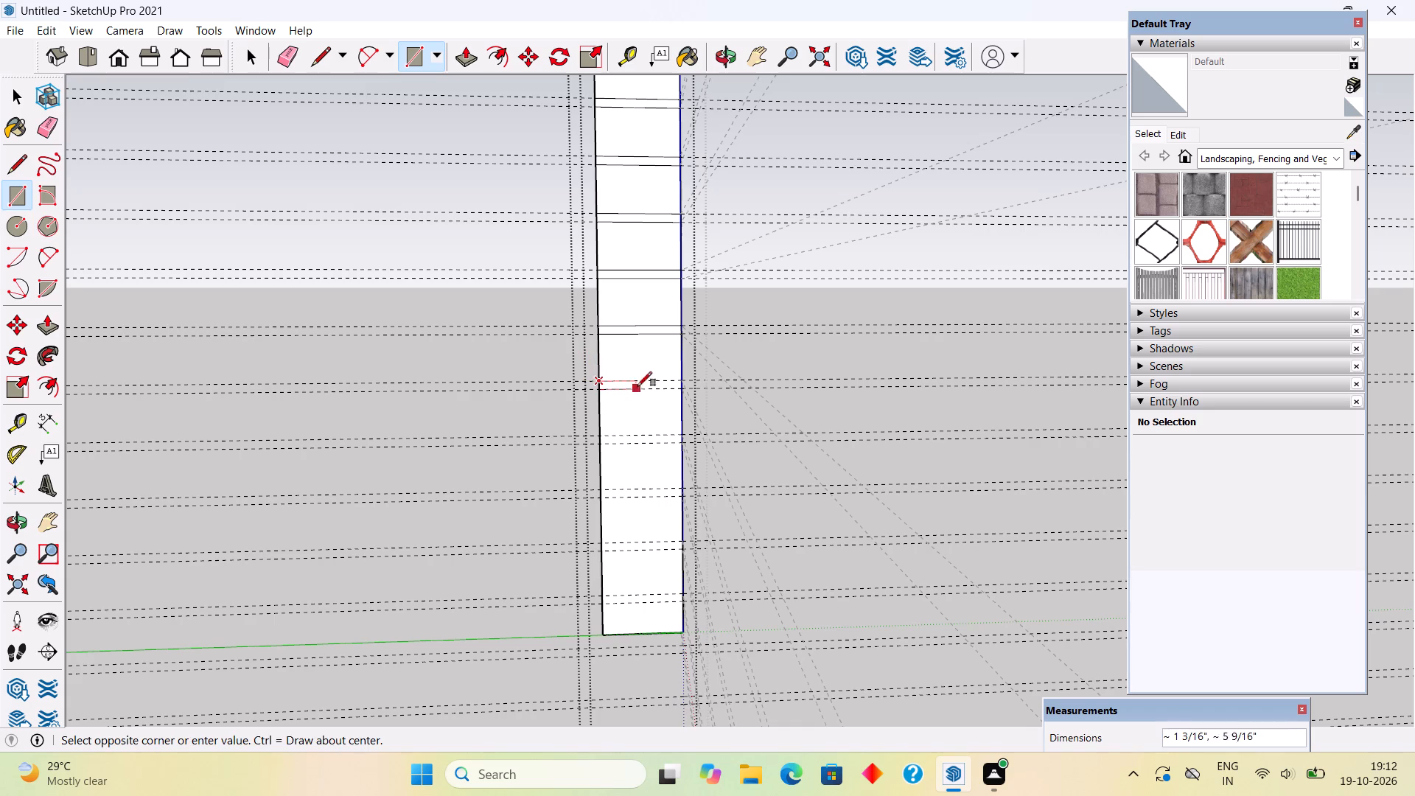
{"action": "left_click", "coordinate": [679, 394]}
{"action": "left_click", "coordinate": [603, 439]}
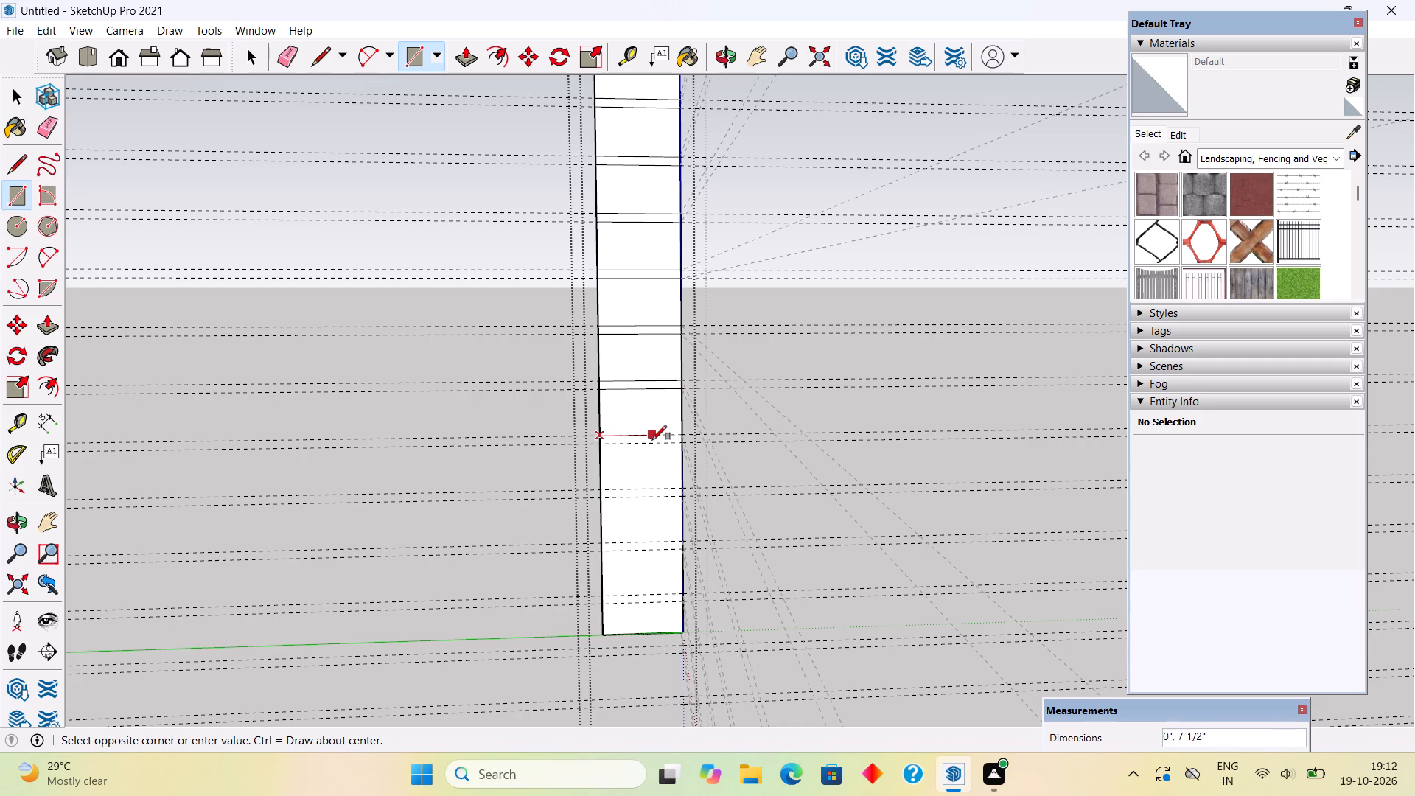
{"action": "left_click", "coordinate": [677, 446]}
{"action": "left_click", "coordinate": [603, 487]}
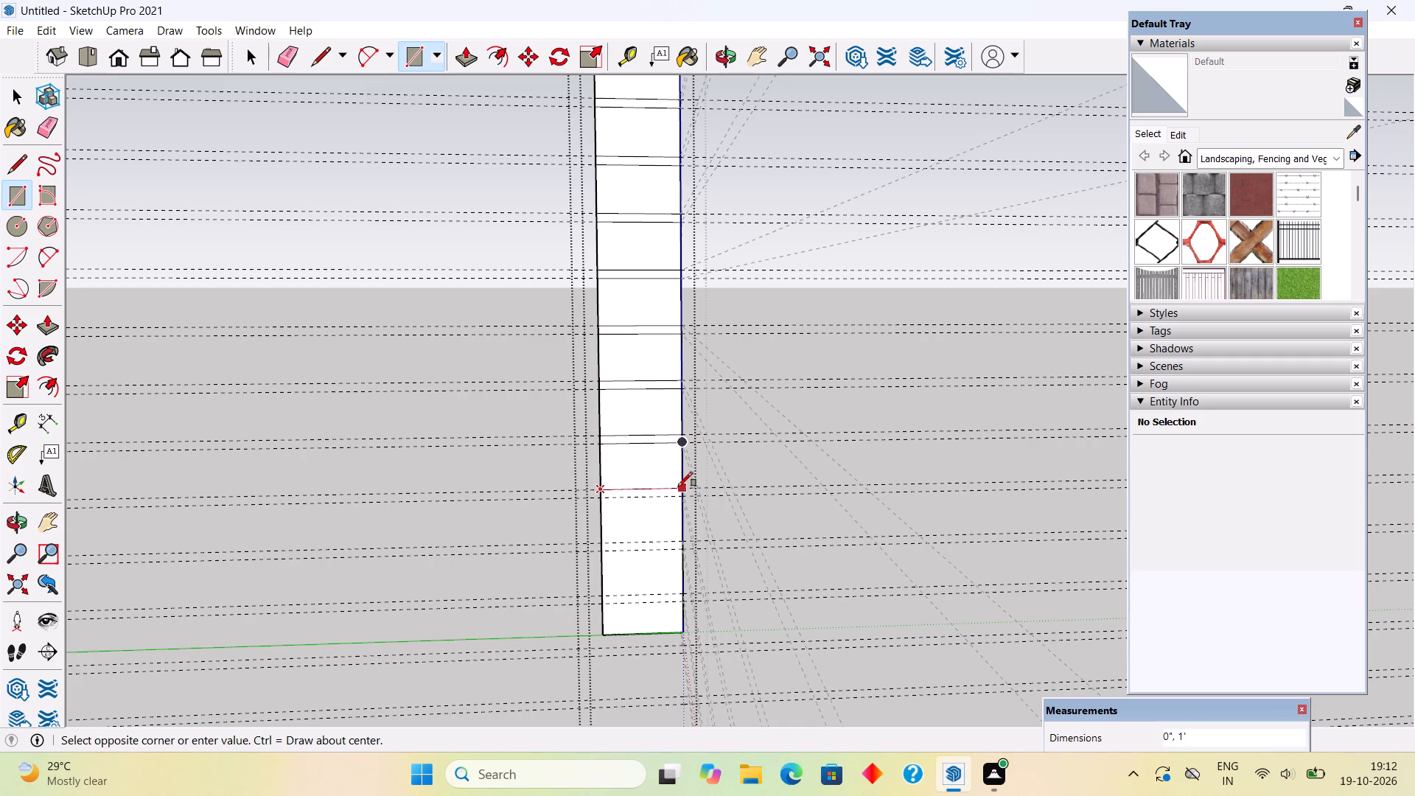
{"action": "left_click", "coordinate": [682, 503]}
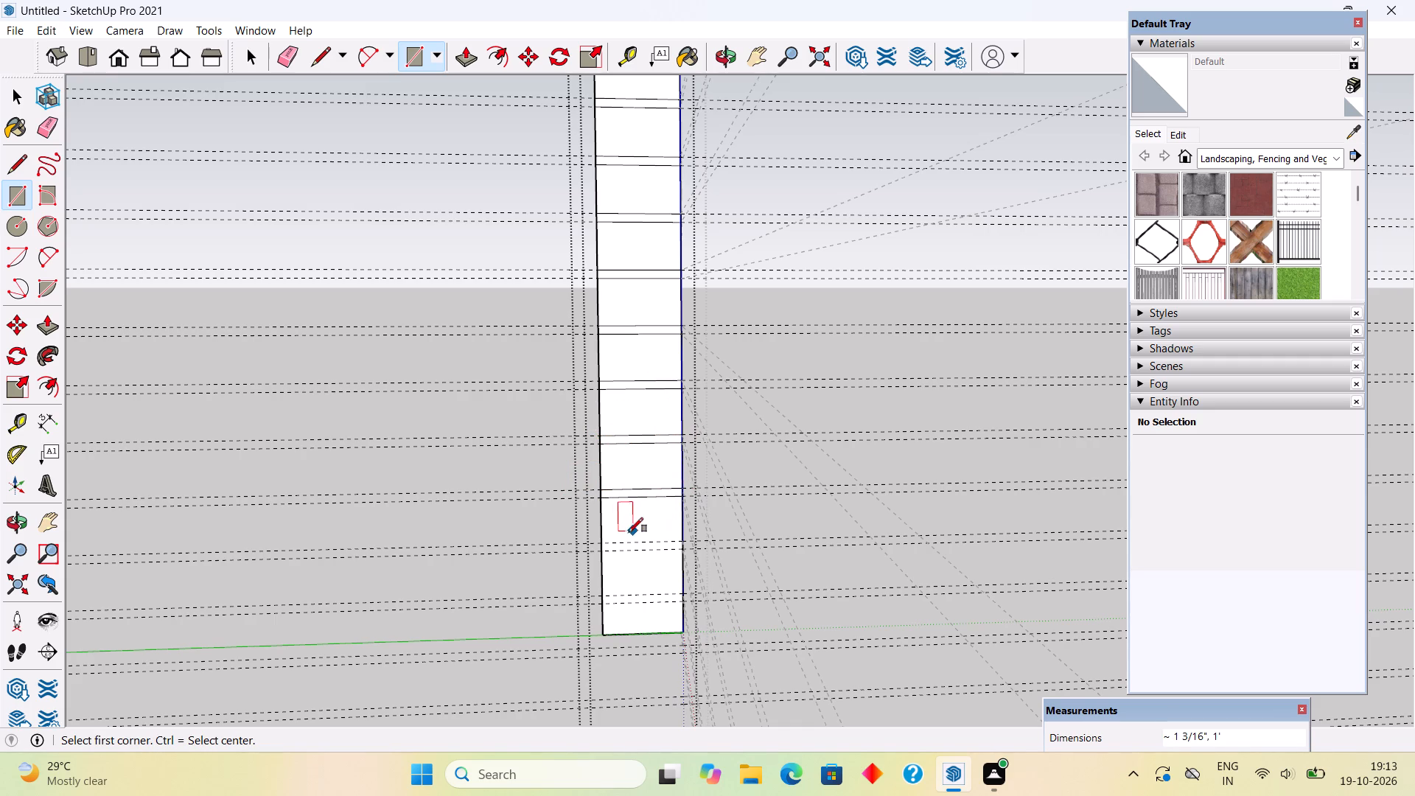
{"action": "left_click", "coordinate": [605, 542]}
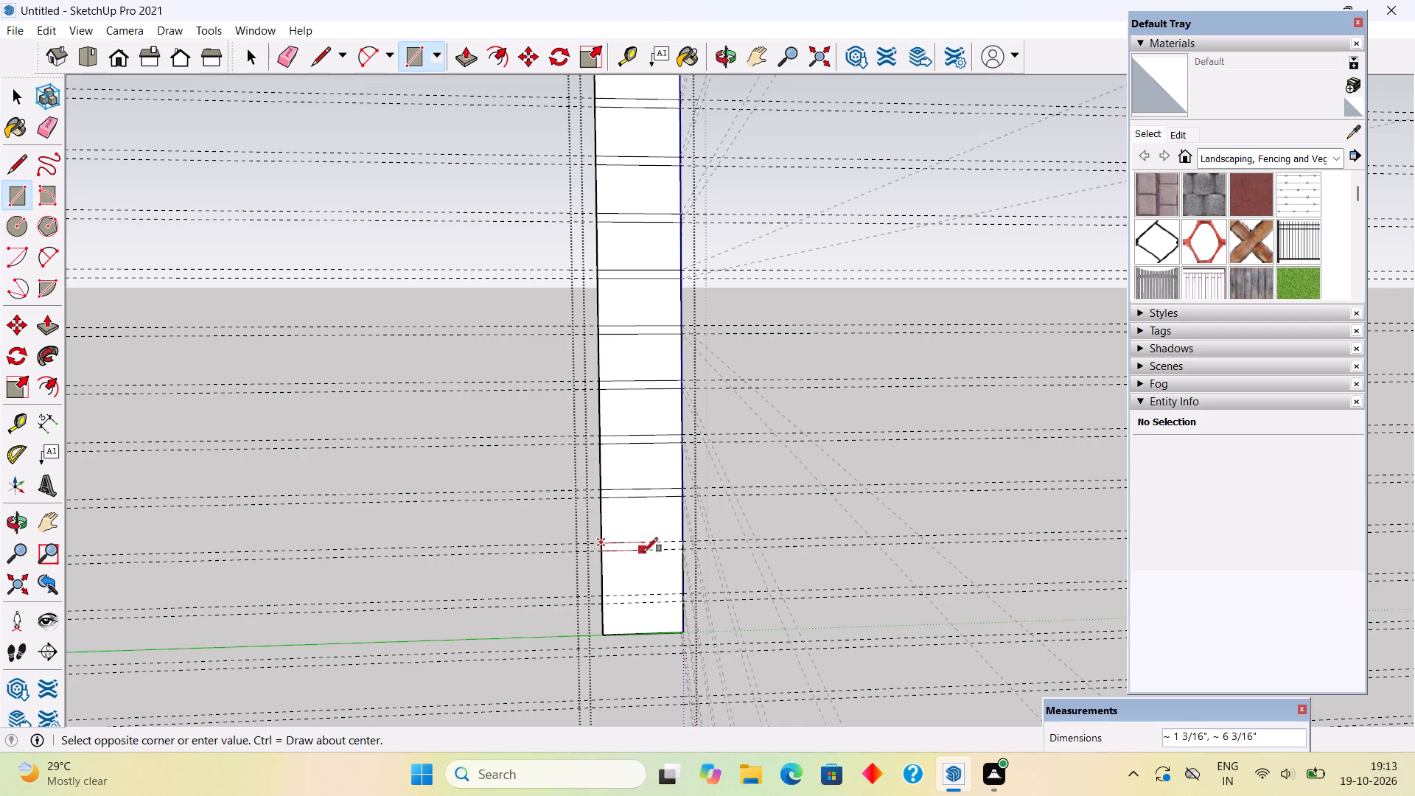
{"action": "left_click", "coordinate": [687, 556]}
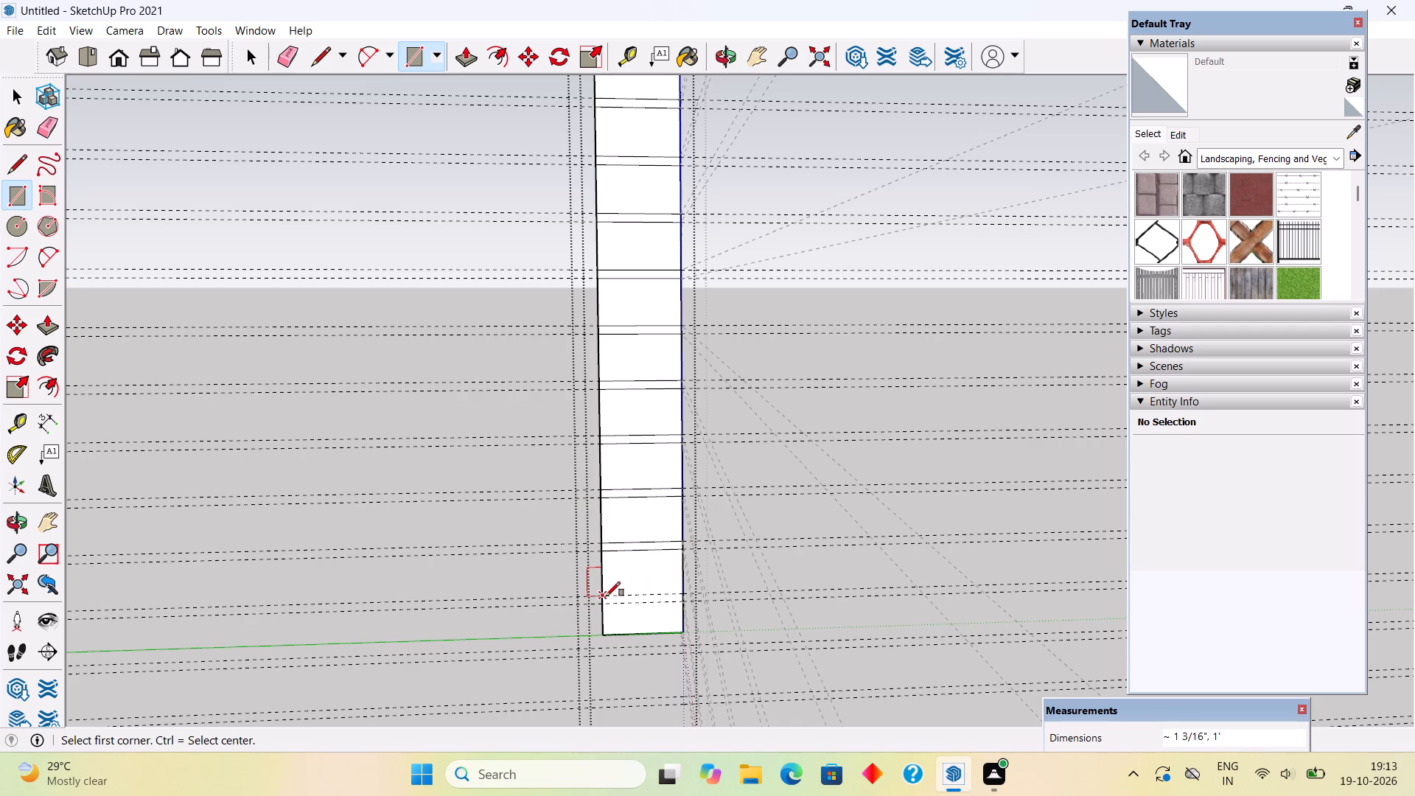
Draw a full-width rectangle within the lowest guide pair at the bottom of the column's side face.
{"action": "left_click", "coordinate": [606, 596]}
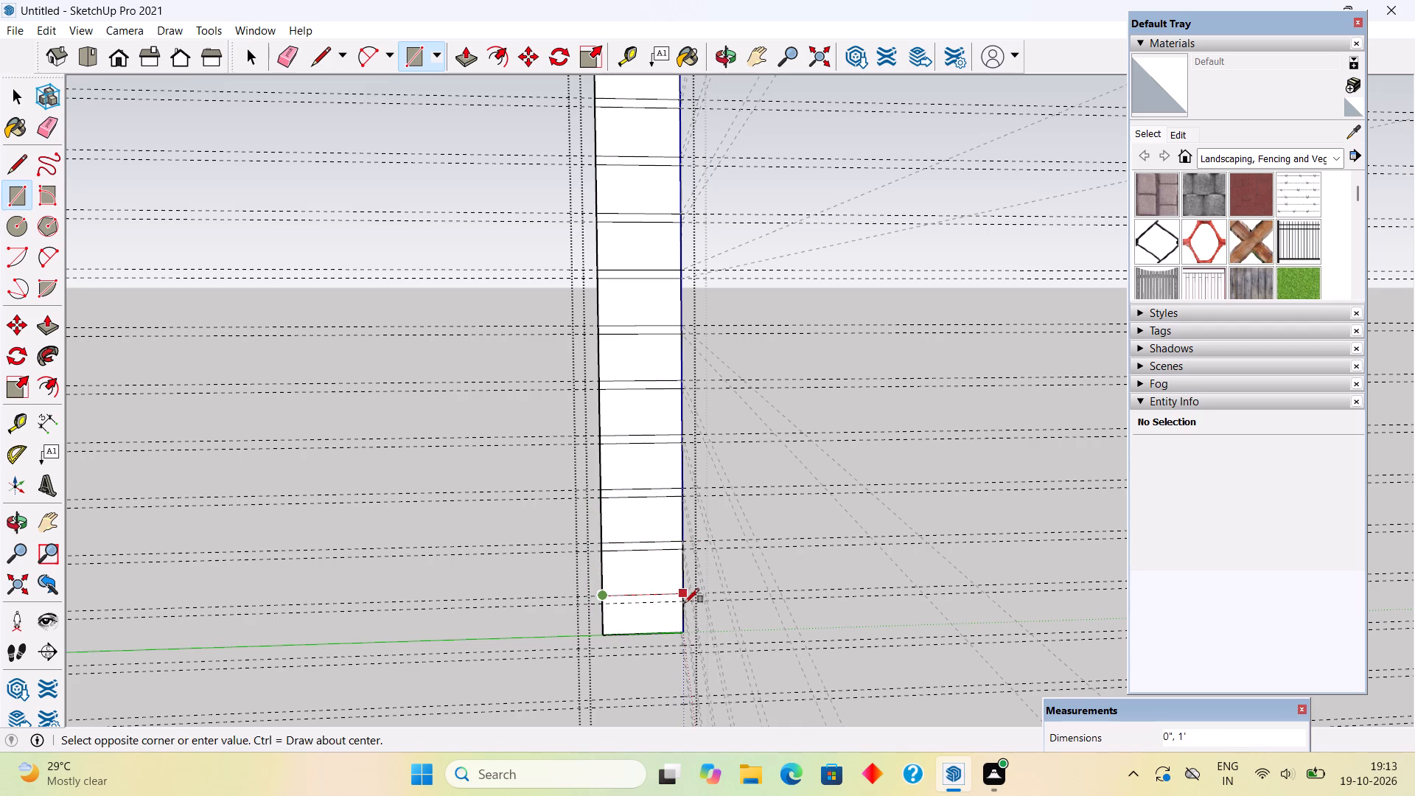
{"action": "left_click", "coordinate": [684, 604]}
{"action": "scroll", "coordinate": [670, 613], "scroll_direction": "down", "scroll_amount": 15}
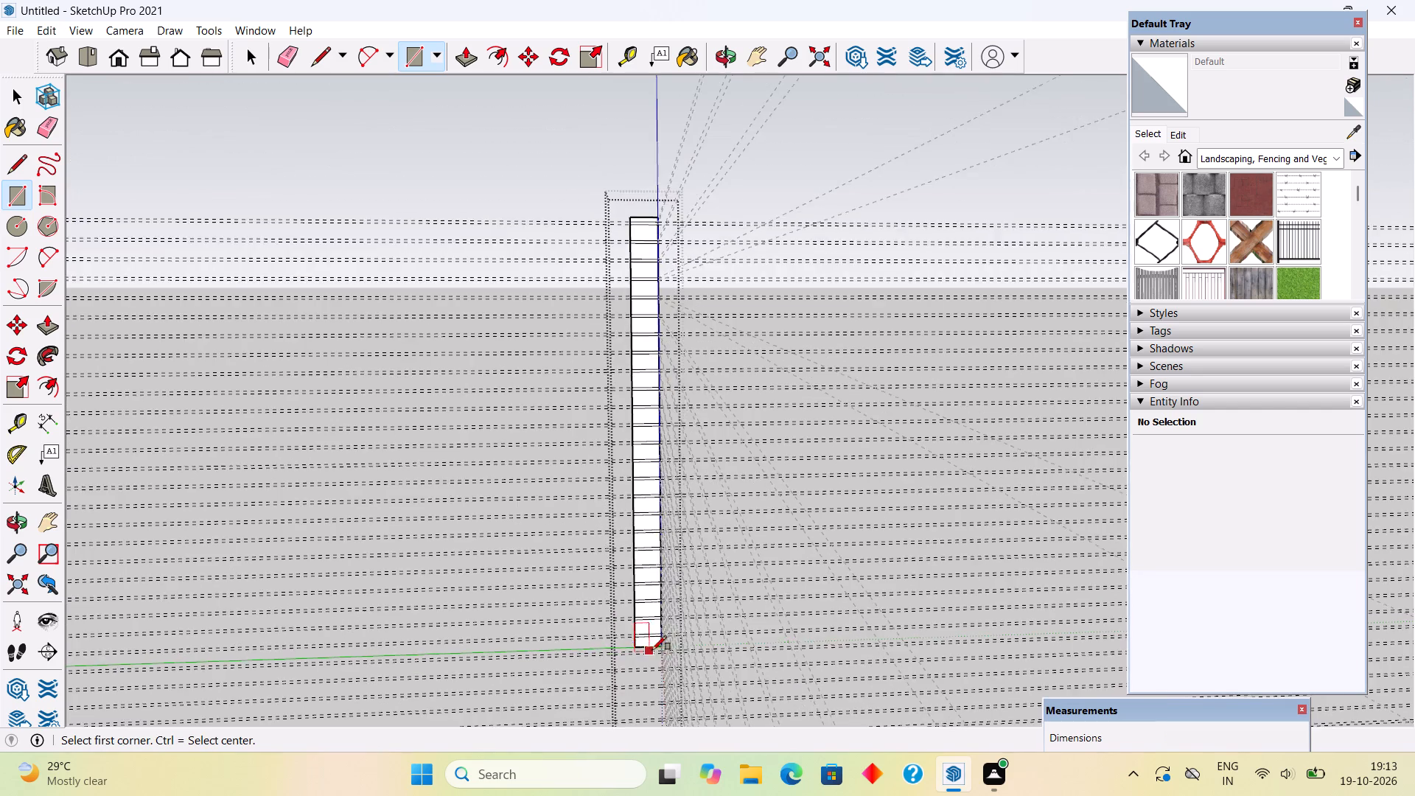
{"action": "scroll", "coordinate": [660, 629], "scroll_direction": "down", "scroll_amount": 4}
{"action": "key", "text": "space"}
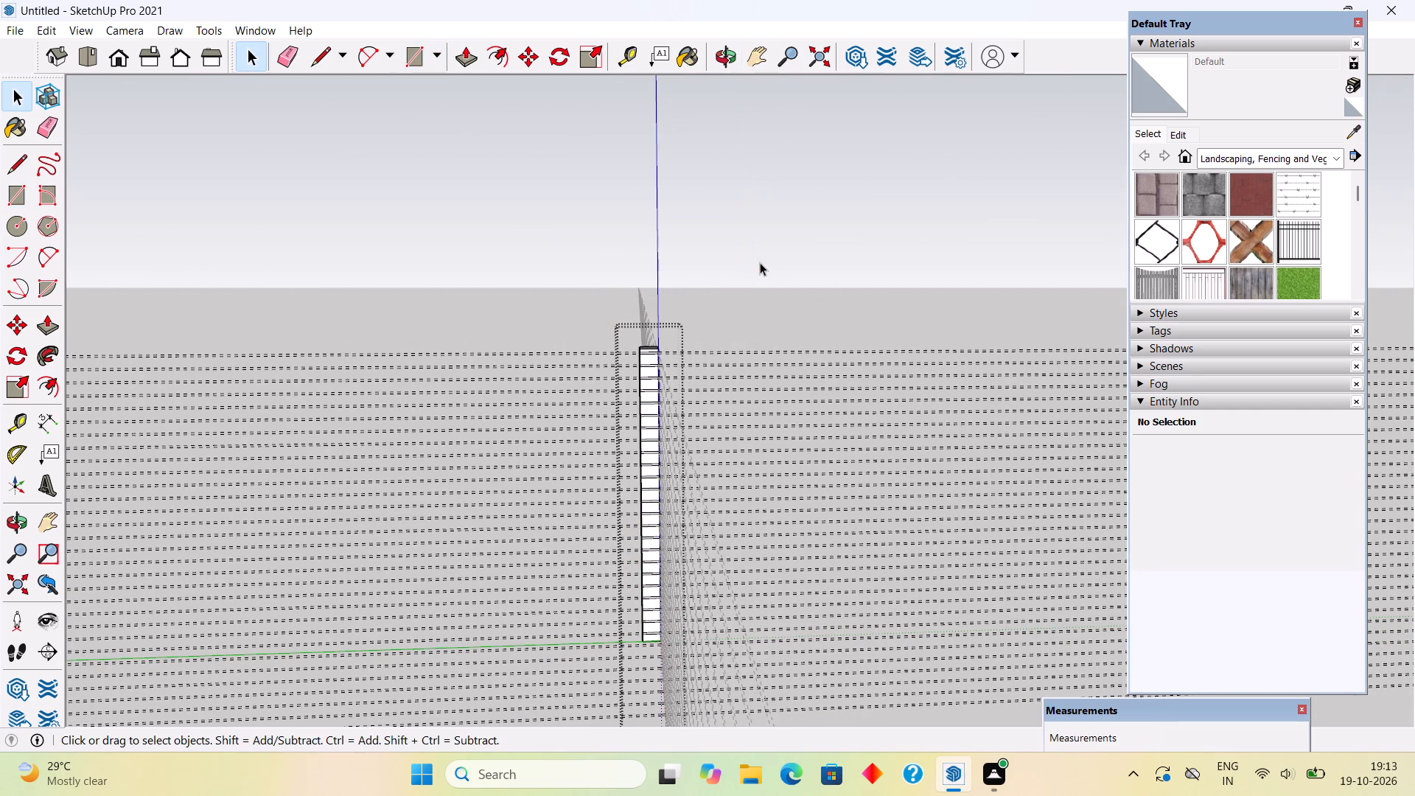
Delete all the construction guides around the column.
{"action": "scroll", "coordinate": [674, 429], "scroll_direction": "up", "scroll_amount": 7}
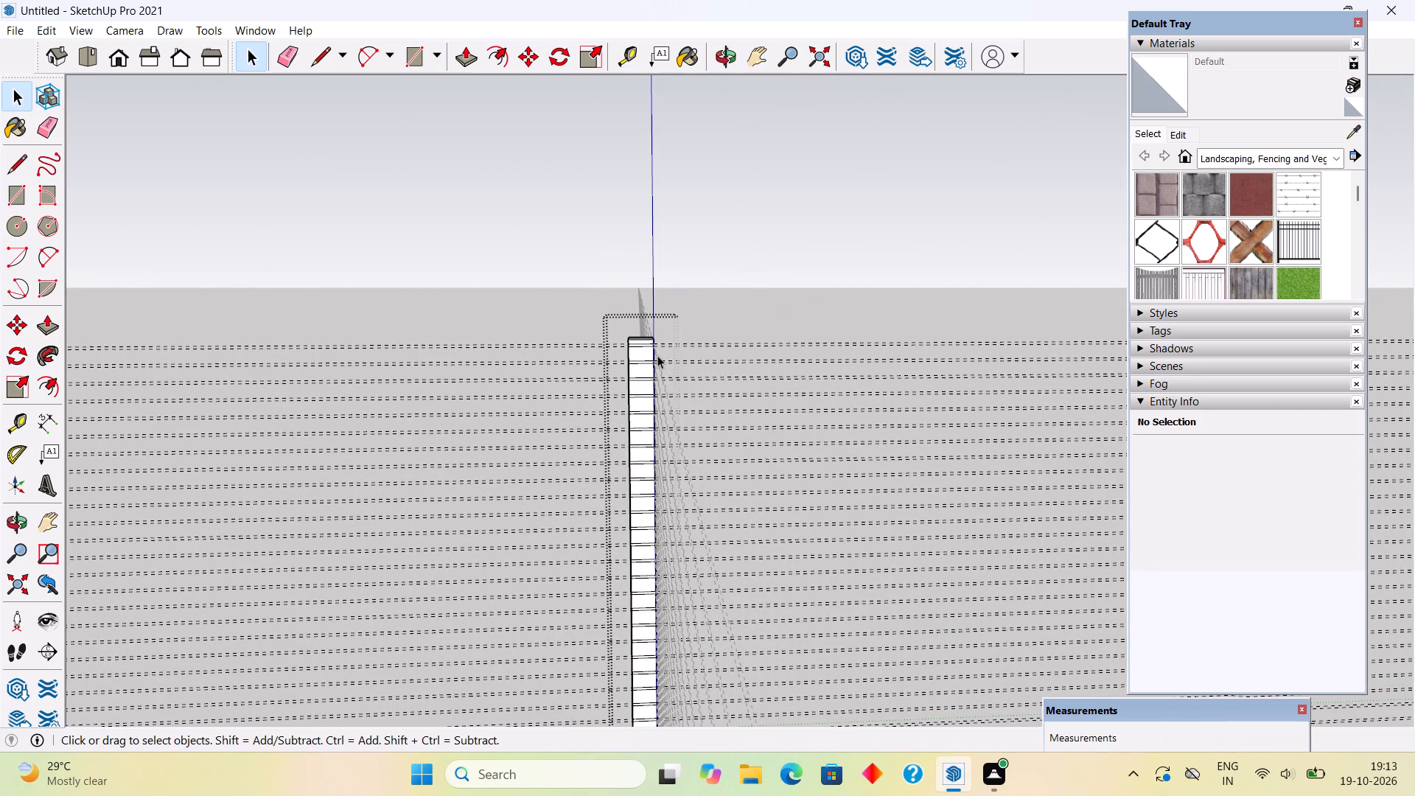
{"action": "scroll", "coordinate": [657, 355], "scroll_direction": "up", "scroll_amount": 4}
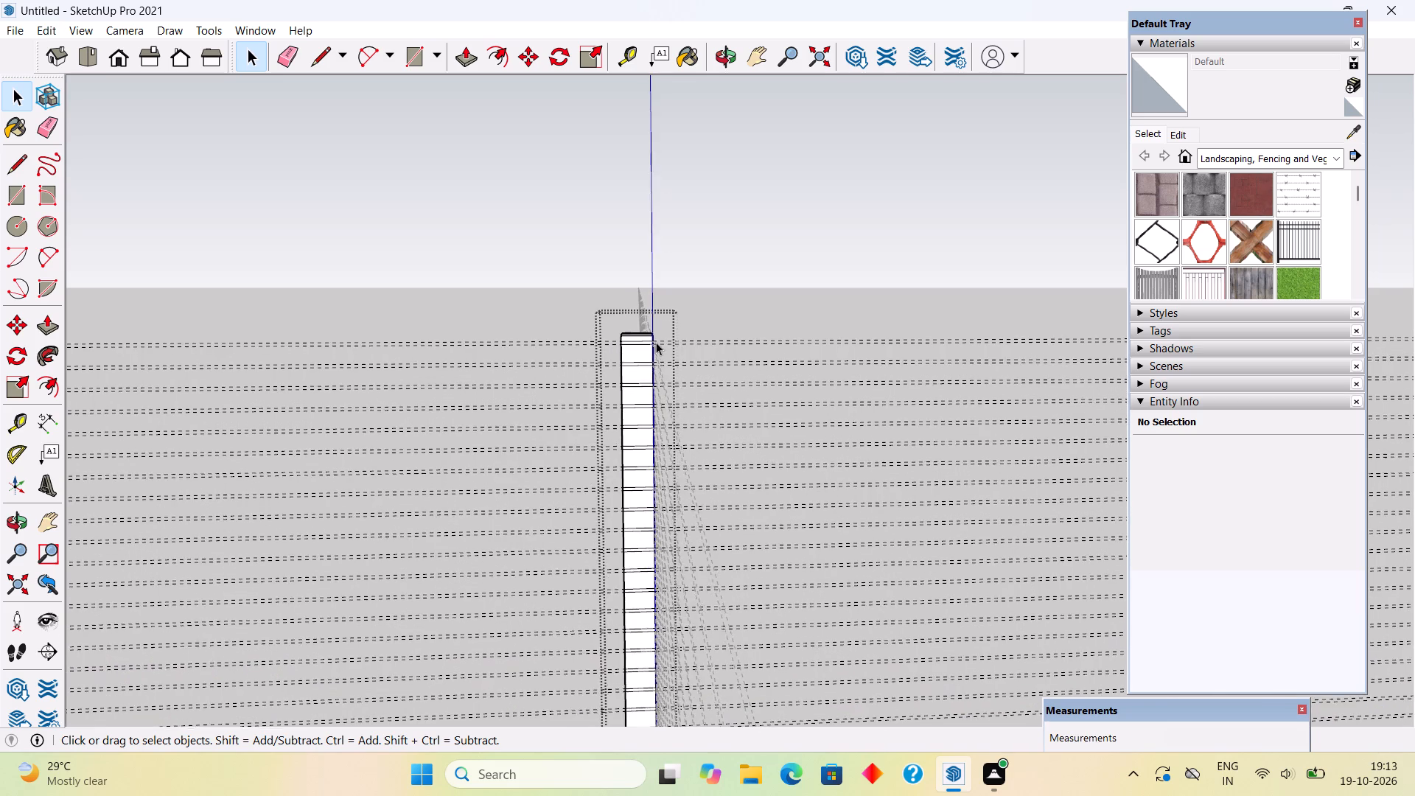
{"action": "scroll", "coordinate": [653, 342], "scroll_direction": "up", "scroll_amount": 5}
{"action": "left_click", "coordinate": [39, 32]}
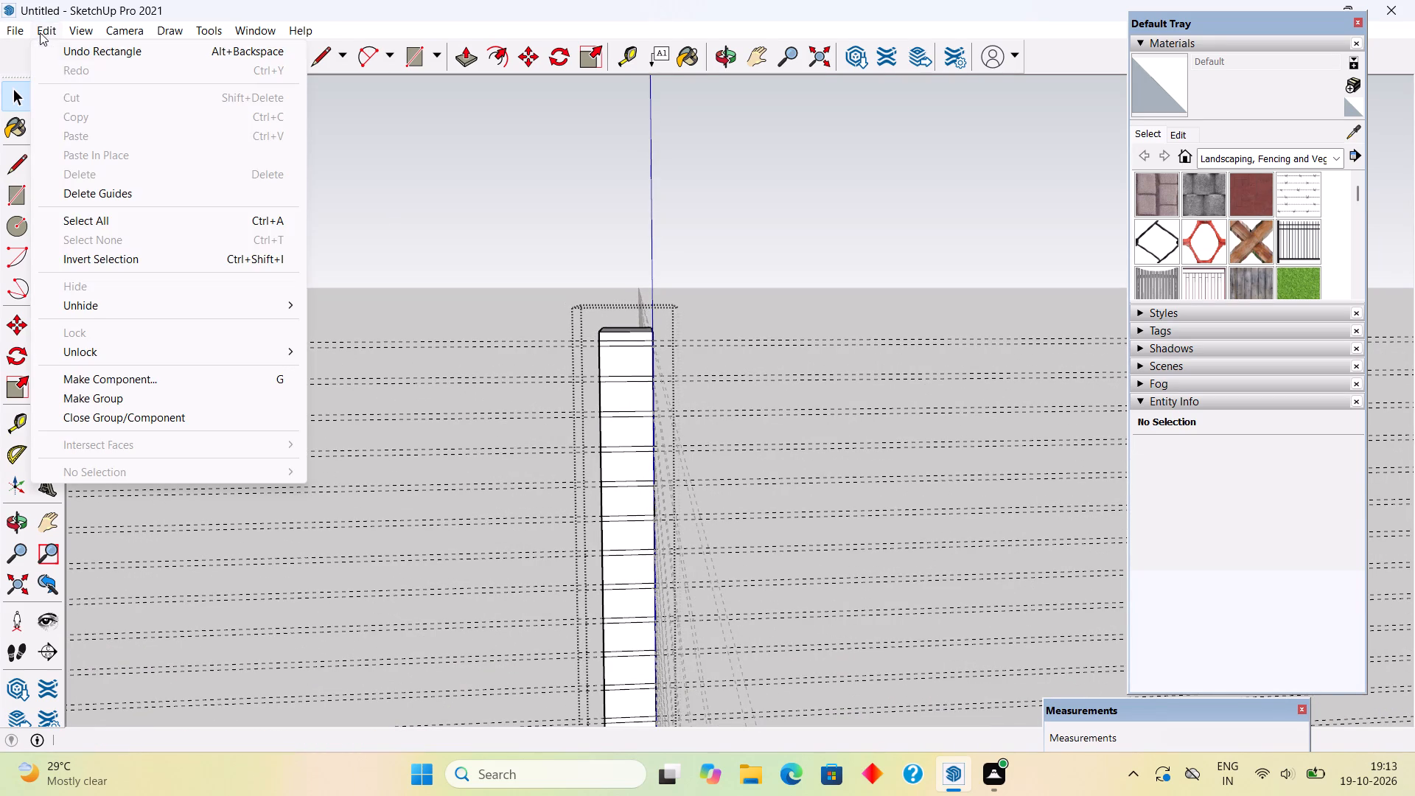
{"action": "left_click", "coordinate": [96, 186]}
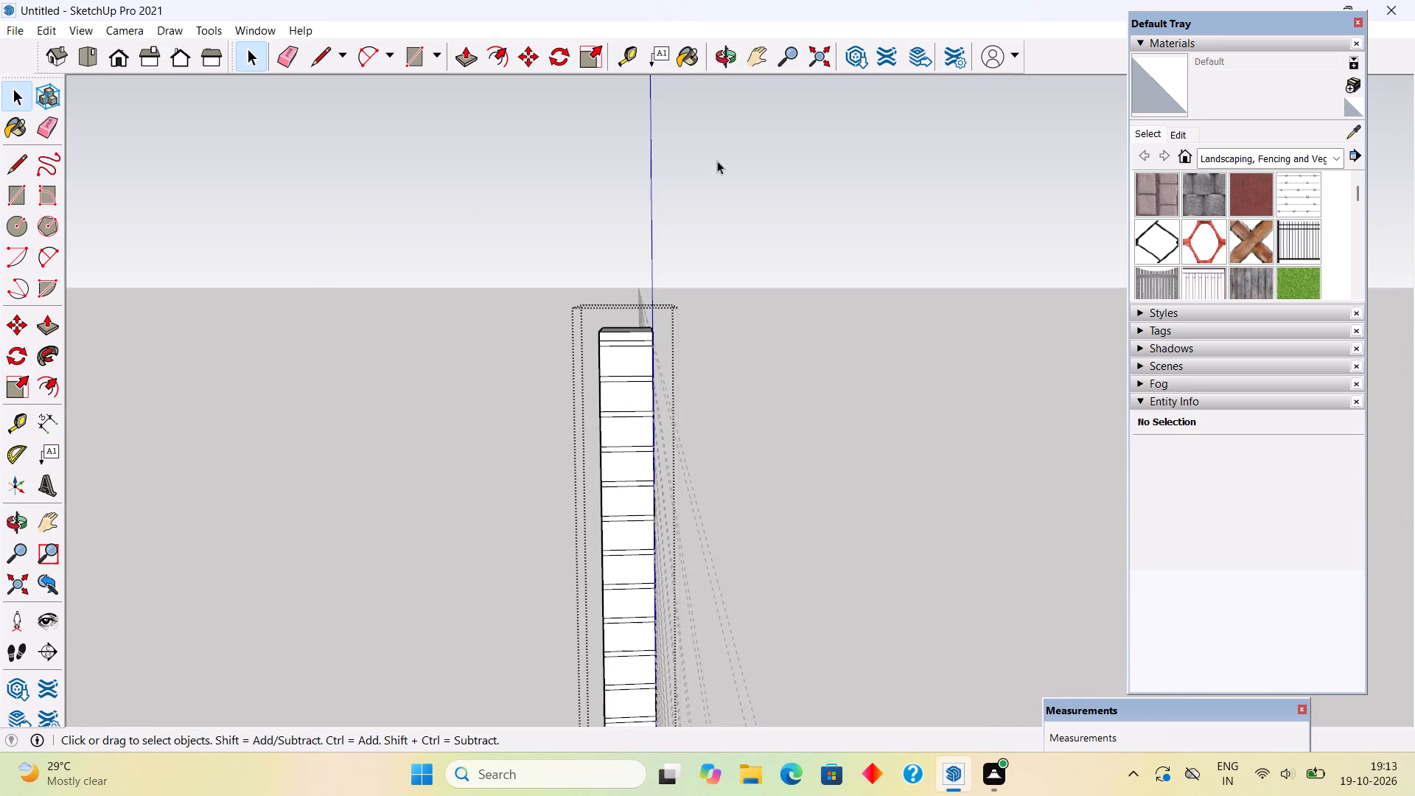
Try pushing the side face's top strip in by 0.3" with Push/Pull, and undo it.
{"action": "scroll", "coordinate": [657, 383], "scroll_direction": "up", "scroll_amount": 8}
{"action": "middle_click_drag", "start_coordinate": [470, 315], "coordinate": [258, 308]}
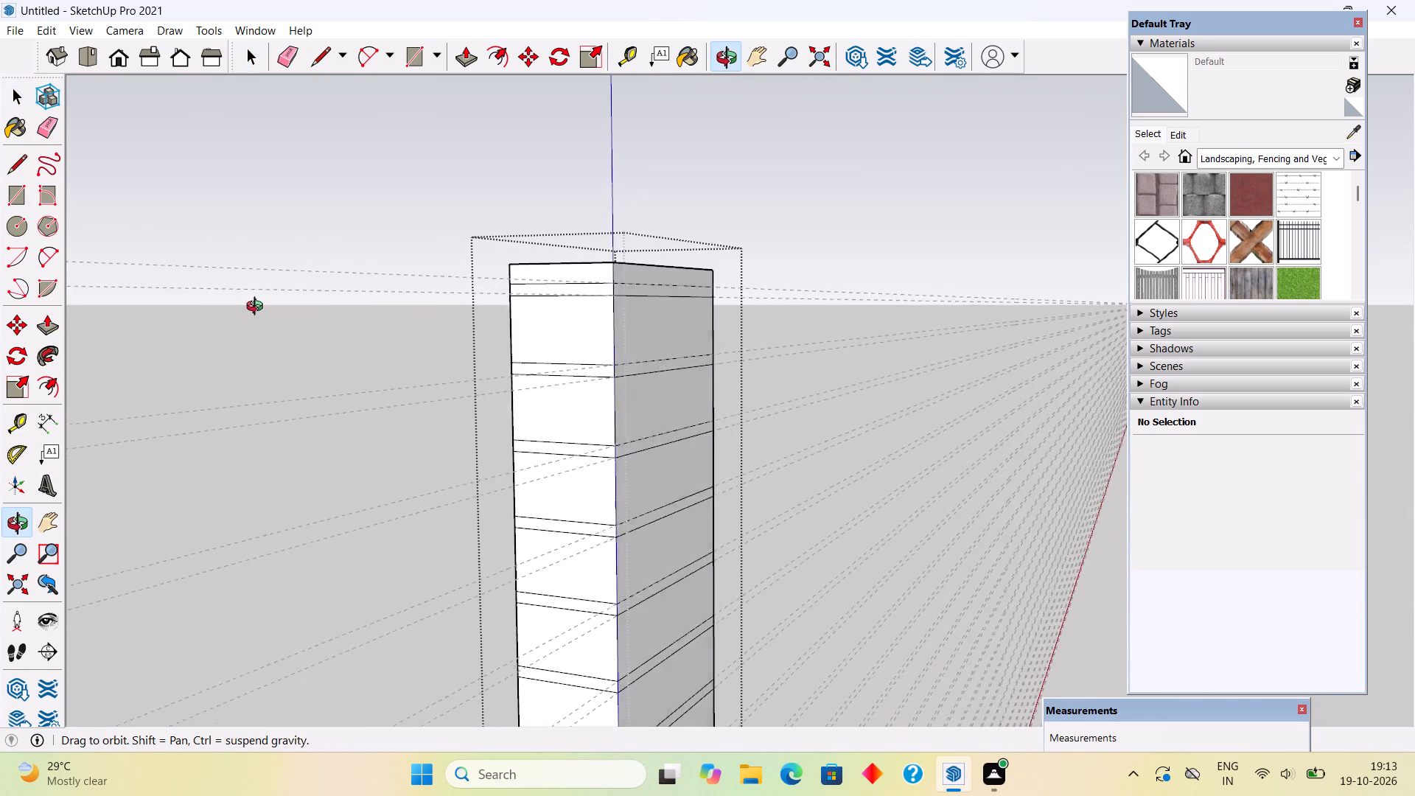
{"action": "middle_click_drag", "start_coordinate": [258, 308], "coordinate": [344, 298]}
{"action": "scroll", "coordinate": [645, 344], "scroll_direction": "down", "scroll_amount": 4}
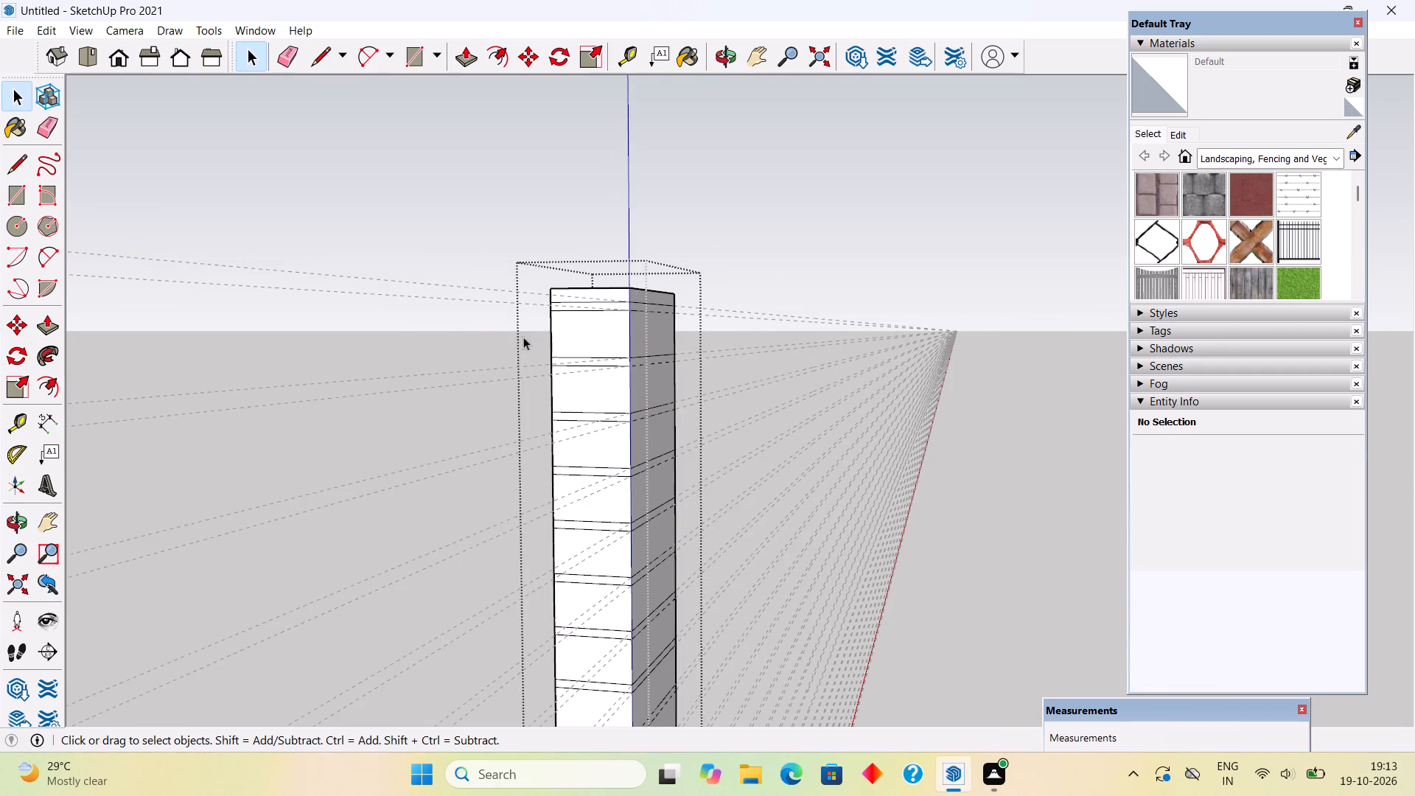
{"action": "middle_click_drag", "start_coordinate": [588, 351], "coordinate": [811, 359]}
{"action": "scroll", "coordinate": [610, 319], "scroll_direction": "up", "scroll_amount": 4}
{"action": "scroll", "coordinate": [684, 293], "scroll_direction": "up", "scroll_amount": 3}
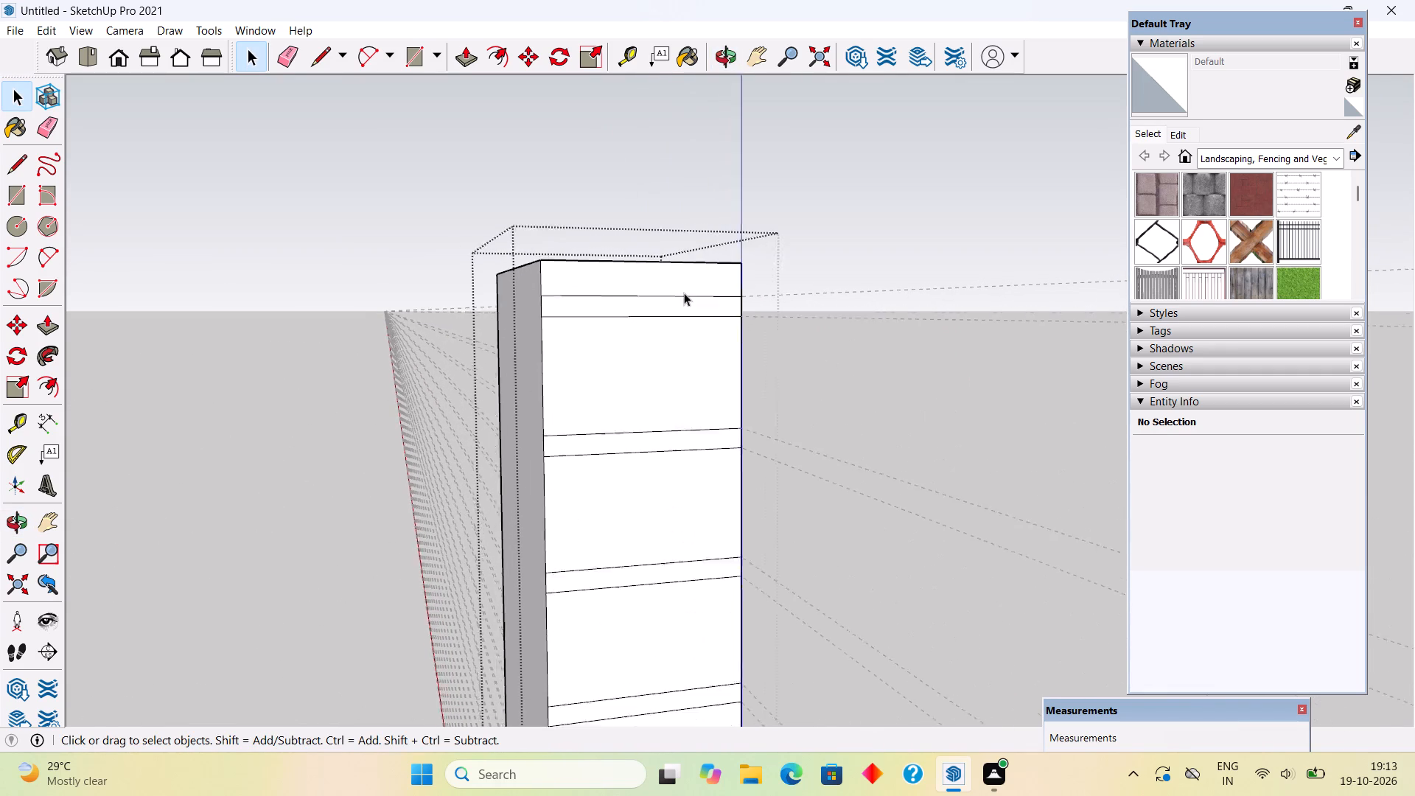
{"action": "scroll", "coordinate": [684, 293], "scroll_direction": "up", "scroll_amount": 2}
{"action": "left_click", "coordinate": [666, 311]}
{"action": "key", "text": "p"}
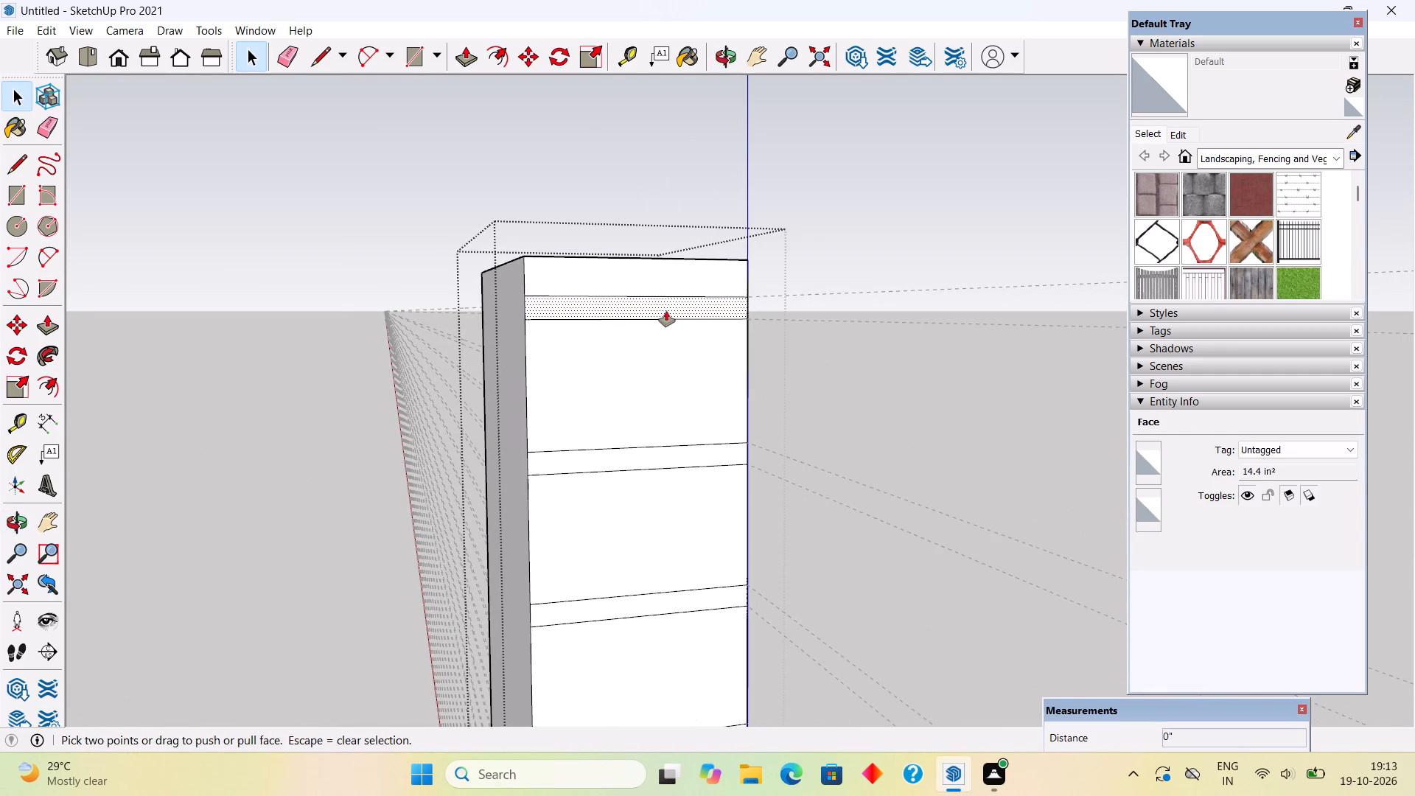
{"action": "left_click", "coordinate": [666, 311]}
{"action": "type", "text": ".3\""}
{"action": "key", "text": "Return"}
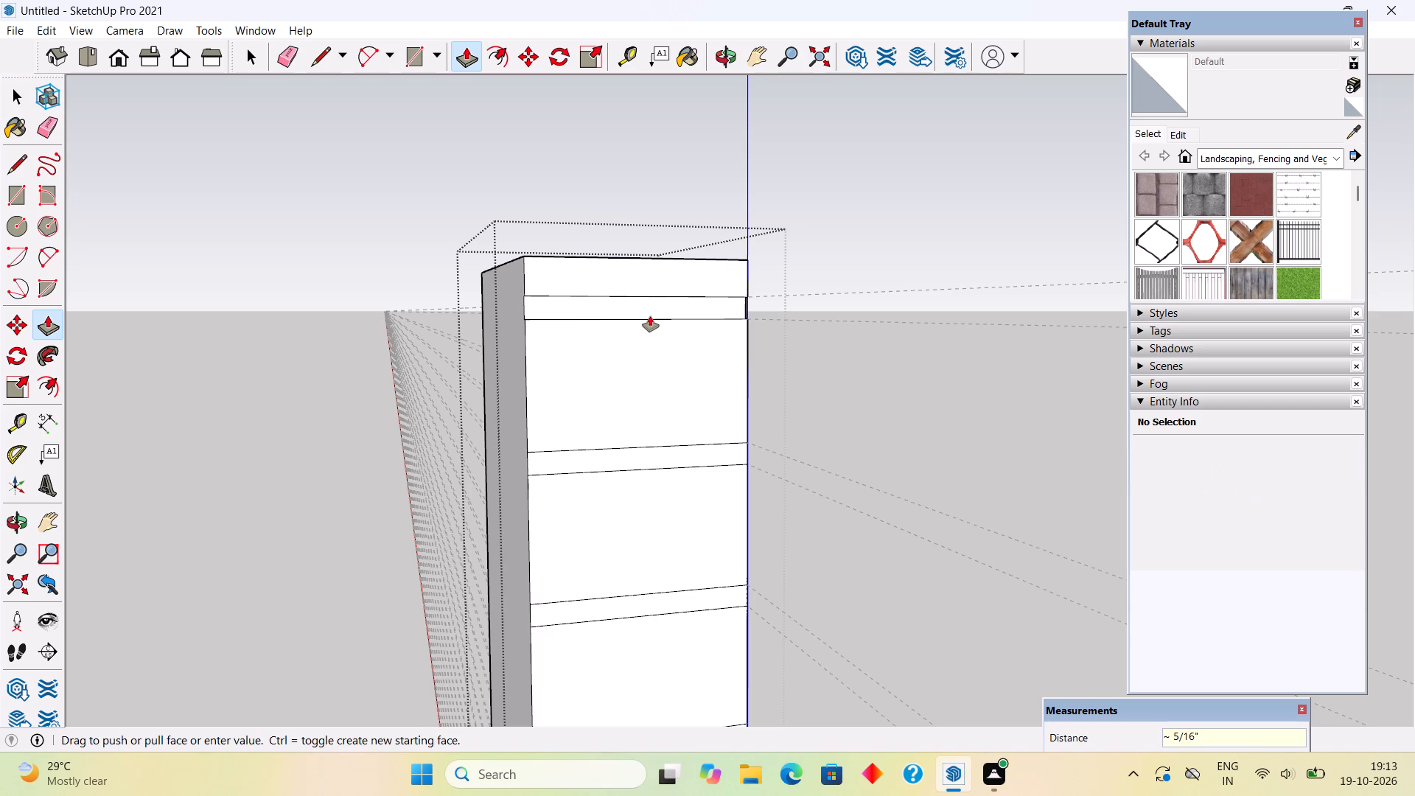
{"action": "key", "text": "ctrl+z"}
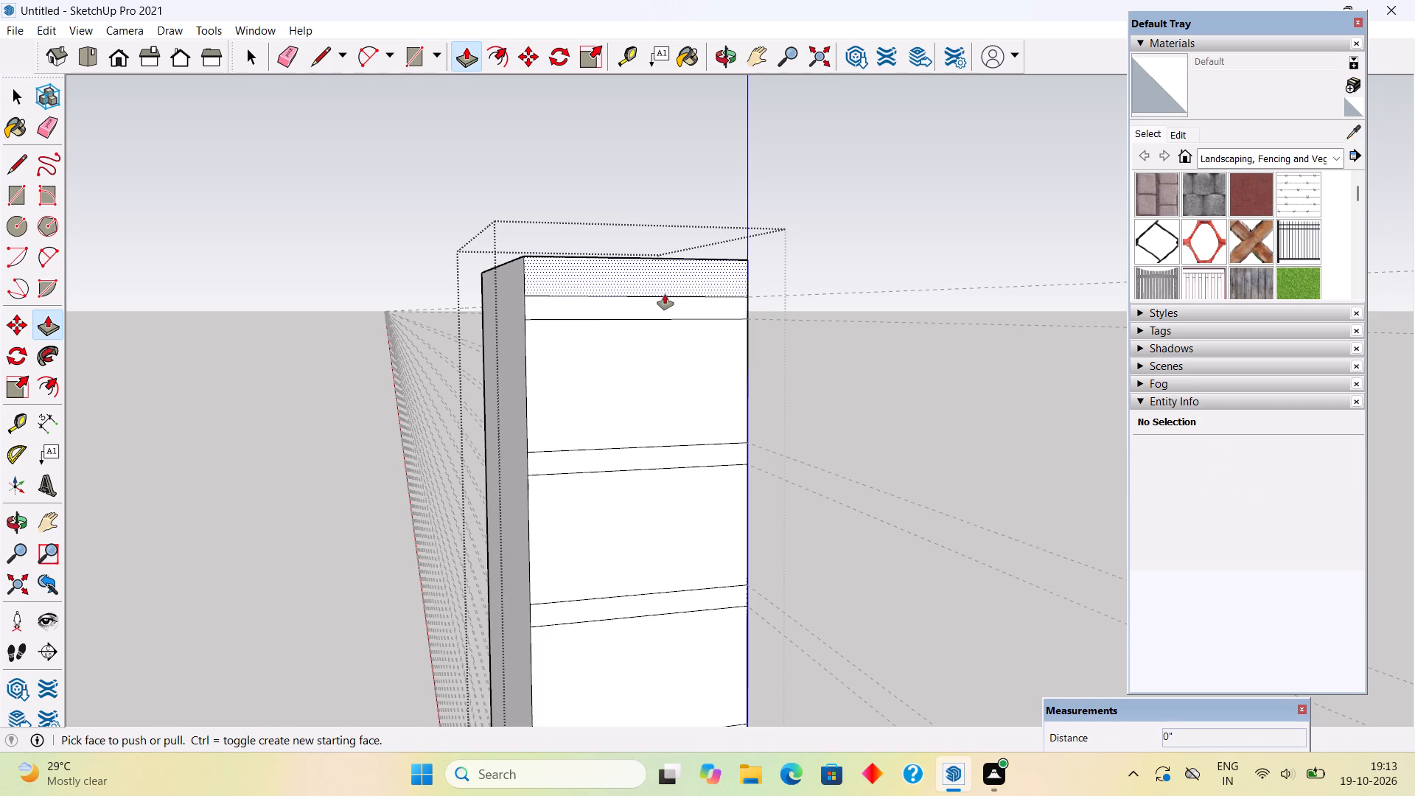
Push the topmost thin strip of the column's side face inward by 0.5".
{"action": "left_click", "coordinate": [668, 298]}
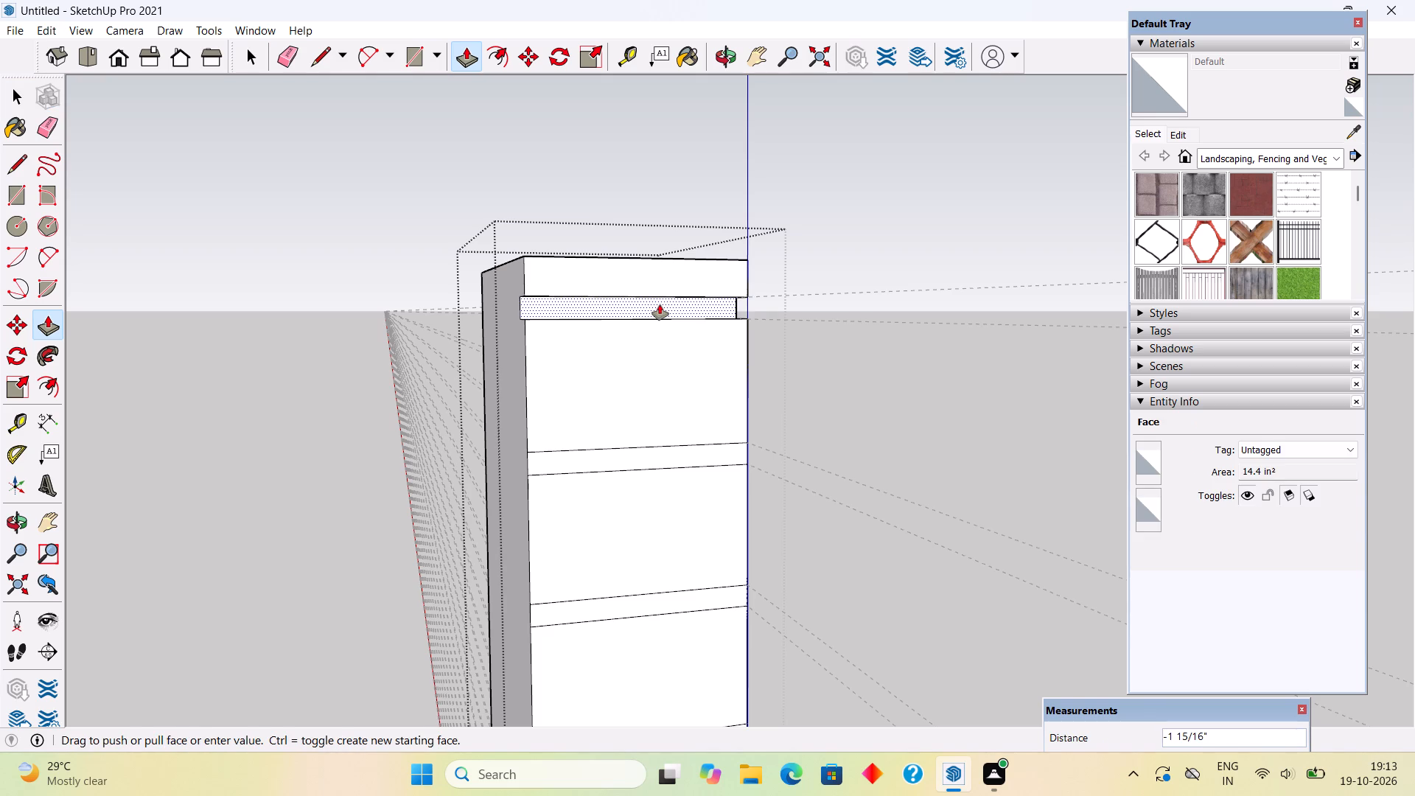
{"action": "type", "text": ".5\""}
{"action": "key", "text": "Return"}
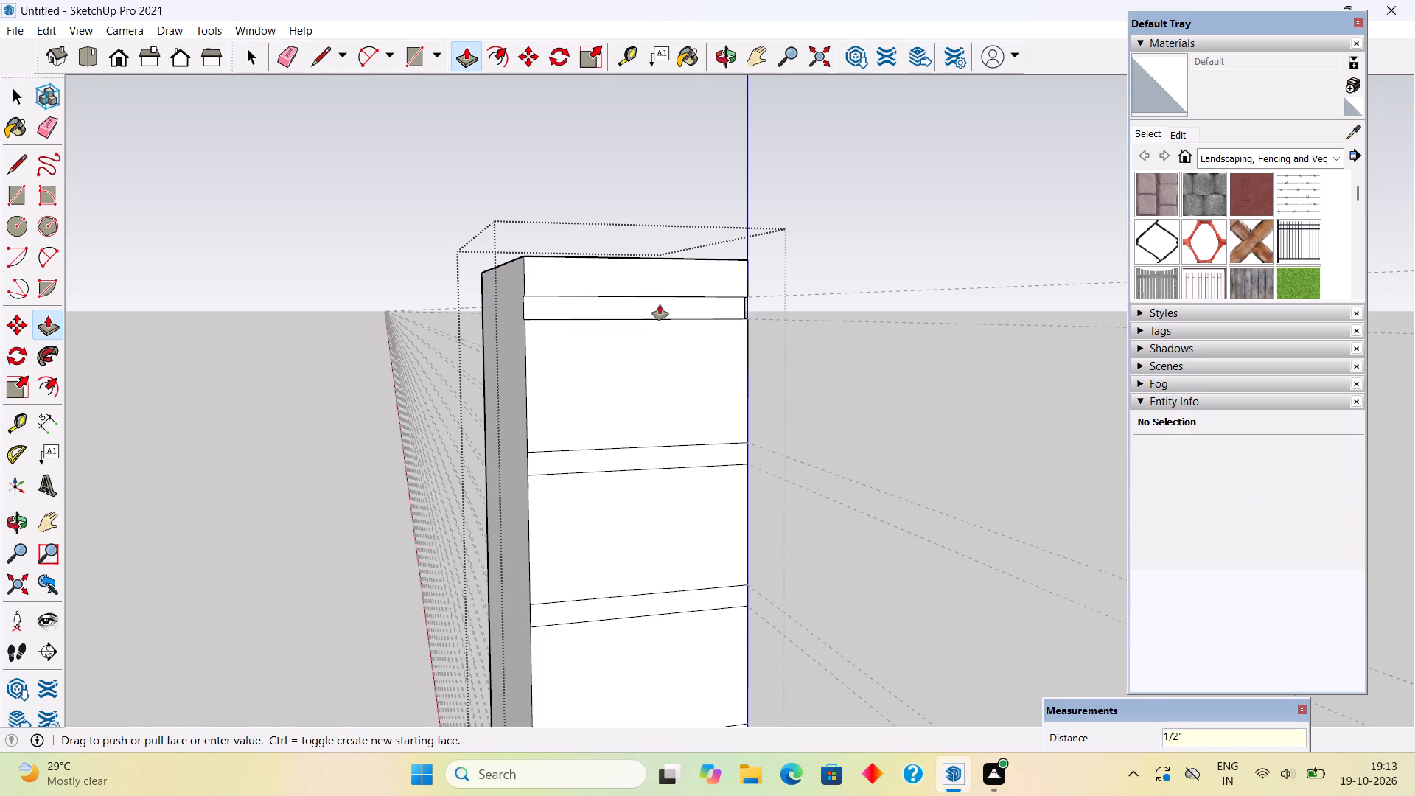
{"action": "double_click", "coordinate": [682, 452]}
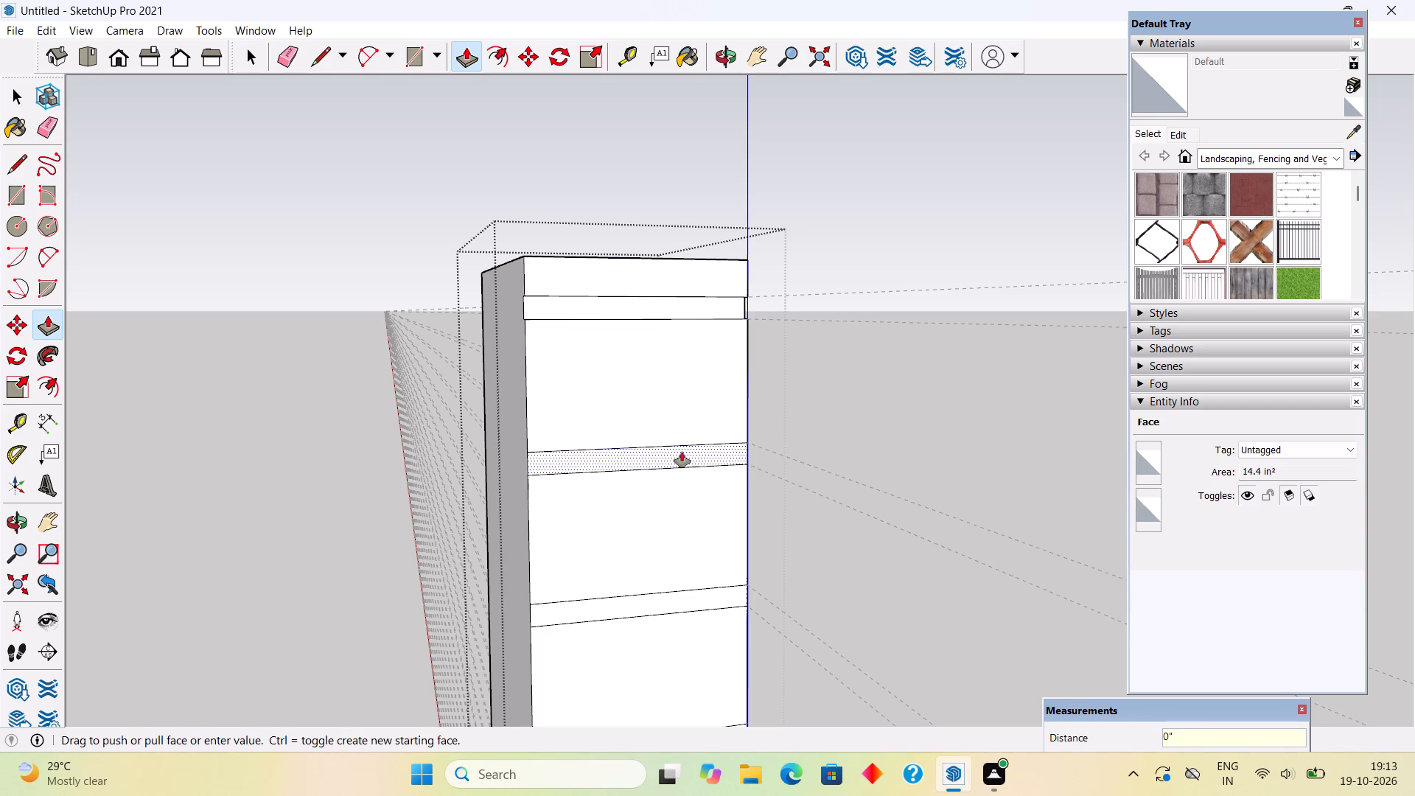
{"action": "key", "text": "ctrl+z"}
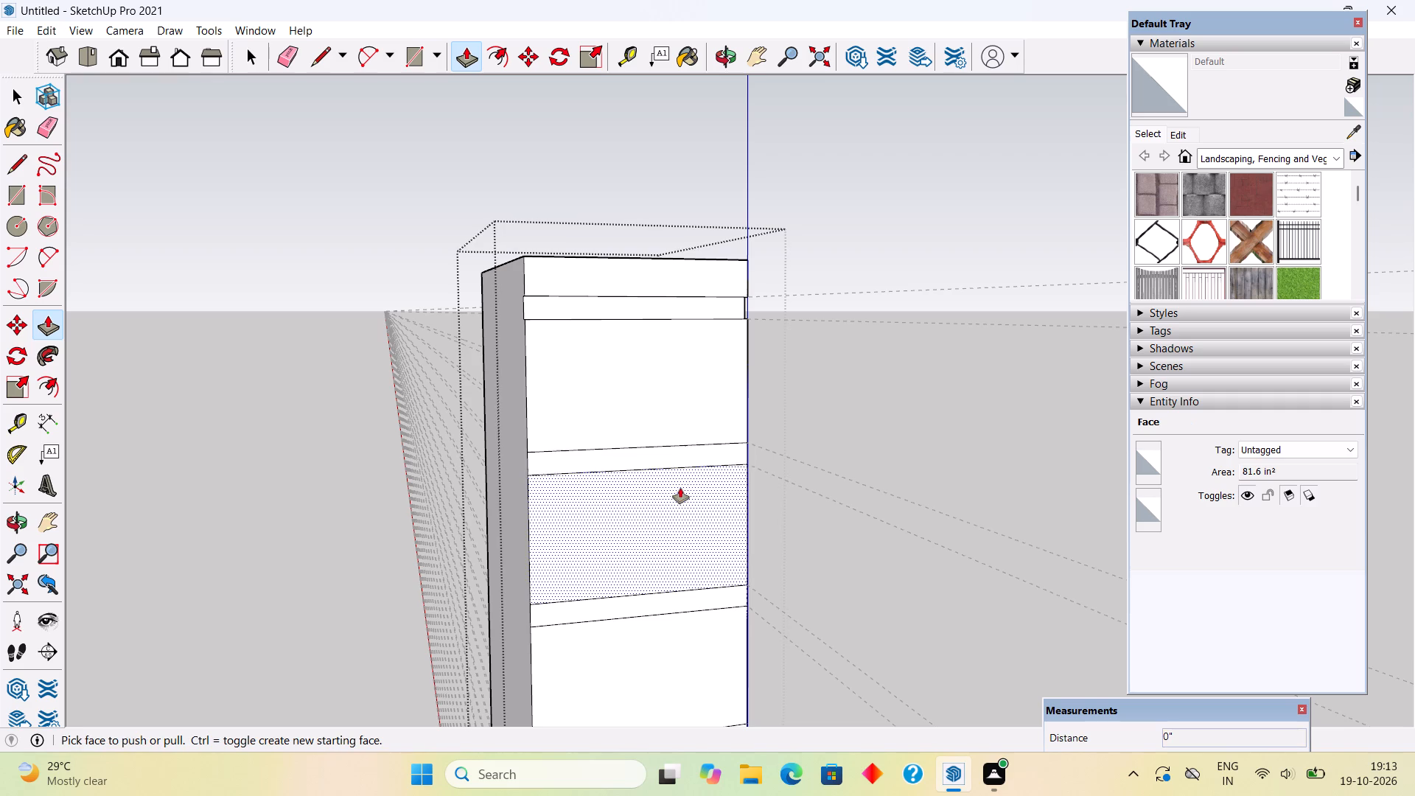
Push the side face's second thin strip from the top inward by 0.5".
{"action": "scroll", "coordinate": [671, 334], "scroll_direction": "down", "scroll_amount": 10}
{"action": "middle_click_drag", "start_coordinate": [732, 492], "coordinate": [1056, 472]}
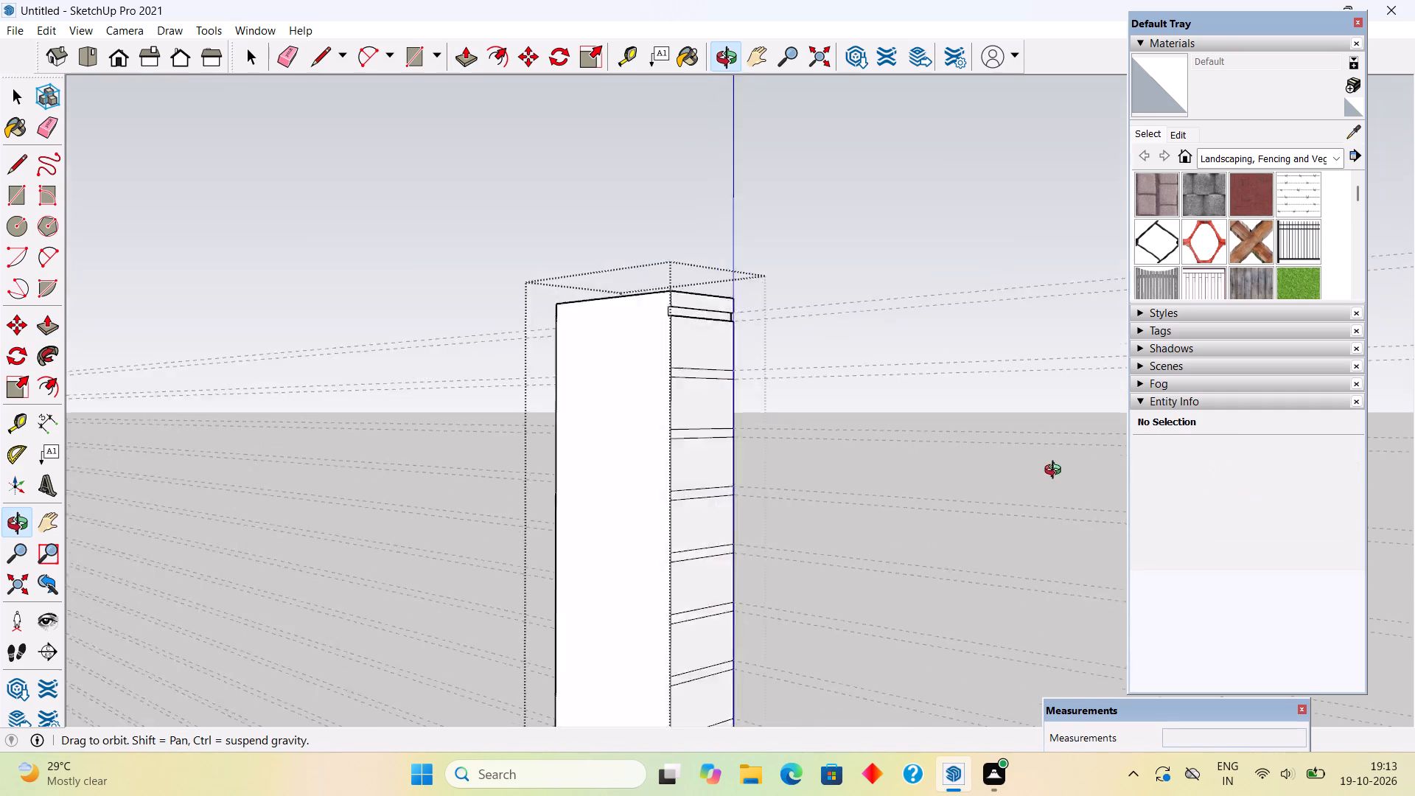
{"action": "middle_click_drag", "start_coordinate": [1056, 472], "coordinate": [1066, 471]}
{"action": "middle_click_drag", "start_coordinate": [705, 377], "coordinate": [594, 391]}
{"action": "scroll", "coordinate": [712, 370], "scroll_direction": "up", "scroll_amount": 4}
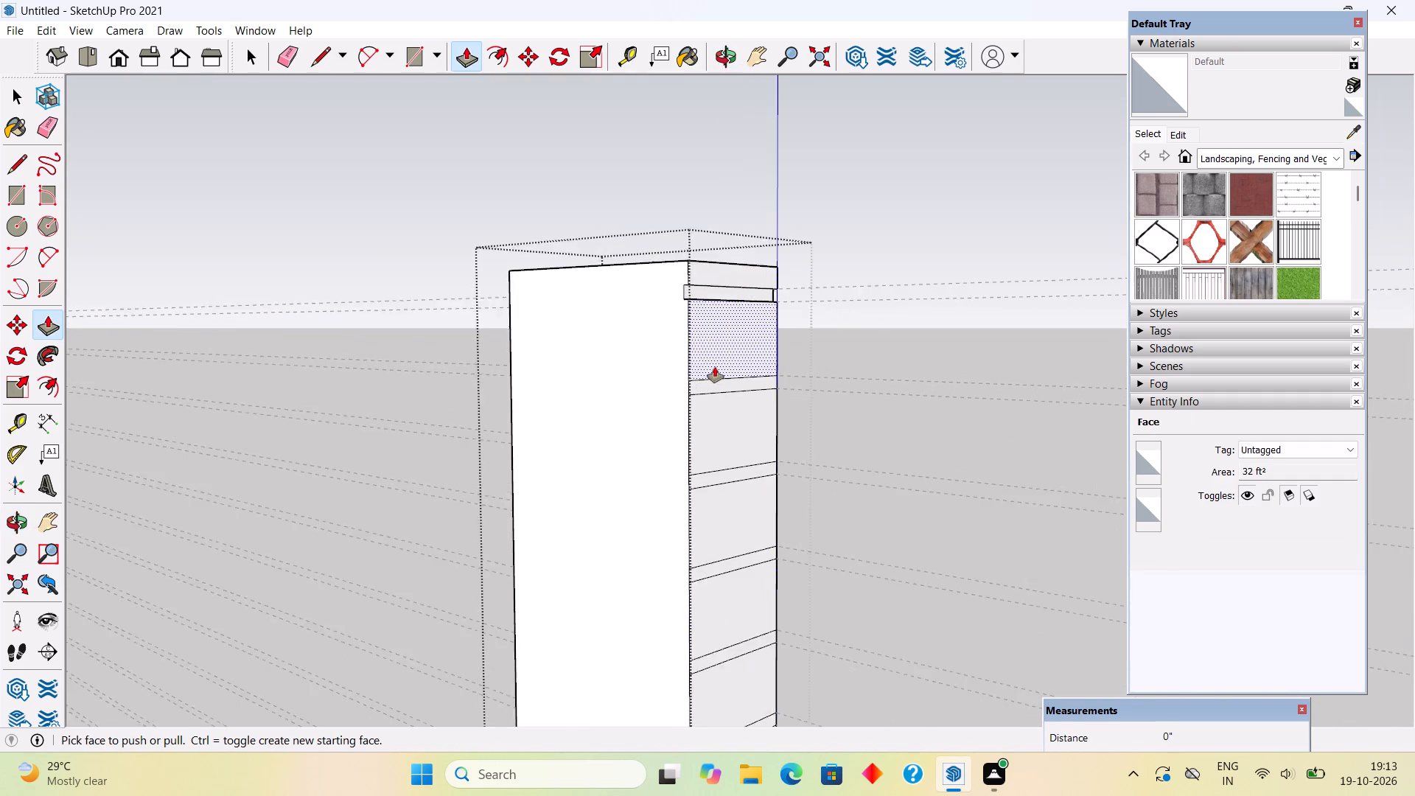
{"action": "scroll", "coordinate": [715, 367], "scroll_direction": "up", "scroll_amount": 6}
{"action": "left_click", "coordinate": [706, 389]}
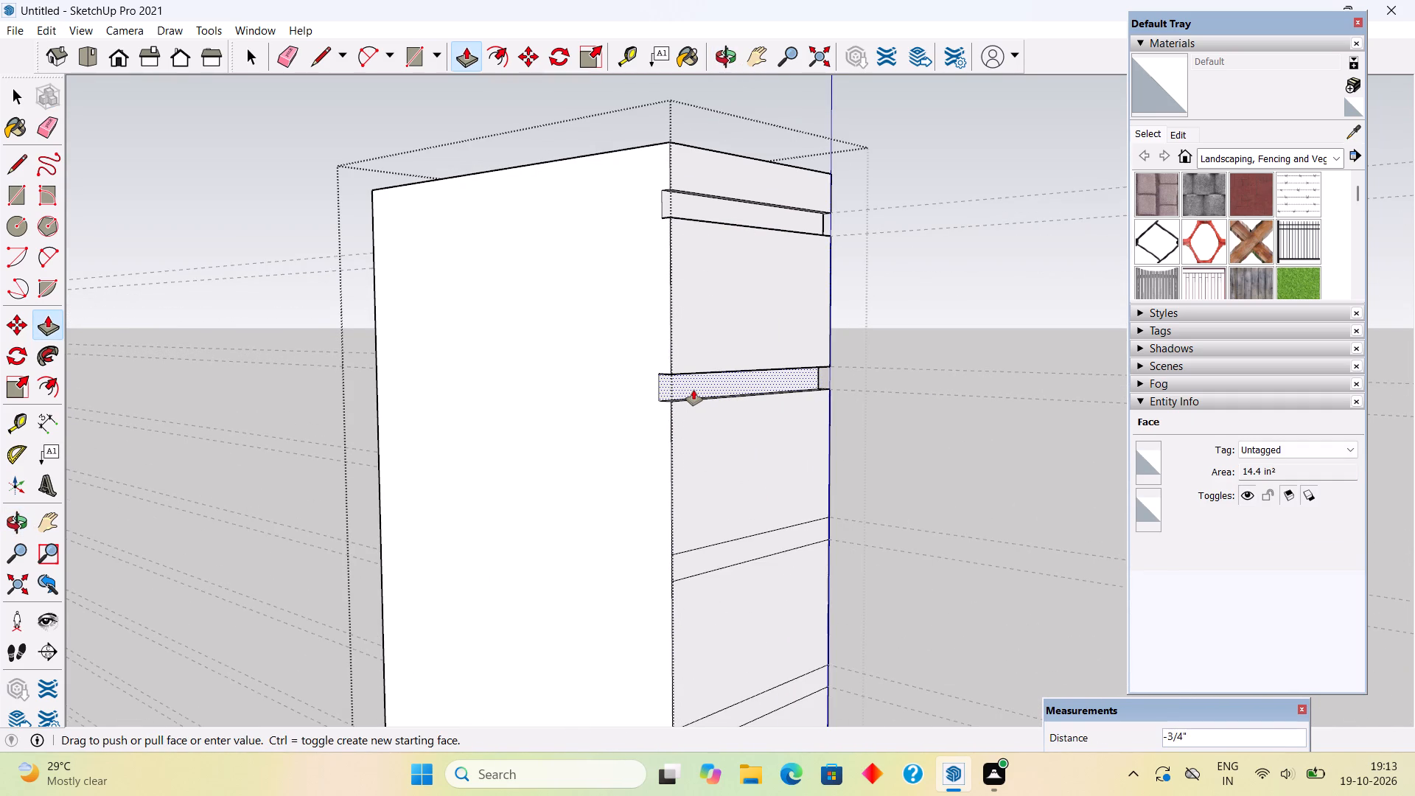
{"action": "type", "text": ".5\""}
{"action": "key", "text": "Return"}
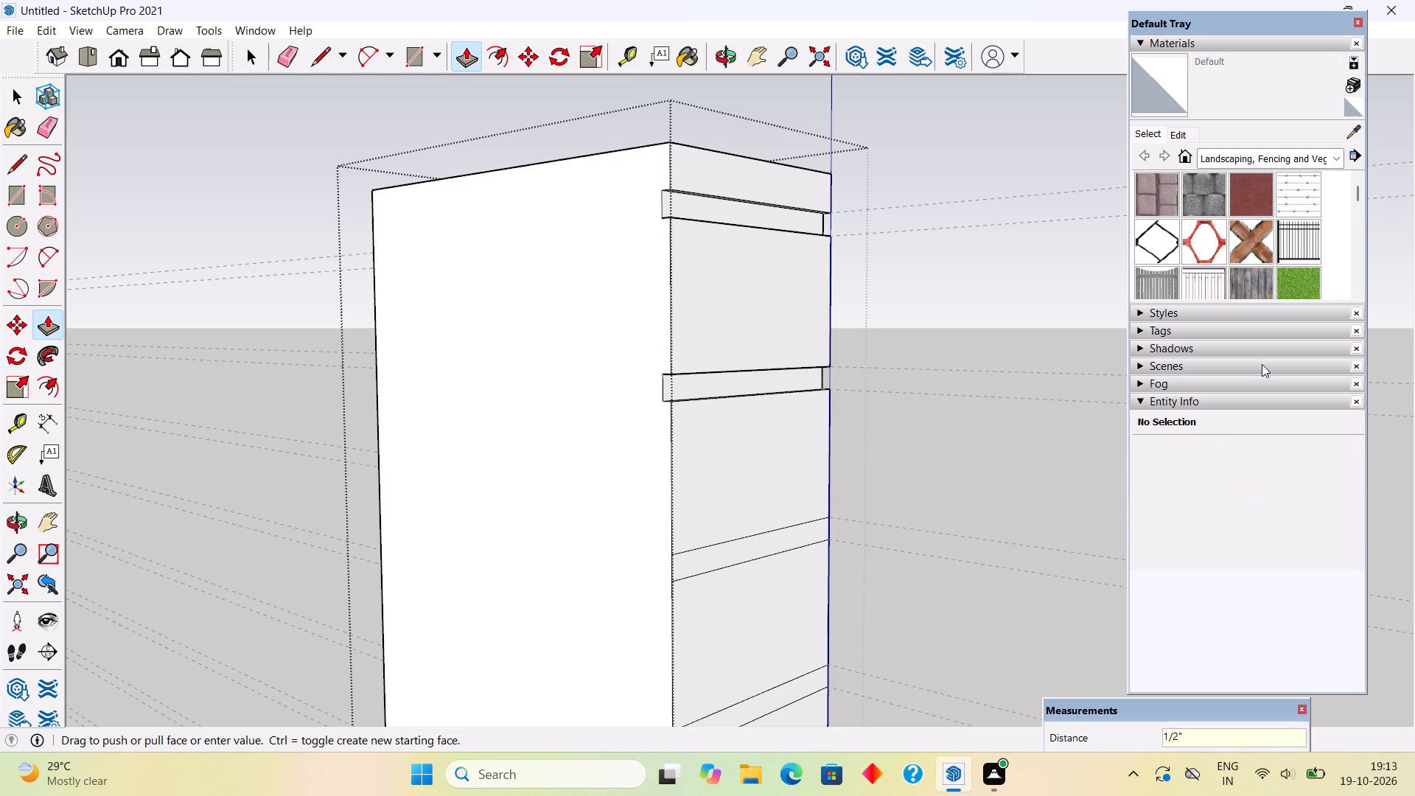
{"action": "double_click", "coordinate": [687, 572]}
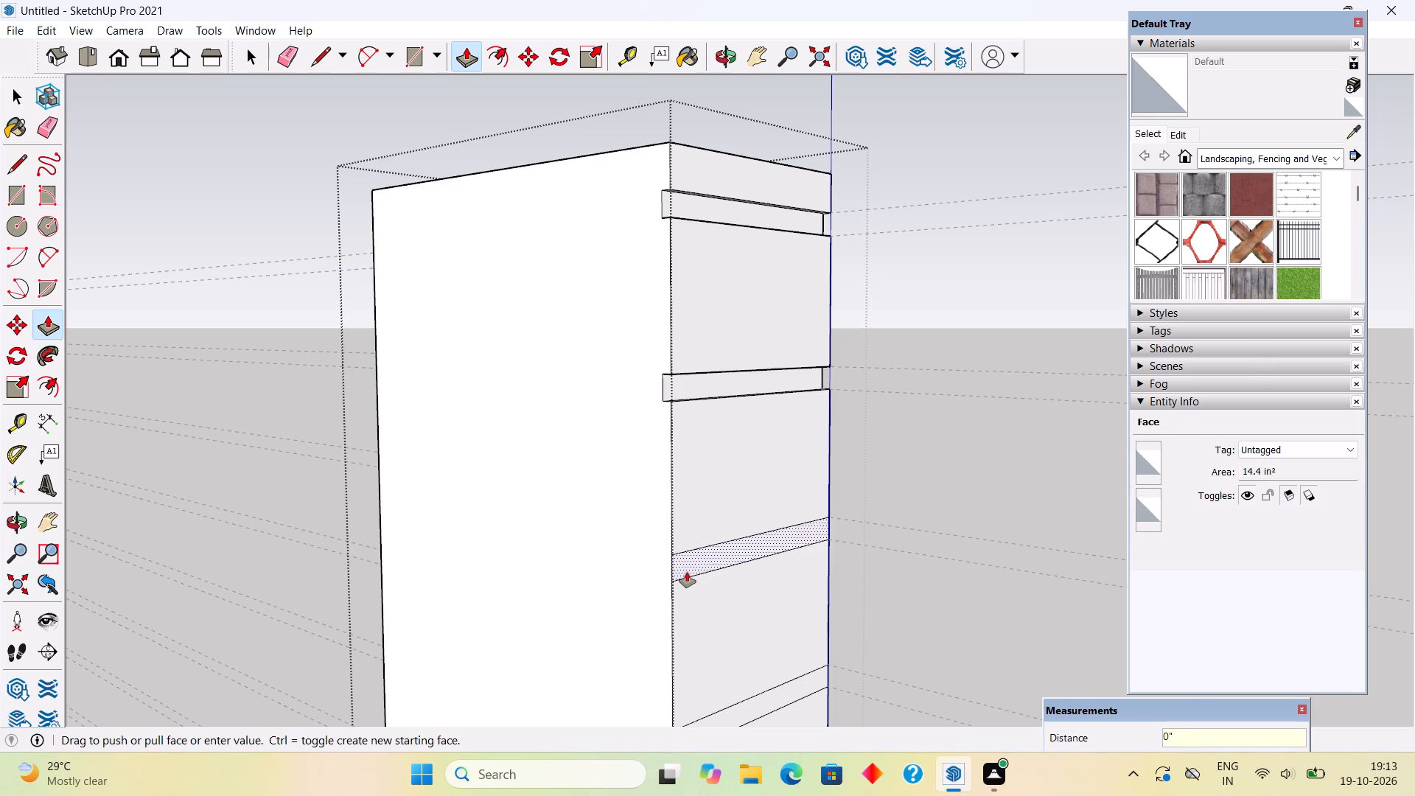
{"action": "key", "text": "ctrl+z"}
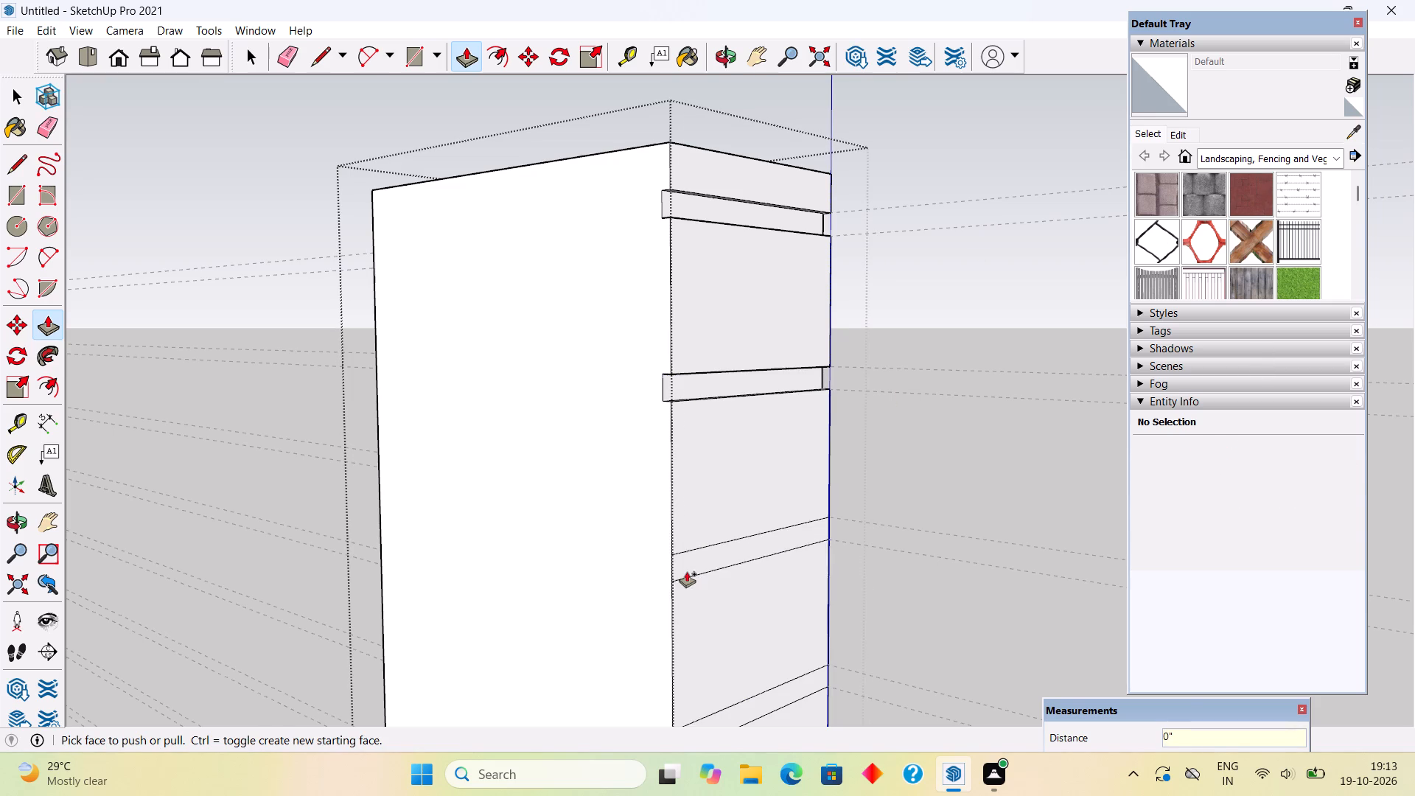
Push the side face's third and fourth thin strips from the top inward by 0.5" each.
{"action": "scroll", "coordinate": [715, 346], "scroll_direction": "down", "scroll_amount": 16}
{"action": "scroll", "coordinate": [730, 711], "scroll_direction": "up", "scroll_amount": 6}
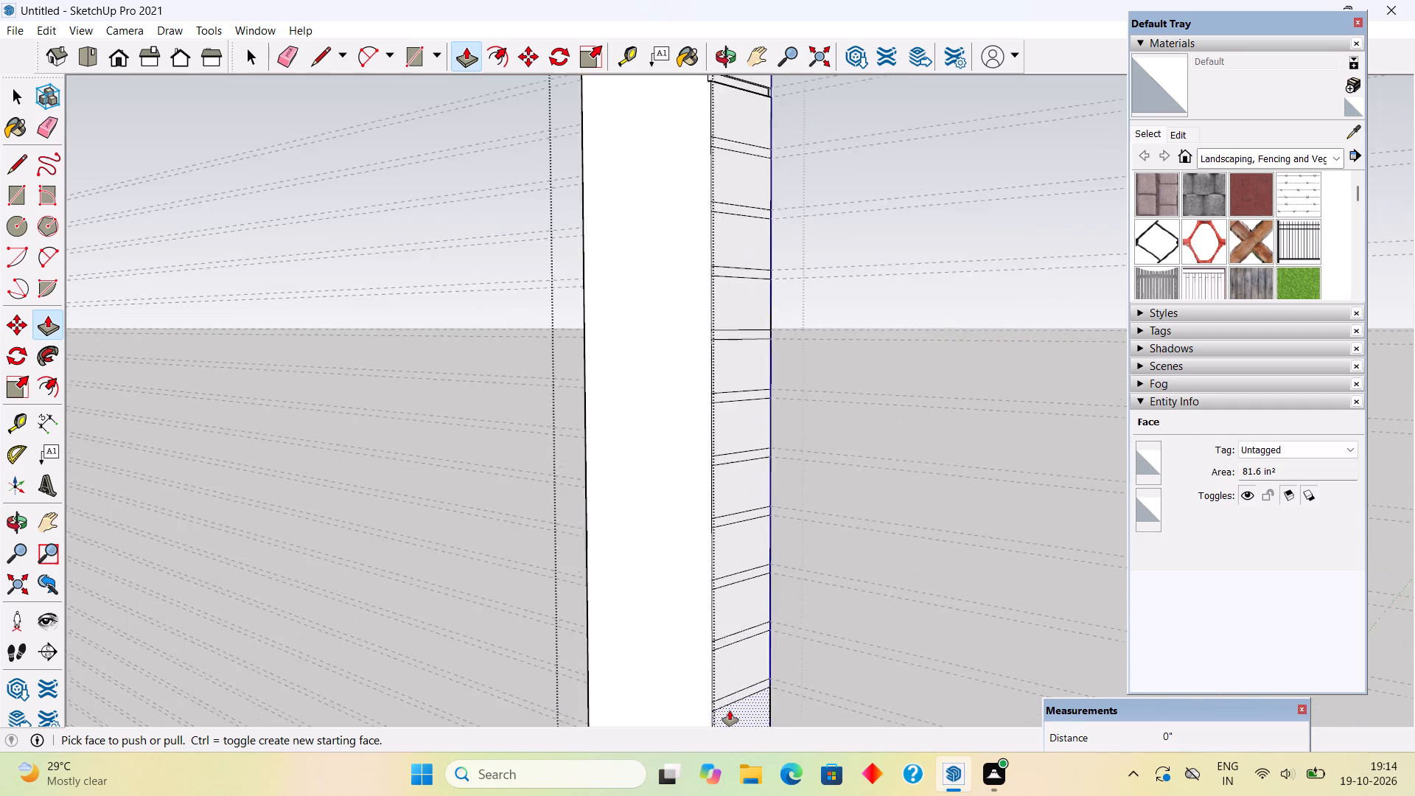
{"action": "scroll", "coordinate": [755, 683], "scroll_direction": "down", "scroll_amount": 2}
{"action": "scroll", "coordinate": [747, 195], "scroll_direction": "up", "scroll_amount": 2}
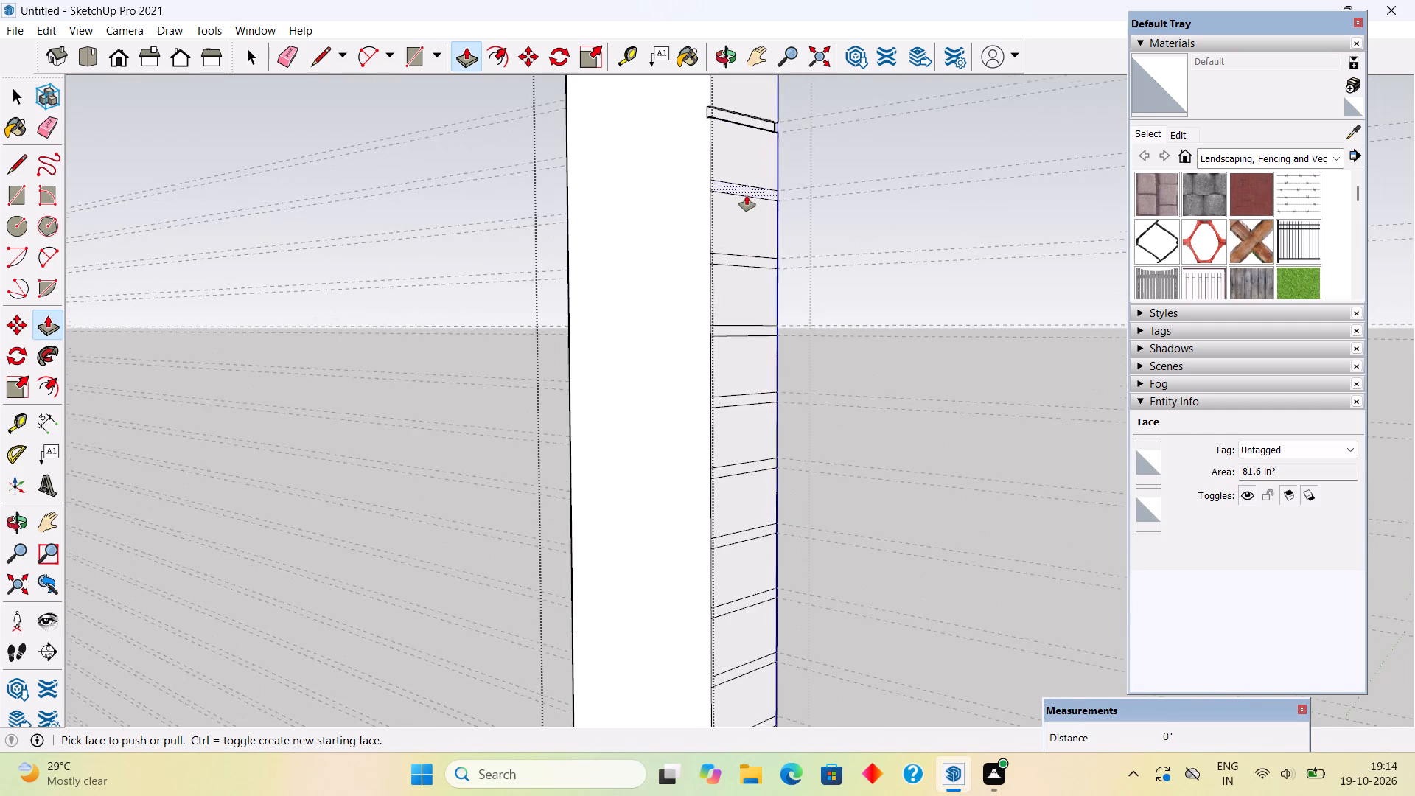
{"action": "scroll", "coordinate": [747, 195], "scroll_direction": "up", "scroll_amount": 2}
{"action": "left_click", "coordinate": [747, 195]}
{"action": "type", "text": ".5\""}
{"action": "key", "text": "Return"}
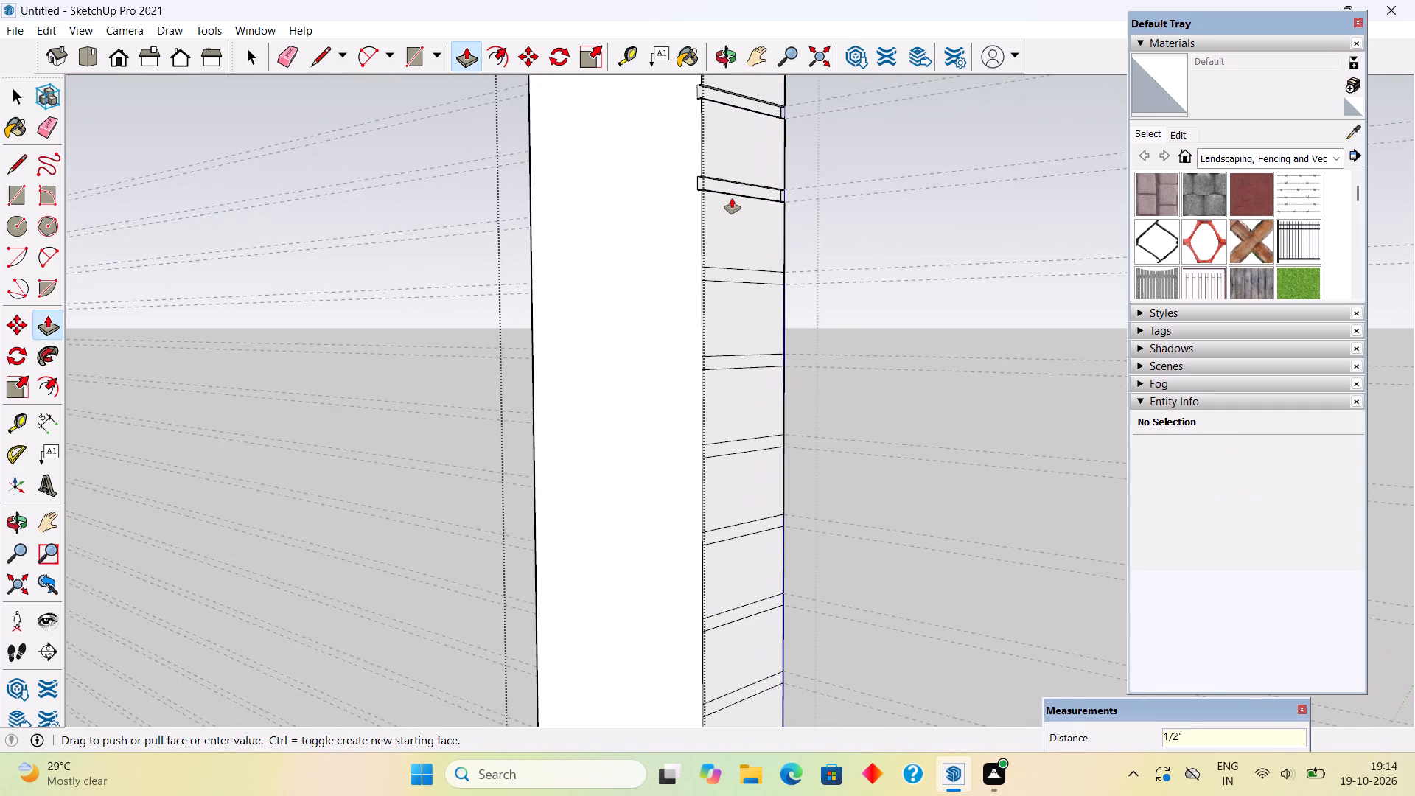
{"action": "left_click", "coordinate": [744, 274]}
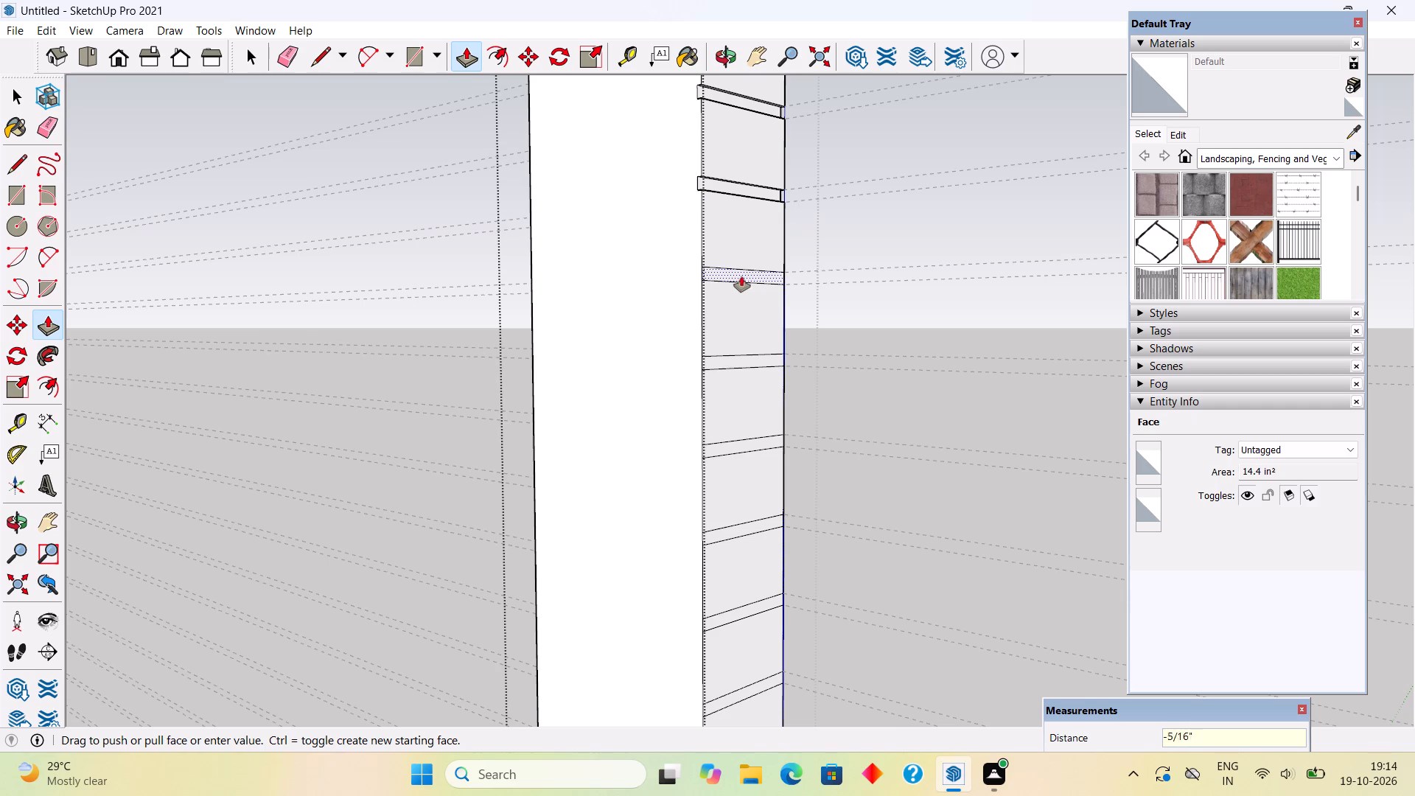
{"action": "type", "text": ".5\""}
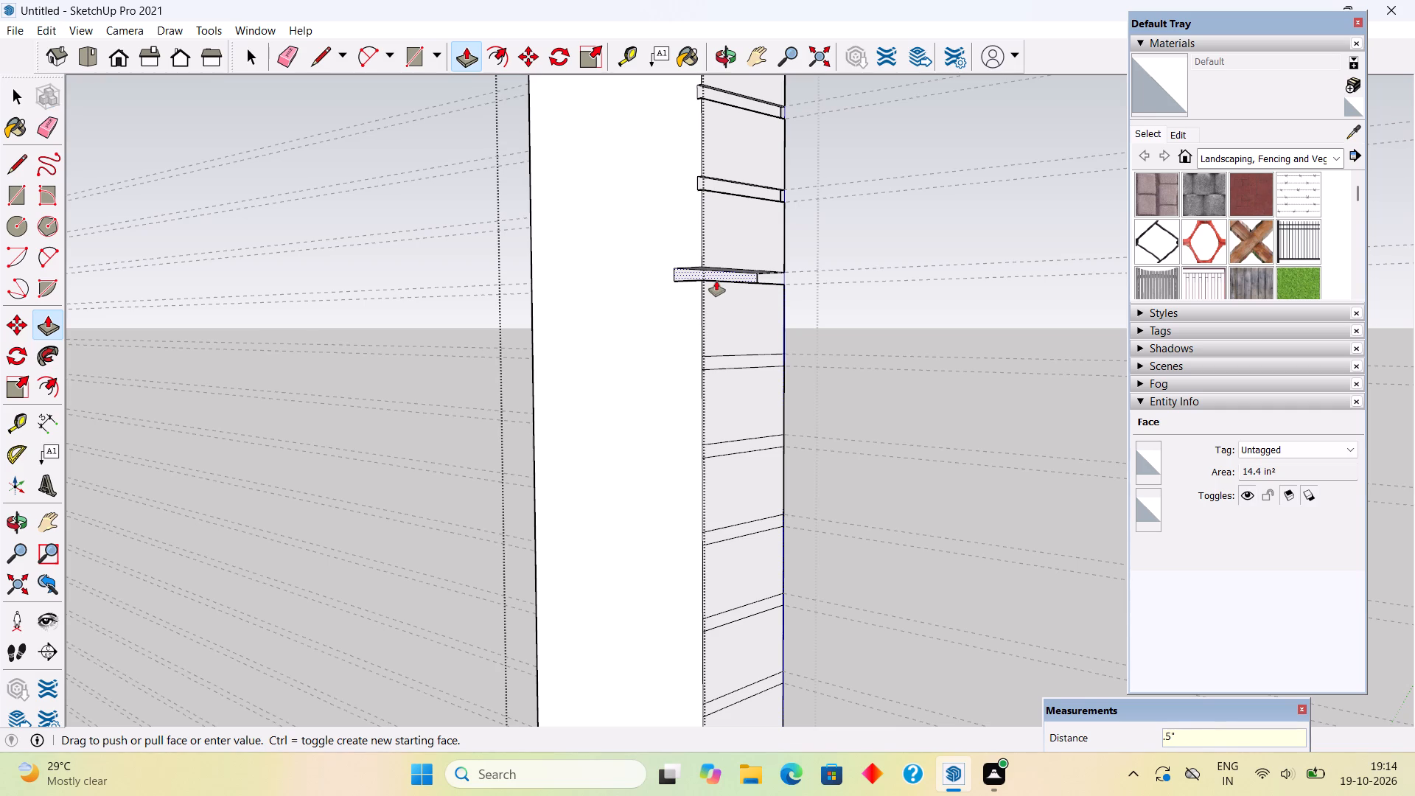
{"action": "key", "text": "Return"}
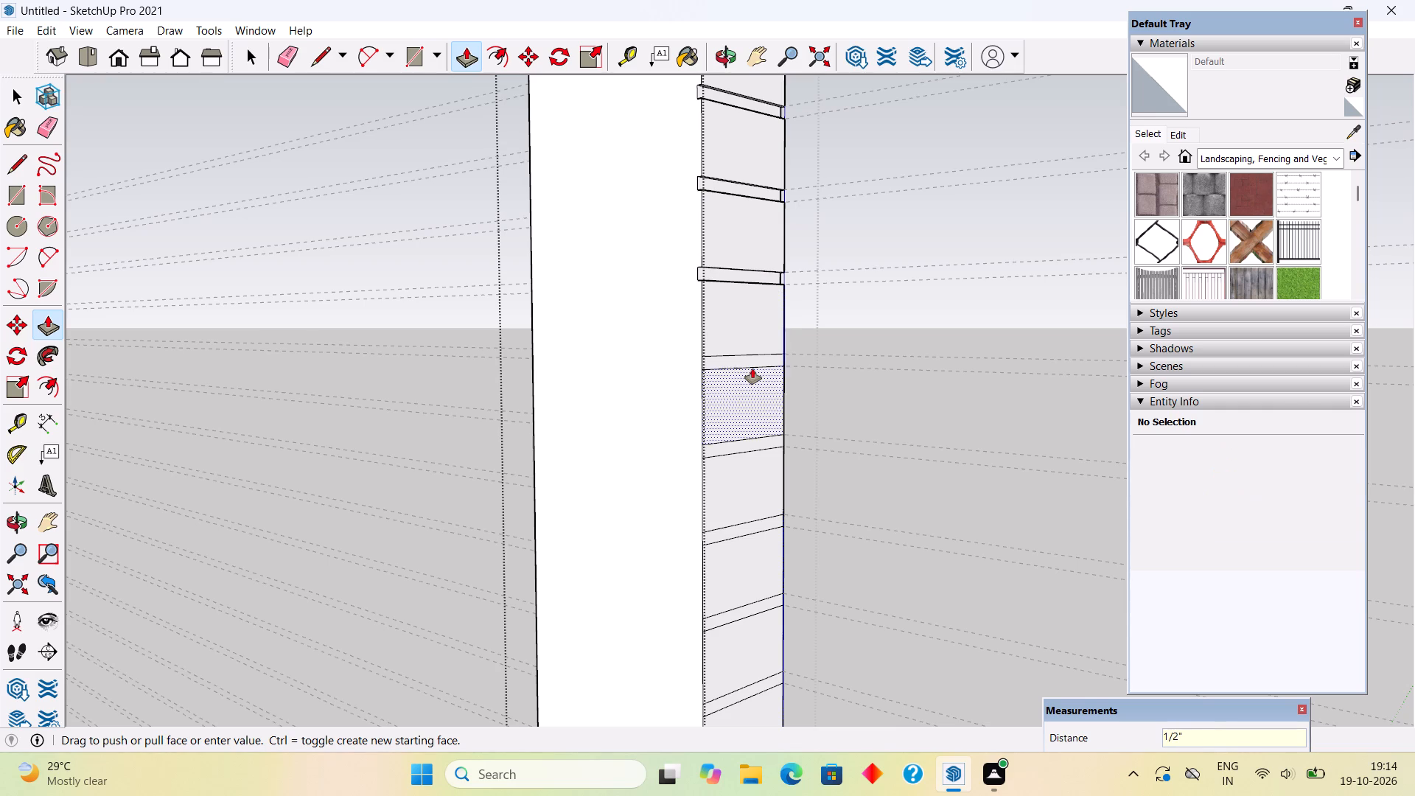
Push the side face's fifth and sixth thin strips from the top inward by 0.5" each.
{"action": "left_click", "coordinate": [761, 359]}
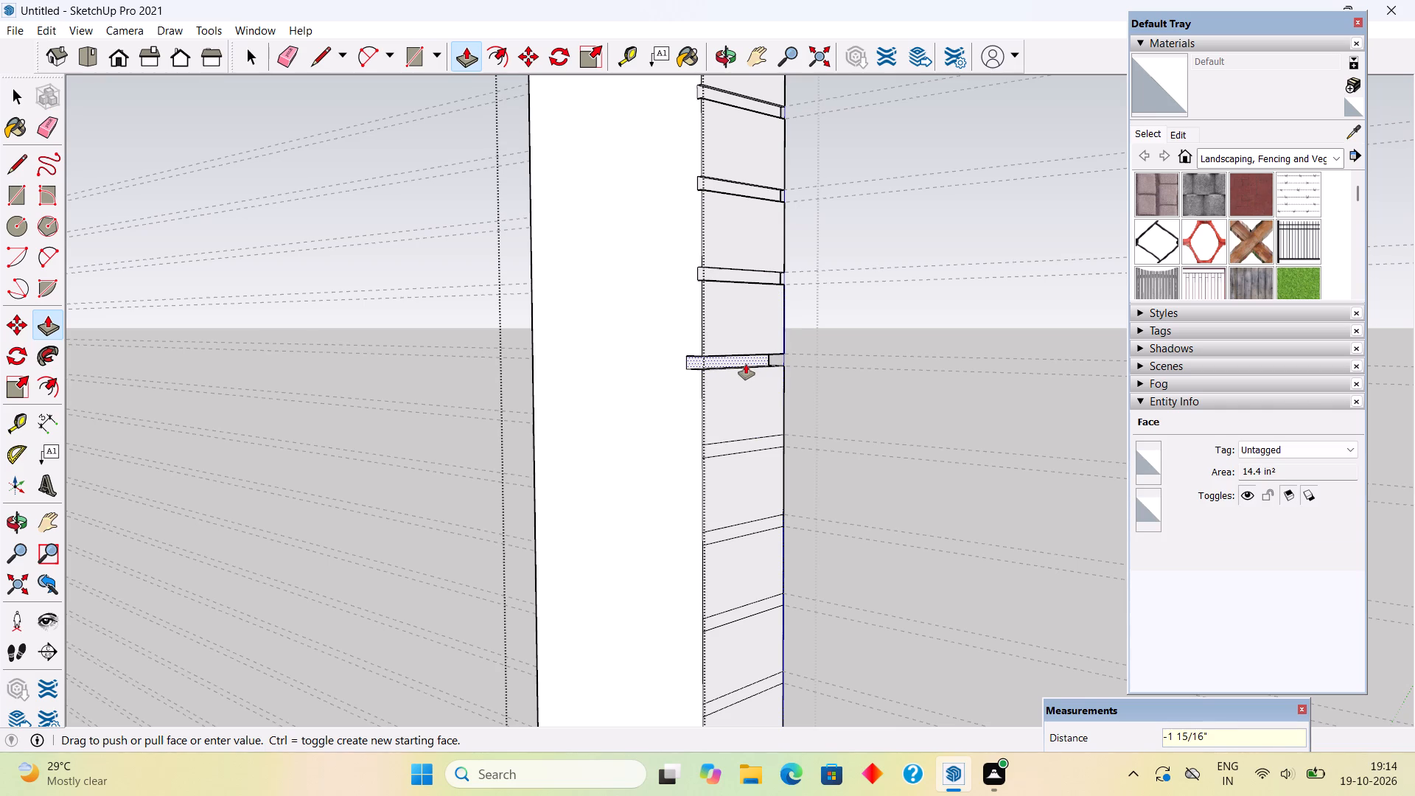
{"action": "type", "text": ".5"}
{"action": "key", "text": "shift+Return"}
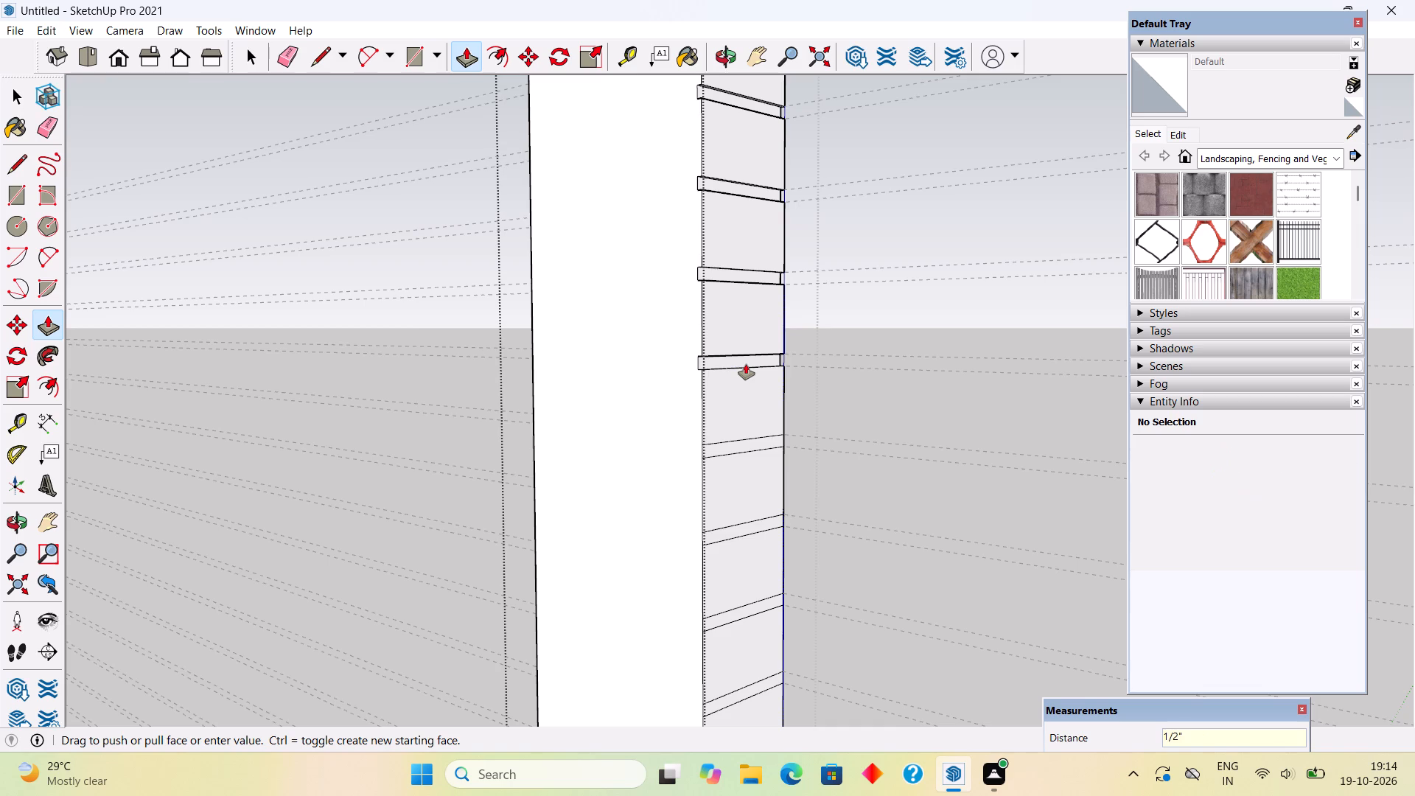
{"action": "key", "text": "Return"}
{"action": "left_click", "coordinate": [725, 454]}
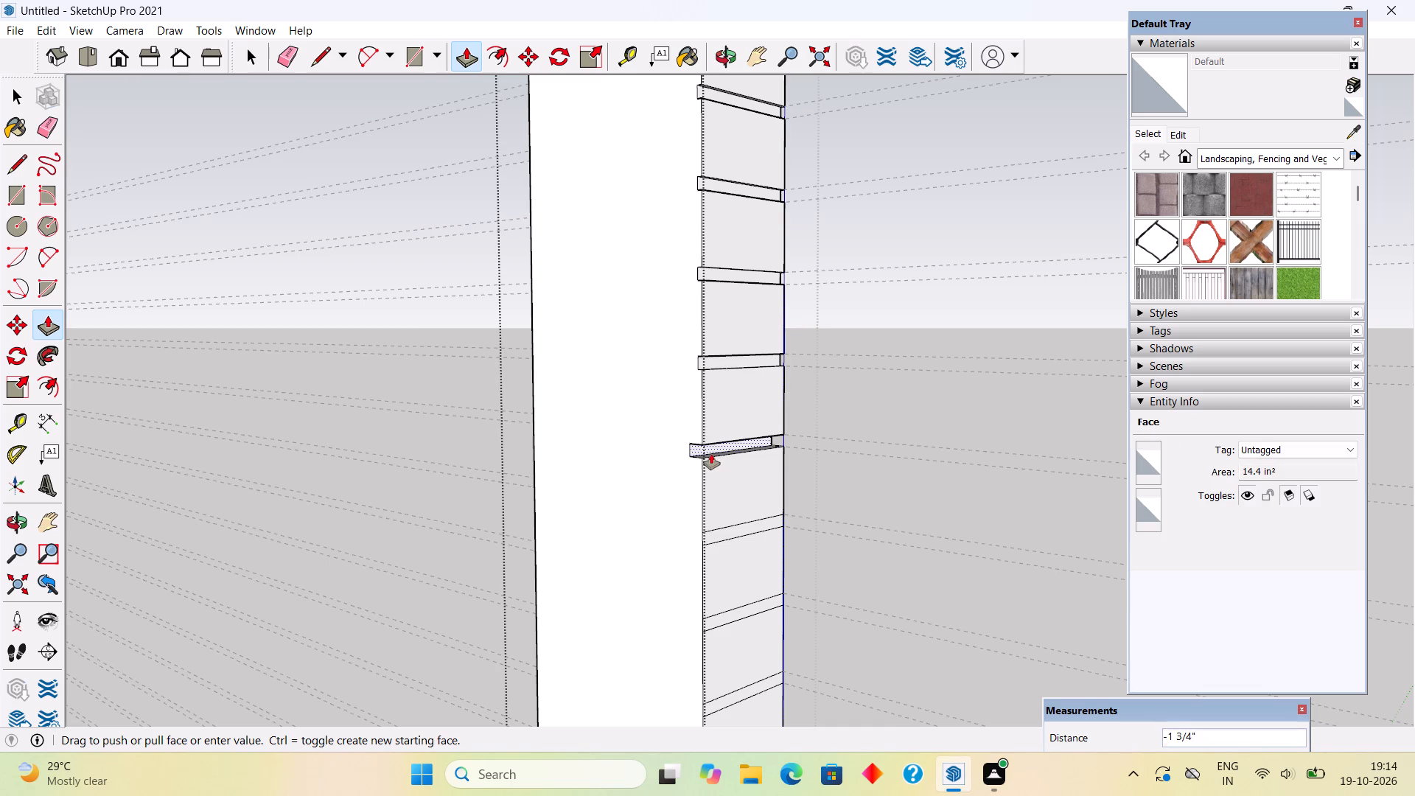
{"action": "type", "text": ".5\""}
{"action": "key", "text": "Return"}
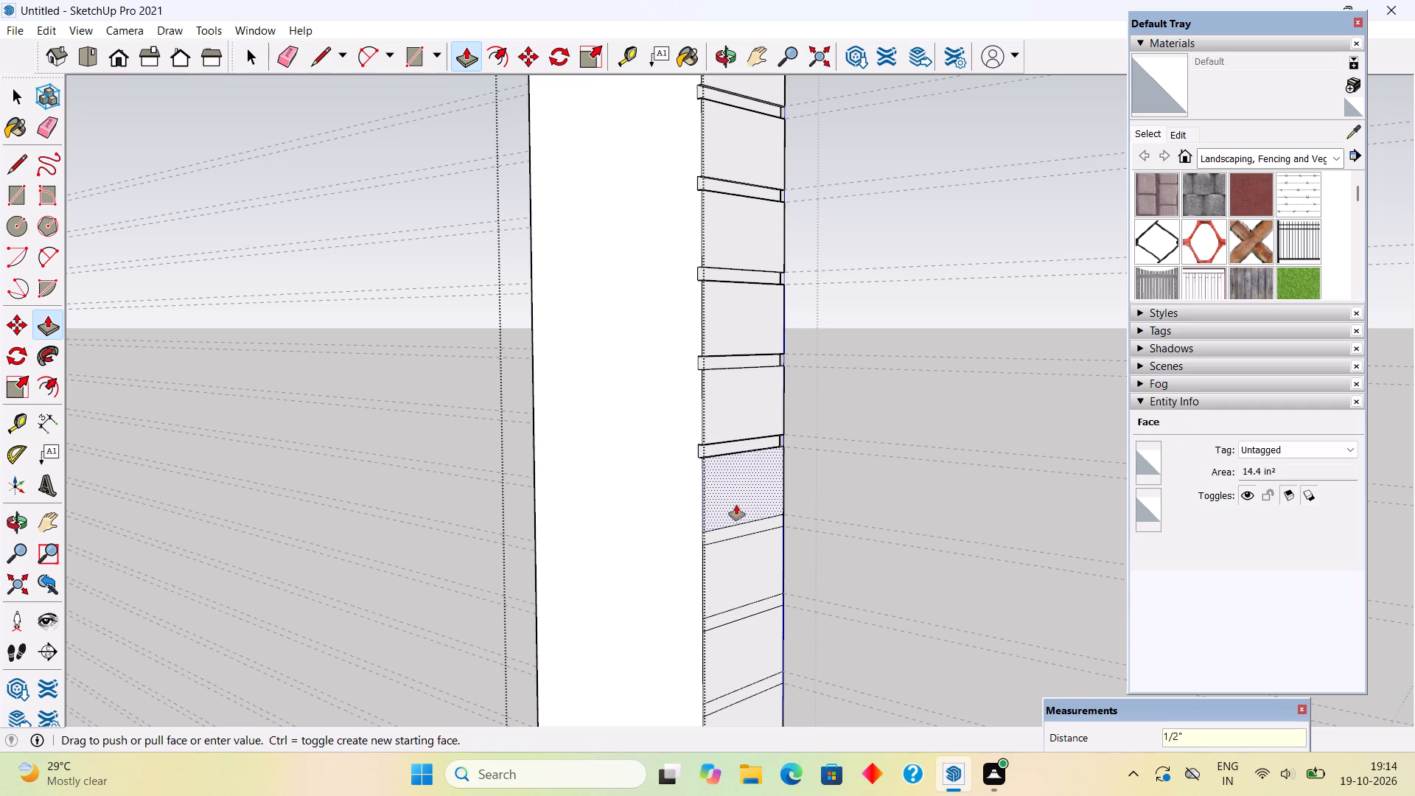
Push the side face's seventh and eighth thin strips from the top inward by 0.5" each.
{"action": "left_click", "coordinate": [747, 529]}
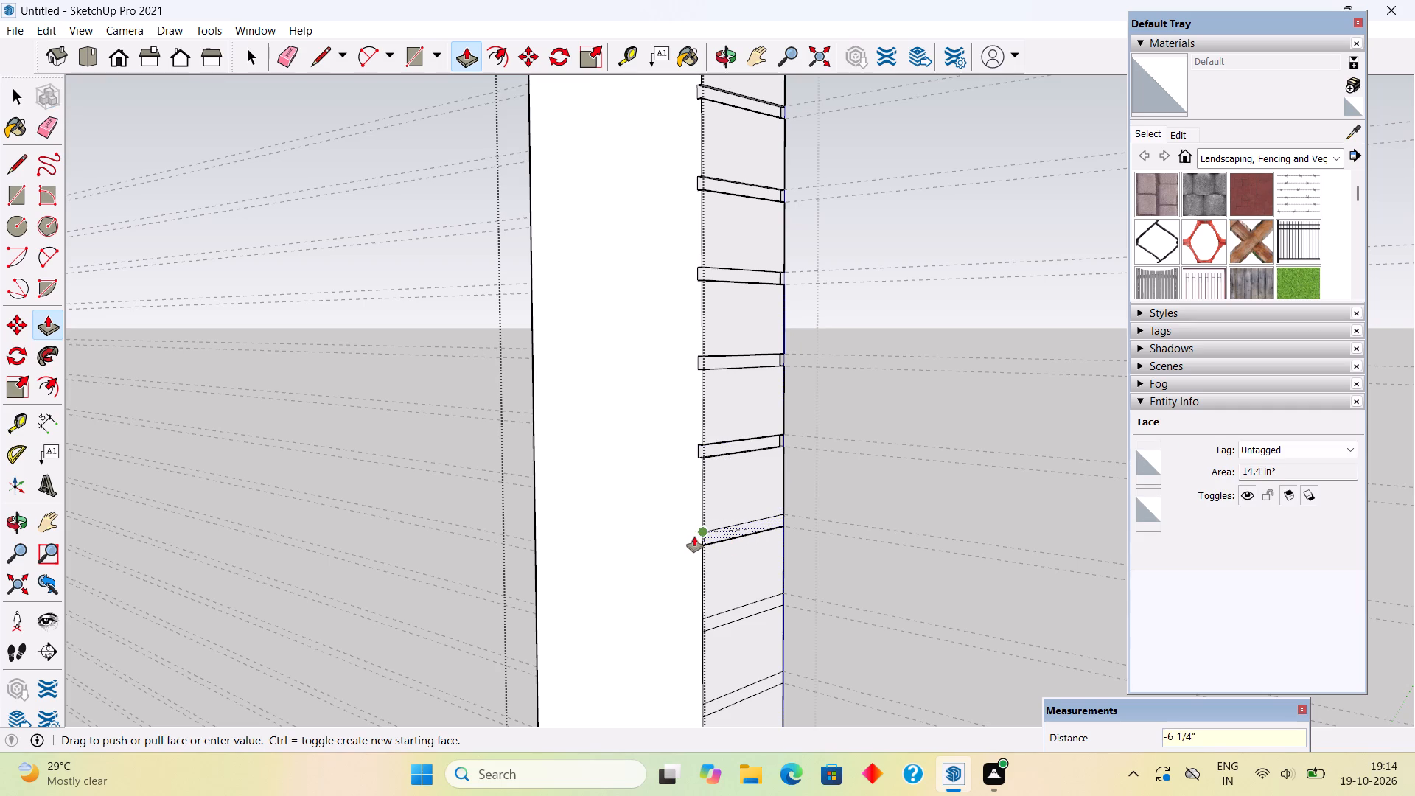
{"action": "type", "text": ".5\""}
{"action": "key", "text": "Return"}
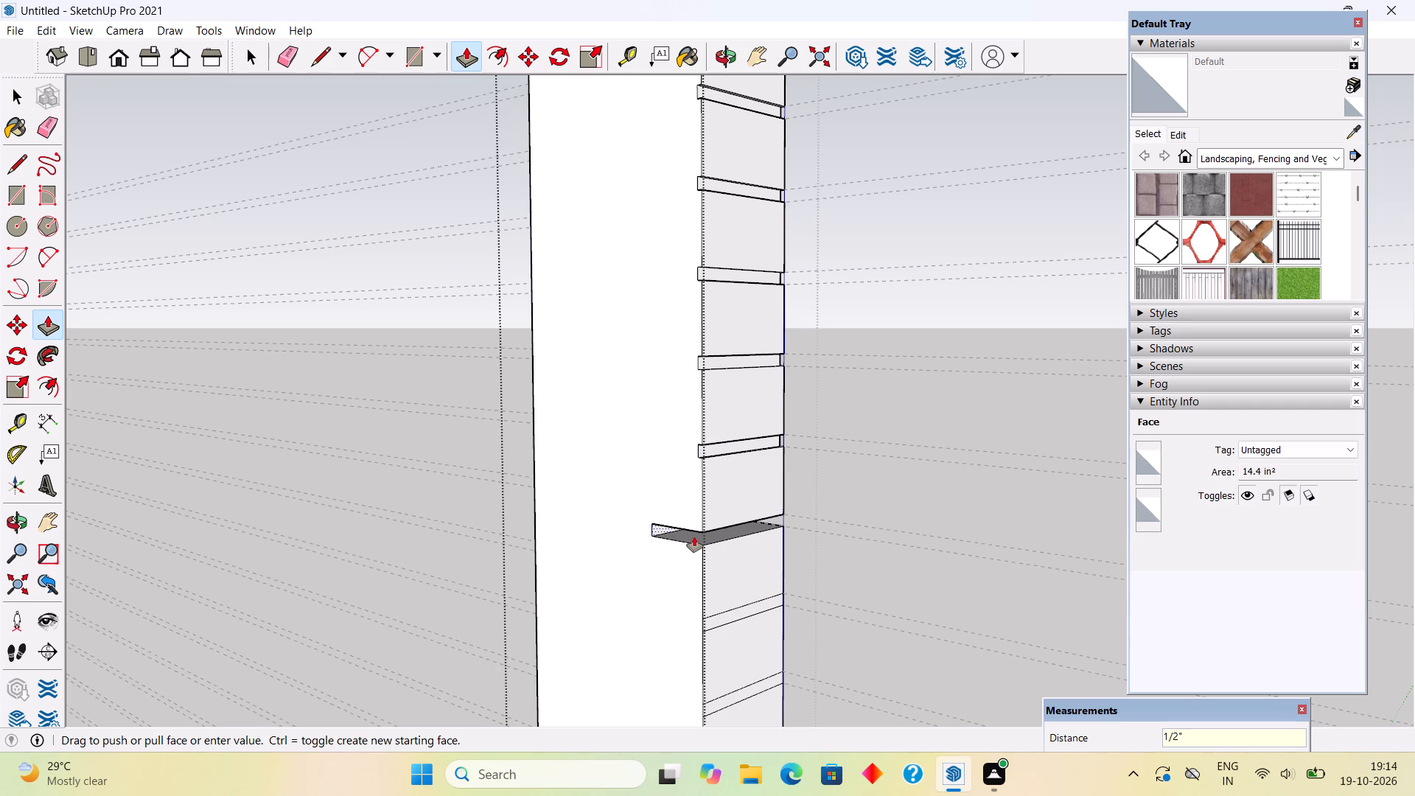
{"action": "scroll", "coordinate": [704, 341], "scroll_direction": "down", "scroll_amount": 10}
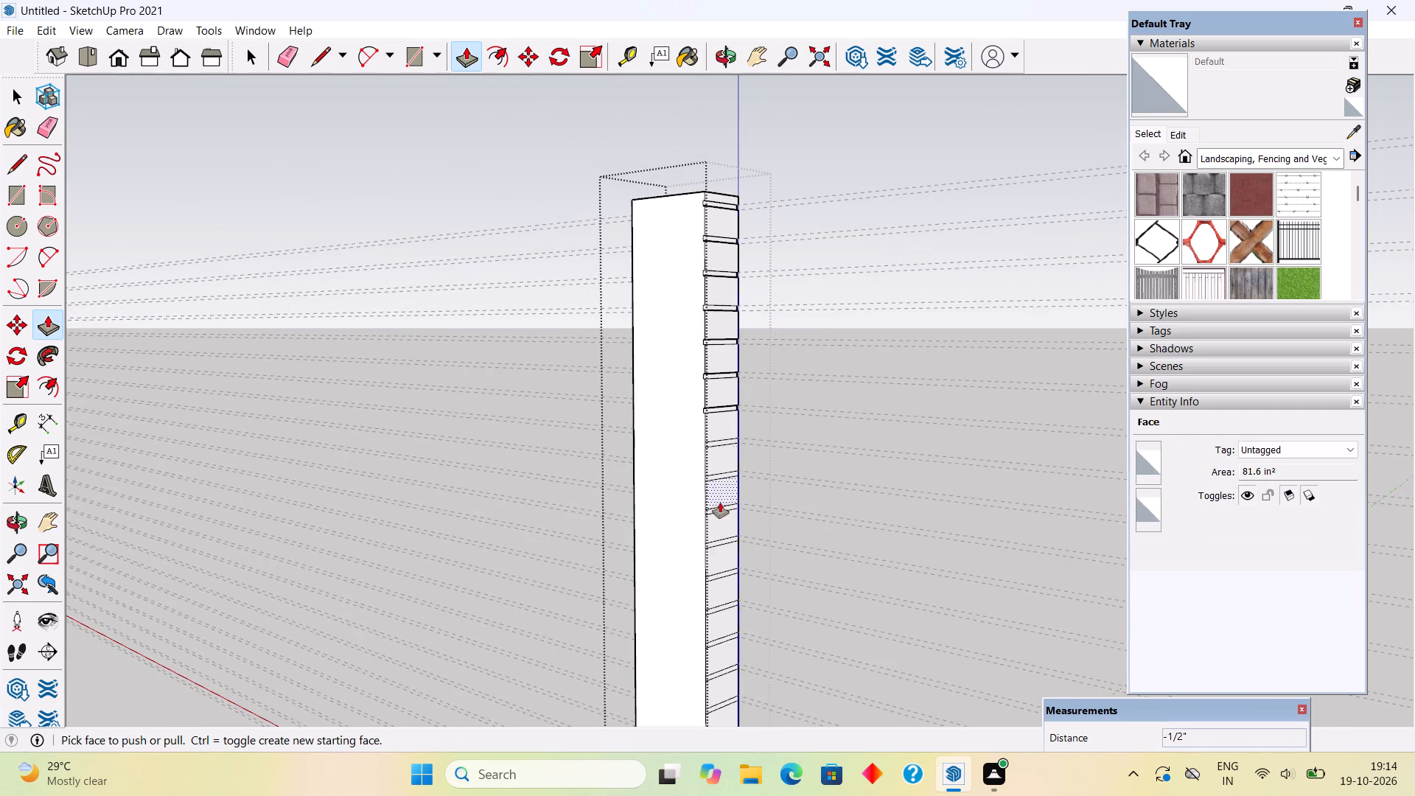
{"action": "scroll", "coordinate": [728, 587], "scroll_direction": "up", "scroll_amount": 7}
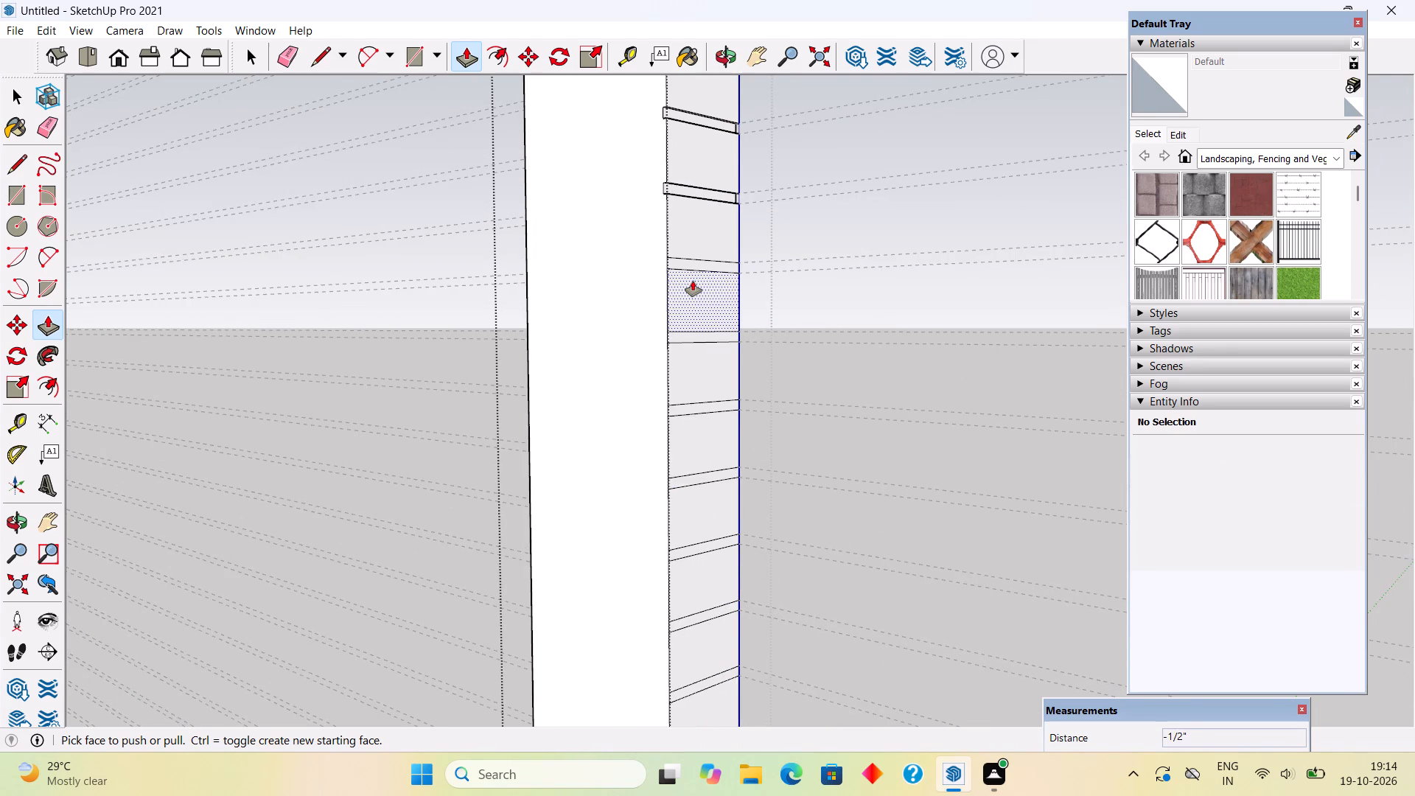
{"action": "scroll", "coordinate": [693, 281], "scroll_direction": "up", "scroll_amount": 1}
{"action": "left_click", "coordinate": [691, 260]}
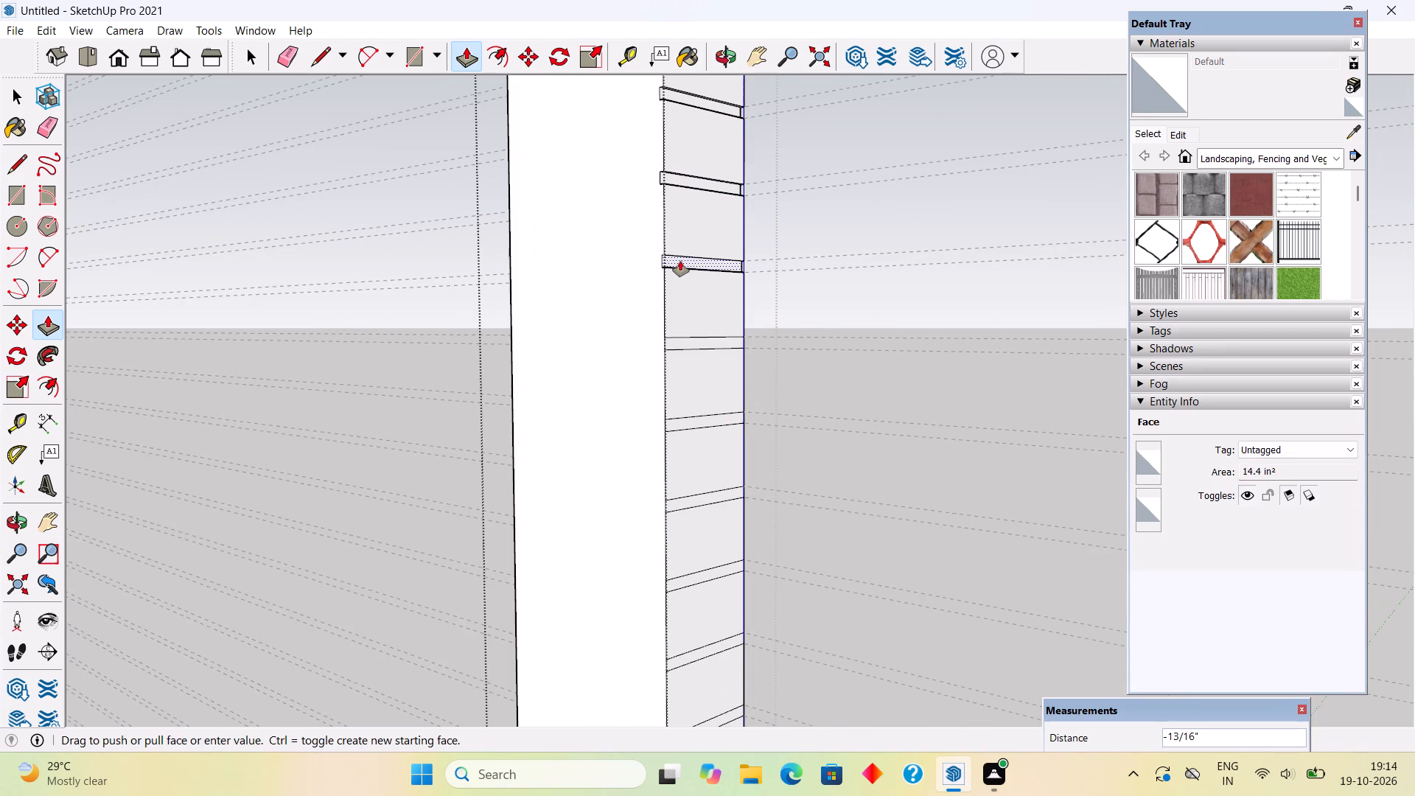
{"action": "key", "text": "period"}
{"action": "type", "text": "5\""}
{"action": "key", "text": "Return"}
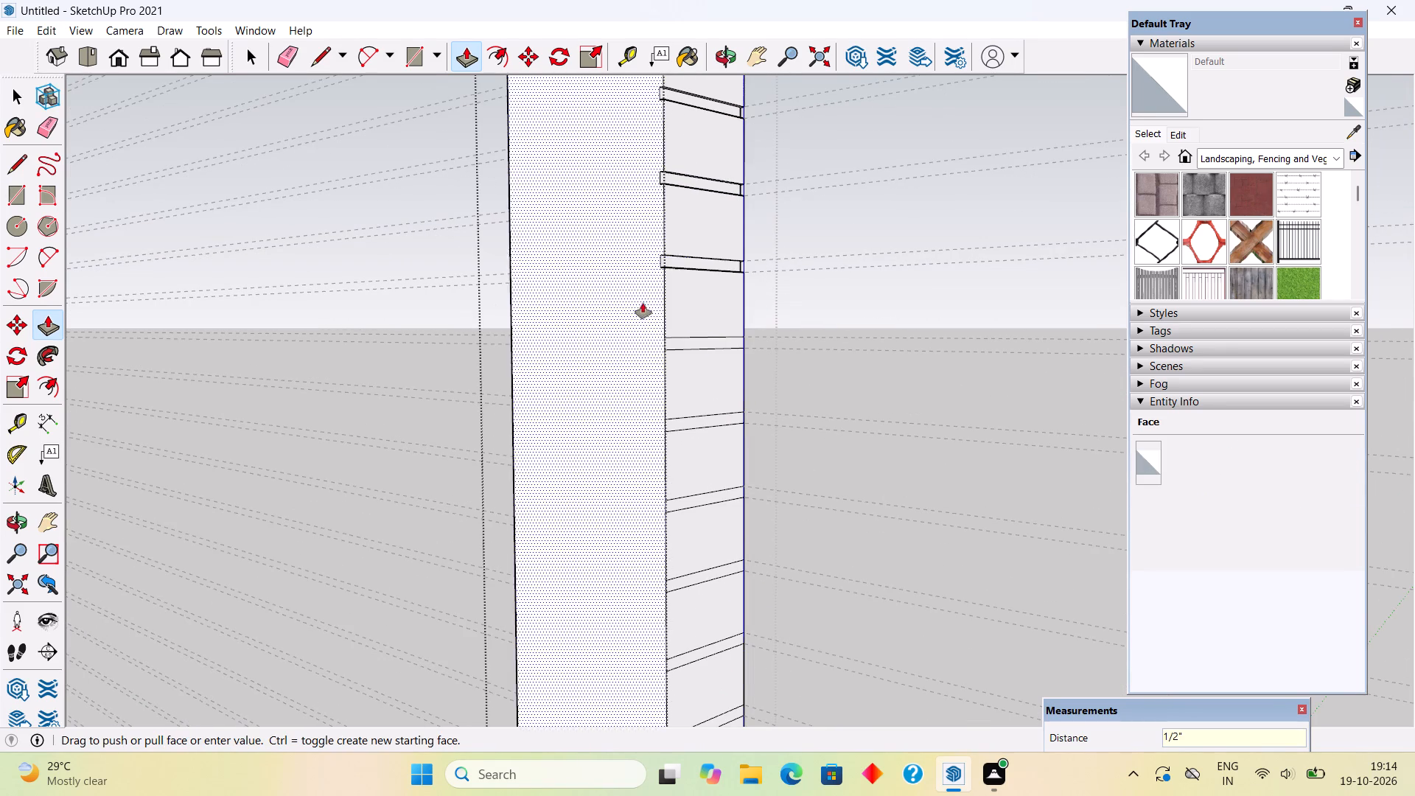
Push the side face's ninth and tenth thin strips from the top inward by 0.5" each.
{"action": "left_click", "coordinate": [696, 343]}
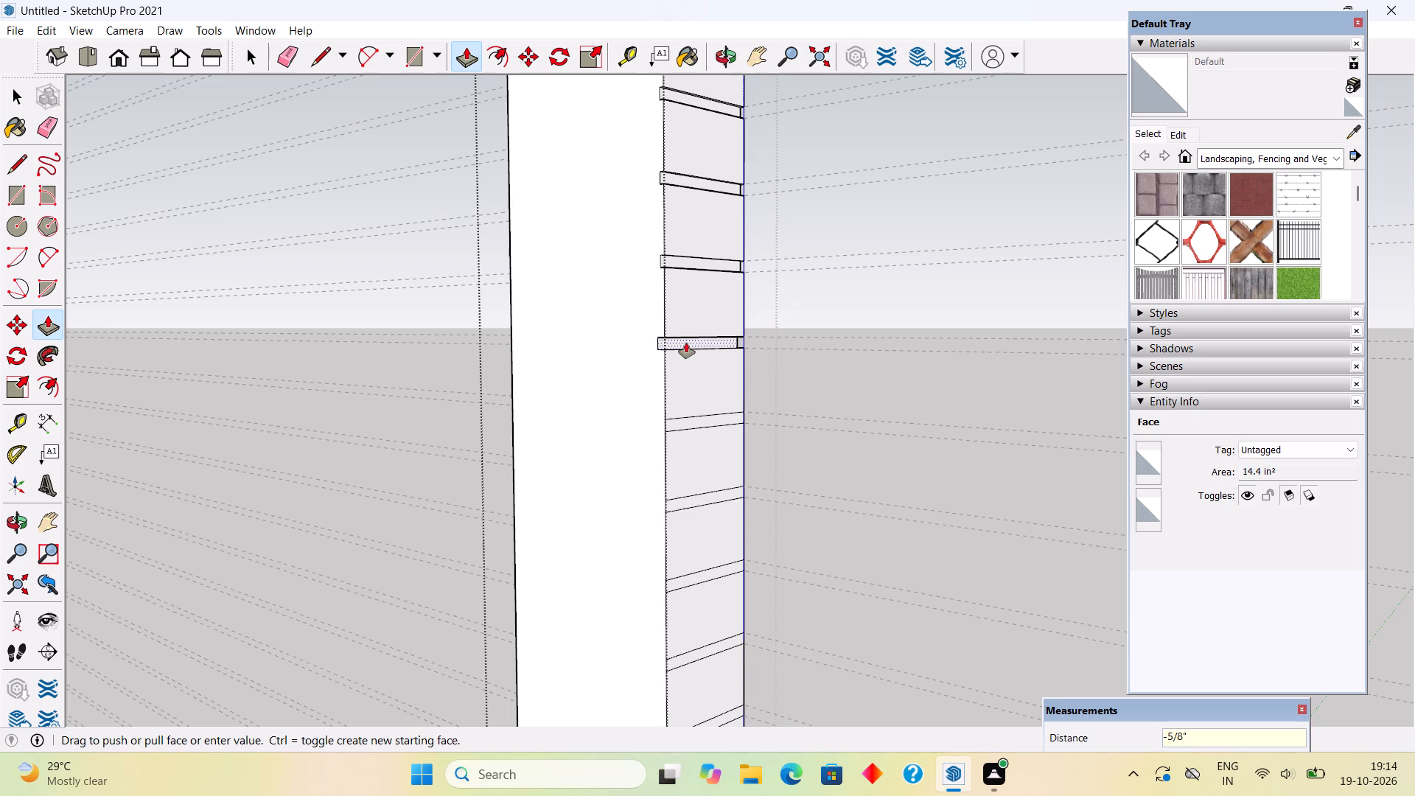
{"action": "type", "text": ".5\""}
{"action": "key", "text": "Return"}
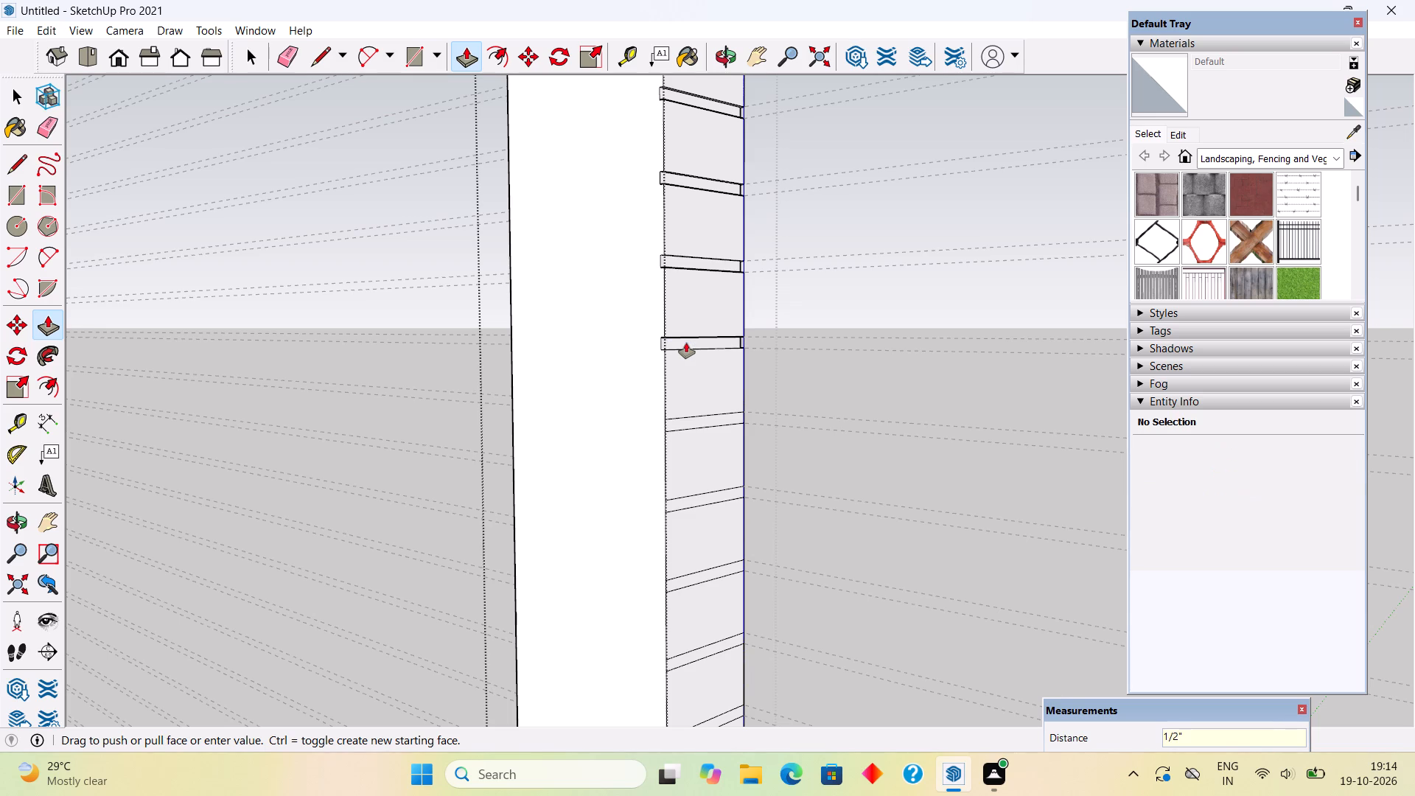
{"action": "left_click", "coordinate": [705, 419]}
{"action": "type", "text": ".5\""}
{"action": "key", "text": "Return"}
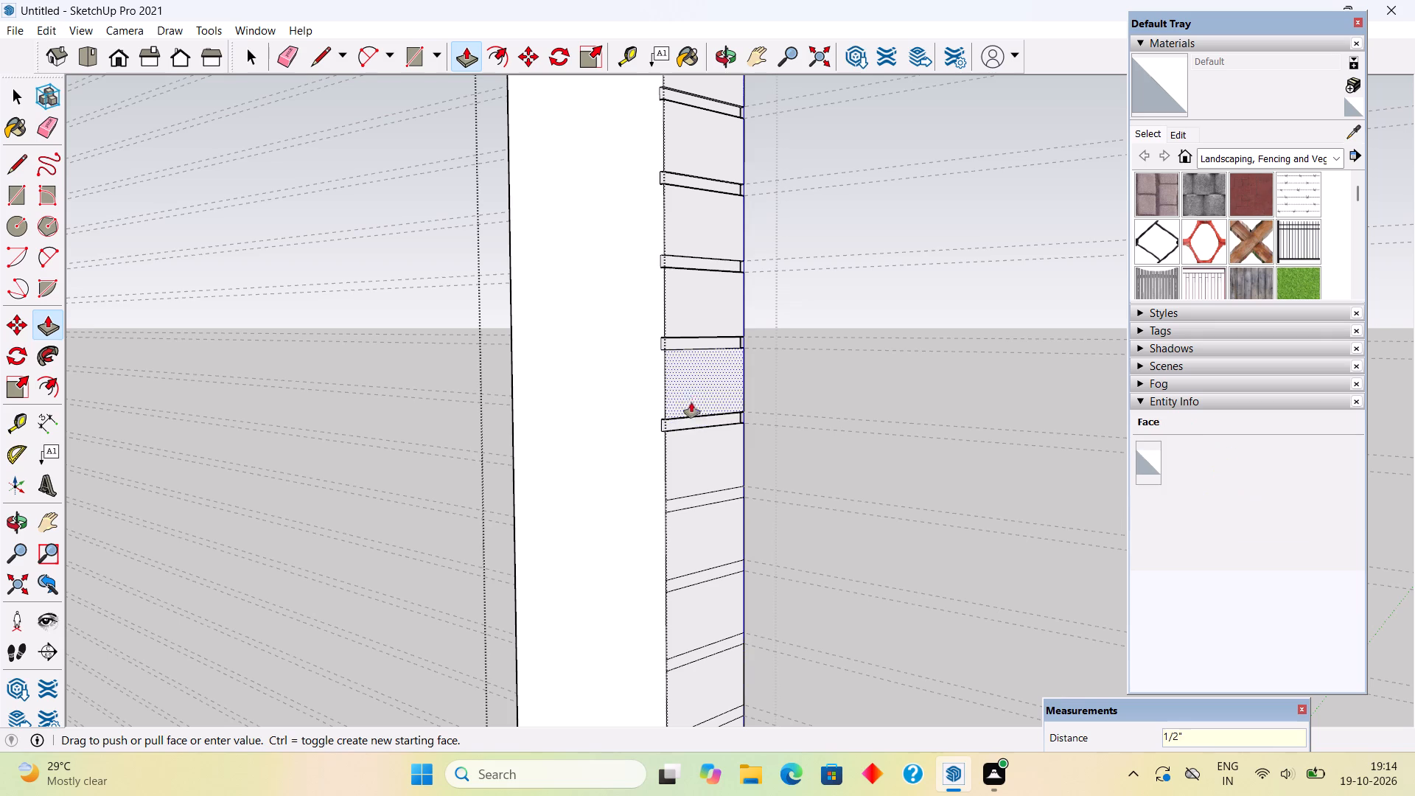
Push the side face's eleventh and twelfth thin strips from the top inward by 0.5" each.
{"action": "left_click", "coordinate": [709, 493]}
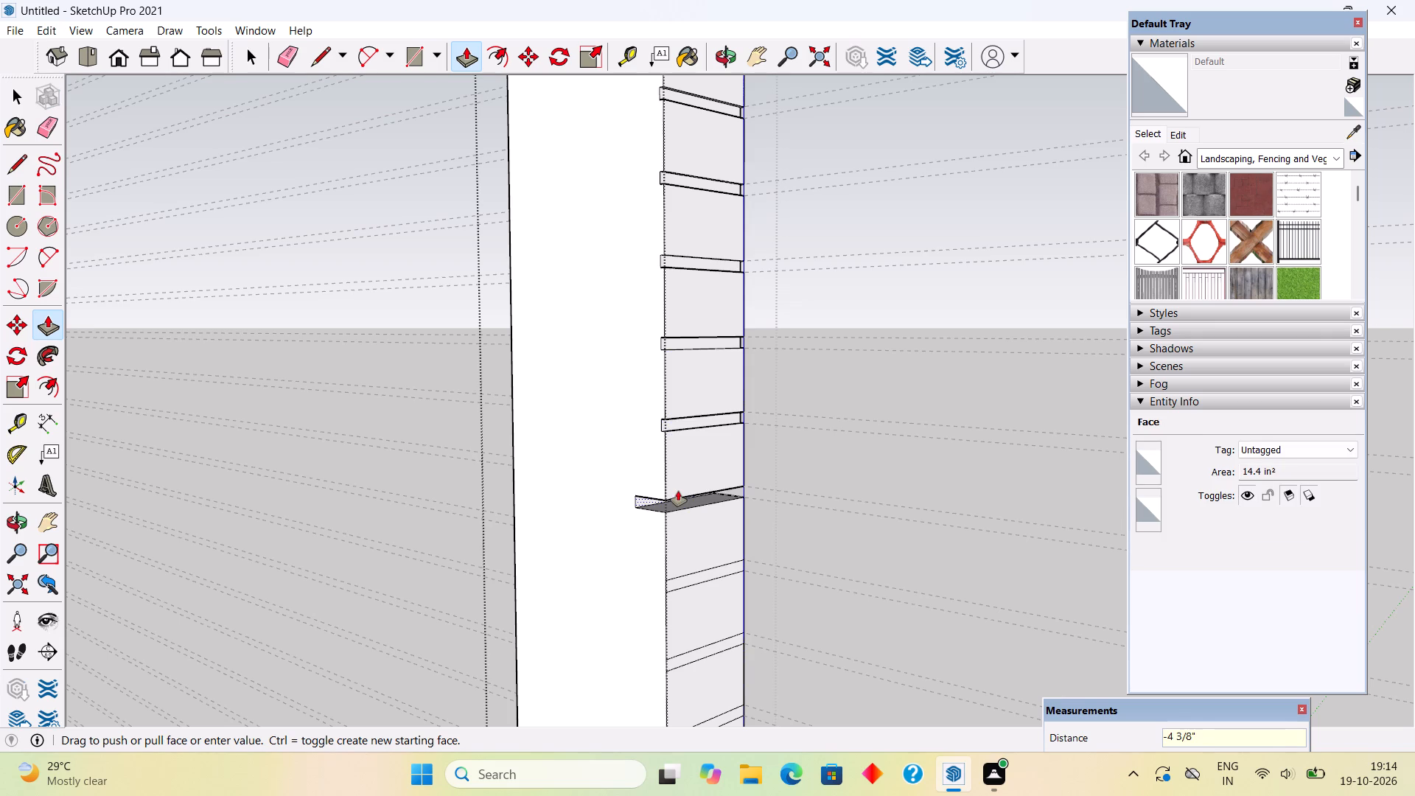
{"action": "type", "text": ".5\""}
{"action": "key", "text": "Return"}
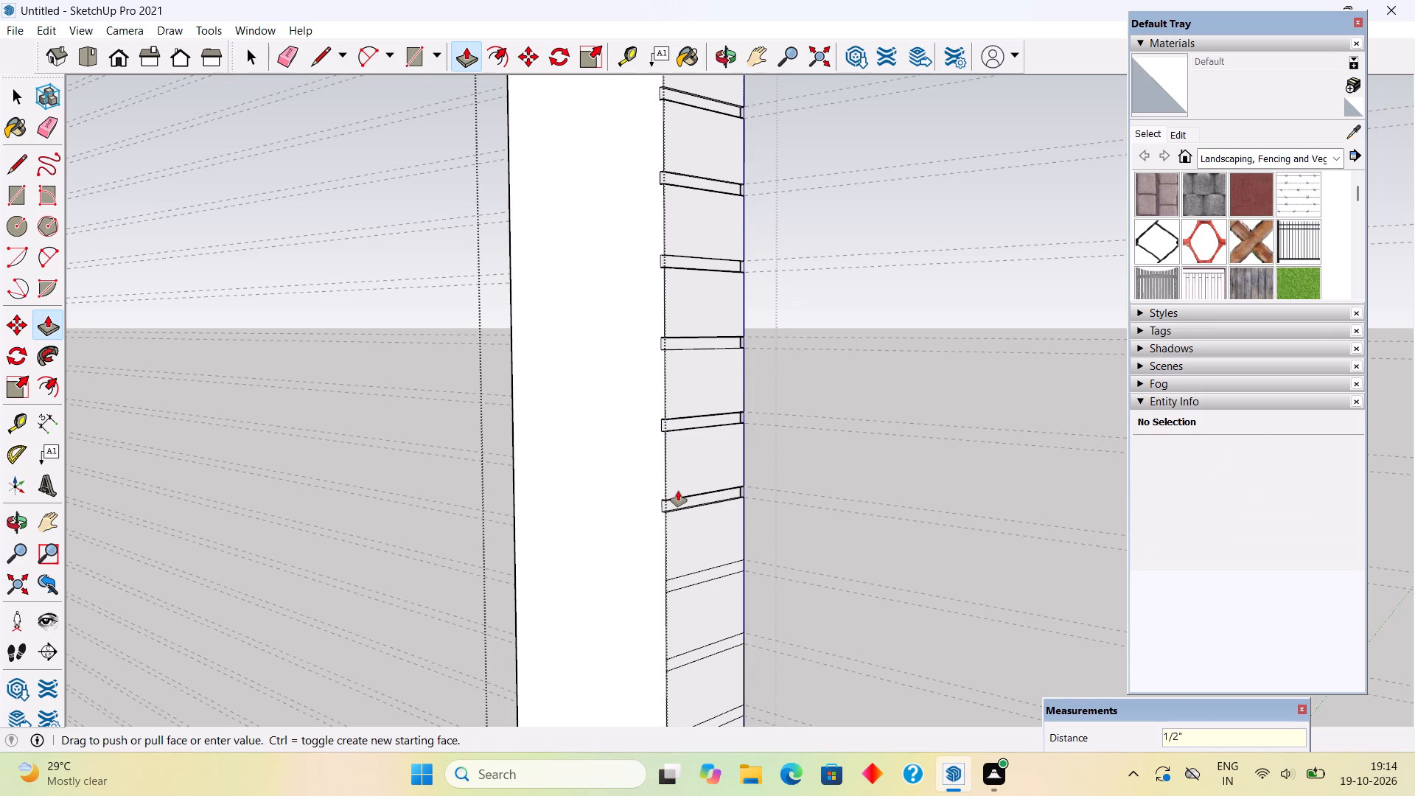
{"action": "left_click", "coordinate": [675, 589]}
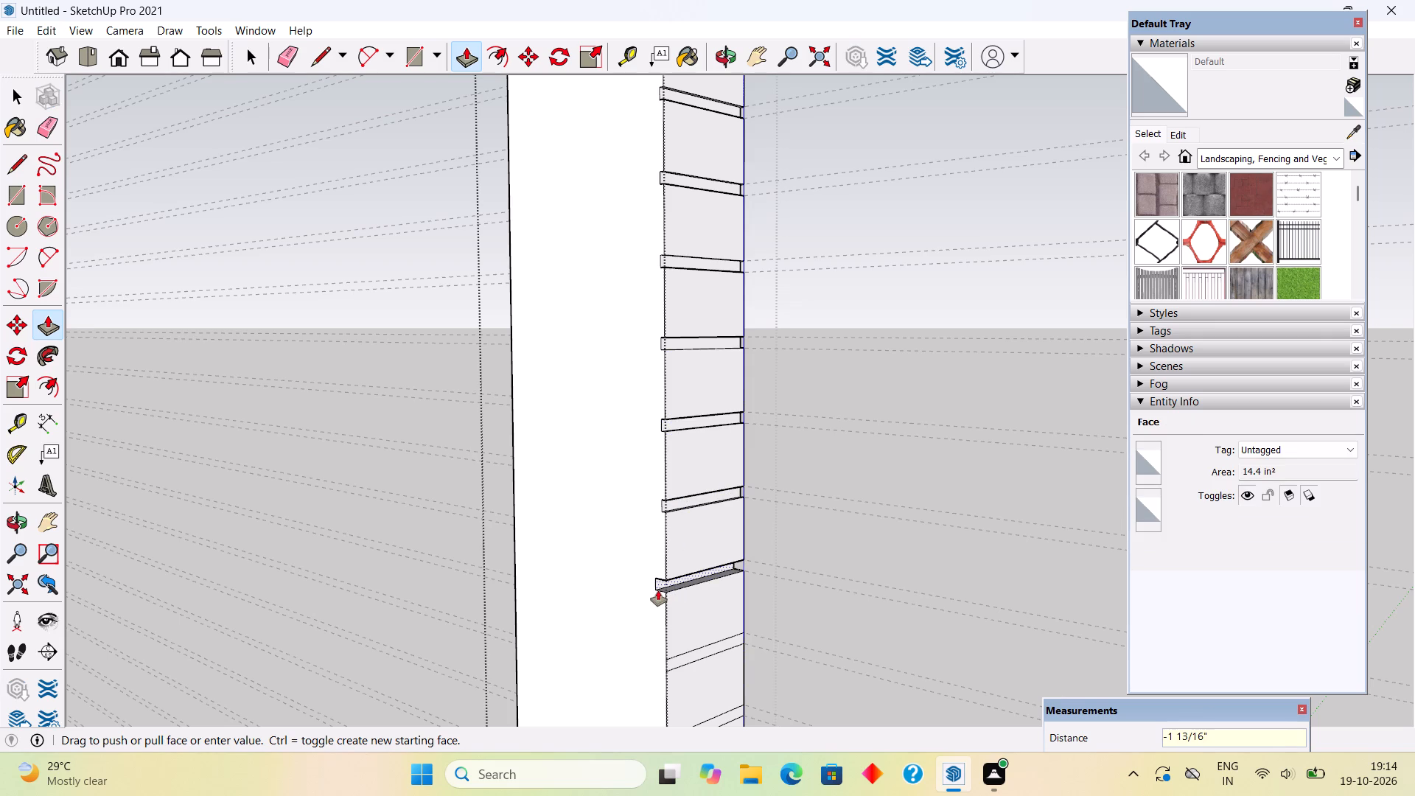
{"action": "type", "text": ".5\""}
{"action": "key", "text": "Return"}
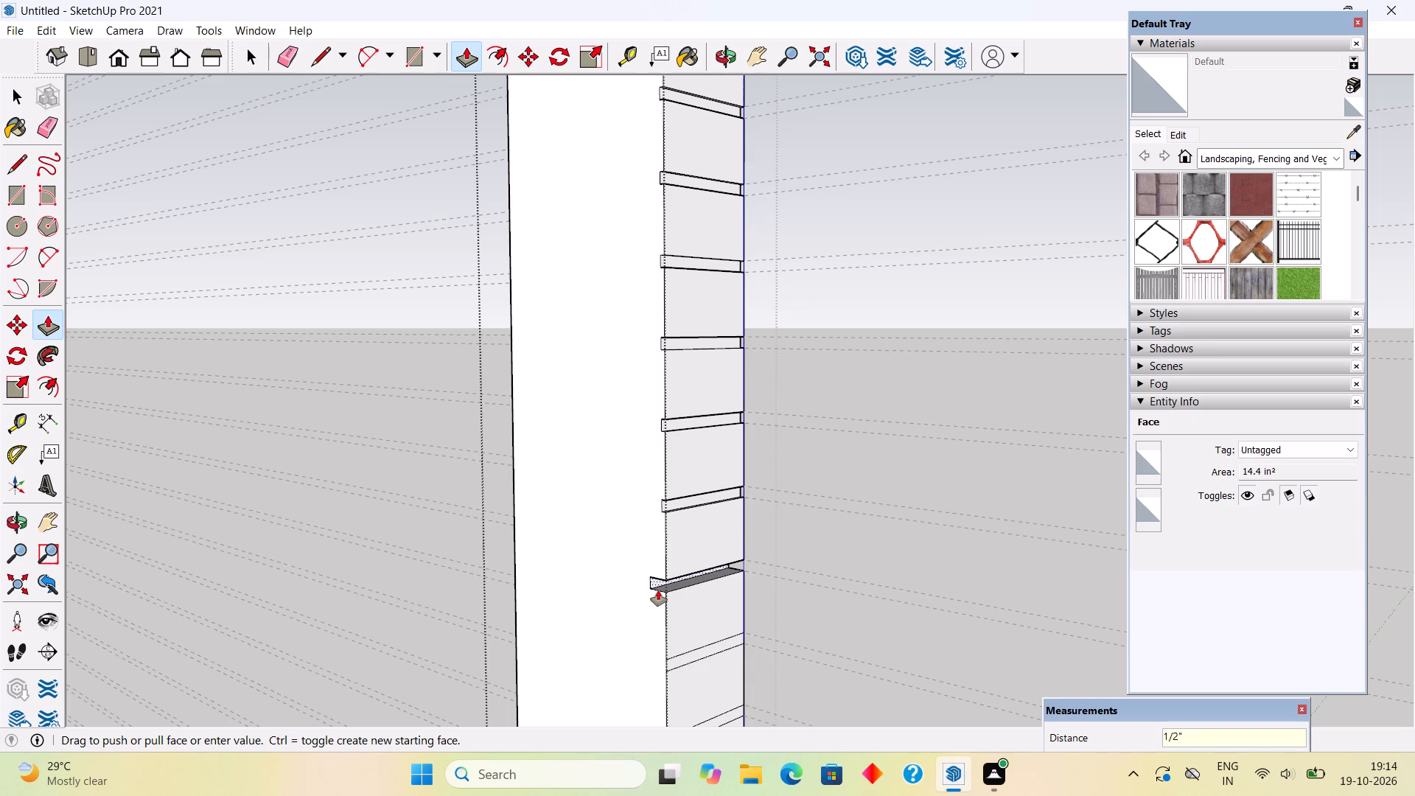
Push the side face's thirteenth thin strip from the top inward by 0.5".
{"action": "scroll", "coordinate": [650, 349], "scroll_direction": "down", "scroll_amount": 15}
{"action": "scroll", "coordinate": [678, 621], "scroll_direction": "up", "scroll_amount": 6}
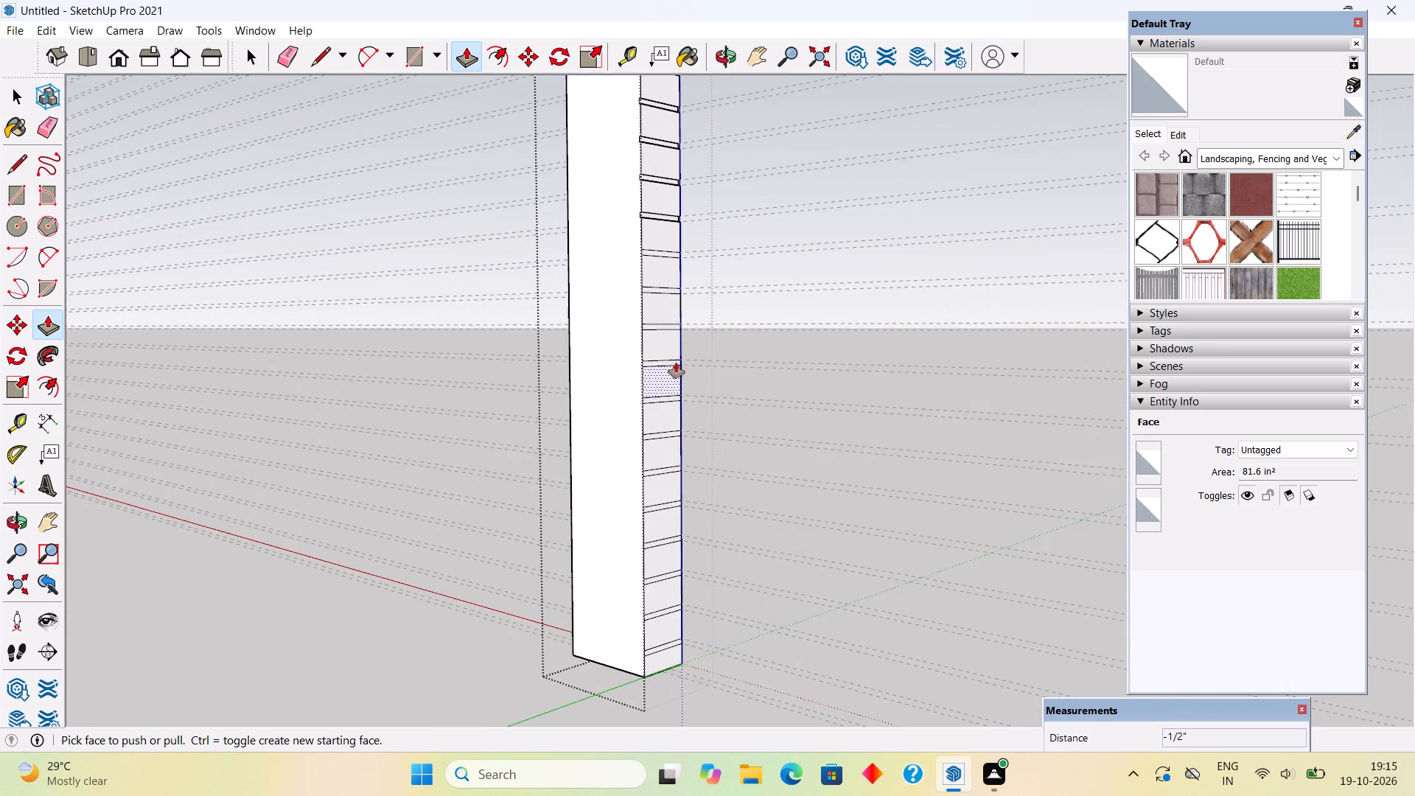
{"action": "scroll", "coordinate": [660, 292], "scroll_direction": "up", "scroll_amount": 5}
{"action": "left_click", "coordinate": [641, 224]}
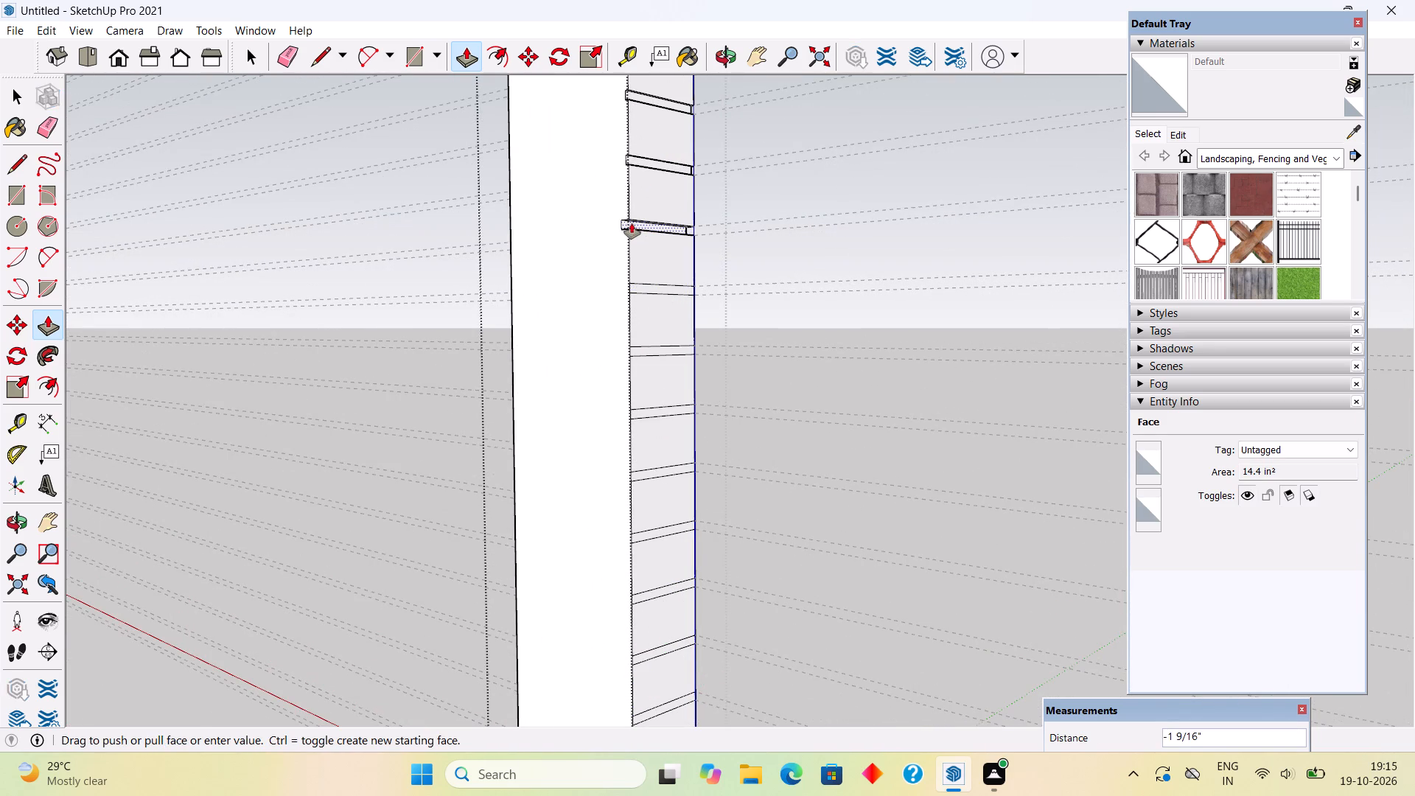
{"action": "type", "text": ".5\""}
{"action": "key", "text": "Return"}
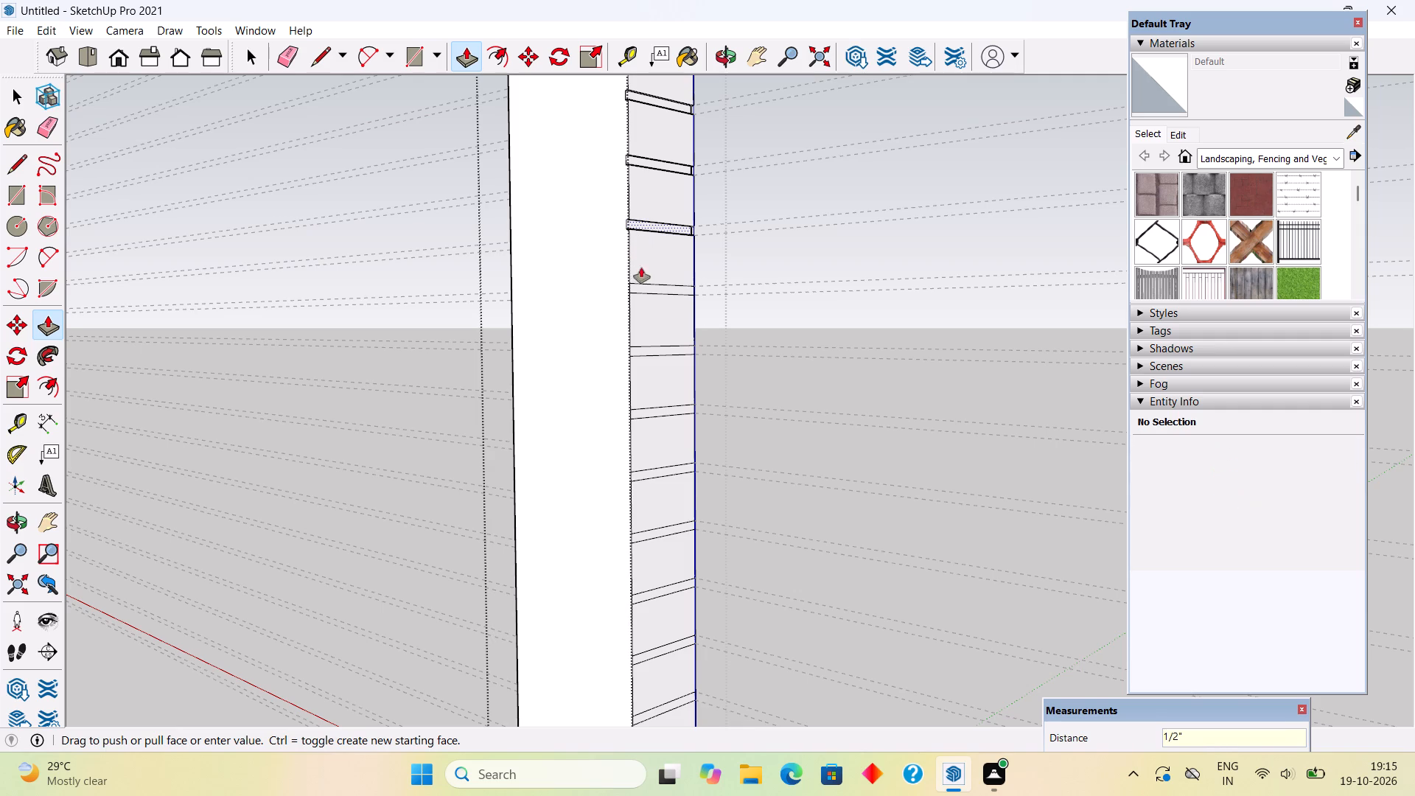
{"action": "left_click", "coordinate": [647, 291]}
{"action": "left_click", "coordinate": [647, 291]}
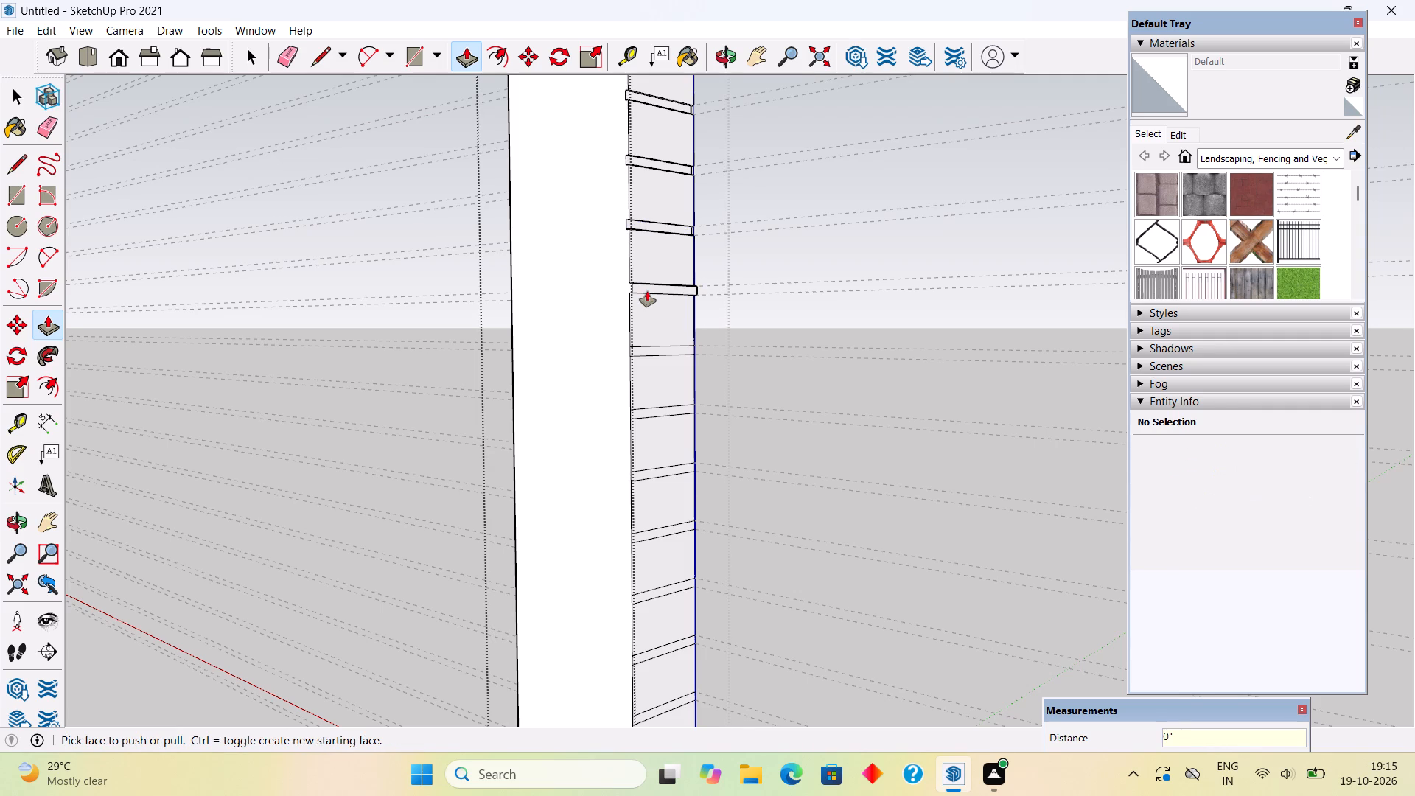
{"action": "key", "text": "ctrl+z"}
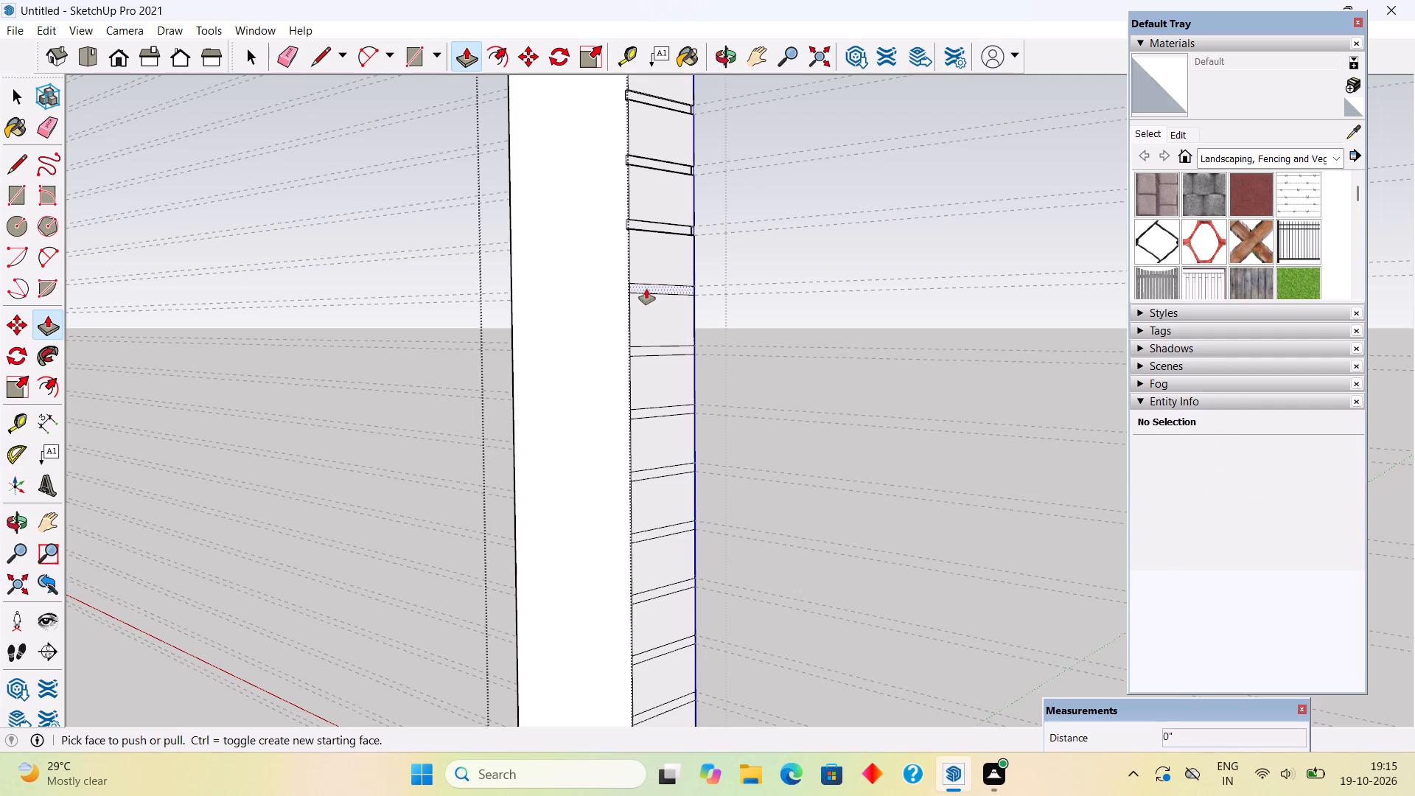
Push the side face's fourteenth and fifteenth thin strips from the top inward by 0.5" each.
{"action": "left_click", "coordinate": [646, 287]}
{"action": "type", "text": ".5\""}
{"action": "key", "text": "Return"}
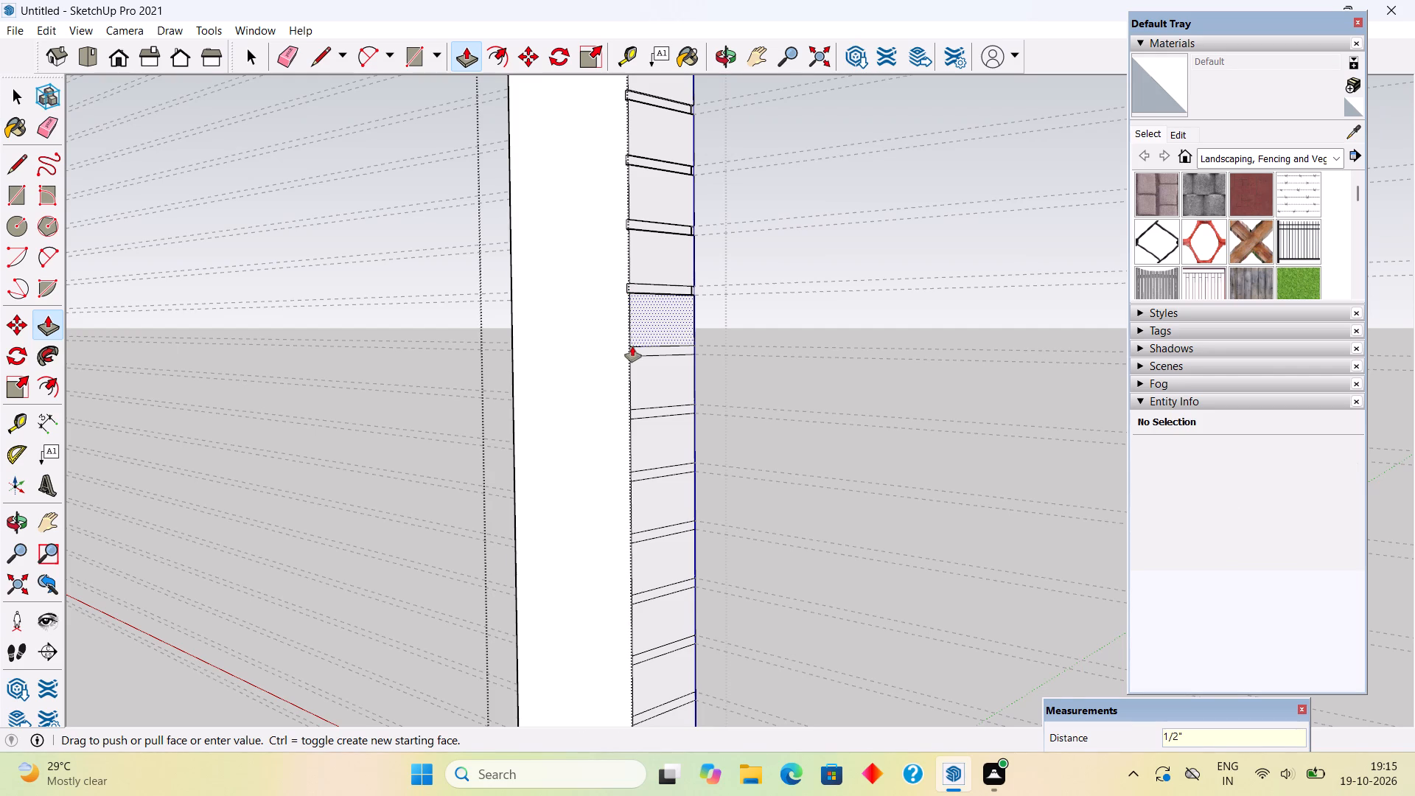
{"action": "left_click", "coordinate": [635, 352]}
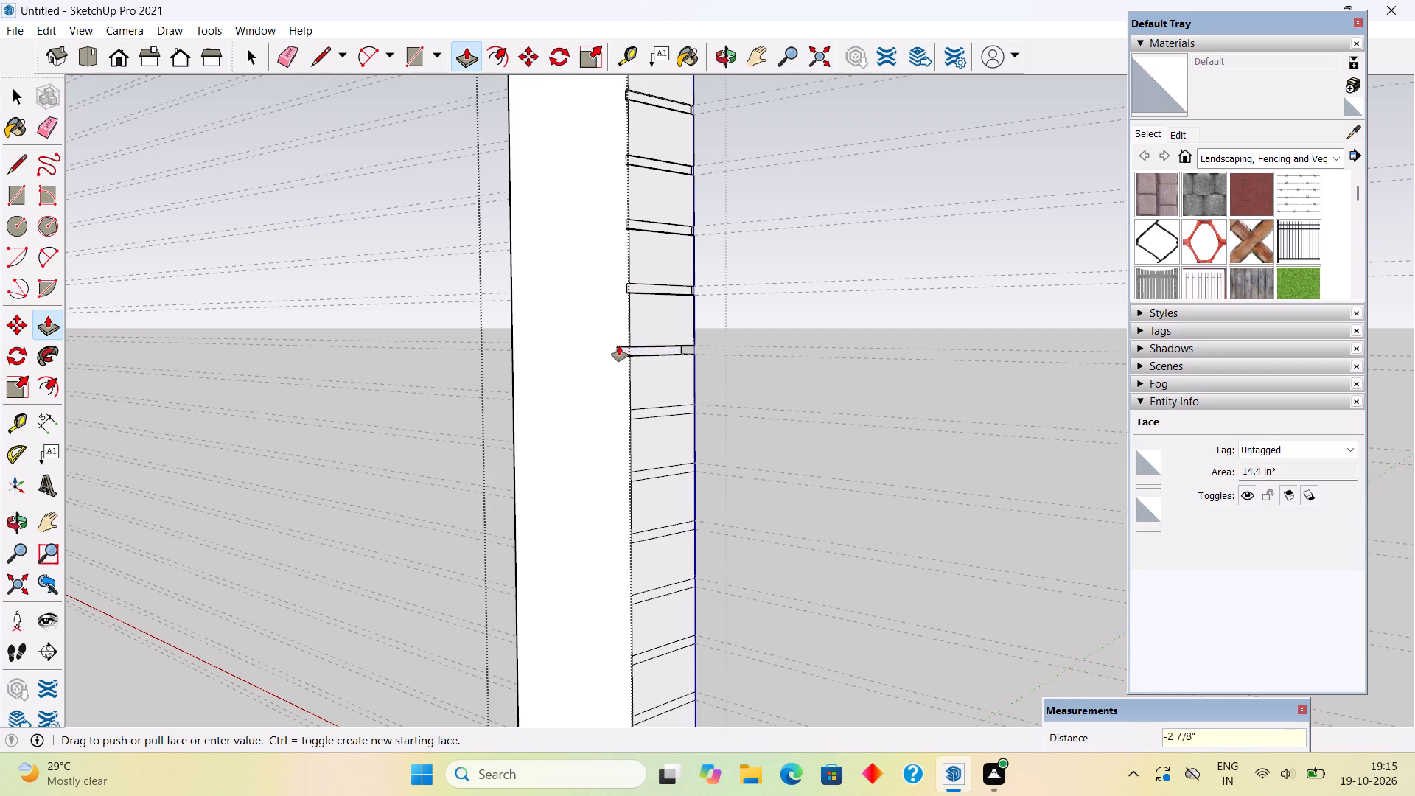
{"action": "type", "text": ".5\""}
{"action": "key", "text": "Return"}
Push the side face's sixteenth and seventeenth thin strips from the top inward by 0.5" each.
{"action": "left_click", "coordinate": [636, 413]}
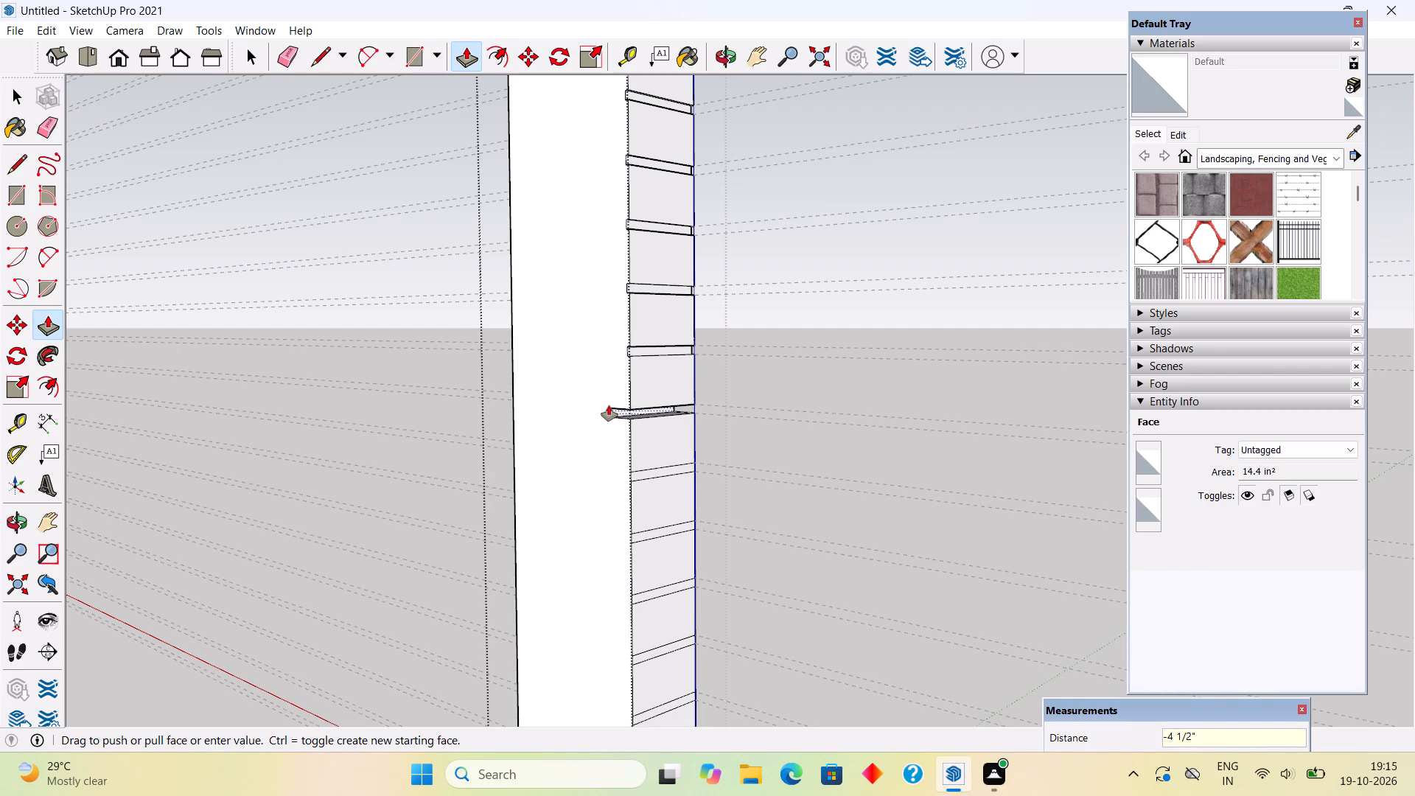
{"action": "type", "text": ".5\""}
{"action": "key", "text": "Return"}
{"action": "scroll", "coordinate": [657, 270], "scroll_direction": "down", "scroll_amount": 2}
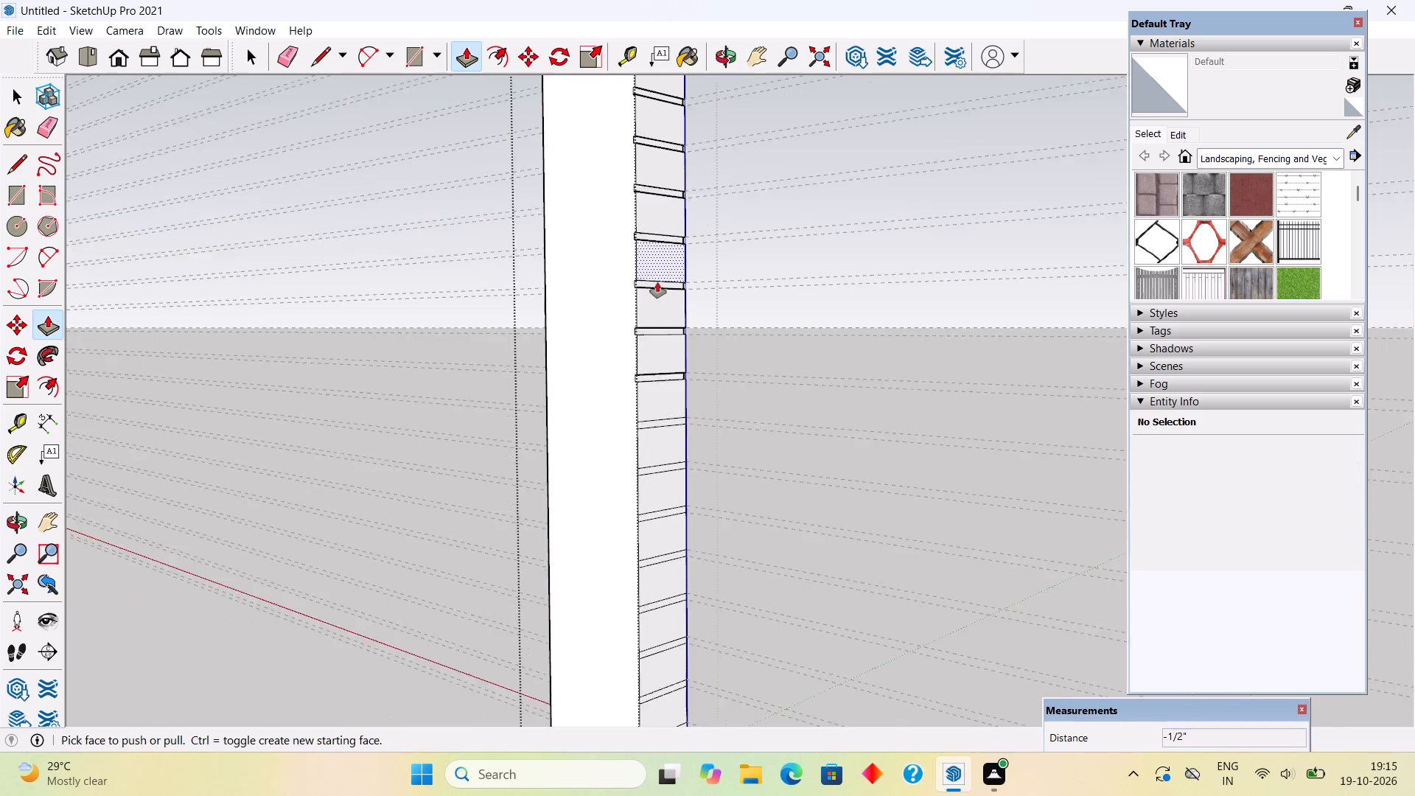
{"action": "scroll", "coordinate": [657, 282], "scroll_direction": "down", "scroll_amount": 4}
{"action": "scroll", "coordinate": [653, 559], "scroll_direction": "up", "scroll_amount": 7}
{"action": "left_click", "coordinate": [662, 254]}
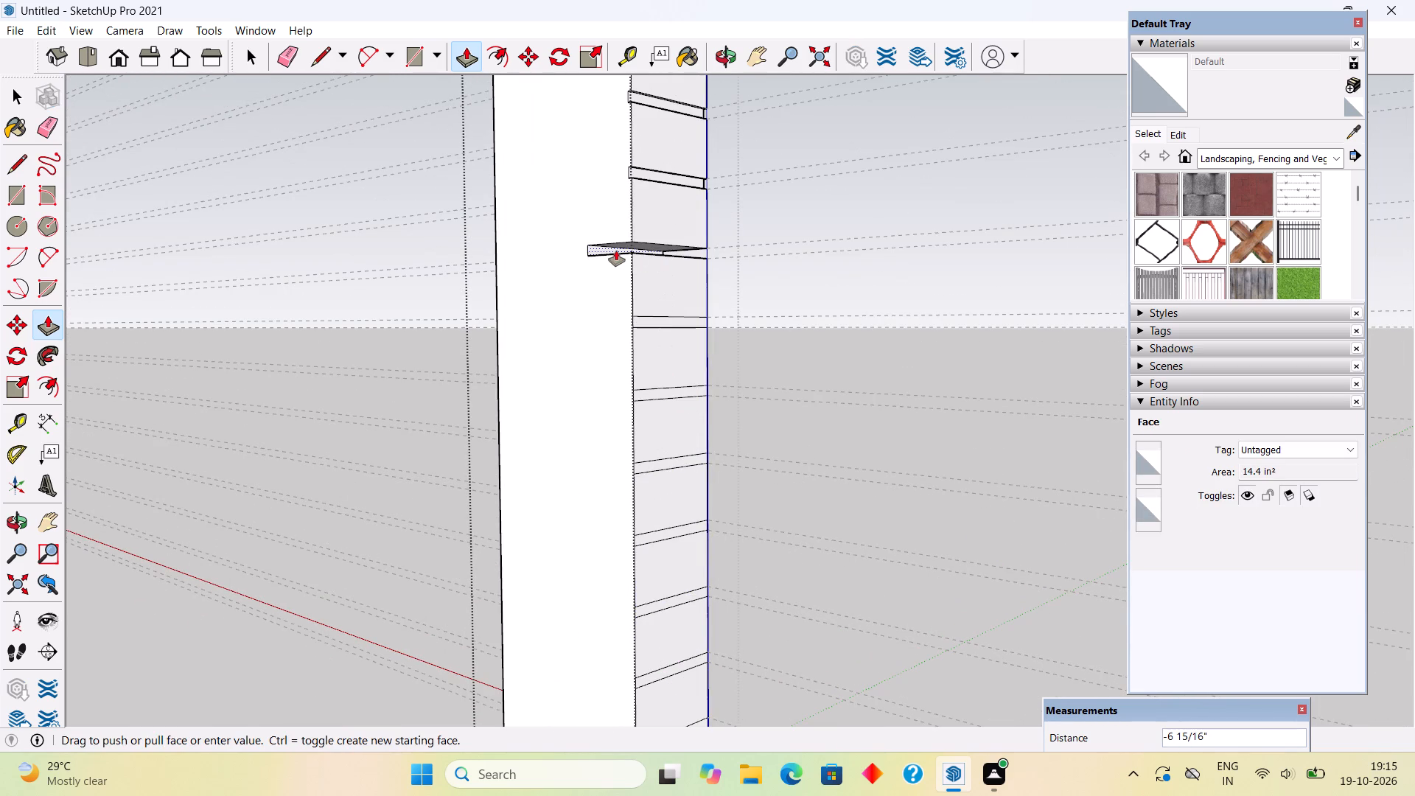
{"action": "type", "text": ".2"}
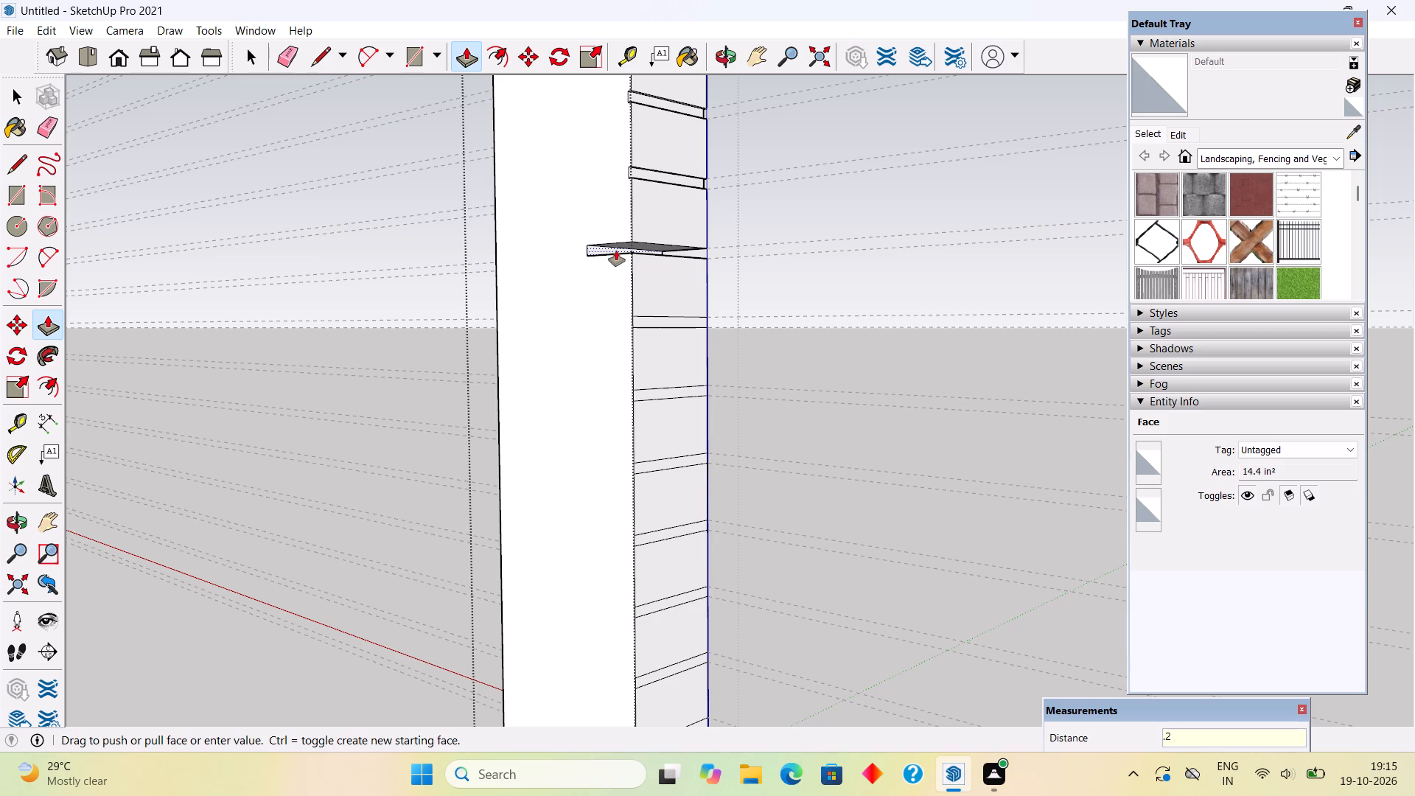
{"action": "key", "text": "BackSpace"}
{"action": "type", "text": "5\""}
{"action": "key", "text": "Return"}
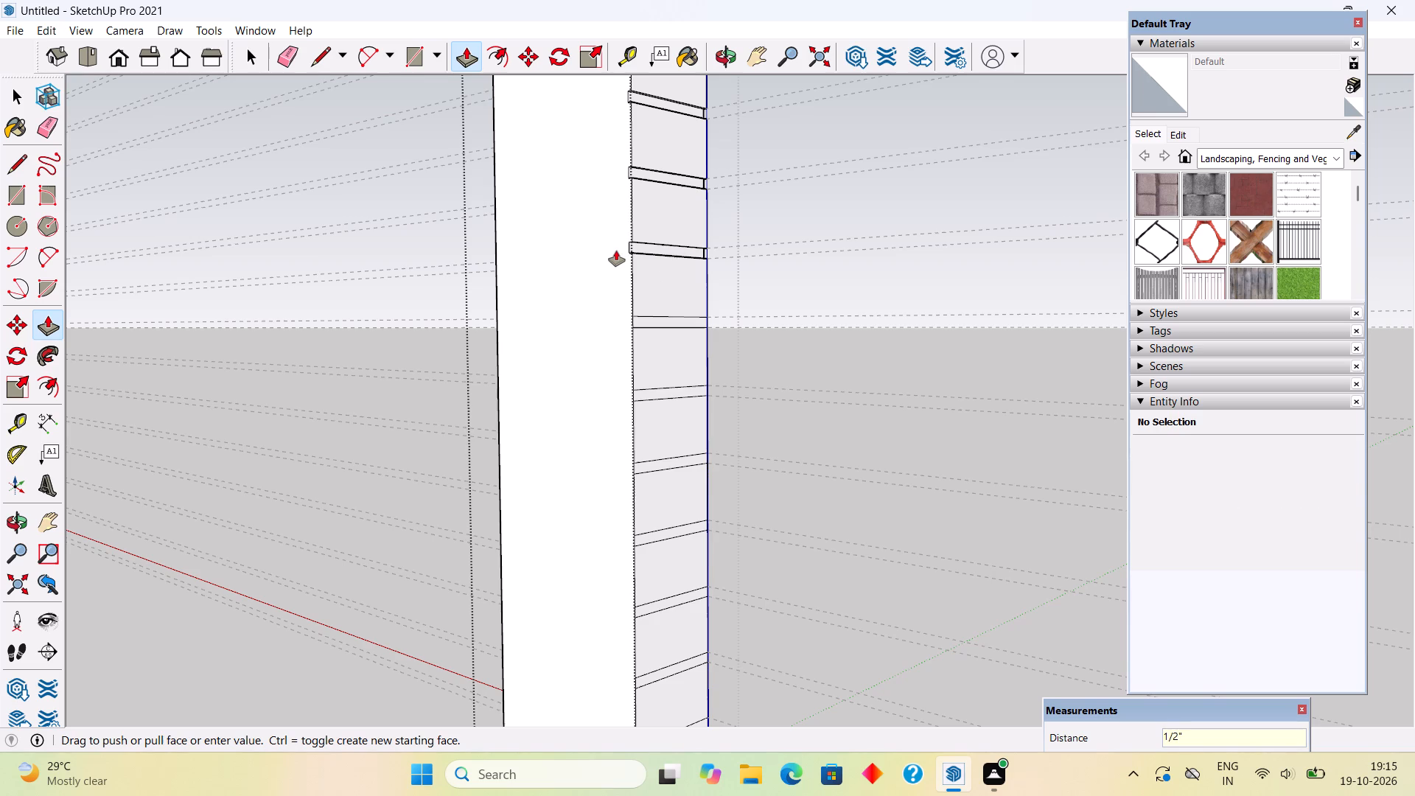
Push the side face's eighteenth and nineteenth thin strips from the top inward by 0.5" each.
{"action": "left_click", "coordinate": [645, 321]}
{"action": "type", "text": ".5\""}
{"action": "key", "text": "Return"}
{"action": "left_click", "coordinate": [657, 397]}
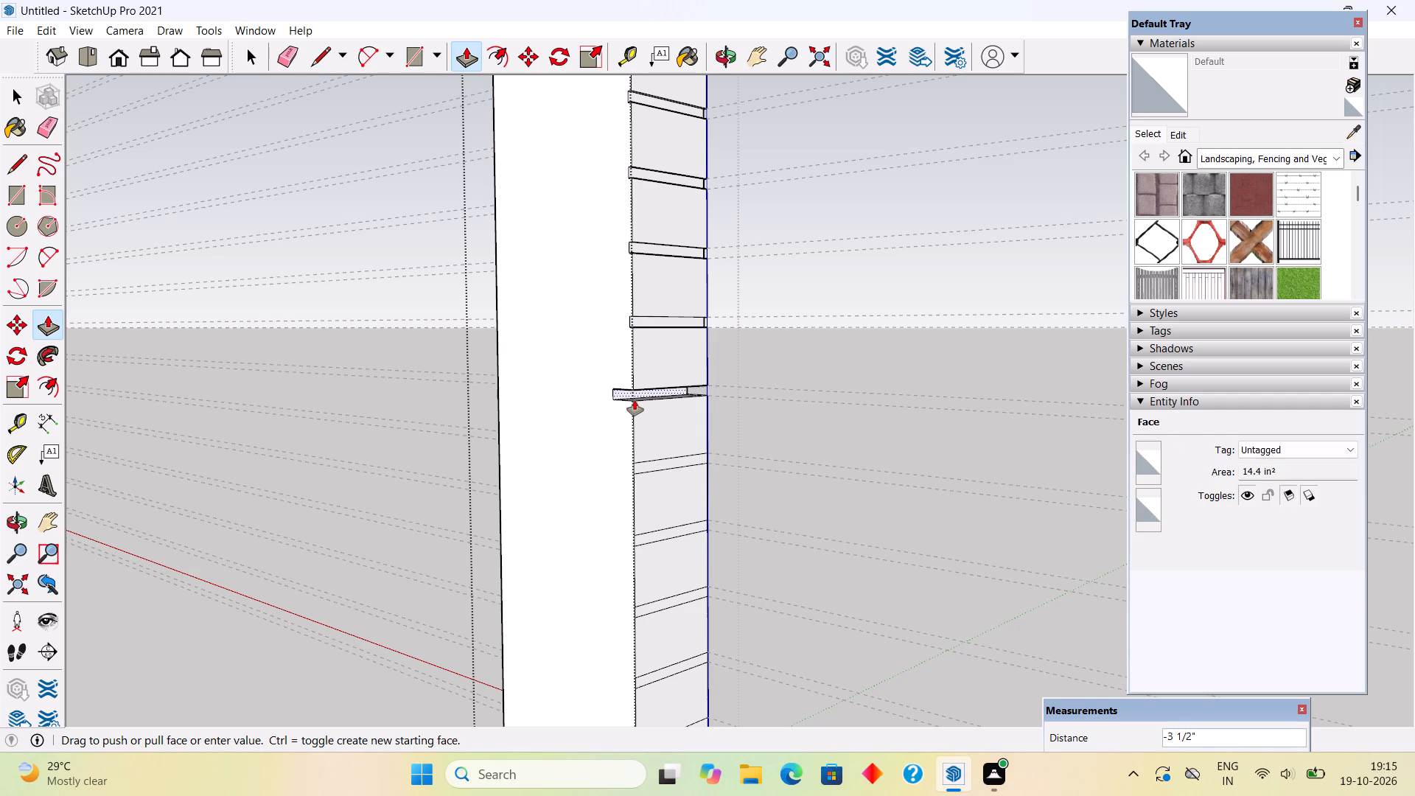
{"action": "type", "text": ".5\""}
{"action": "key", "text": "Return"}
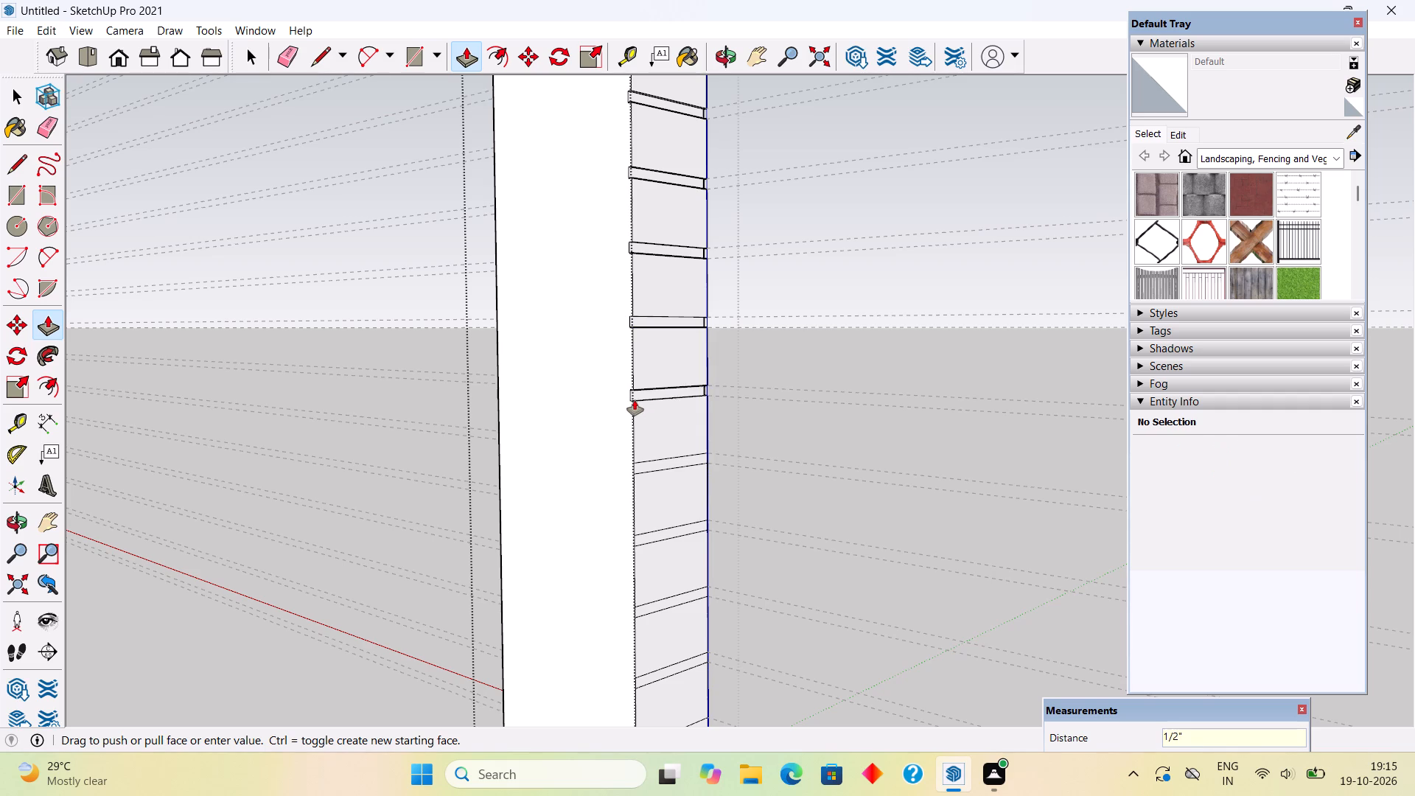
Push the side face's twentieth and twenty-first thin strips from the top inward by 0.5" each.
{"action": "left_click", "coordinate": [650, 469]}
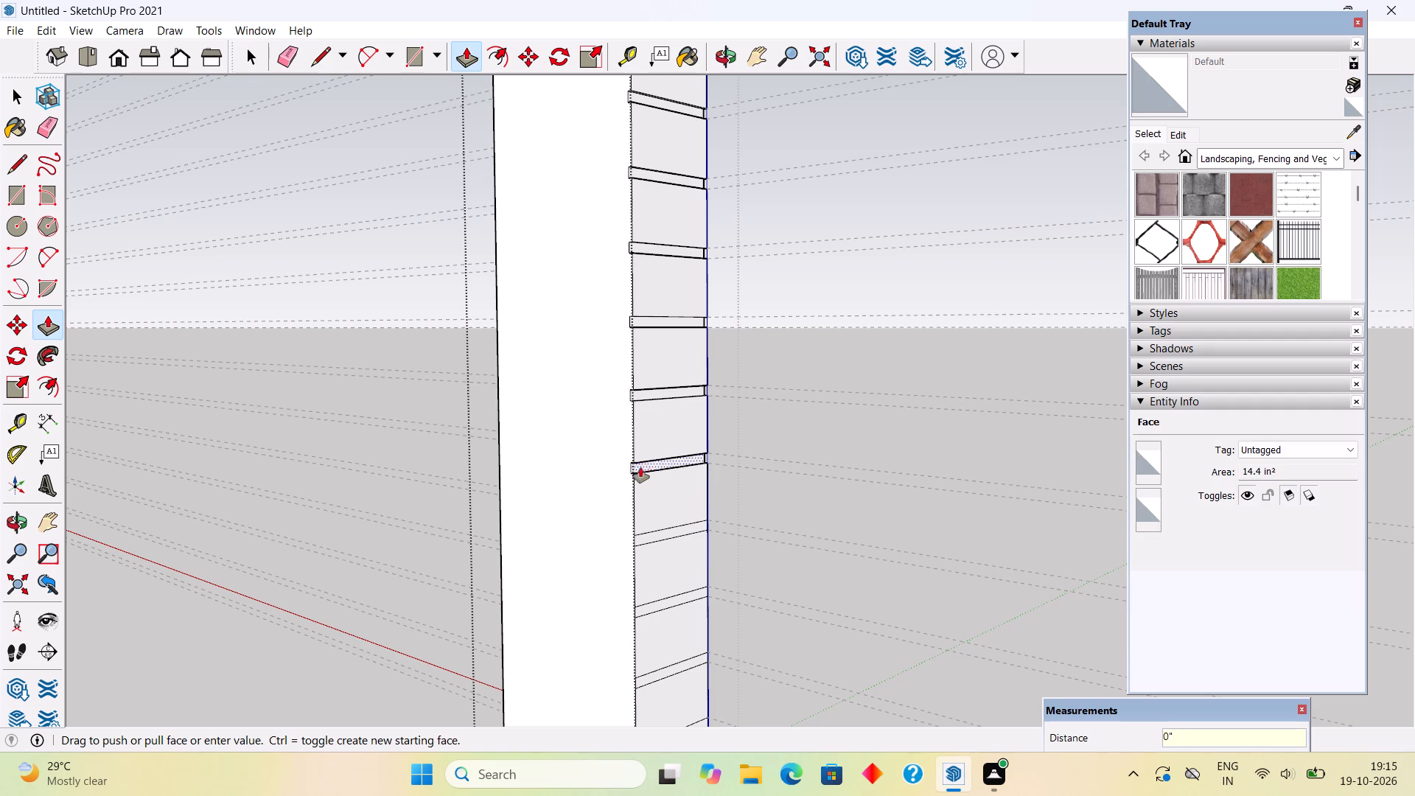
{"action": "type", "text": ".5\""}
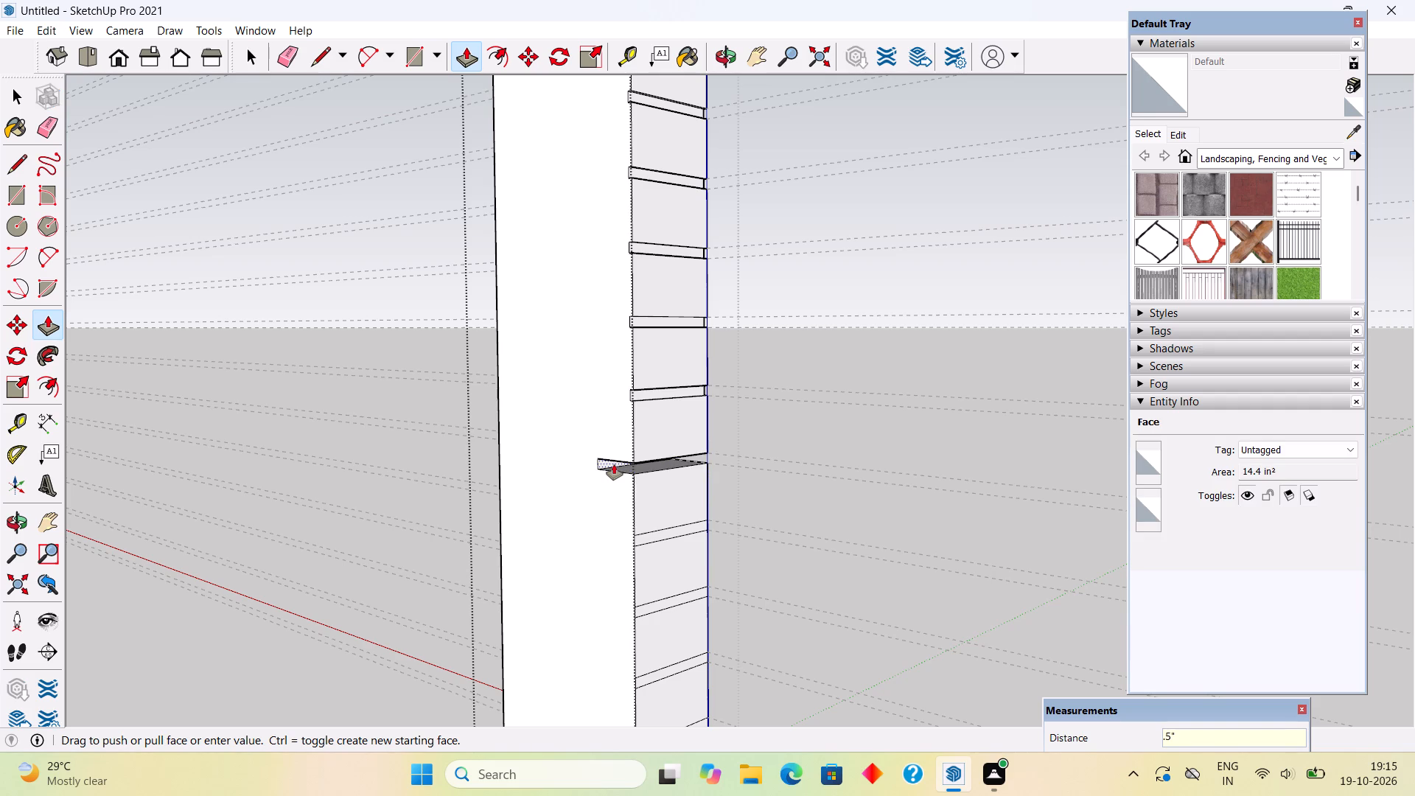
{"action": "key", "text": "Return"}
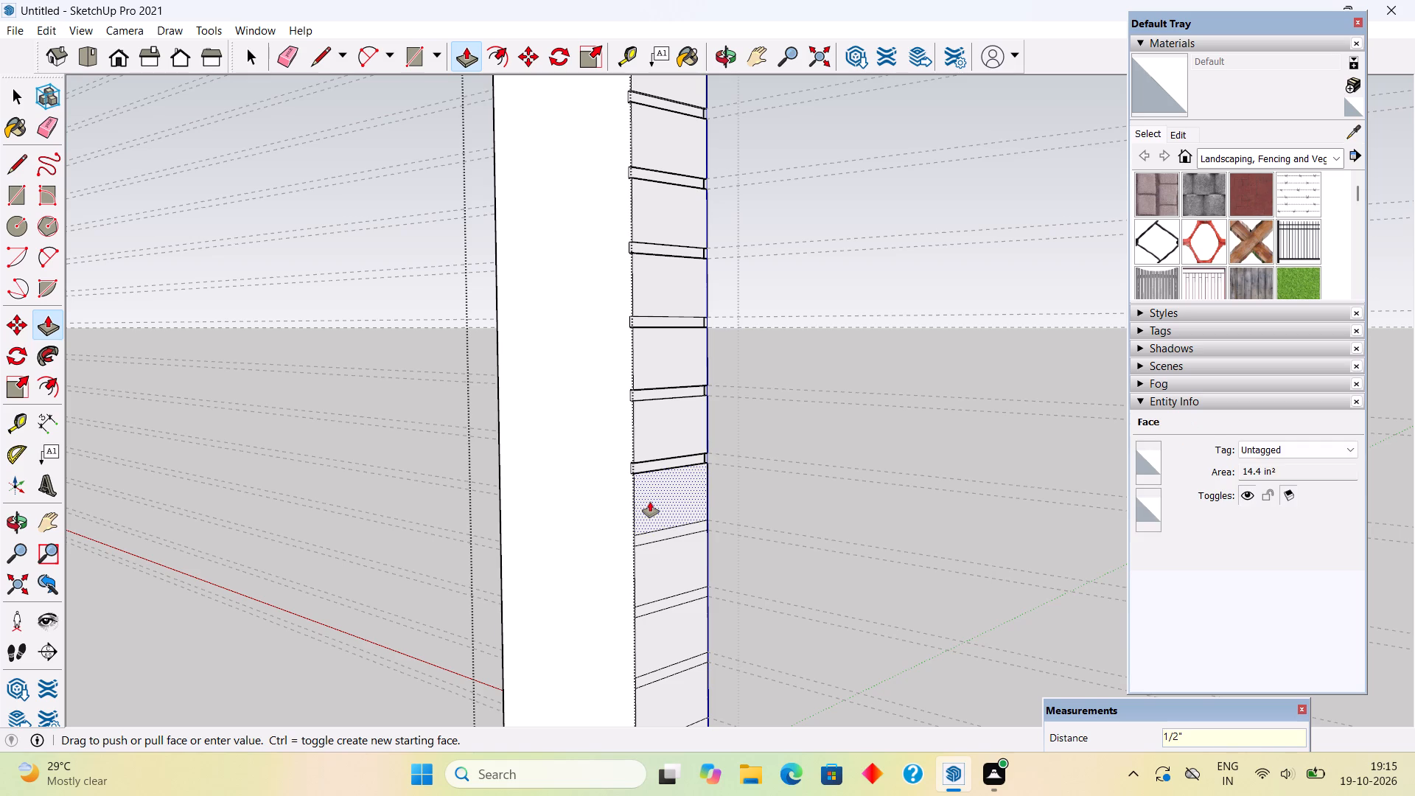
{"action": "left_click", "coordinate": [657, 538]}
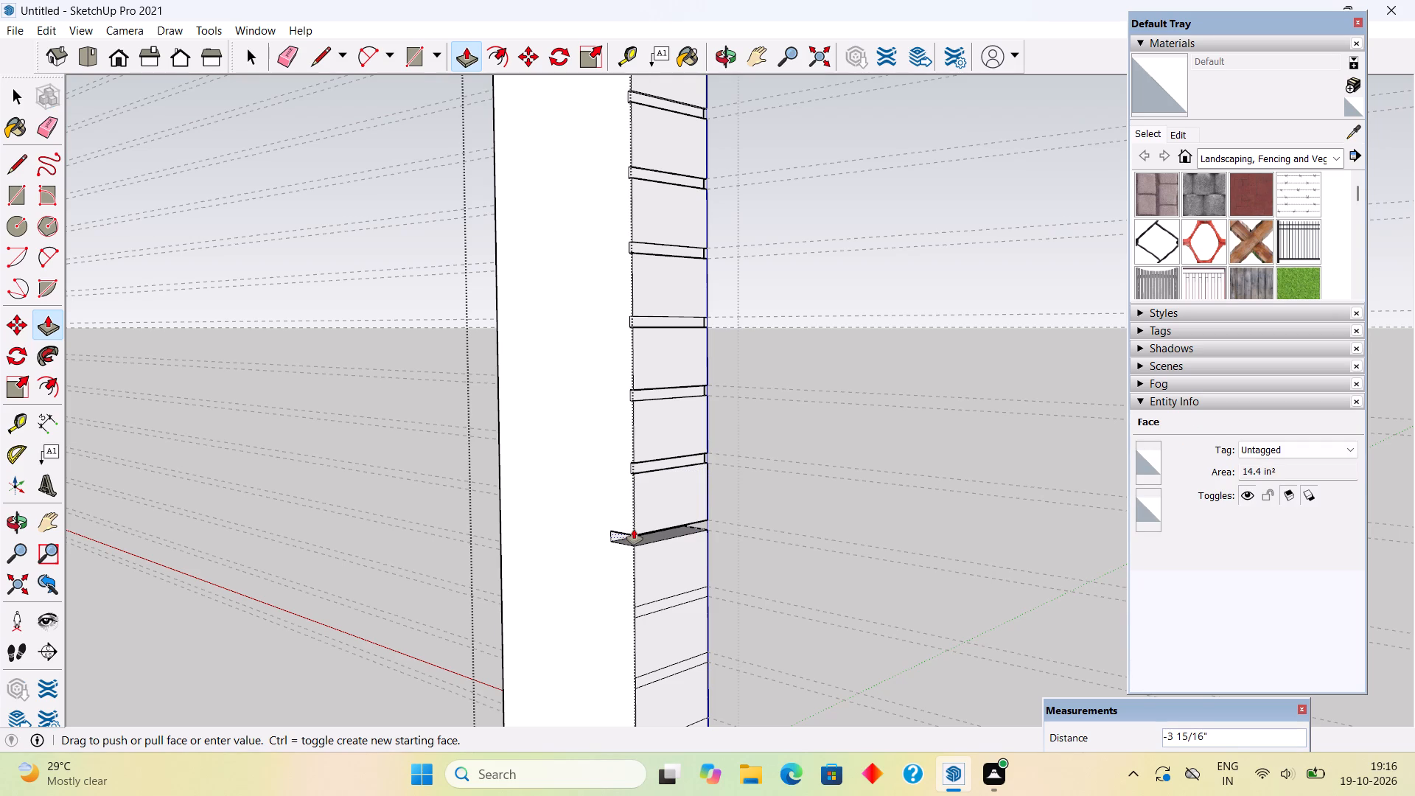
{"action": "type", "text": ".5\""}
{"action": "key", "text": "Return"}
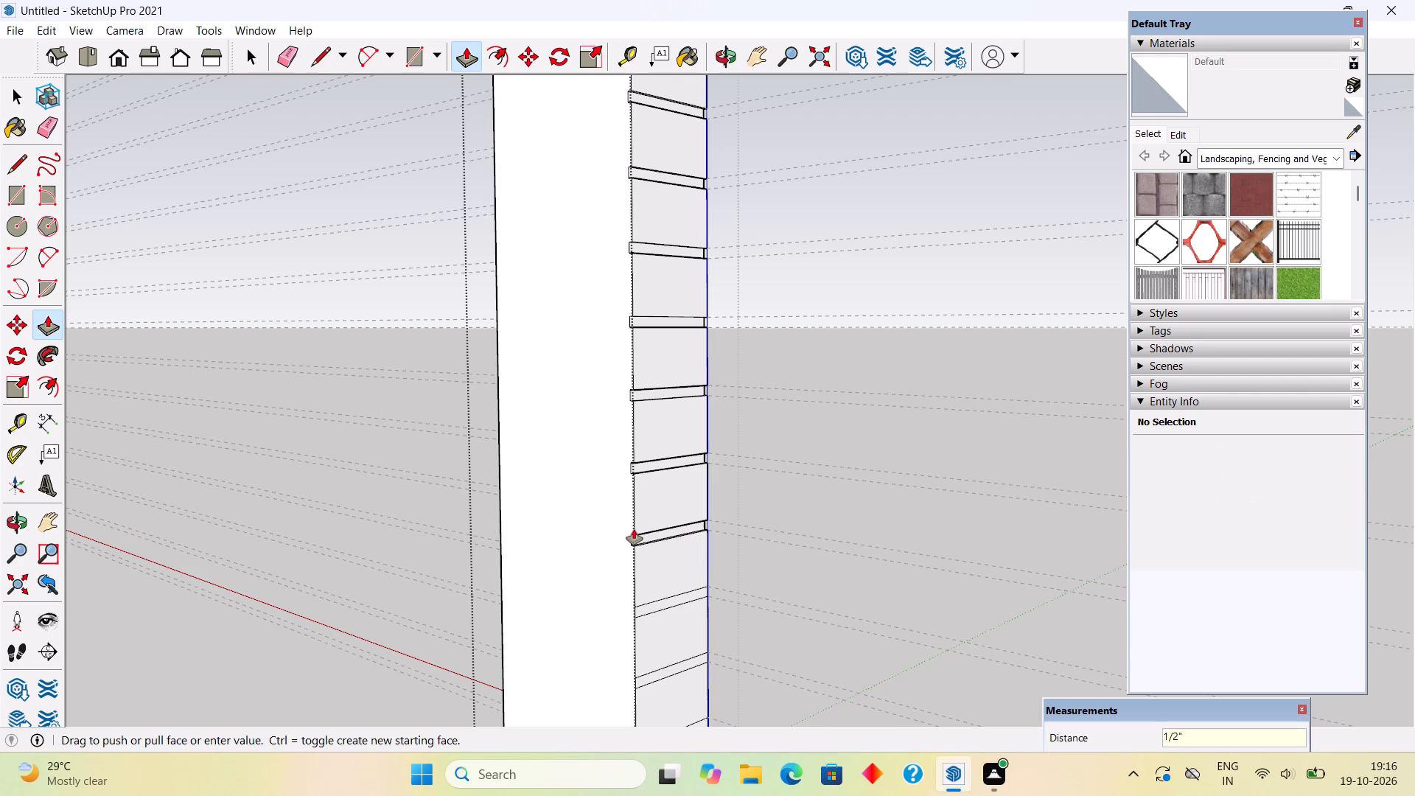
Push the side face's third-lowest thin strip inward by 0.5".
{"action": "scroll", "coordinate": [634, 529], "scroll_direction": "down", "scroll_amount": 8}
{"action": "scroll", "coordinate": [648, 674], "scroll_direction": "up", "scroll_amount": 6}
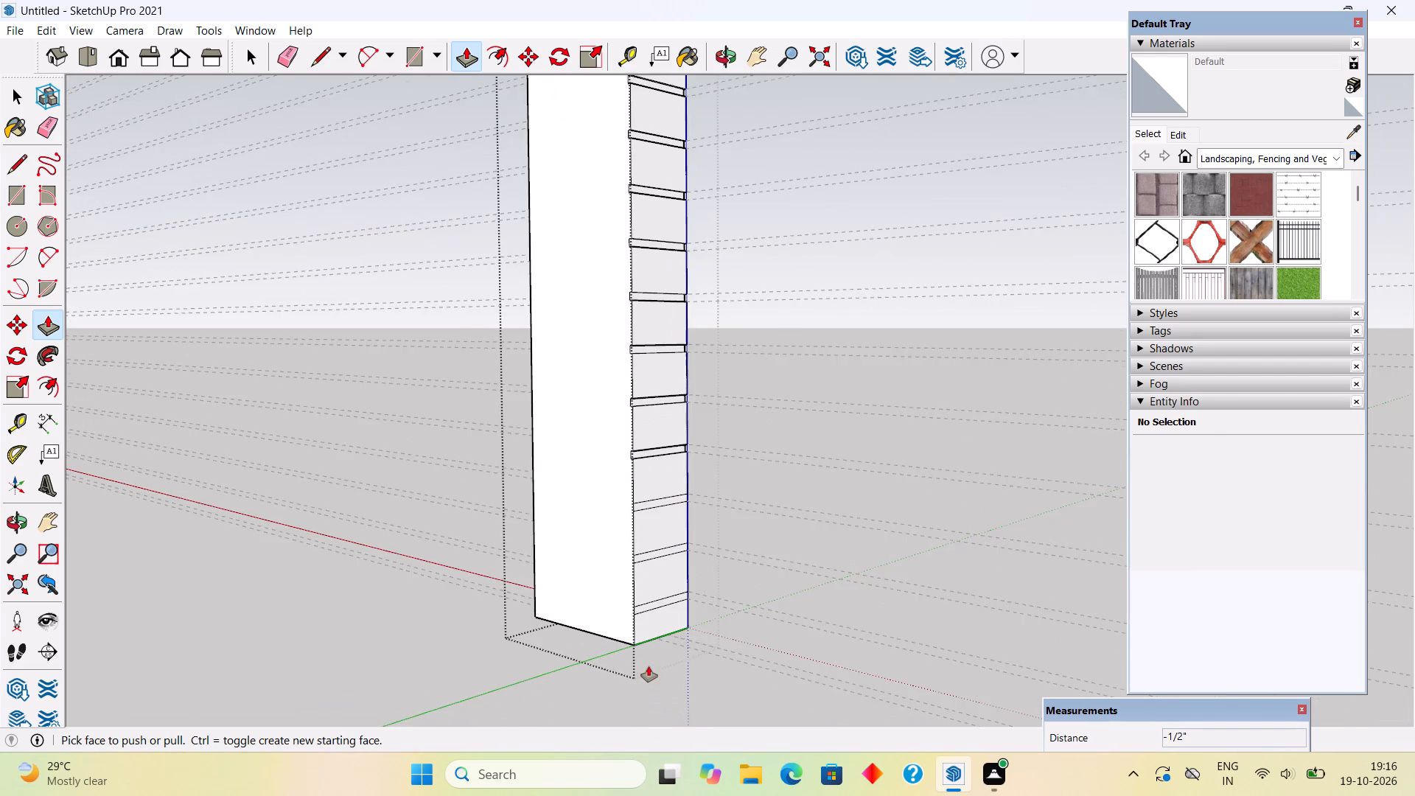
{"action": "scroll", "coordinate": [649, 666], "scroll_direction": "up", "scroll_amount": 9}
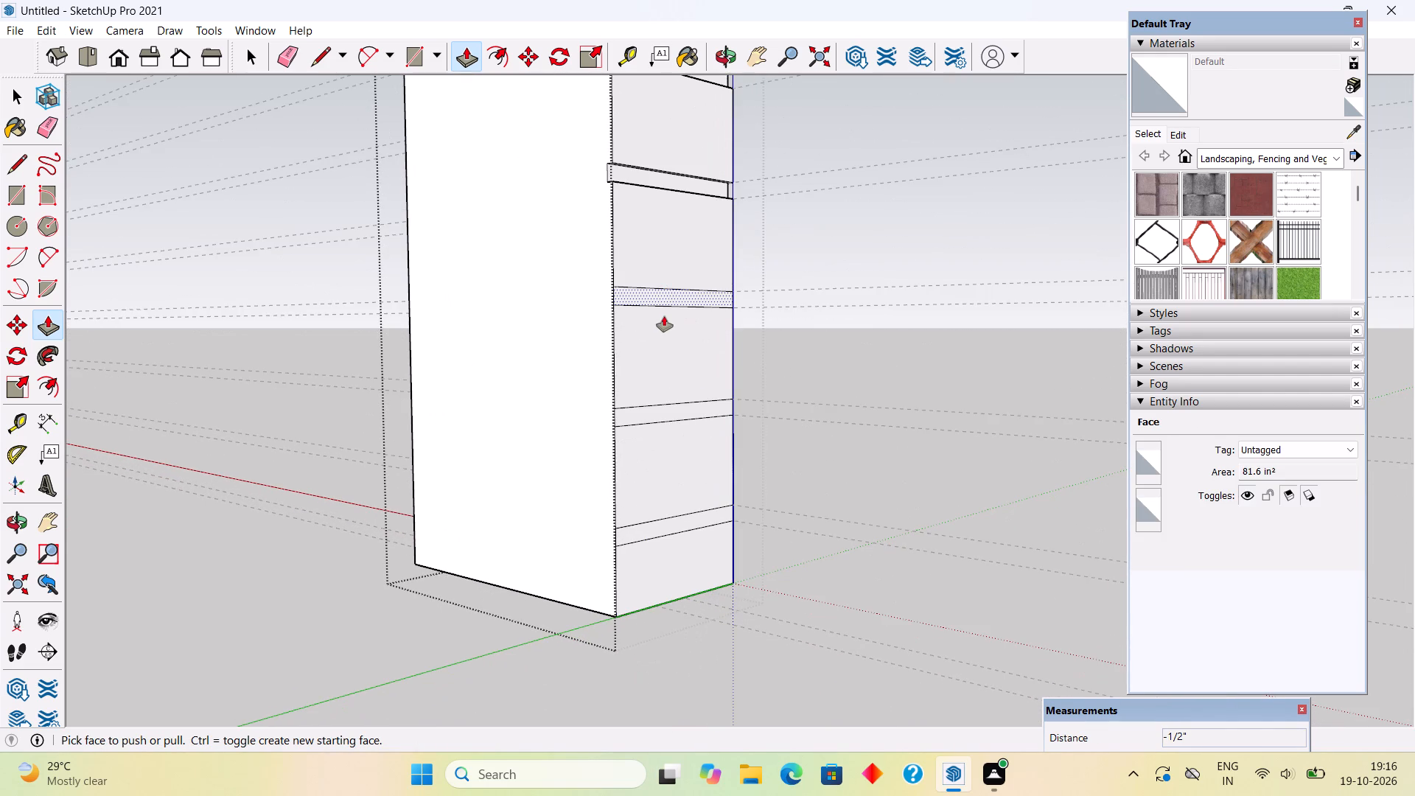
{"action": "left_click", "coordinate": [665, 300]}
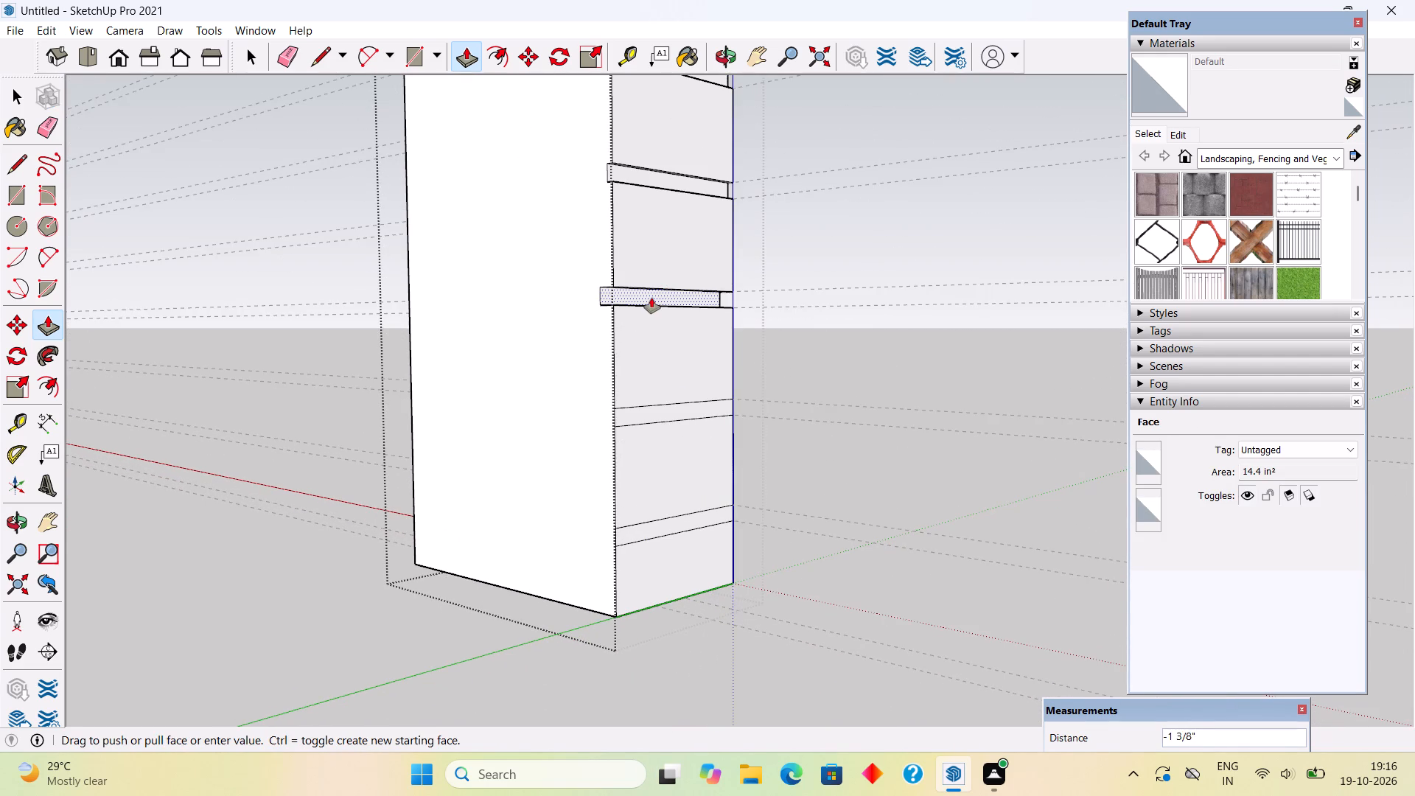
{"action": "type", "text": ".5\""}
{"action": "key", "text": "Return"}
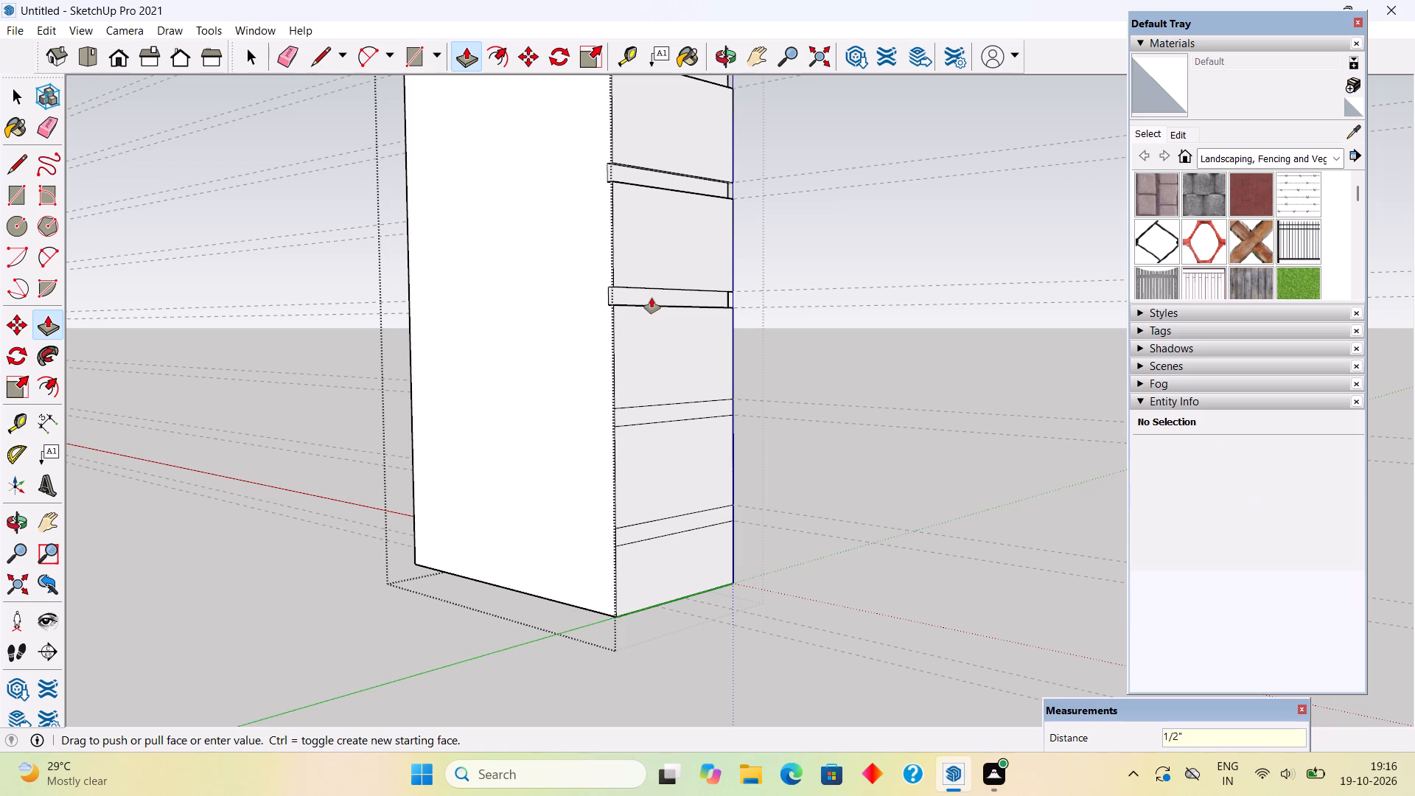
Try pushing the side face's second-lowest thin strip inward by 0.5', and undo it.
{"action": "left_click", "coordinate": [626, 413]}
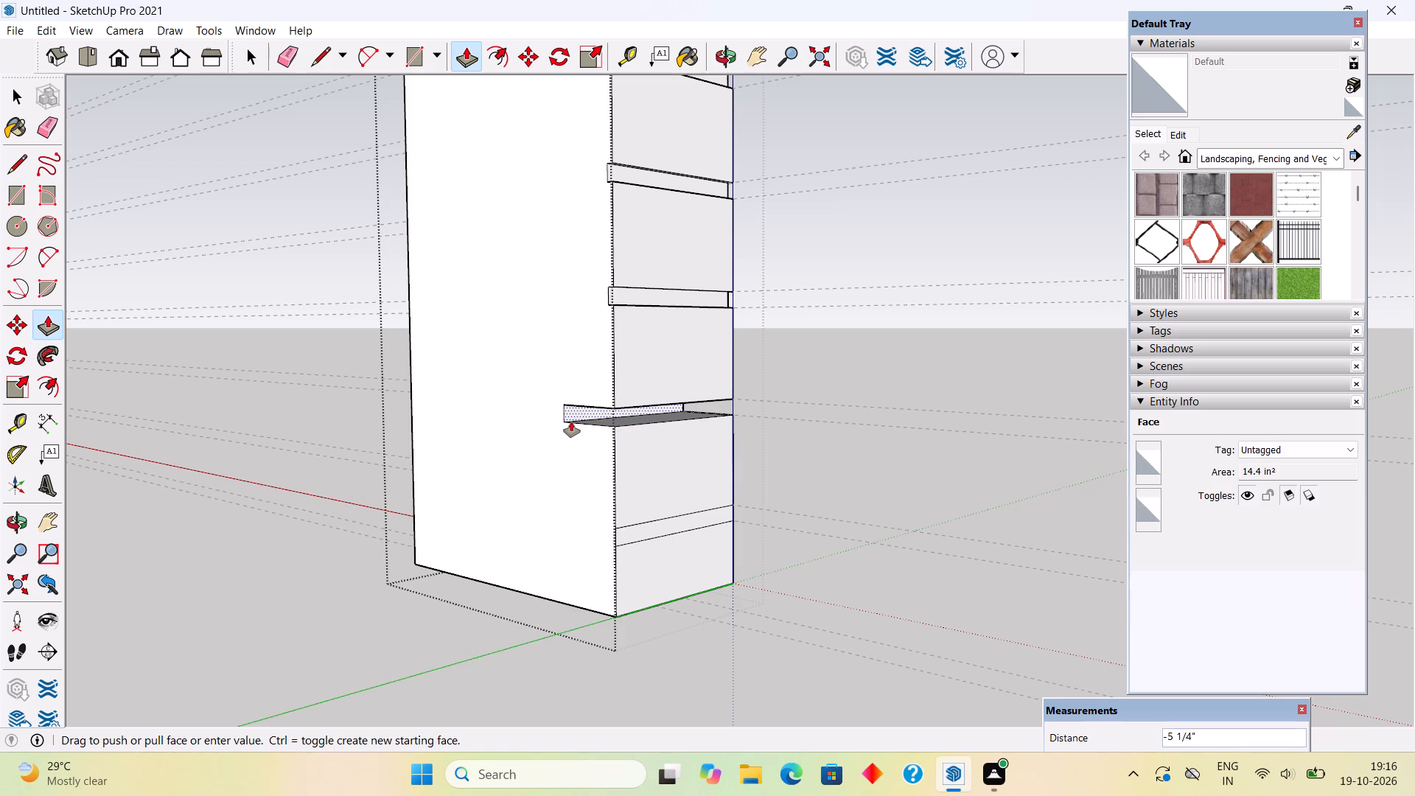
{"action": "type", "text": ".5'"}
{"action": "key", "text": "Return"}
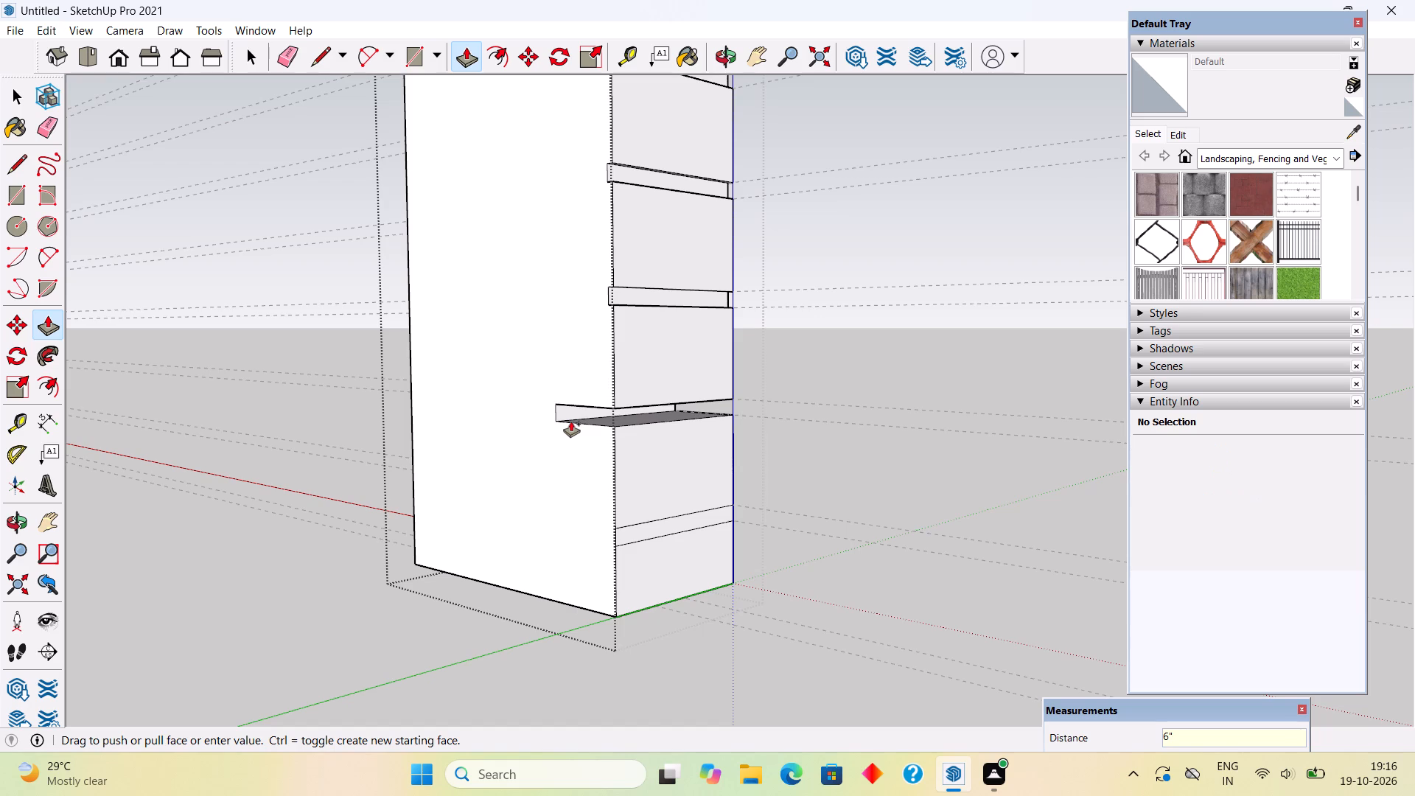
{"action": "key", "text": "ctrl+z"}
Push the side face's two lowest thin strips inward by 0.5" each.
{"action": "left_click", "coordinate": [686, 414]}
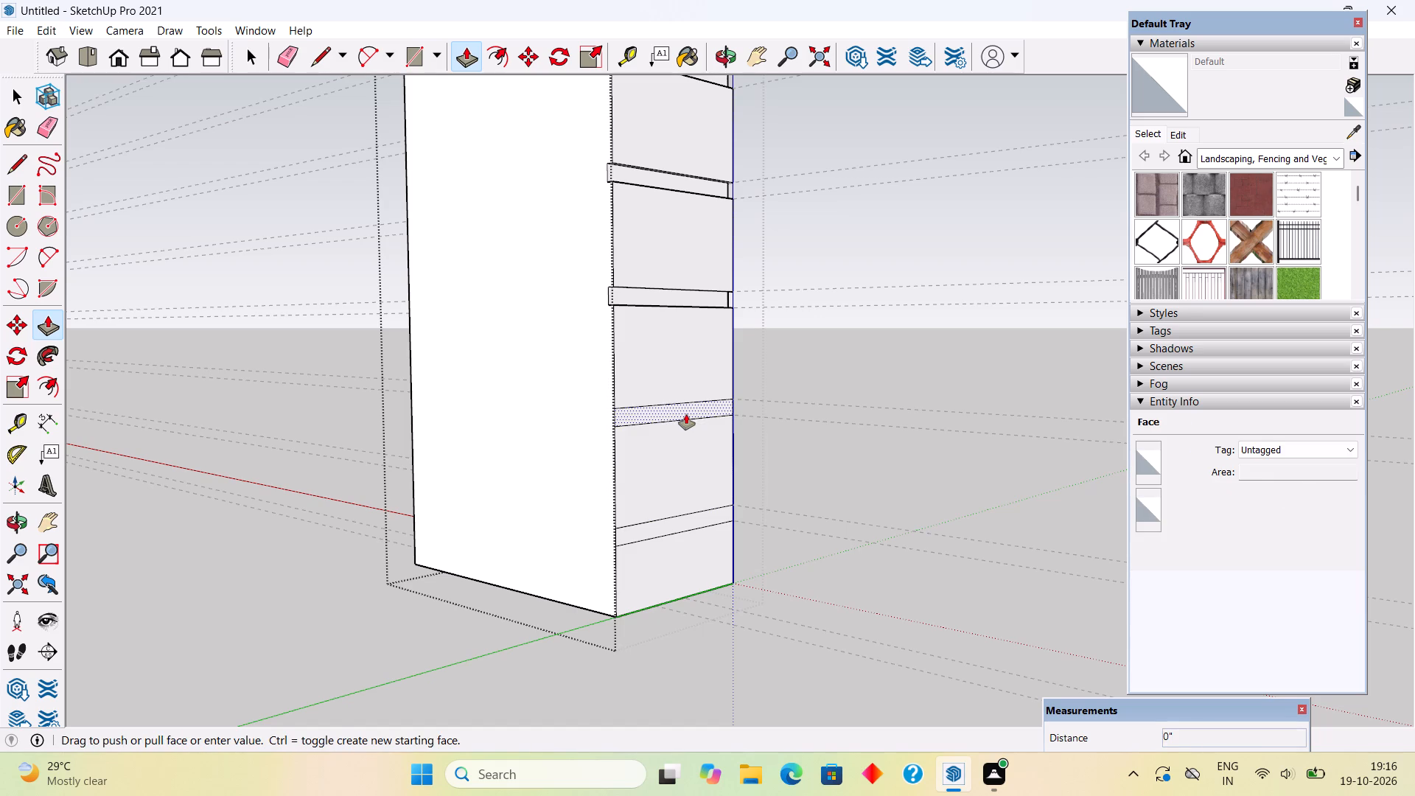
{"action": "type", "text": ".5\""}
{"action": "key", "text": "Return"}
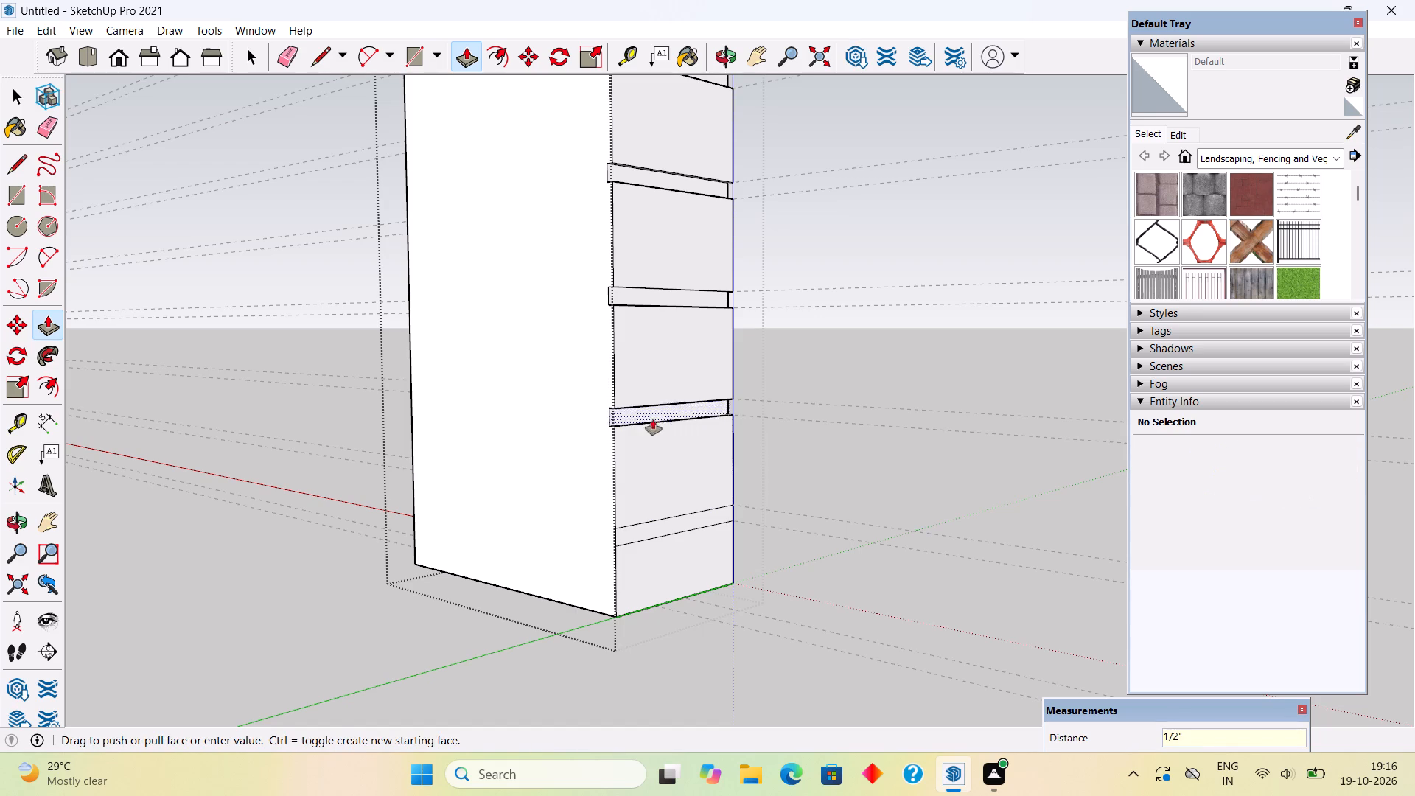
{"action": "left_click", "coordinate": [660, 530]}
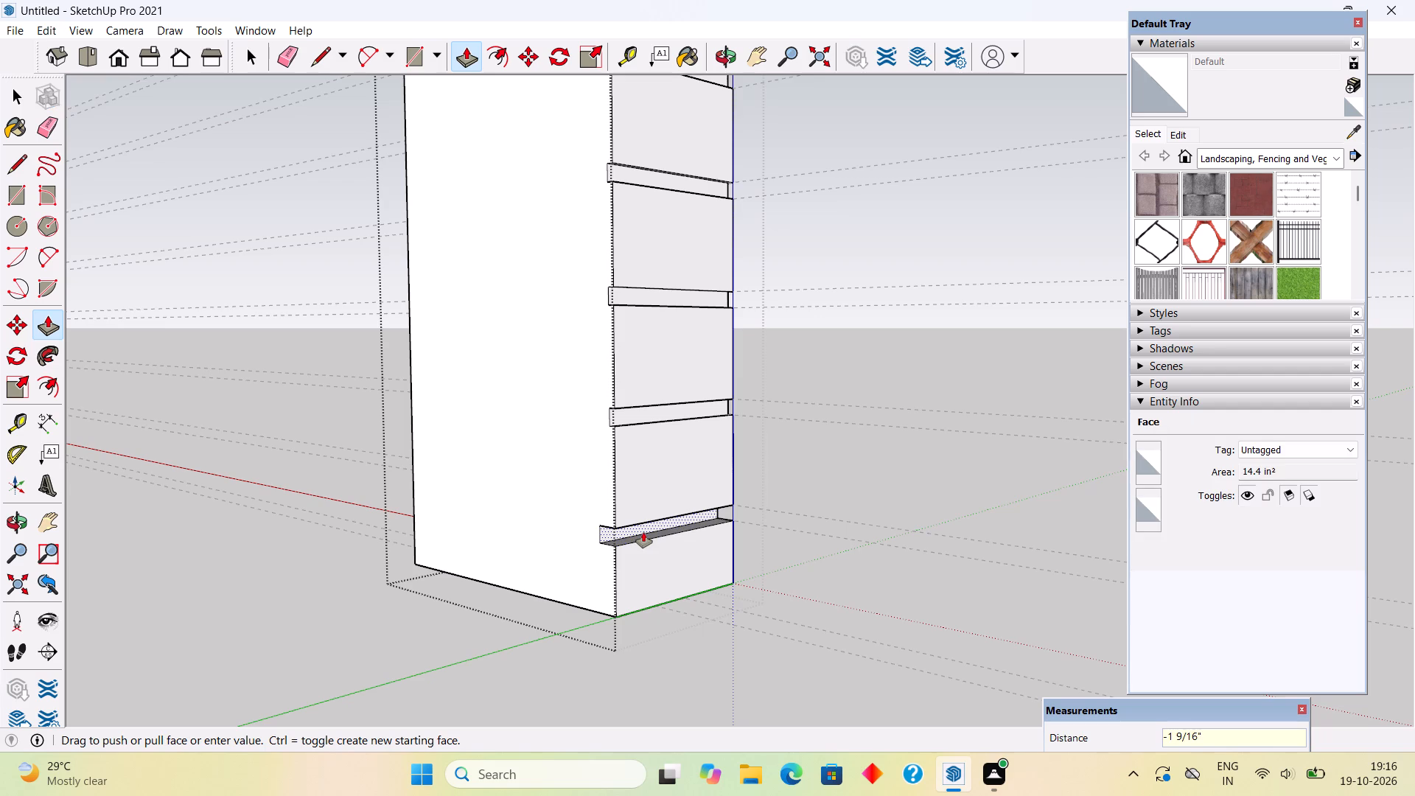
{"action": "type", "text": ".5\""}
{"action": "key", "text": "Return"}
{"action": "scroll", "coordinate": [639, 533], "scroll_direction": "down", "scroll_amount": 1}
{"action": "key", "text": "space"}
{"action": "scroll", "coordinate": [639, 533], "scroll_direction": "down", "scroll_amount": 5}
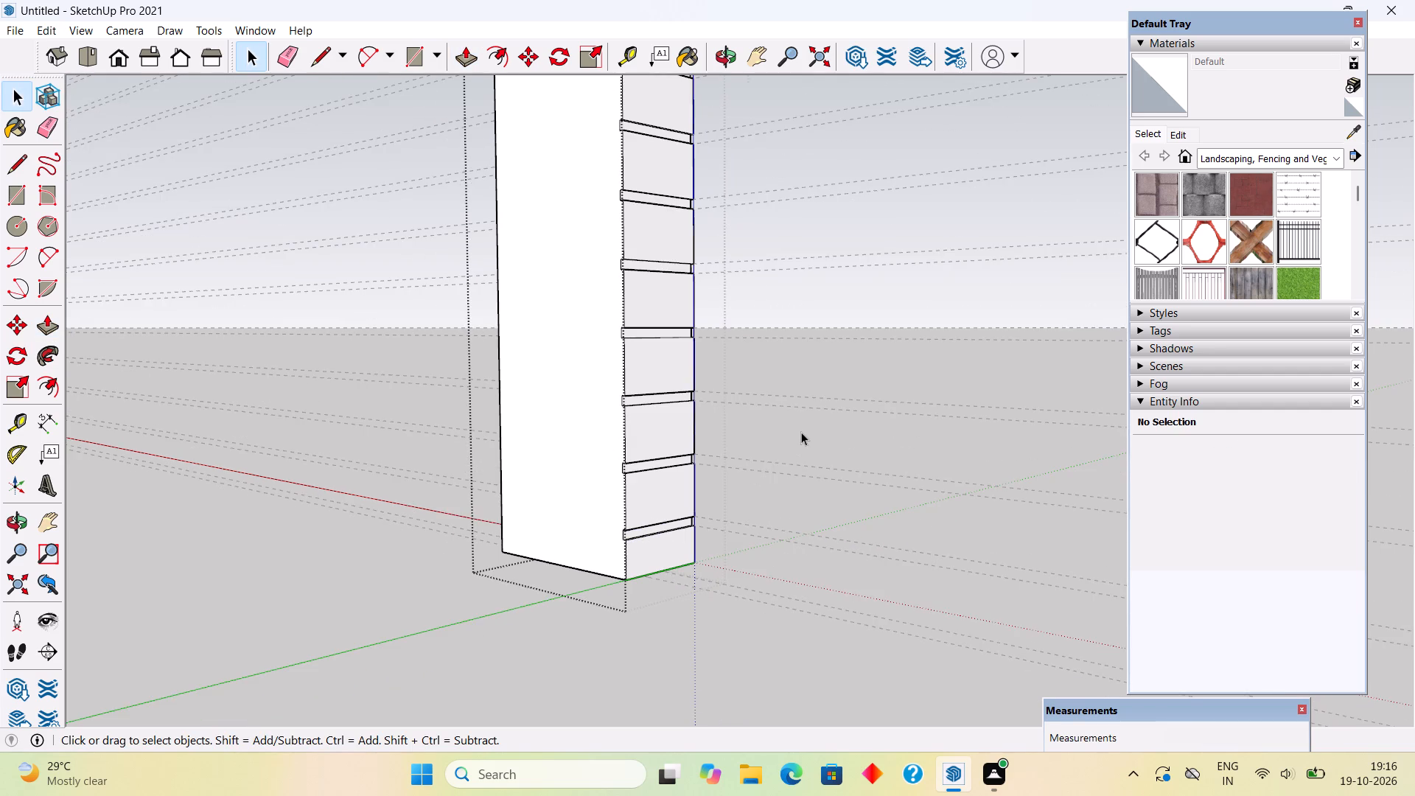
Delete all the construction guides around the grooved column.
{"action": "left_click", "coordinate": [802, 432]}
{"action": "middle_click_drag", "start_coordinate": [775, 443], "coordinate": [283, 489]}
{"action": "middle_click_drag", "start_coordinate": [845, 414], "coordinate": [407, 435]}
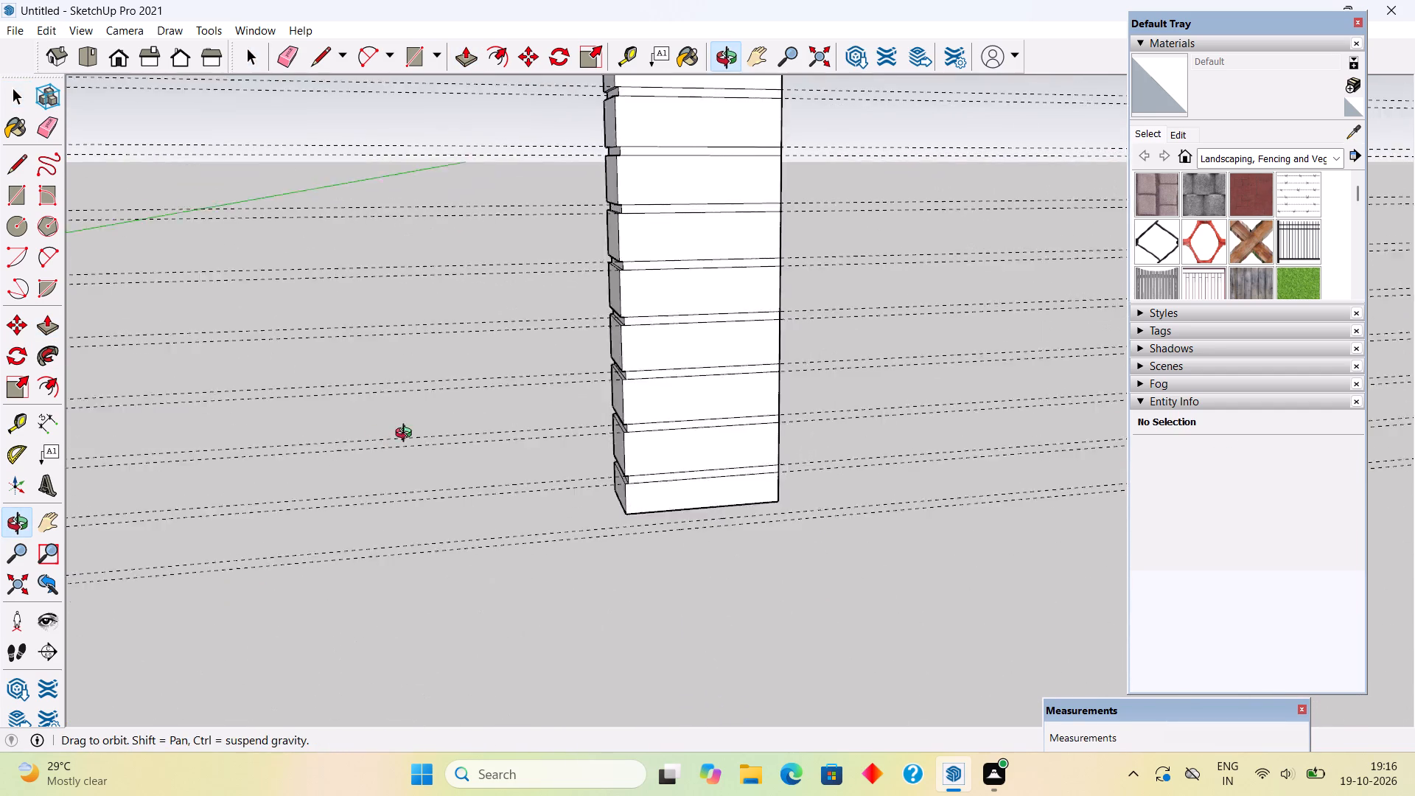
{"action": "middle_click_drag", "start_coordinate": [407, 435], "coordinate": [318, 435]}
{"action": "scroll", "coordinate": [318, 434], "scroll_direction": "down", "scroll_amount": 5}
{"action": "scroll", "coordinate": [405, 426], "scroll_direction": "down", "scroll_amount": 10}
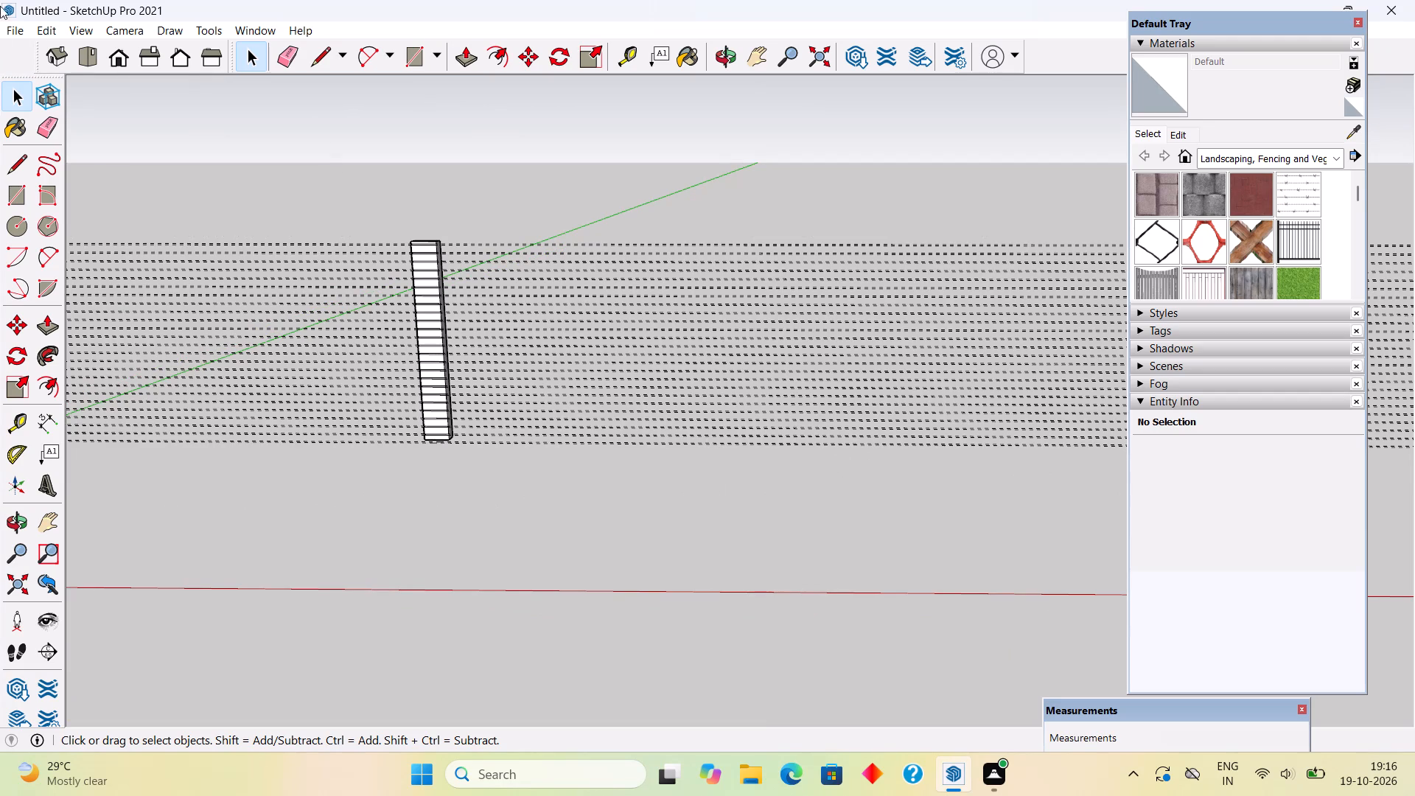
{"action": "left_click", "coordinate": [44, 32]}
{"action": "left_click", "coordinate": [118, 196]}
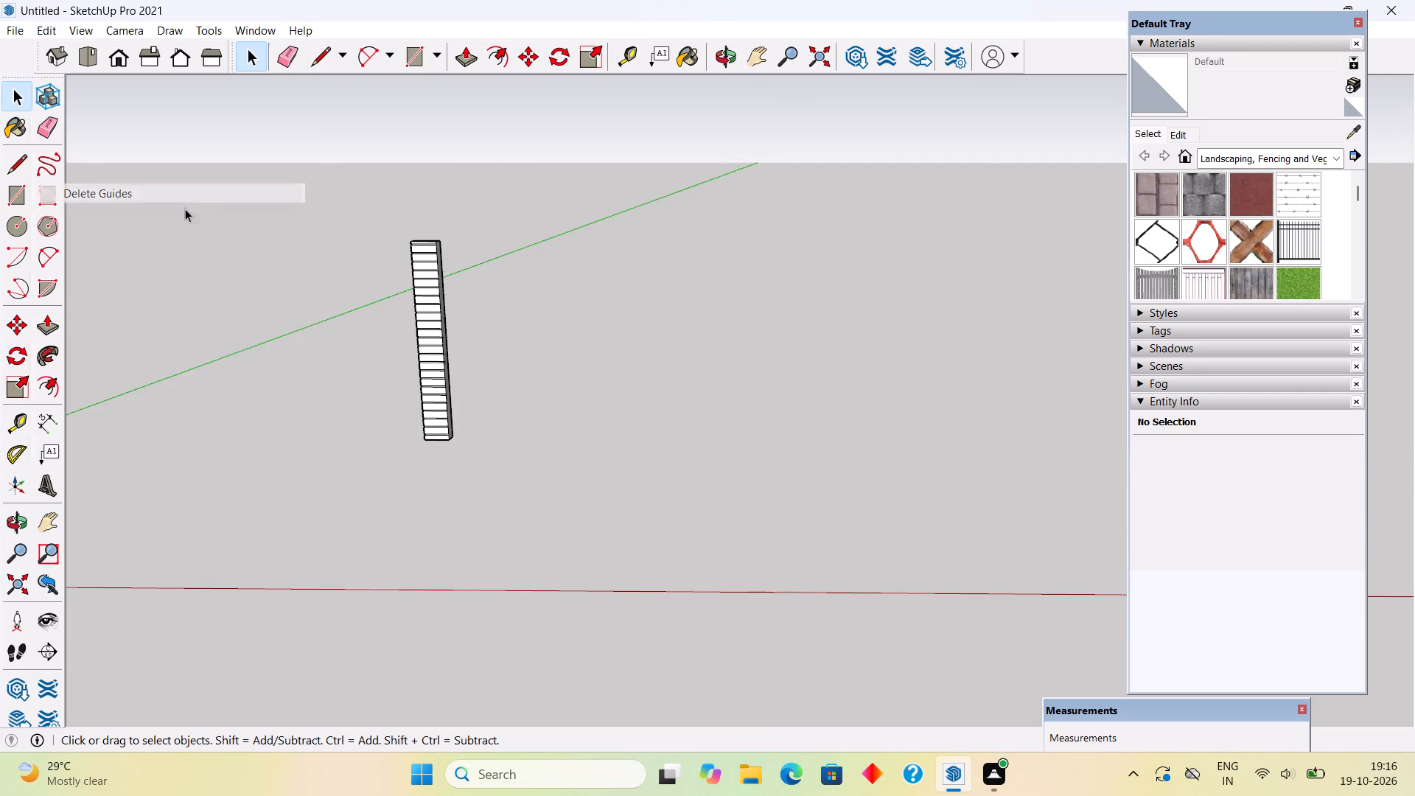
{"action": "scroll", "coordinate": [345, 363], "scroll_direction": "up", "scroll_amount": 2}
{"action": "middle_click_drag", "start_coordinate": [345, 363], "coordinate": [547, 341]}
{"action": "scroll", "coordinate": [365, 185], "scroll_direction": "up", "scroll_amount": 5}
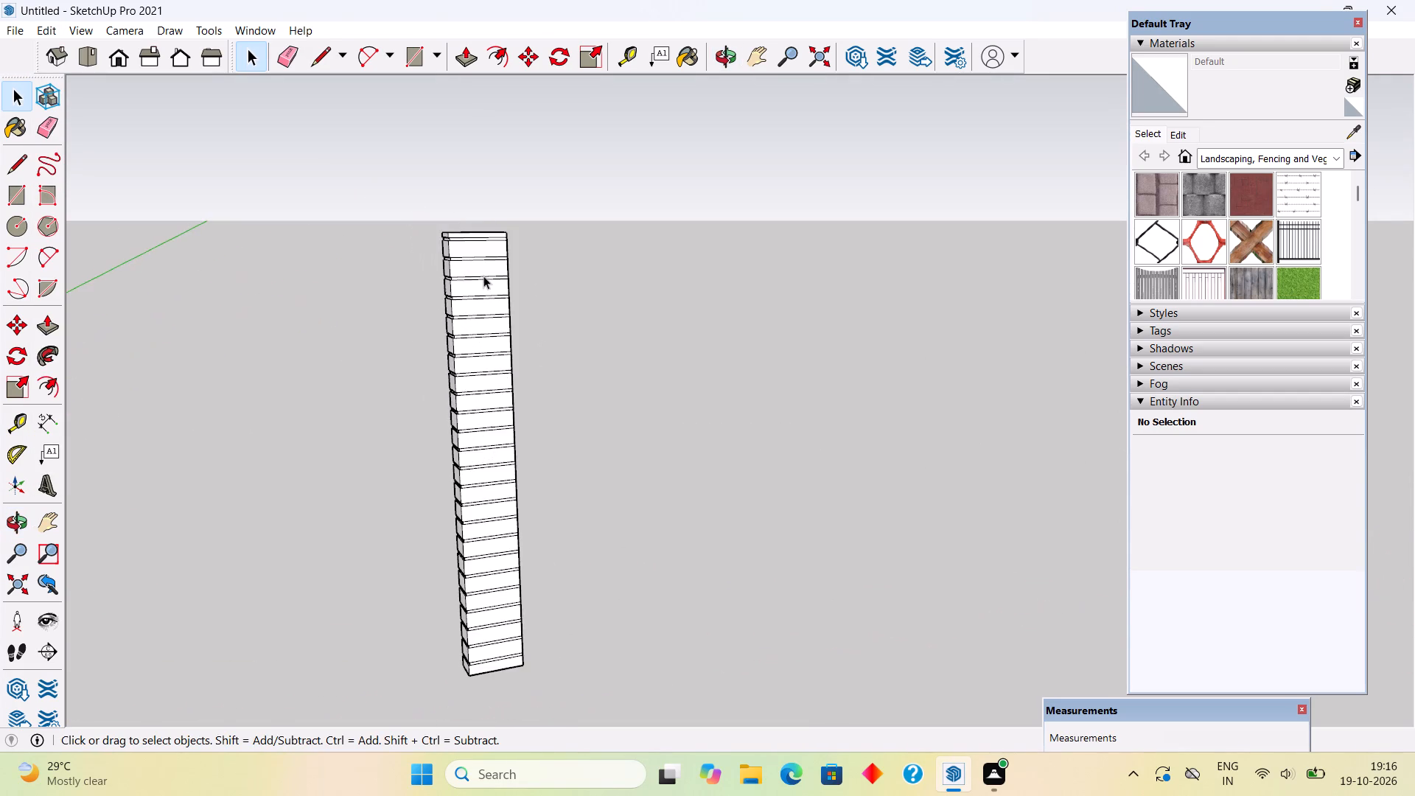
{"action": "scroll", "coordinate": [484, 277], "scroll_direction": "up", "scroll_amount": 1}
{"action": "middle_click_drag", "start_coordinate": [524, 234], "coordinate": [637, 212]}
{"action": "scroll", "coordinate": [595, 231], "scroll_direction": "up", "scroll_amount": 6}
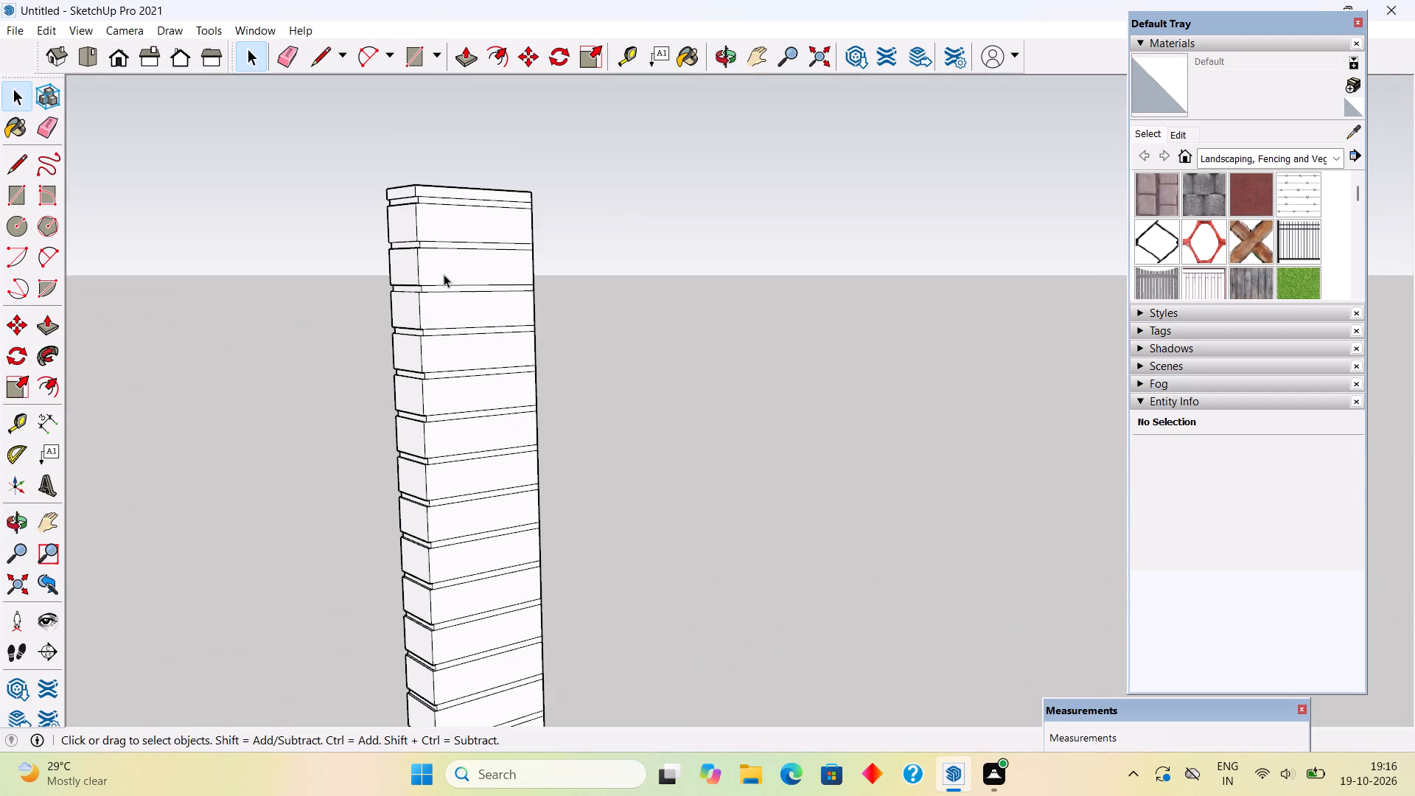
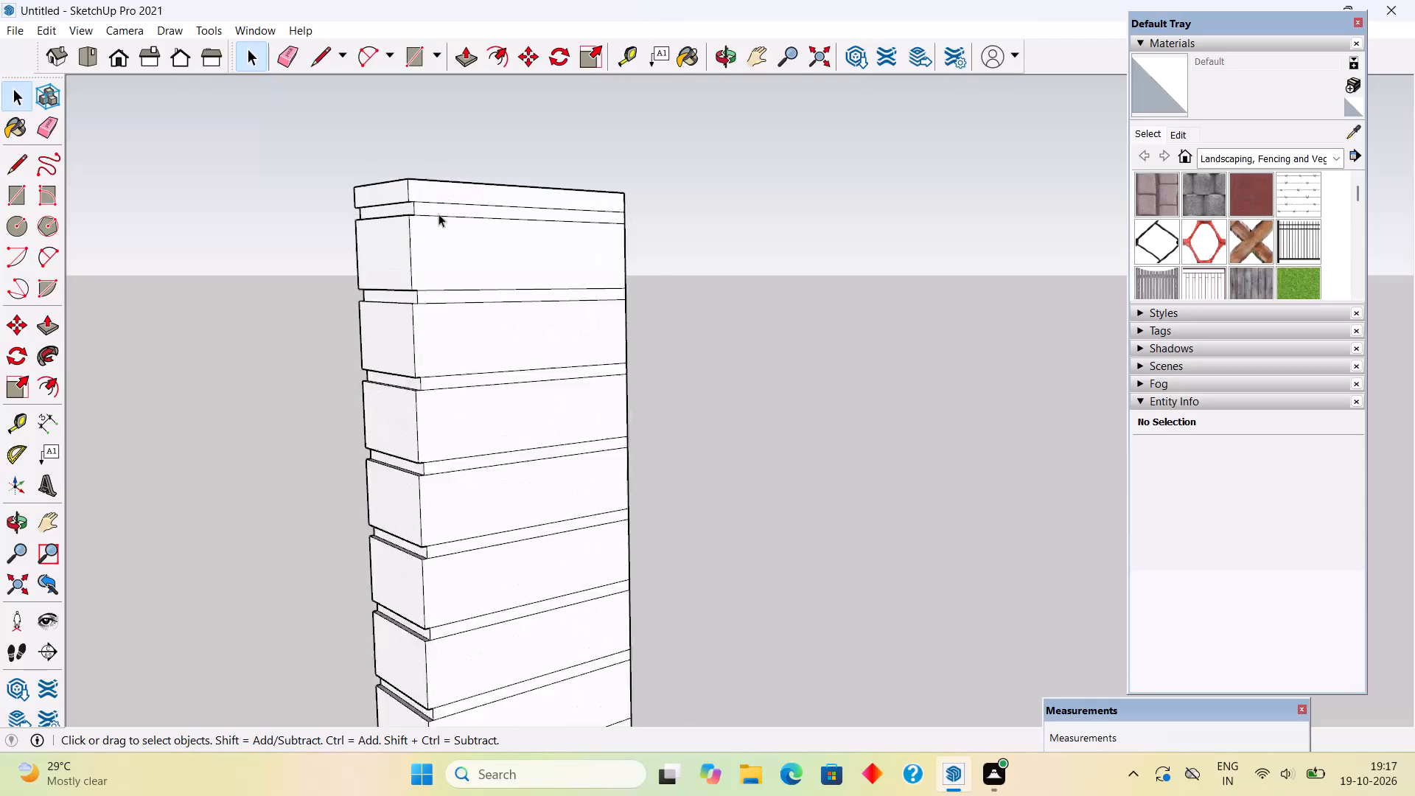
Open the column for editing and push the topmost thin strip of the adjacent ungrooved face inward by 0.5".
{"action": "scroll", "coordinate": [439, 214], "scroll_direction": "up", "scroll_amount": 3}
{"action": "left_click", "coordinate": [440, 209]}
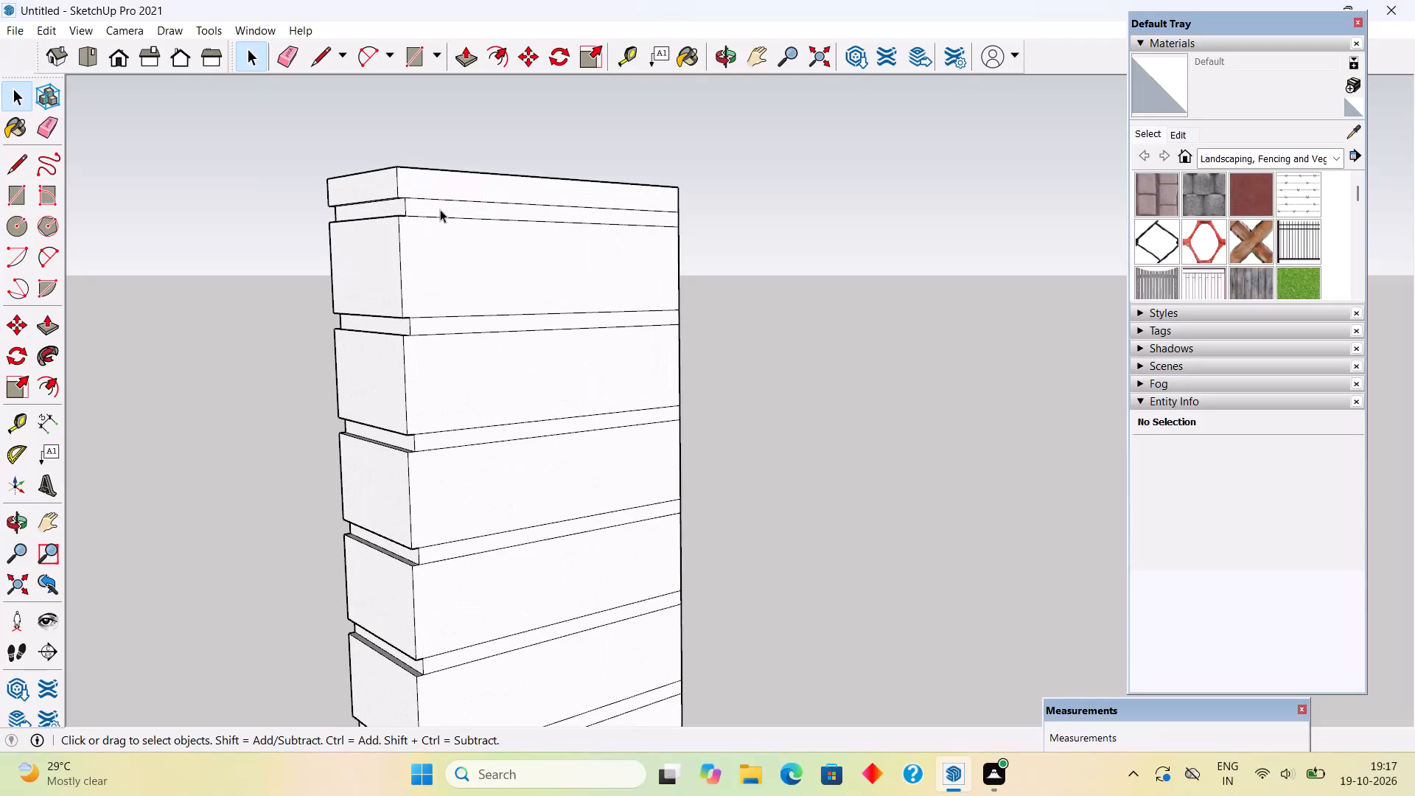
{"action": "triple_click", "coordinate": [440, 209]}
{"action": "scroll", "coordinate": [440, 209], "scroll_direction": "up", "scroll_amount": 2}
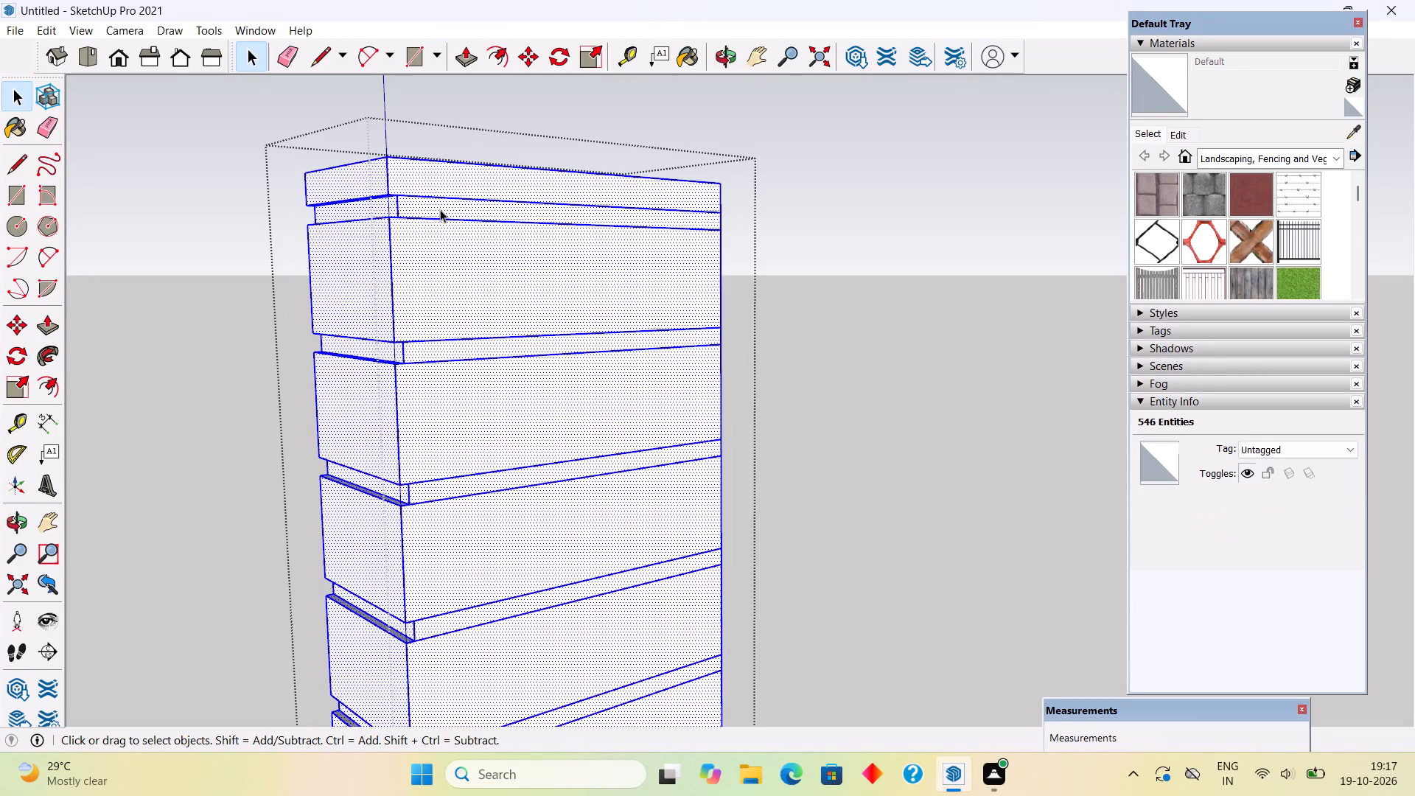
{"action": "key", "text": "p"}
{"action": "left_click", "coordinate": [465, 200]}
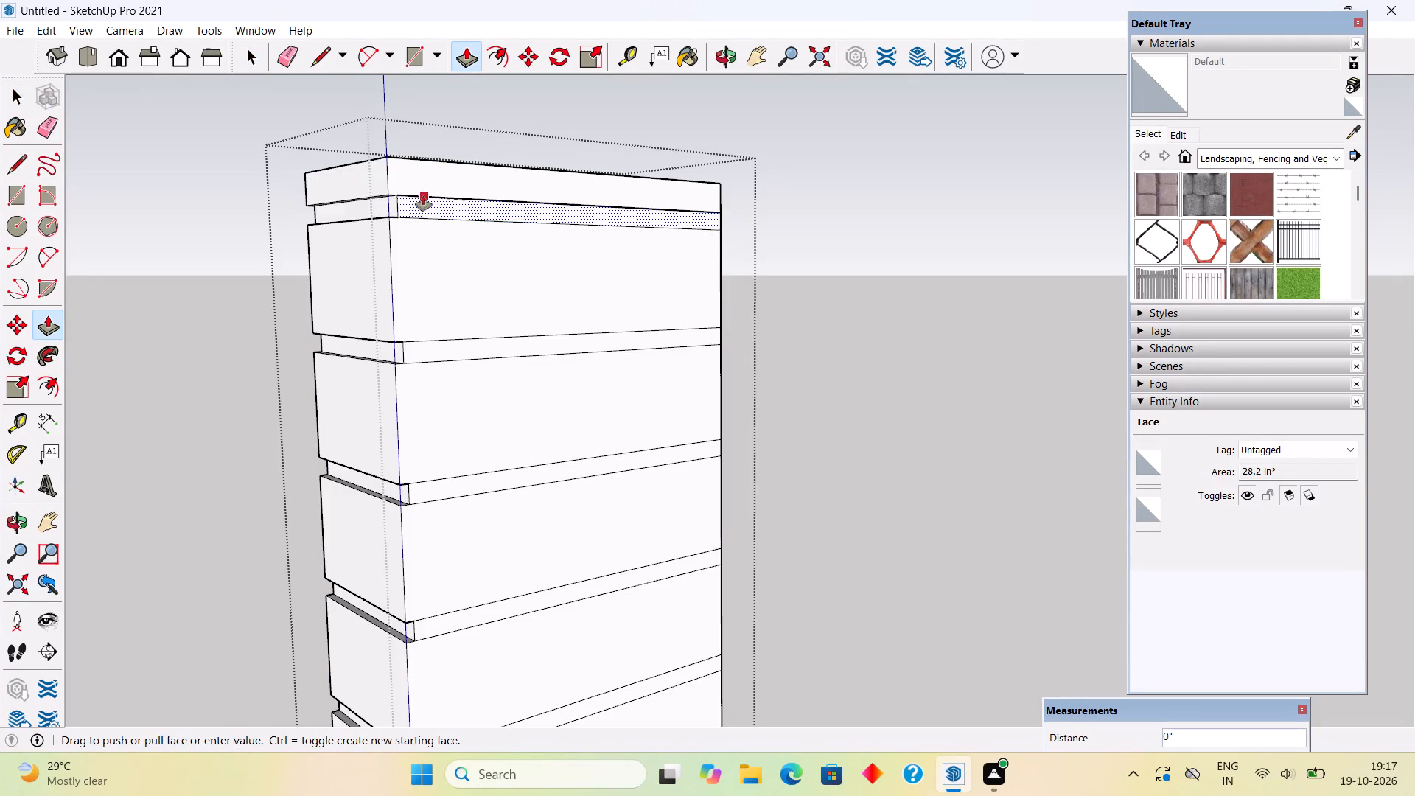
{"action": "type", "text": ".5\""}
{"action": "key", "text": "Return"}
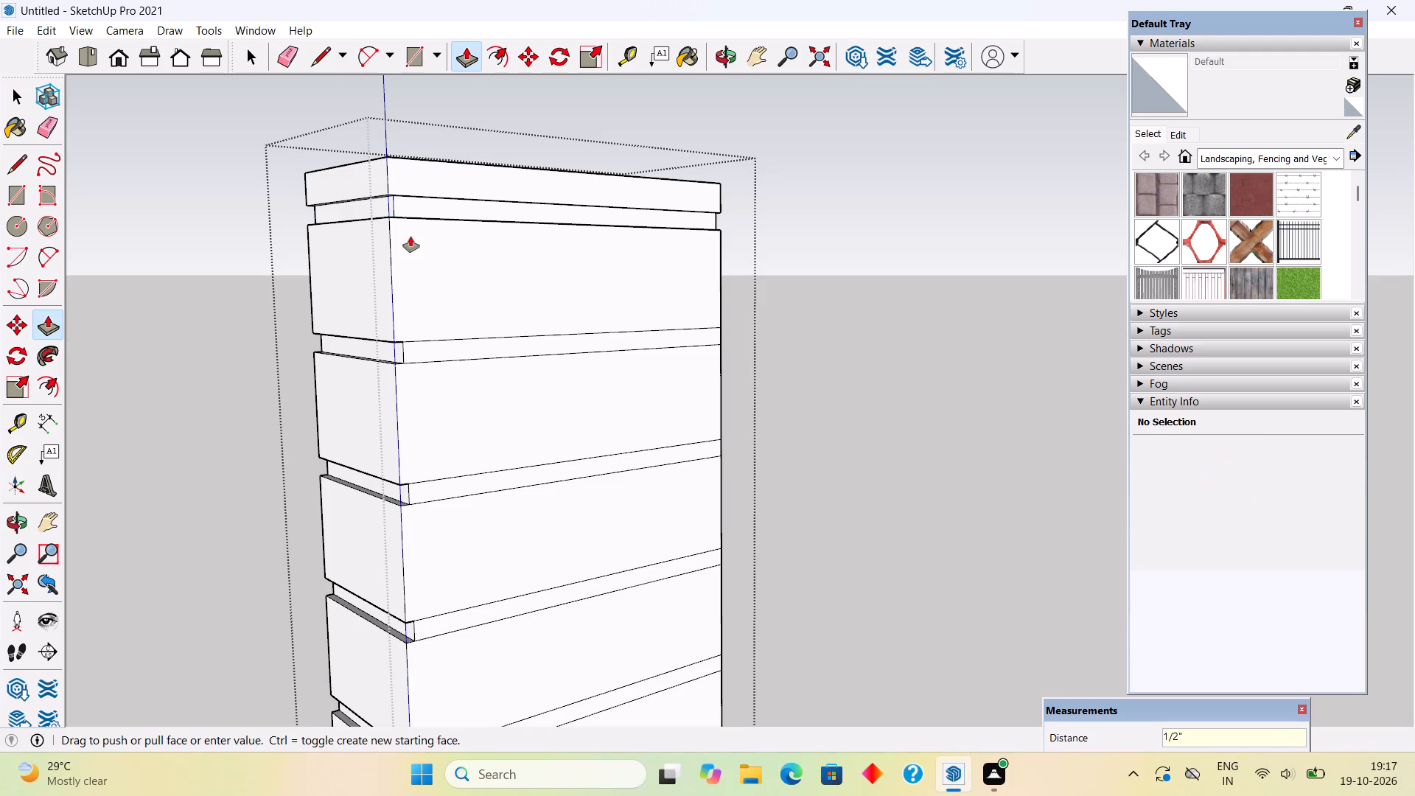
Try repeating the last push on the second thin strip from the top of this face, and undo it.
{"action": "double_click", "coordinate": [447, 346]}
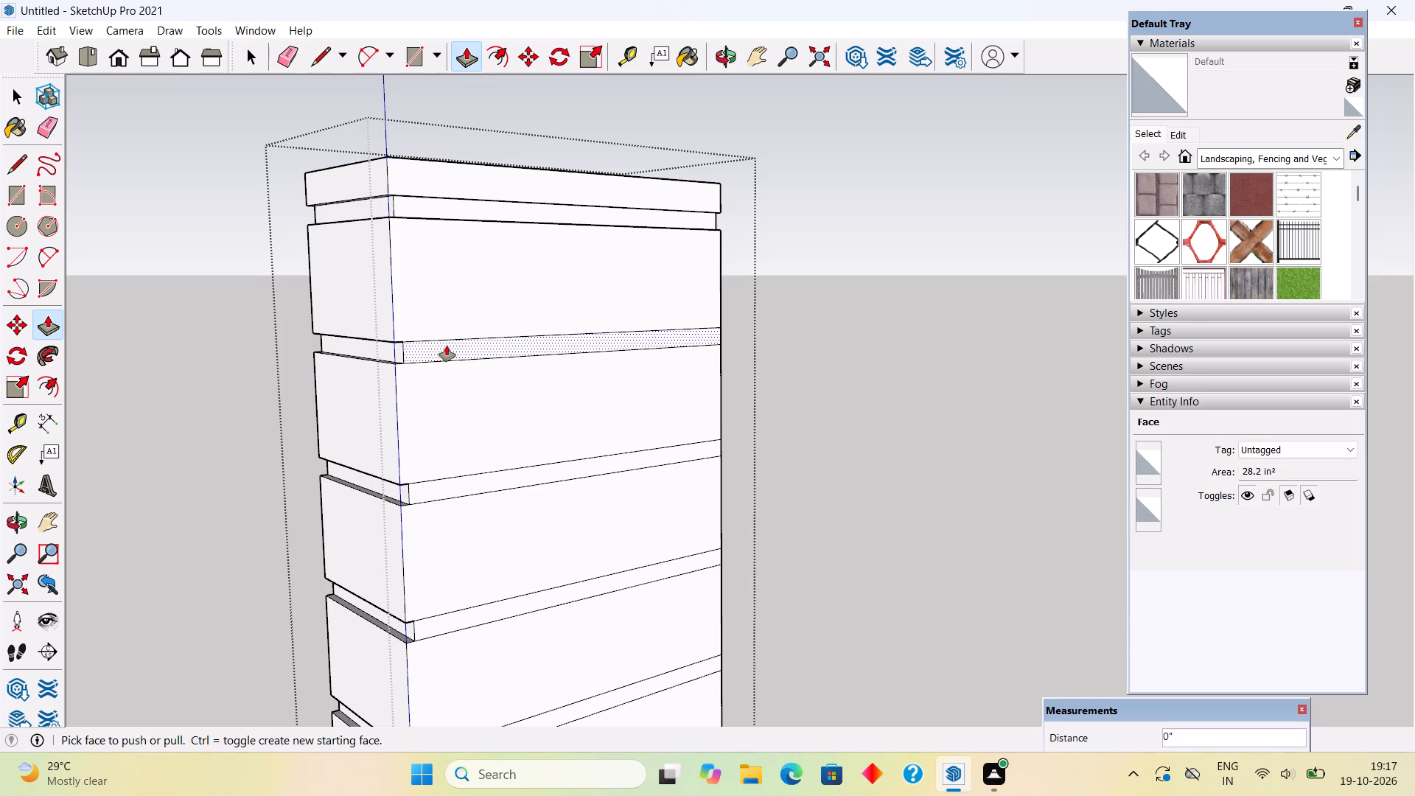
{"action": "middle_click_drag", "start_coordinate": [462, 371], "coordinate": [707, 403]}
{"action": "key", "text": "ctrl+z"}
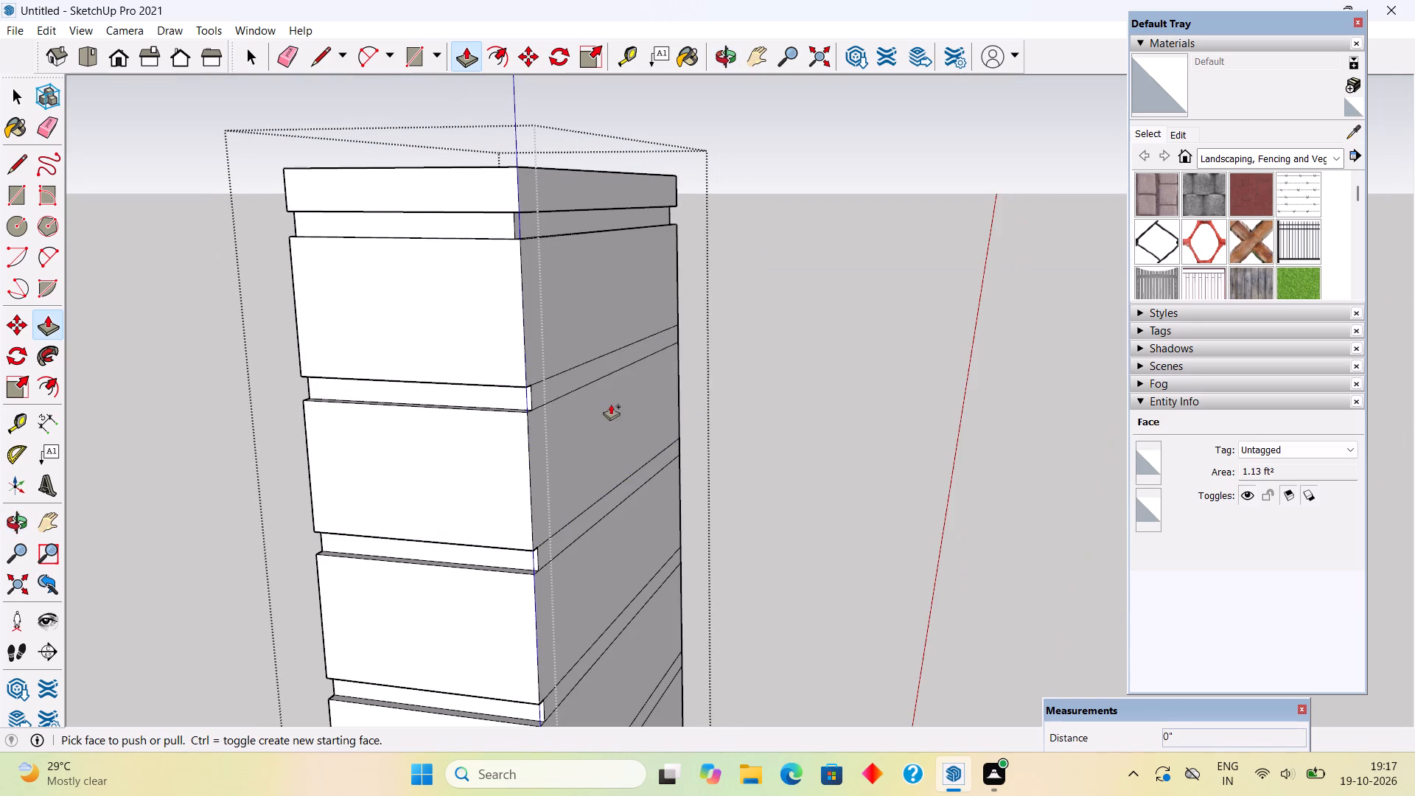
Push the second, third and fourth thin strips from the top of this column face inward by 0.5" each.
{"action": "left_click", "coordinate": [594, 375]}
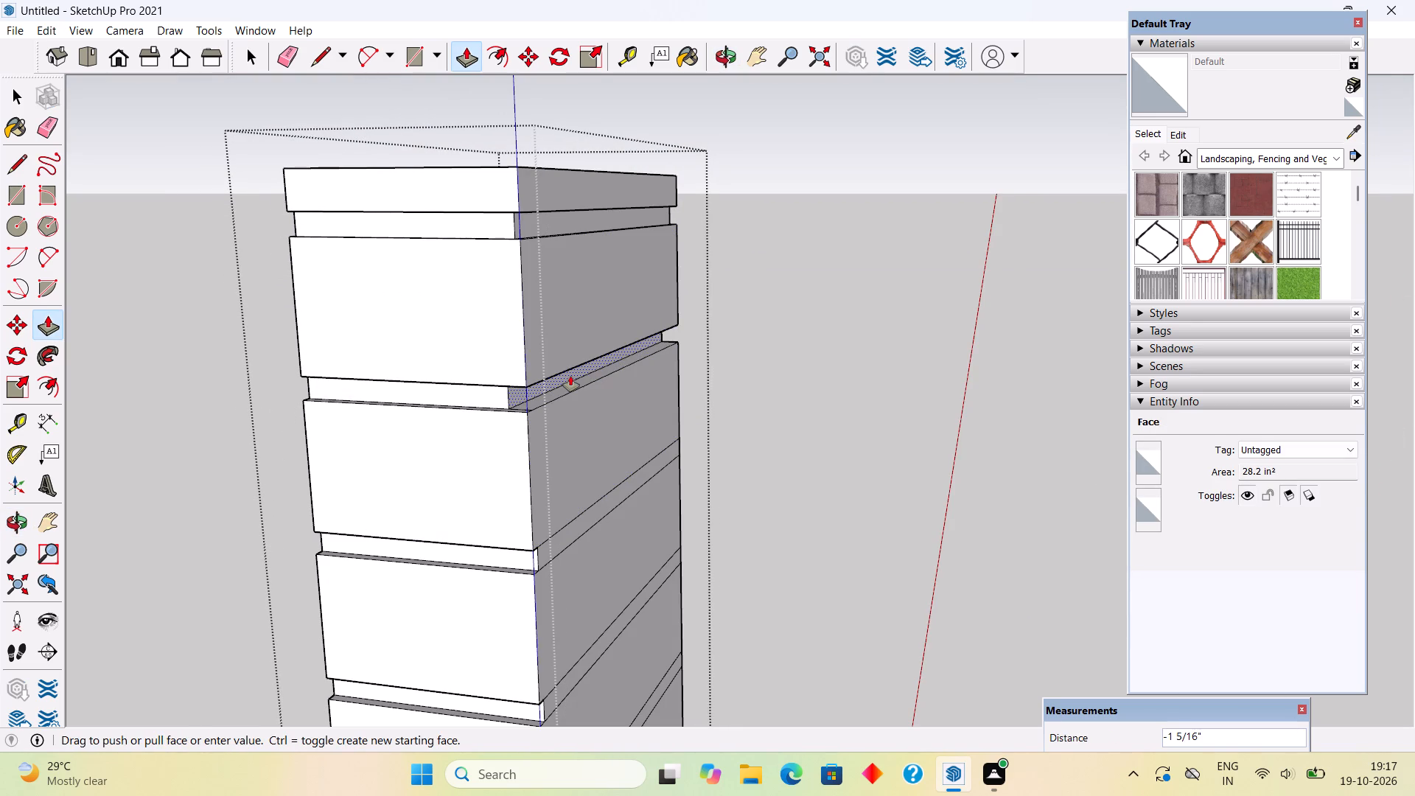
{"action": "type", "text": ".5\""}
{"action": "key", "text": "Return"}
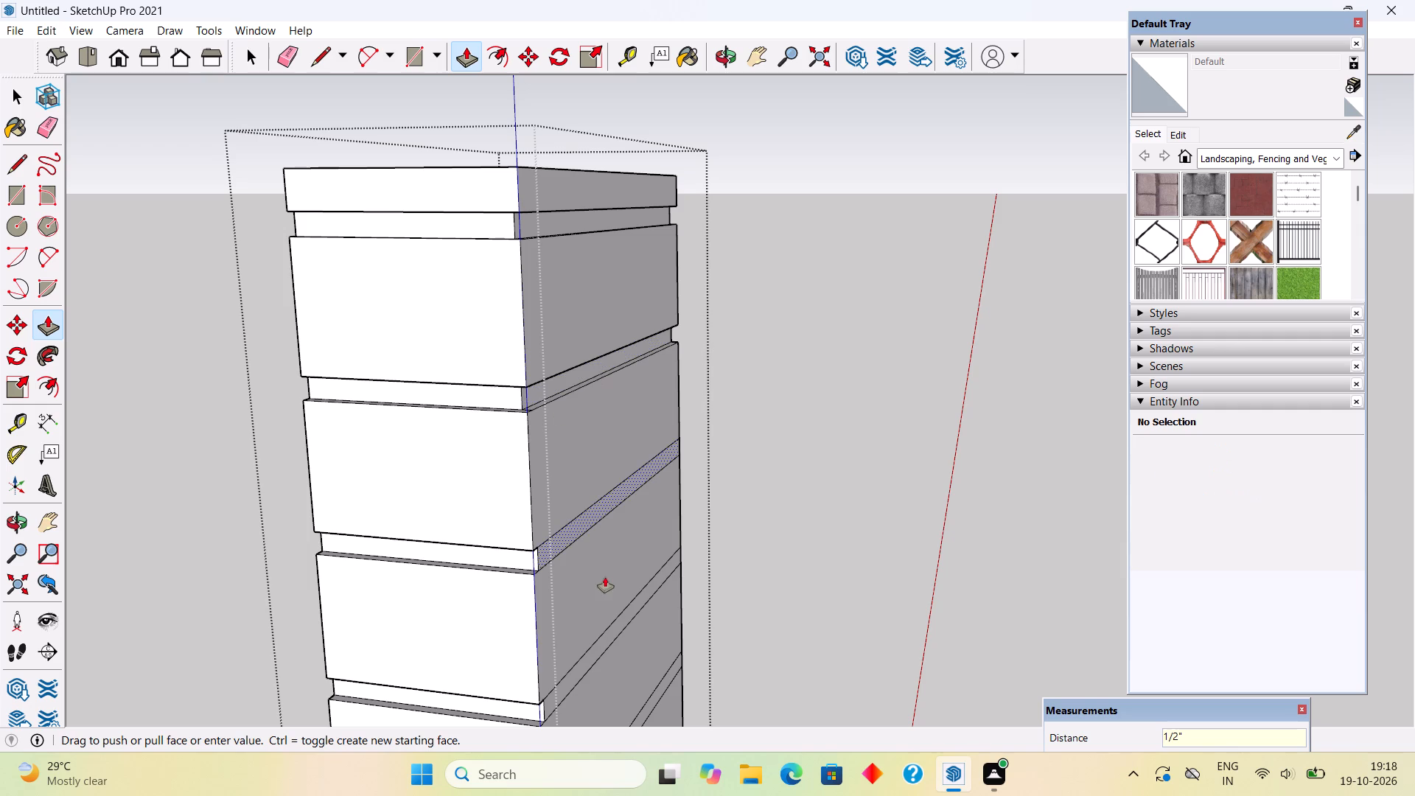
{"action": "left_click", "coordinate": [574, 531]}
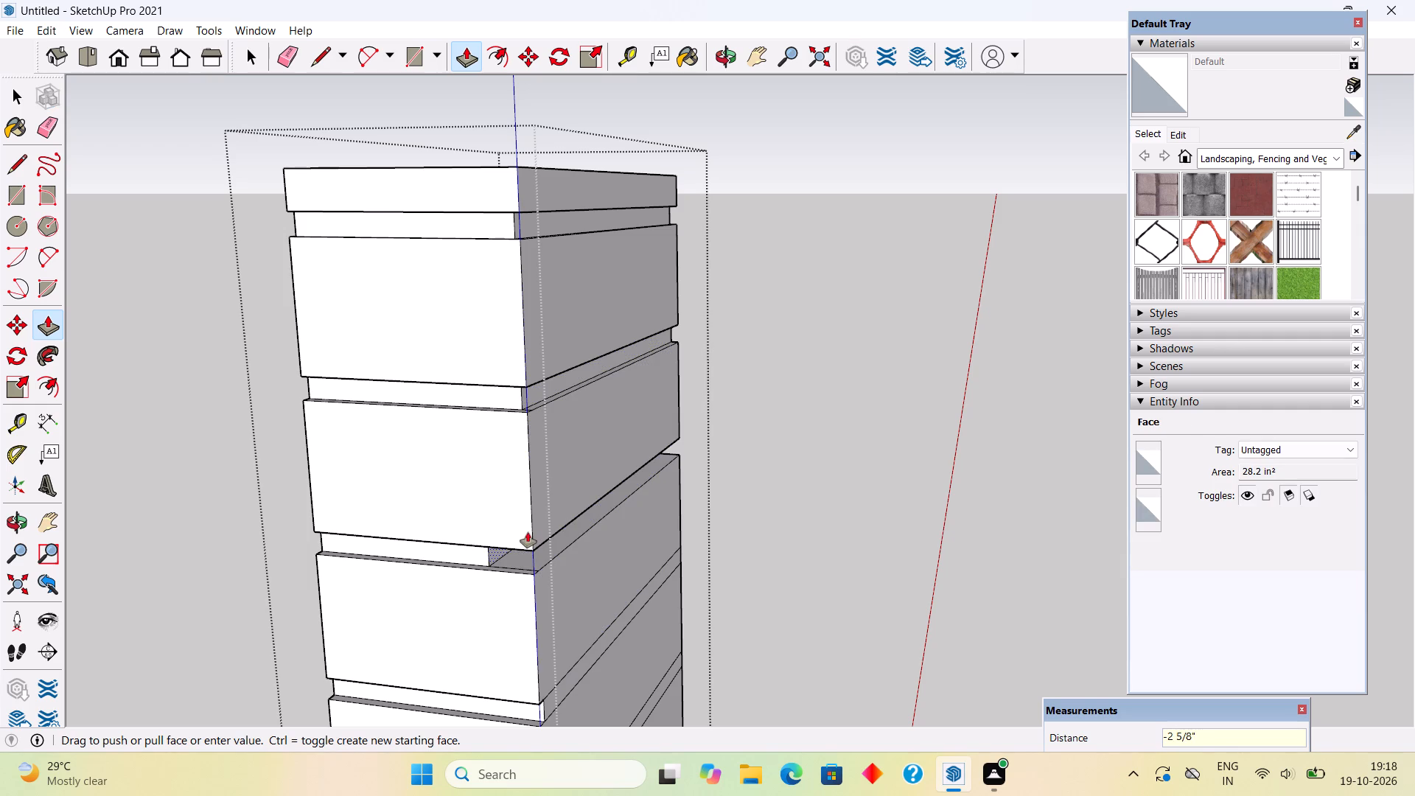
{"action": "type", "text": ".5\""}
{"action": "key", "text": "Return"}
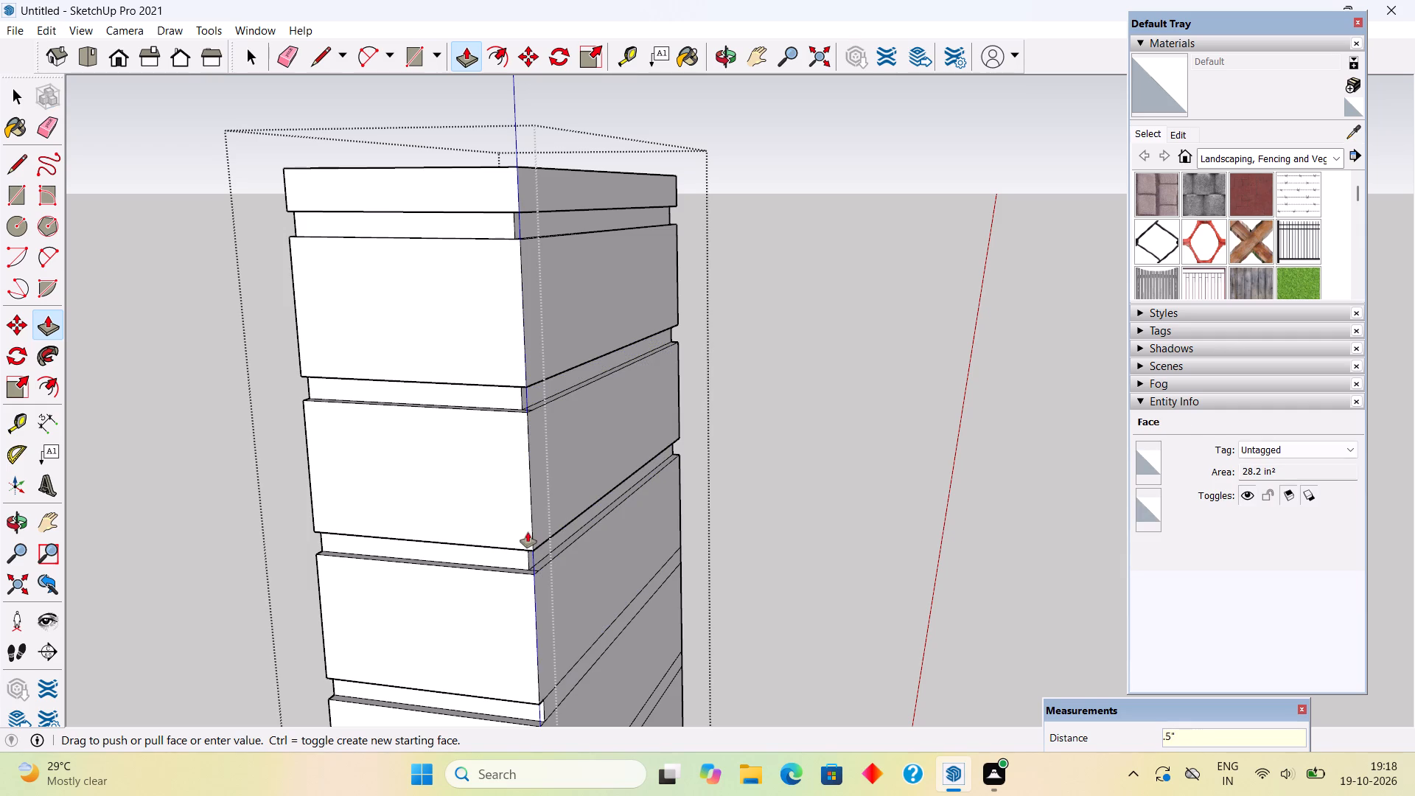
{"action": "scroll", "coordinate": [500, 336], "scroll_direction": "down", "scroll_amount": 3}
{"action": "scroll", "coordinate": [535, 614], "scroll_direction": "up", "scroll_amount": 2}
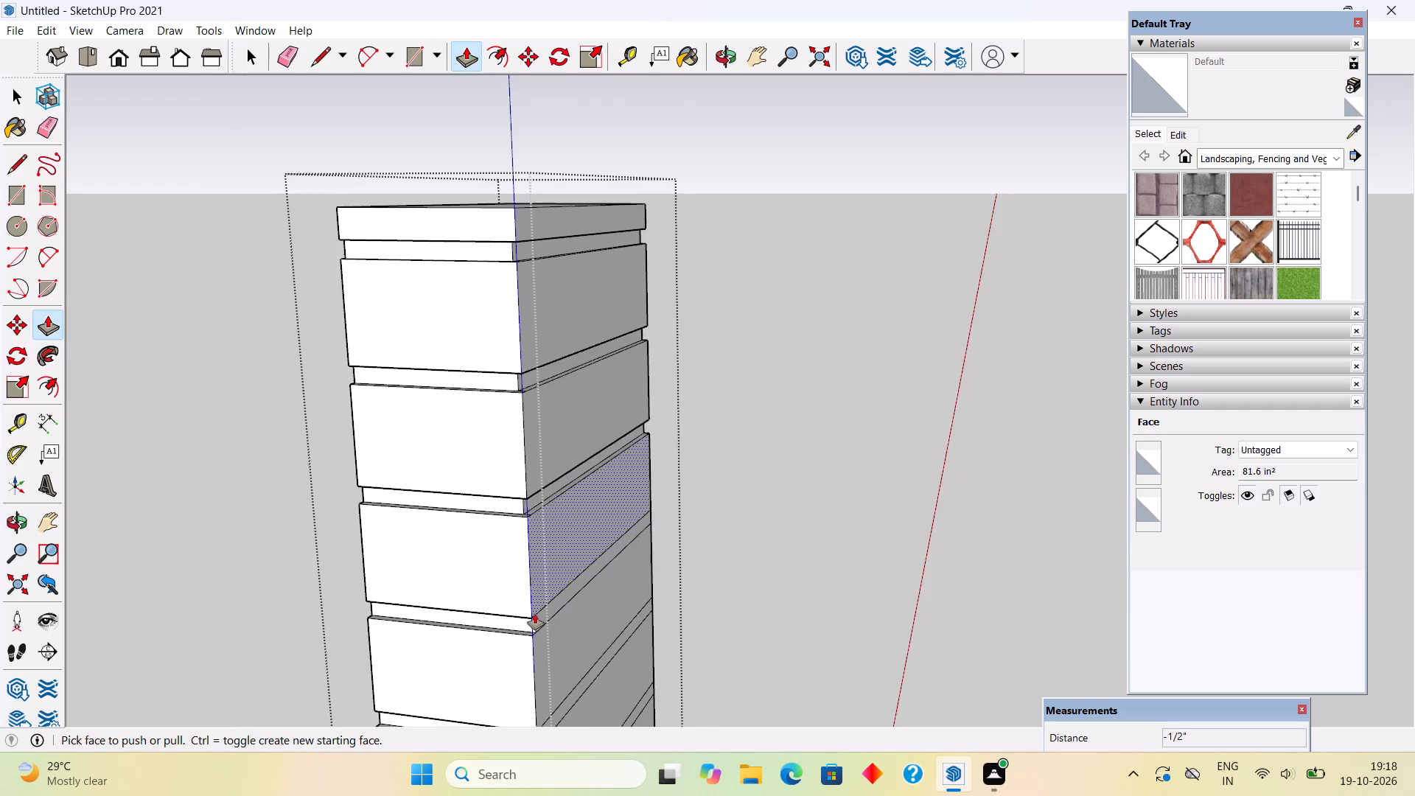
{"action": "scroll", "coordinate": [535, 614], "scroll_direction": "up", "scroll_amount": 2}
{"action": "left_click", "coordinate": [553, 617]}
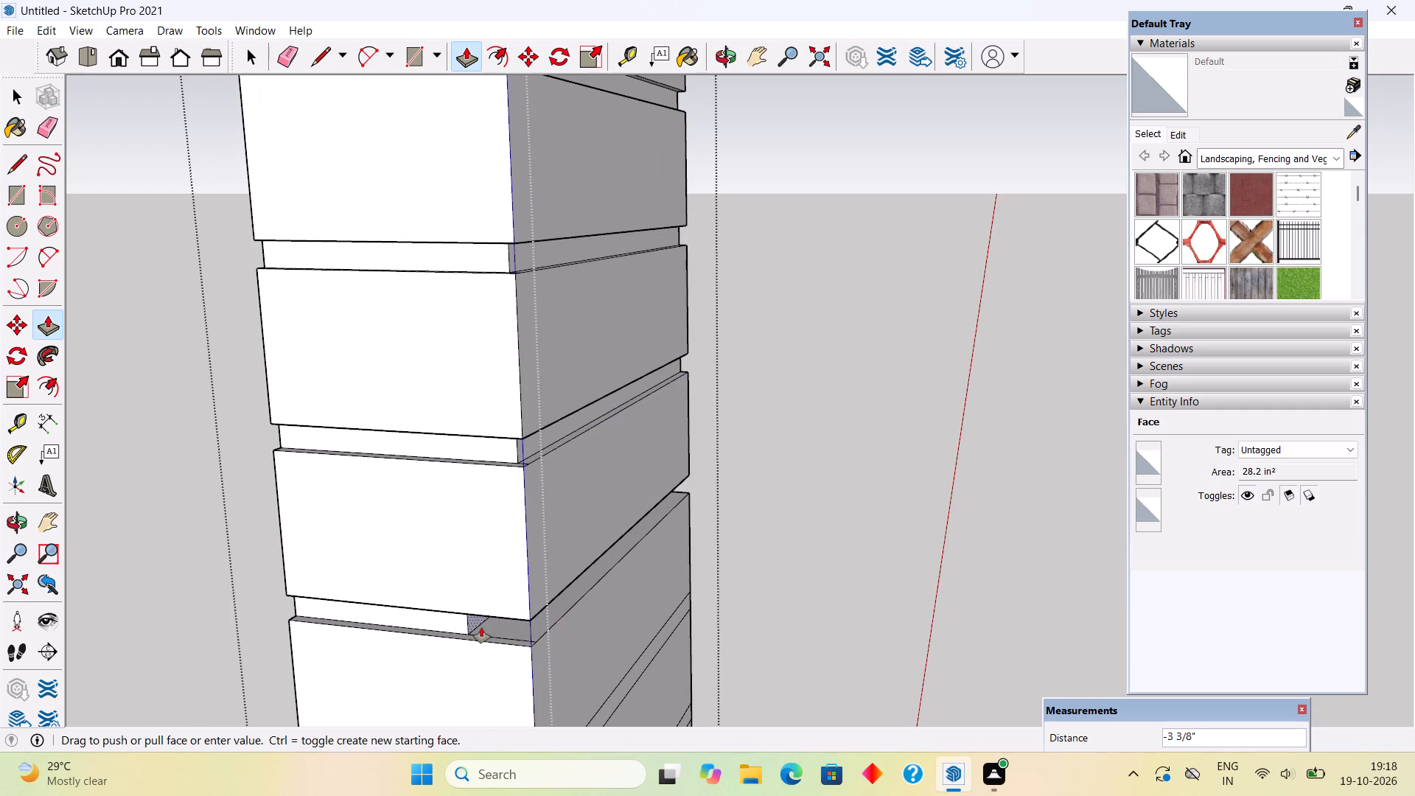
{"action": "type", "text": ".5\""}
{"action": "key", "text": "Return"}
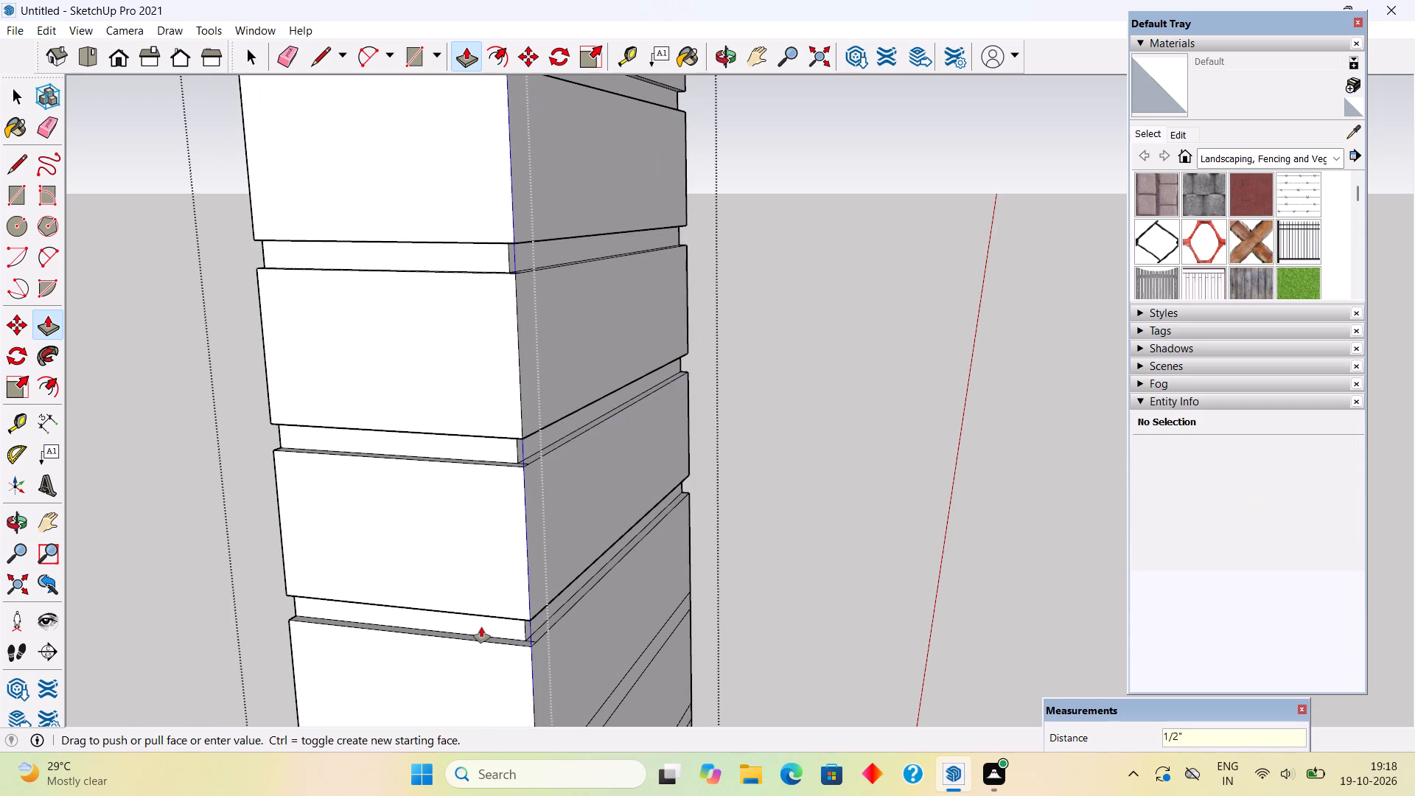
Push the fifth thin strip from the top of the same column face inward by 0.5".
{"action": "scroll", "coordinate": [612, 408], "scroll_direction": "down", "scroll_amount": 6}
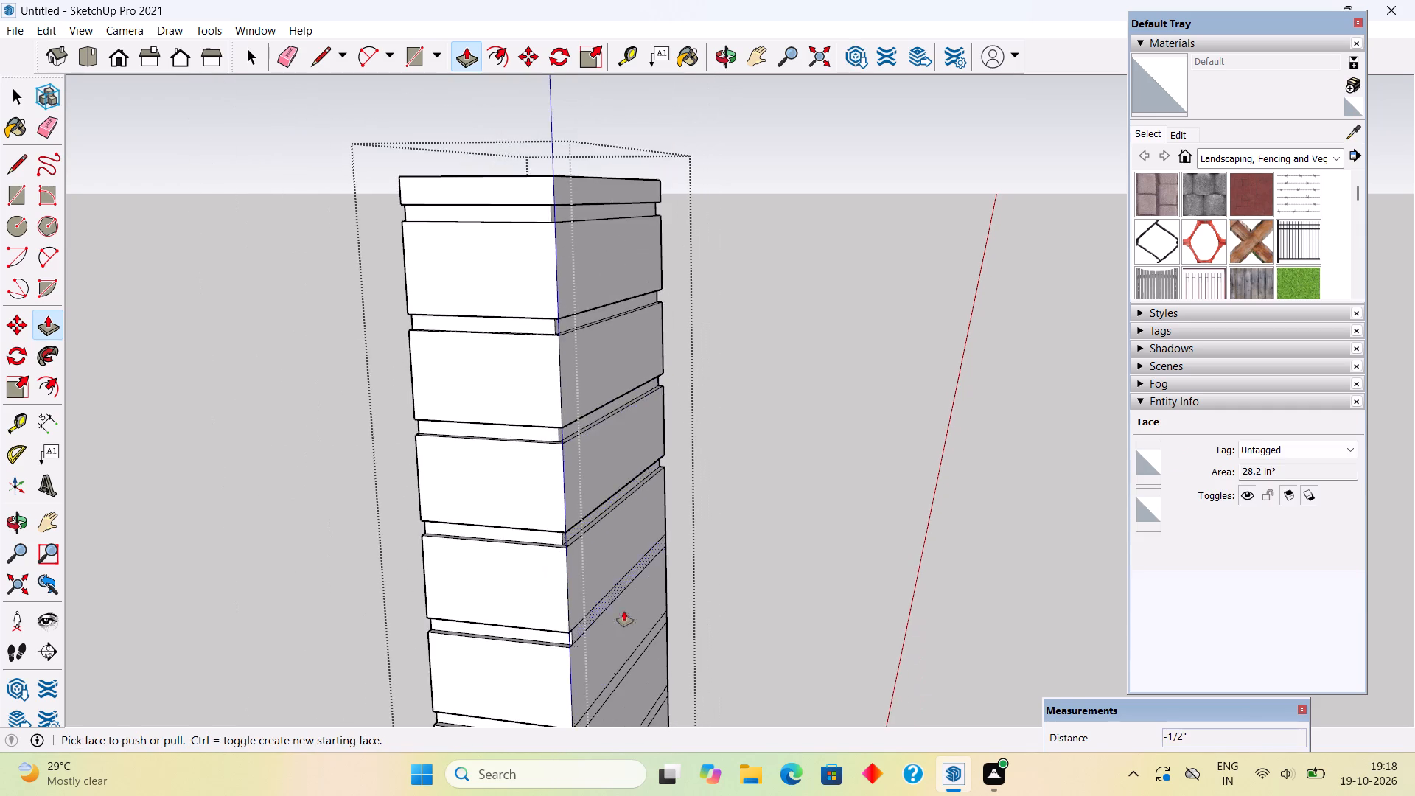
{"action": "scroll", "coordinate": [624, 611], "scroll_direction": "down", "scroll_amount": 1}
{"action": "scroll", "coordinate": [539, 200], "scroll_direction": "down", "scroll_amount": 4}
{"action": "scroll", "coordinate": [643, 721], "scroll_direction": "up", "scroll_amount": 6}
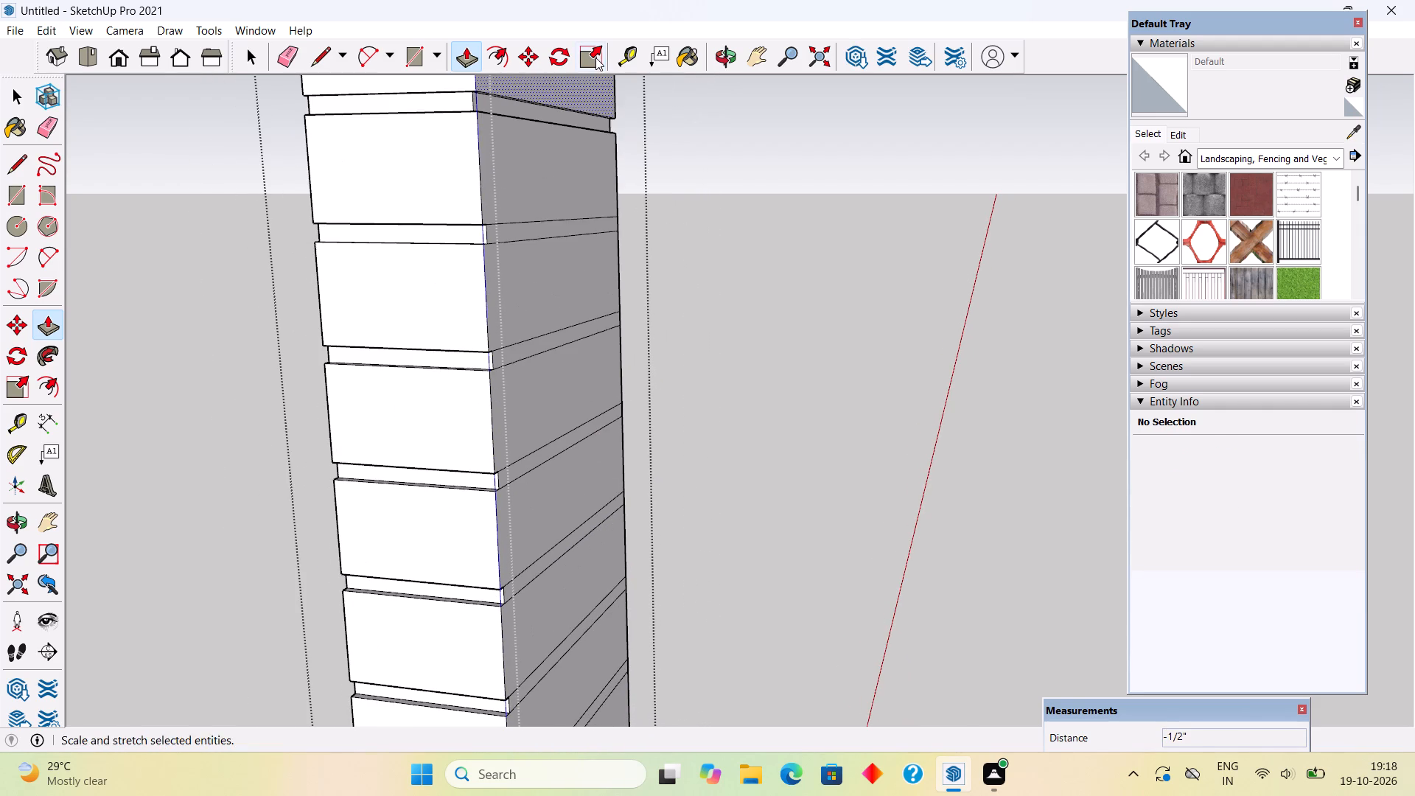
{"action": "left_click", "coordinate": [555, 224]}
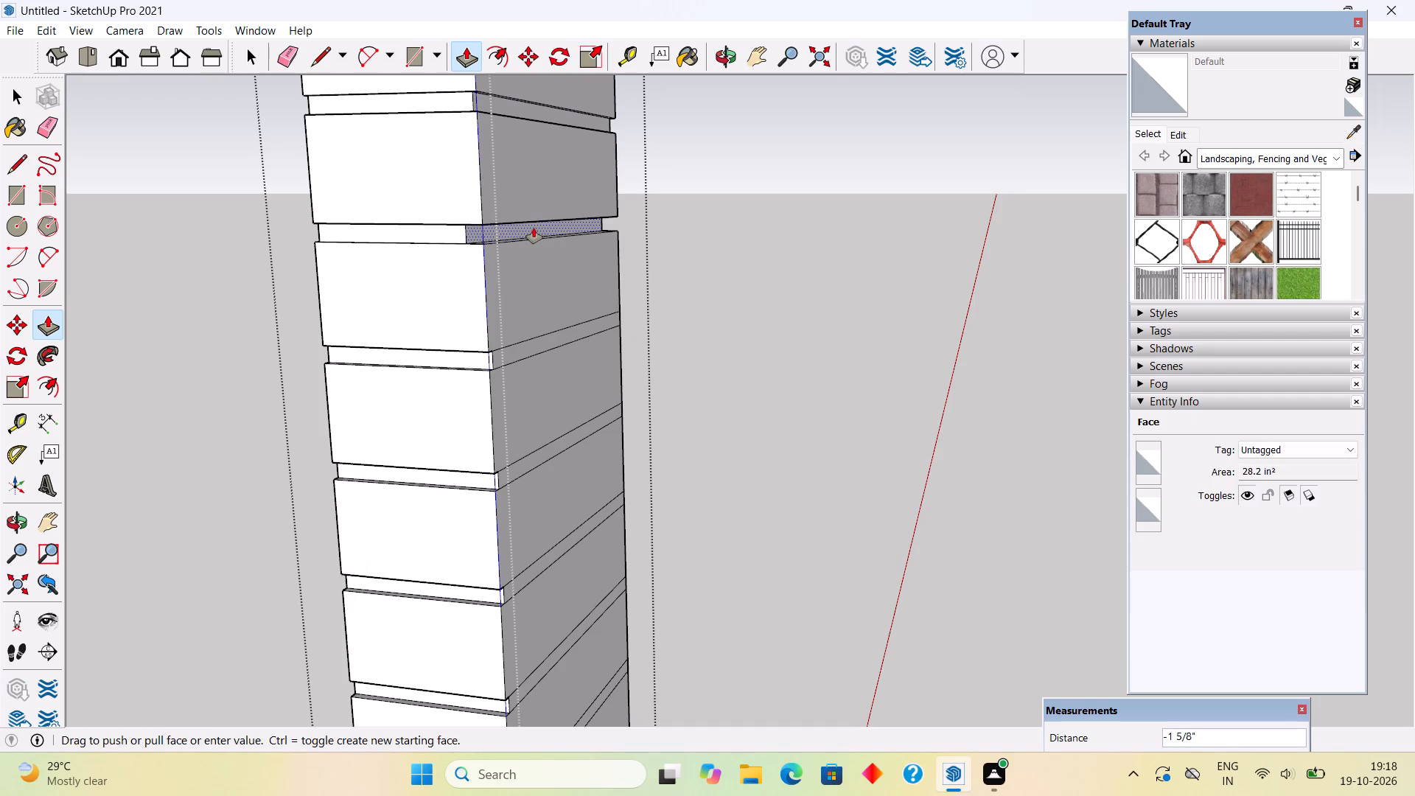
{"action": "type", "text": ".5\""}
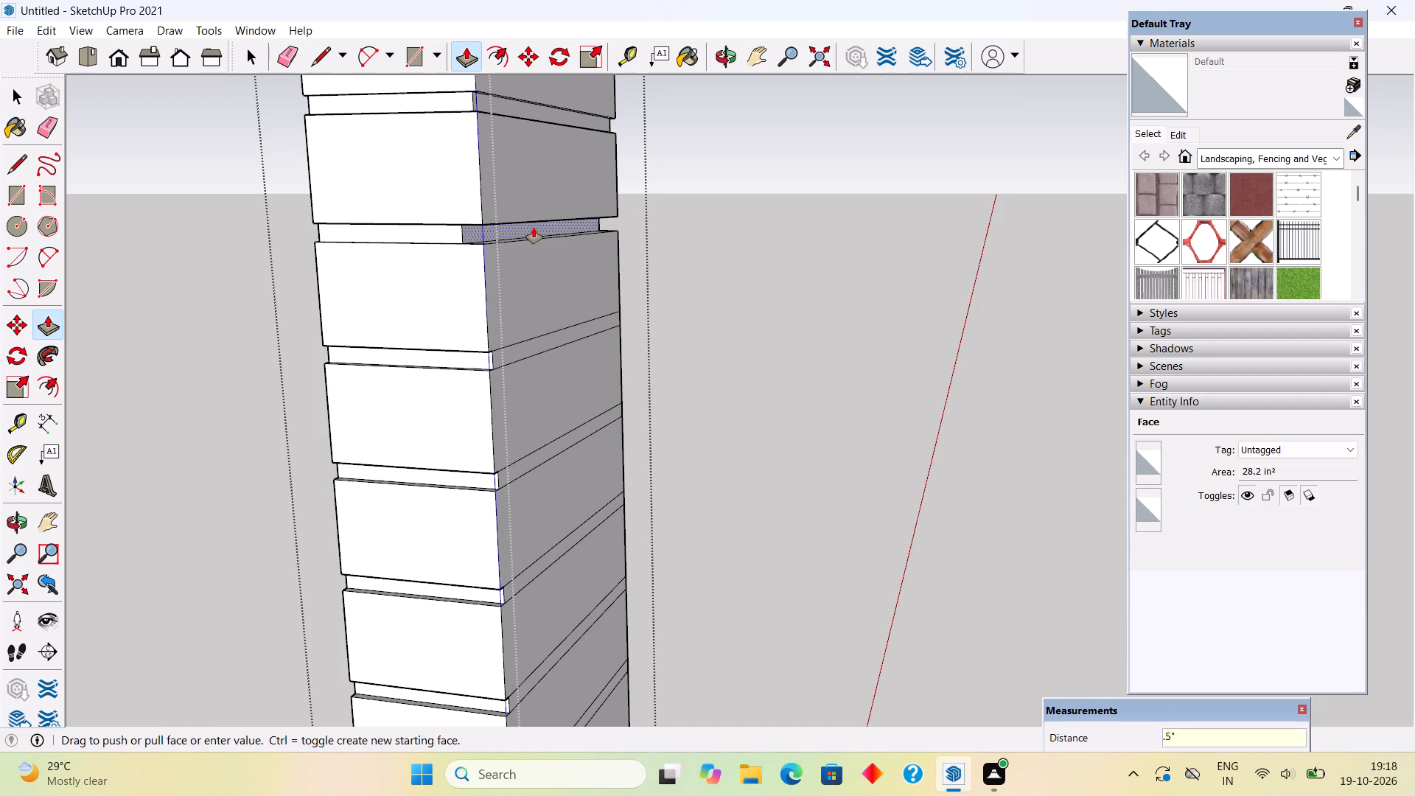
{"action": "scroll", "coordinate": [534, 277], "scroll_direction": "down", "scroll_amount": 1}
{"action": "middle_click_drag", "start_coordinate": [536, 301], "coordinate": [530, 388]}
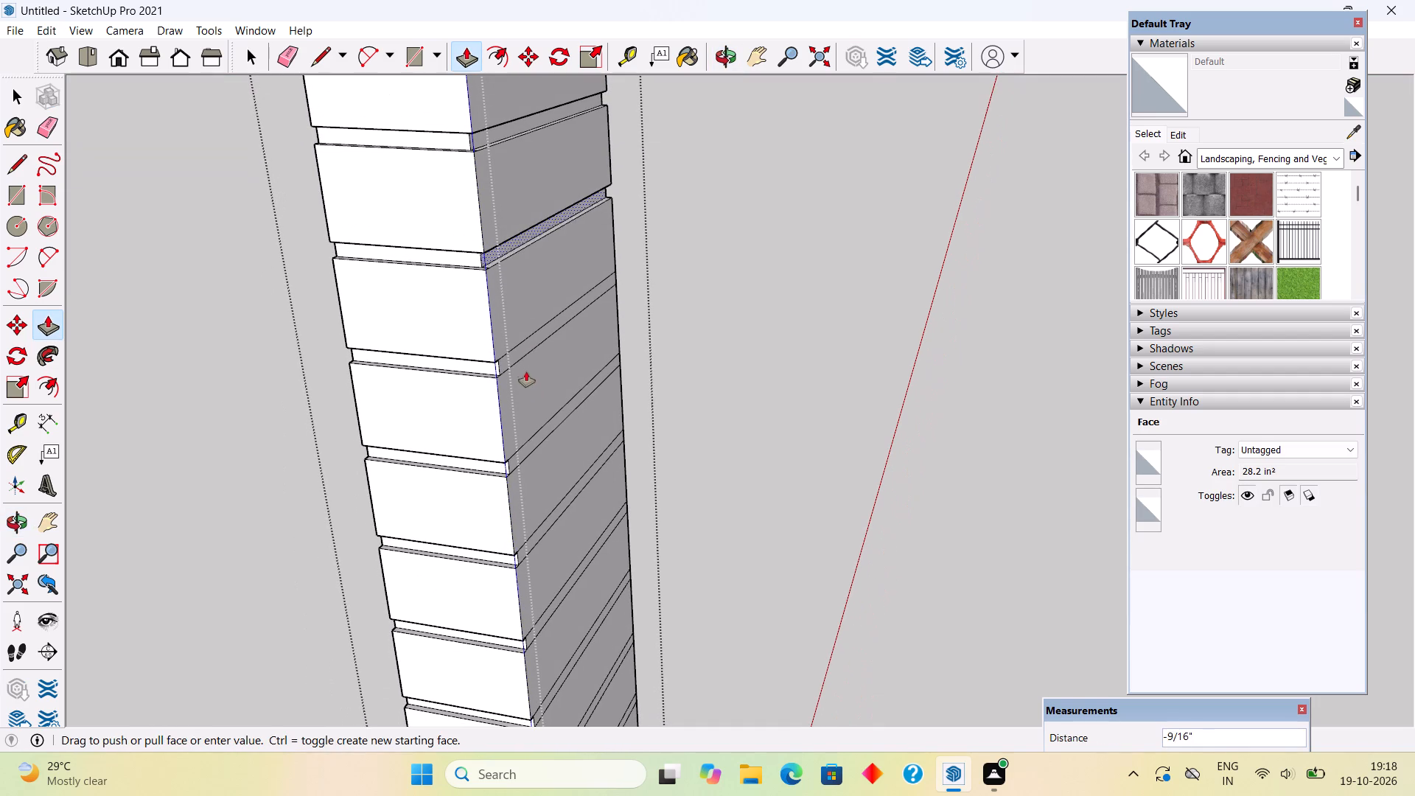
{"action": "type", "text": ".5\""}
{"action": "key", "text": "Return"}
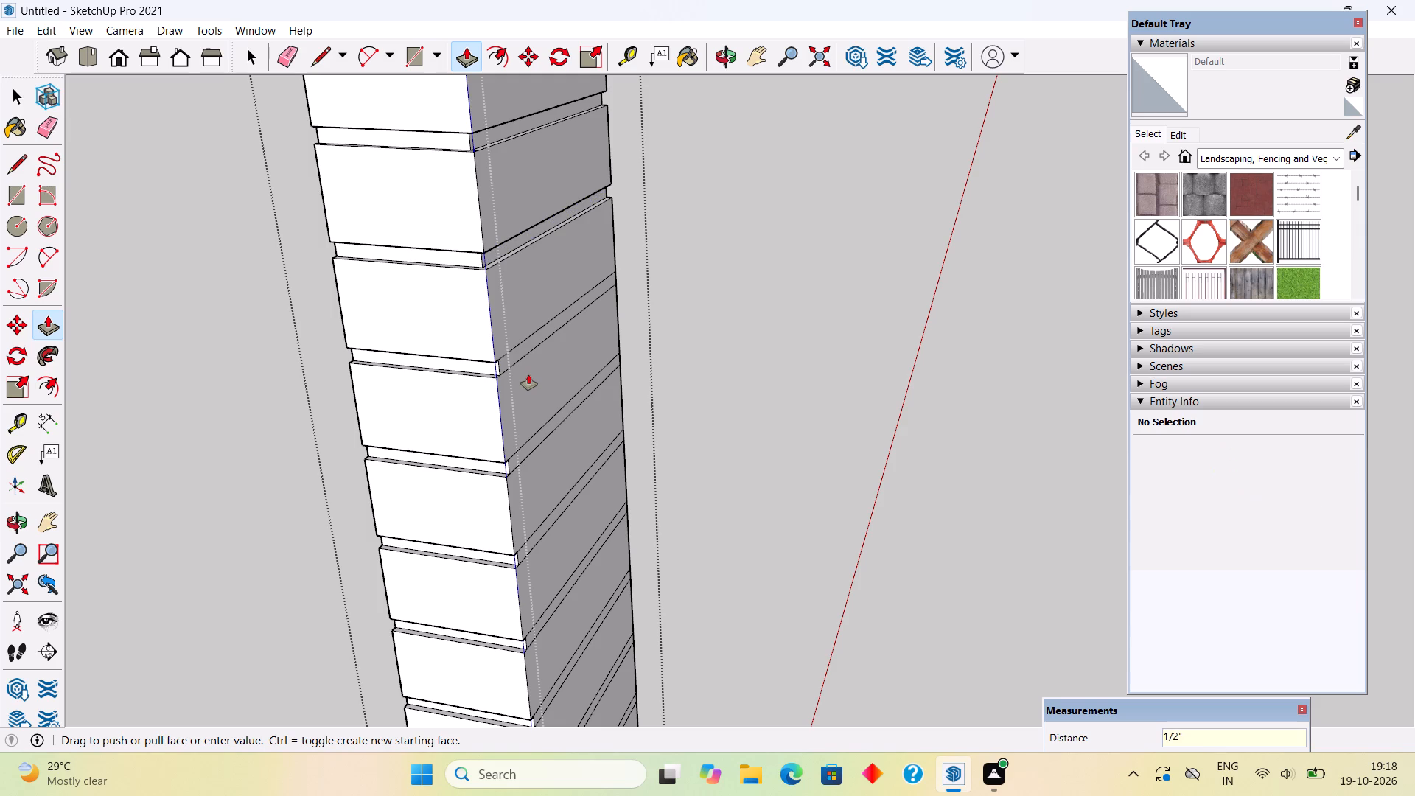
Push the sixth and seventh thin strips from the top of the same column face inward by 0.5" each.
{"action": "scroll", "coordinate": [550, 317], "scroll_direction": "up", "scroll_amount": 8}
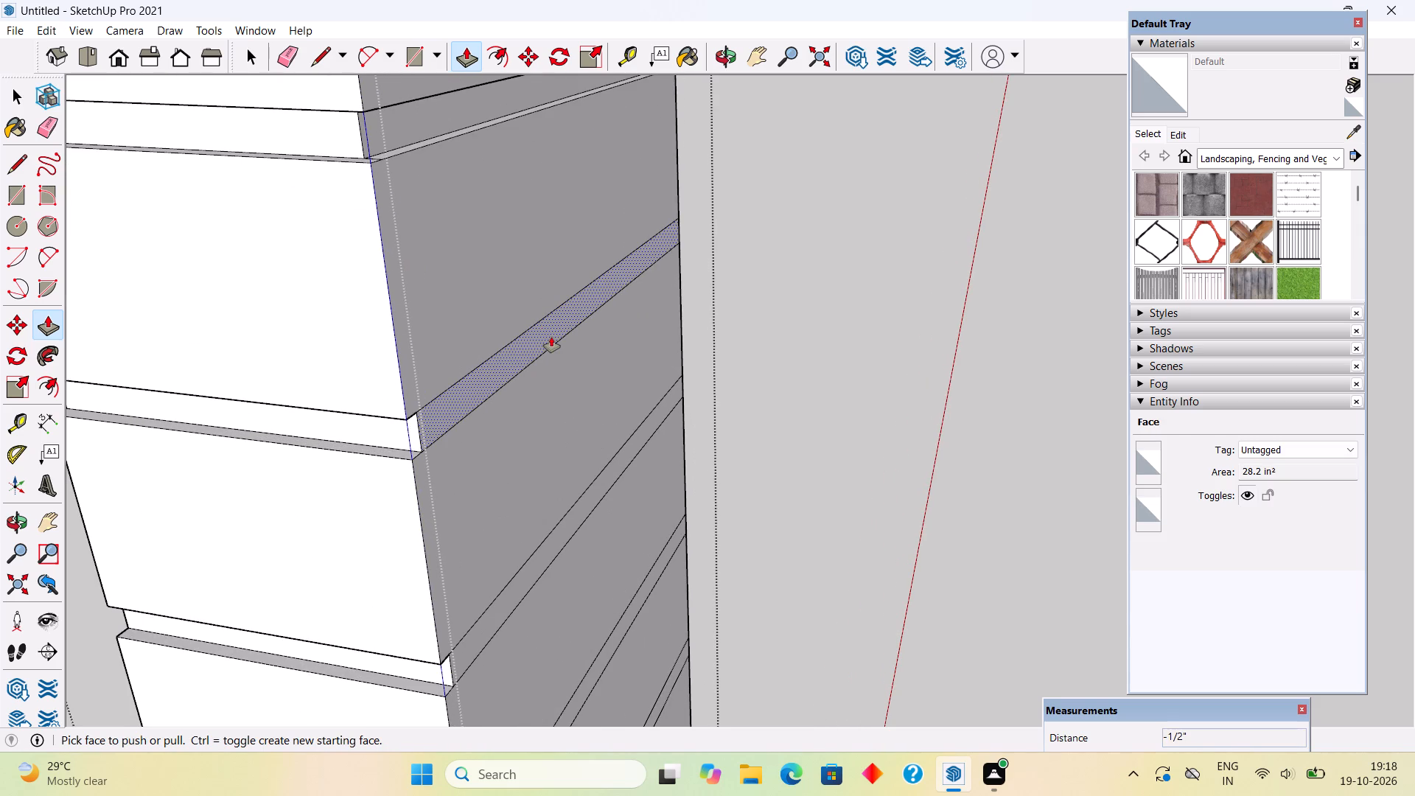
{"action": "left_click", "coordinate": [551, 337]}
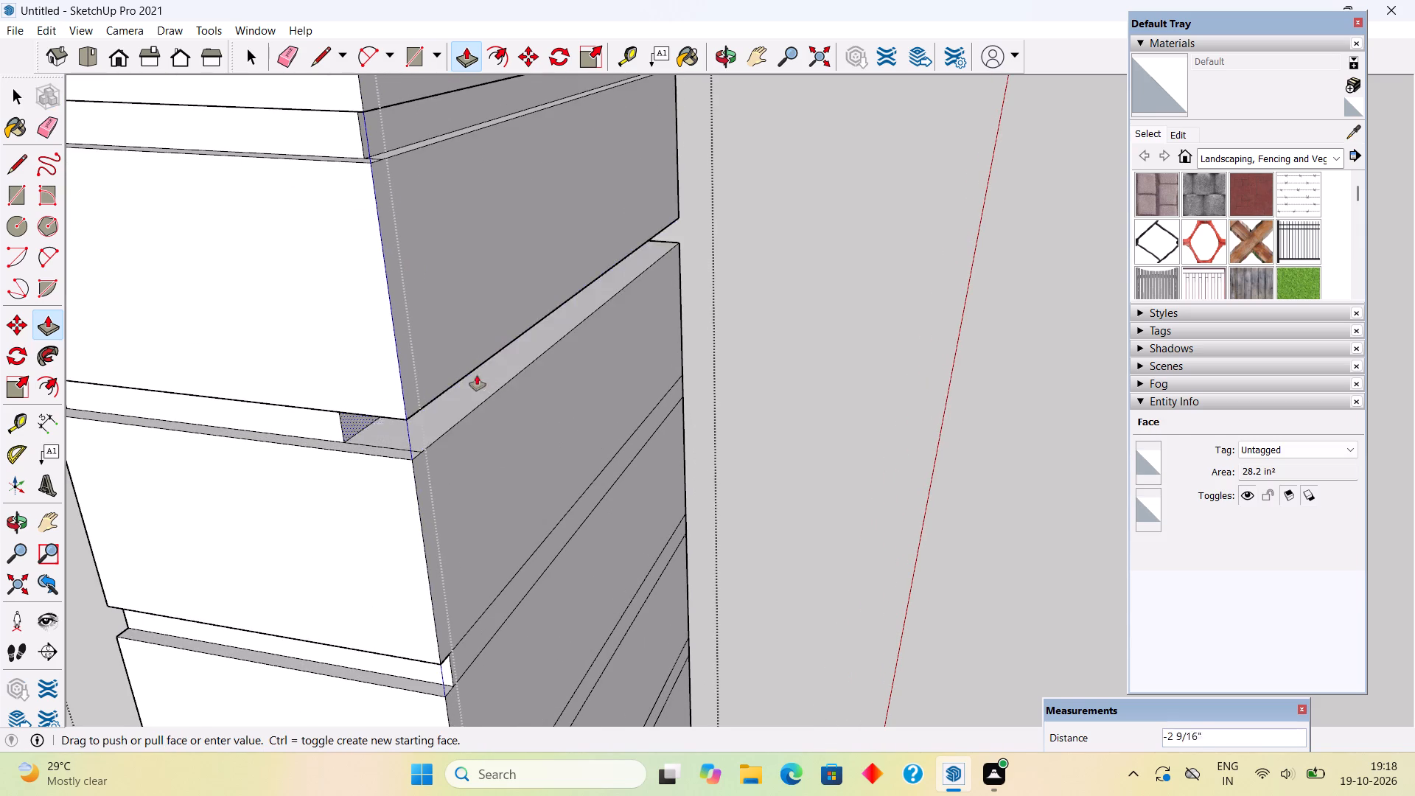
{"action": "type", "text": ".5\""}
{"action": "key", "text": "Return"}
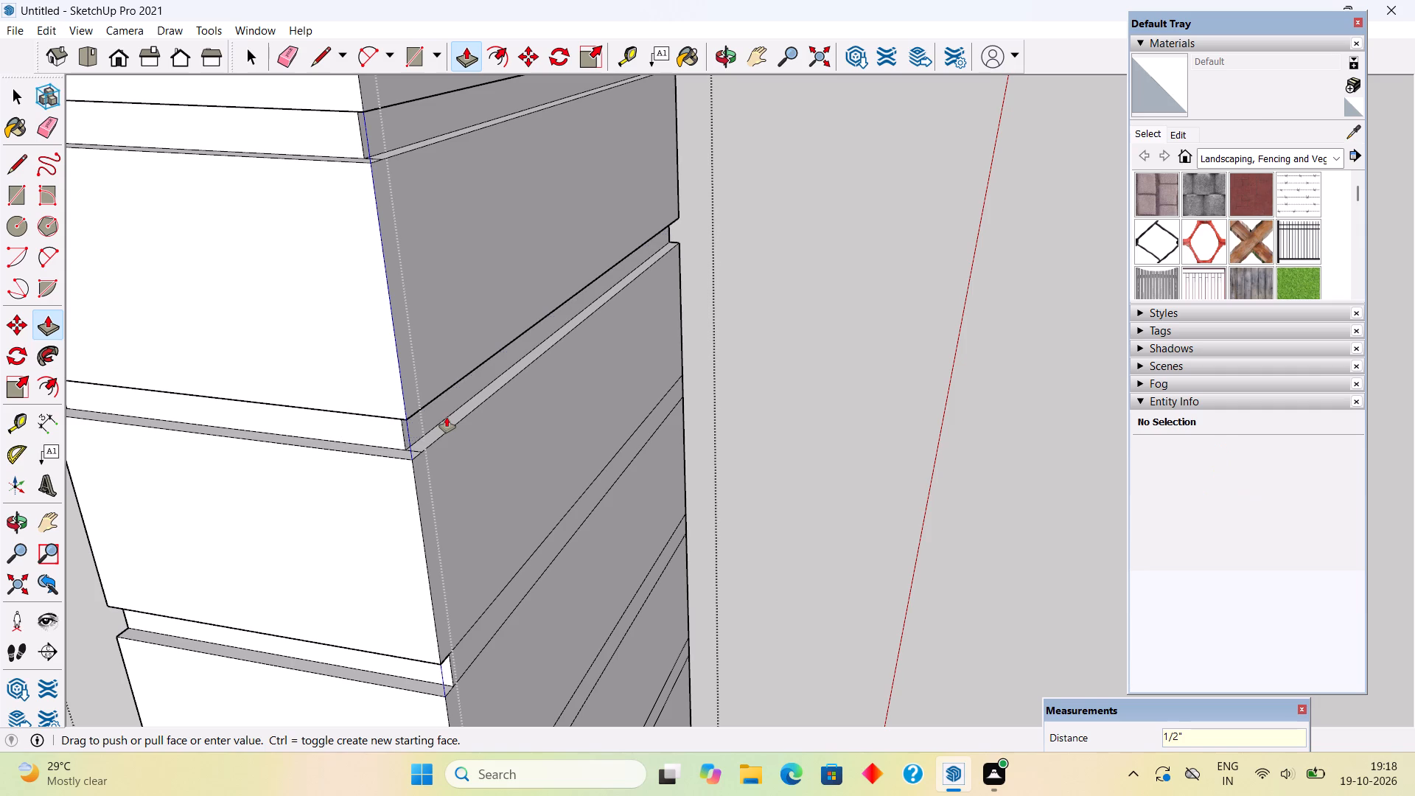
{"action": "scroll", "coordinate": [454, 419], "scroll_direction": "down", "scroll_amount": 10}
{"action": "scroll", "coordinate": [593, 781], "scroll_direction": "up", "scroll_amount": 6}
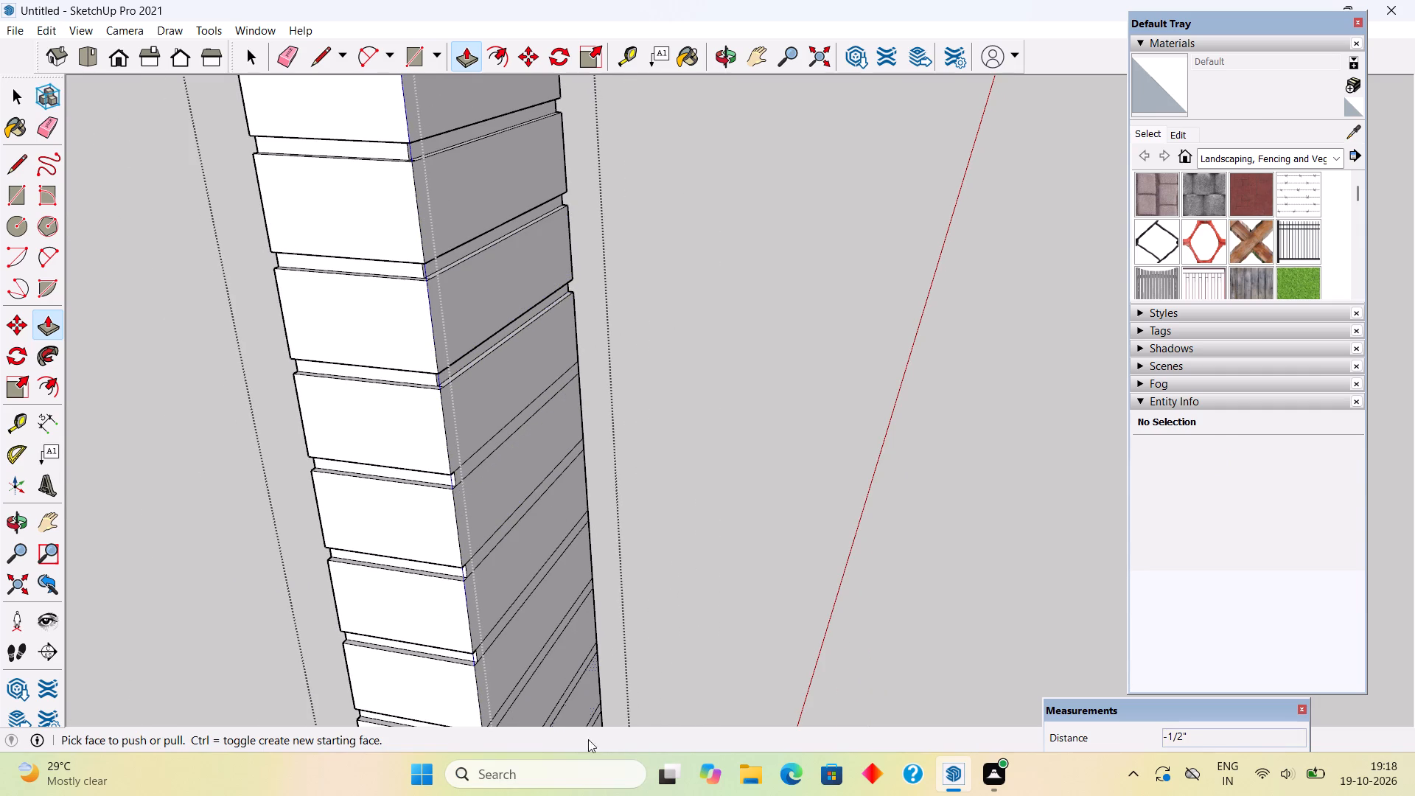
{"action": "scroll", "coordinate": [577, 660], "scroll_direction": "up", "scroll_amount": 5}
{"action": "scroll", "coordinate": [555, 575], "scroll_direction": "down", "scroll_amount": 4}
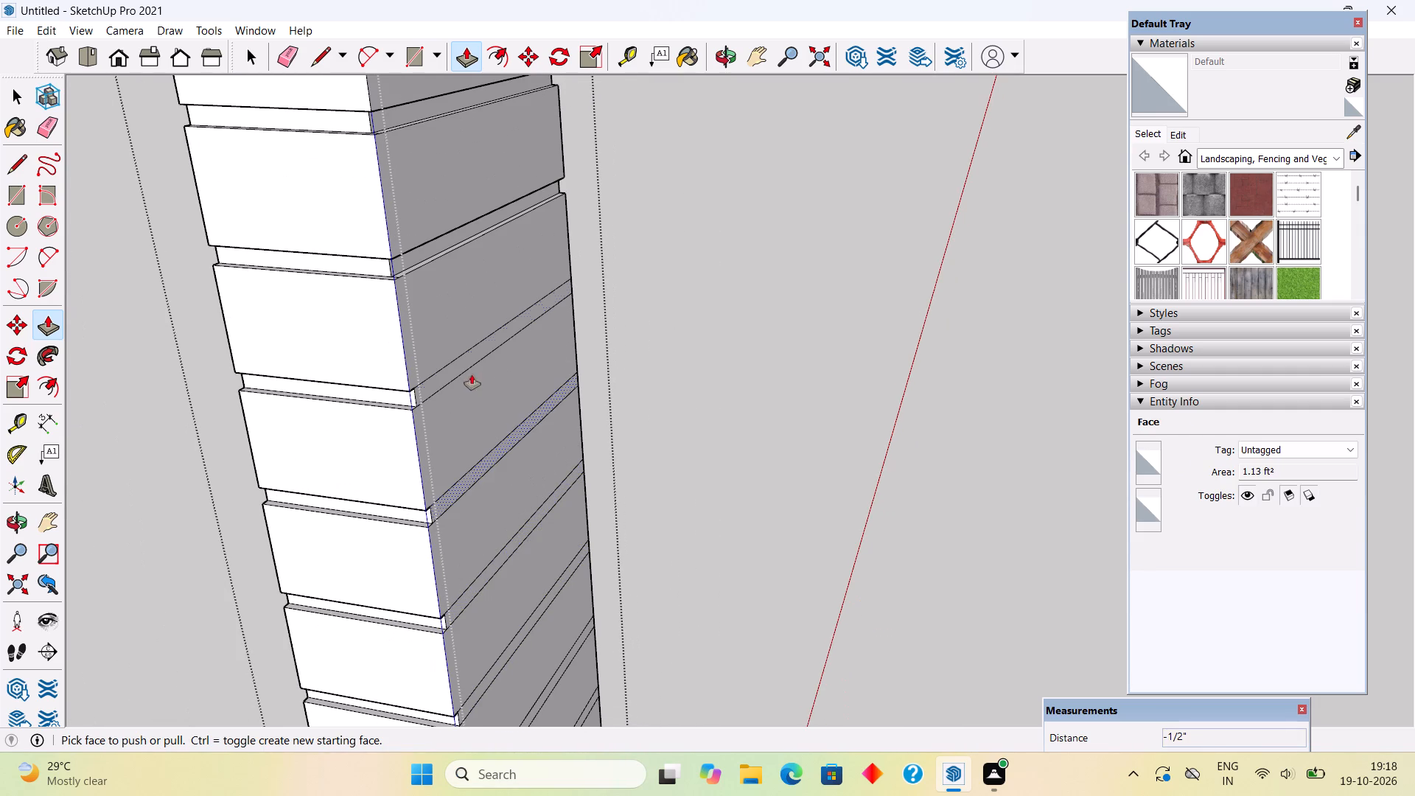
{"action": "left_click", "coordinate": [462, 362]}
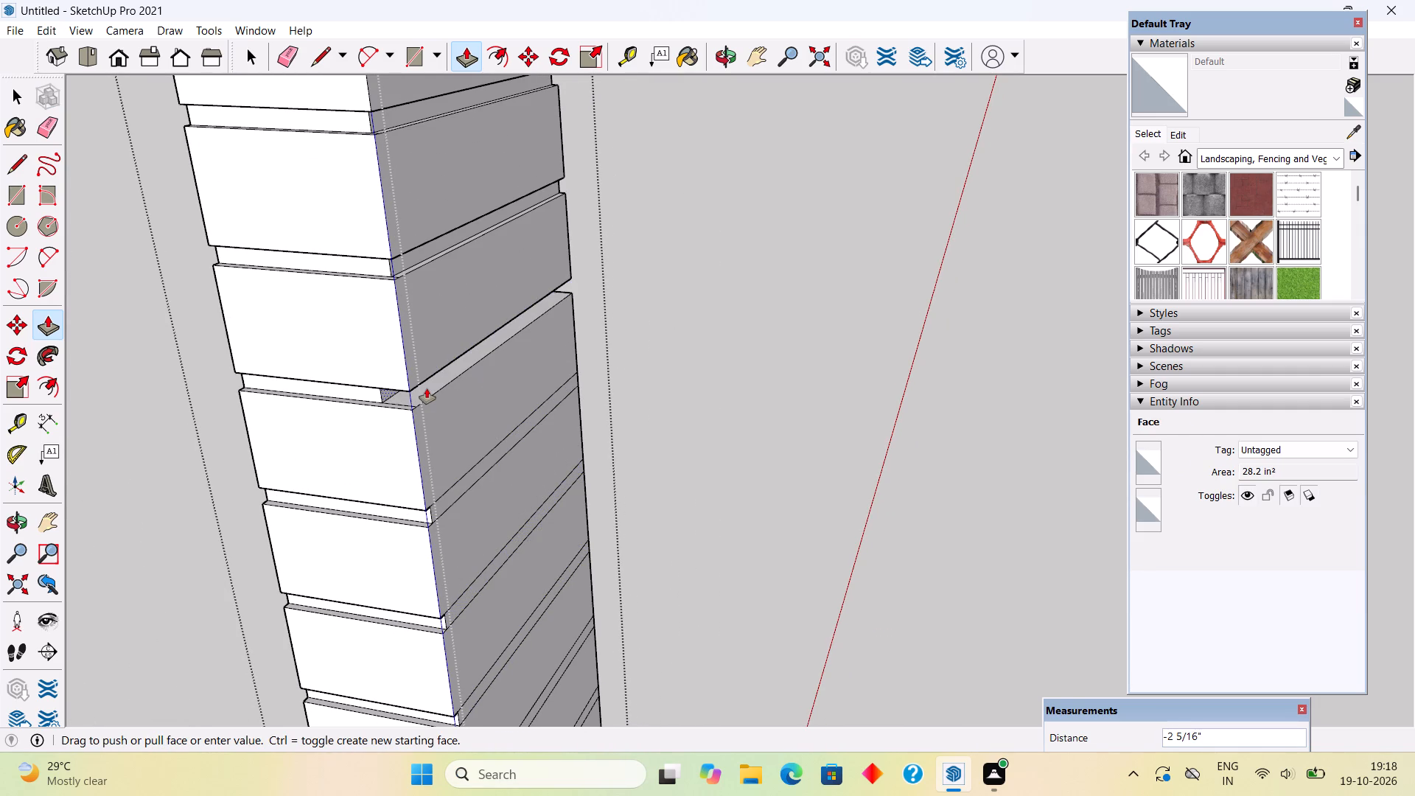
{"action": "type", "text": ".5\""}
{"action": "key", "text": "Return"}
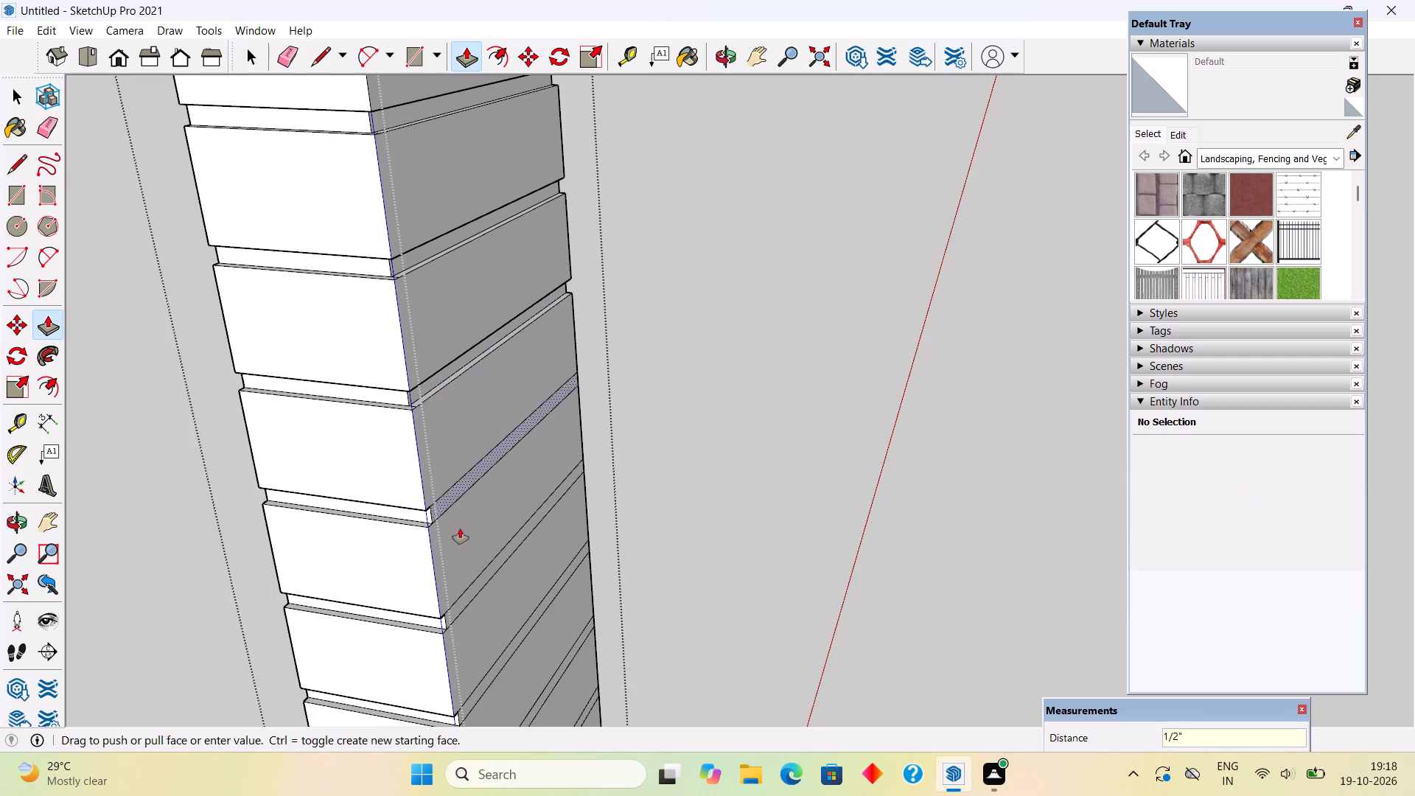
Push the eighth and ninth thin strips from the top of the same column face inward by 0.5" each.
{"action": "double_click", "coordinate": [433, 514]}
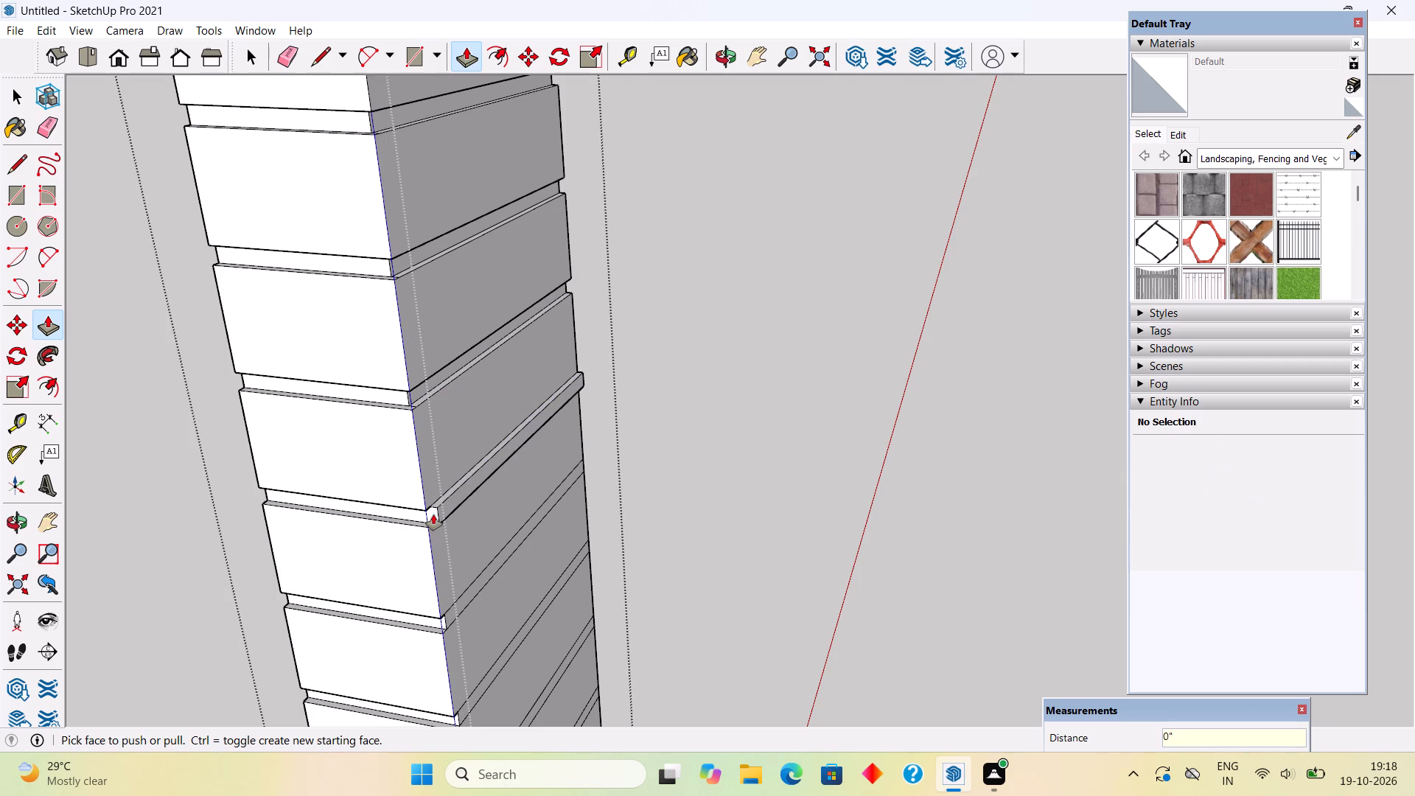
{"action": "key", "text": "ctrl+z"}
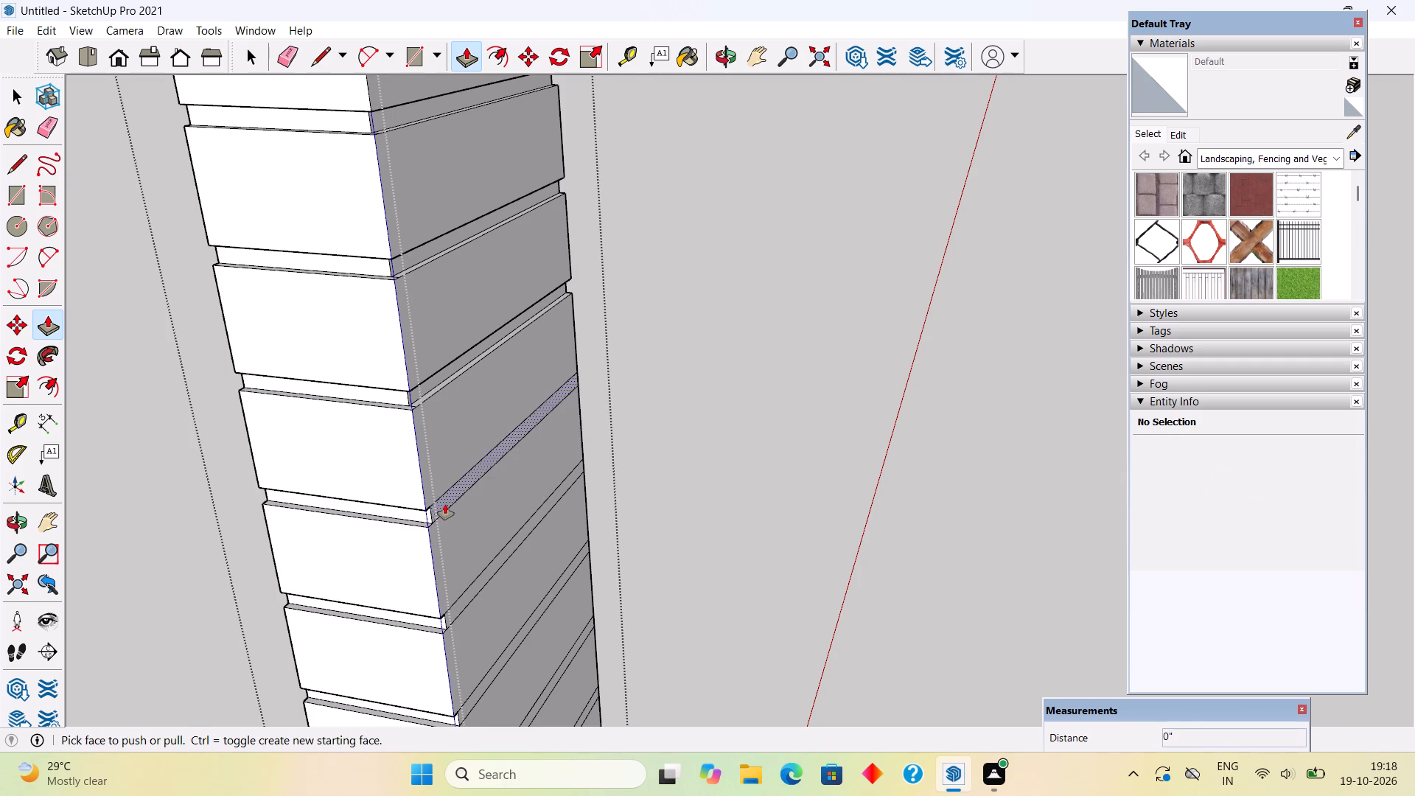
{"action": "left_click", "coordinate": [445, 504]}
{"action": "type", "text": ".5\""}
{"action": "key", "text": "Return"}
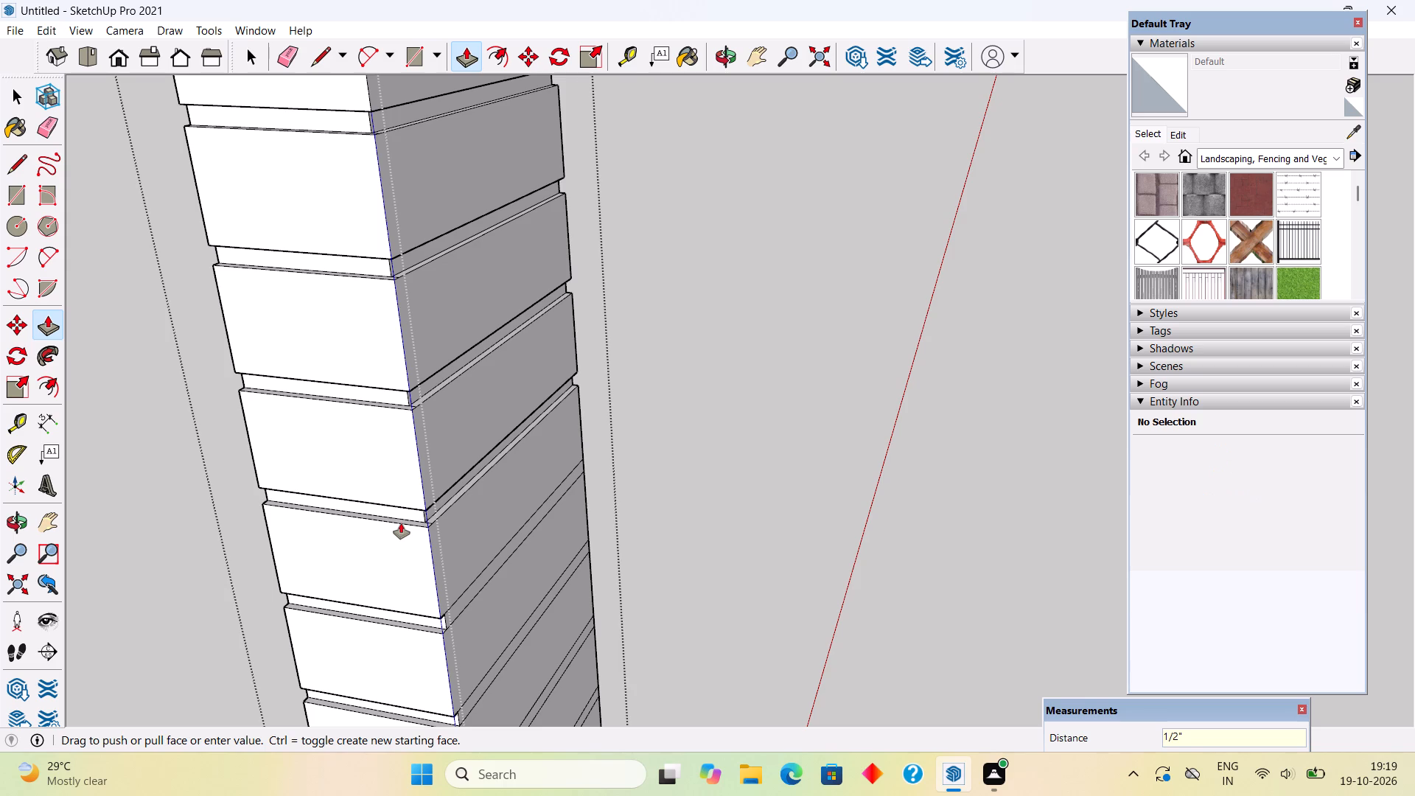
{"action": "left_click", "coordinate": [472, 598]}
{"action": "type", "text": ".5\""}
{"action": "key", "text": "Return"}
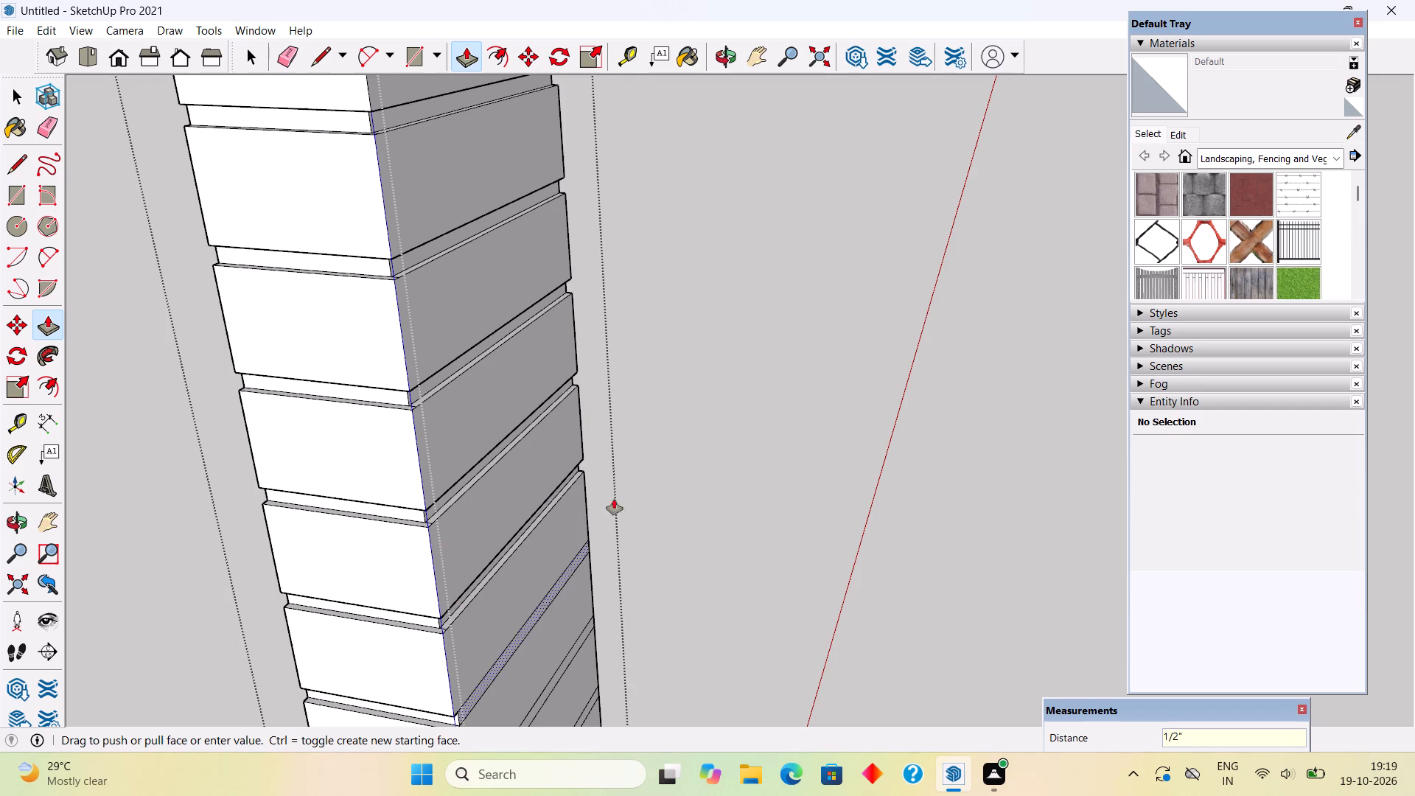
Push the tenth thin strip from the top of the same column face inward by 0.5".
{"action": "scroll", "coordinate": [514, 287], "scroll_direction": "down", "scroll_amount": 11}
{"action": "scroll", "coordinate": [542, 692], "scroll_direction": "up", "scroll_amount": 3}
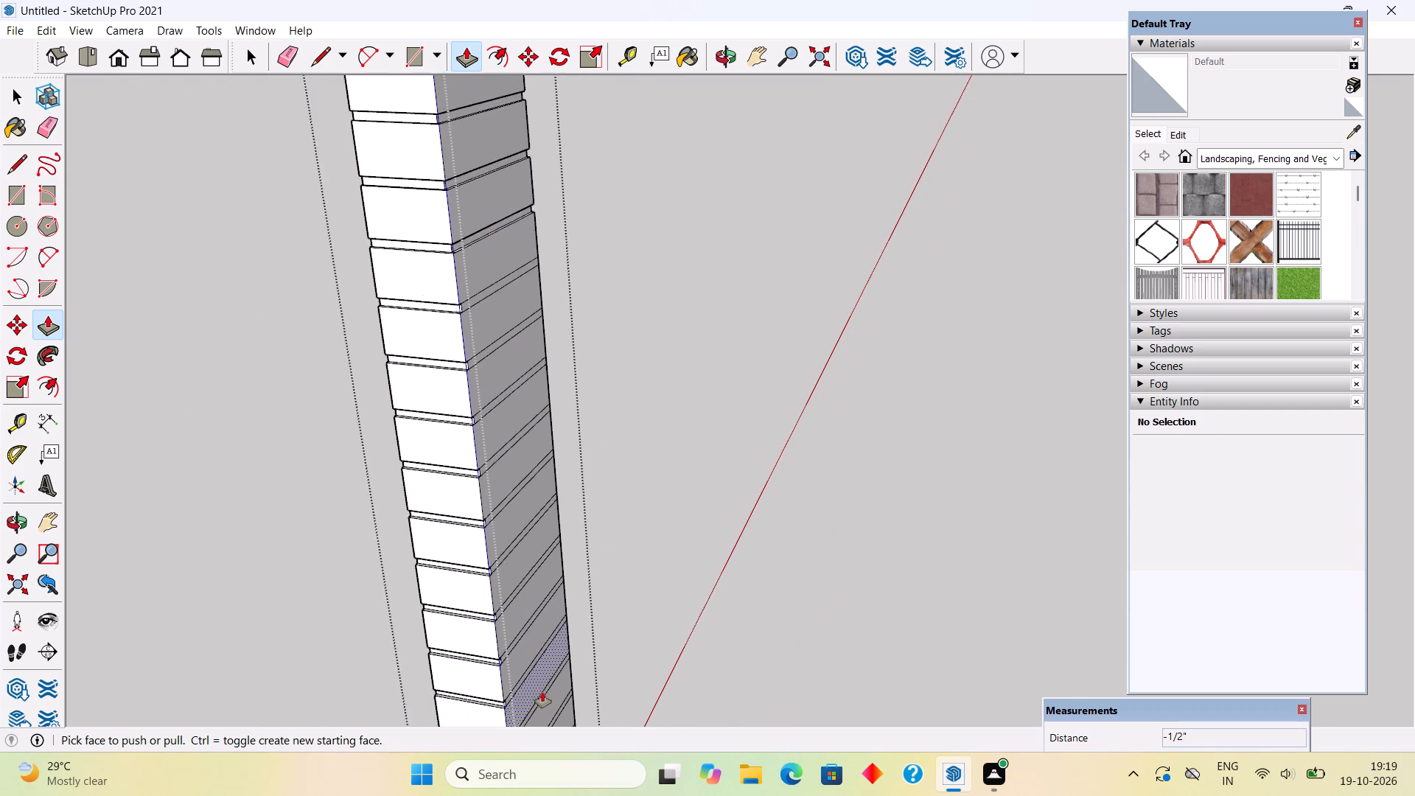
{"action": "scroll", "coordinate": [542, 692], "scroll_direction": "up", "scroll_amount": 3}
{"action": "scroll", "coordinate": [545, 681], "scroll_direction": "down", "scroll_amount": 4}
{"action": "scroll", "coordinate": [545, 681], "scroll_direction": "up", "scroll_amount": 3}
{"action": "scroll", "coordinate": [545, 669], "scroll_direction": "down", "scroll_amount": 1}
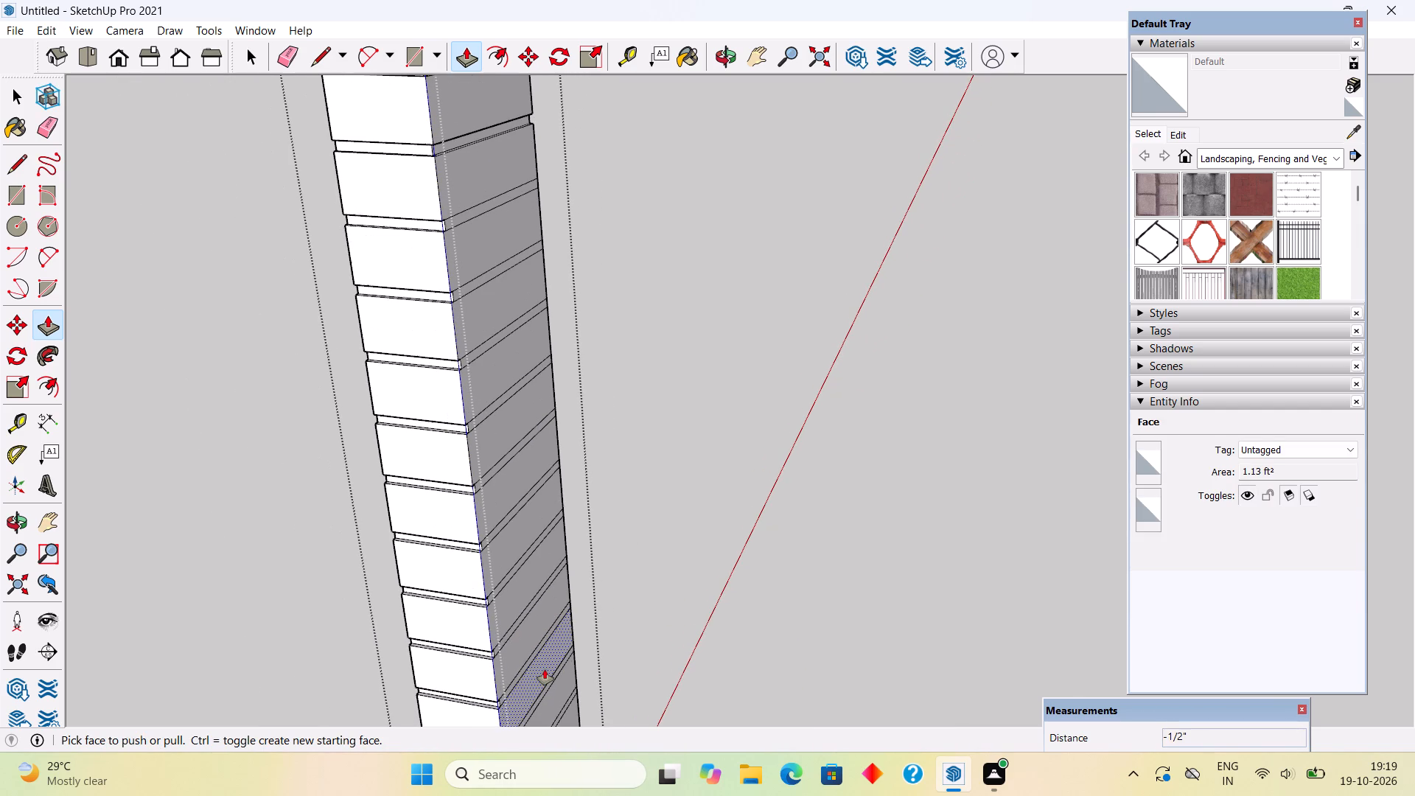
{"action": "scroll", "coordinate": [468, 188], "scroll_direction": "up", "scroll_amount": 4}
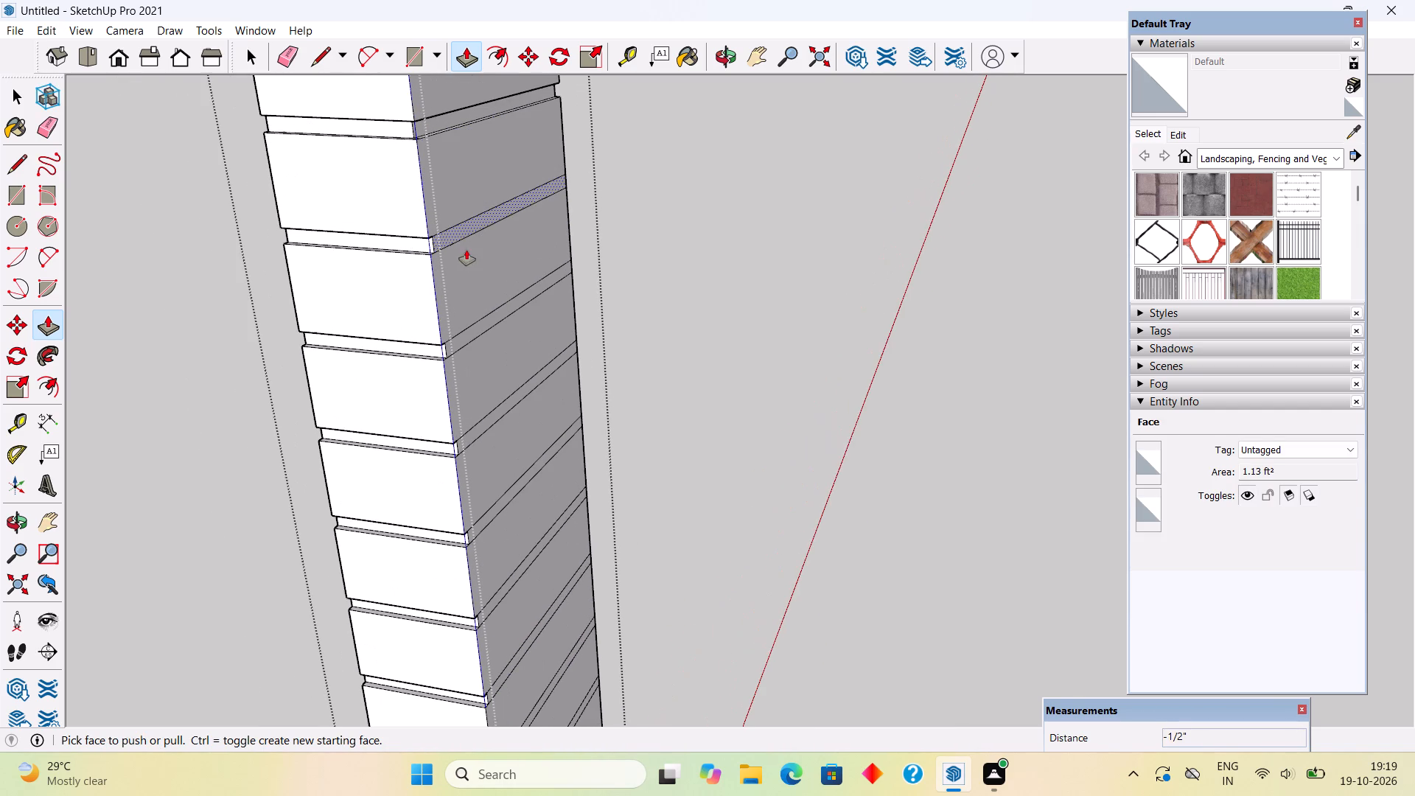
{"action": "left_click", "coordinate": [462, 231]}
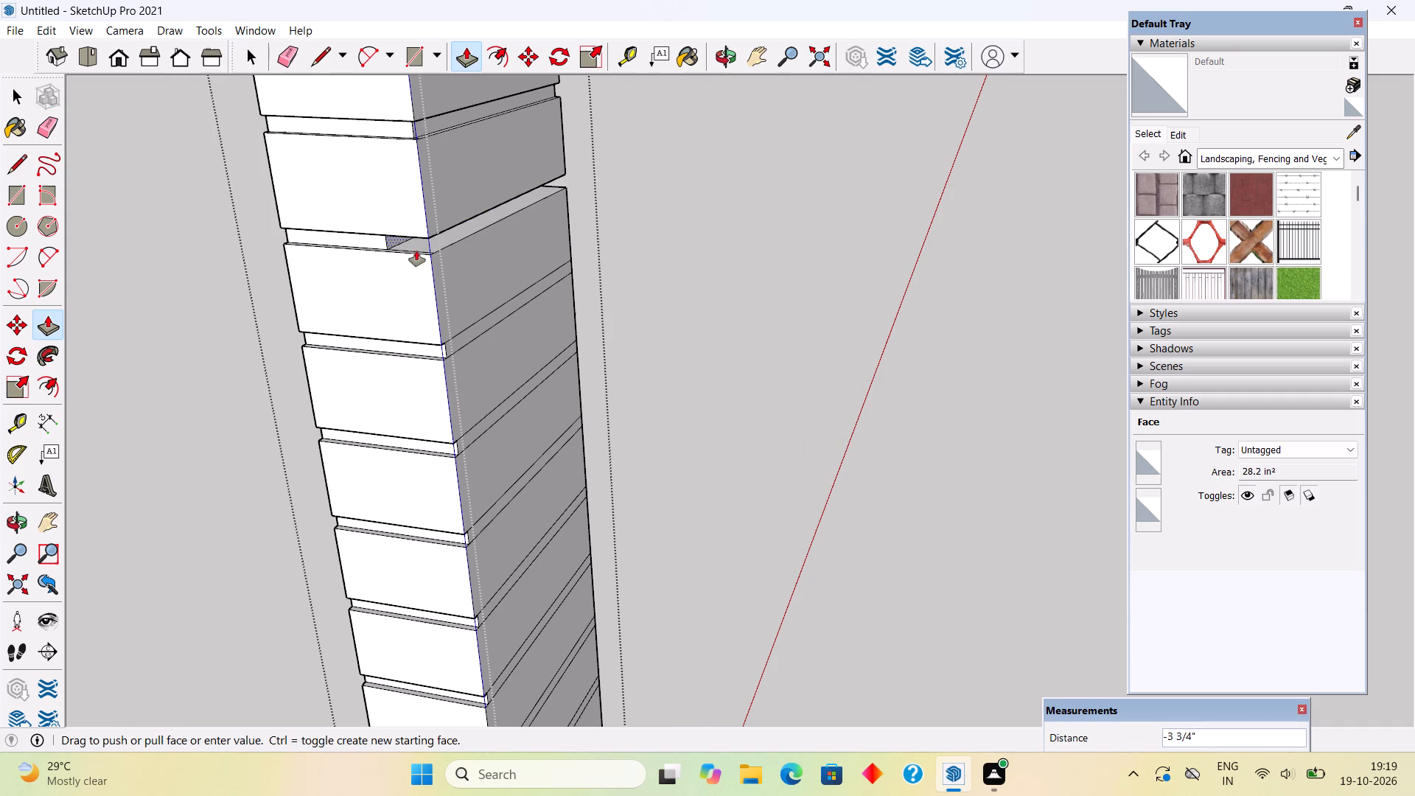
{"action": "type", "text": ".5\""}
{"action": "key", "text": "Return"}
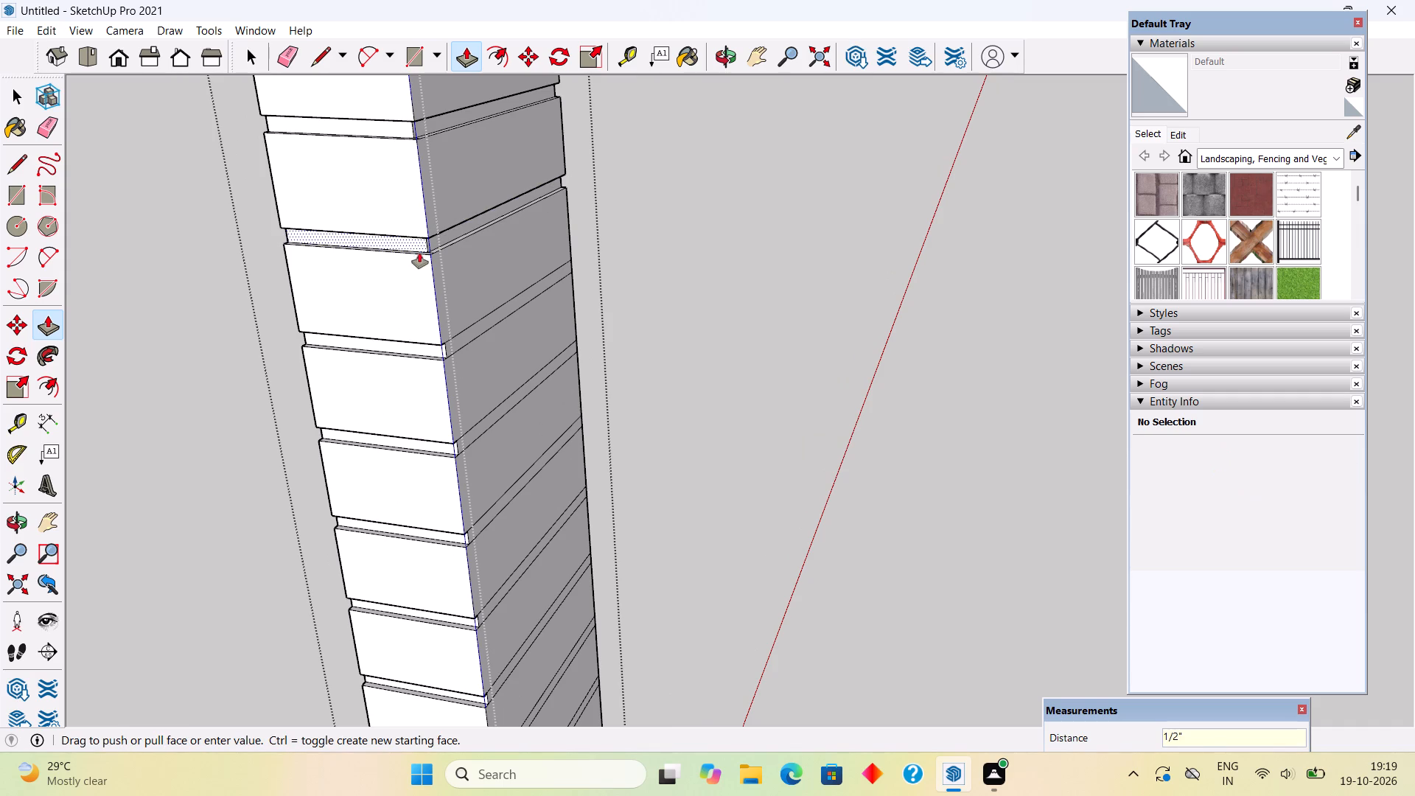
Push the eleventh and twelfth thin strips from the top of the same column face inward by 0.5" each.
{"action": "left_click", "coordinate": [481, 326]}
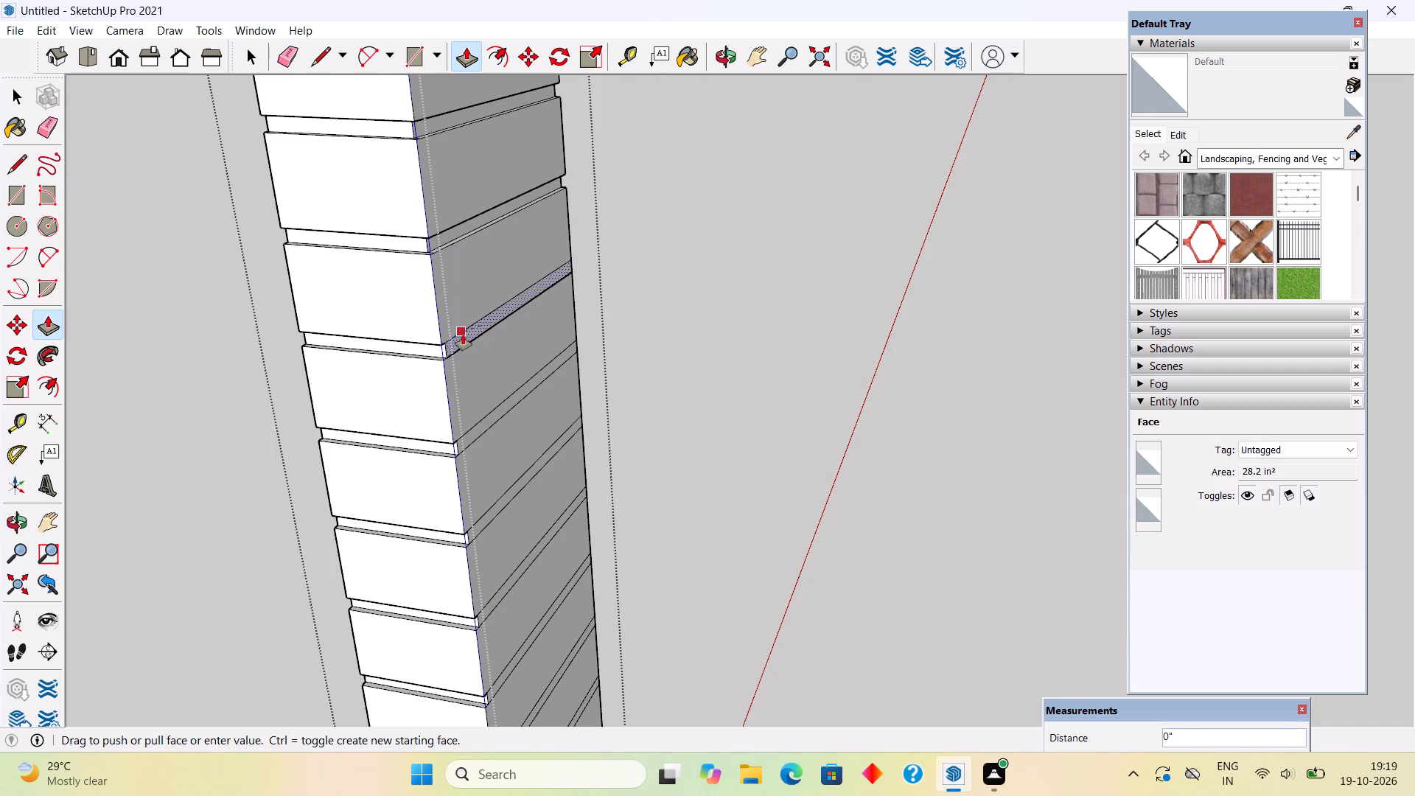
{"action": "type", "text": ".5\""}
{"action": "key", "text": "Return"}
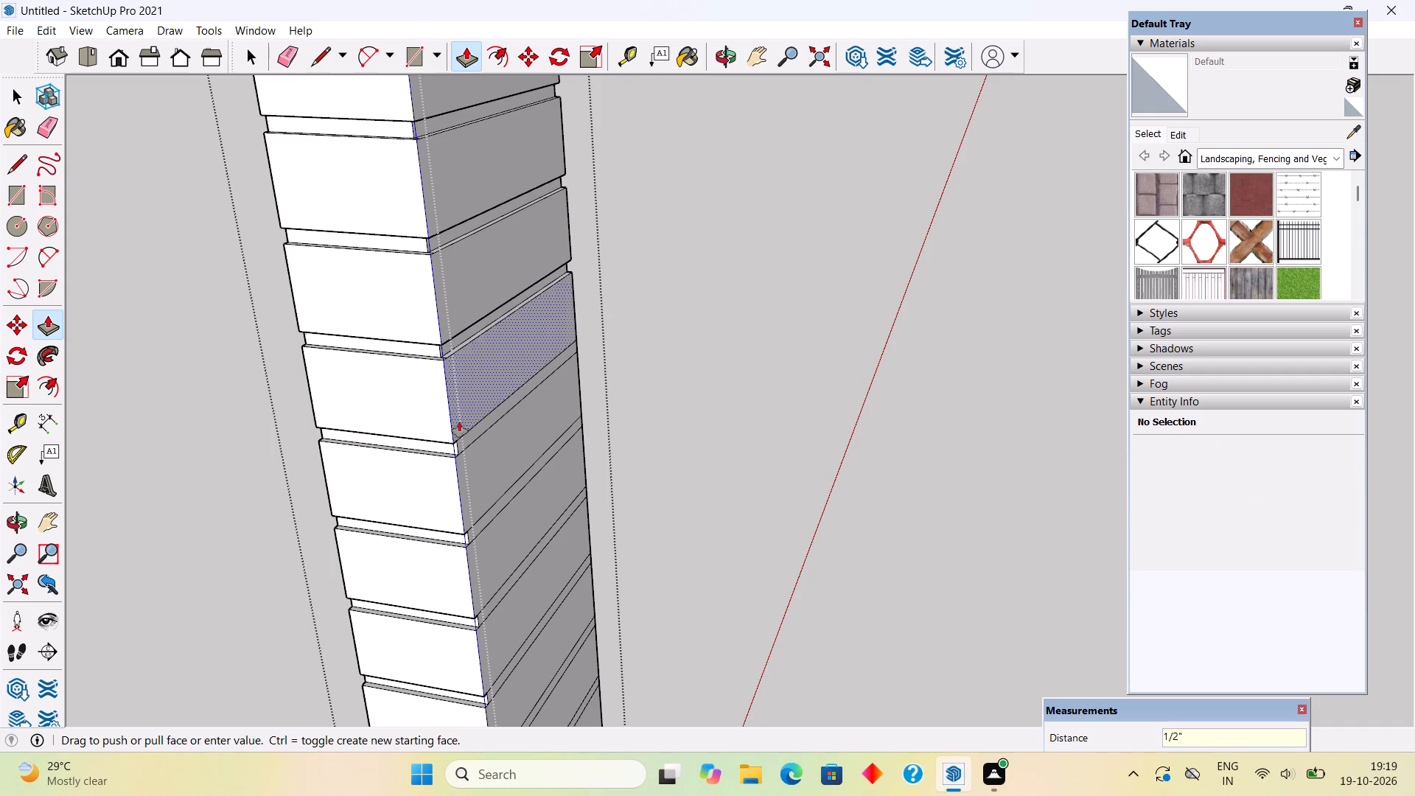
{"action": "left_click", "coordinate": [462, 439]}
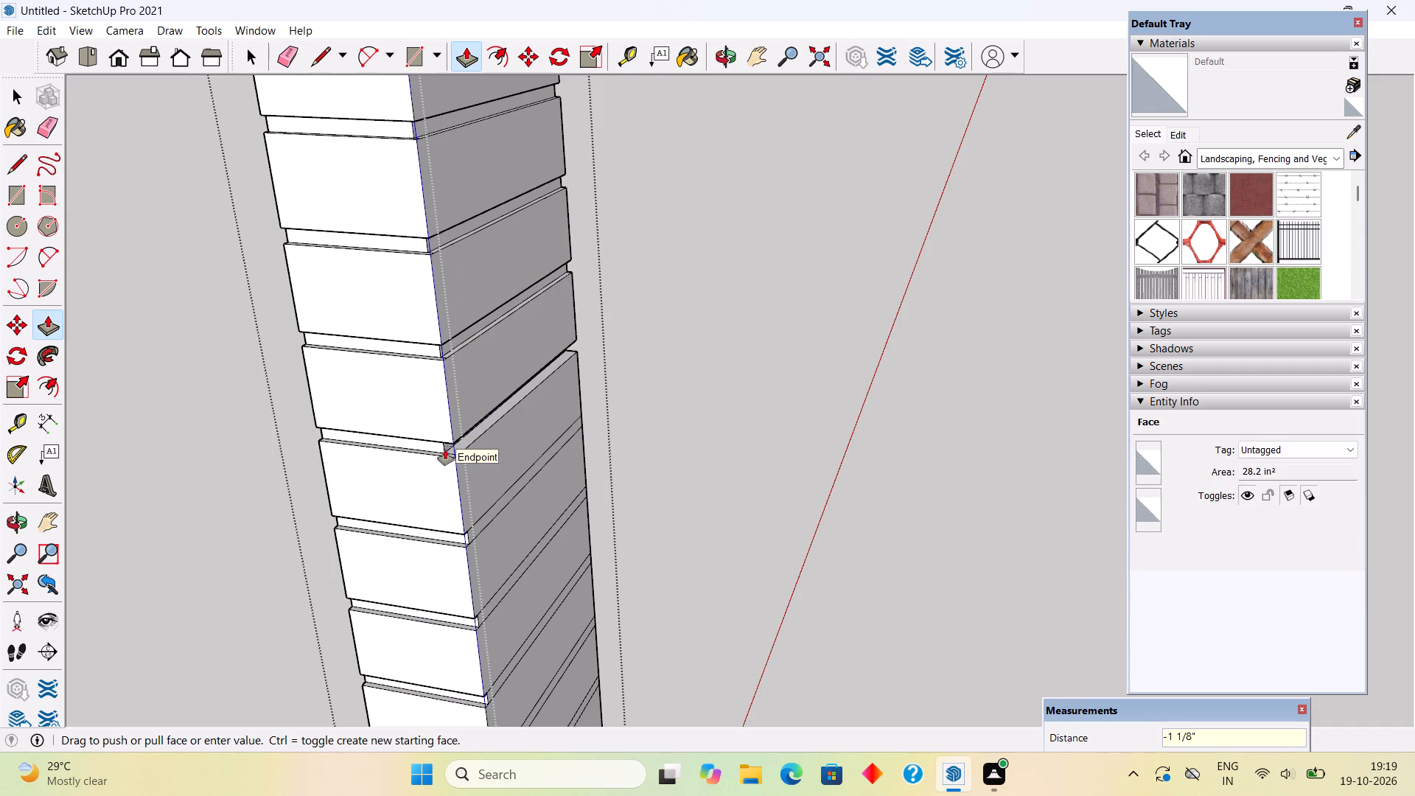
{"action": "type", "text": ".5\""}
{"action": "key", "text": "Return"}
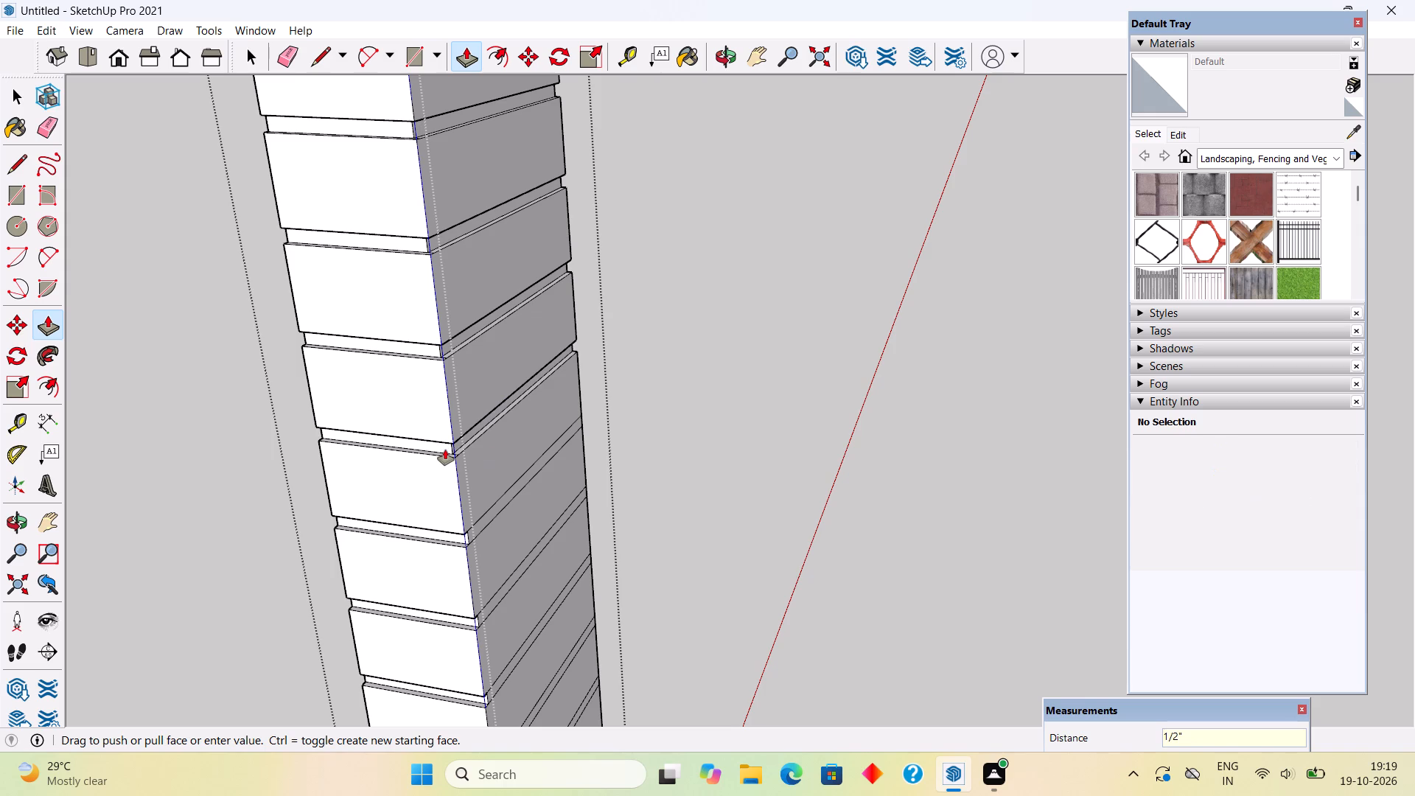
Push the thirteenth and fourteenth thin strips from the top of the same column face inward by 0.5" each.
{"action": "left_click", "coordinate": [483, 520]}
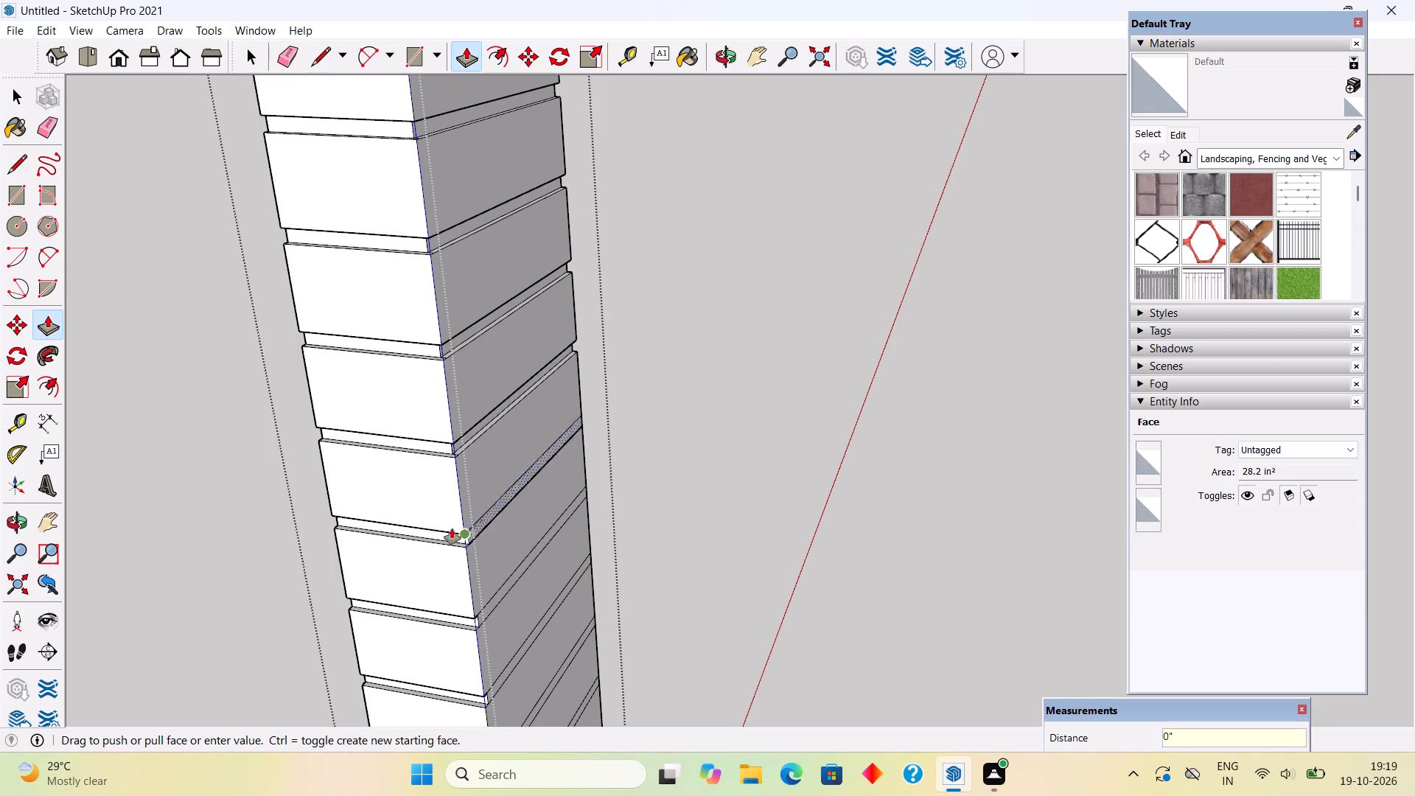
{"action": "type", "text": ".5\""}
{"action": "key", "text": "Return"}
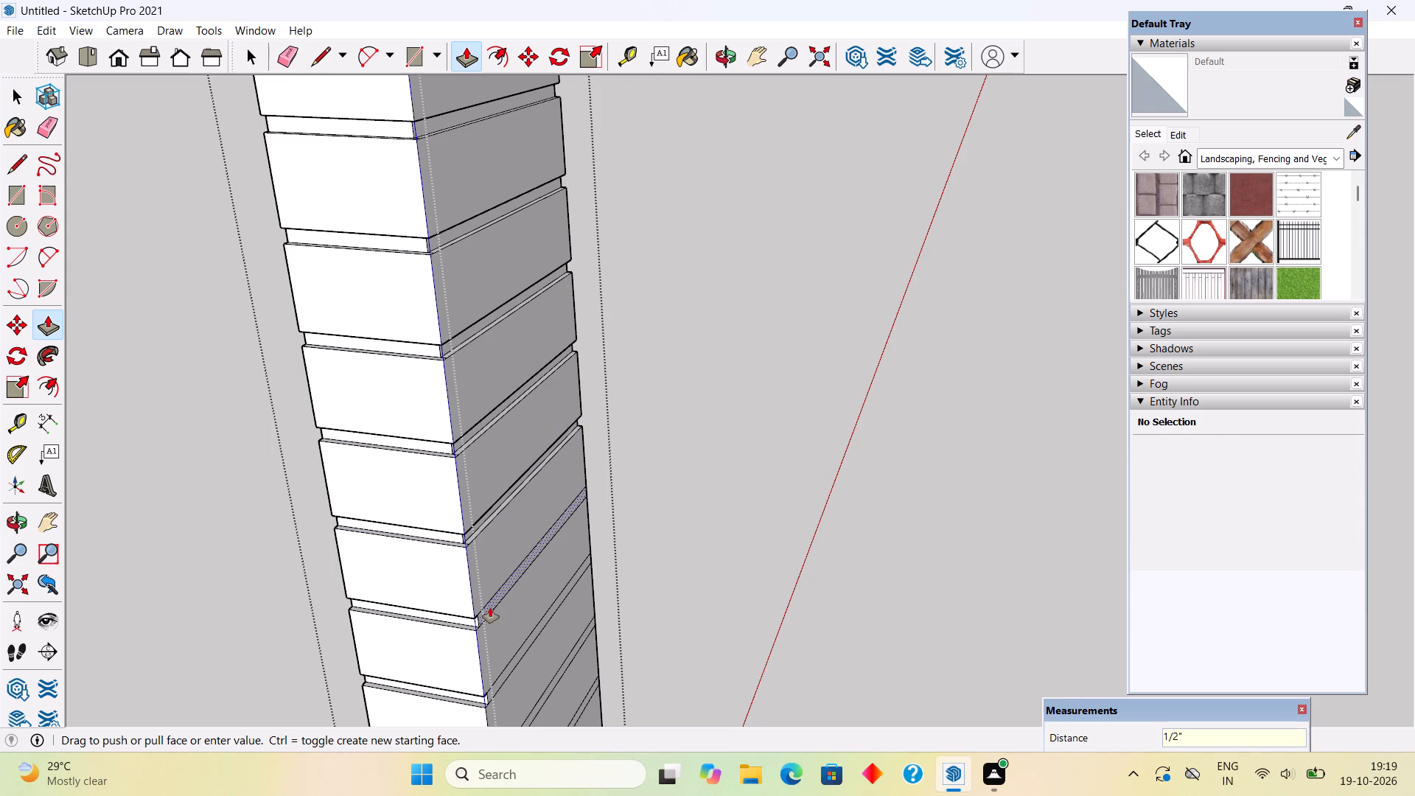
{"action": "left_click", "coordinate": [490, 608]}
{"action": "type", "text": ".5\""}
{"action": "key", "text": "Return"}
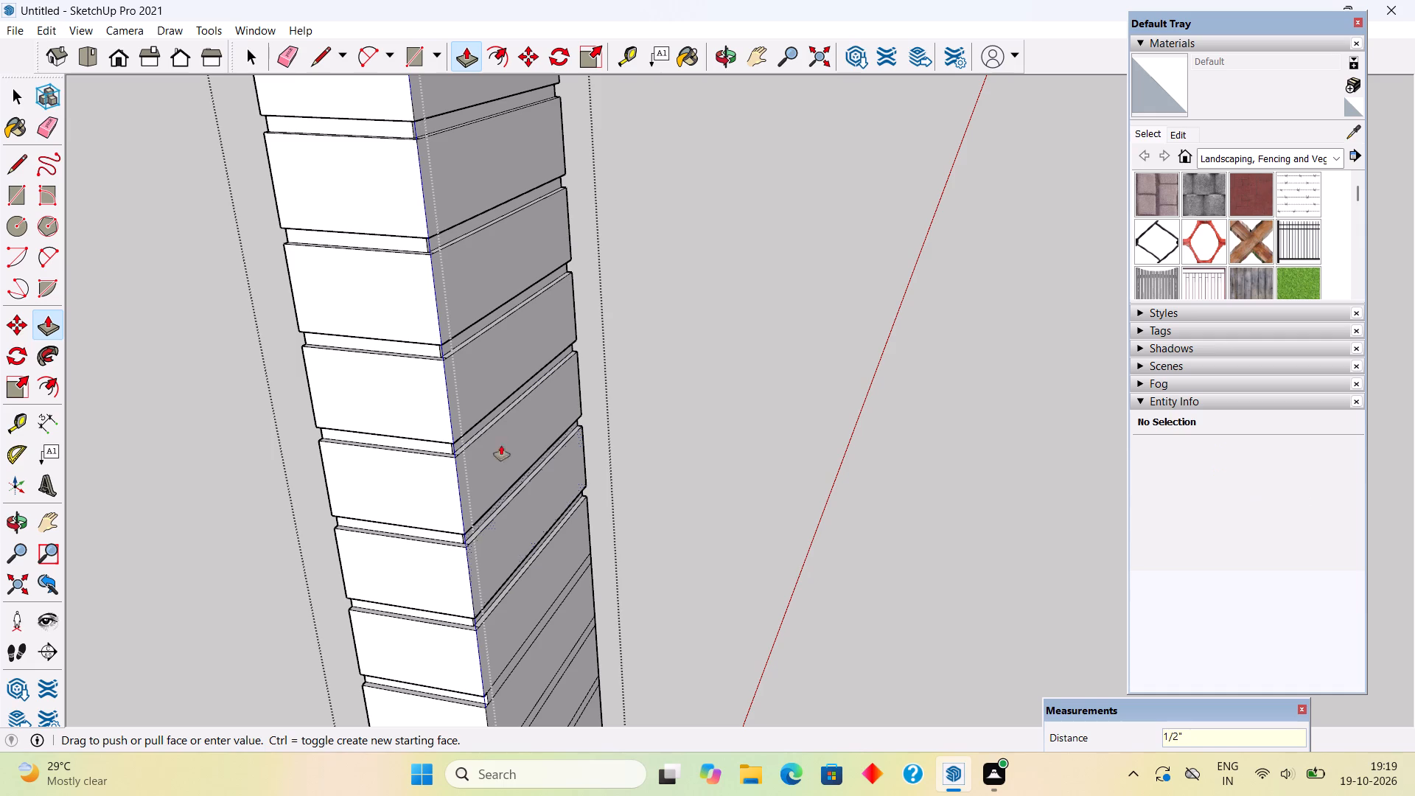
Push the fifteenth and sixteenth thin strips from the top of the same column face inward by 0.5" each.
{"action": "scroll", "coordinate": [487, 384], "scroll_direction": "down", "scroll_amount": 15}
{"action": "scroll", "coordinate": [517, 657], "scroll_direction": "up", "scroll_amount": 10}
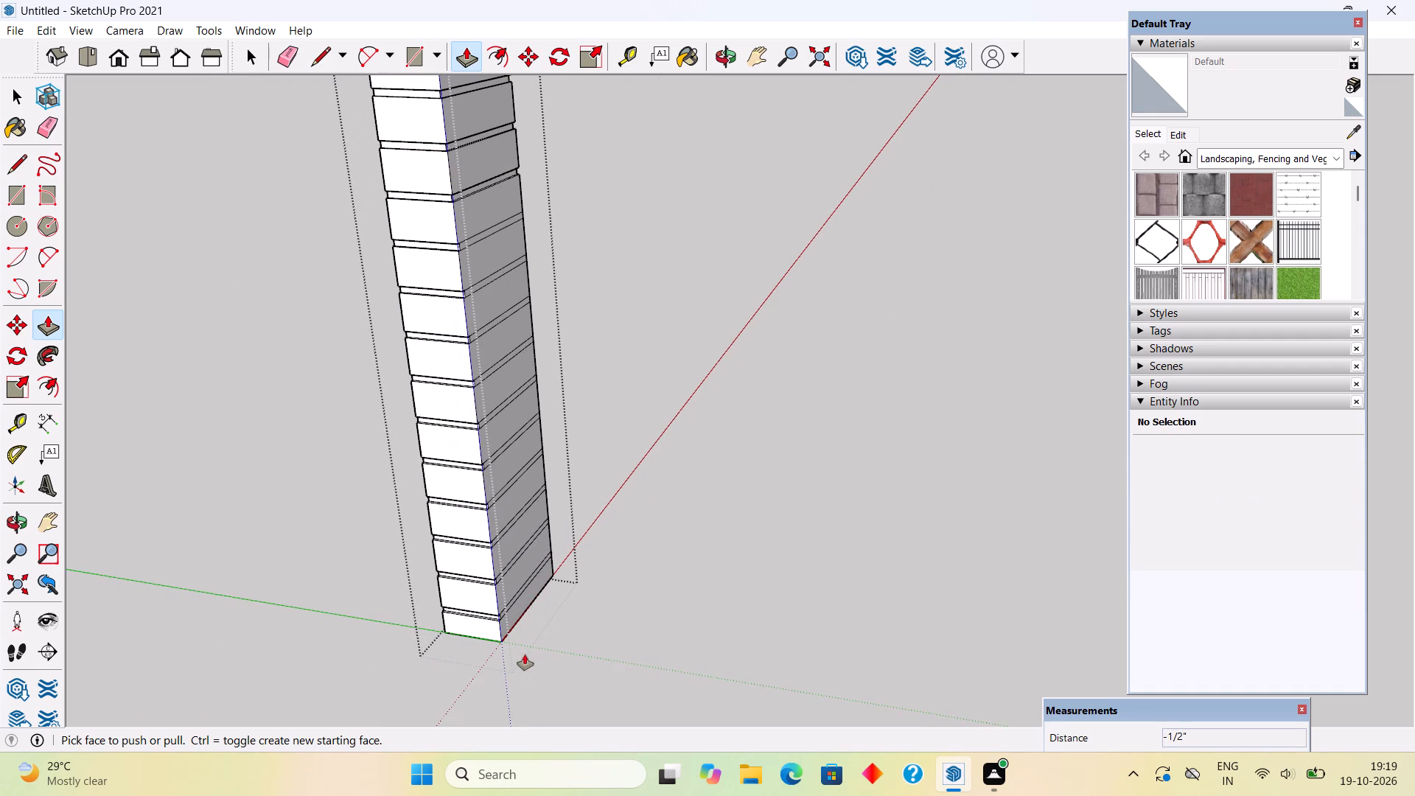
{"action": "scroll", "coordinate": [494, 186], "scroll_direction": "up", "scroll_amount": 4}
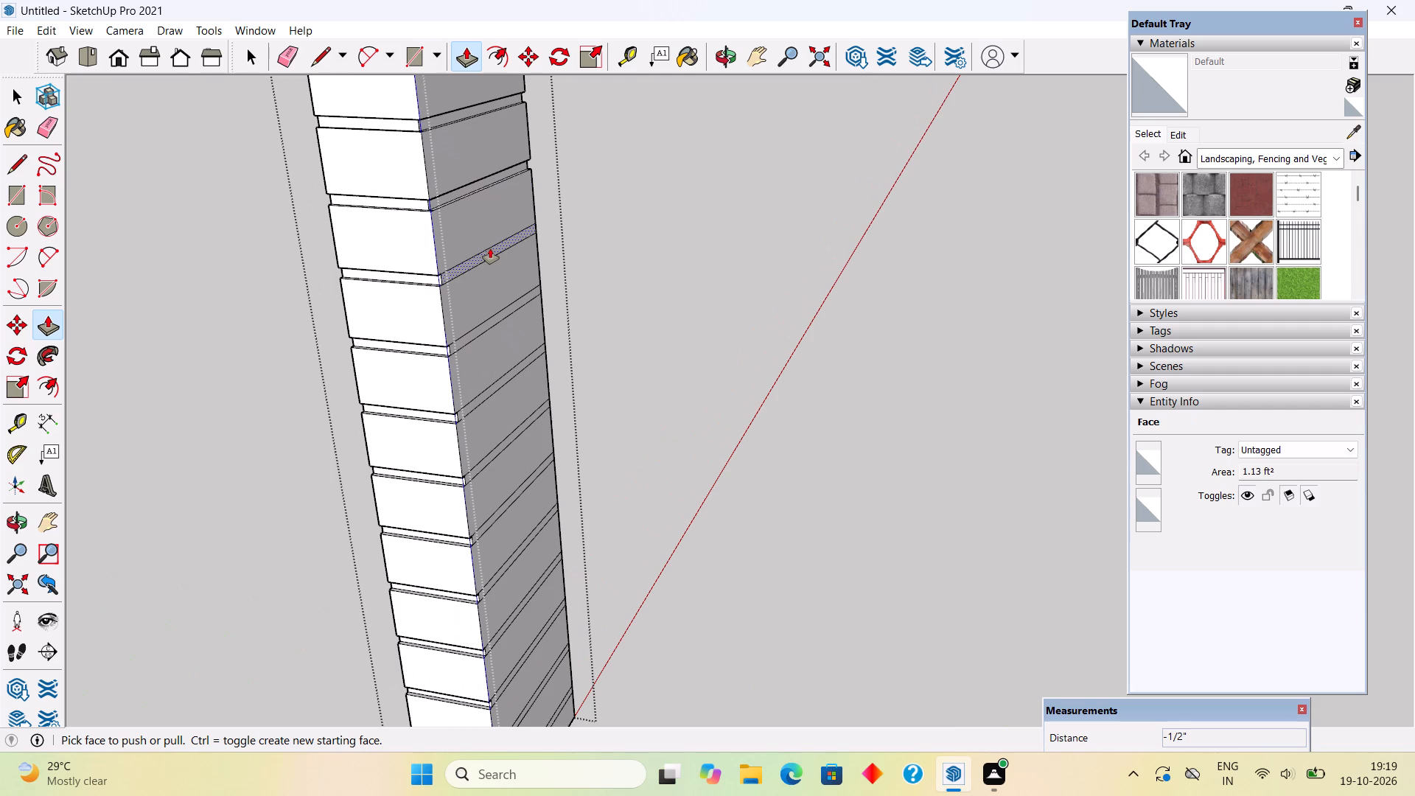
{"action": "left_click", "coordinate": [489, 249]}
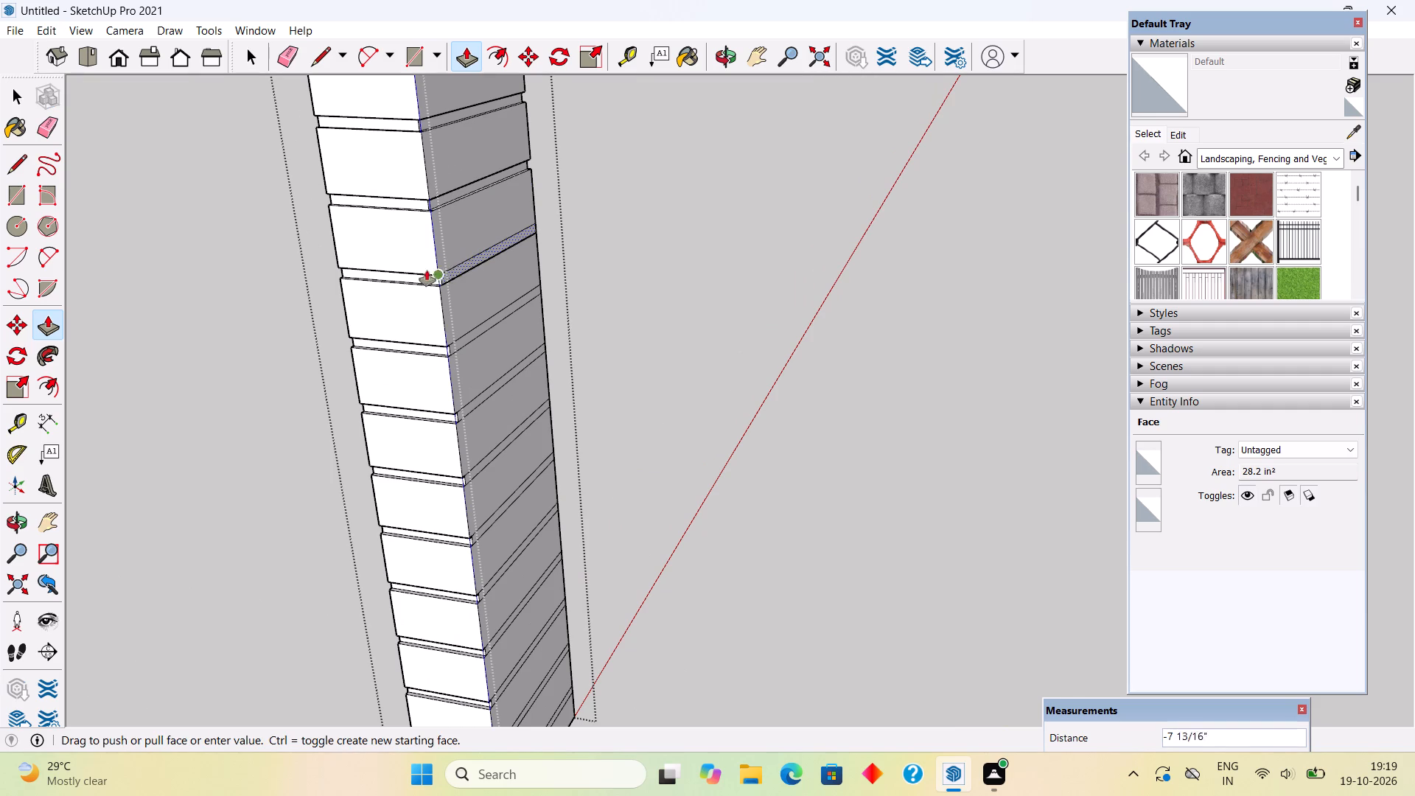
{"action": "type", "text": ".5\""}
{"action": "key", "text": "Return"}
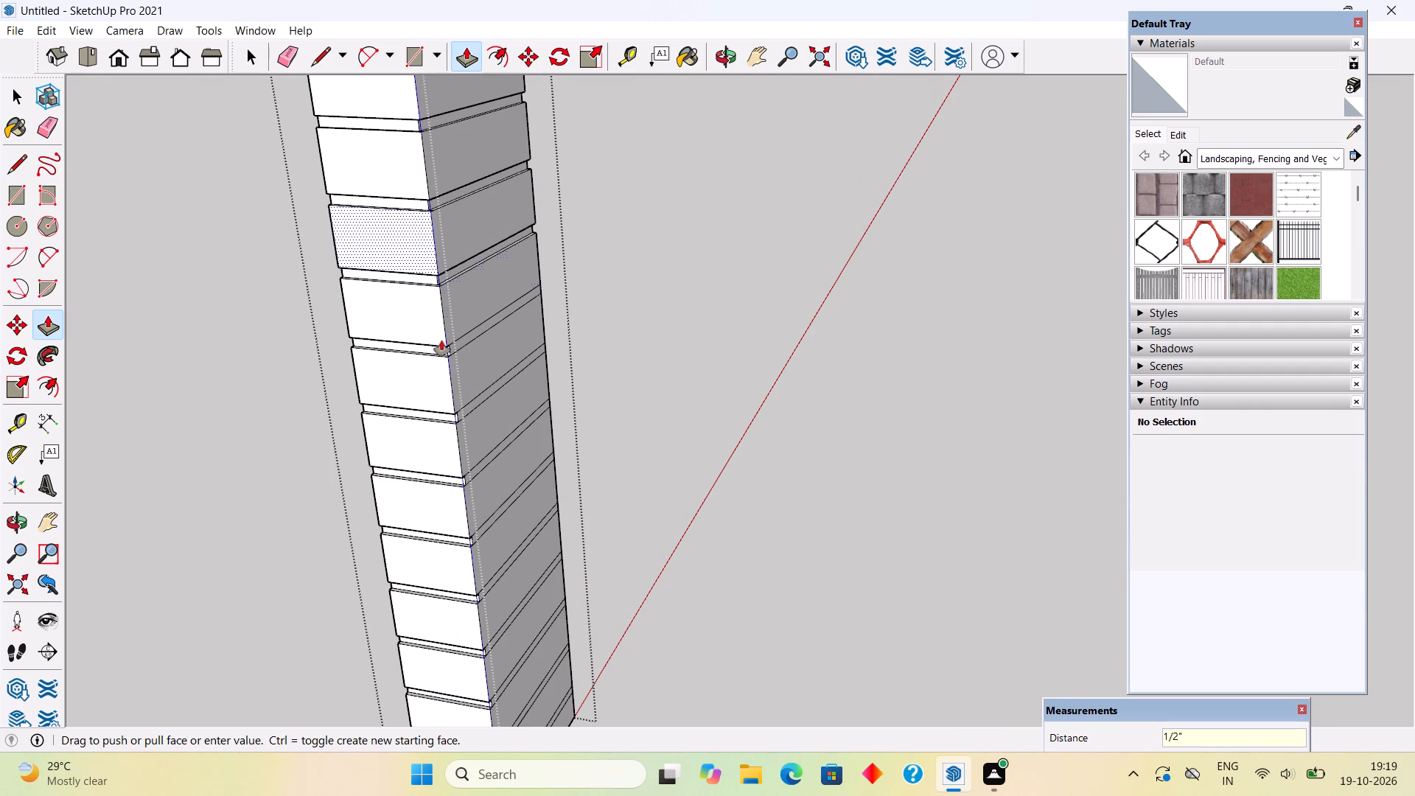
{"action": "left_click", "coordinate": [483, 325]}
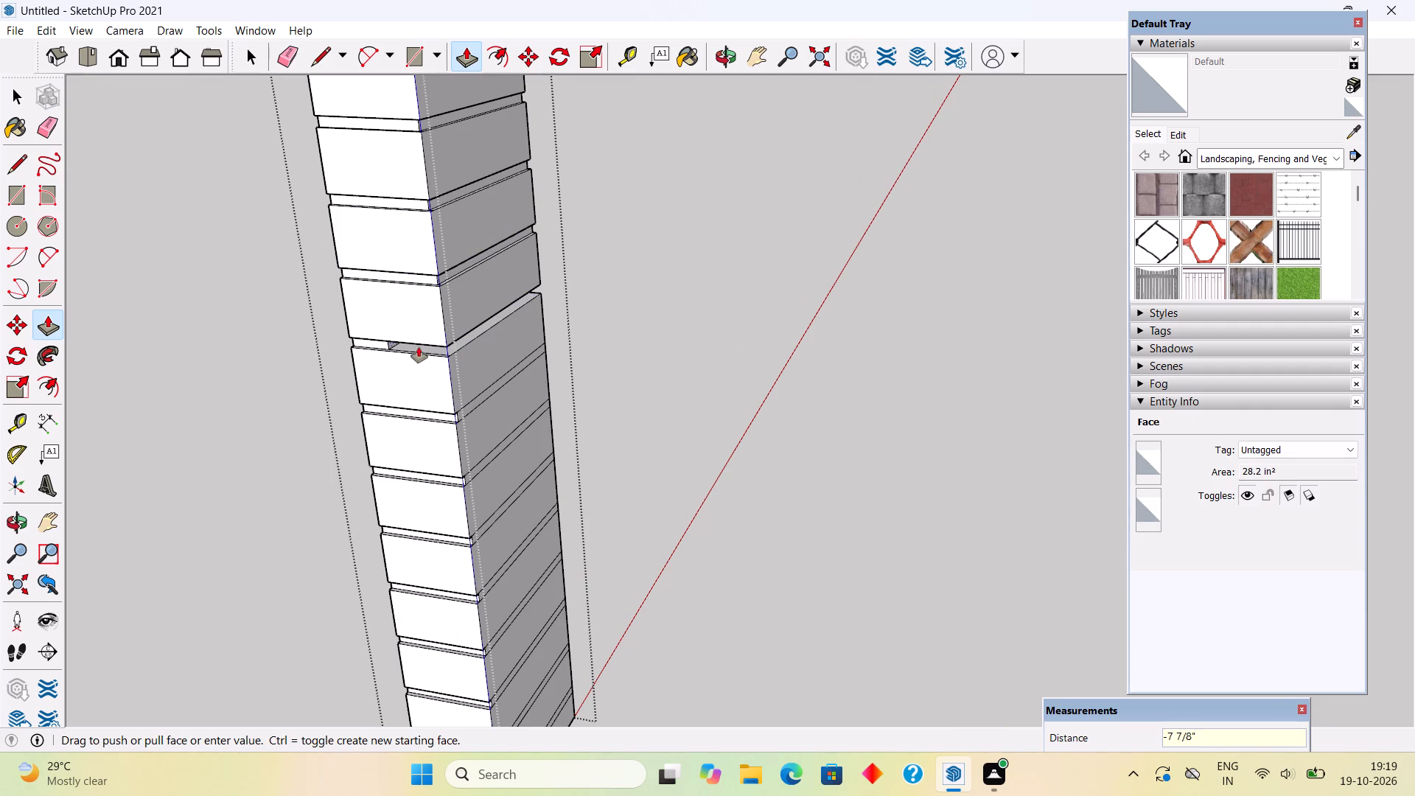
{"action": "type", "text": ".5\""}
{"action": "key", "text": "Return"}
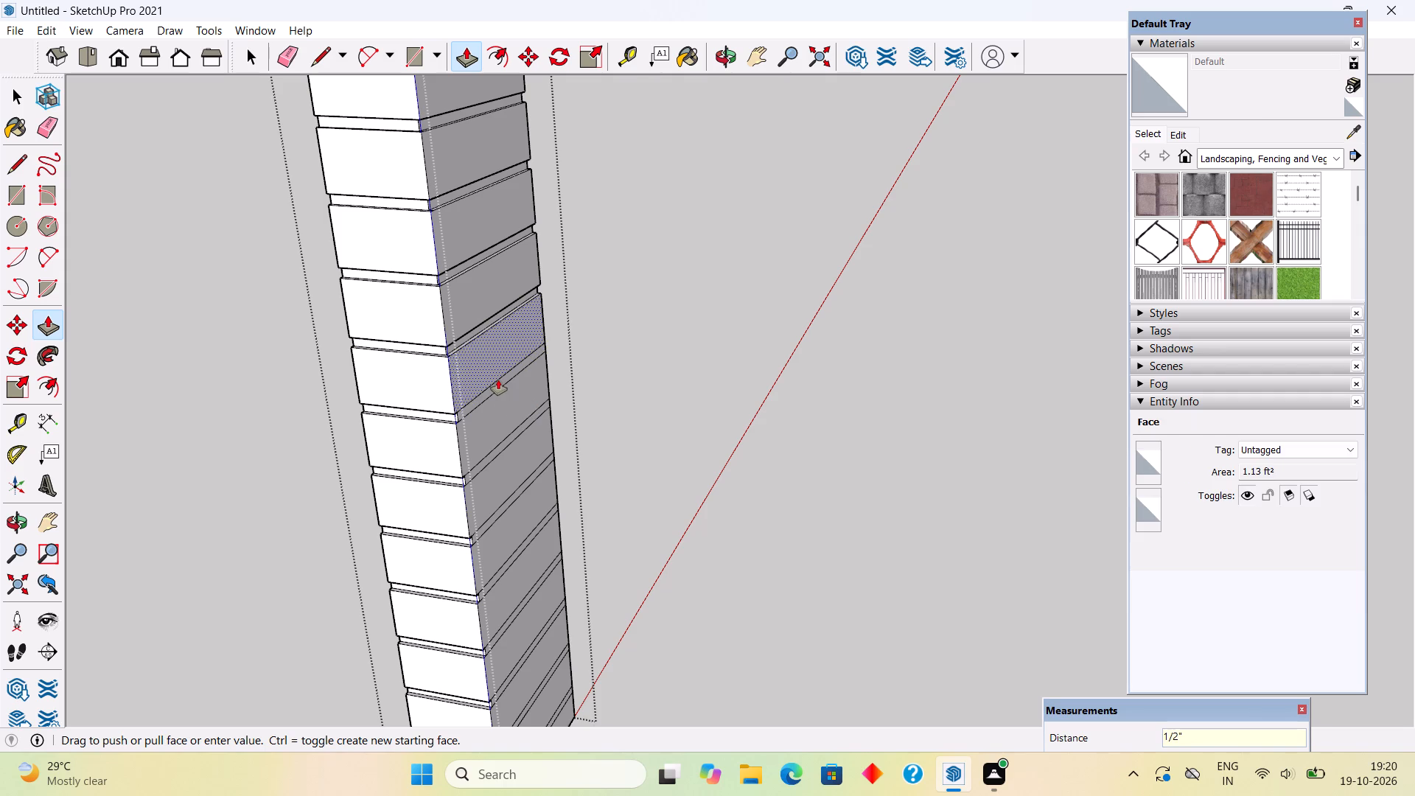
Push the seventeenth and eighteenth thin strips from the top of the same column face inward by 0.5" each.
{"action": "left_click", "coordinate": [498, 385]}
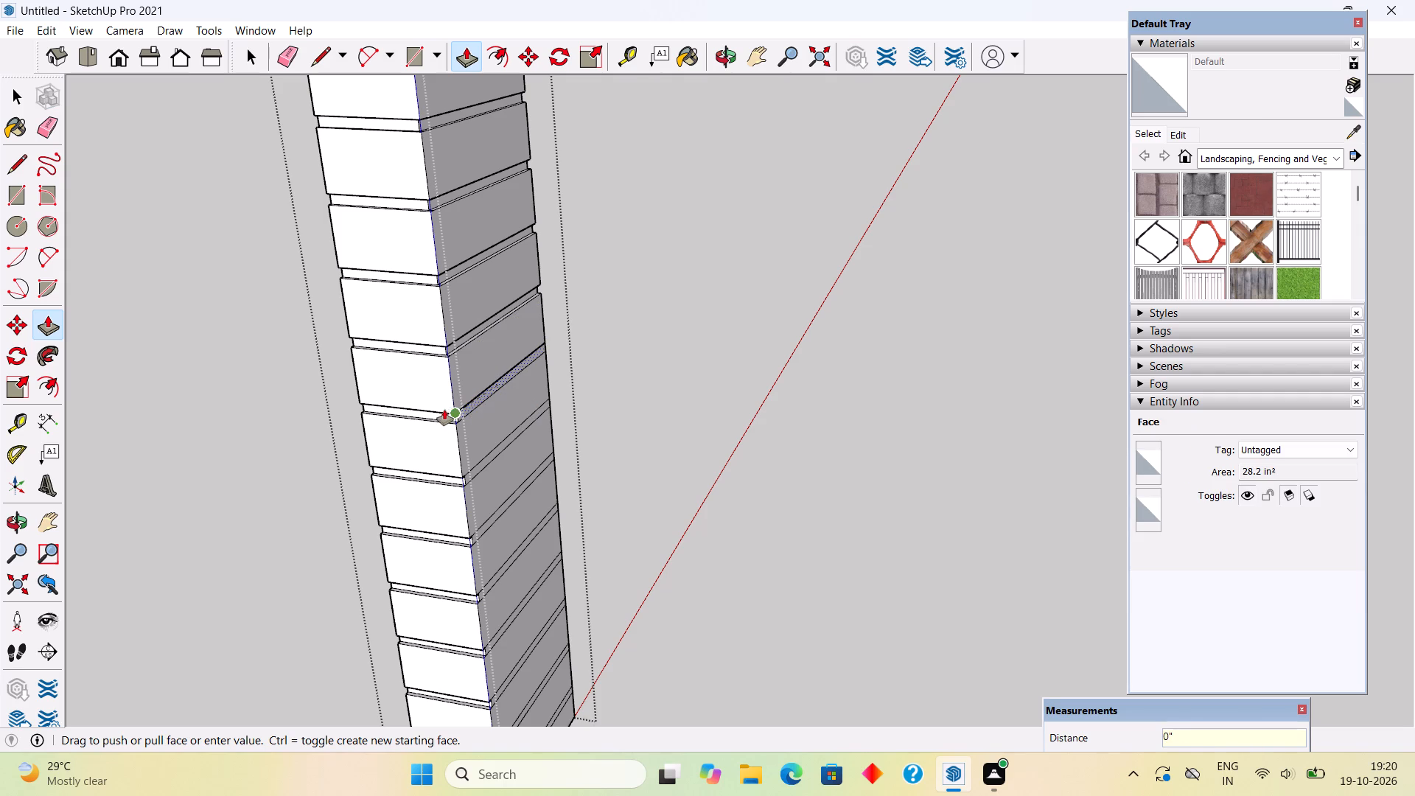
{"action": "type", "text": ".5\""}
{"action": "key", "text": "Return"}
{"action": "scroll", "coordinate": [443, 410], "scroll_direction": "up", "scroll_amount": 1}
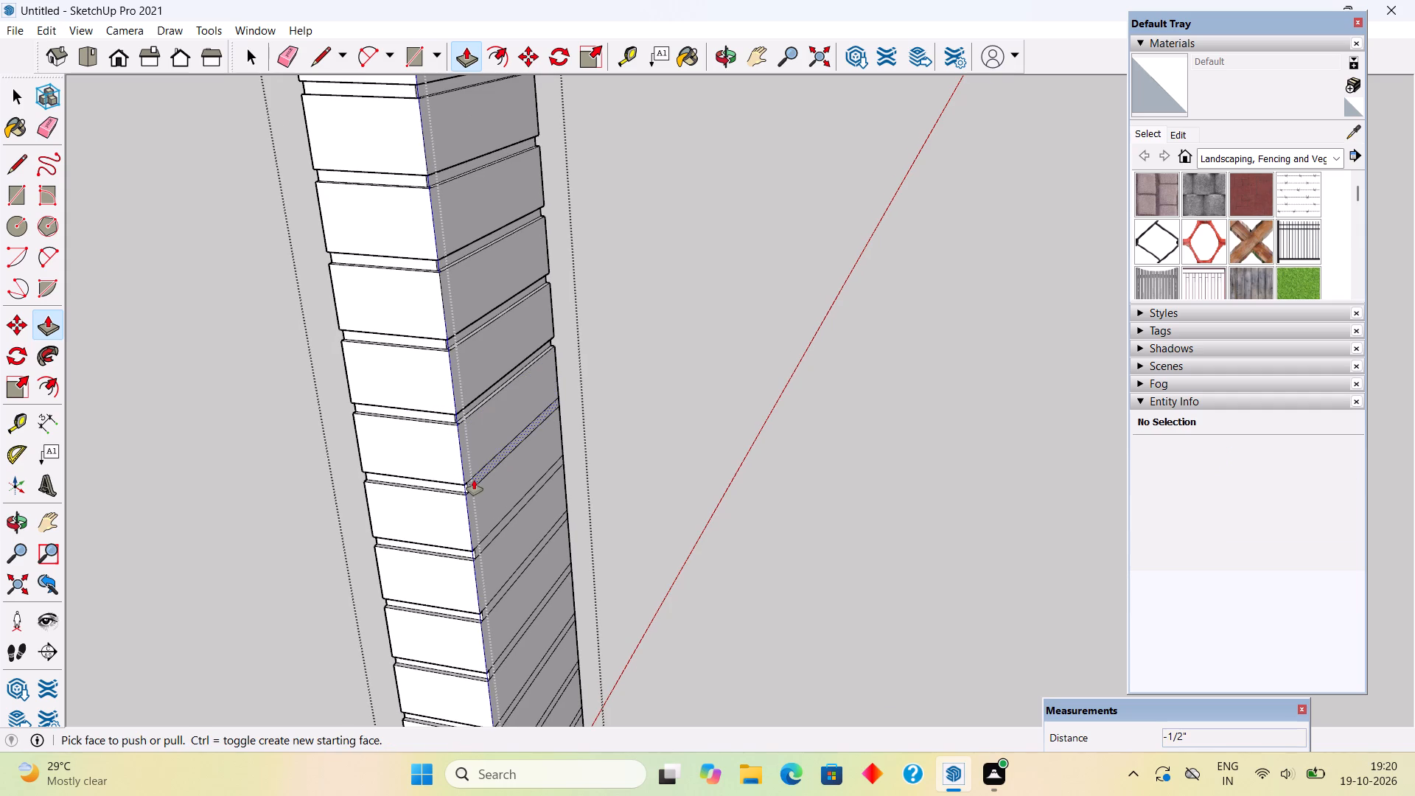
{"action": "left_click", "coordinate": [474, 480]}
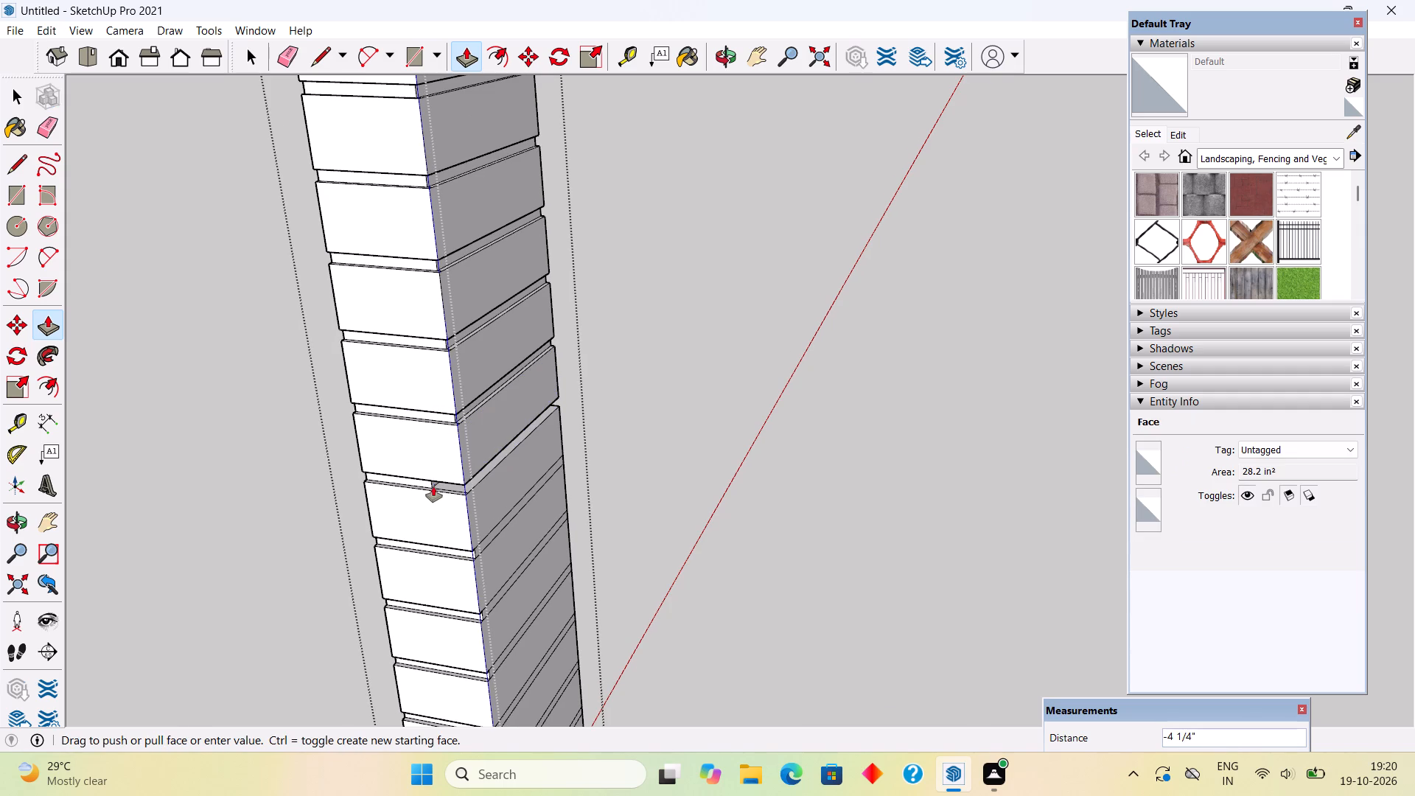
{"action": "type", "text": ".5\""}
{"action": "key", "text": "Return"}
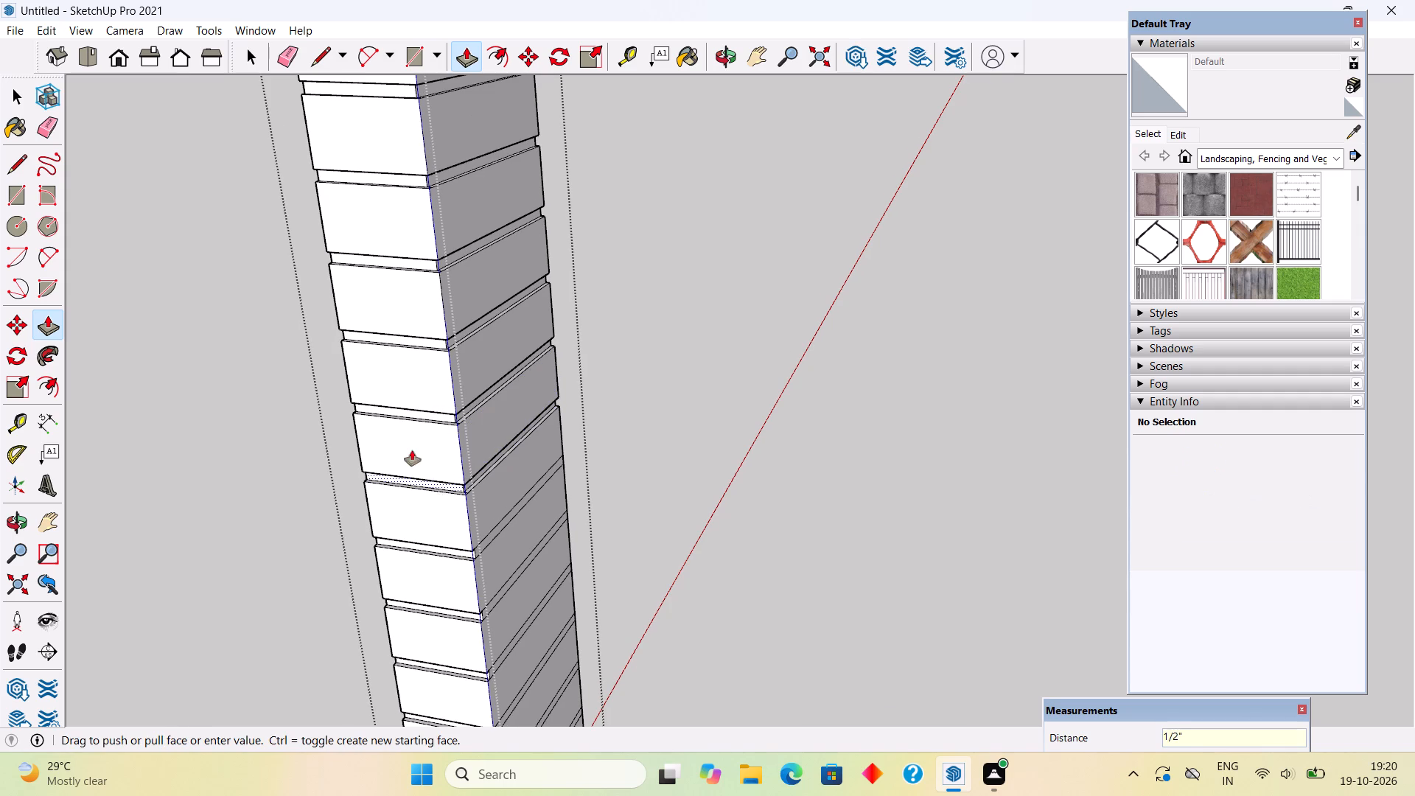
Push the nineteenth and twentieth thin strips from the top of the same column face inward by 0.5" each.
{"action": "left_click", "coordinate": [513, 516]}
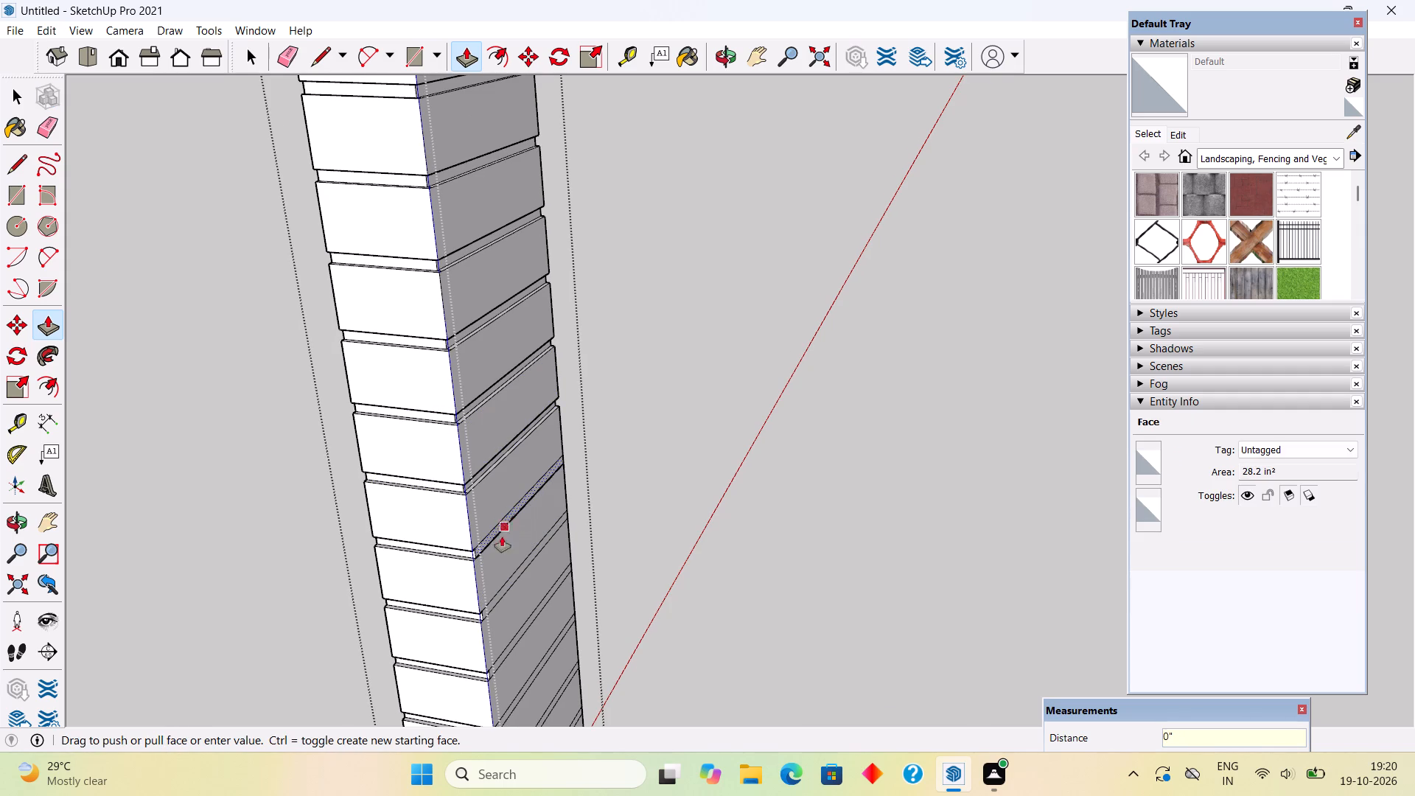
{"action": "type", "text": ".5\""}
{"action": "key", "text": "Return"}
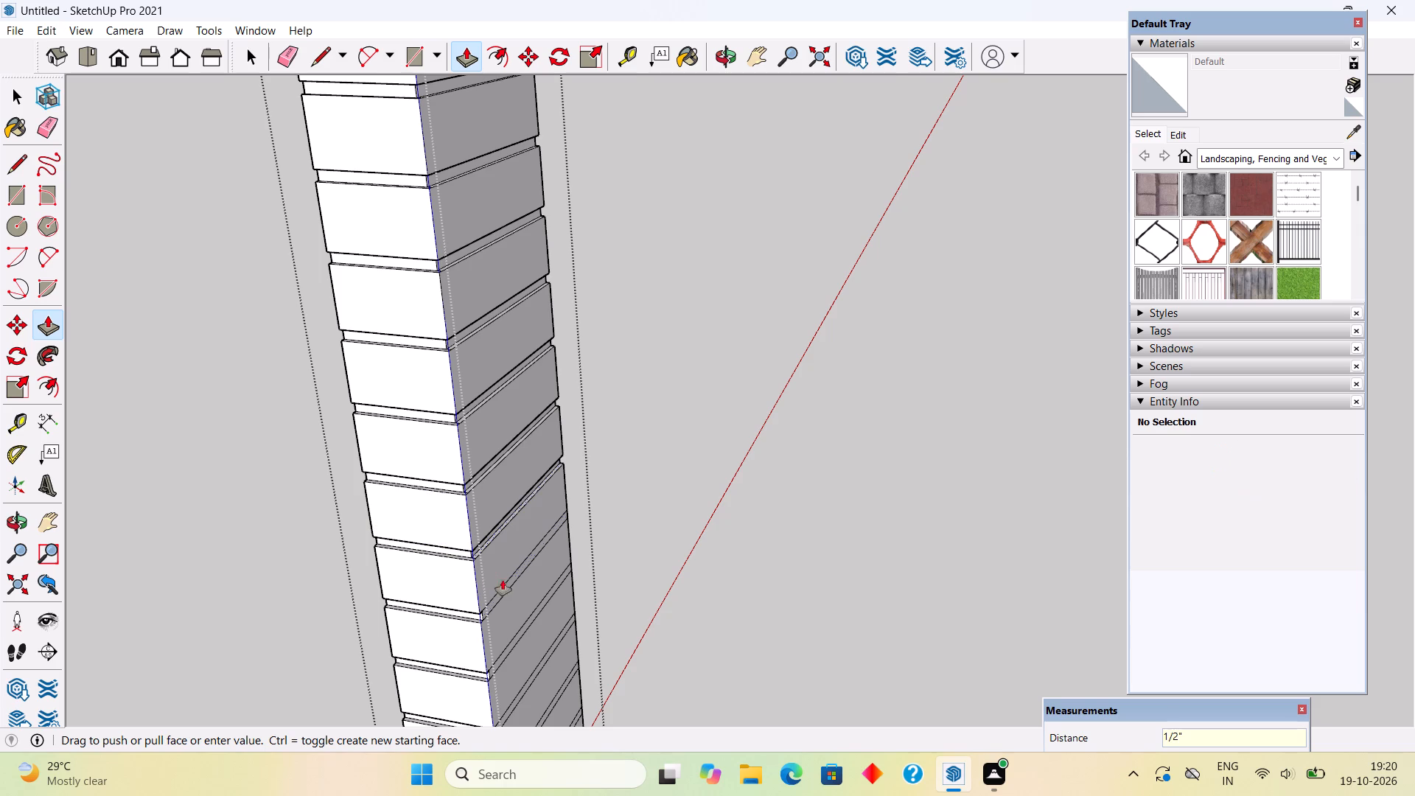
{"action": "left_click", "coordinate": [501, 592]}
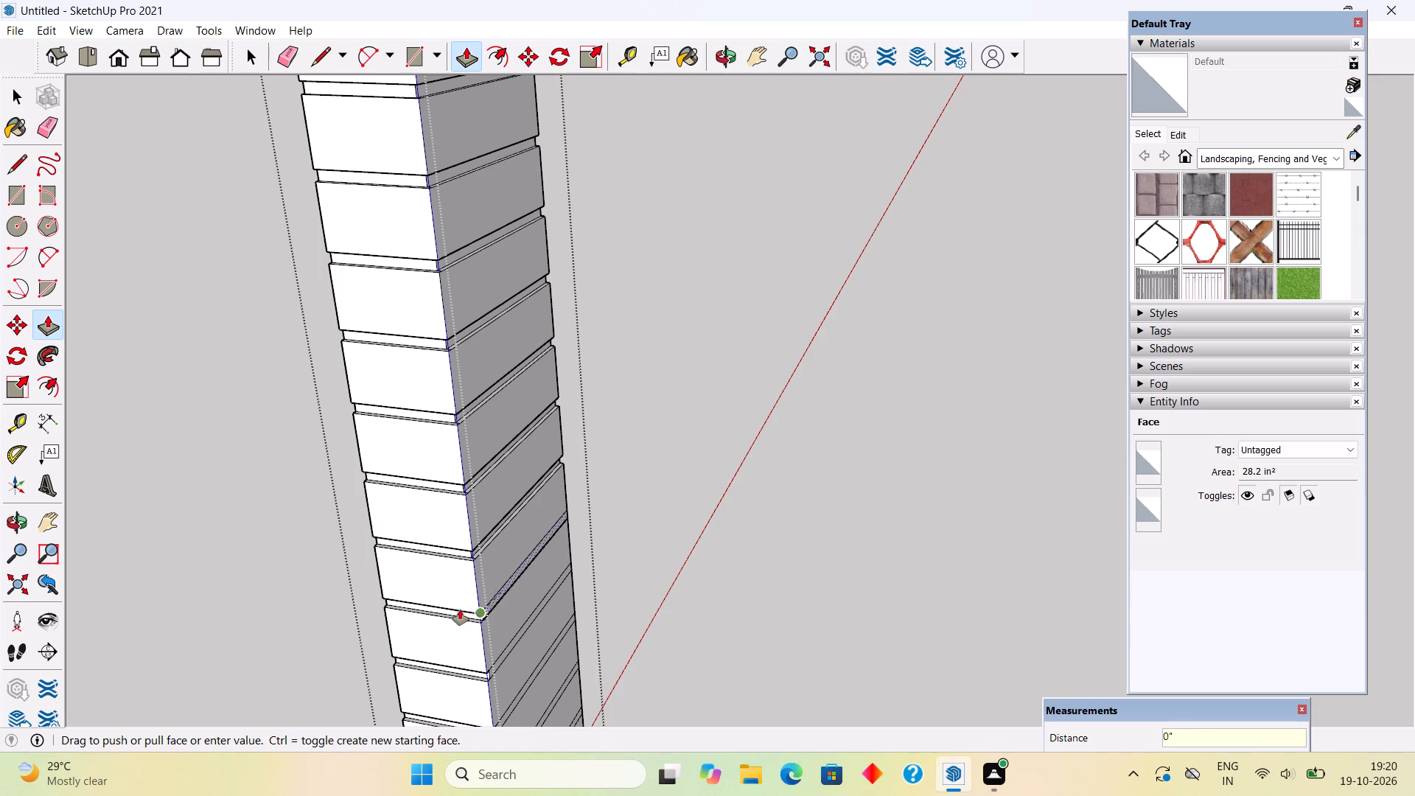
{"action": "type", "text": ".5\""}
{"action": "key", "text": "Return"}
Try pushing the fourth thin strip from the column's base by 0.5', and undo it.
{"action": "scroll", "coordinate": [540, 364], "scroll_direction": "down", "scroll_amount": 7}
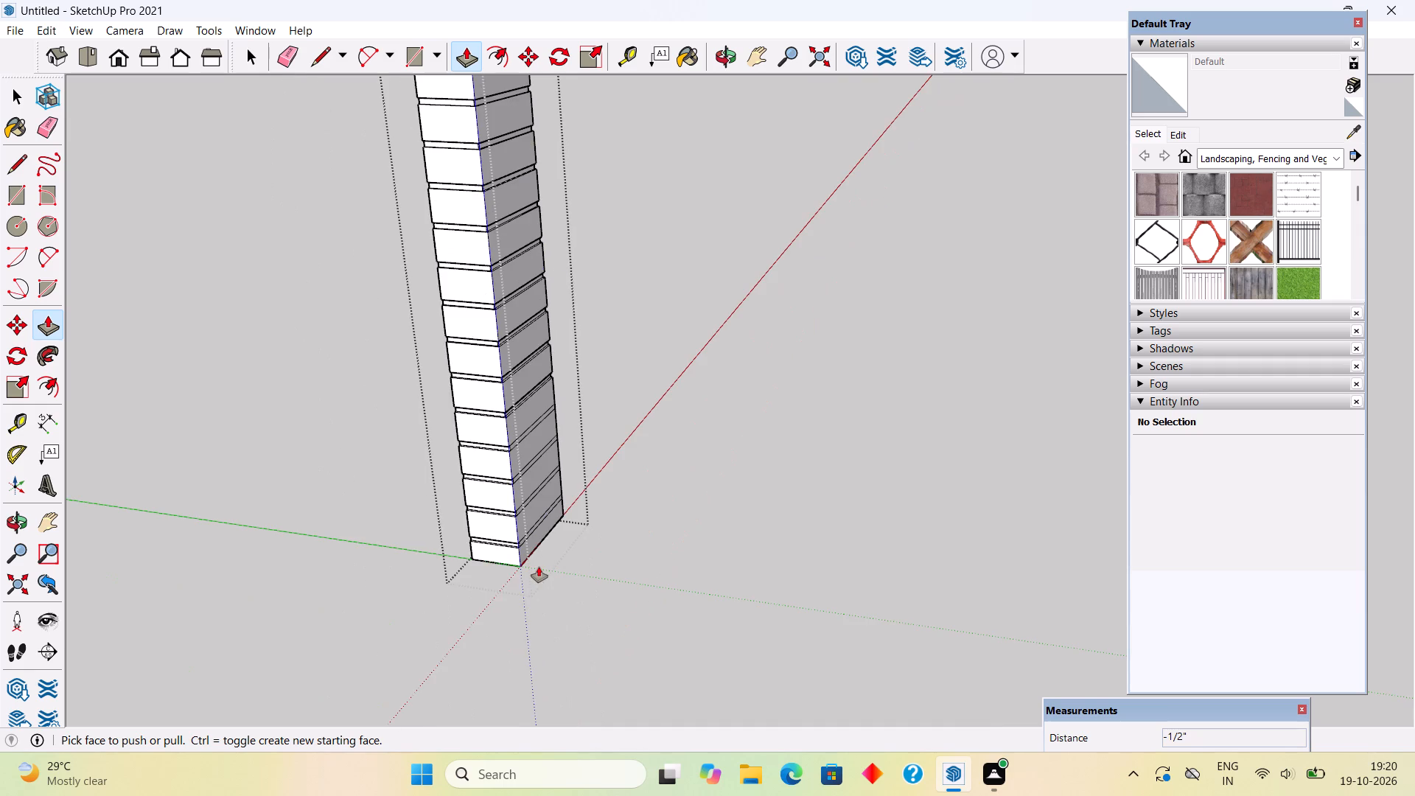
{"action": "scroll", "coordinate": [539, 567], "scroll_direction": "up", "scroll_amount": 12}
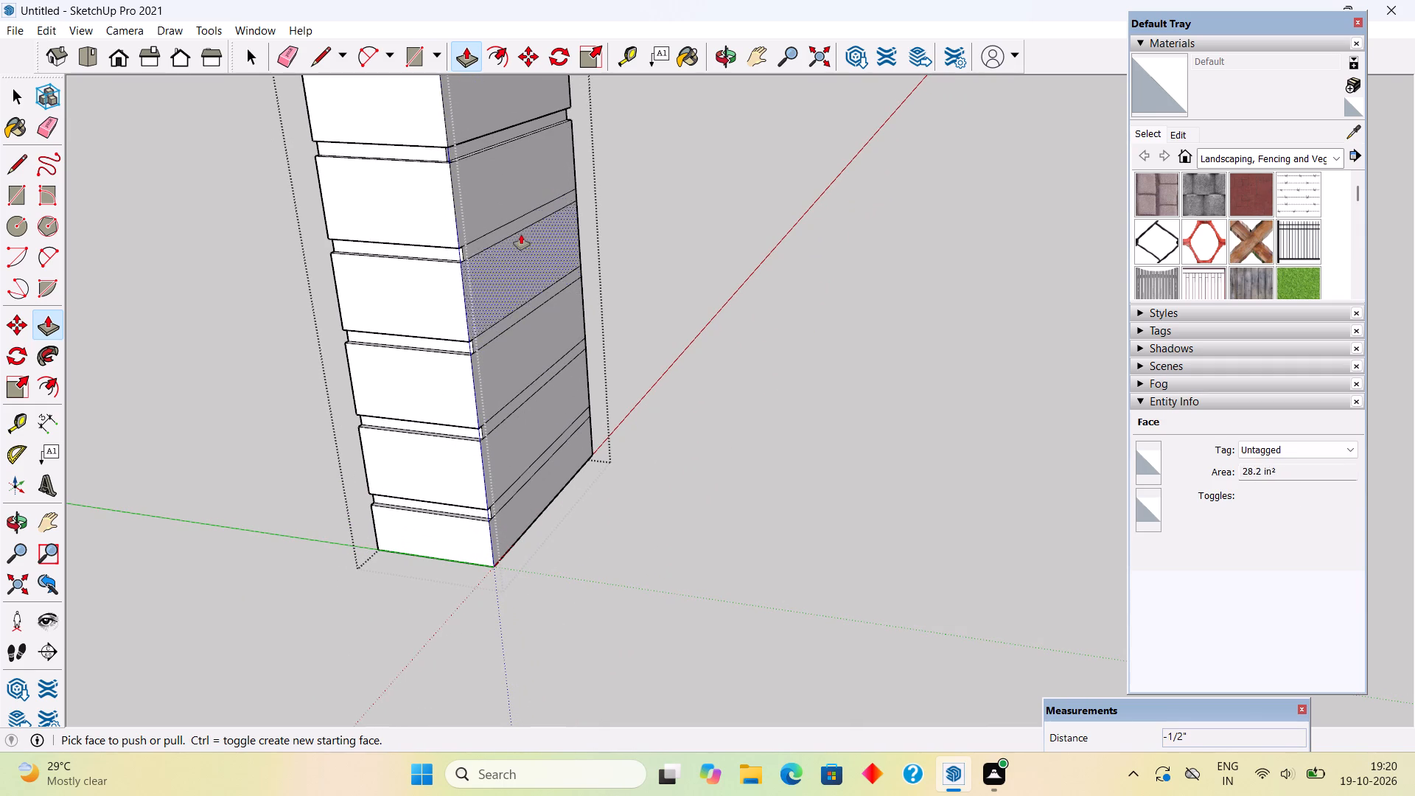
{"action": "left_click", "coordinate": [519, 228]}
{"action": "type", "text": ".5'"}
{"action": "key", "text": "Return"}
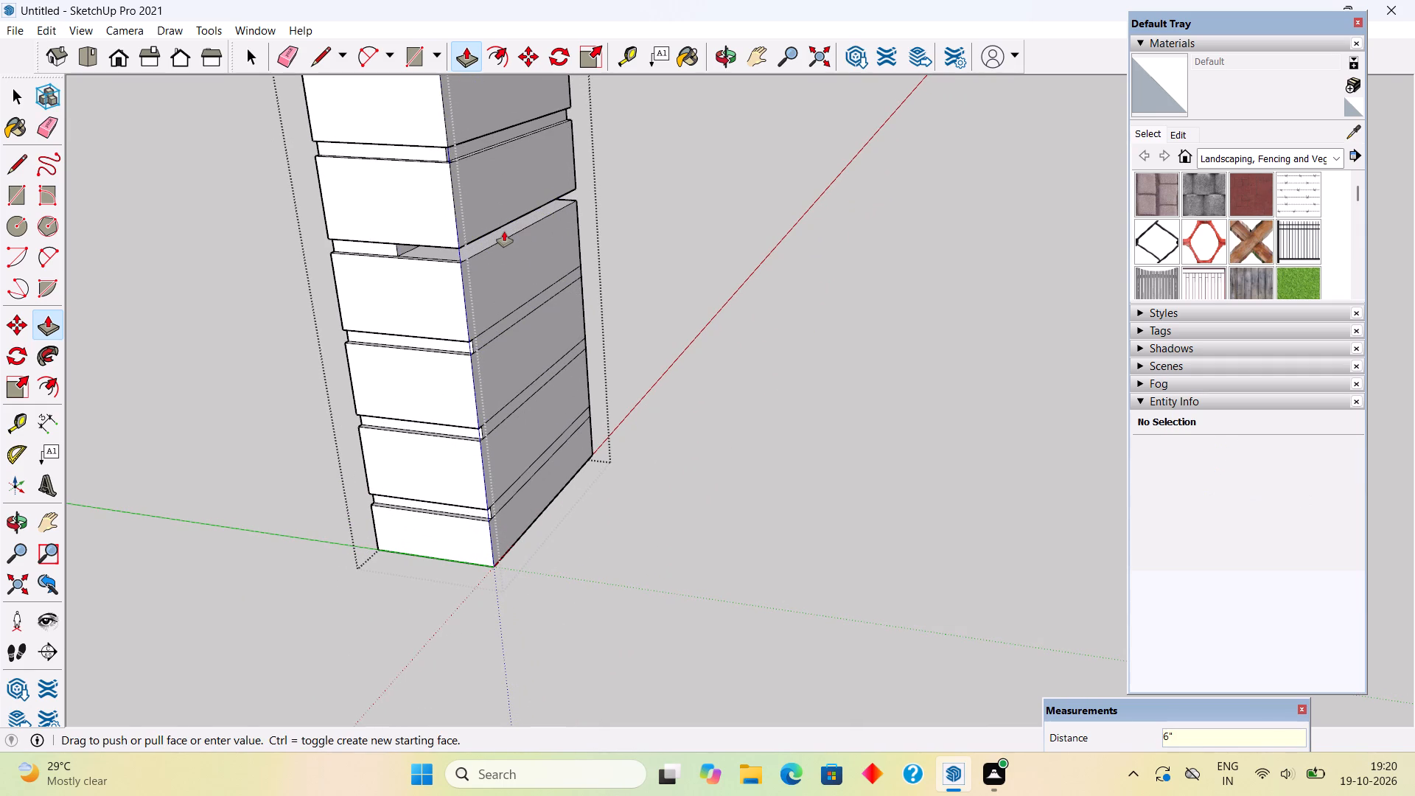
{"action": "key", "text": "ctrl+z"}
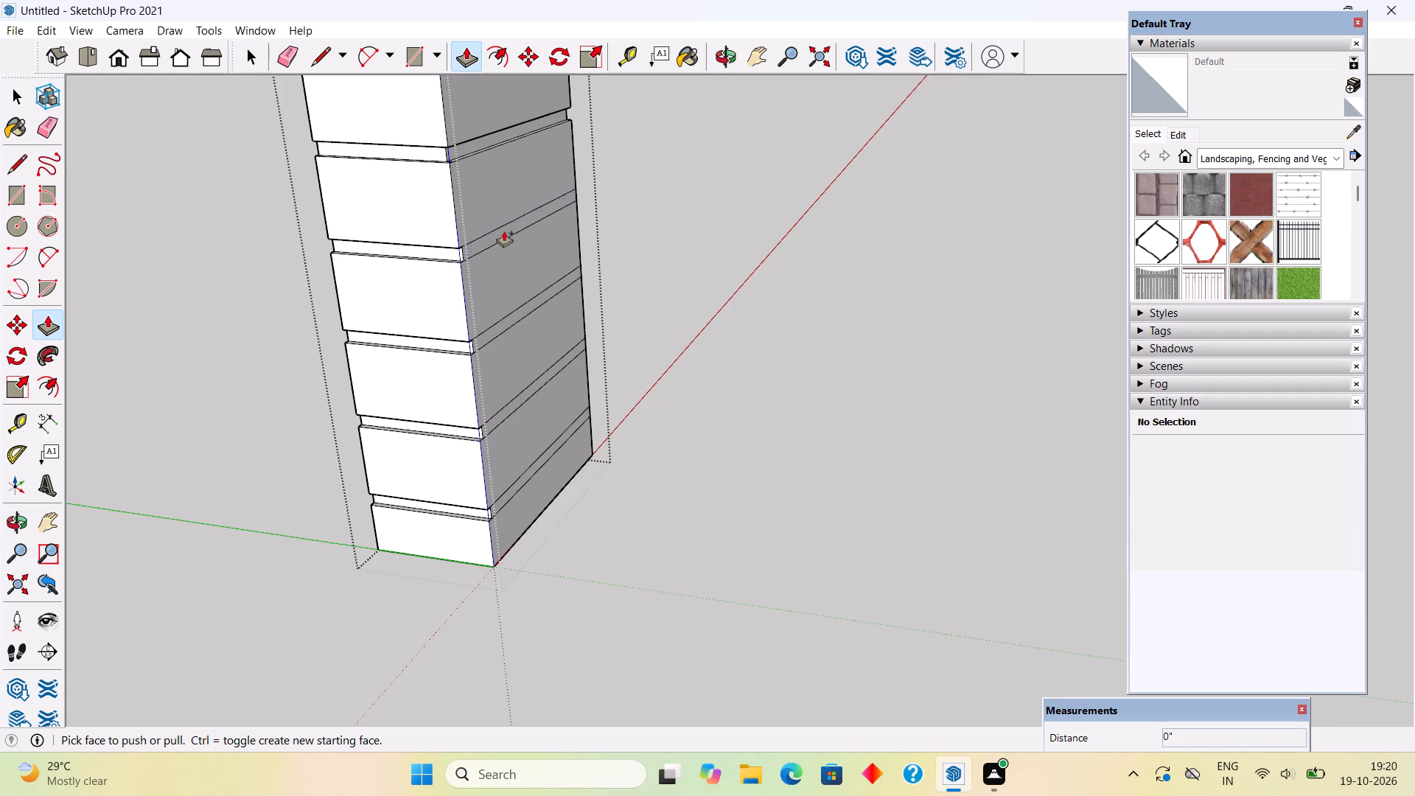
Push the fourth and third thin strips from the base of the same column face inward by 0.5" each.
{"action": "left_click", "coordinate": [506, 228]}
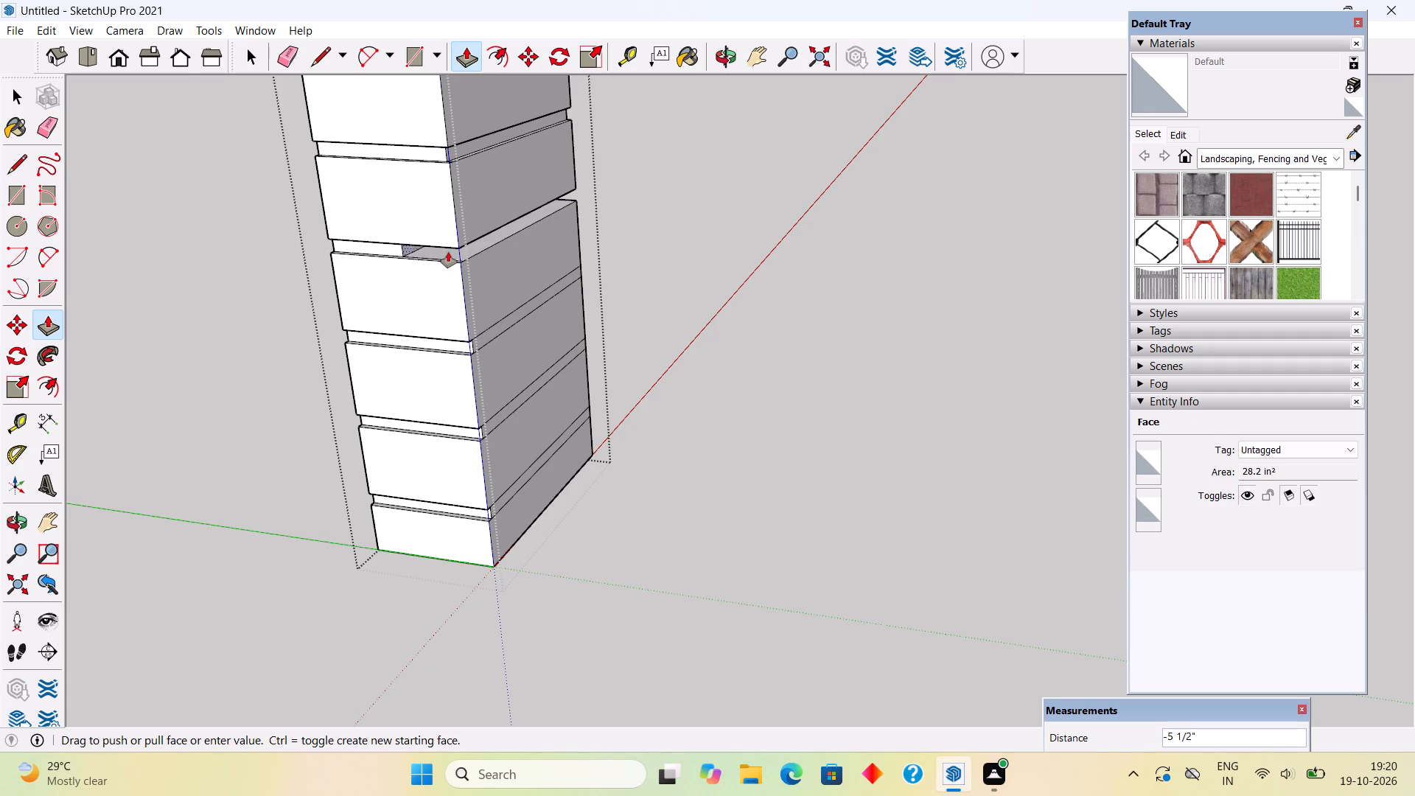
{"action": "type", "text": ".5\""}
{"action": "key", "text": "Return"}
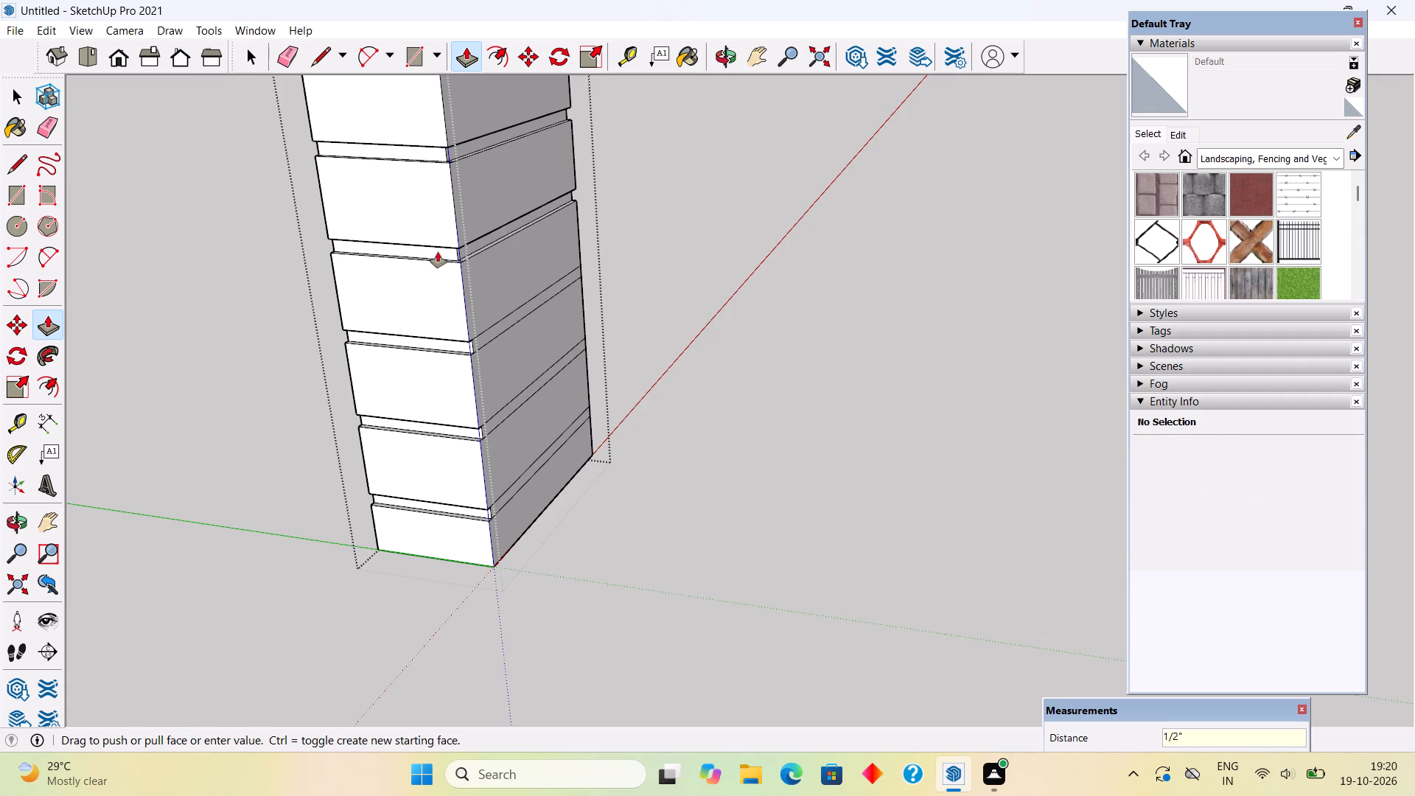
{"action": "left_click", "coordinate": [492, 332]}
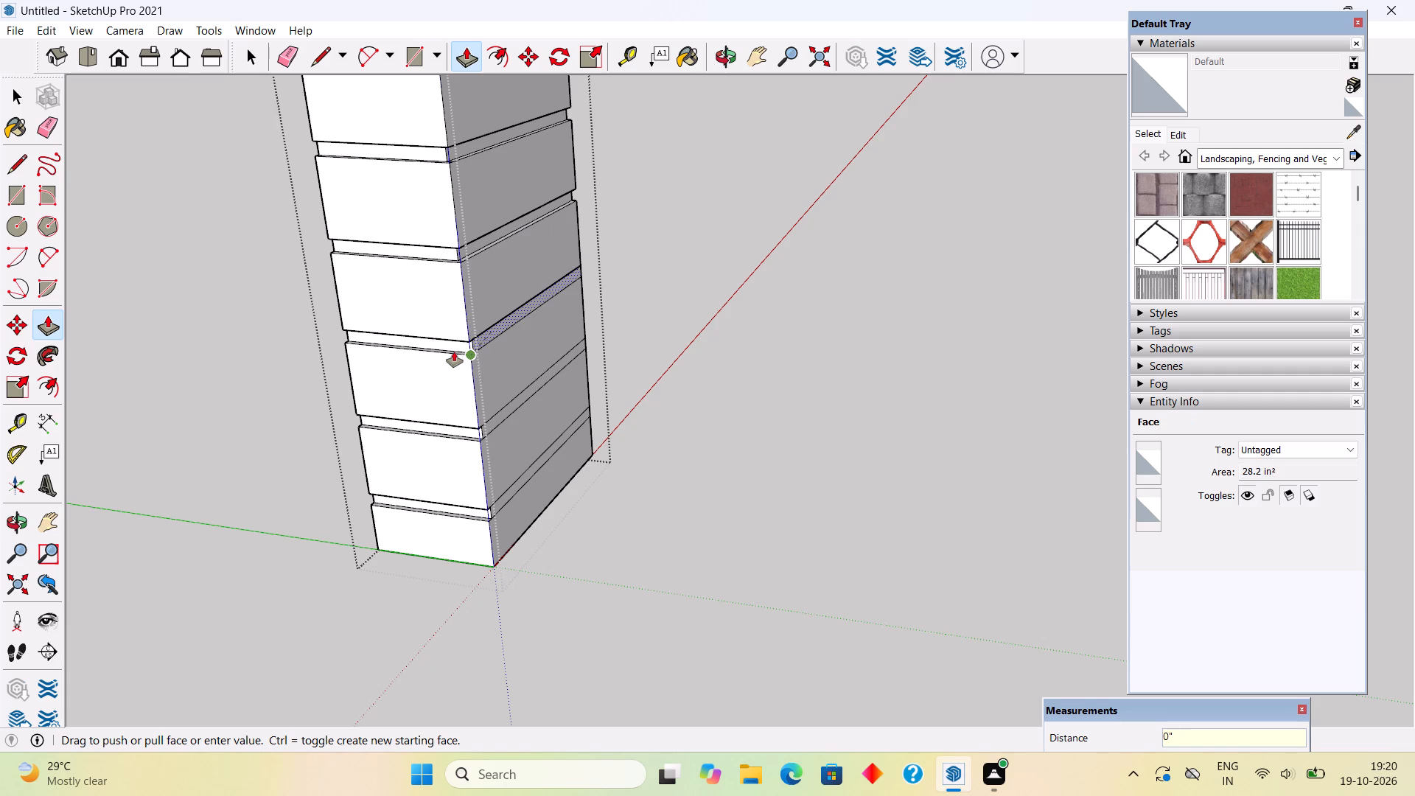
{"action": "type", "text": ".5\""}
{"action": "key", "text": "Return"}
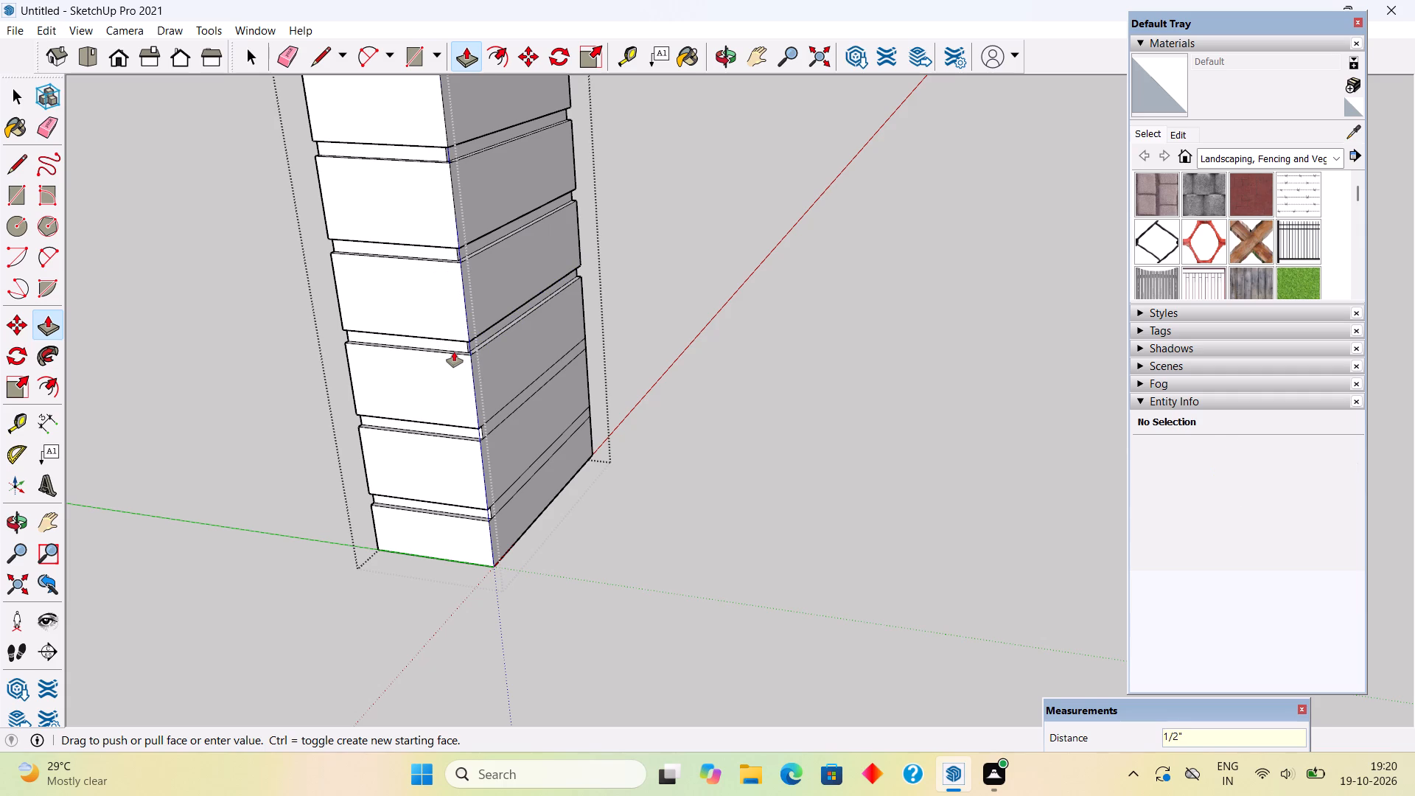
Push the two lowest thin strips of the same column face inward by 0.5" each.
{"action": "left_click", "coordinate": [511, 406]}
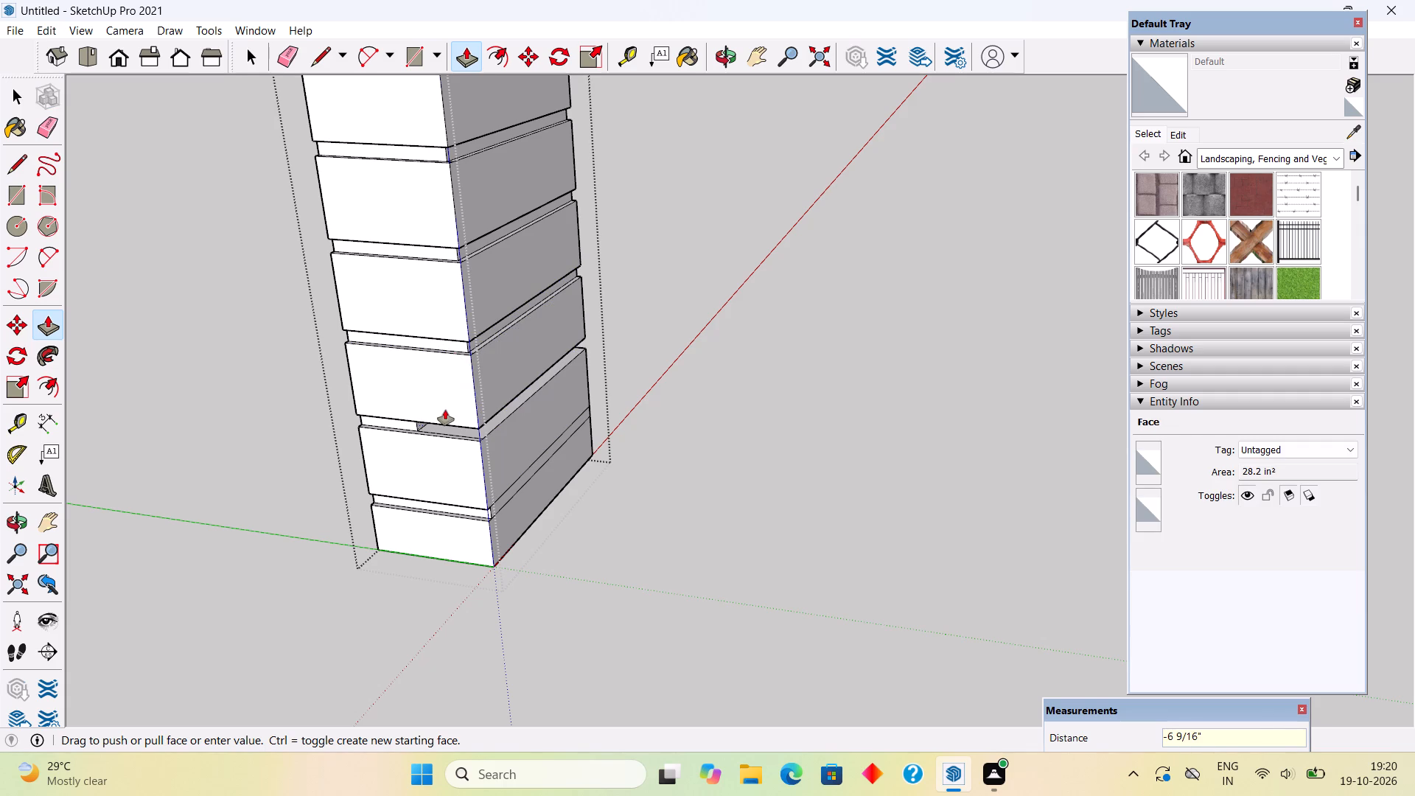
{"action": "type", "text": ".5\""}
{"action": "key", "text": "Return"}
{"action": "left_click", "coordinate": [500, 501]}
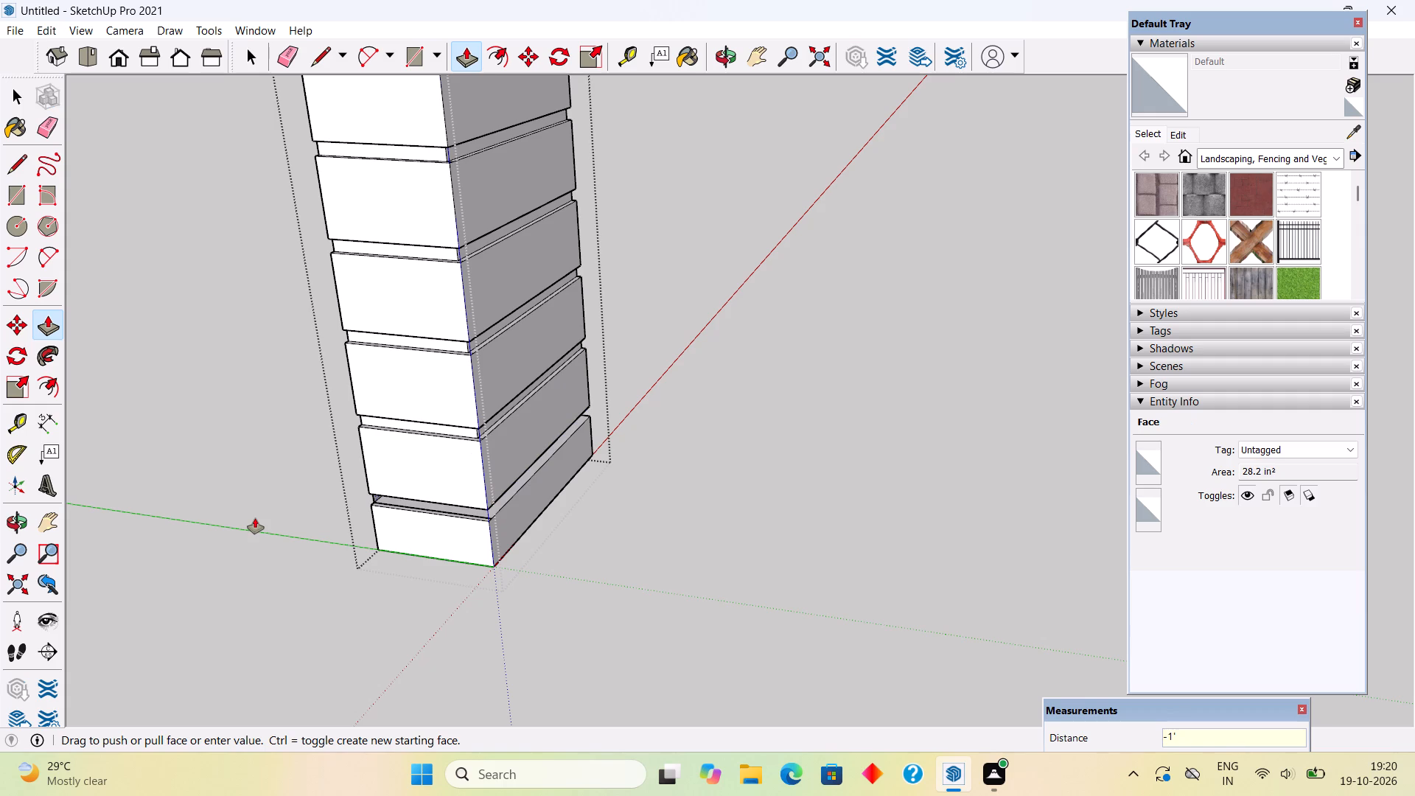
{"action": "type", "text": ".5\""}
{"action": "key", "text": "Return"}
{"action": "key", "text": "space"}
Finish editing inside the column and return to the whole model.
{"action": "scroll", "coordinate": [255, 518], "scroll_direction": "down", "scroll_amount": 6}
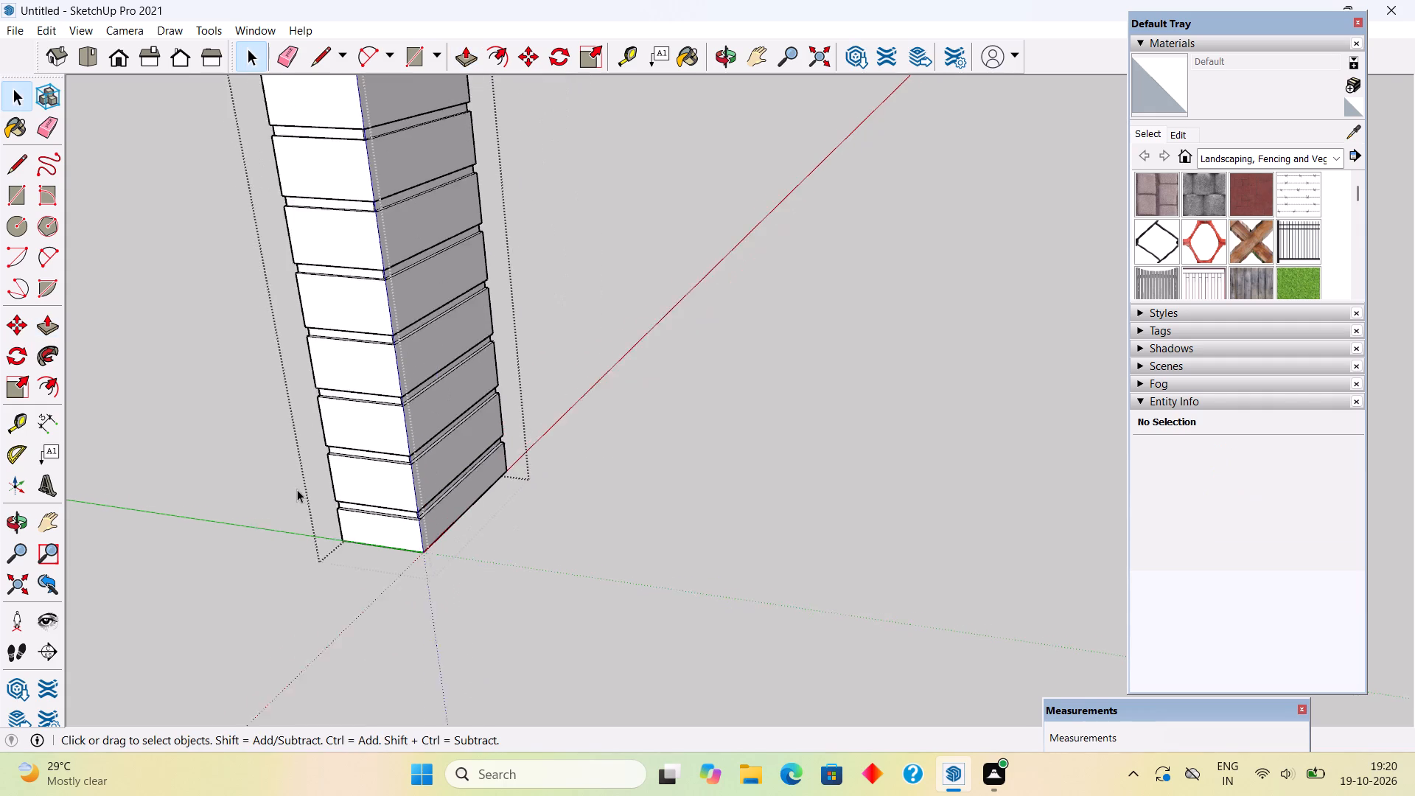
{"action": "scroll", "coordinate": [297, 489], "scroll_direction": "down", "scroll_amount": 20}
{"action": "scroll", "coordinate": [297, 489], "scroll_direction": "down", "scroll_amount": 9}
{"action": "scroll", "coordinate": [384, 582], "scroll_direction": "down", "scroll_amount": 4}
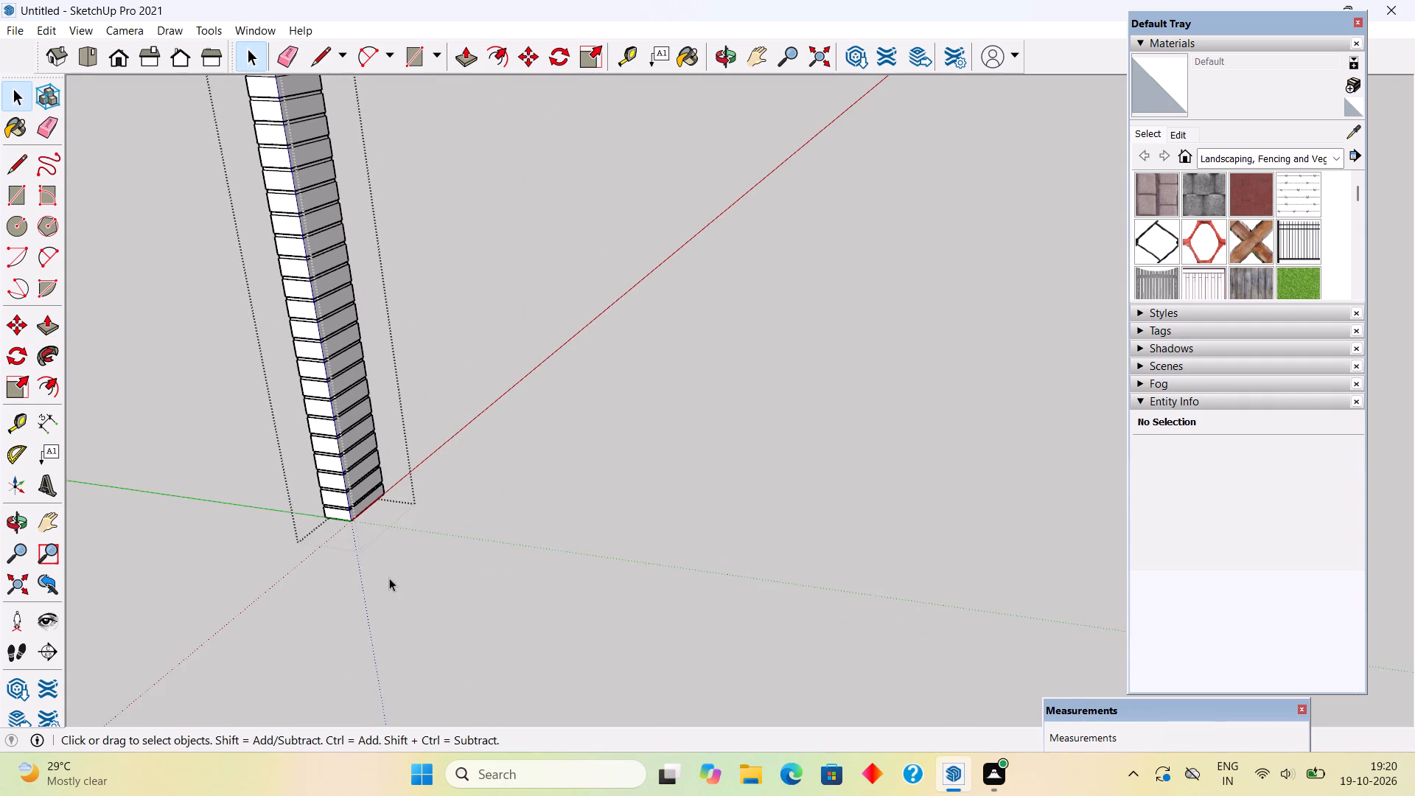
{"action": "scroll", "coordinate": [389, 578], "scroll_direction": "down", "scroll_amount": 6}
{"action": "left_click", "coordinate": [444, 476]}
Examine the column's grooves from several sides, checking each face along its full height.
{"action": "middle_click_drag", "start_coordinate": [438, 468], "coordinate": [301, 391]}
{"action": "scroll", "coordinate": [298, 383], "scroll_direction": "down", "scroll_amount": 5}
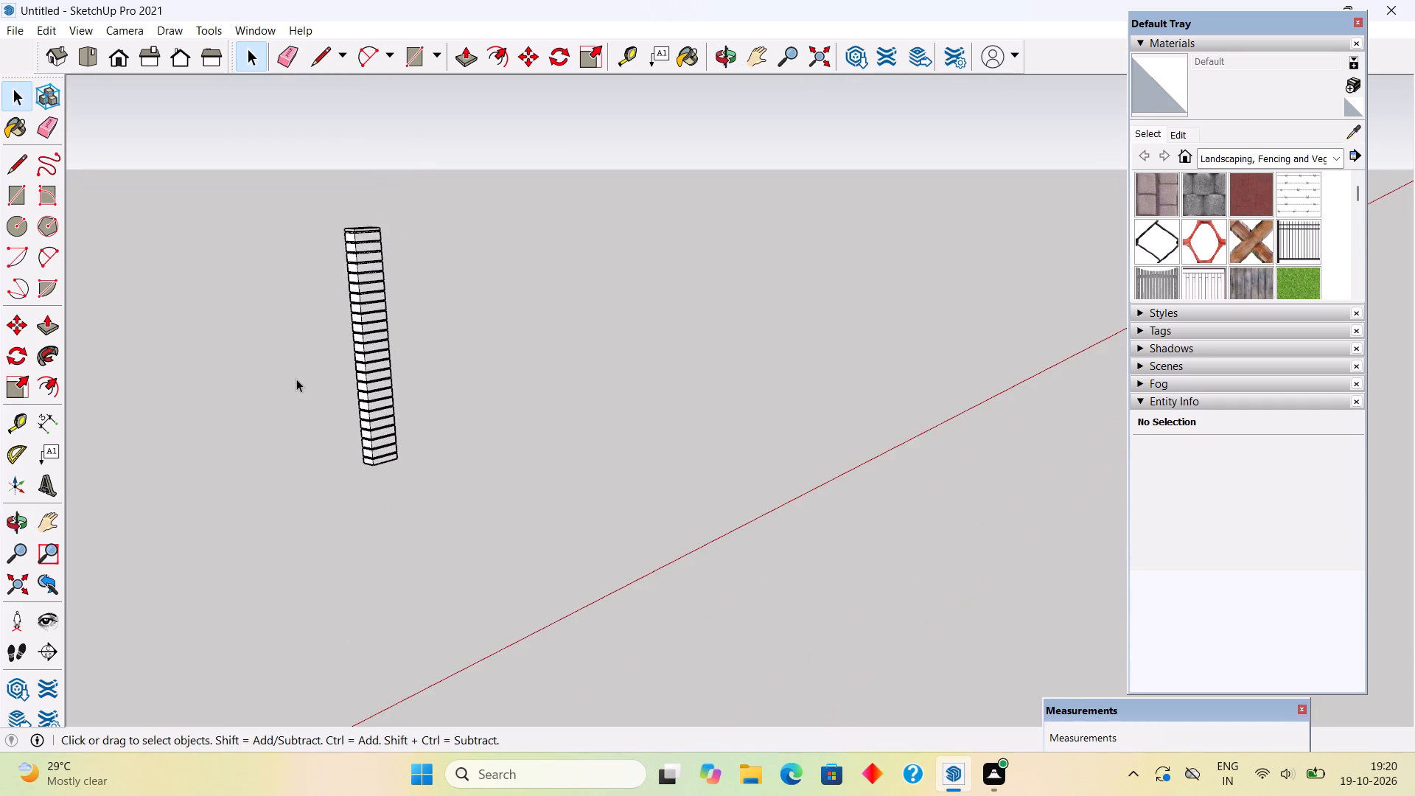
{"action": "middle_click_drag", "start_coordinate": [289, 376], "coordinate": [194, 338]}
{"action": "scroll", "coordinate": [194, 338], "scroll_direction": "up", "scroll_amount": 7}
{"action": "scroll", "coordinate": [579, 385], "scroll_direction": "up", "scroll_amount": 5}
{"action": "middle_click_drag", "start_coordinate": [537, 380], "coordinate": [346, 379]}
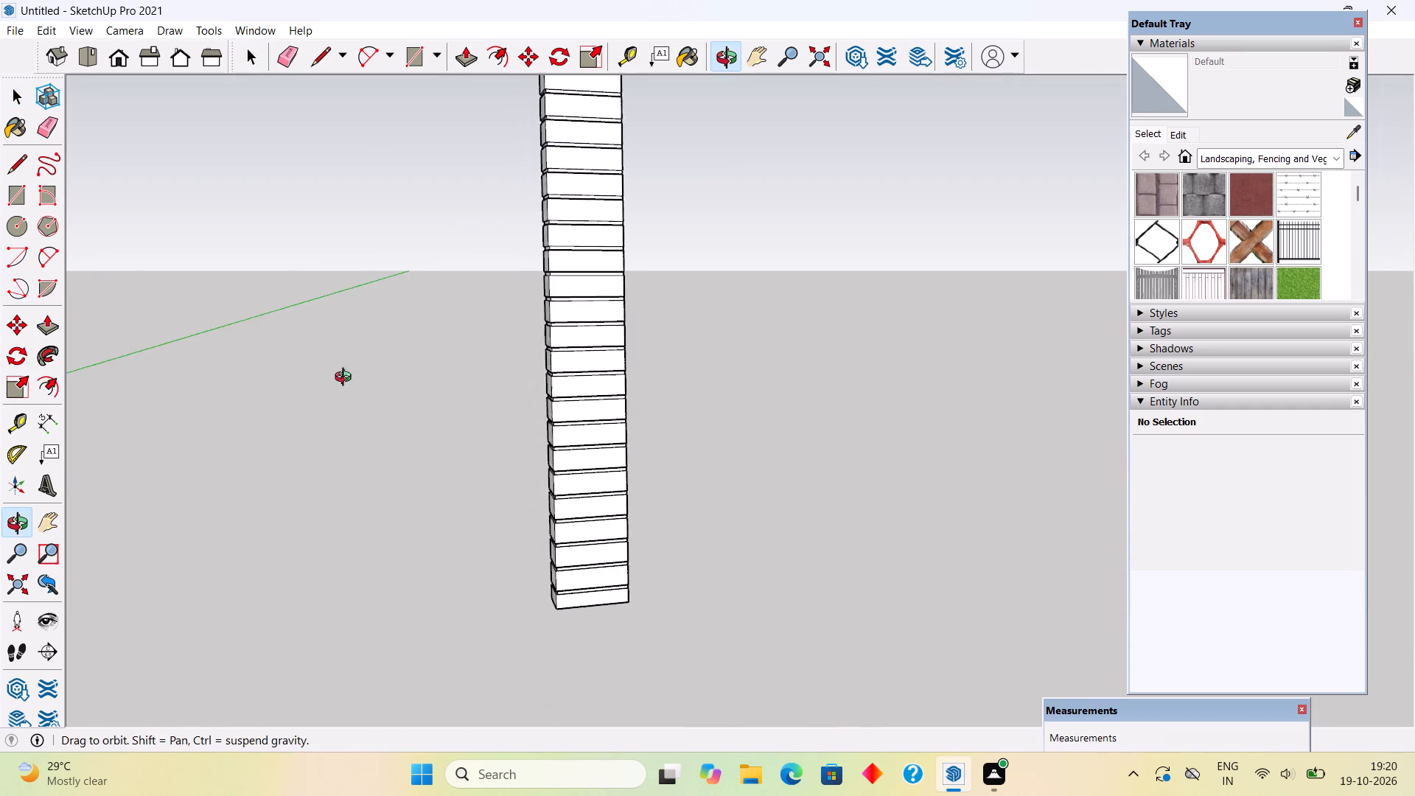
{"action": "middle_click_drag", "start_coordinate": [346, 379], "coordinate": [559, 439]}
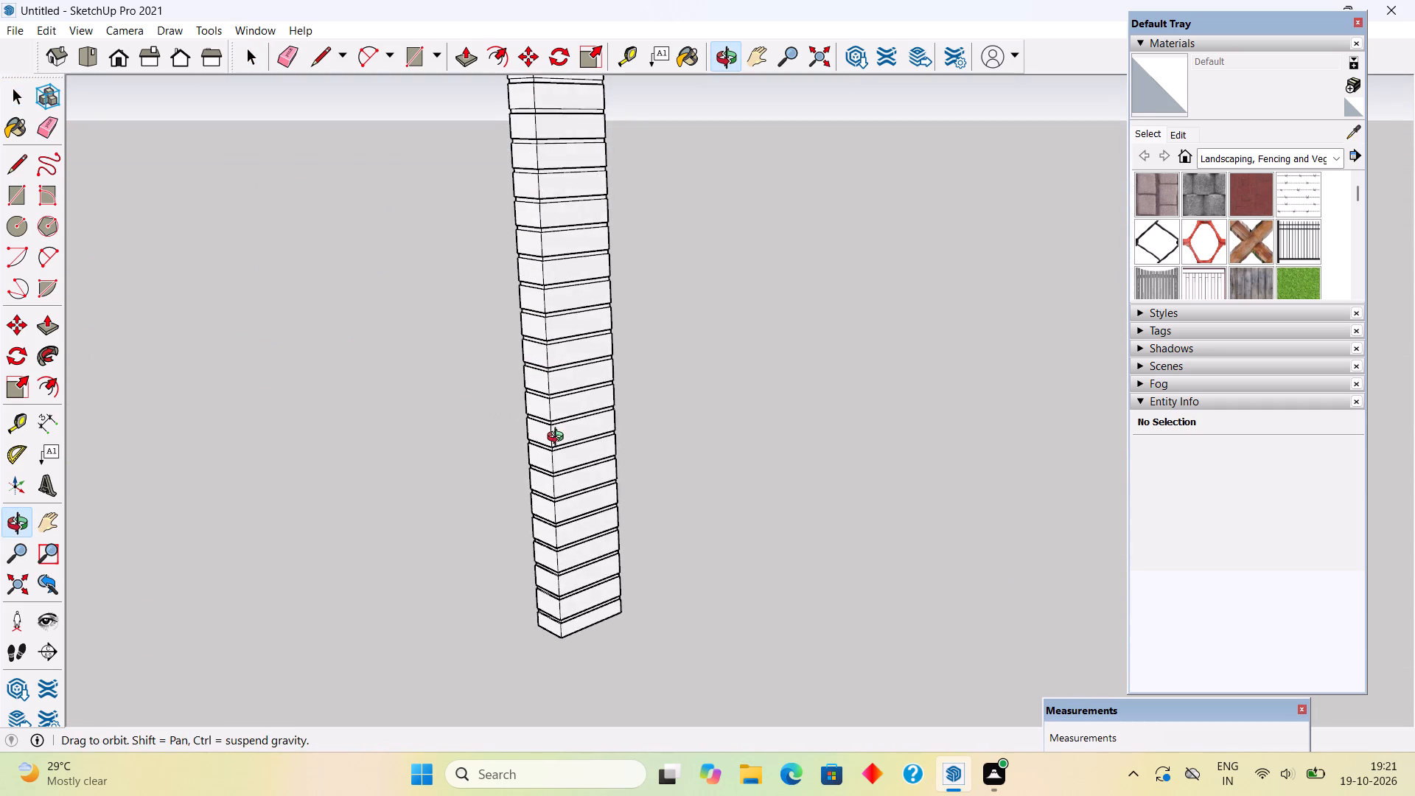
{"action": "middle_click_drag", "start_coordinate": [559, 439], "coordinate": [646, 447]}
{"action": "scroll", "coordinate": [646, 447], "scroll_direction": "down", "scroll_amount": 1}
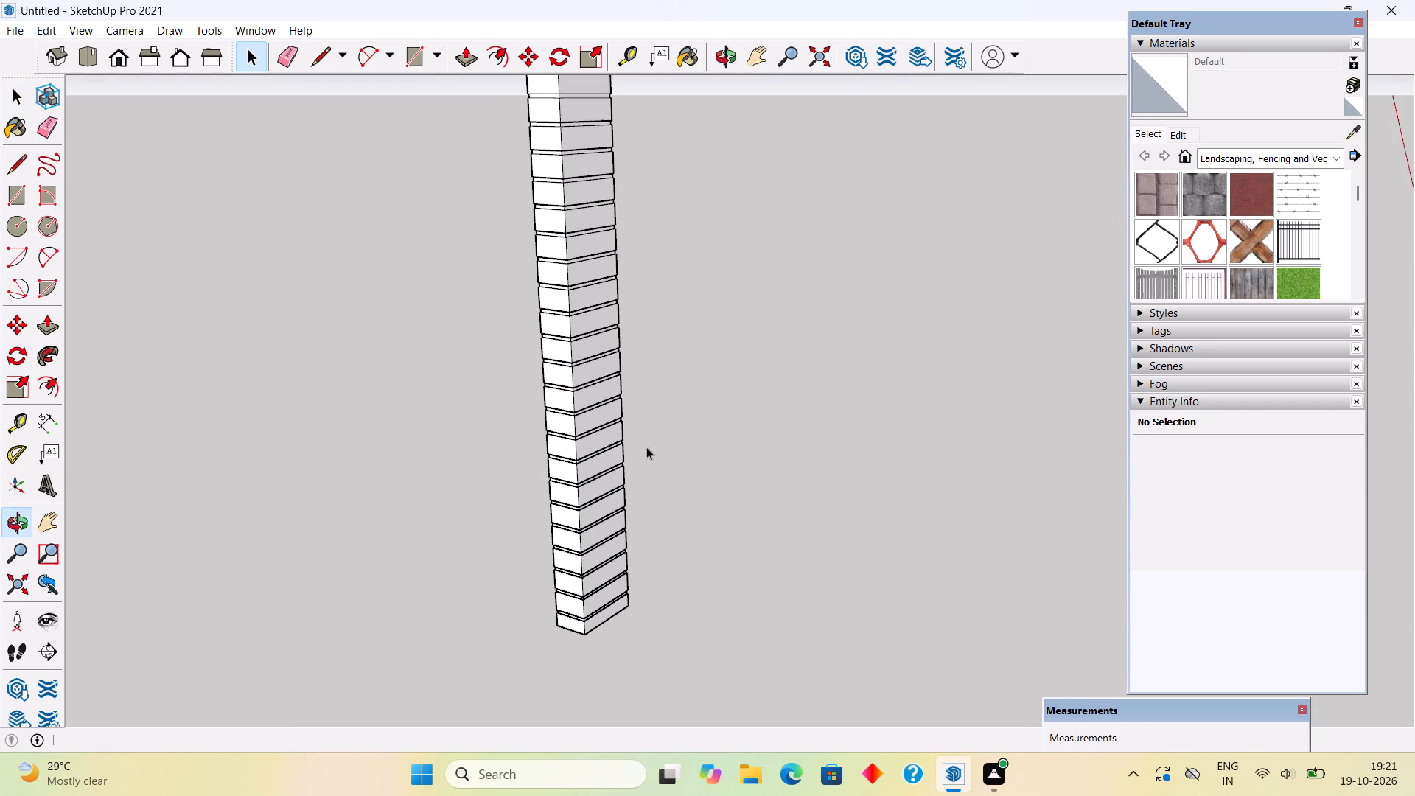
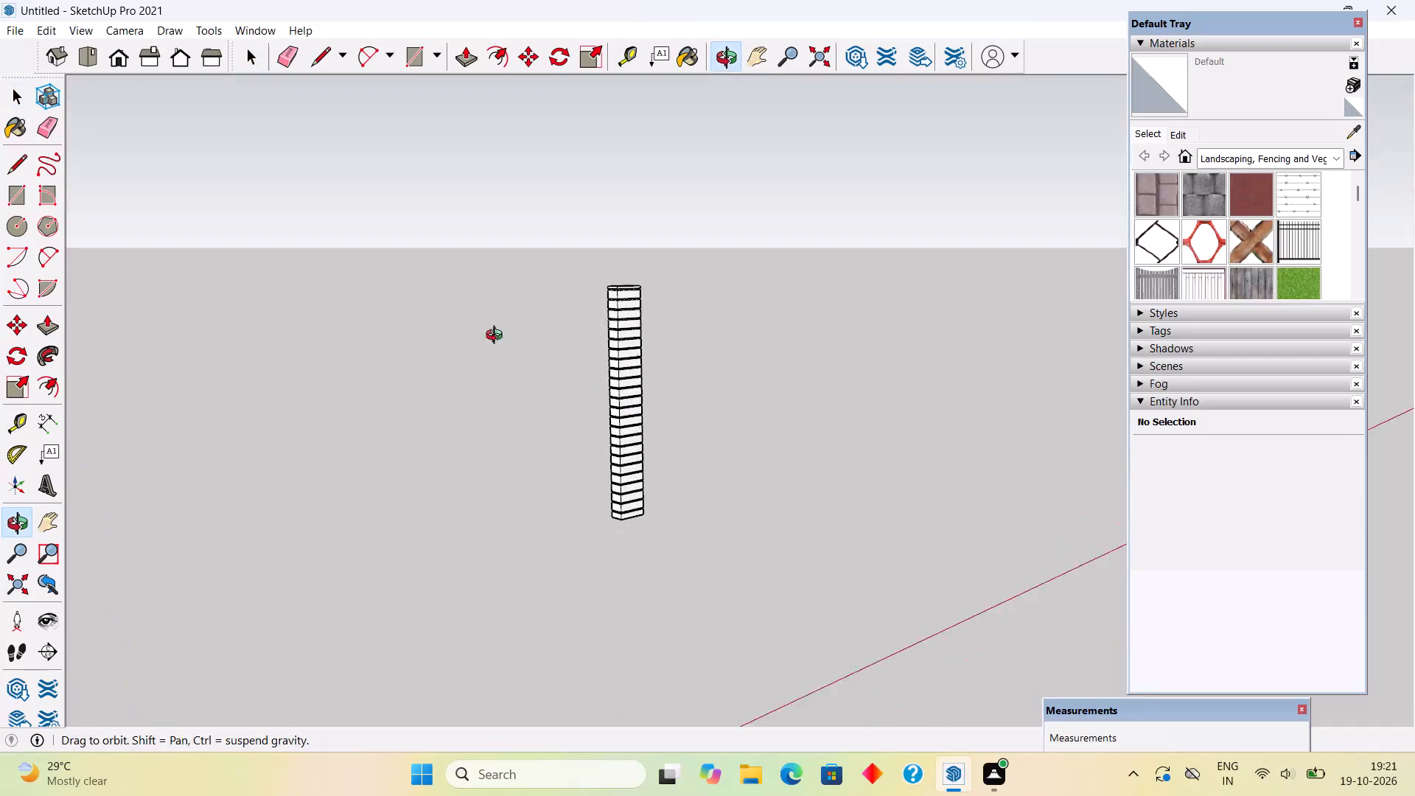
Unhide all the hidden geometry so the rest of the house is shown around the grooved column.
{"action": "scroll", "coordinate": [416, 315], "scroll_direction": "up", "scroll_amount": 4}
{"action": "middle_click_drag", "start_coordinate": [611, 325], "coordinate": [365, 293]}
{"action": "scroll", "coordinate": [365, 293], "scroll_direction": "down", "scroll_amount": 3}
{"action": "middle_click_drag", "start_coordinate": [400, 313], "coordinate": [408, 318]}
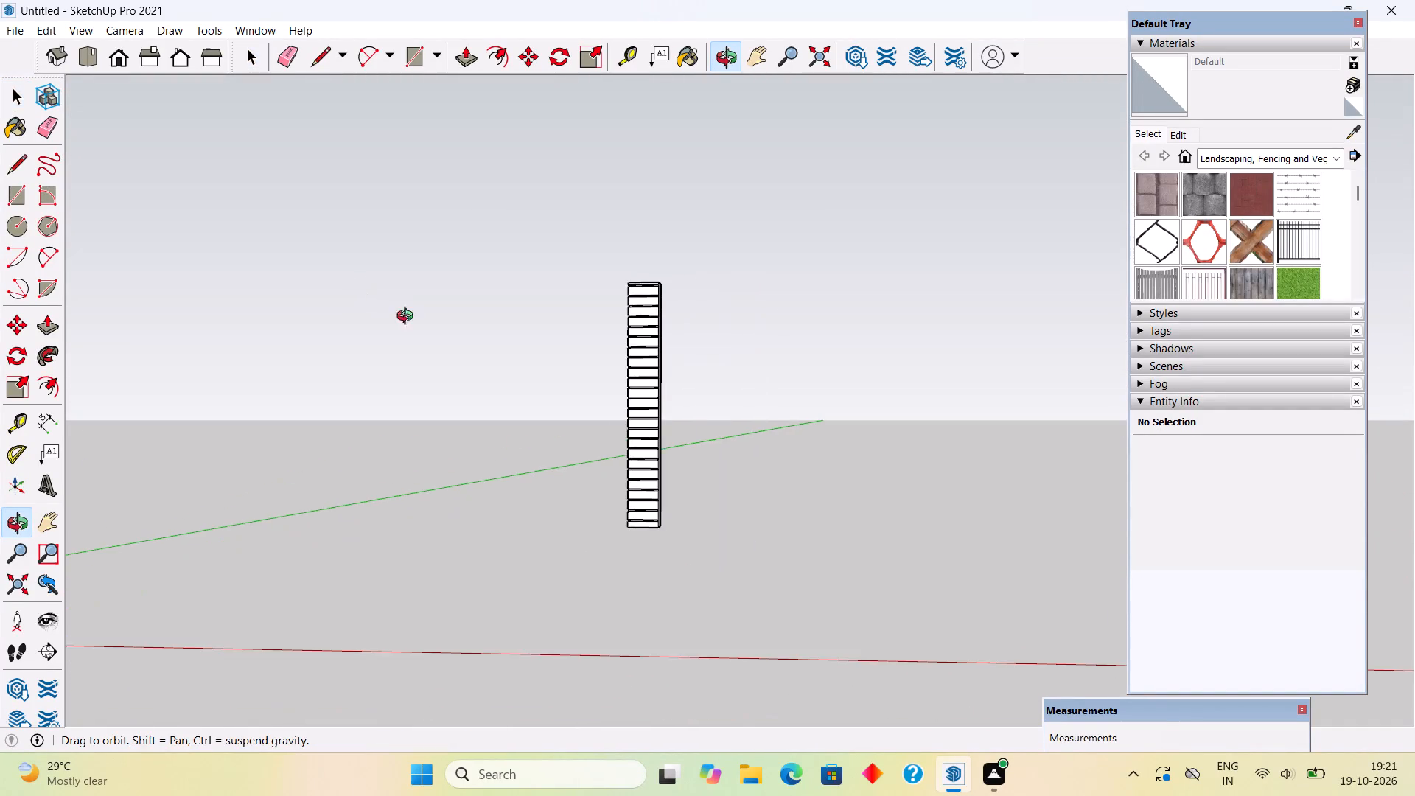
{"action": "middle_click_drag", "start_coordinate": [408, 318], "coordinate": [550, 360]}
{"action": "left_click", "coordinate": [37, 27]}
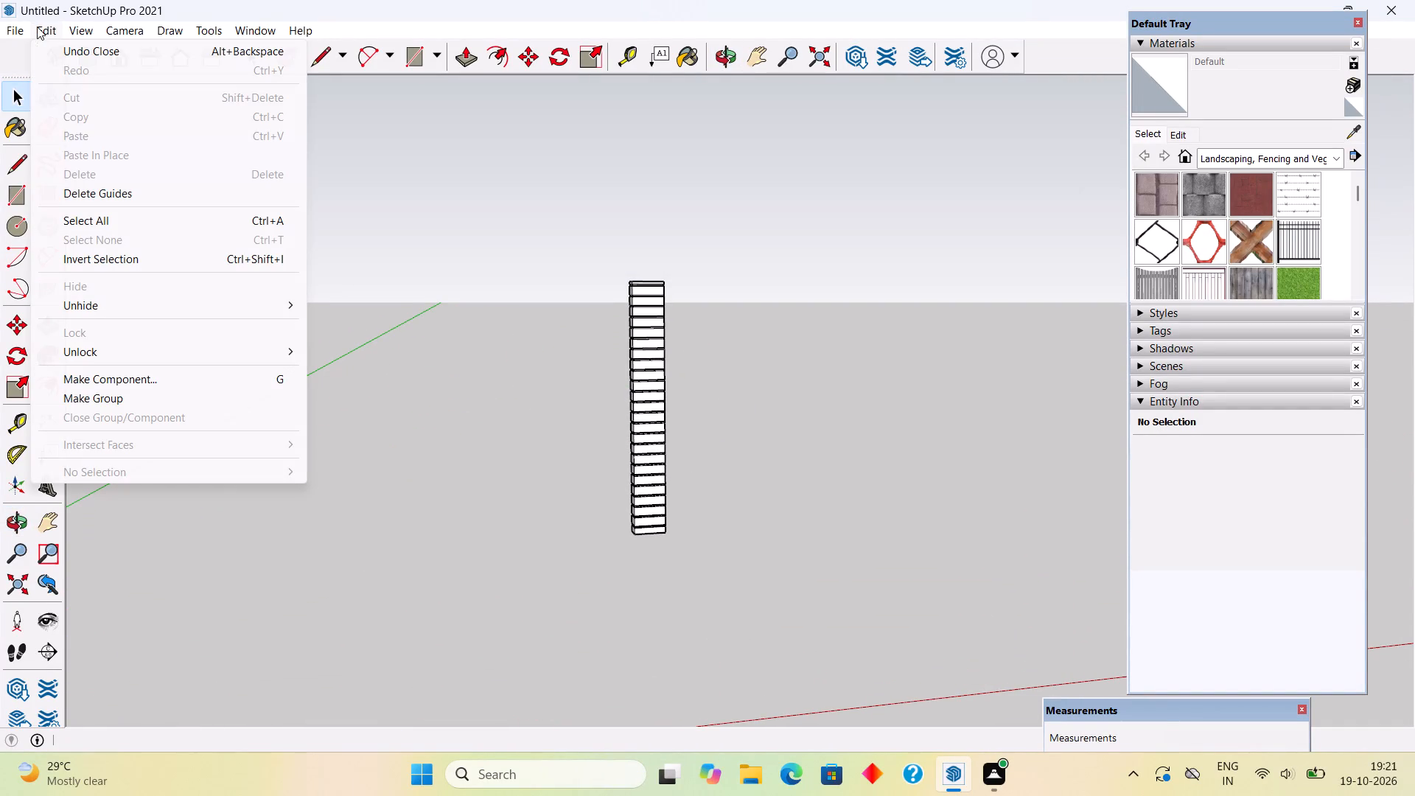
{"action": "left_click", "coordinate": [175, 309]}
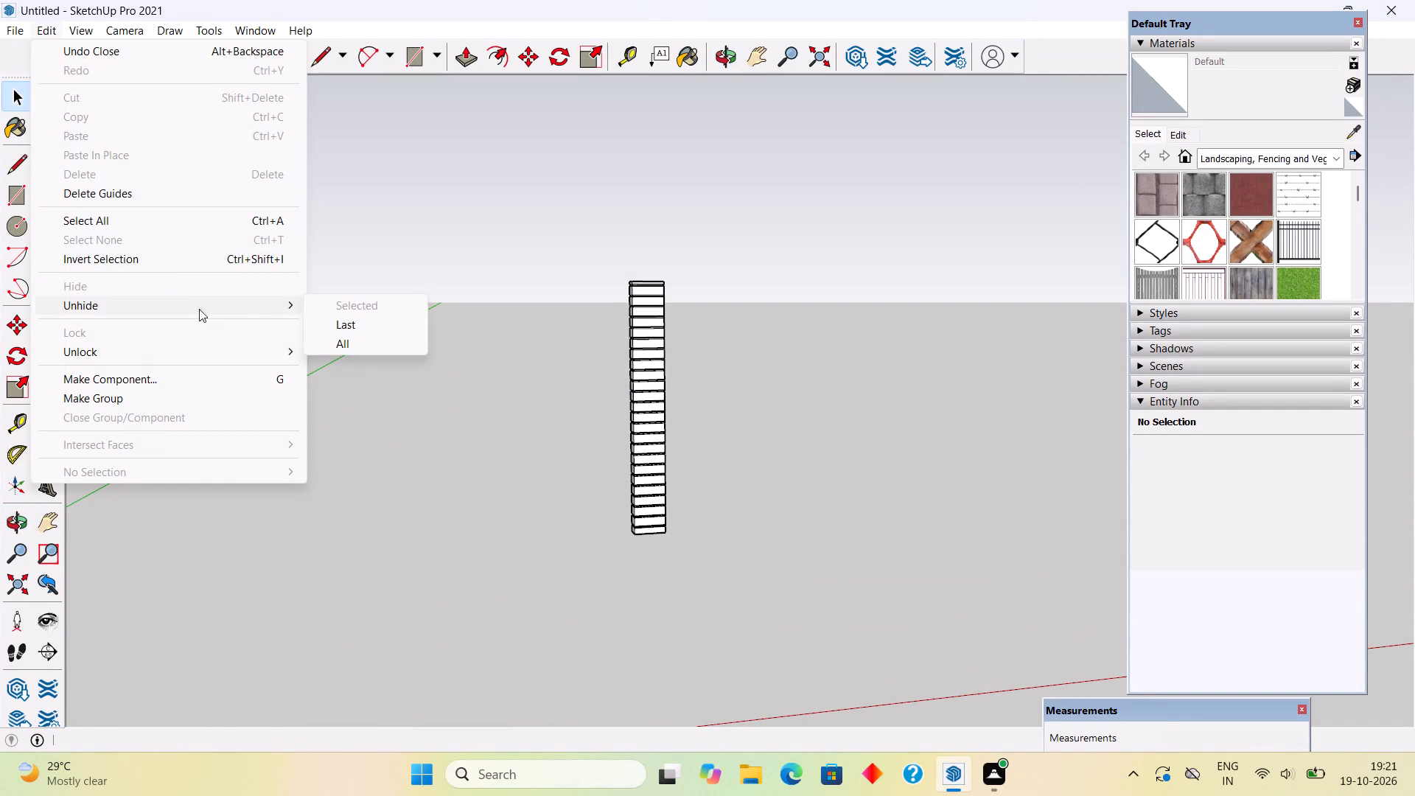
{"action": "left_click", "coordinate": [387, 341]}
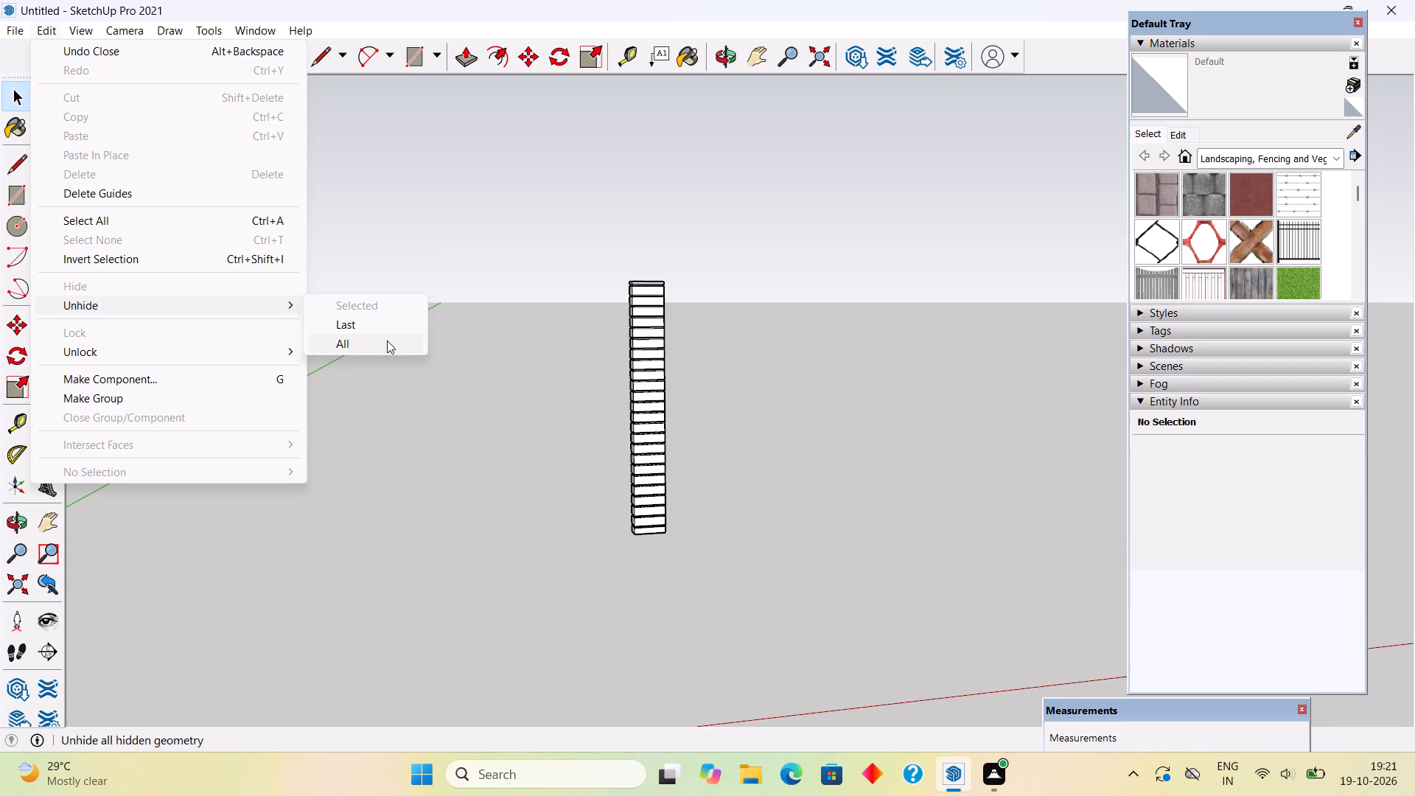
Examine the whole front facade from the front and both sides, checking how the grooved column sits against the window wall.
{"action": "middle_click_drag", "start_coordinate": [565, 325], "coordinate": [719, 324]}
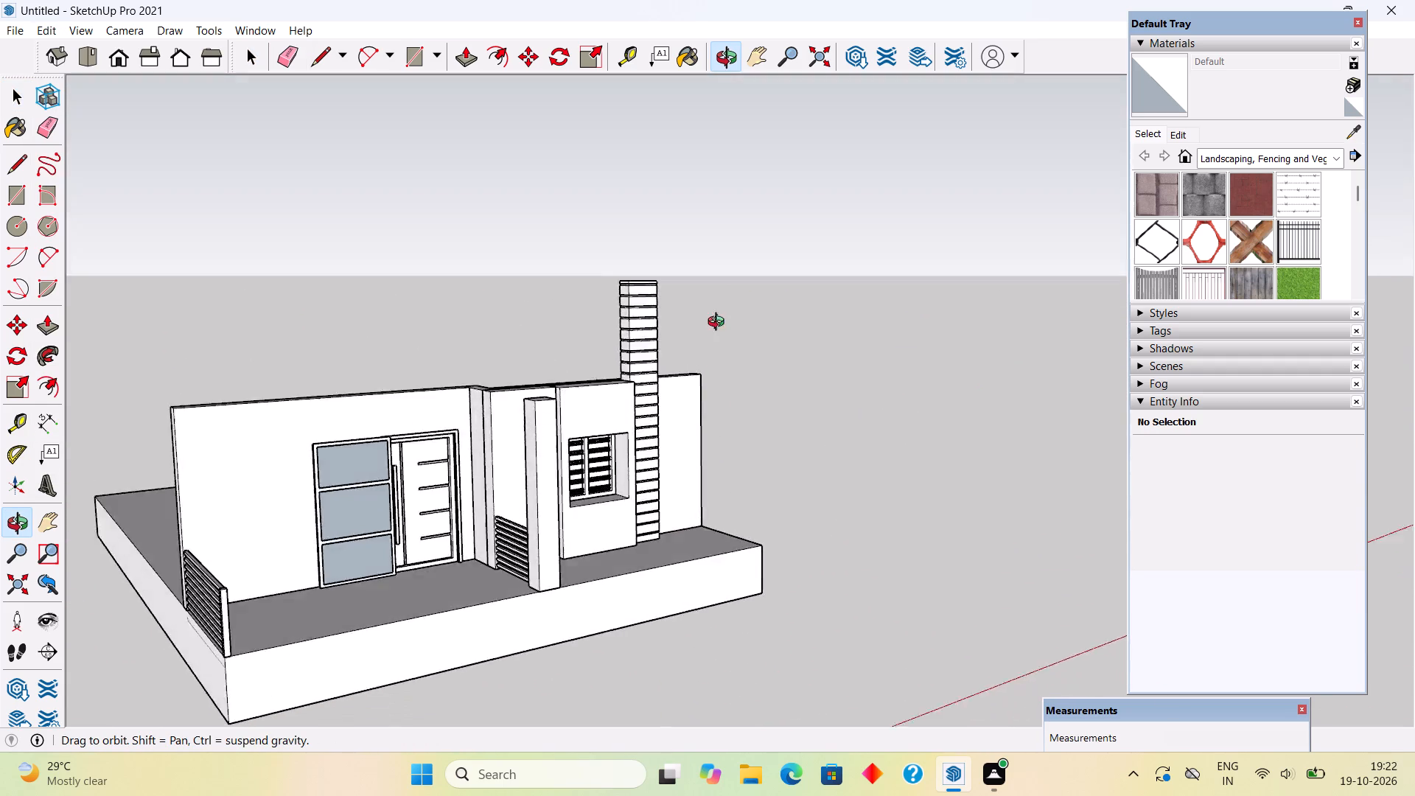
{"action": "middle_click_drag", "start_coordinate": [719, 324], "coordinate": [537, 347]}
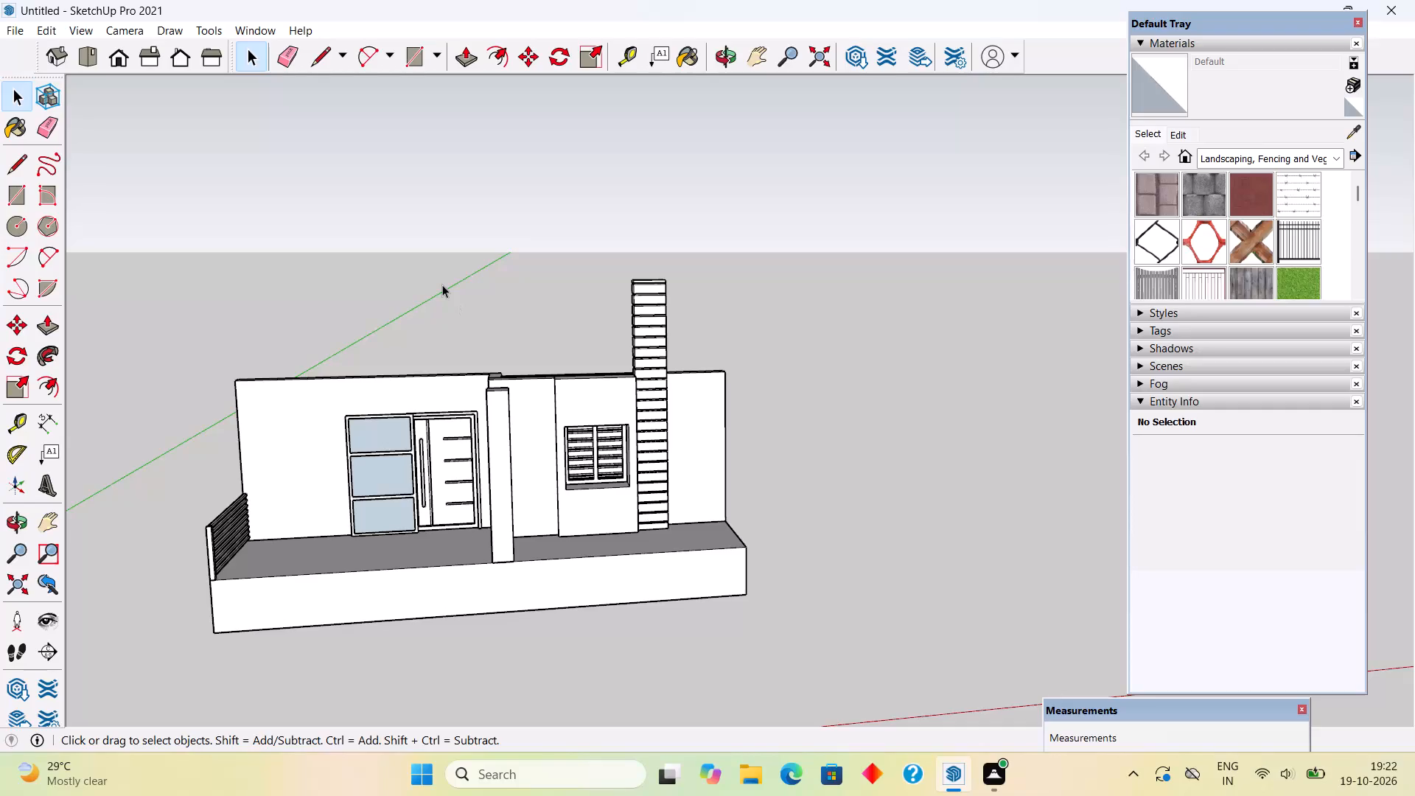
{"action": "middle_click_drag", "start_coordinate": [693, 448], "coordinate": [326, 495]}
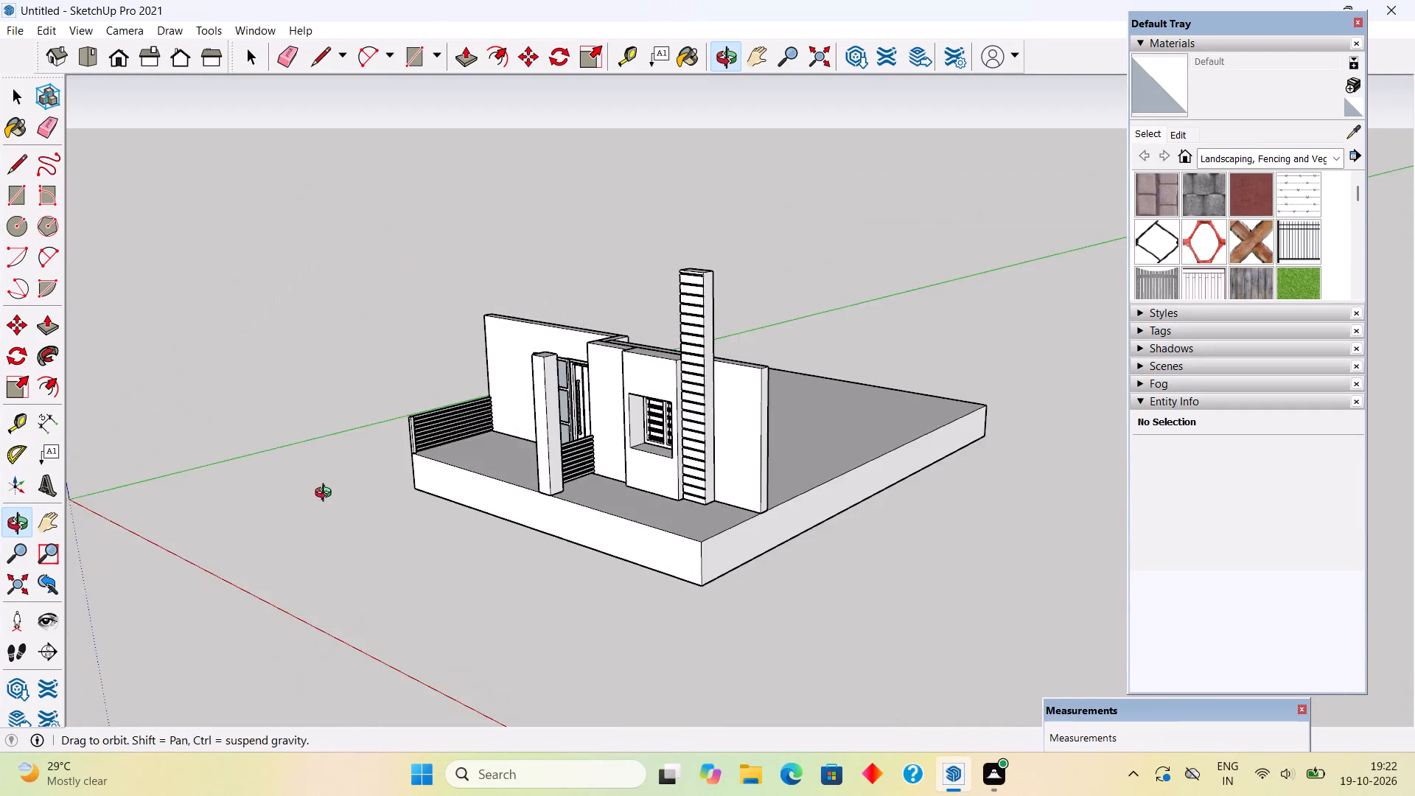
{"action": "middle_click_drag", "start_coordinate": [326, 495], "coordinate": [460, 570]}
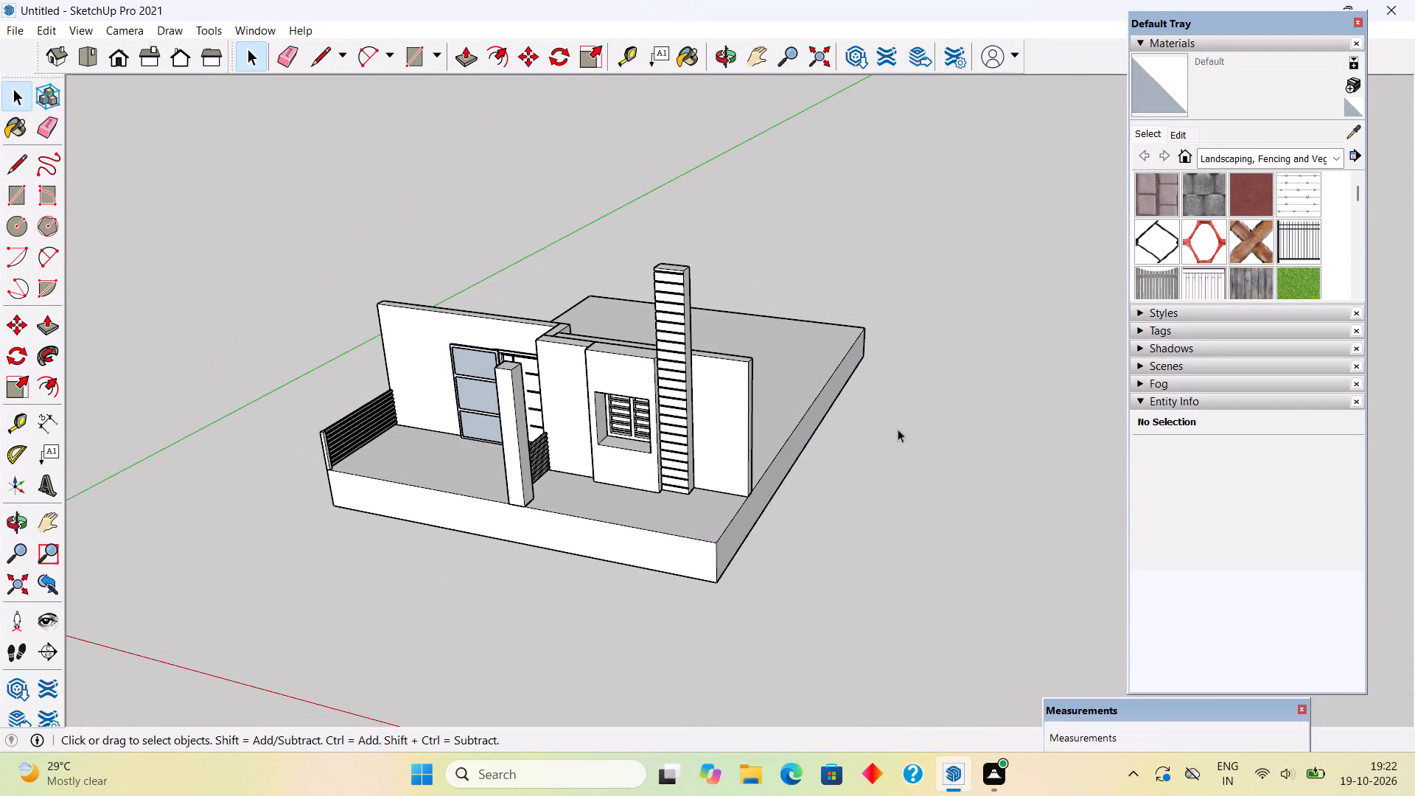
{"action": "scroll", "coordinate": [841, 379], "scroll_direction": "up", "scroll_amount": 4}
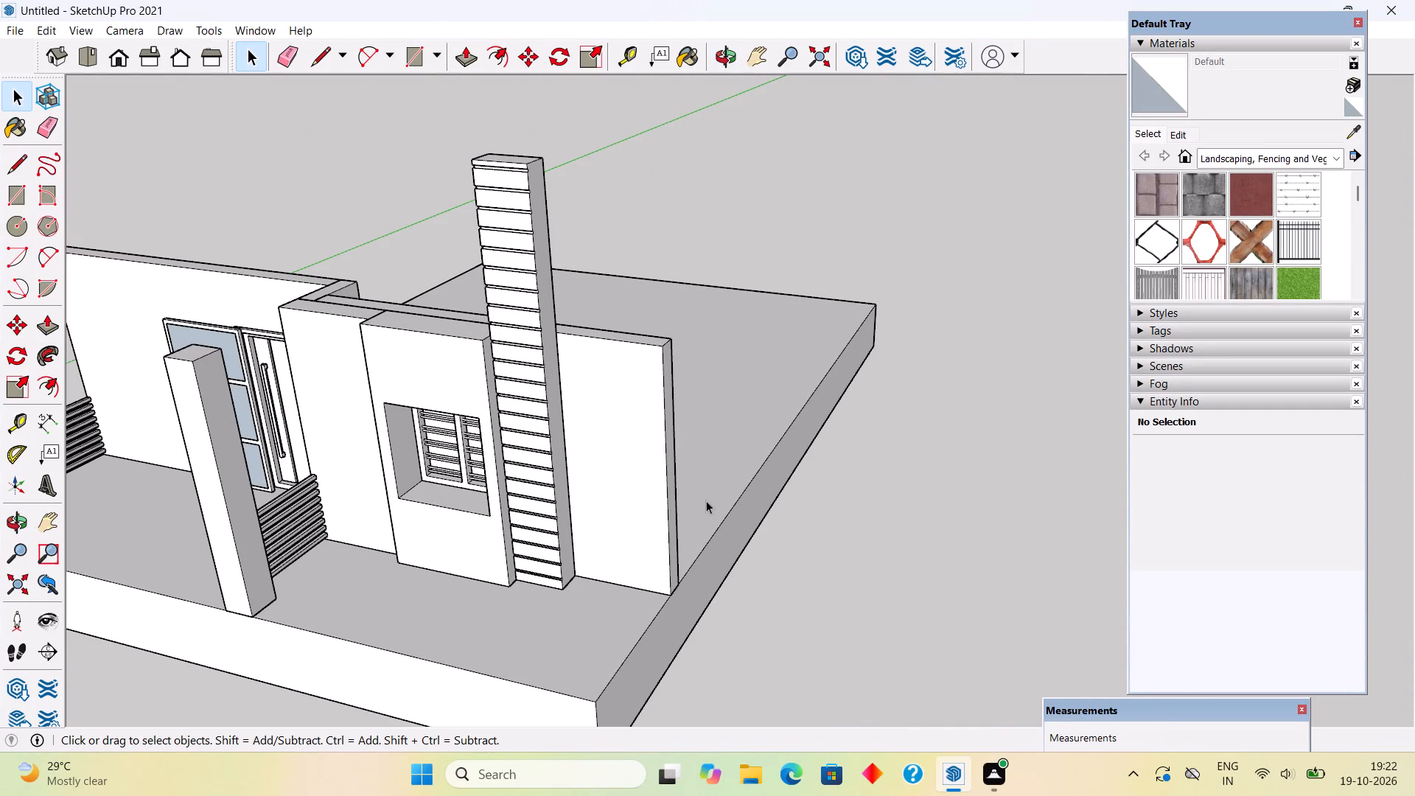
{"action": "middle_click_drag", "start_coordinate": [706, 500], "coordinate": [715, 500]}
{"action": "scroll", "coordinate": [706, 500], "scroll_direction": "up", "scroll_amount": 1}
{"action": "scroll", "coordinate": [738, 473], "scroll_direction": "down", "scroll_amount": 2}
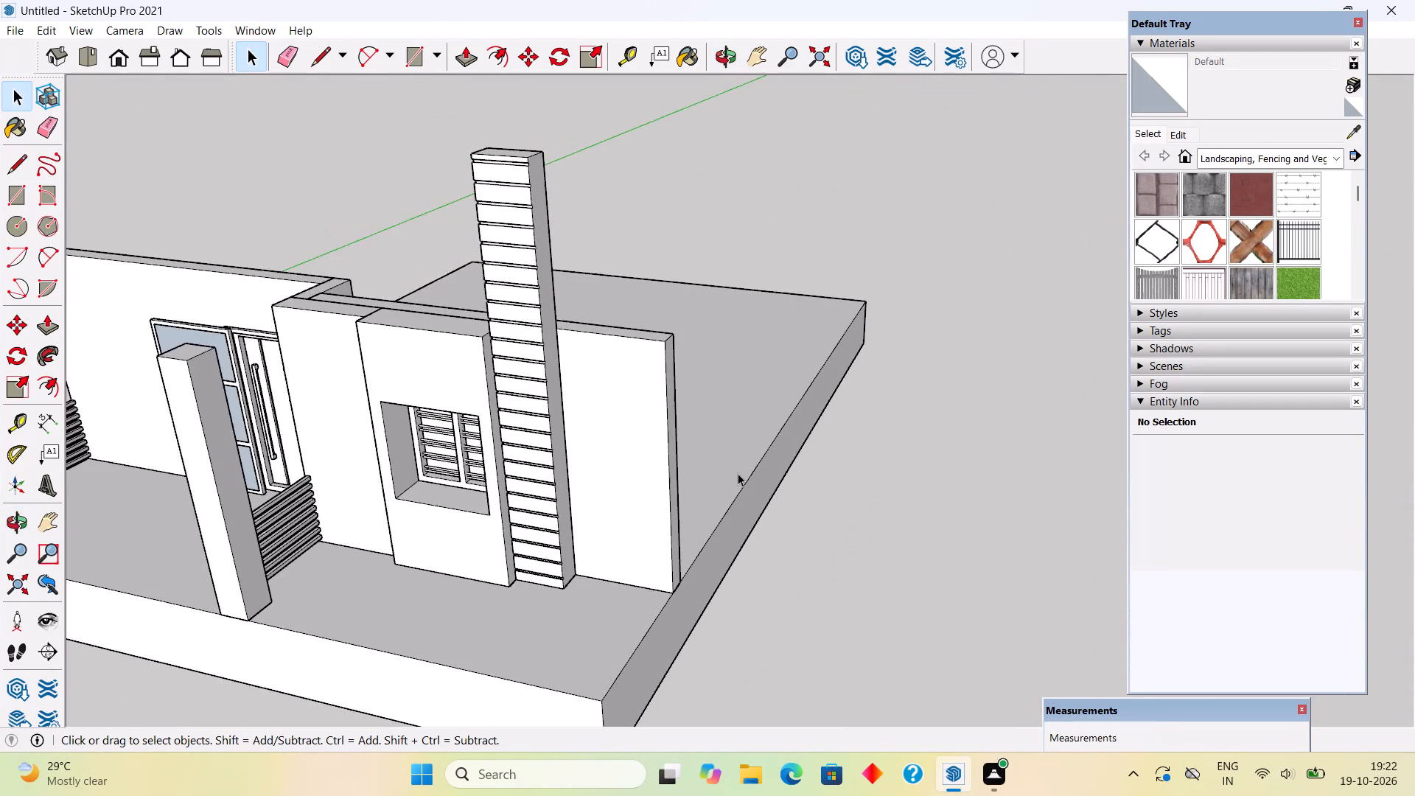
{"action": "scroll", "coordinate": [738, 473], "scroll_direction": "down", "scroll_amount": 5}
{"action": "middle_click_drag", "start_coordinate": [466, 464], "coordinate": [778, 480]}
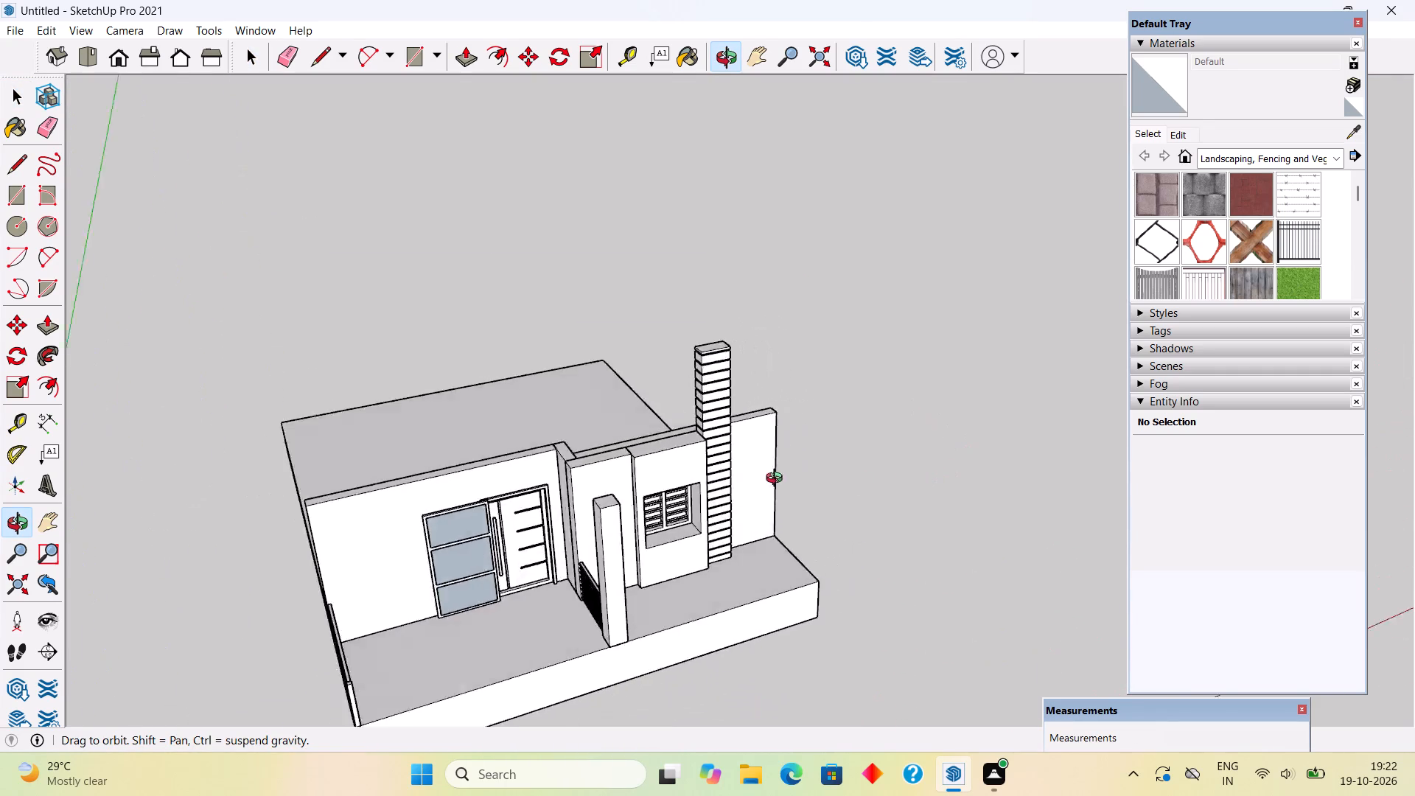
{"action": "middle_click_drag", "start_coordinate": [778, 480], "coordinate": [570, 426]}
{"action": "scroll", "coordinate": [570, 426], "scroll_direction": "up", "scroll_amount": 2}
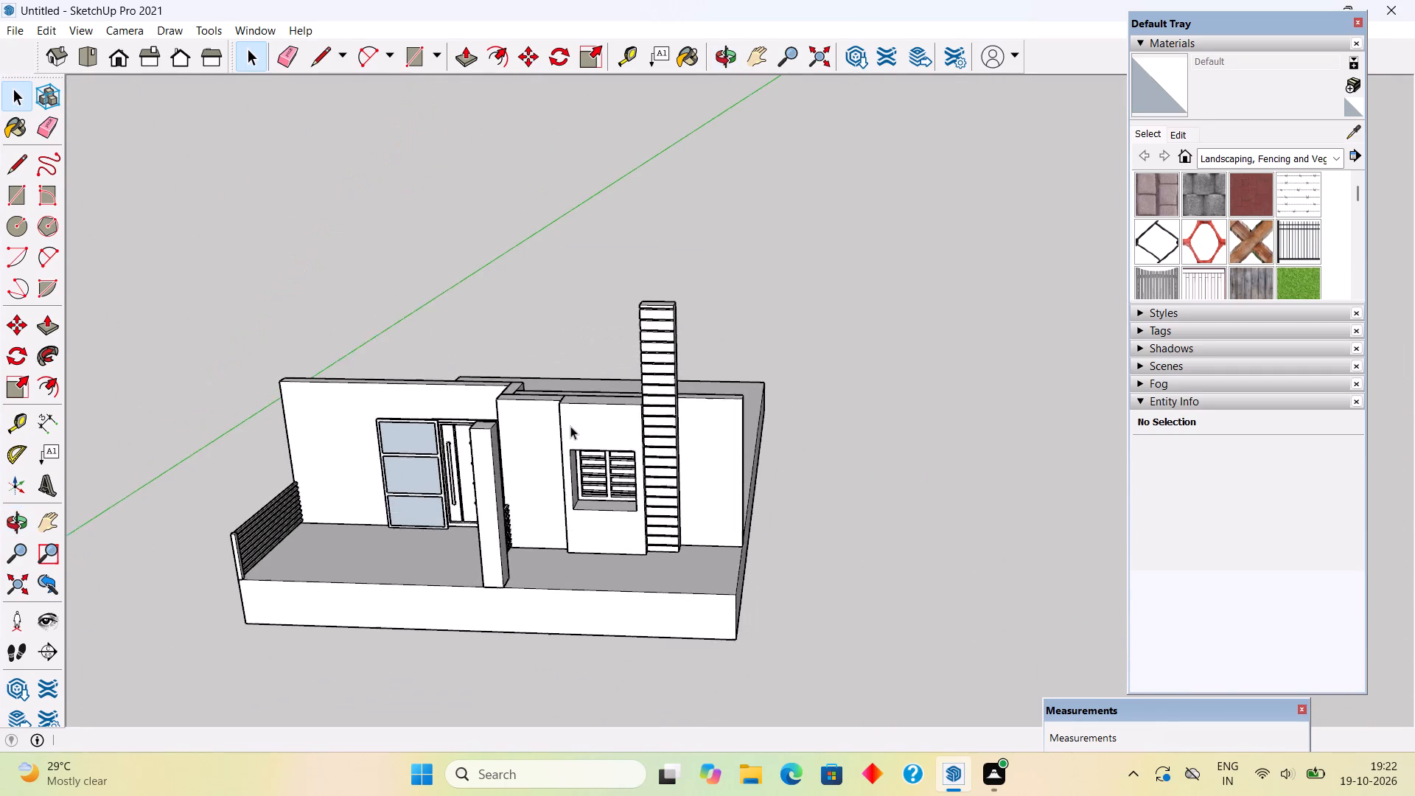
{"action": "scroll", "coordinate": [570, 426], "scroll_direction": "up", "scroll_amount": 2}
{"action": "middle_click_drag", "start_coordinate": [641, 425], "coordinate": [393, 343]}
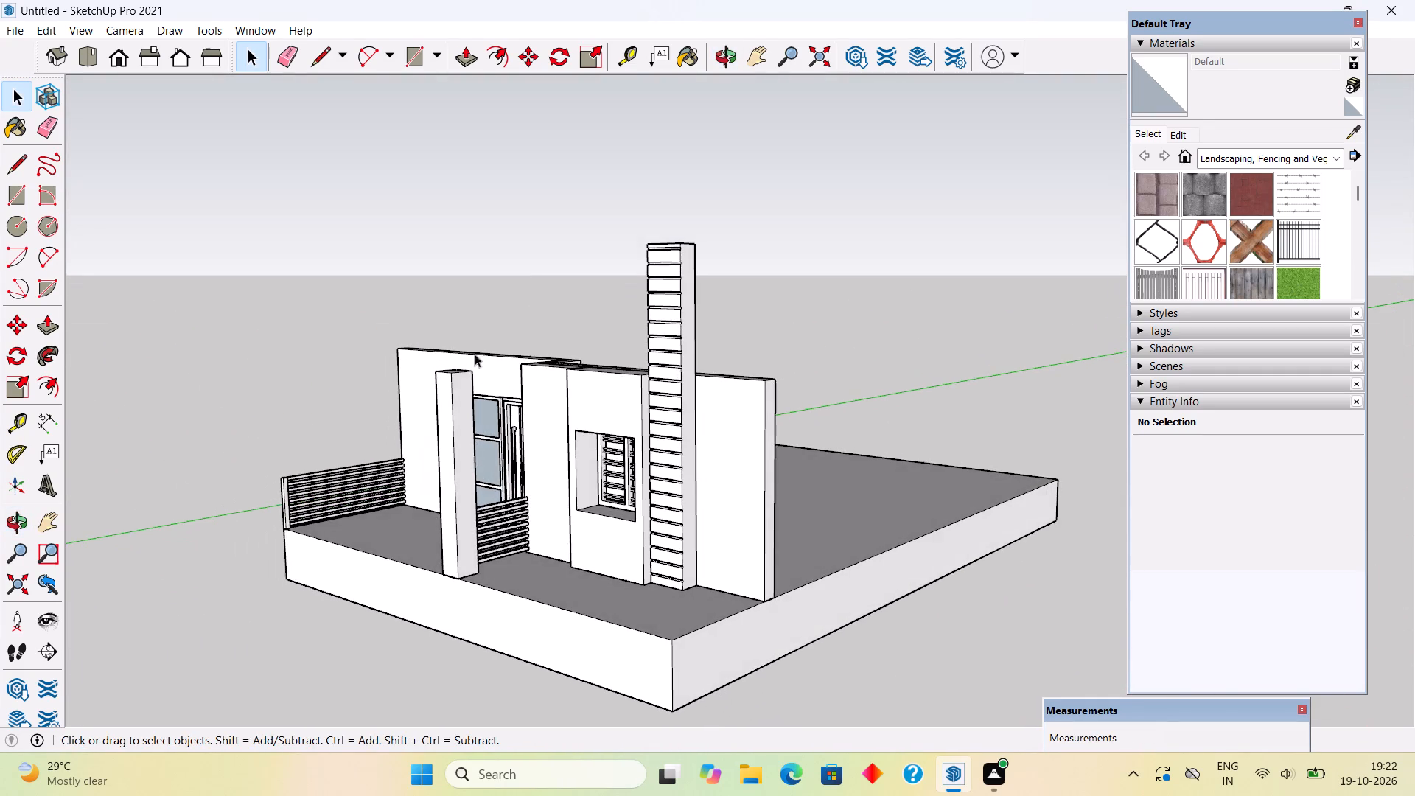
{"action": "scroll", "coordinate": [604, 405], "scroll_direction": "up", "scroll_amount": 4}
{"action": "middle_click_drag", "start_coordinate": [655, 408], "coordinate": [501, 298]}
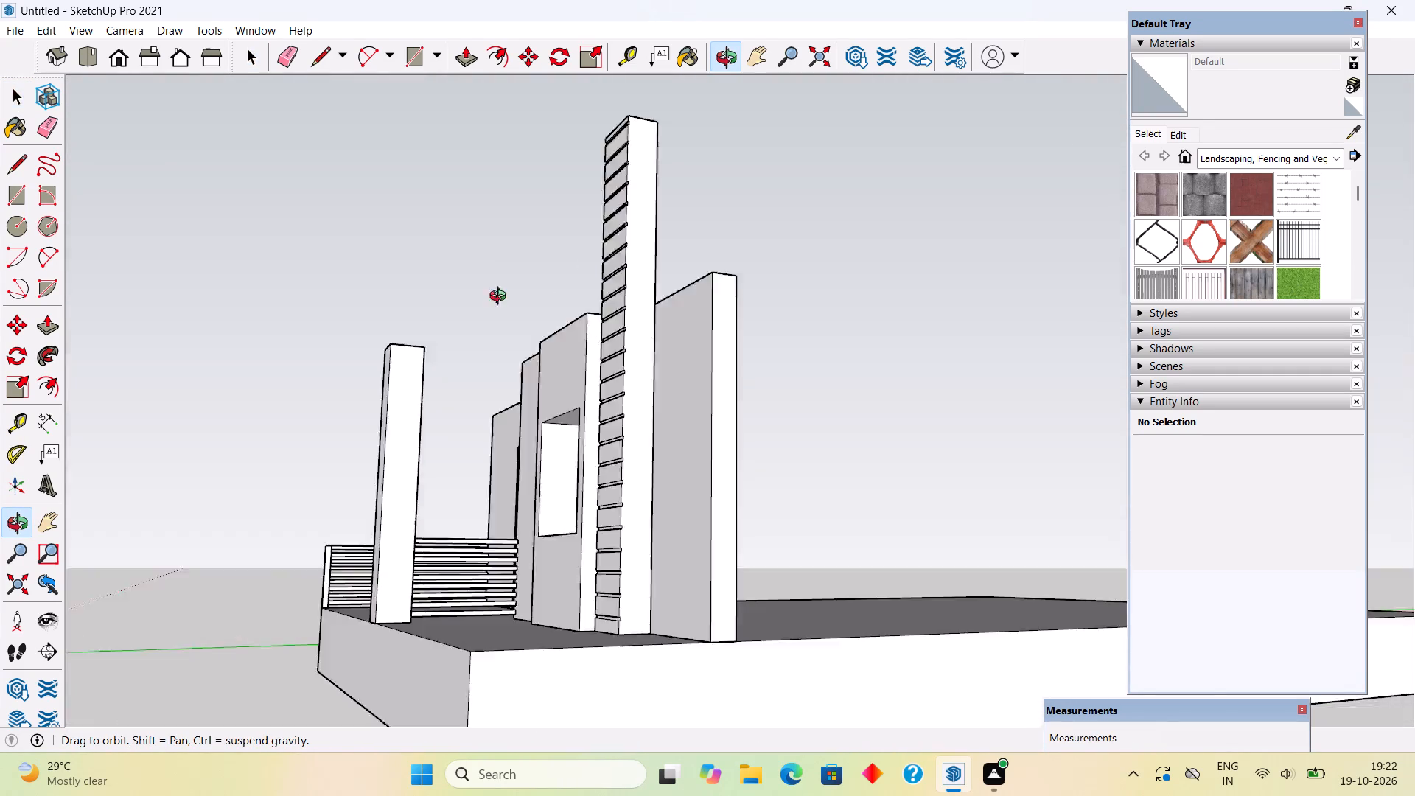
{"action": "middle_click_drag", "start_coordinate": [501, 298], "coordinate": [950, 467]}
{"action": "scroll", "coordinate": [937, 459], "scroll_direction": "down", "scroll_amount": 2}
{"action": "scroll", "coordinate": [853, 391], "scroll_direction": "down", "scroll_amount": 6}
{"action": "middle_click_drag", "start_coordinate": [811, 417], "coordinate": [895, 572]}
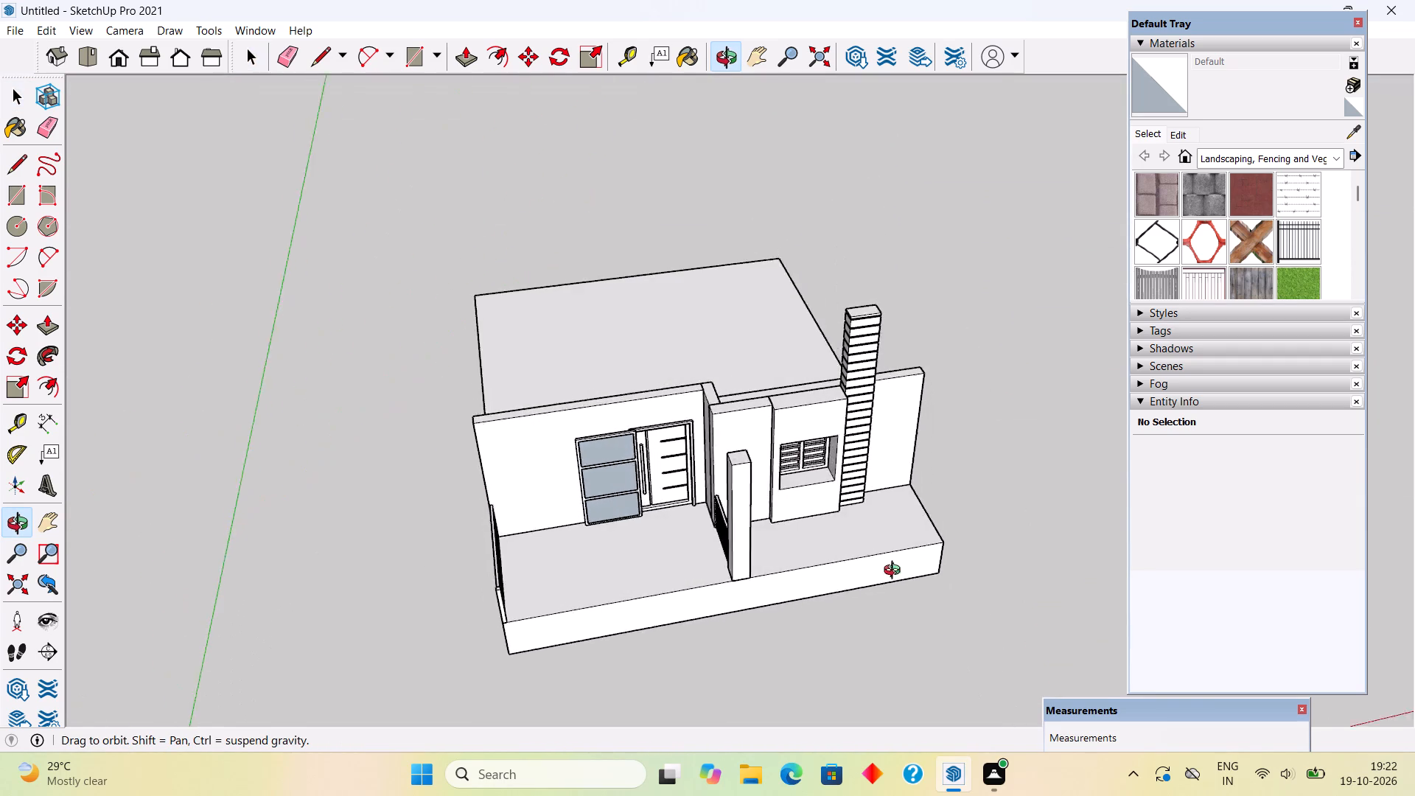
{"action": "middle_click_drag", "start_coordinate": [895, 572], "coordinate": [932, 450]}
{"action": "scroll", "coordinate": [932, 450], "scroll_direction": "up", "scroll_amount": 1}
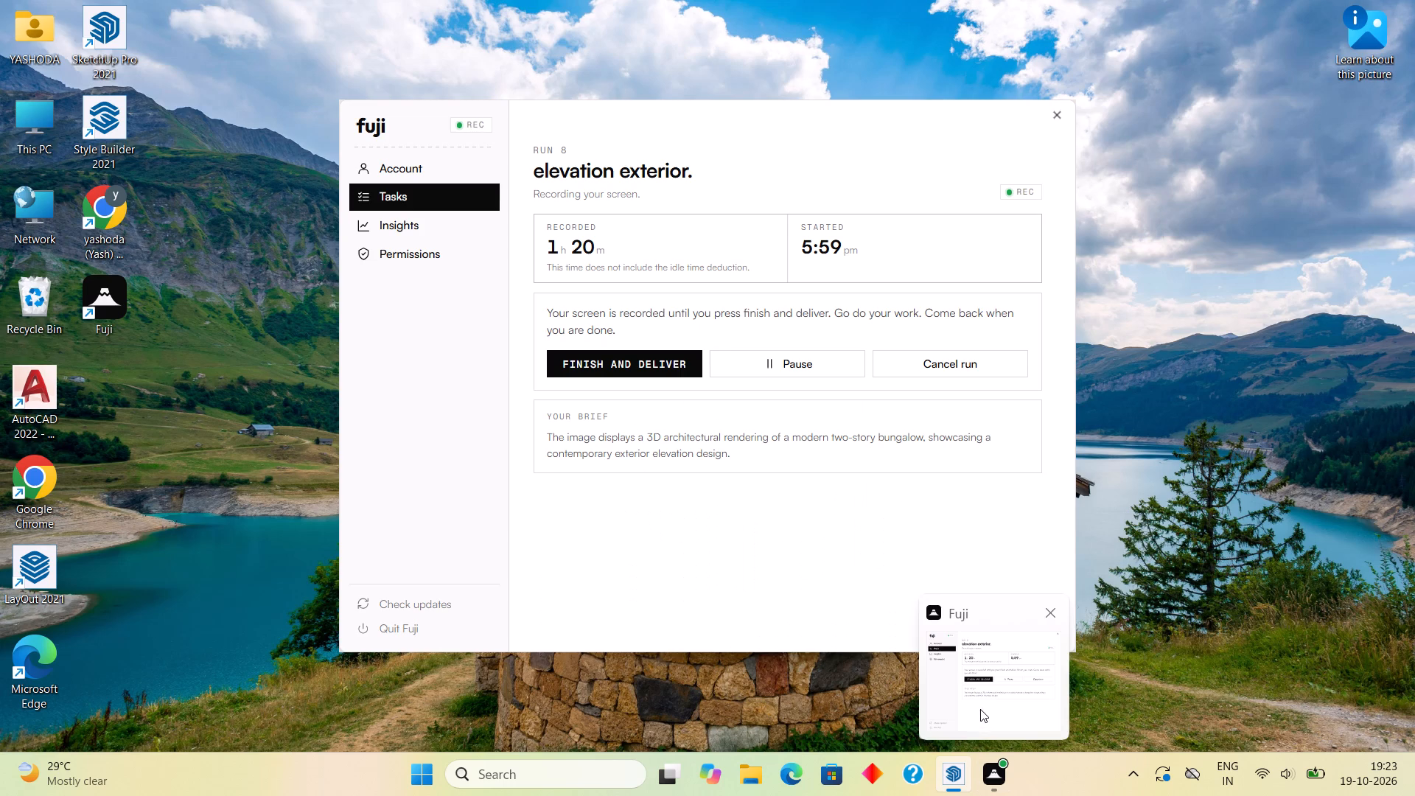
Examine the facade walls, porch column, railings and grooved column from the front corner and from above.
{"action": "scroll", "coordinate": [765, 477], "scroll_direction": "down", "scroll_amount": 5}
{"action": "middle_click_drag", "start_coordinate": [754, 482], "coordinate": [672, 389]}
{"action": "scroll", "coordinate": [672, 390], "scroll_direction": "up", "scroll_amount": 3}
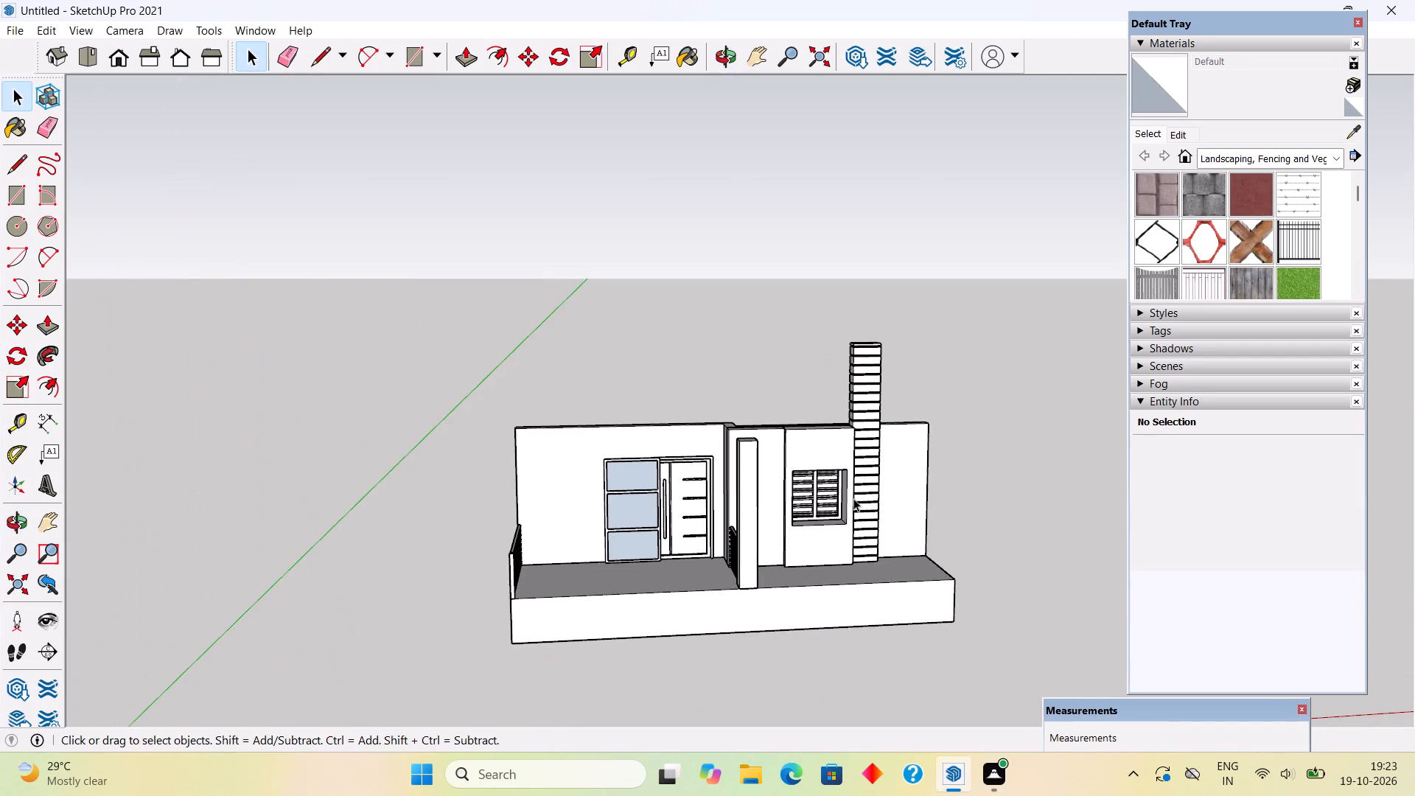
{"action": "middle_click_drag", "start_coordinate": [816, 495], "coordinate": [565, 519]}
{"action": "middle_click_drag", "start_coordinate": [839, 517], "coordinate": [815, 572]}
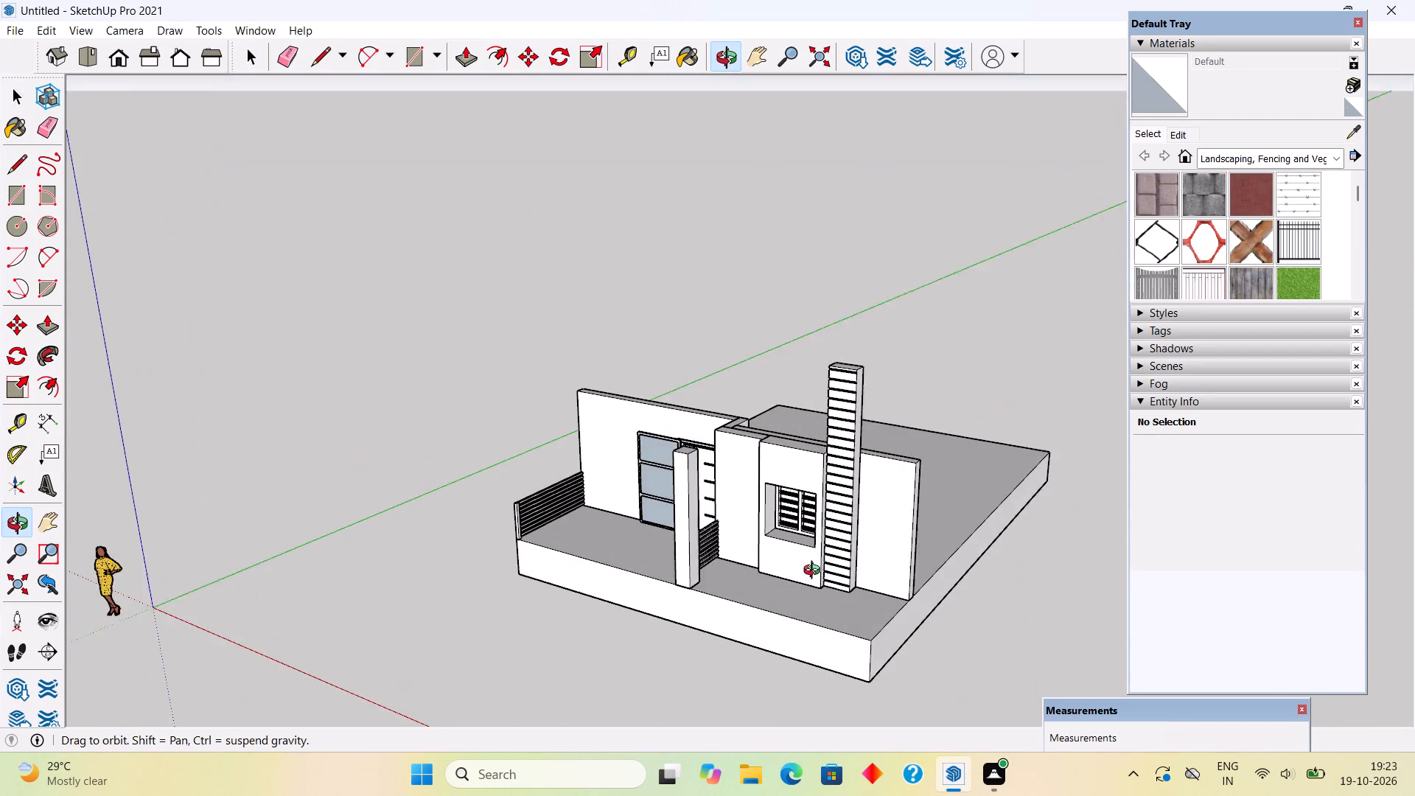
{"action": "middle_click_drag", "start_coordinate": [815, 572], "coordinate": [823, 573]}
{"action": "scroll", "coordinate": [823, 573], "scroll_direction": "up", "scroll_amount": 1}
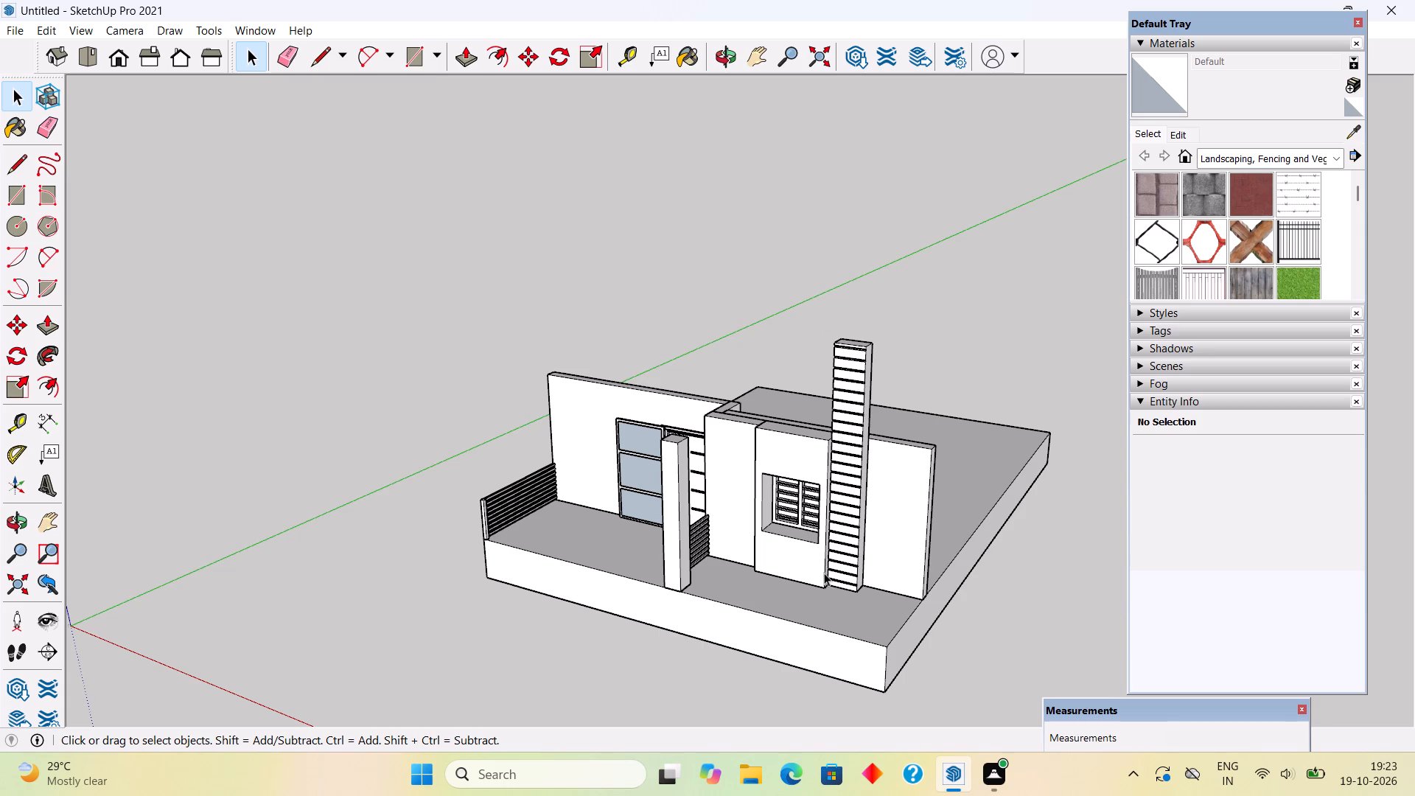
{"action": "middle_click_drag", "start_coordinate": [766, 387], "coordinate": [836, 626]}
{"action": "scroll", "coordinate": [836, 626], "scroll_direction": "up", "scroll_amount": 3}
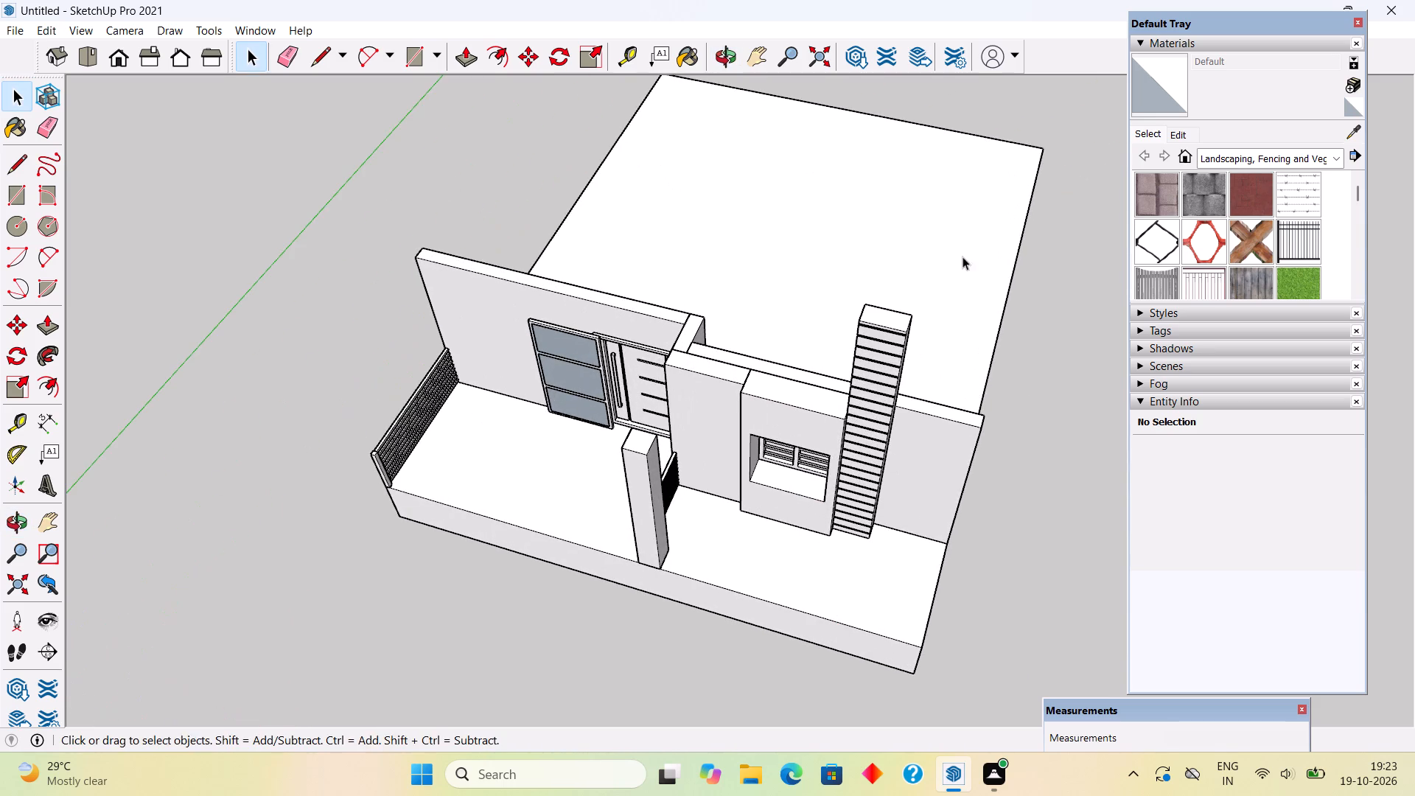
{"action": "middle_click_drag", "start_coordinate": [920, 313], "coordinate": [863, 360]}
{"action": "scroll", "coordinate": [873, 323], "scroll_direction": "down", "scroll_amount": 3}
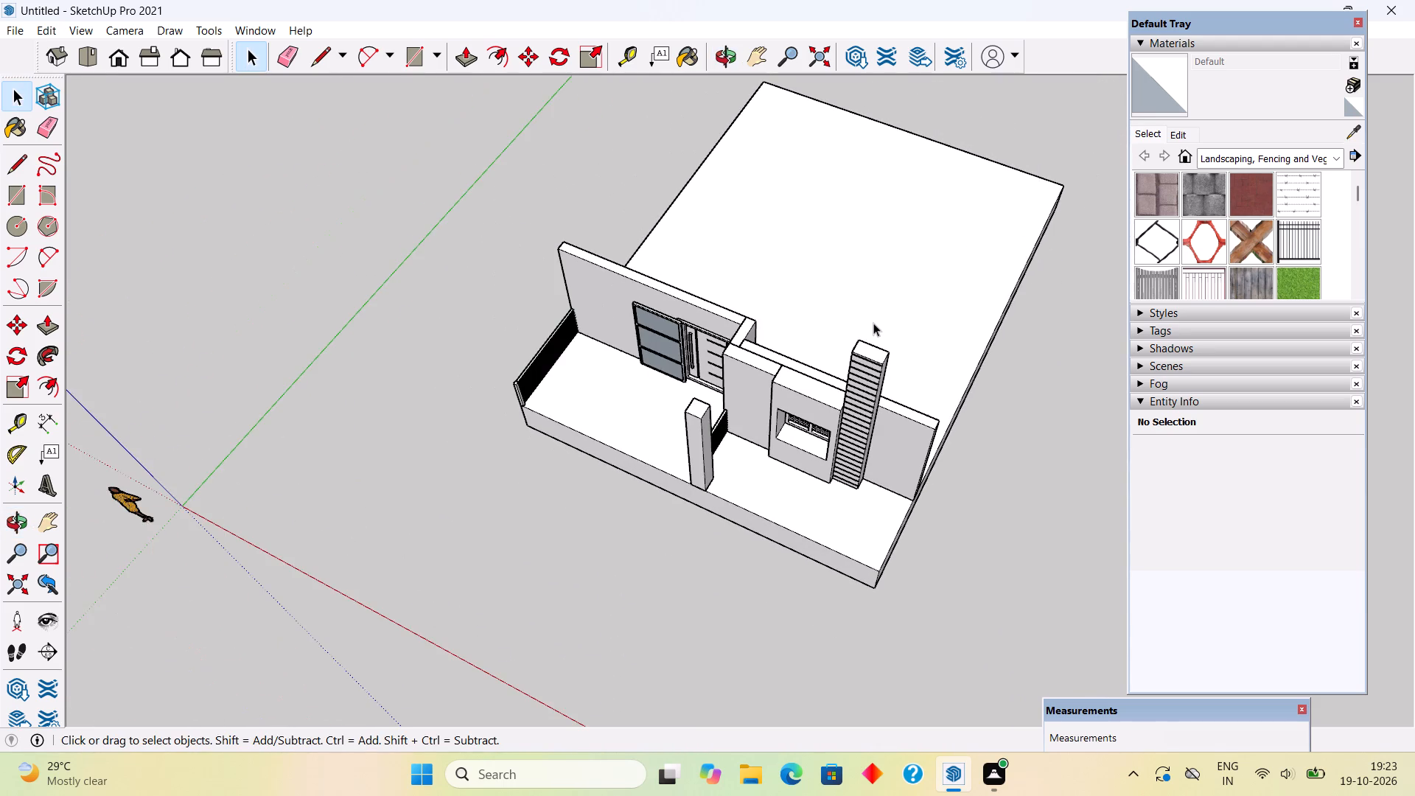
{"action": "middle_click_drag", "start_coordinate": [876, 416], "coordinate": [911, 562]}
{"action": "scroll", "coordinate": [911, 561], "scroll_direction": "up", "scroll_amount": 4}
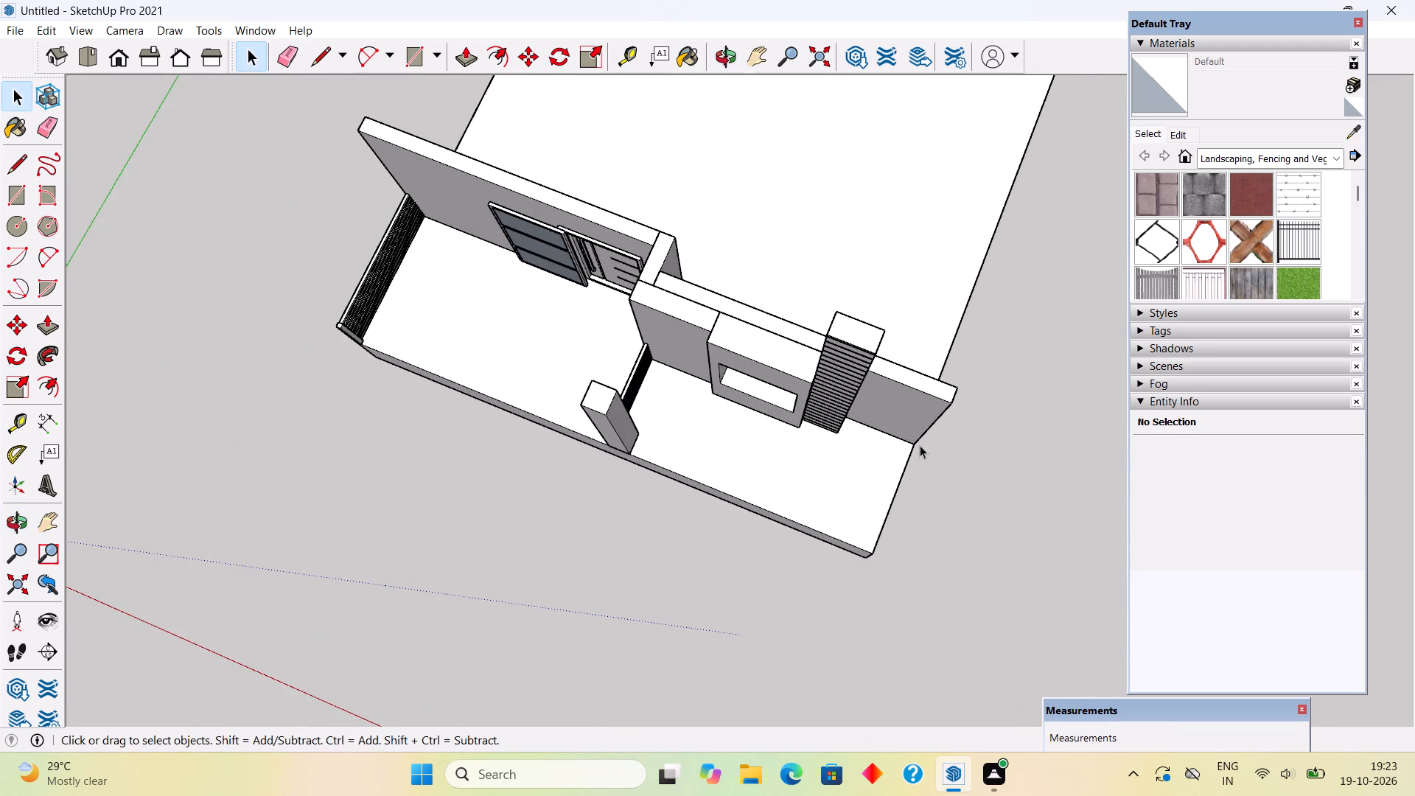
{"action": "middle_click_drag", "start_coordinate": [912, 404], "coordinate": [841, 270]}
{"action": "scroll", "coordinate": [841, 270], "scroll_direction": "up", "scroll_amount": 2}
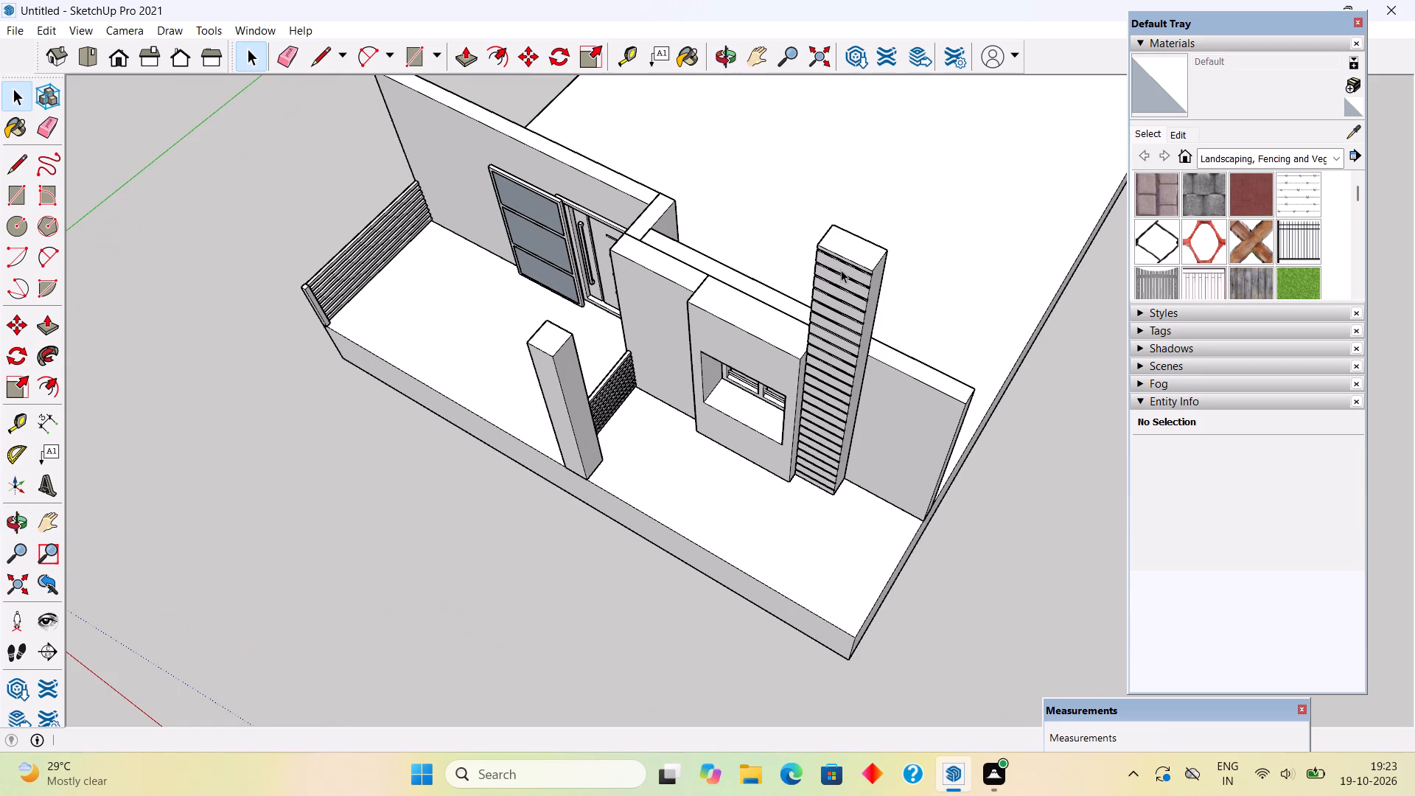
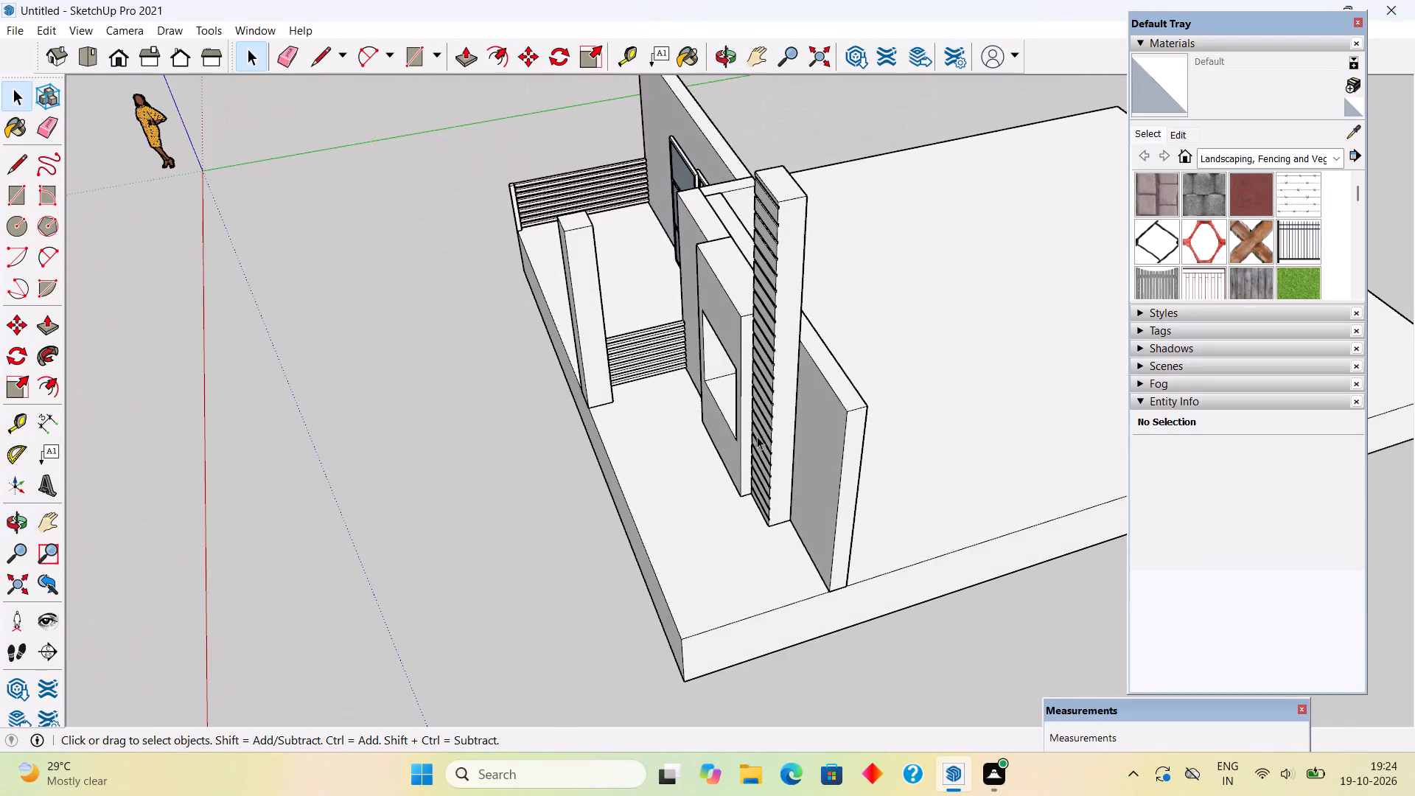
Shorten the wall behind the grooved column by pushing its free end face in 3'.
{"action": "scroll", "coordinate": [853, 467], "scroll_direction": "up", "scroll_amount": 3}
{"action": "triple_click", "coordinate": [853, 467]}
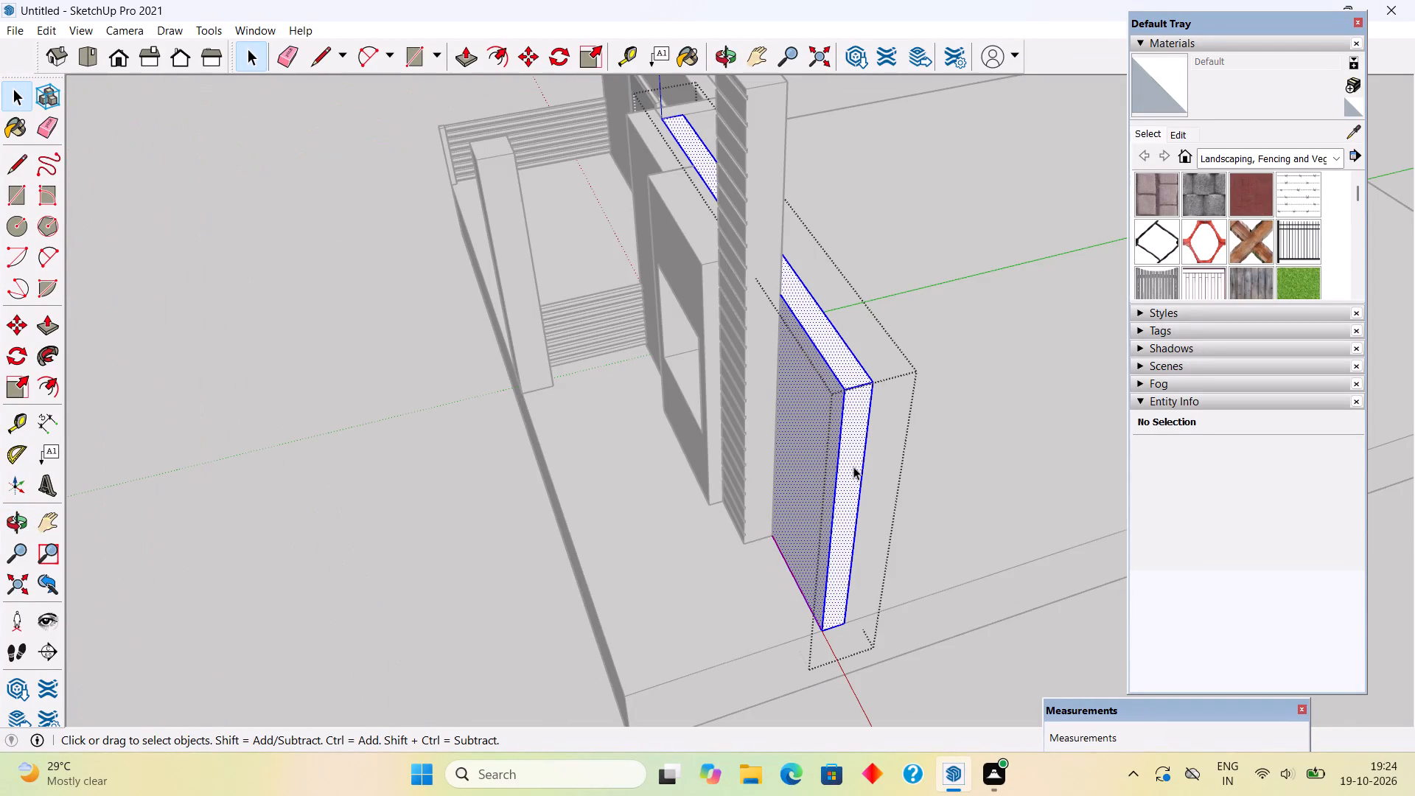
{"action": "key", "text": "p"}
{"action": "left_click", "coordinate": [853, 467]}
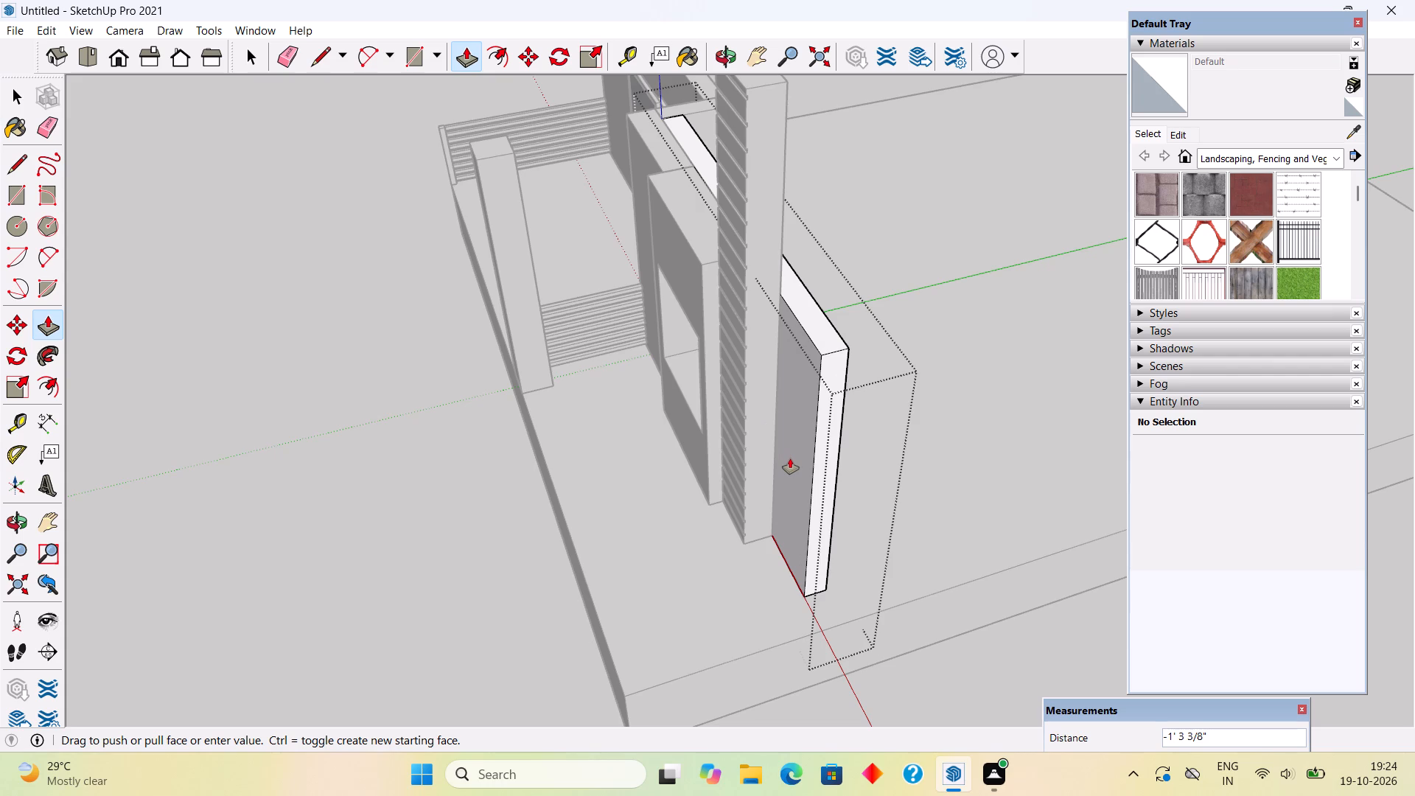
{"action": "type", "text": "3'"}
{"action": "key", "text": "Return"}
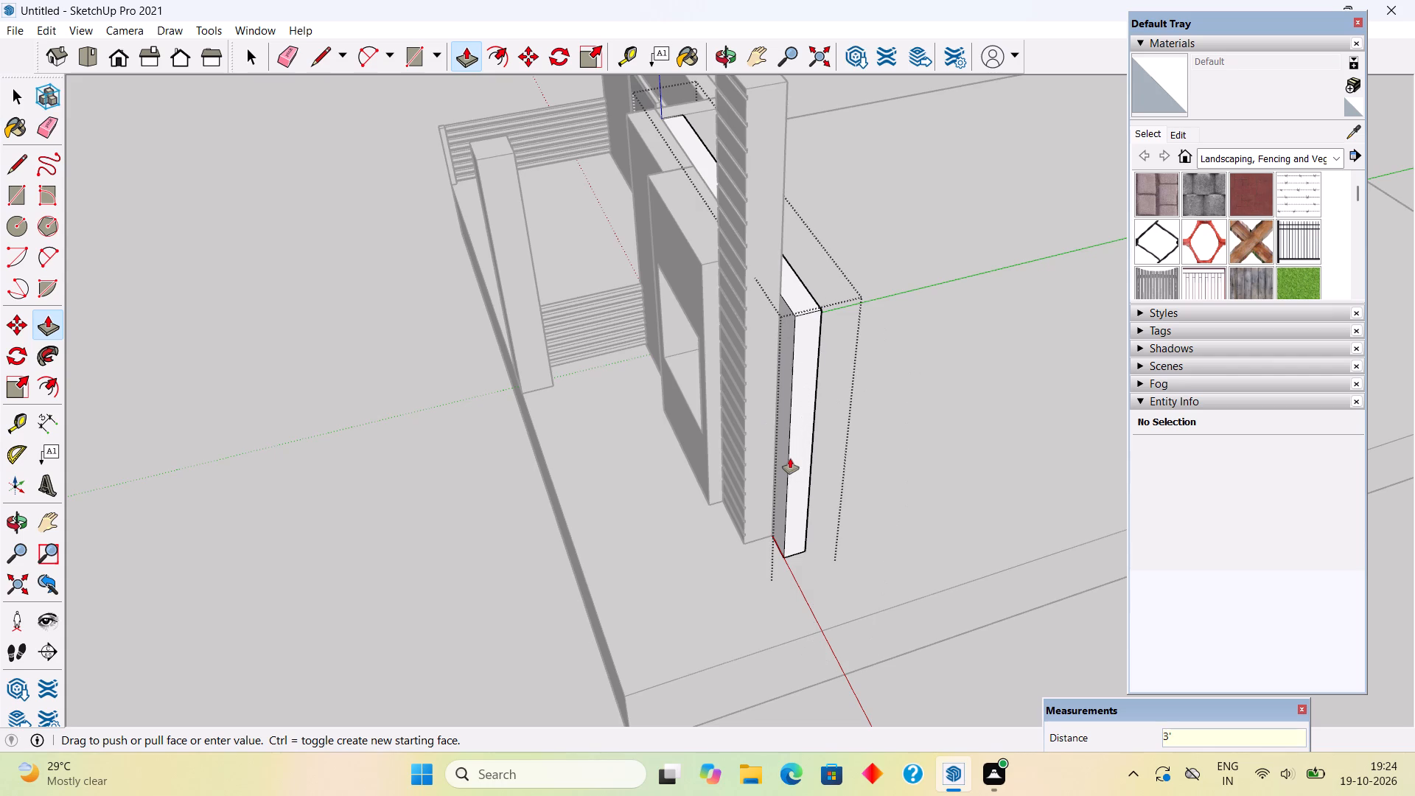
{"action": "key", "text": "space"}
{"action": "scroll", "coordinate": [669, 503], "scroll_direction": "down", "scroll_amount": 4}
{"action": "left_click", "coordinate": [488, 540]}
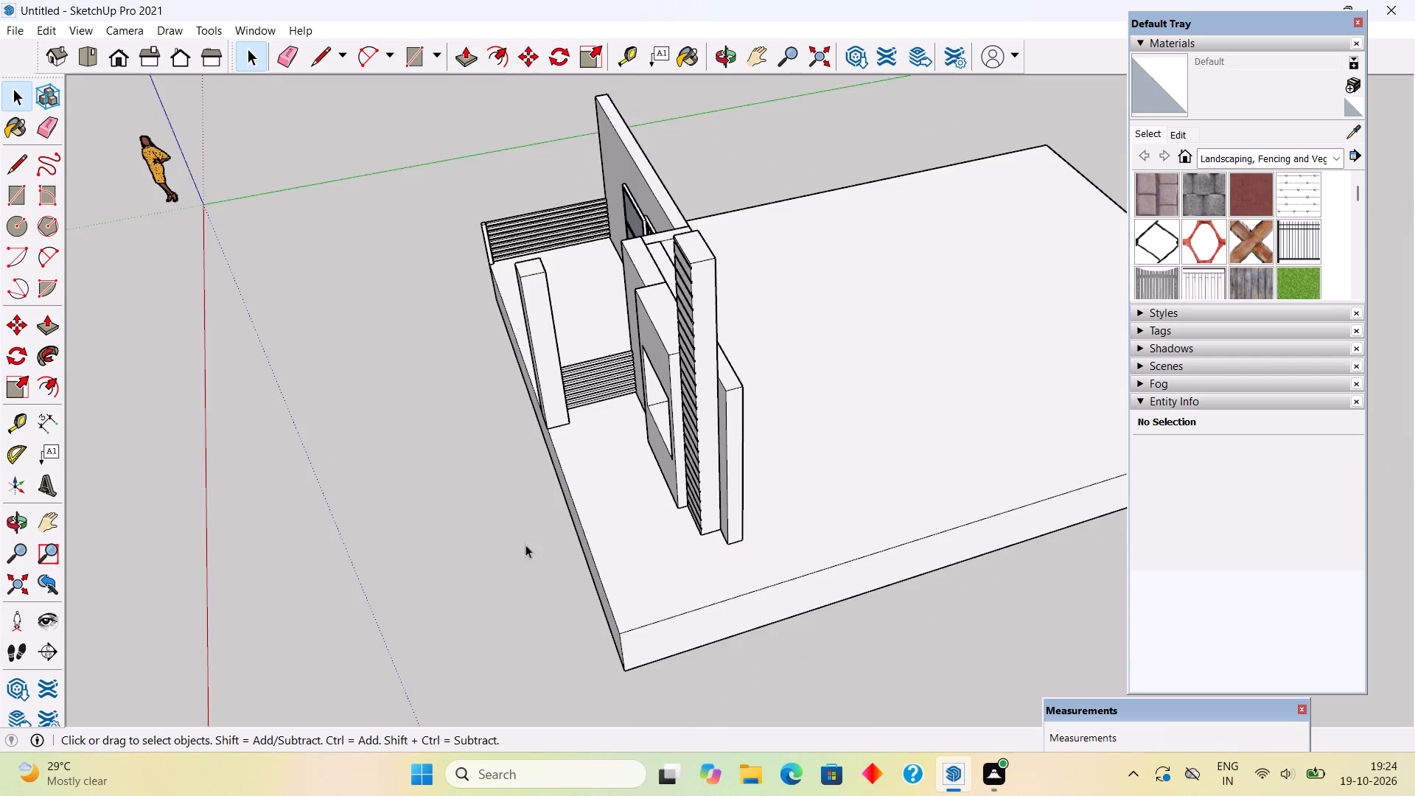
Draw a 1.5' by 1' rectangle on the floor slab in front of the shortened wall's end, against the grooved column.
{"action": "middle_click_drag", "start_coordinate": [612, 563], "coordinate": [816, 551]}
{"action": "scroll", "coordinate": [820, 548], "scroll_direction": "up", "scroll_amount": 11}
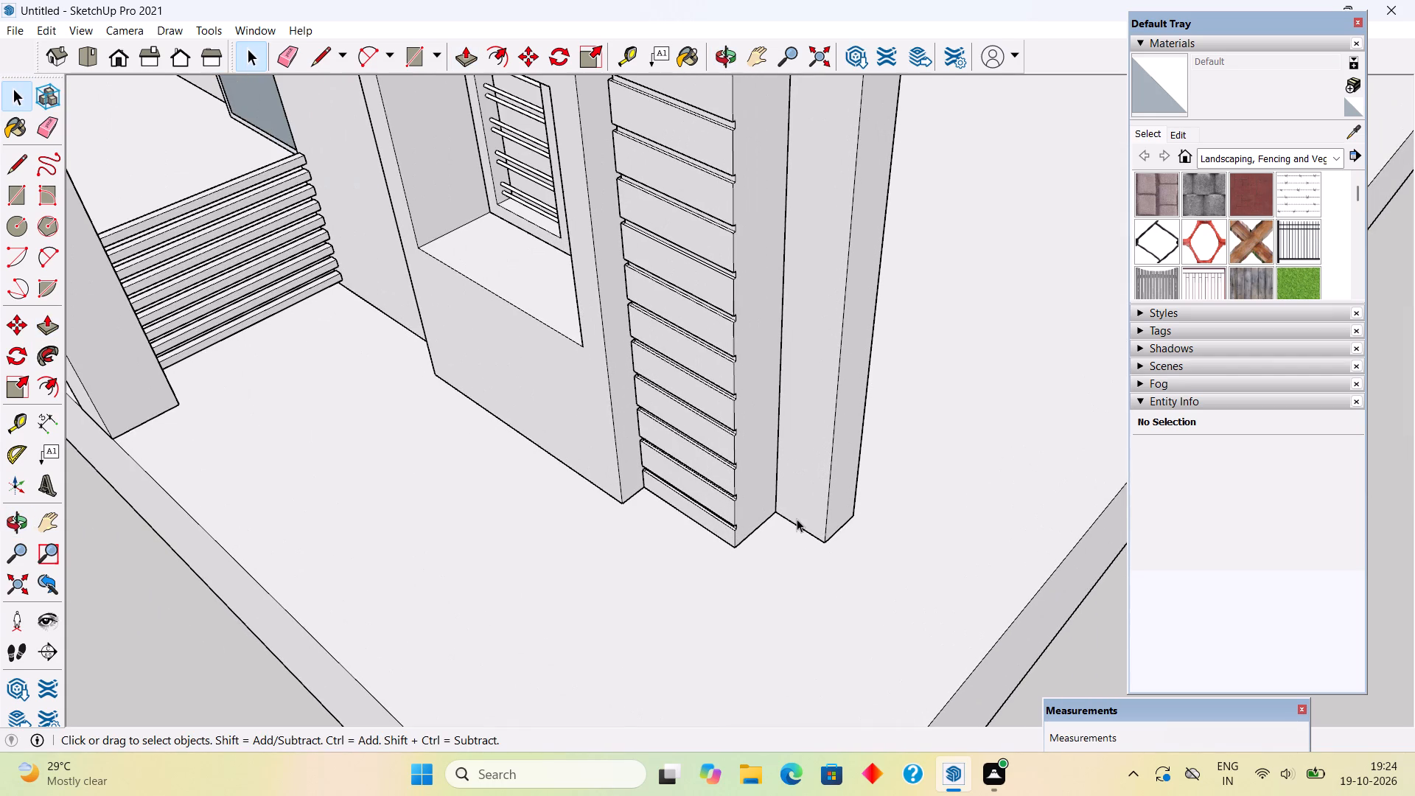
{"action": "key", "text": "r"}
{"action": "left_click", "coordinate": [778, 510]}
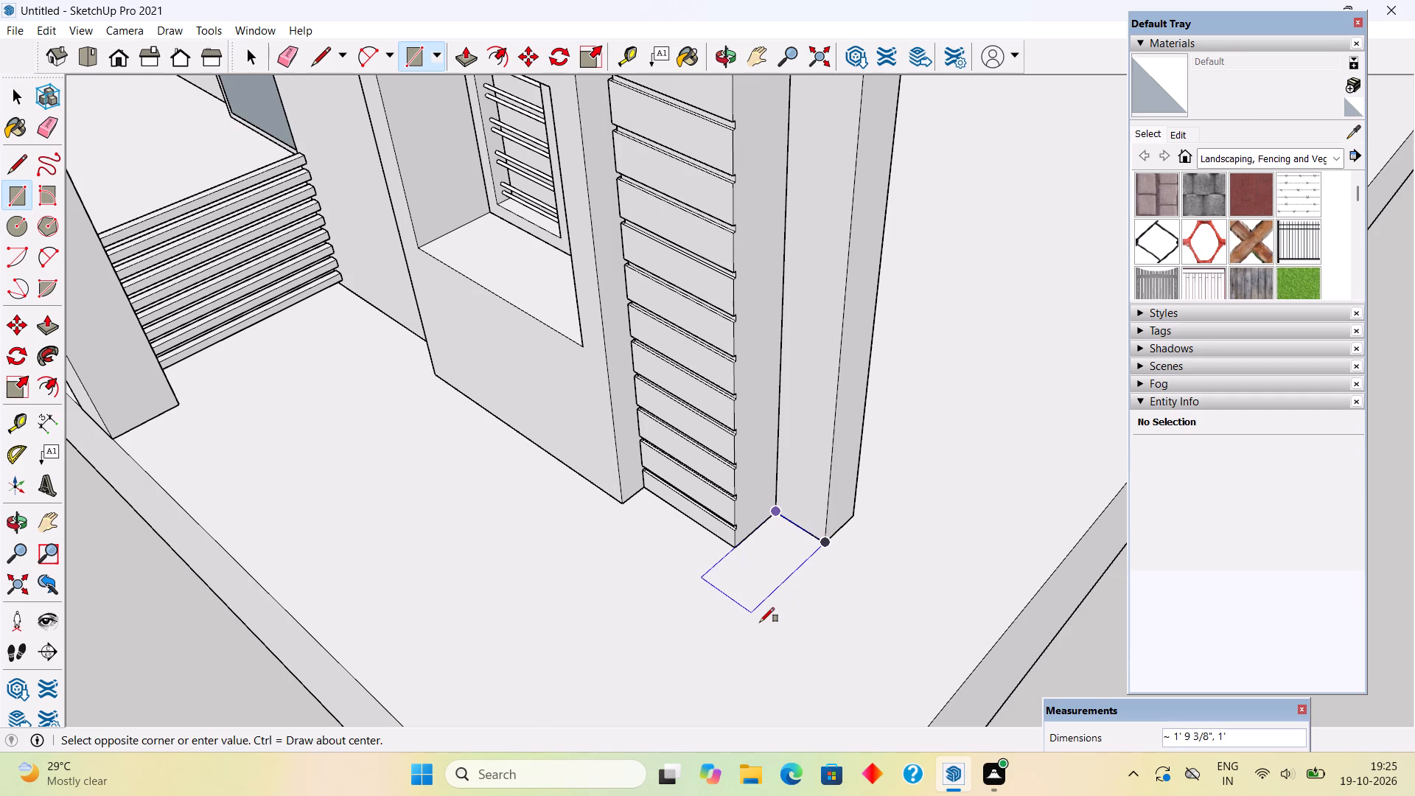
{"action": "key", "text": "1"}
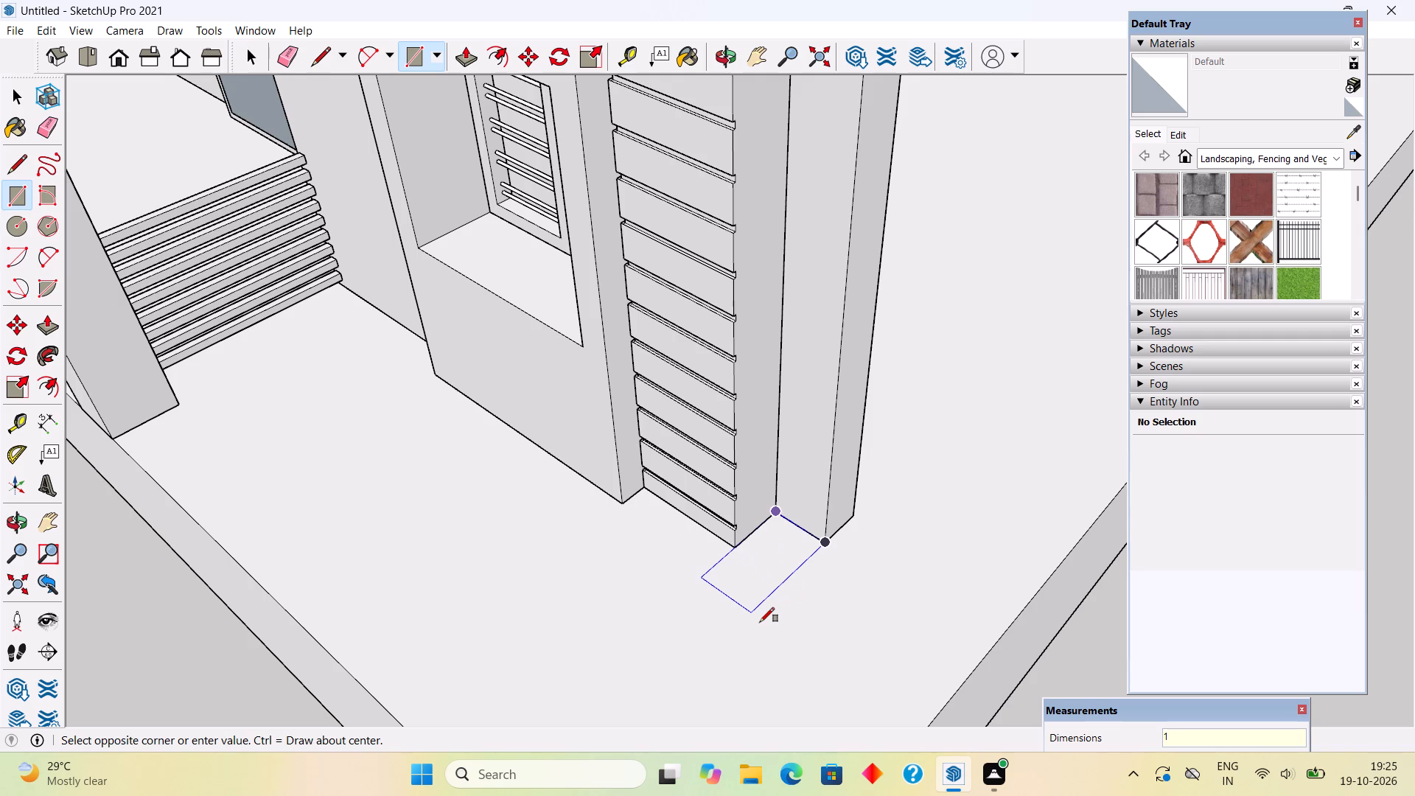
{"action": "key", "text": "BackSpace"}
{"action": "type", "text": "1.5',1'"}
{"action": "key", "text": "Return"}
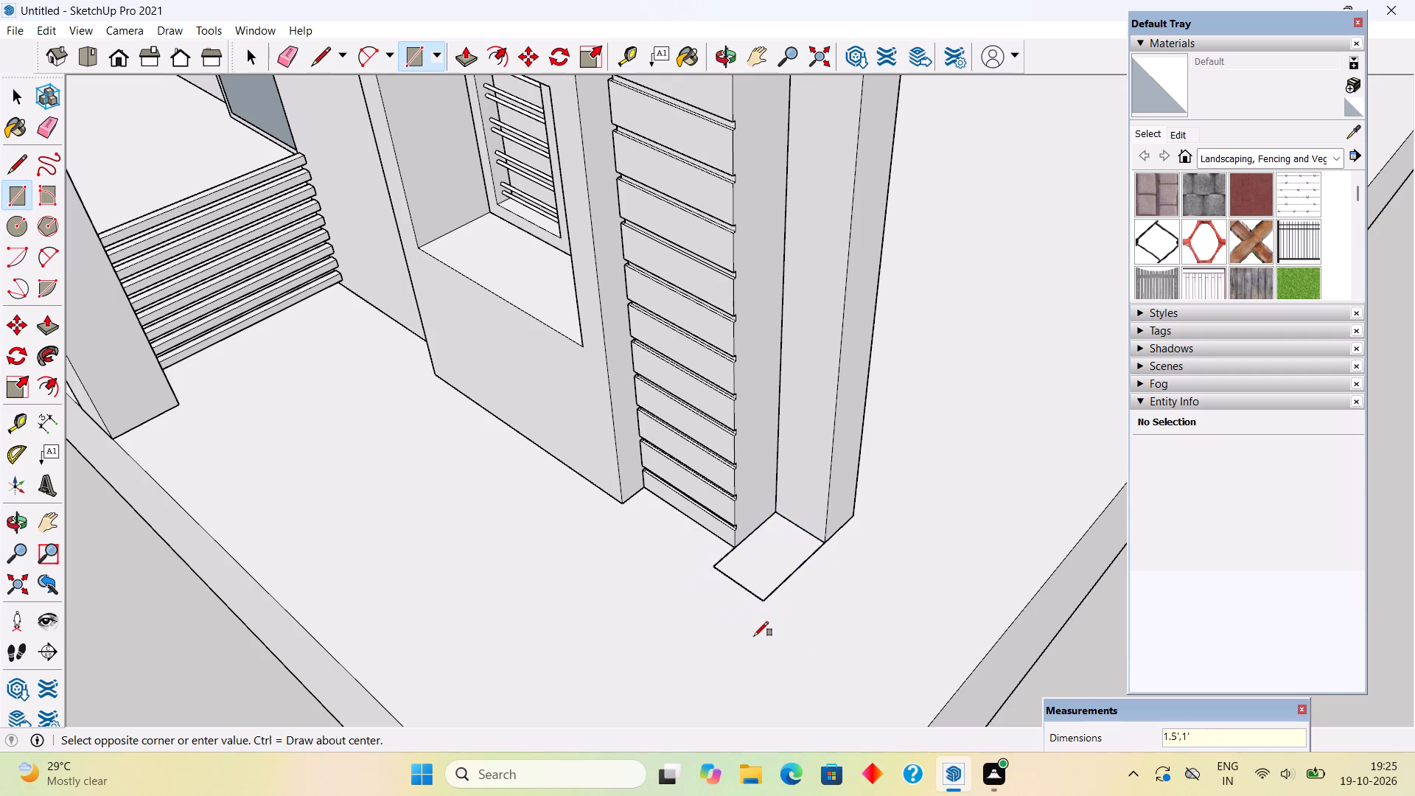
{"action": "key", "text": "space"}
Extrude the floor rectangle up 16', level with the top of the grooved column.
{"action": "type", "text": "p"}
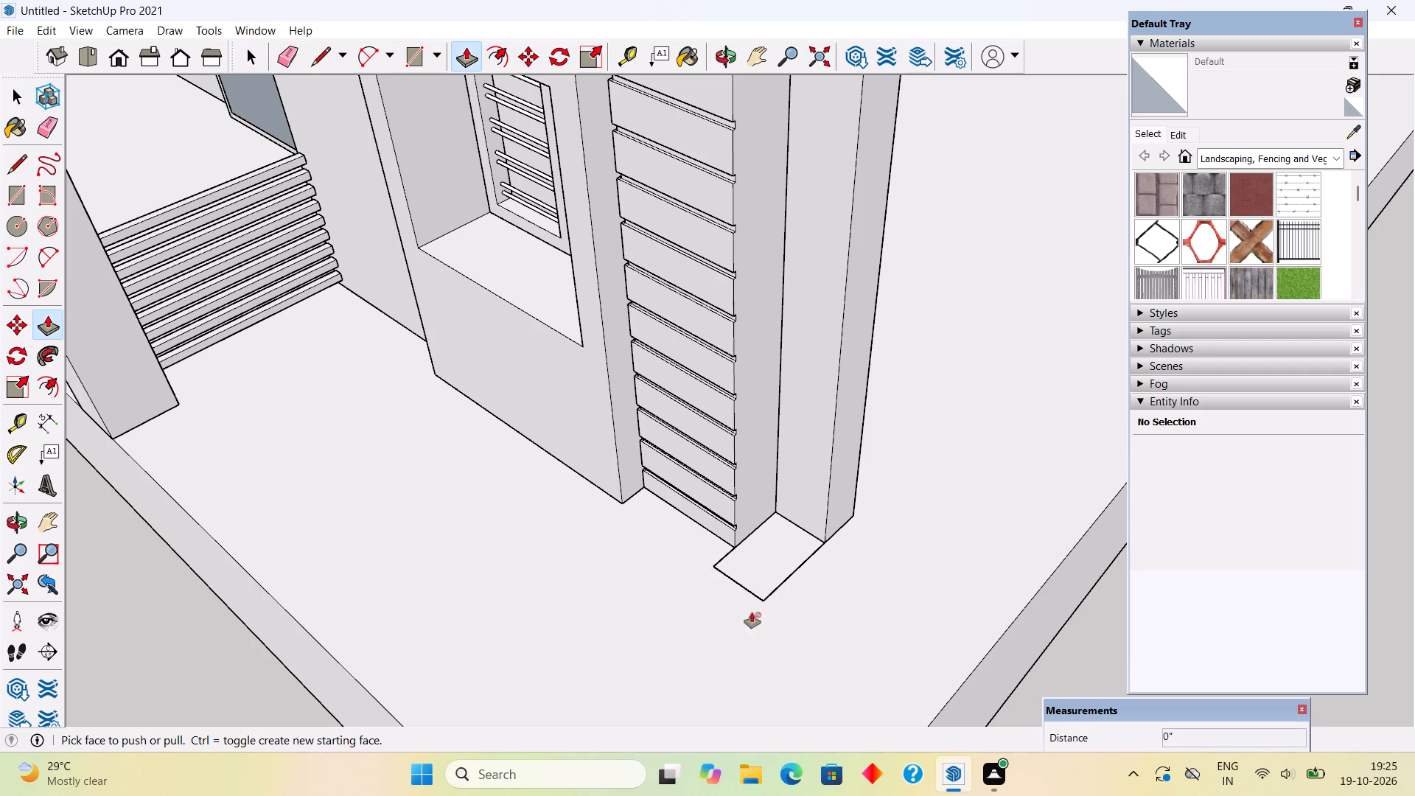
{"action": "left_click", "coordinate": [749, 568]}
{"action": "scroll", "coordinate": [751, 568], "scroll_direction": "down", "scroll_amount": 9}
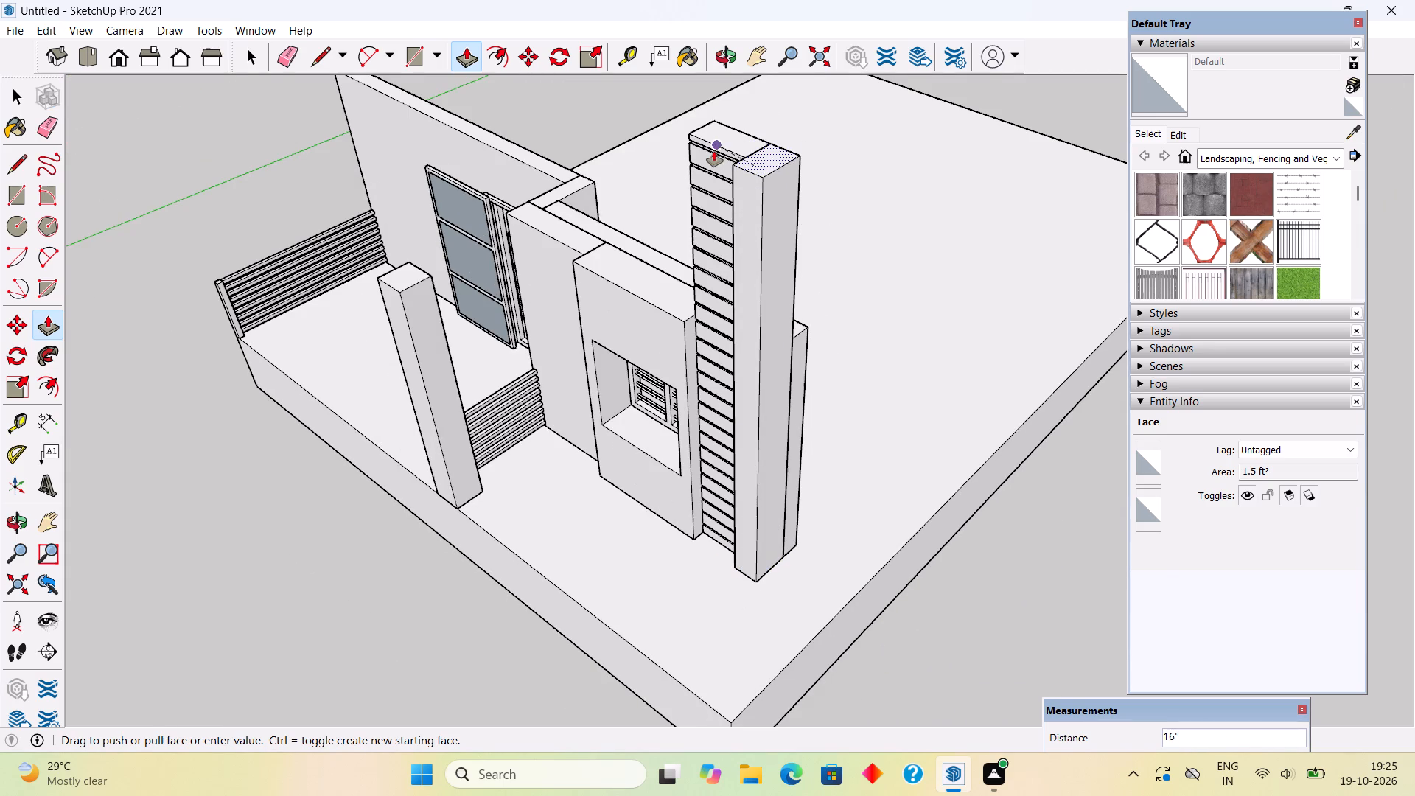
{"action": "left_click", "coordinate": [714, 151]}
{"action": "key", "text": "space"}
Make the new plain column beside the grooved column a group.
{"action": "triple_click", "coordinate": [778, 316]}
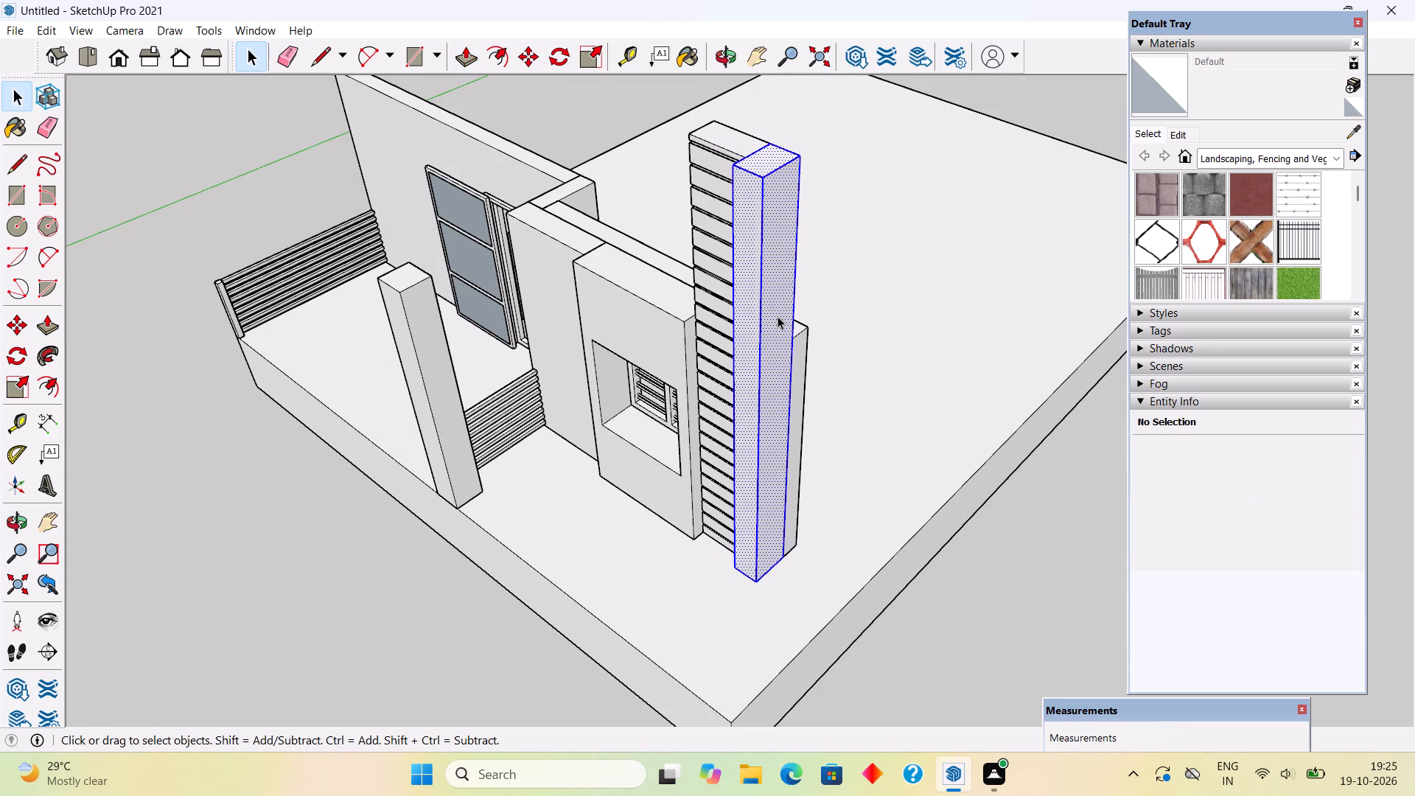
{"action": "right_click", "coordinate": [779, 316]}
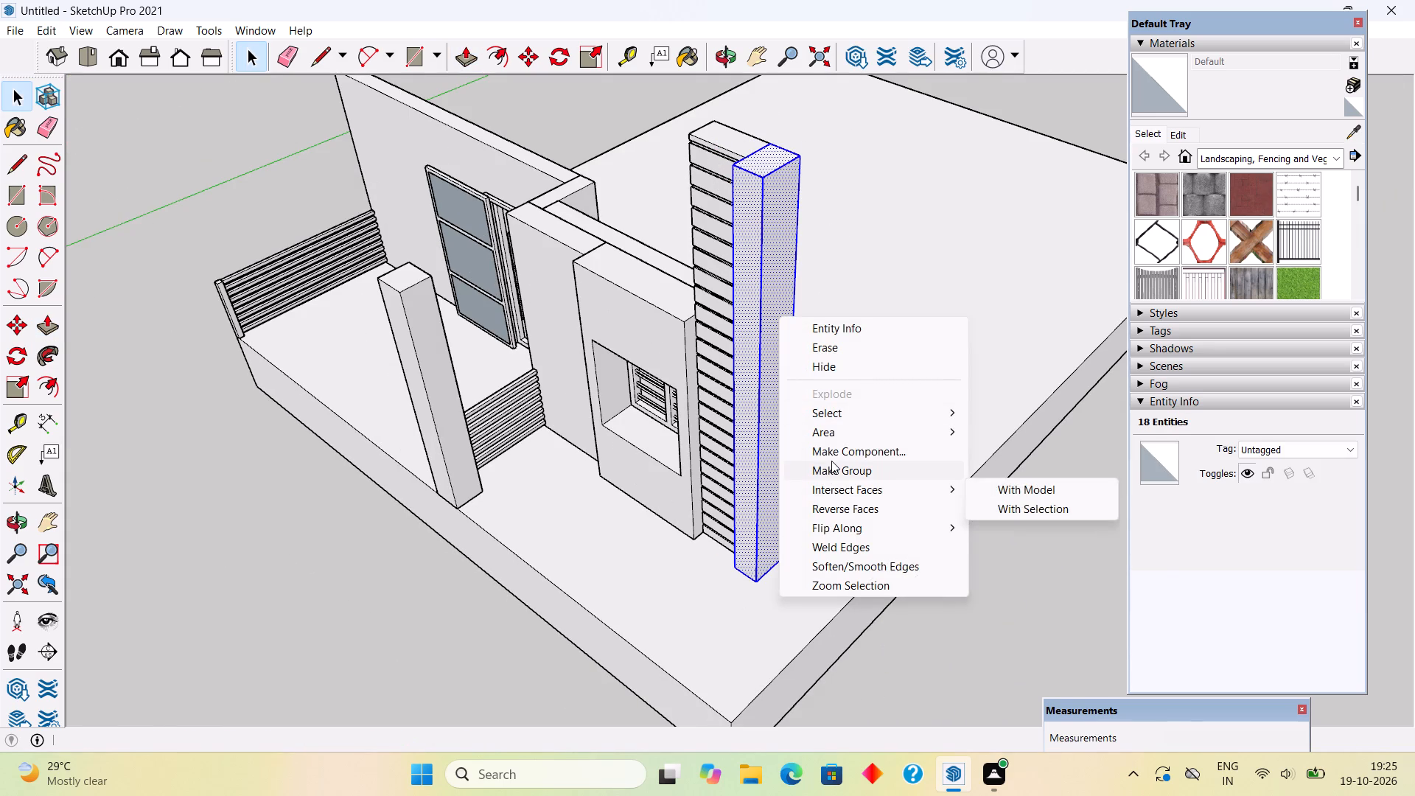
{"action": "left_click", "coordinate": [834, 467]}
{"action": "left_click", "coordinate": [965, 548]}
Examine the front facade from the corner, above and the front, checking the plain column beside the grooved one.
{"action": "scroll", "coordinate": [899, 548], "scroll_direction": "down", "scroll_amount": 4}
{"action": "scroll", "coordinate": [736, 542], "scroll_direction": "up", "scroll_amount": 1}
{"action": "middle_click_drag", "start_coordinate": [776, 509], "coordinate": [904, 363]}
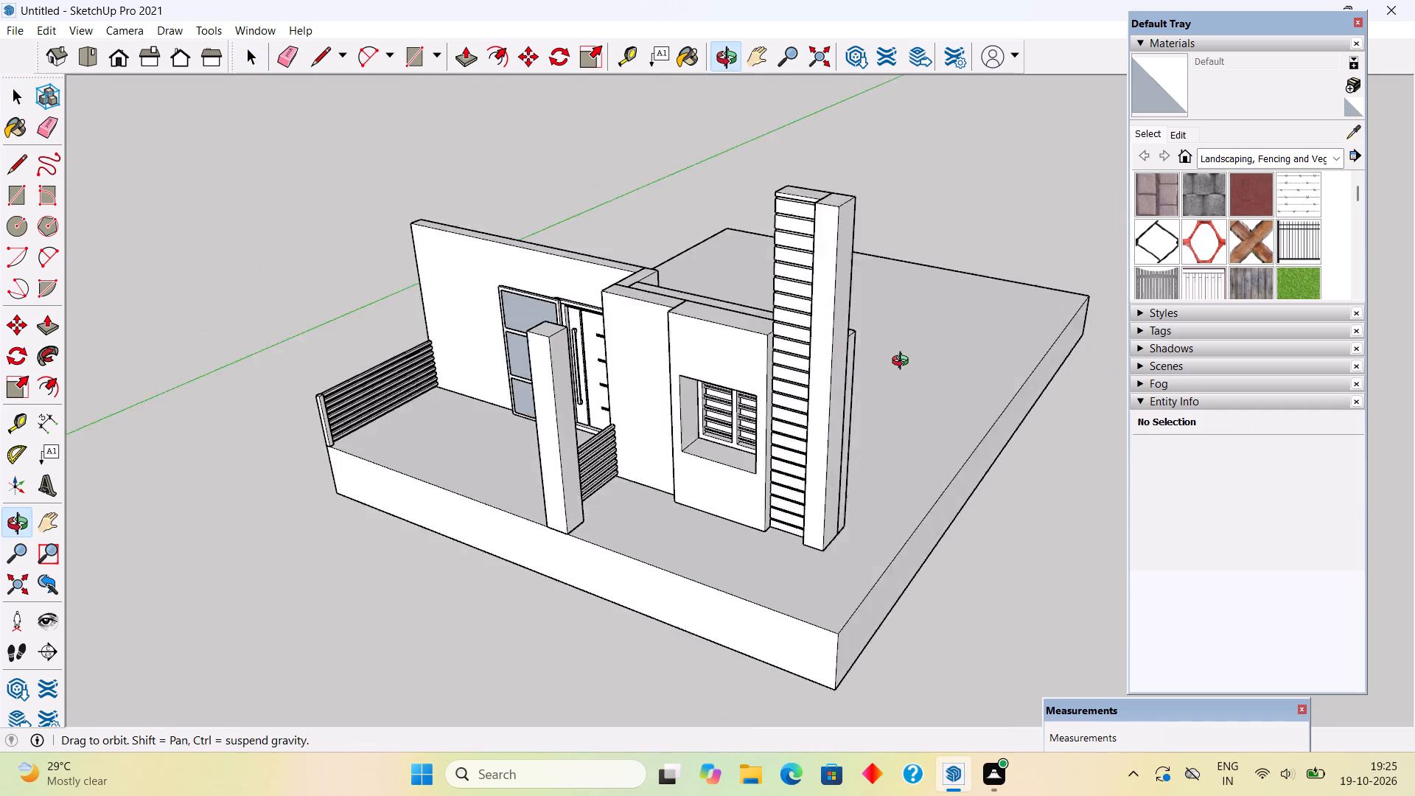
{"action": "middle_click_drag", "start_coordinate": [904, 363], "coordinate": [1035, 331]}
{"action": "middle_click_drag", "start_coordinate": [677, 374], "coordinate": [959, 505]}
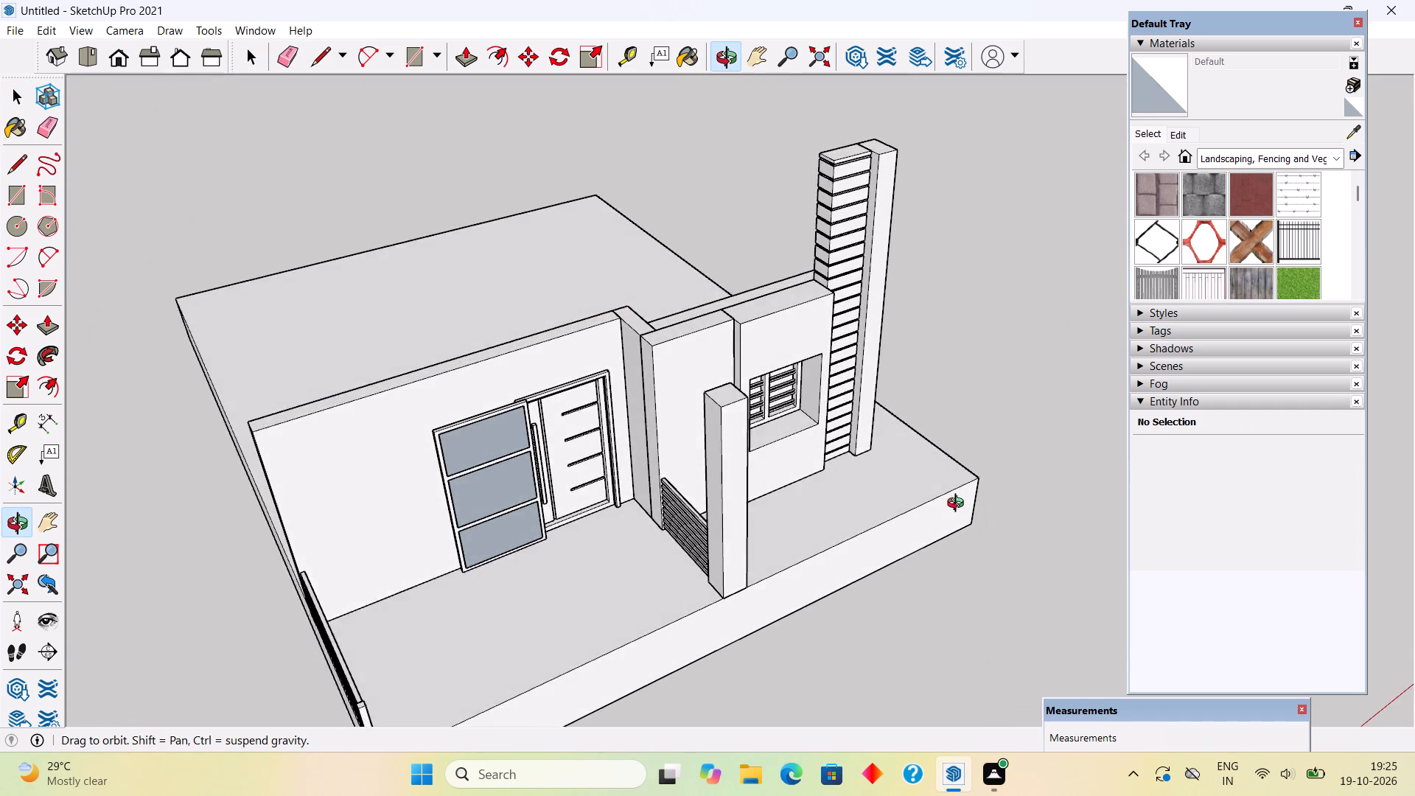
{"action": "middle_click_drag", "start_coordinate": [959, 505], "coordinate": [889, 216]}
{"action": "scroll", "coordinate": [876, 153], "scroll_direction": "up", "scroll_amount": 2}
{"action": "middle_click_drag", "start_coordinate": [727, 251], "coordinate": [615, 299]}
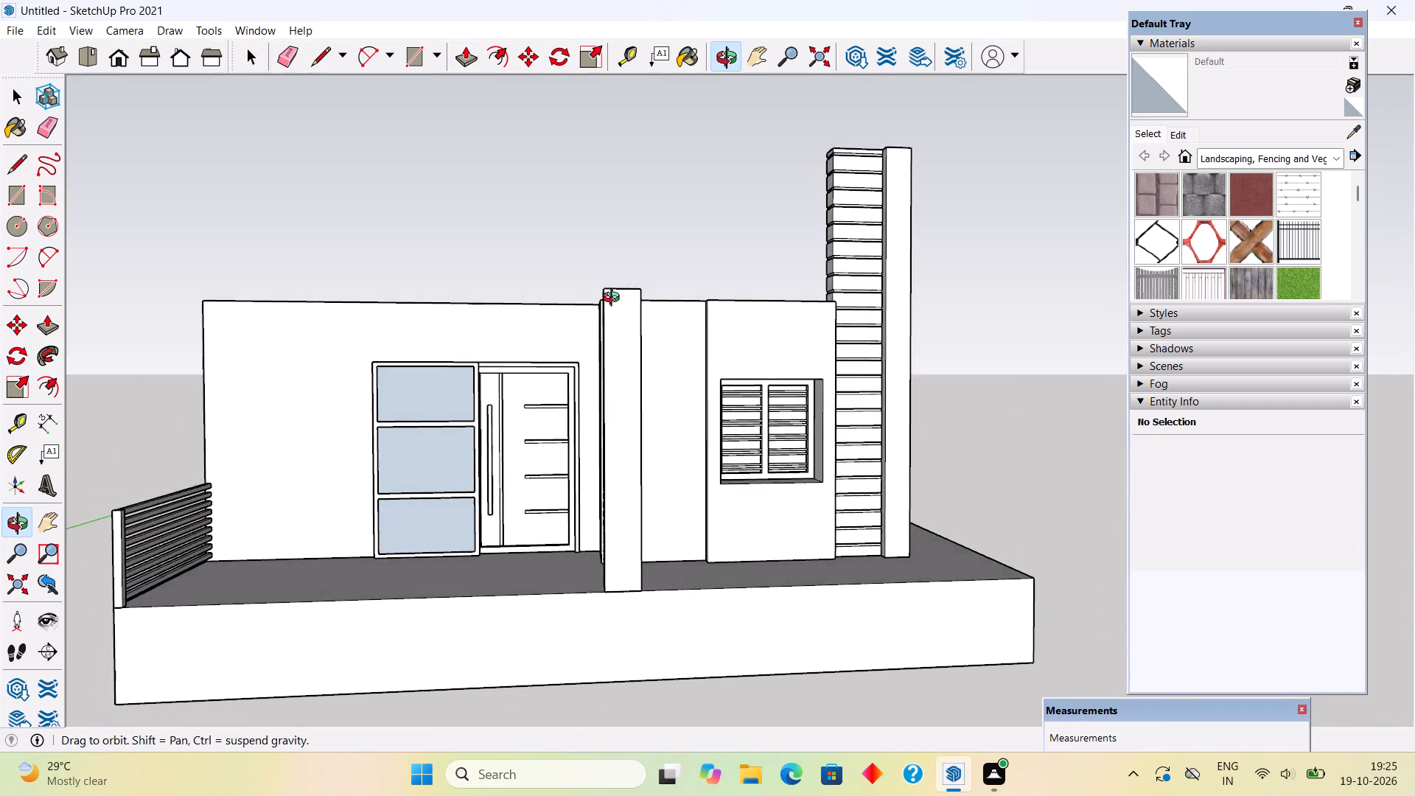
{"action": "middle_click_drag", "start_coordinate": [615, 299], "coordinate": [618, 299]}
{"action": "scroll", "coordinate": [615, 299], "scroll_direction": "up", "scroll_amount": 3}
{"action": "scroll", "coordinate": [635, 295], "scroll_direction": "down", "scroll_amount": 3}
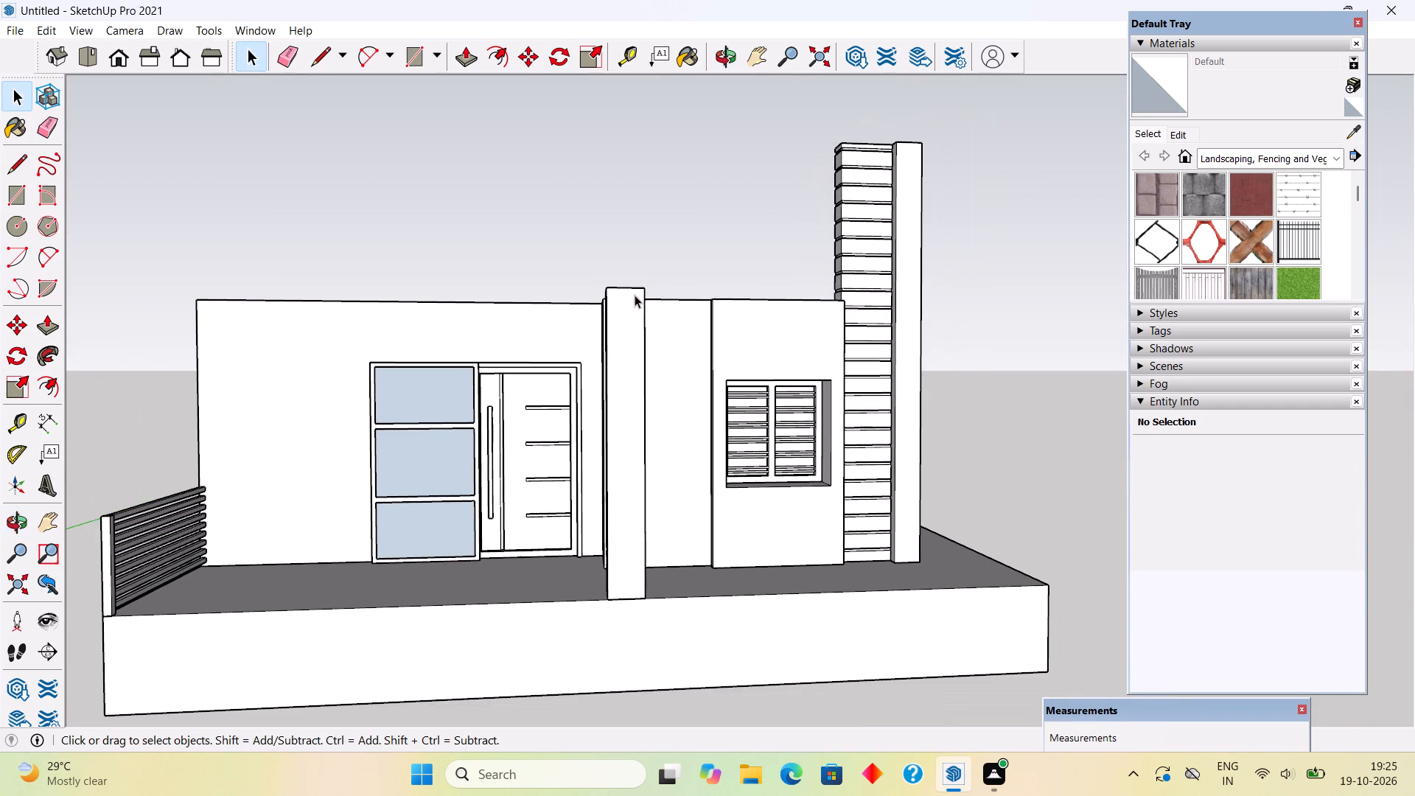
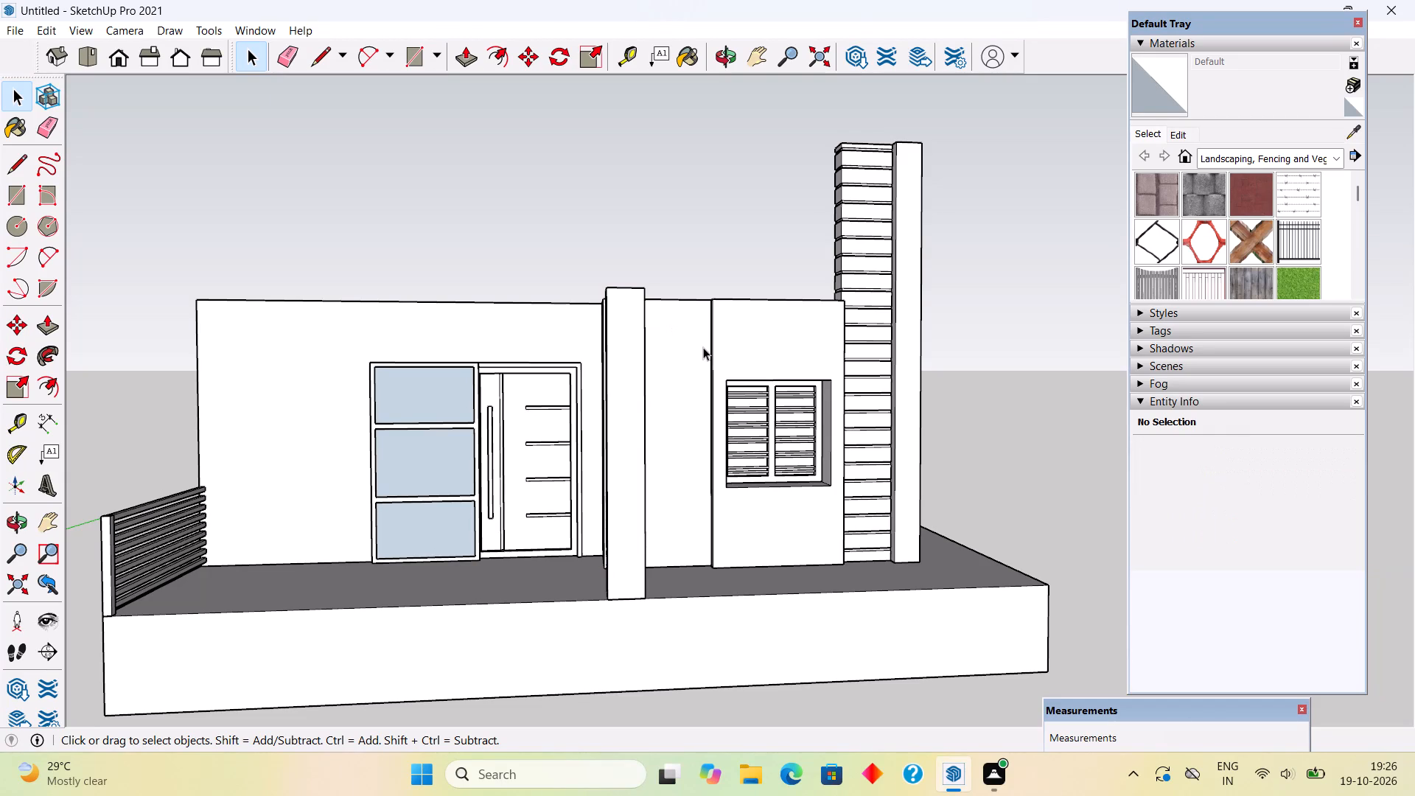
Examine the whole model from the corner, behind, above and the front, checking the walls, columns and floor slab.
{"action": "middle_click_drag", "start_coordinate": [828, 273], "coordinate": [877, 441]}
{"action": "middle_click_drag", "start_coordinate": [873, 436], "coordinate": [352, 269]}
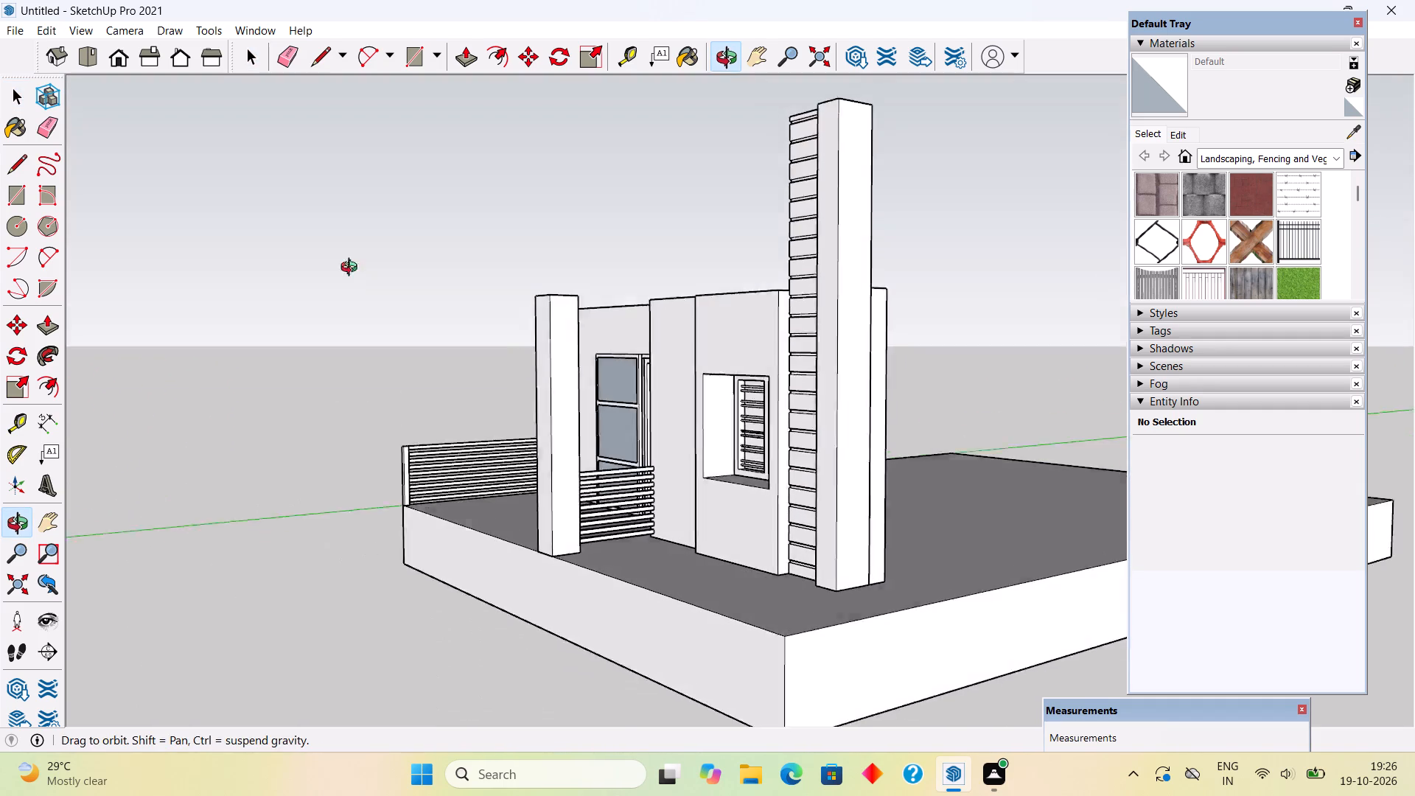
{"action": "middle_click_drag", "start_coordinate": [352, 269], "coordinate": [296, 246]}
{"action": "middle_click_drag", "start_coordinate": [867, 495], "coordinate": [483, 637]}
{"action": "scroll", "coordinate": [522, 622], "scroll_direction": "up", "scroll_amount": 1}
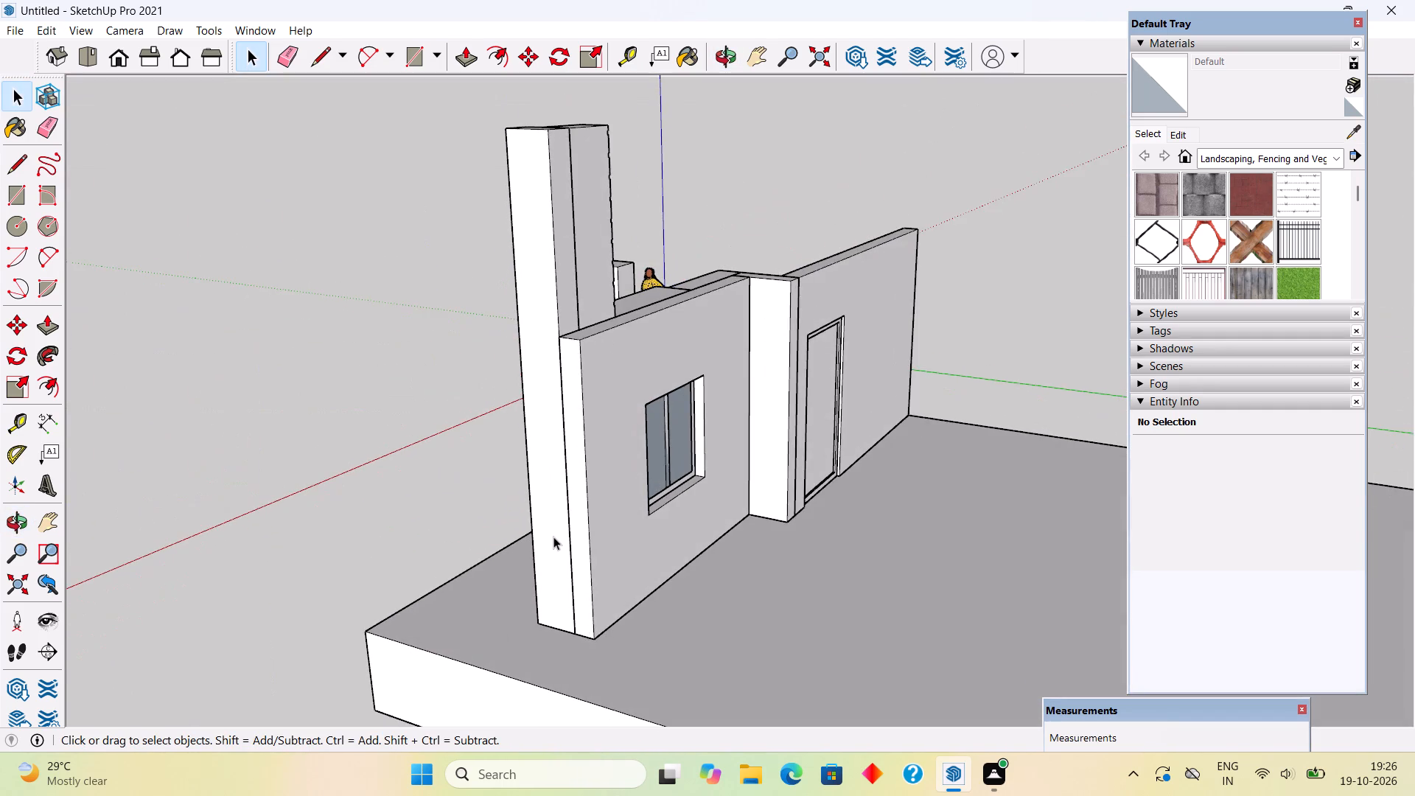
{"action": "scroll", "coordinate": [551, 519], "scroll_direction": "down", "scroll_amount": 4}
{"action": "middle_click_drag", "start_coordinate": [551, 533], "coordinate": [570, 649]}
{"action": "scroll", "coordinate": [657, 519], "scroll_direction": "down", "scroll_amount": 4}
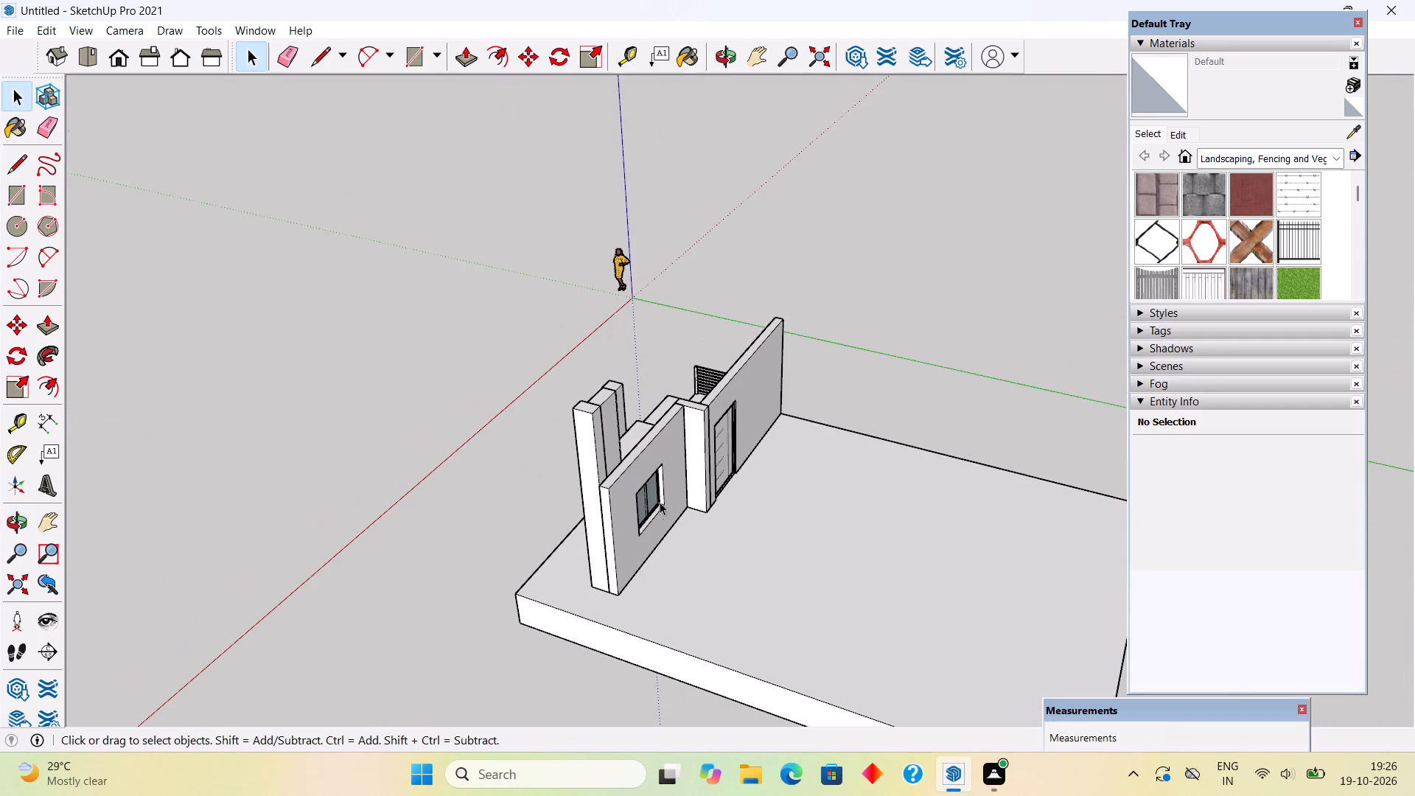
{"action": "scroll", "coordinate": [716, 549], "scroll_direction": "down", "scroll_amount": 8}
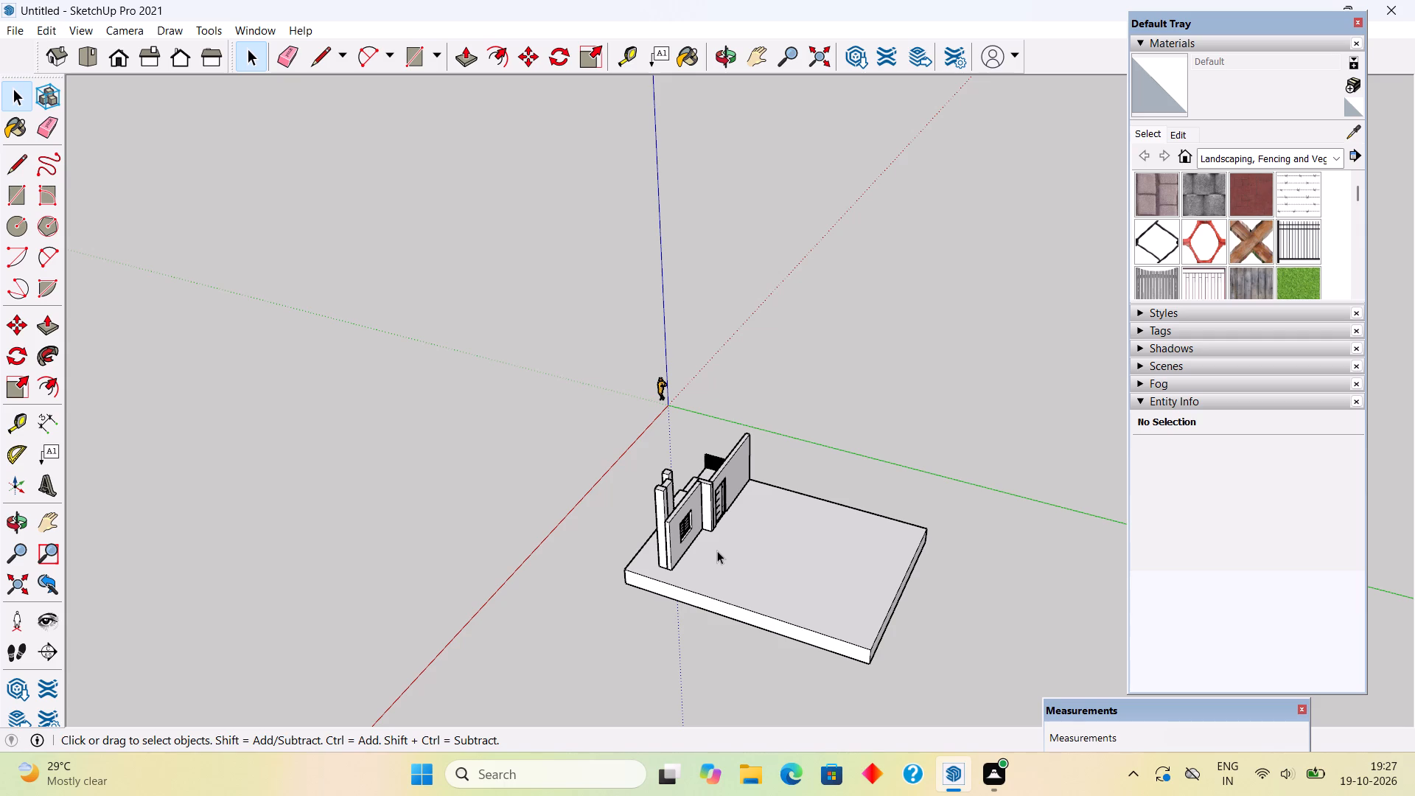
{"action": "middle_click_drag", "start_coordinate": [698, 556], "coordinate": [1010, 621]}
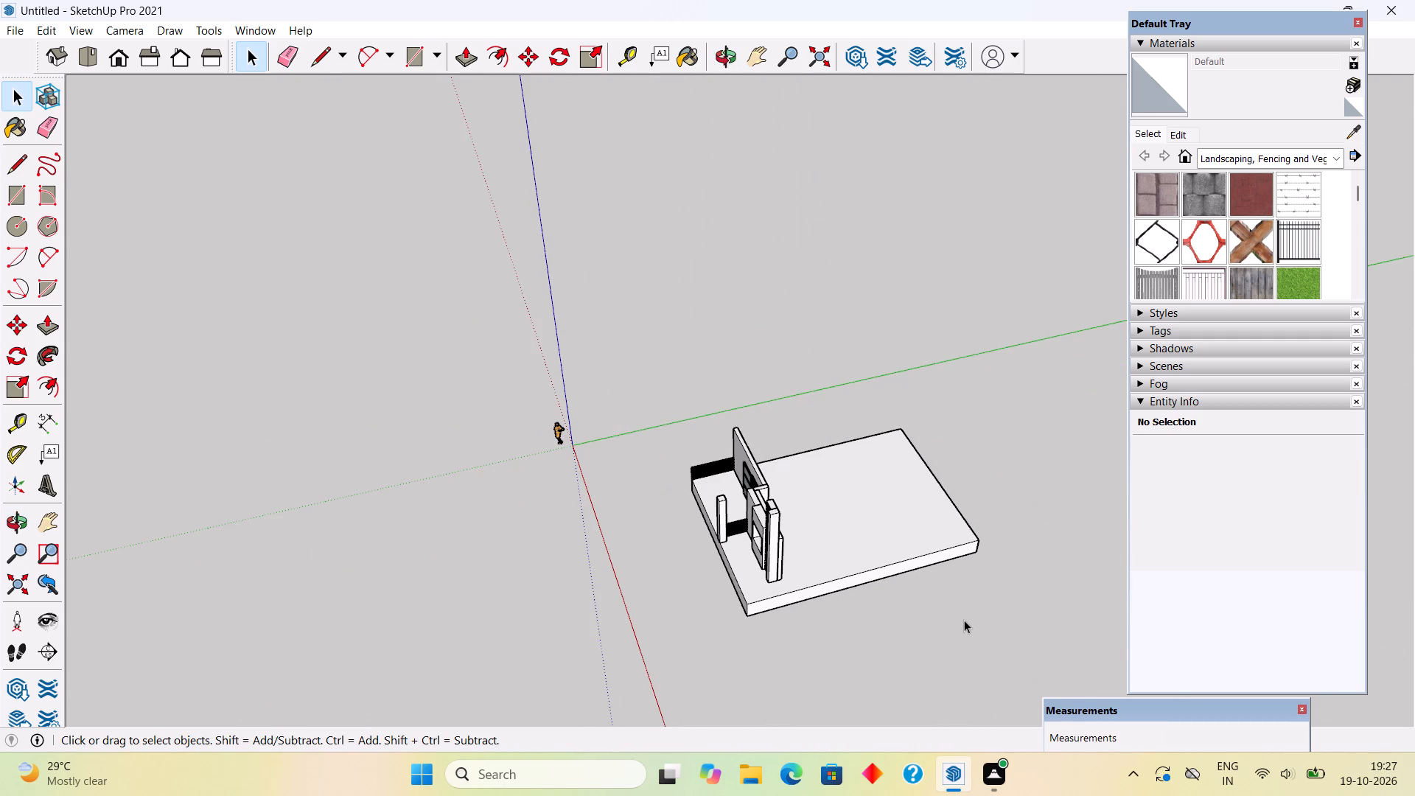
{"action": "middle_click_drag", "start_coordinate": [877, 614], "coordinate": [1112, 596]}
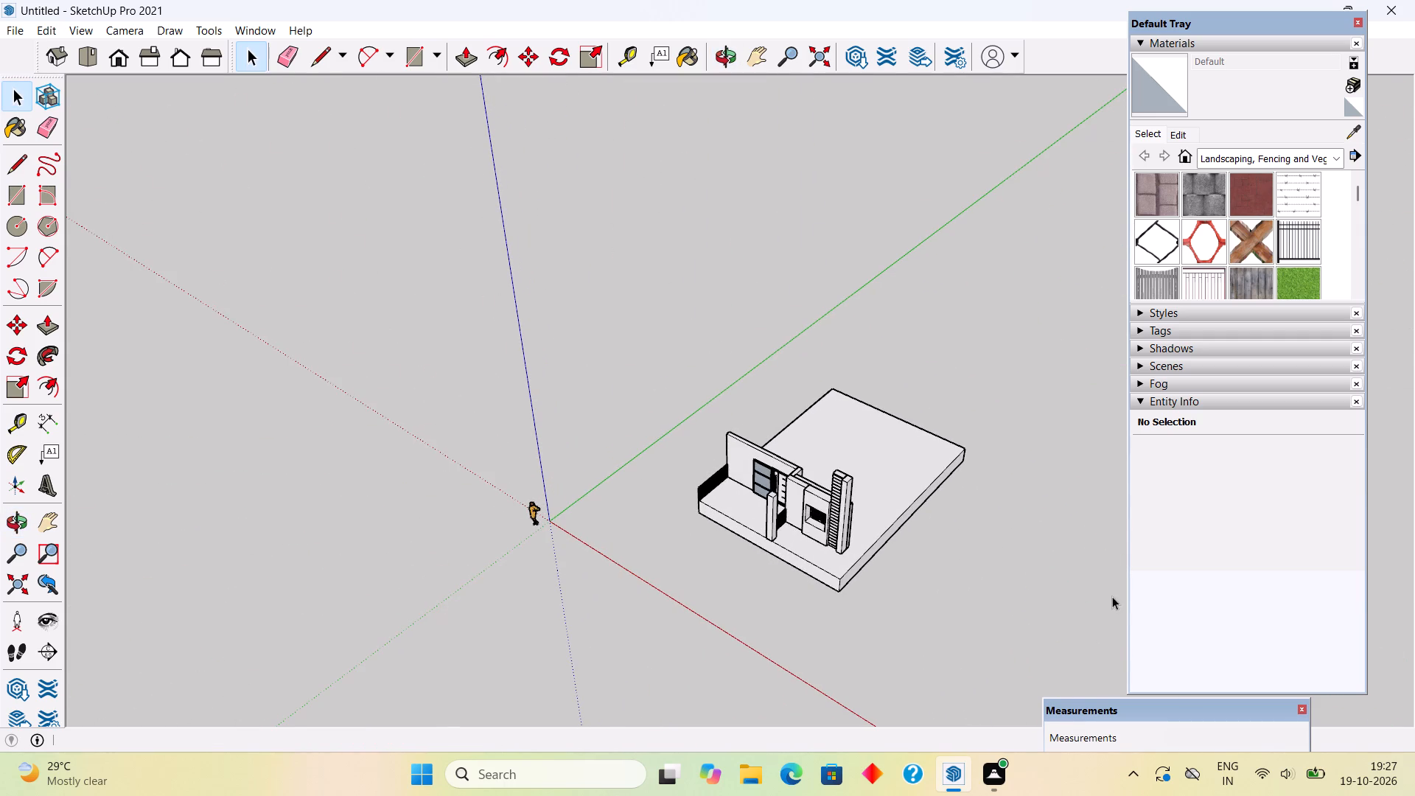
{"action": "middle_click_drag", "start_coordinate": [749, 606], "coordinate": [966, 566]}
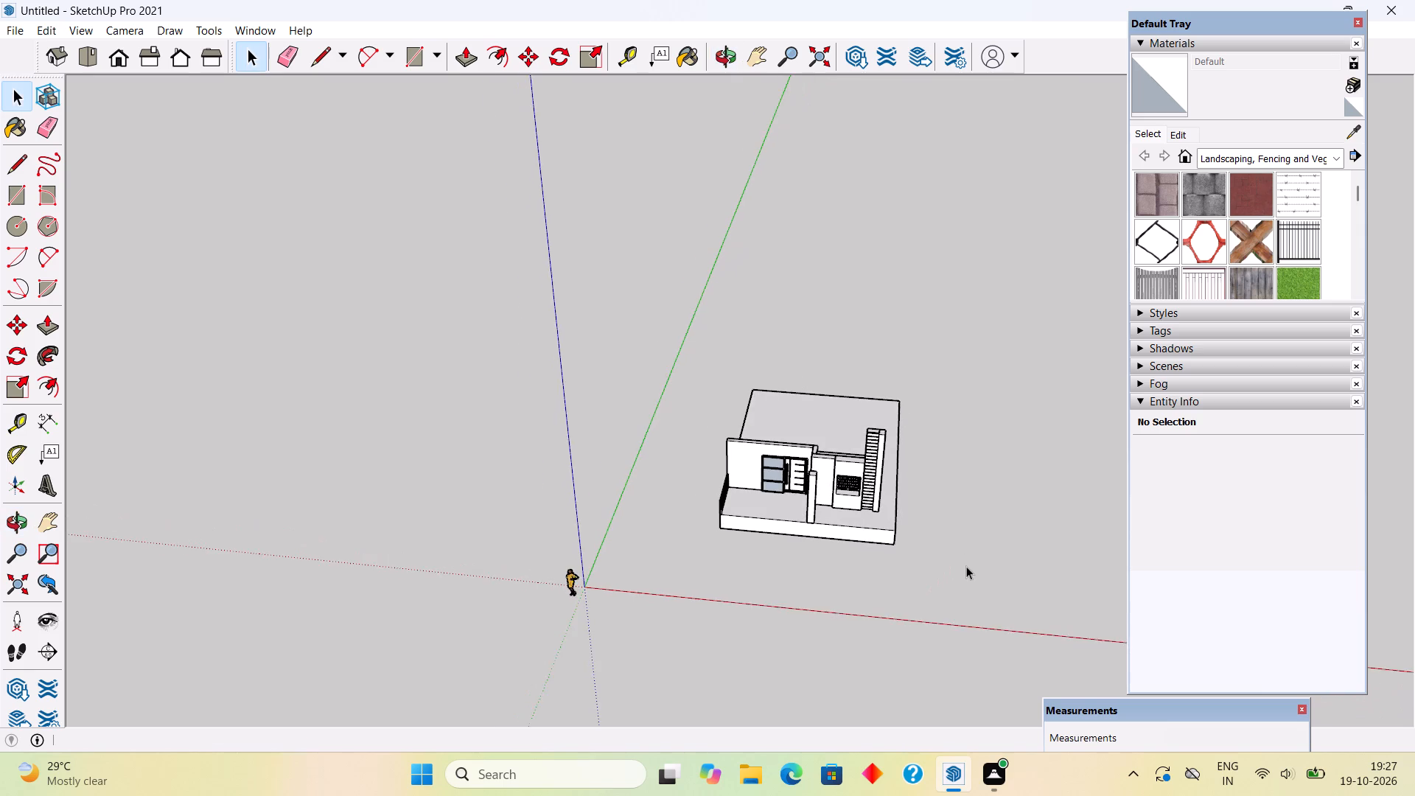
{"action": "scroll", "coordinate": [966, 566], "scroll_direction": "up", "scroll_amount": 4}
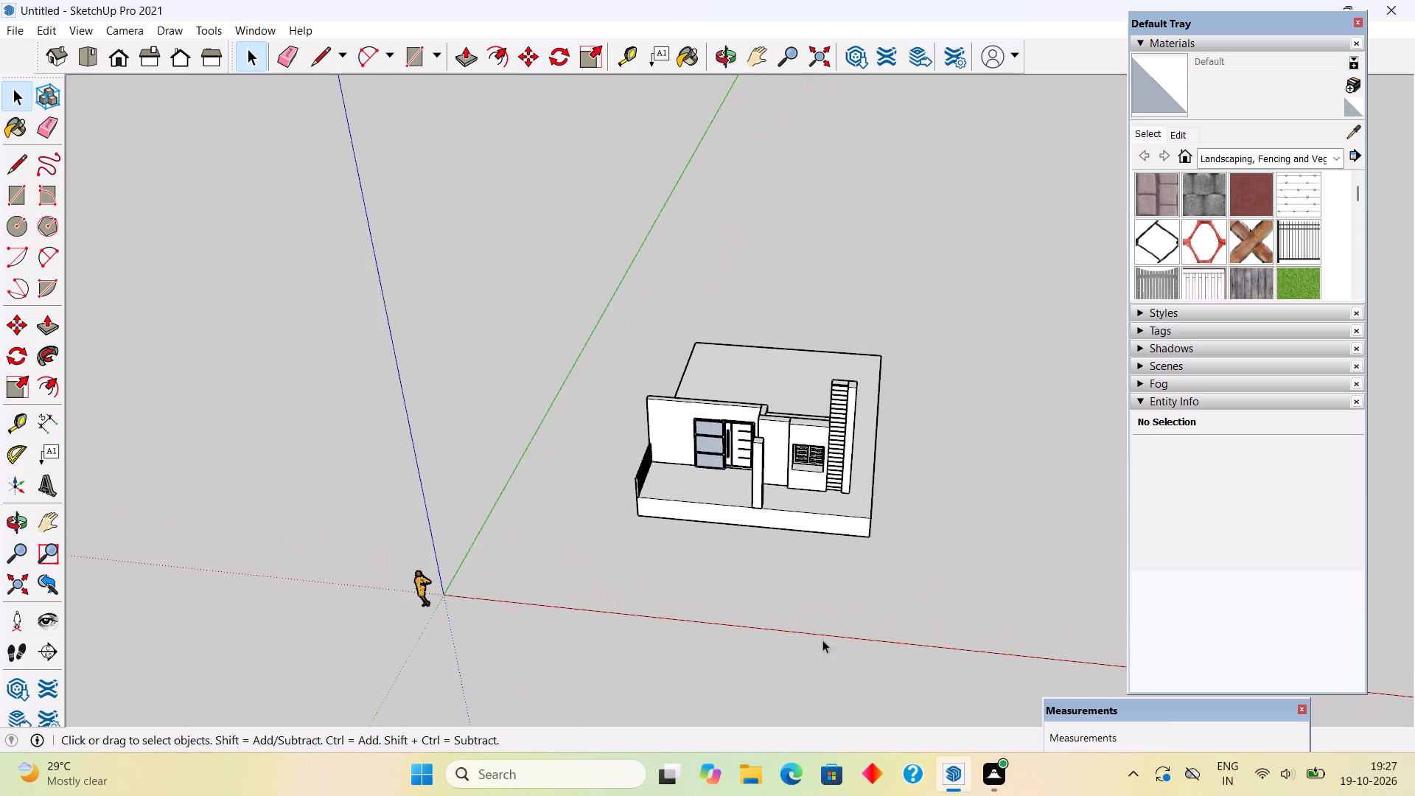
{"action": "middle_click_drag", "start_coordinate": [741, 659], "coordinate": [810, 488]}
{"action": "scroll", "coordinate": [736, 635], "scroll_direction": "up", "scroll_amount": 1}
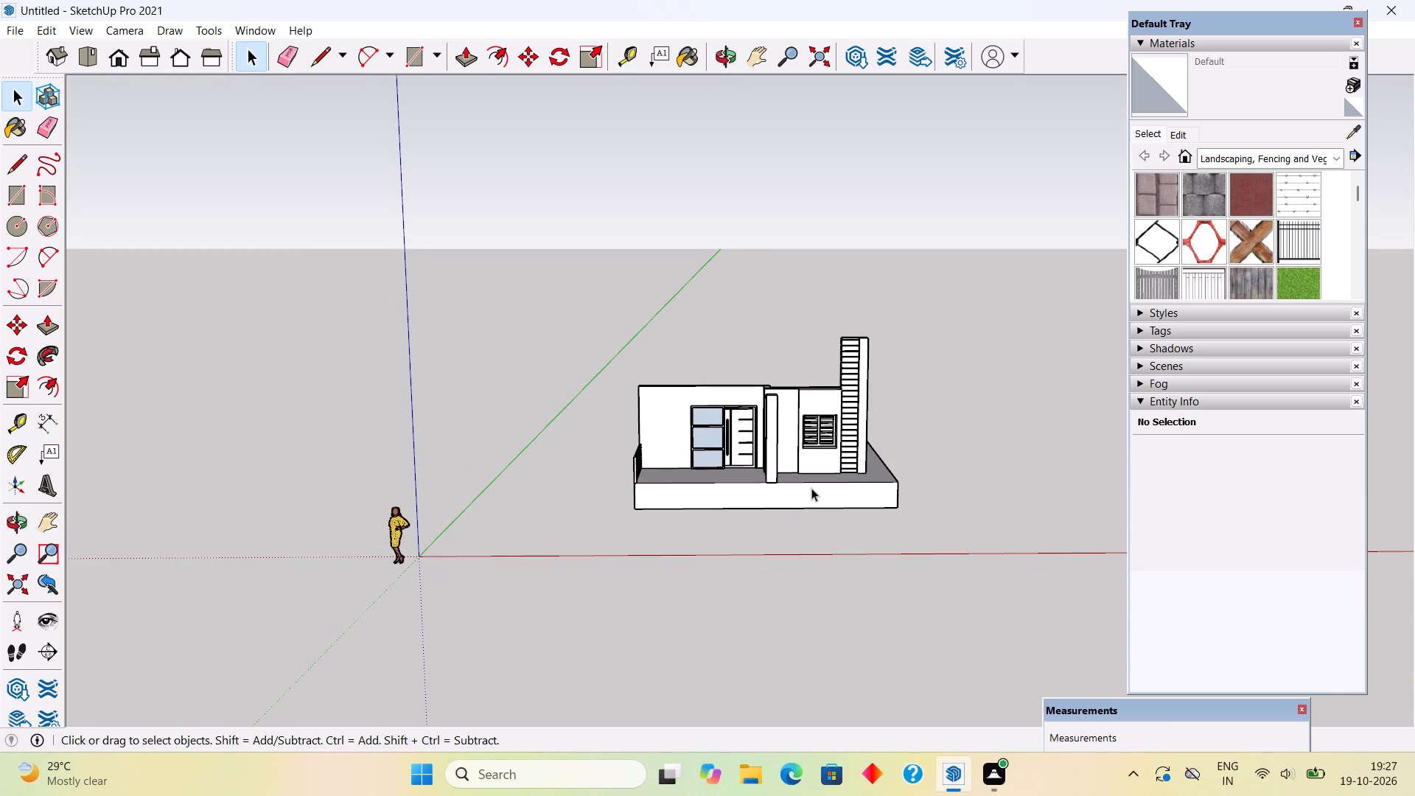
{"action": "scroll", "coordinate": [817, 418], "scroll_direction": "up", "scroll_amount": 6}
{"action": "scroll", "coordinate": [880, 467], "scroll_direction": "up", "scroll_amount": 6}
{"action": "middle_click_drag", "start_coordinate": [883, 492], "coordinate": [990, 540]}
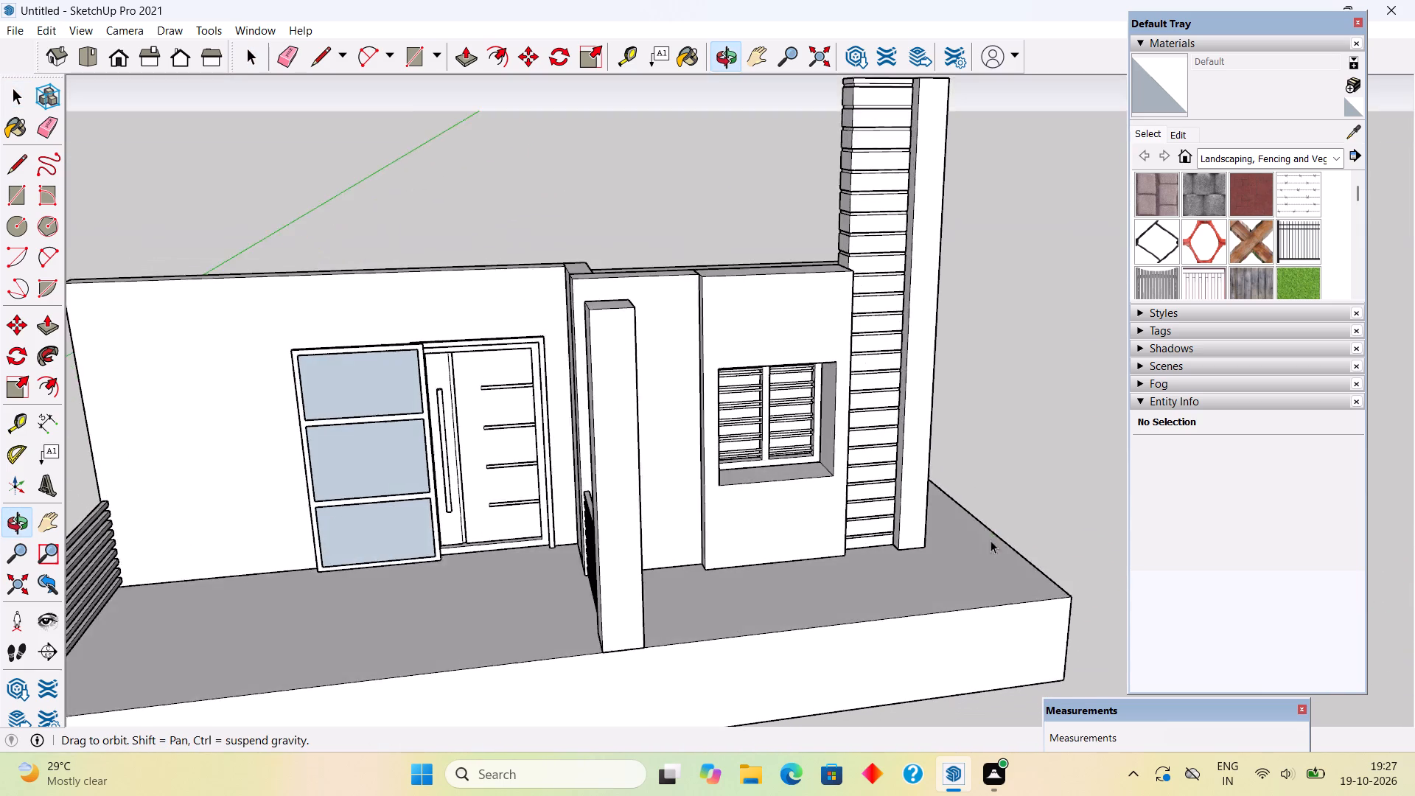
{"action": "scroll", "coordinate": [912, 507], "scroll_direction": "down", "scroll_amount": 2}
{"action": "scroll", "coordinate": [725, 464], "scroll_direction": "down", "scroll_amount": 2}
{"action": "scroll", "coordinate": [290, 678], "scroll_direction": "up", "scroll_amount": 4}
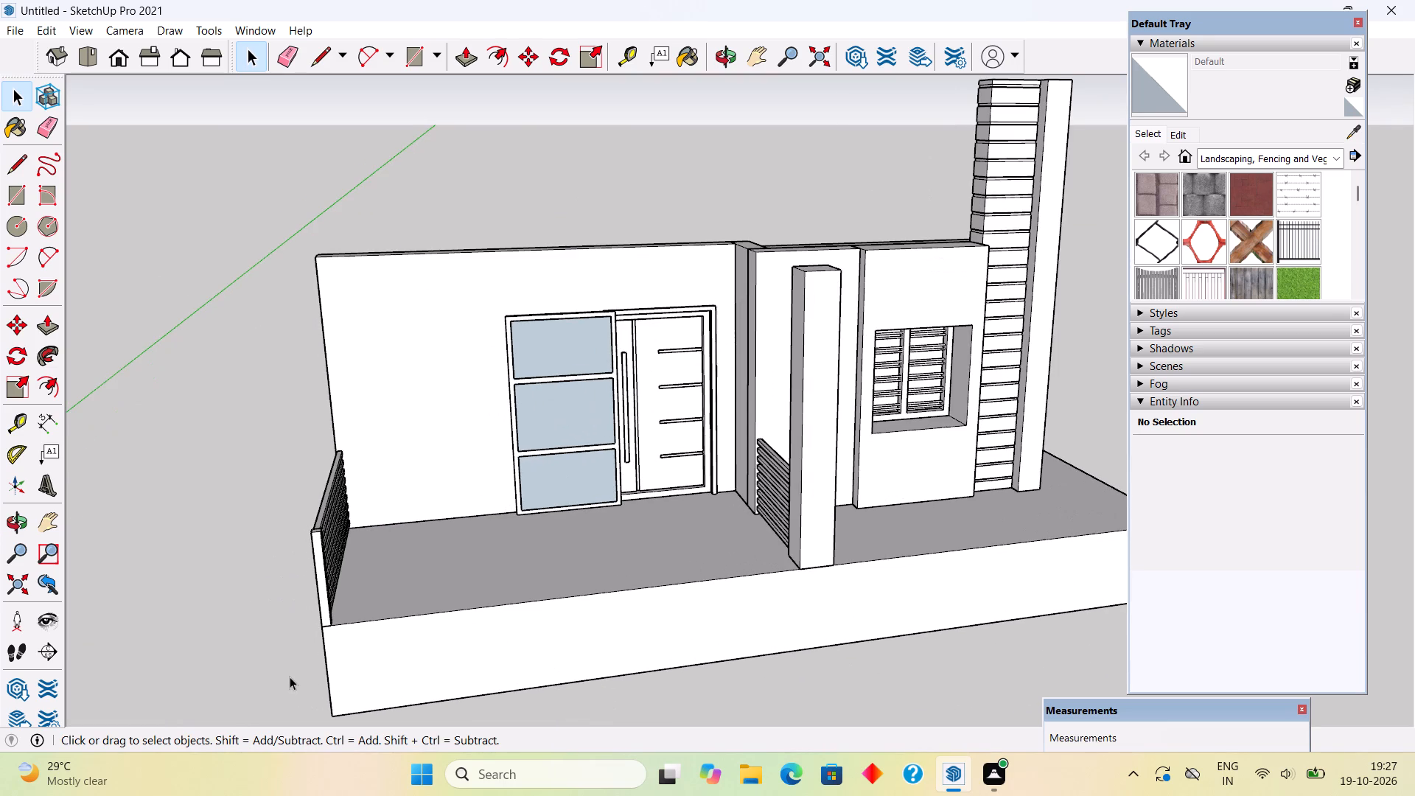
Group the horizontal-bar railing at the open end of the porch together with its end post.
{"action": "middle_click_drag", "start_coordinate": [356, 593], "coordinate": [801, 459]}
{"action": "left_click", "coordinate": [758, 463]}
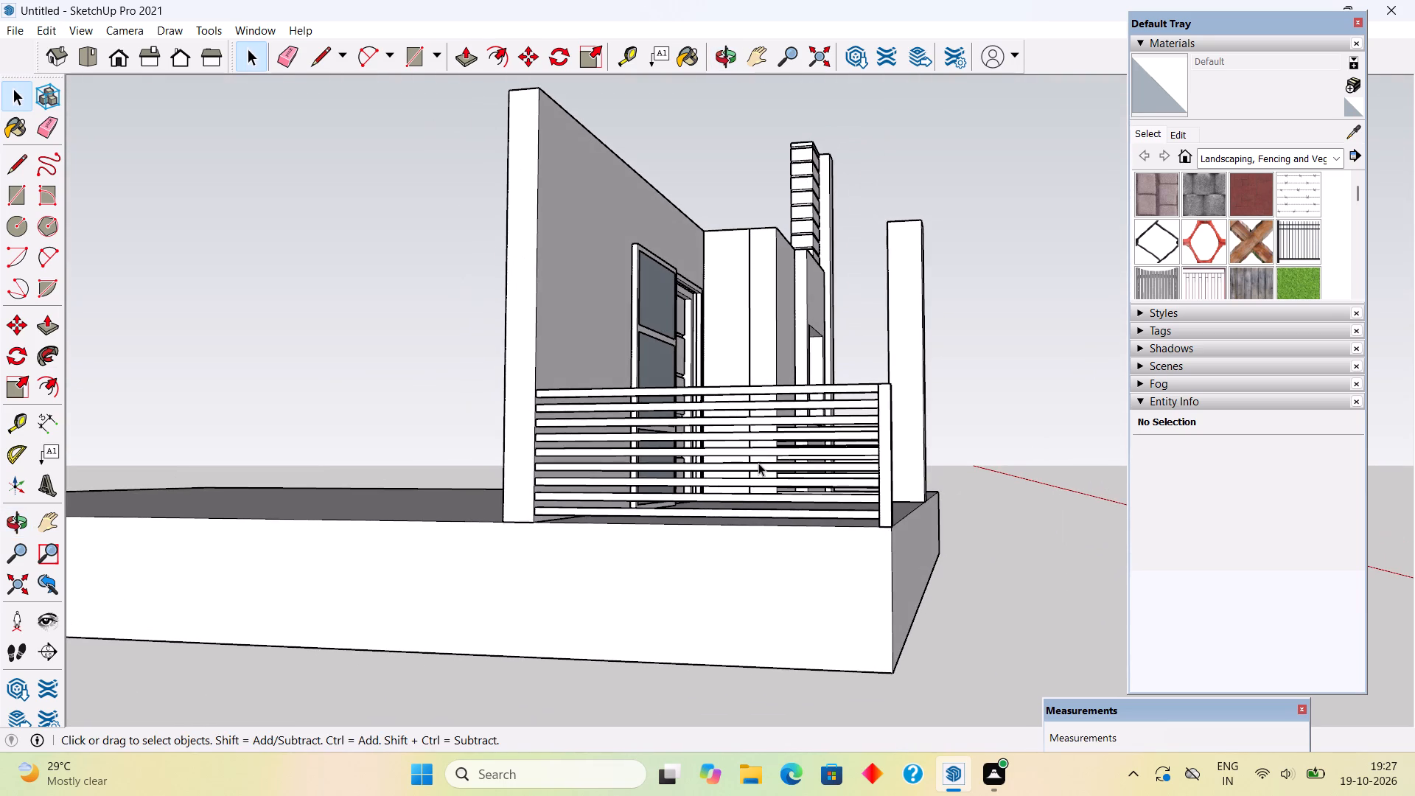
{"action": "middle_click_drag", "start_coordinate": [916, 503], "coordinate": [872, 582]}
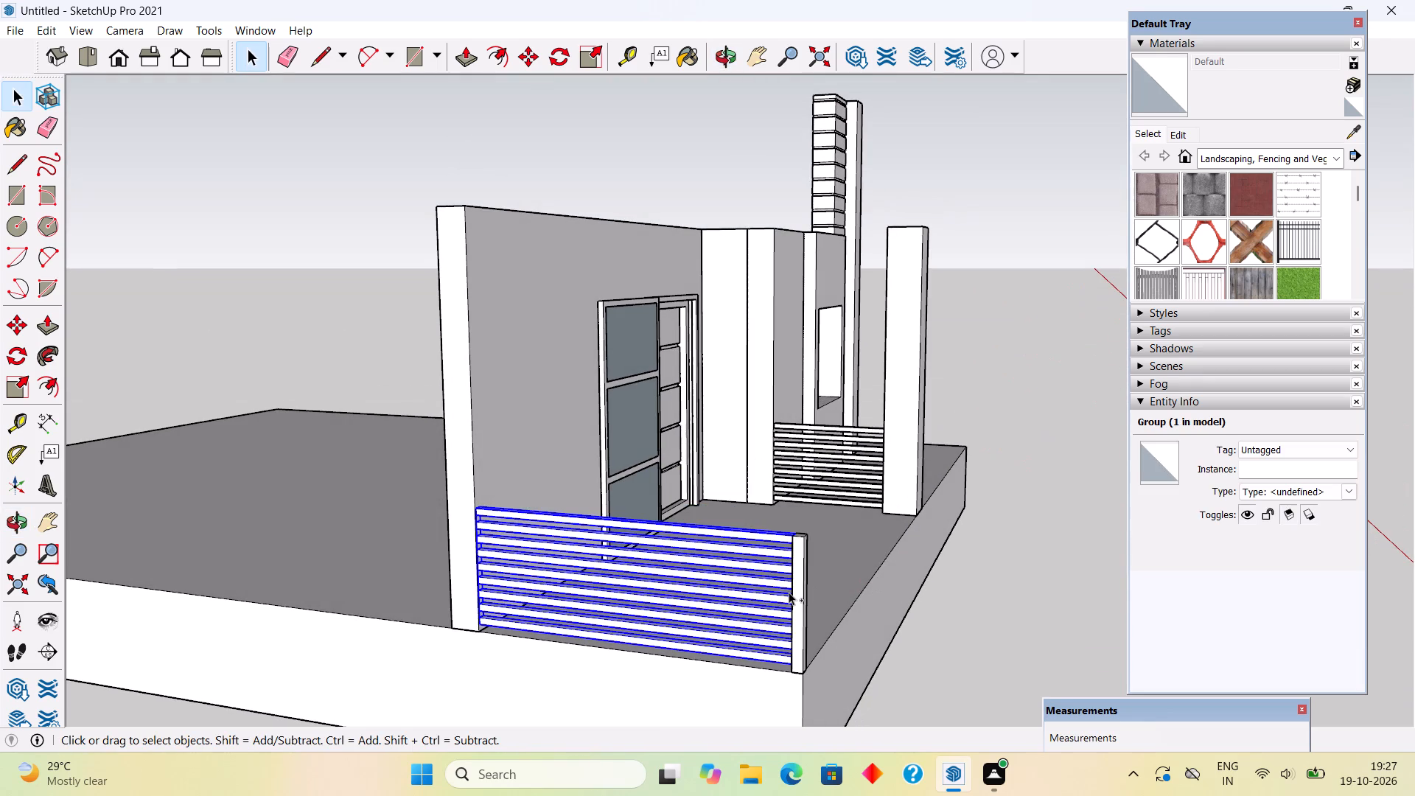
{"action": "left_click", "coordinate": [803, 613], "text": "ctrl"}
{"action": "right_click", "coordinate": [803, 613], "text": "ctrl"}
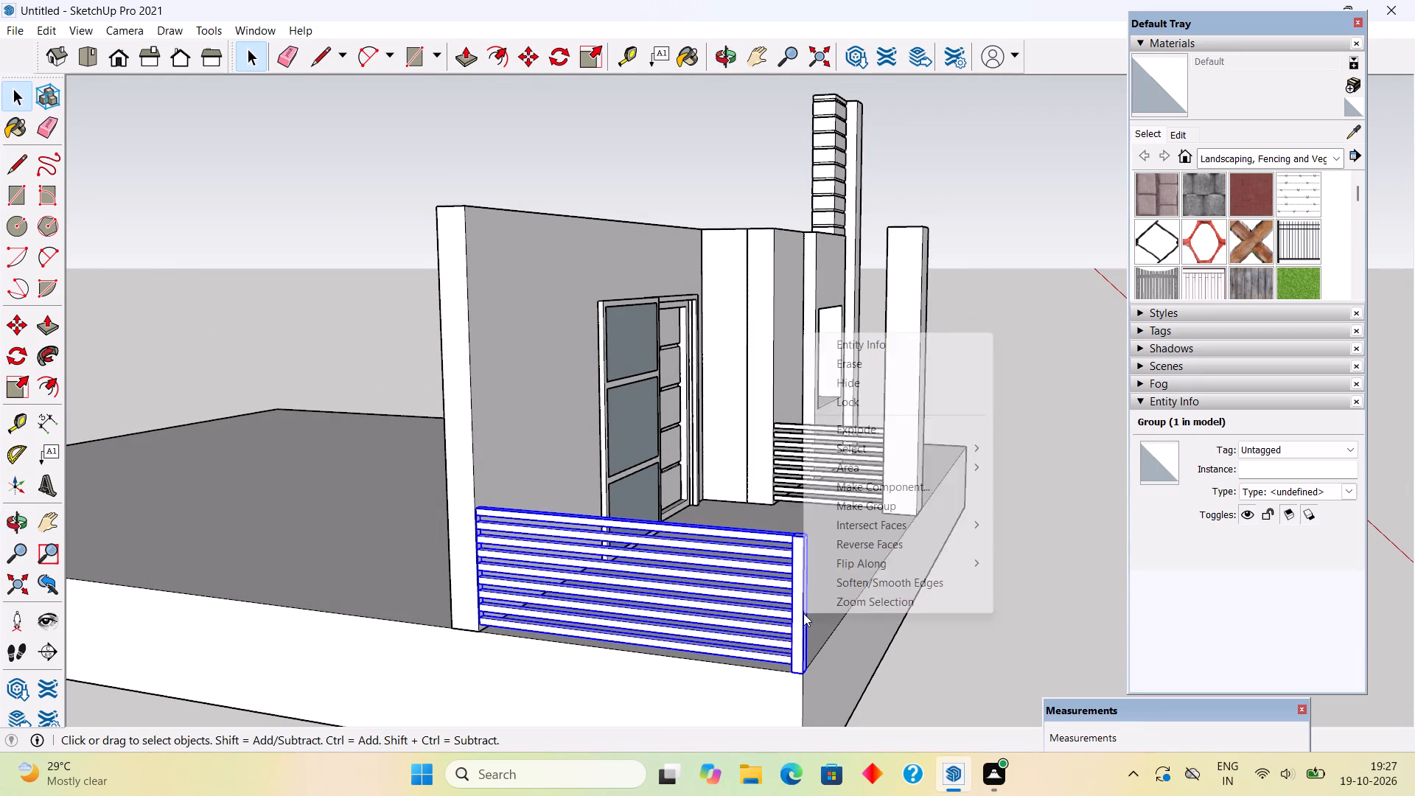
{"action": "left_click", "coordinate": [849, 506], "text": "ctrl"}
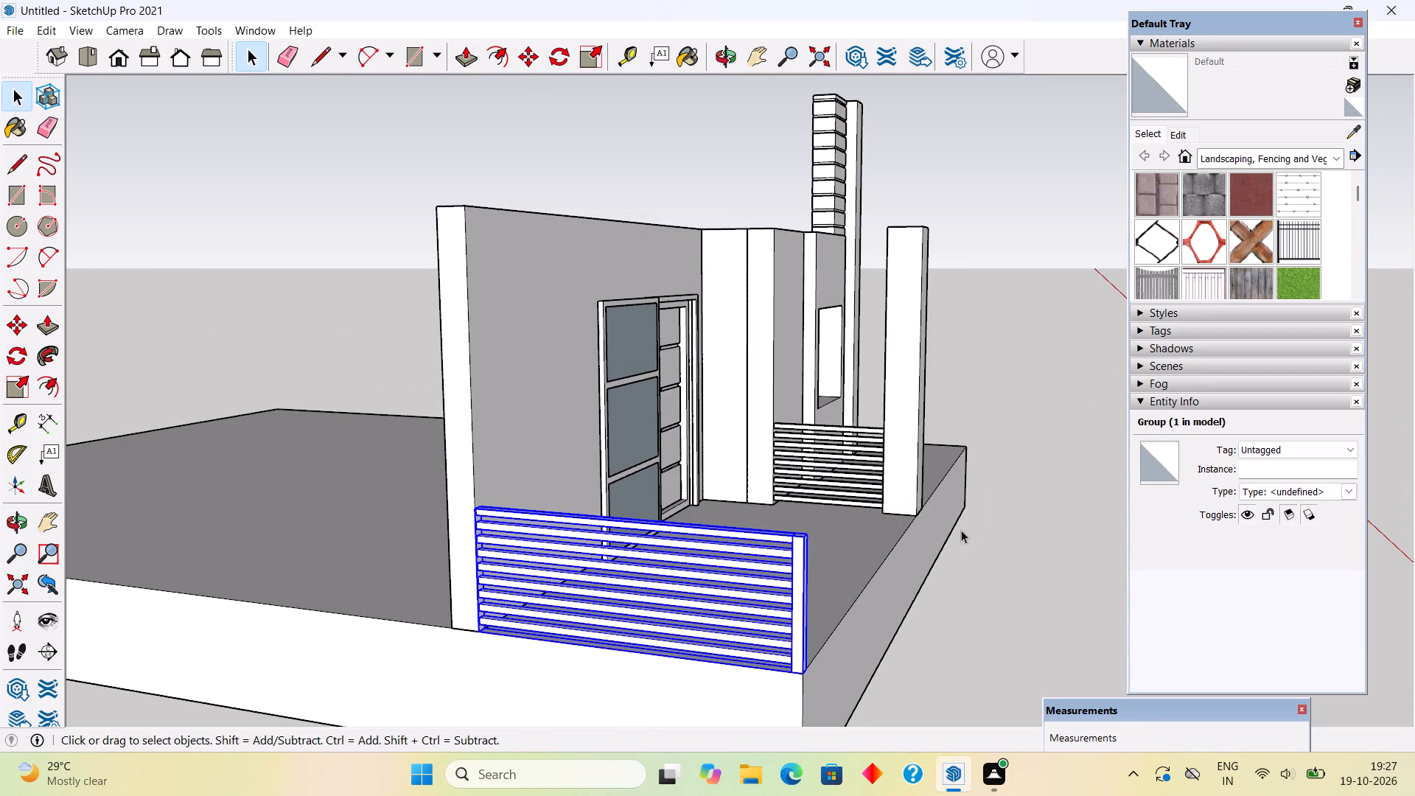
{"action": "left_click", "coordinate": [961, 530]}
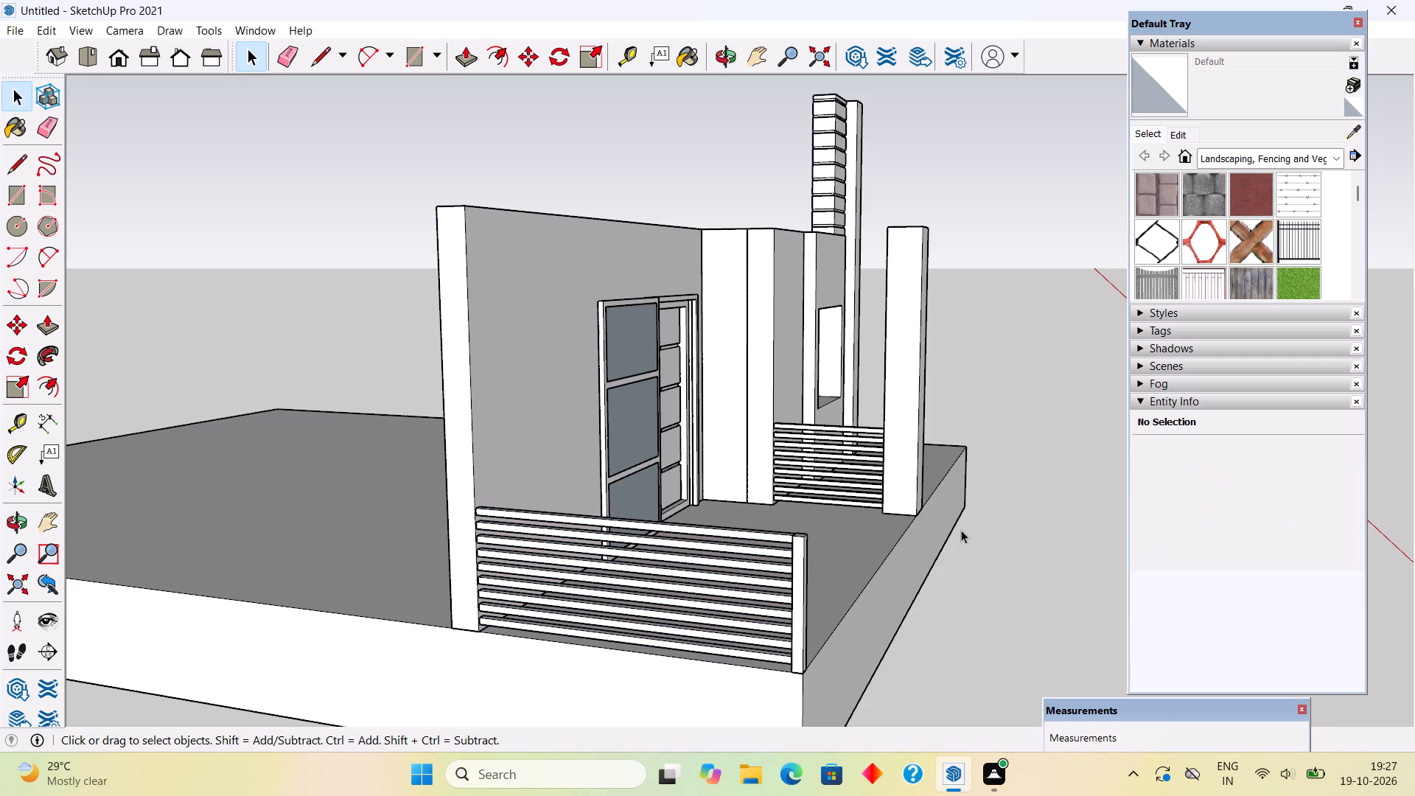
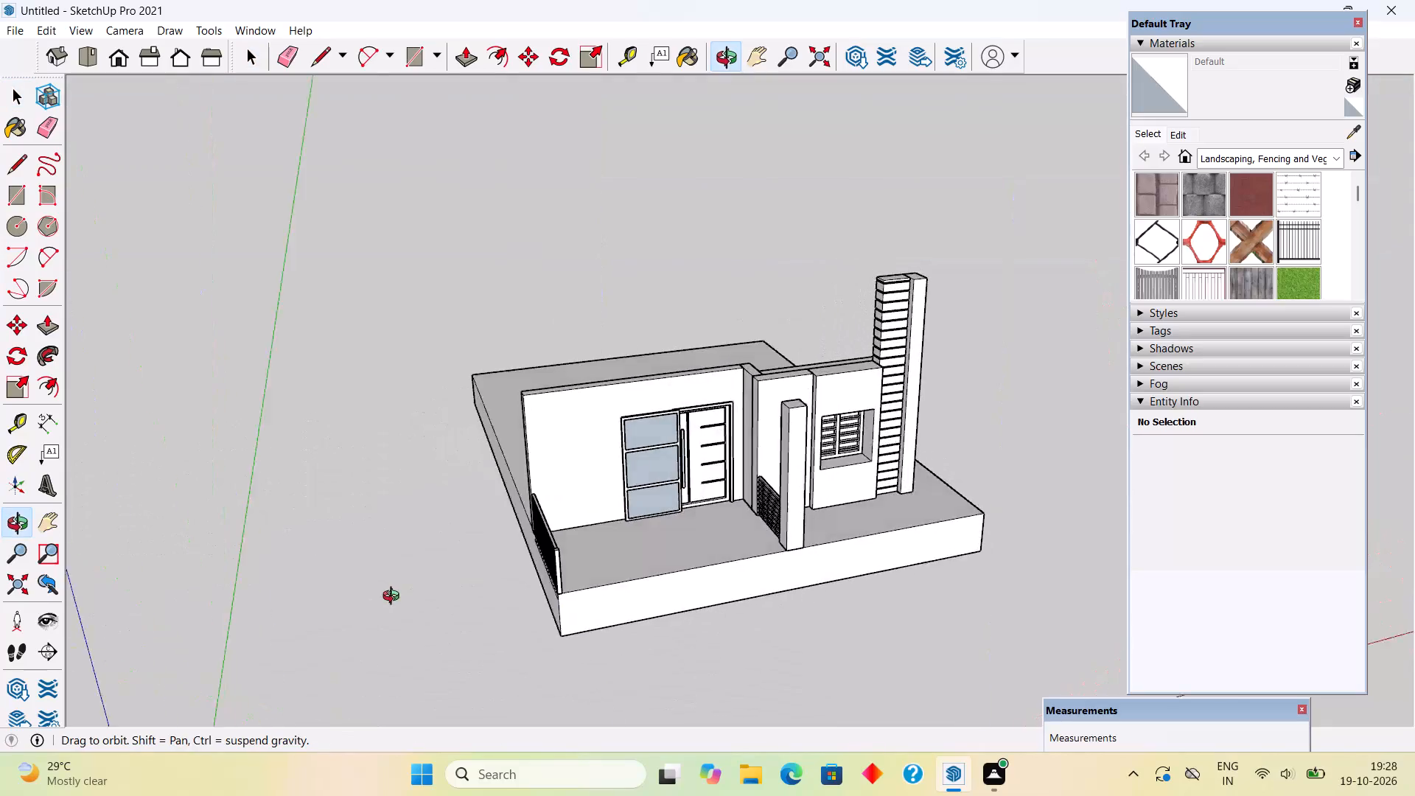
Select the grouped porch-end railing and examine how it sits against the wall and the slab's front edge.
{"action": "scroll", "coordinate": [617, 453], "scroll_direction": "up", "scroll_amount": 11}
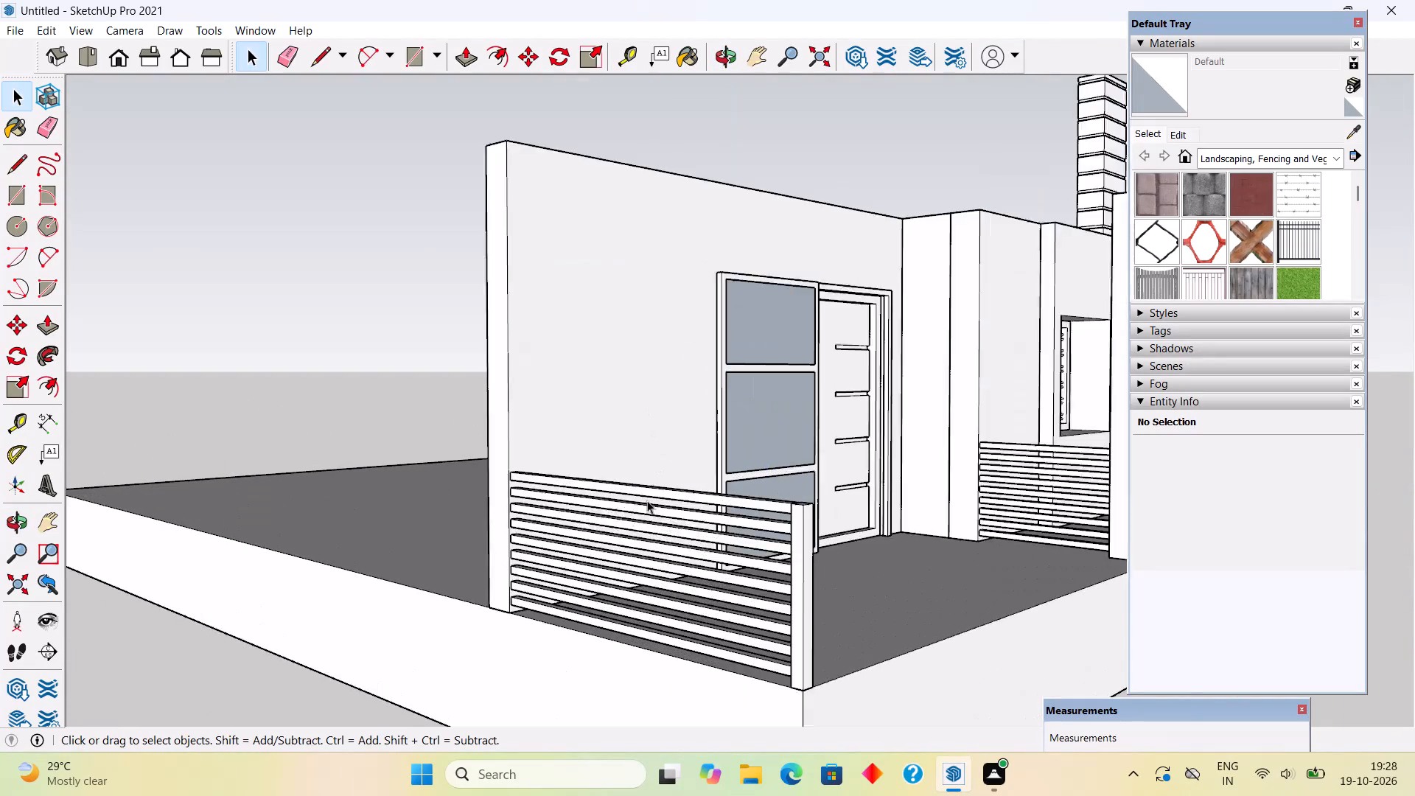
{"action": "scroll", "coordinate": [666, 554], "scroll_direction": "up", "scroll_amount": 4}
{"action": "left_click", "coordinate": [704, 565]}
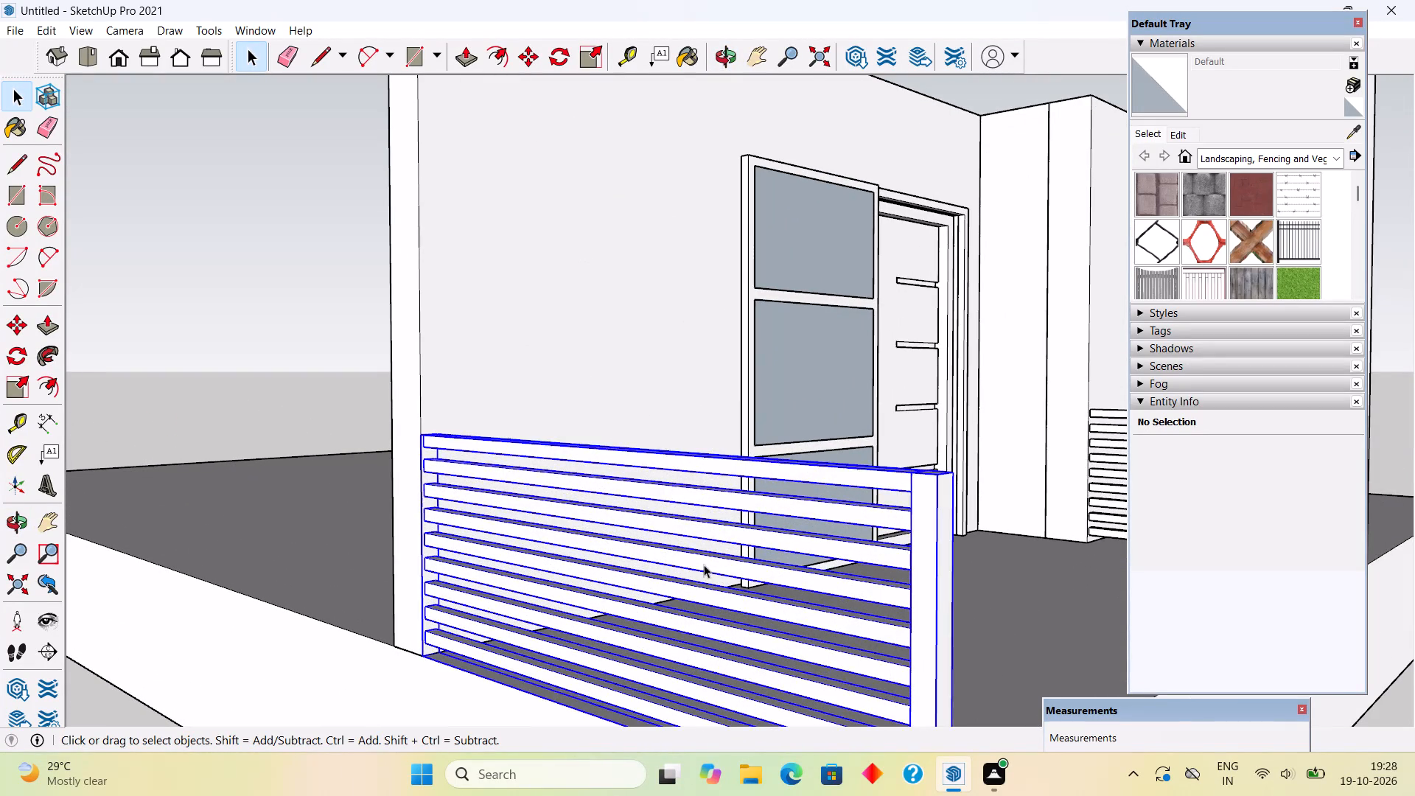
{"action": "middle_click_drag", "start_coordinate": [752, 506], "coordinate": [760, 492]}
{"action": "scroll", "coordinate": [760, 491], "scroll_direction": "down", "scroll_amount": 4}
{"action": "scroll", "coordinate": [891, 540], "scroll_direction": "up", "scroll_amount": 5}
{"action": "scroll", "coordinate": [889, 535], "scroll_direction": "down", "scroll_amount": 4}
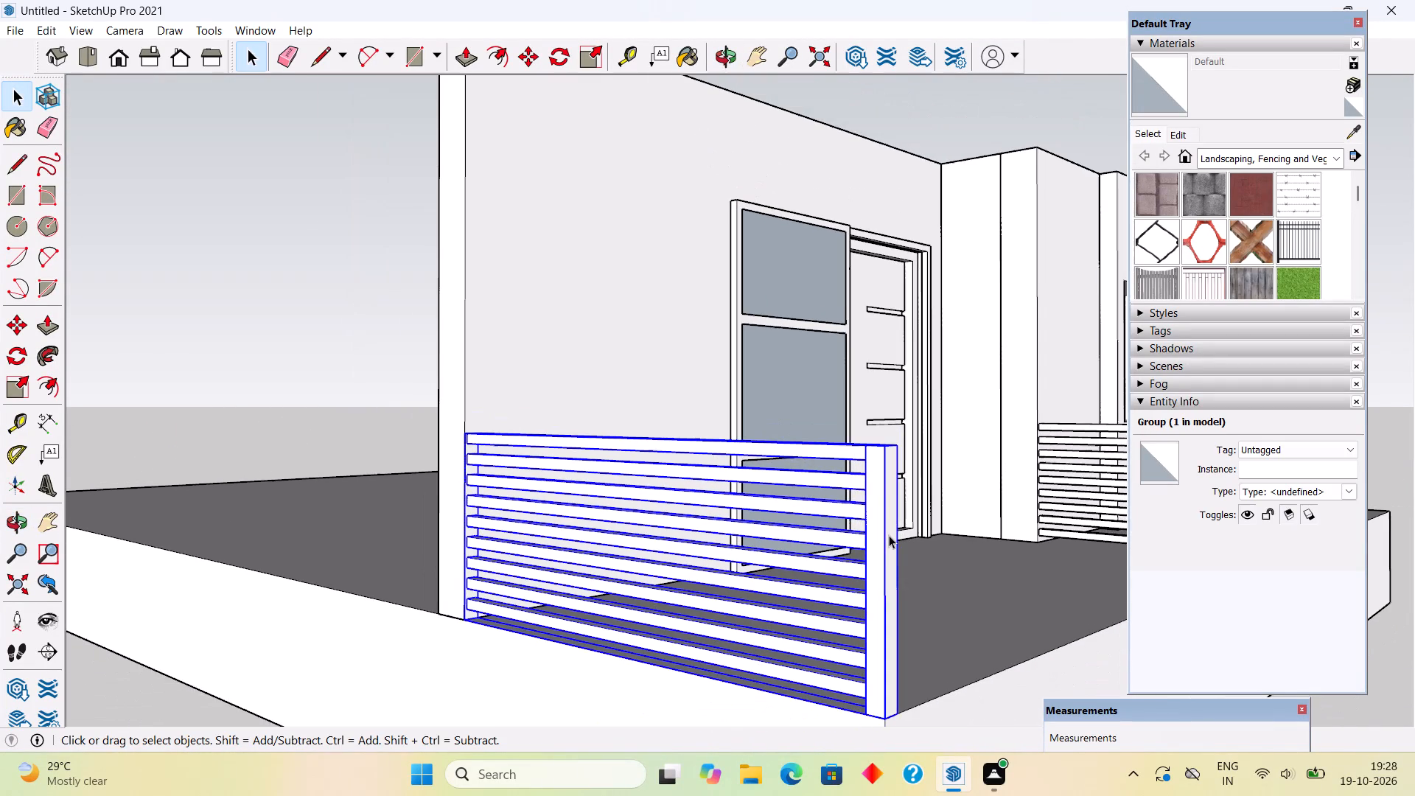
{"action": "middle_click_drag", "start_coordinate": [892, 538], "coordinate": [672, 555]}
{"action": "scroll", "coordinate": [672, 555], "scroll_direction": "down", "scroll_amount": 2}
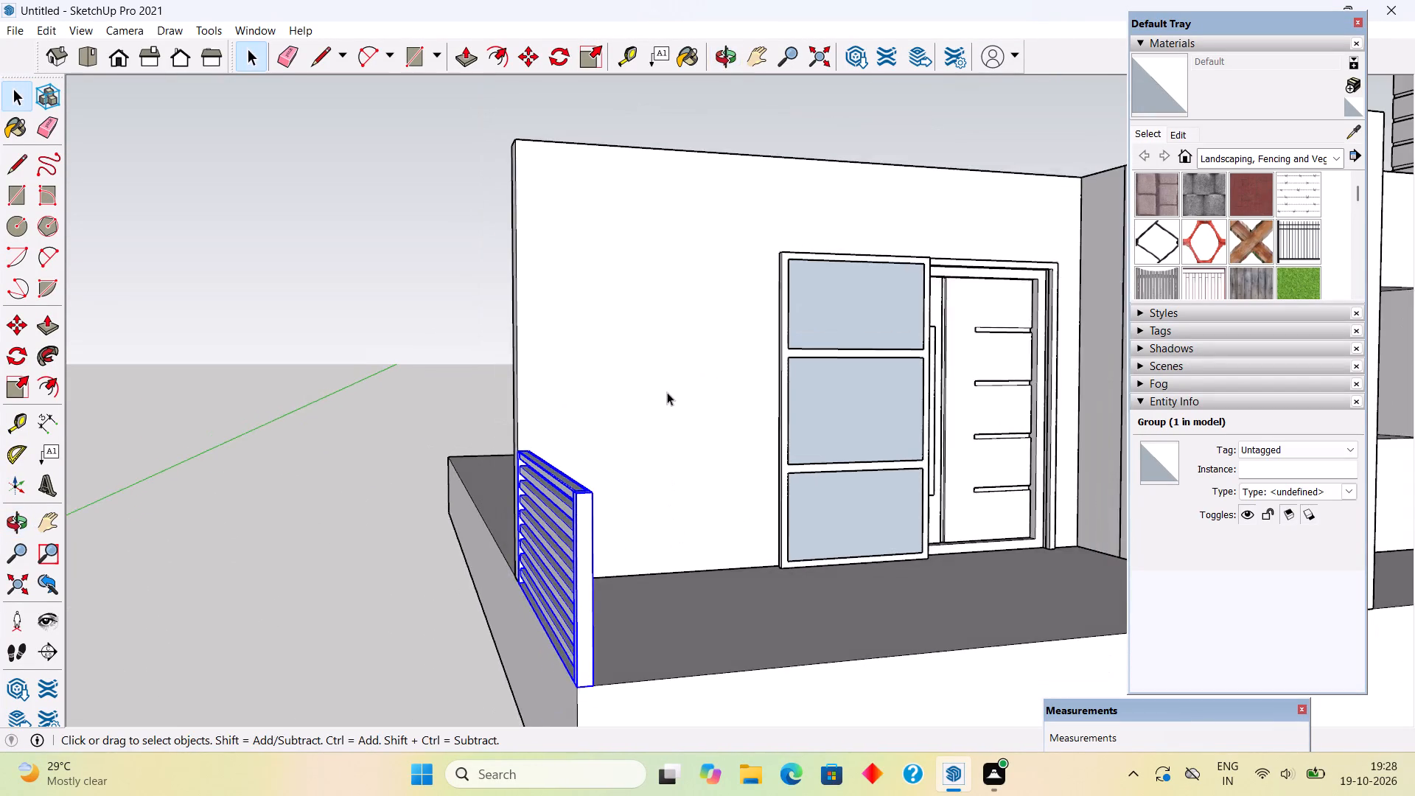
{"action": "scroll", "coordinate": [666, 389], "scroll_direction": "down", "scroll_amount": 5}
{"action": "middle_click_drag", "start_coordinate": [715, 515], "coordinate": [720, 602]}
{"action": "scroll", "coordinate": [720, 602], "scroll_direction": "up", "scroll_amount": 7}
{"action": "middle_click_drag", "start_coordinate": [722, 574], "coordinate": [735, 626]}
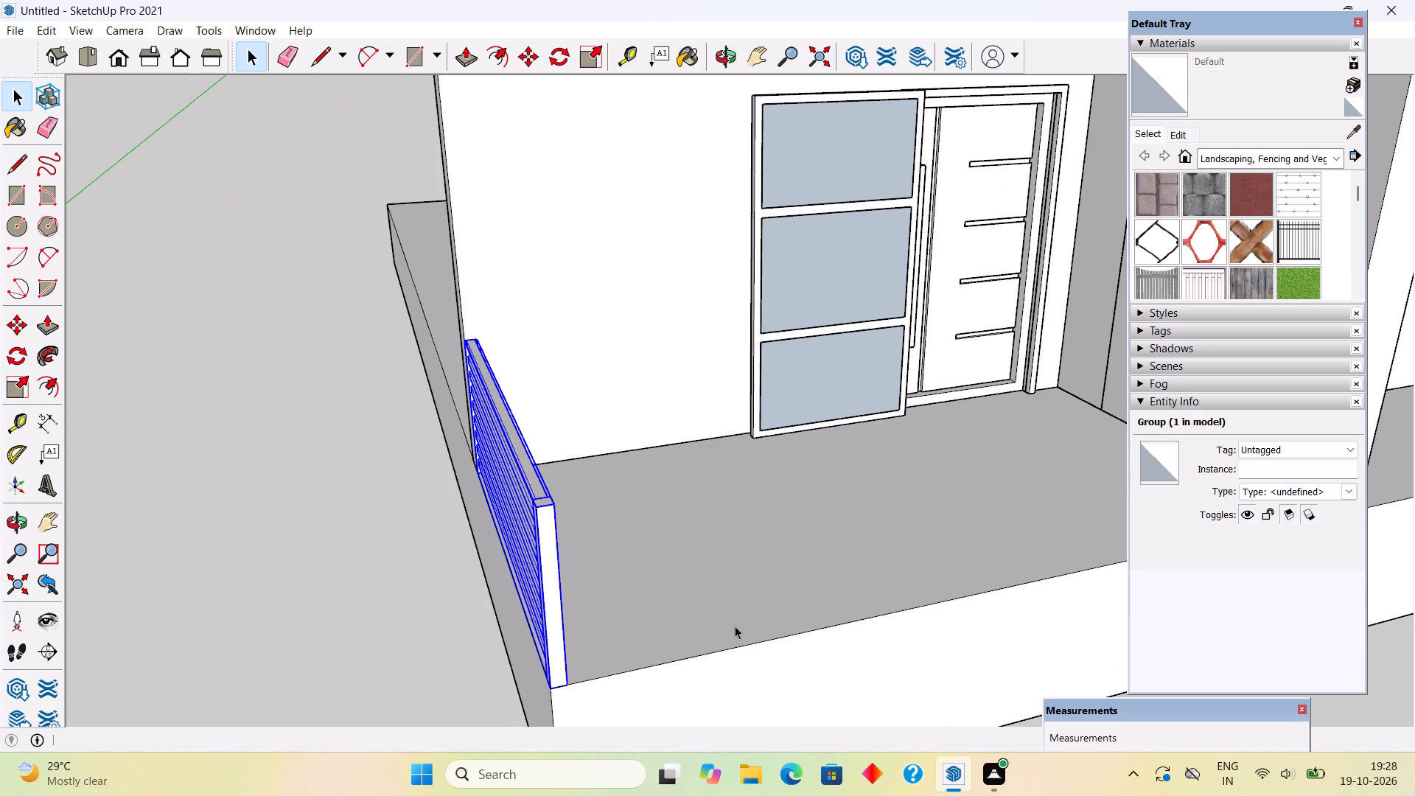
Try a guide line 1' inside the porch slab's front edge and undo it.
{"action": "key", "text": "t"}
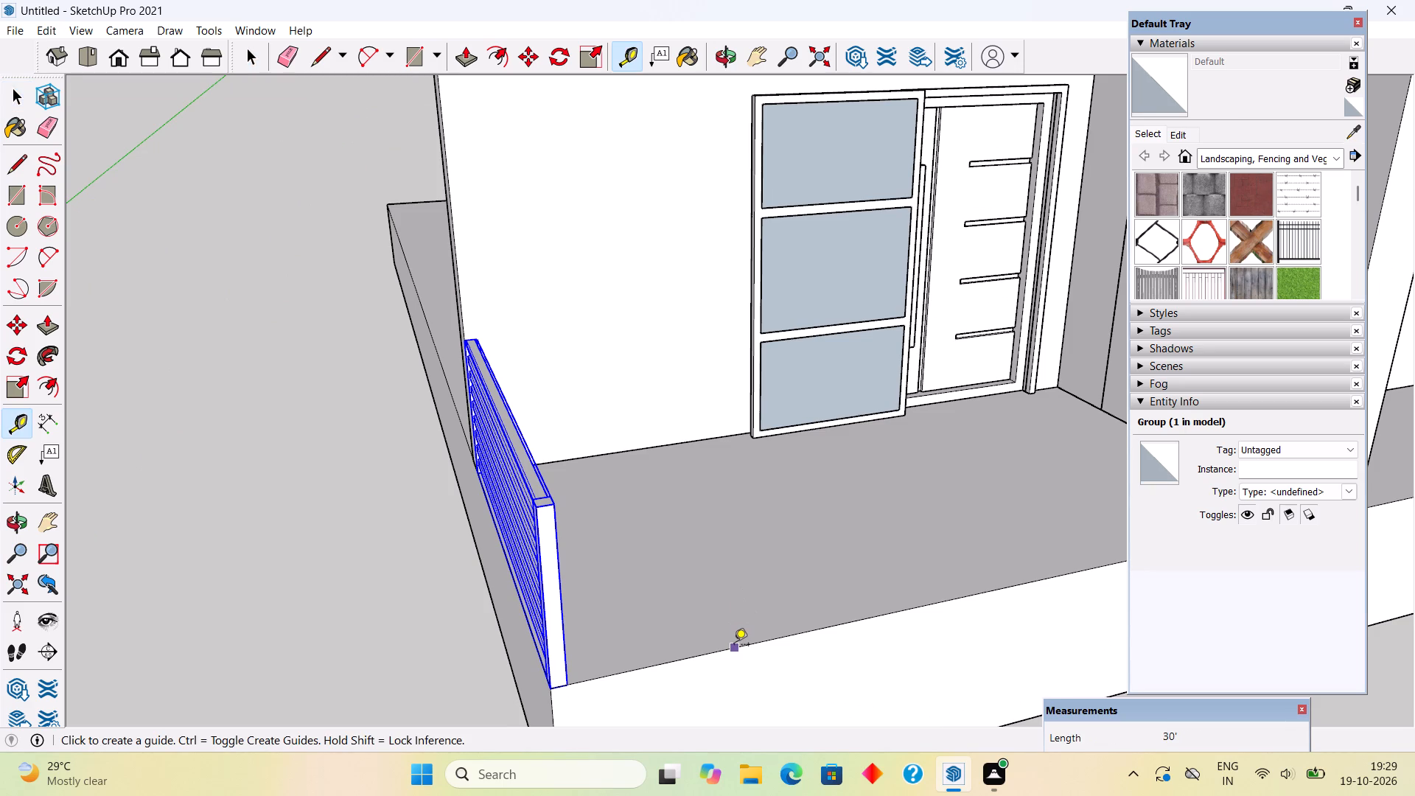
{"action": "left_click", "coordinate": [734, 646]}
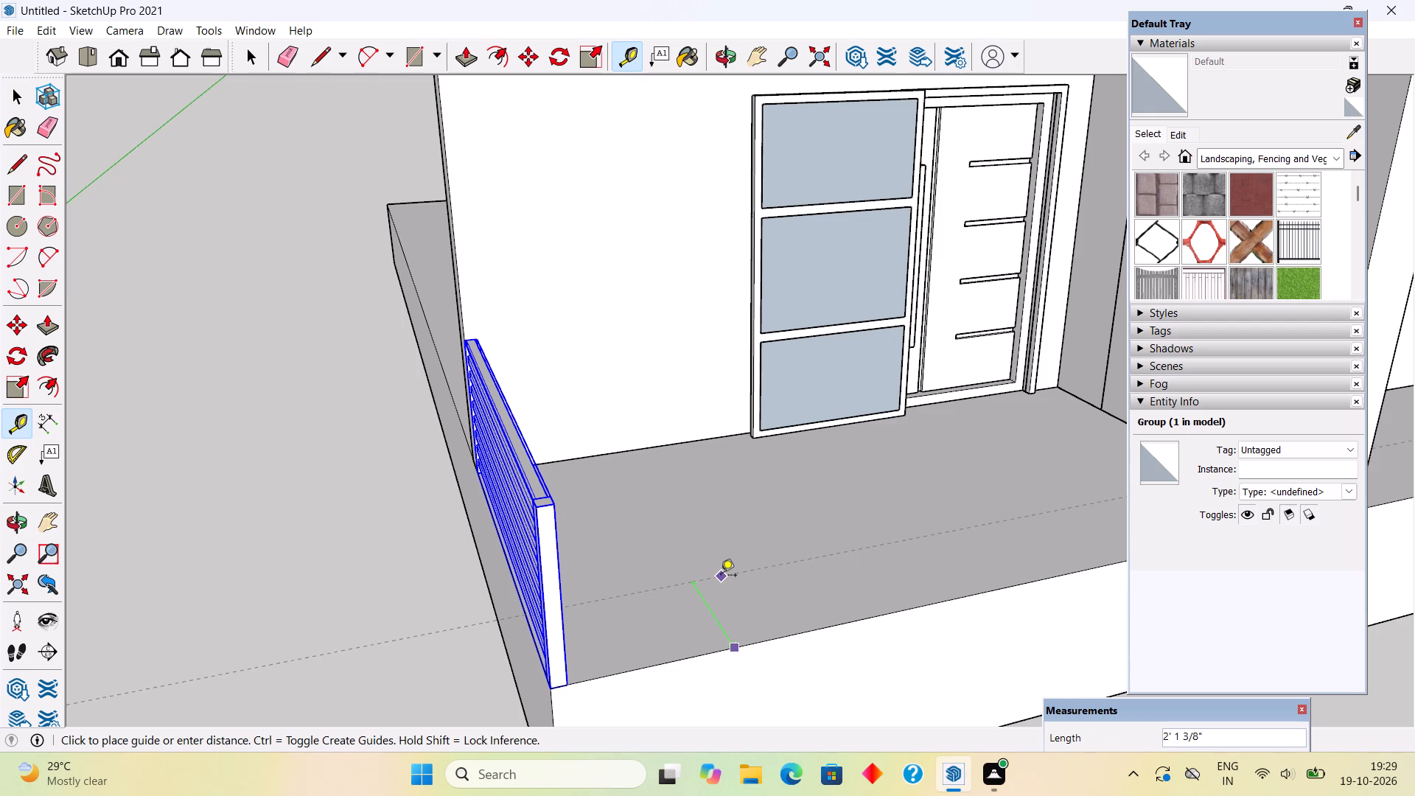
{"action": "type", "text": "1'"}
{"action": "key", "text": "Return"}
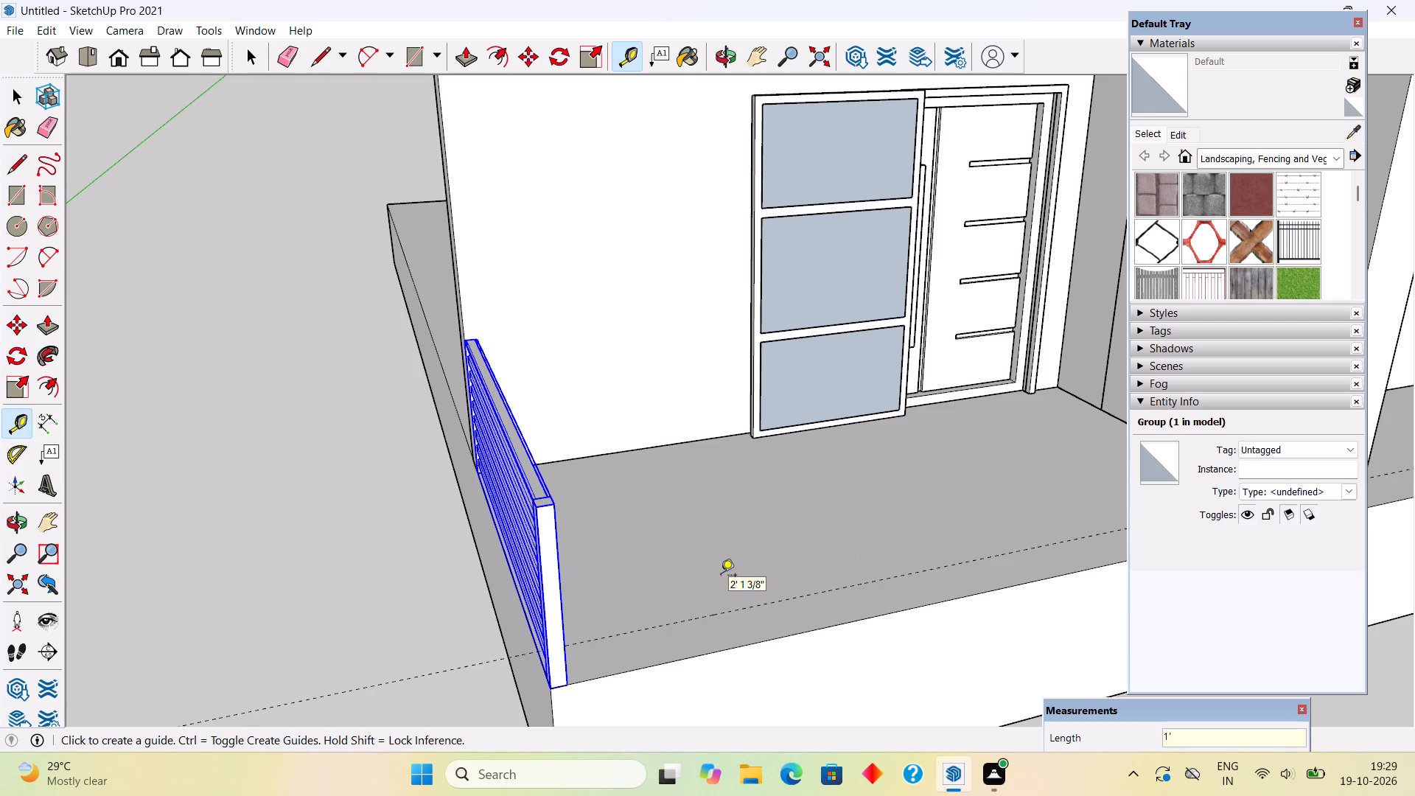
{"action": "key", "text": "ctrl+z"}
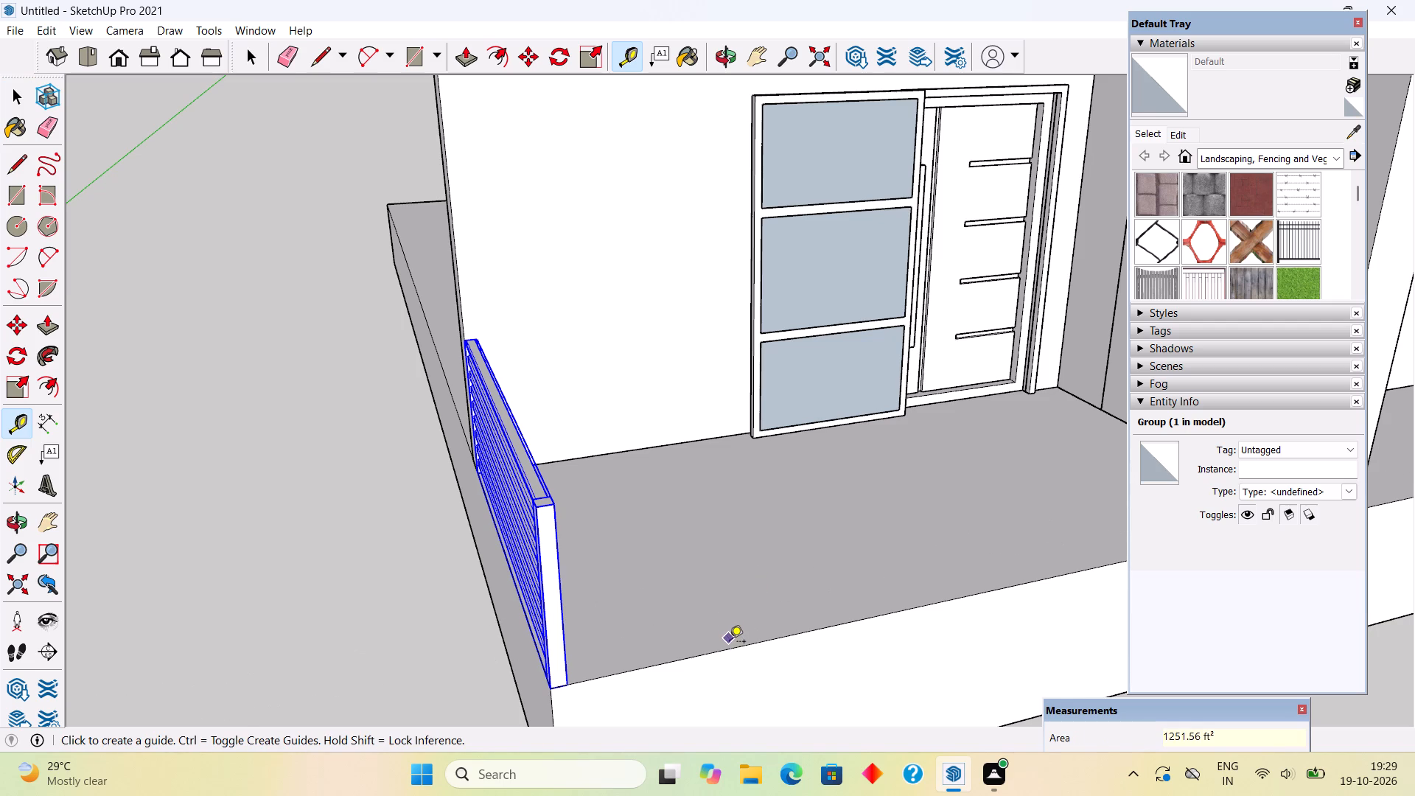
Place a guide line 9" inside the porch slab's front edge, parallel to it.
{"action": "left_click", "coordinate": [730, 643]}
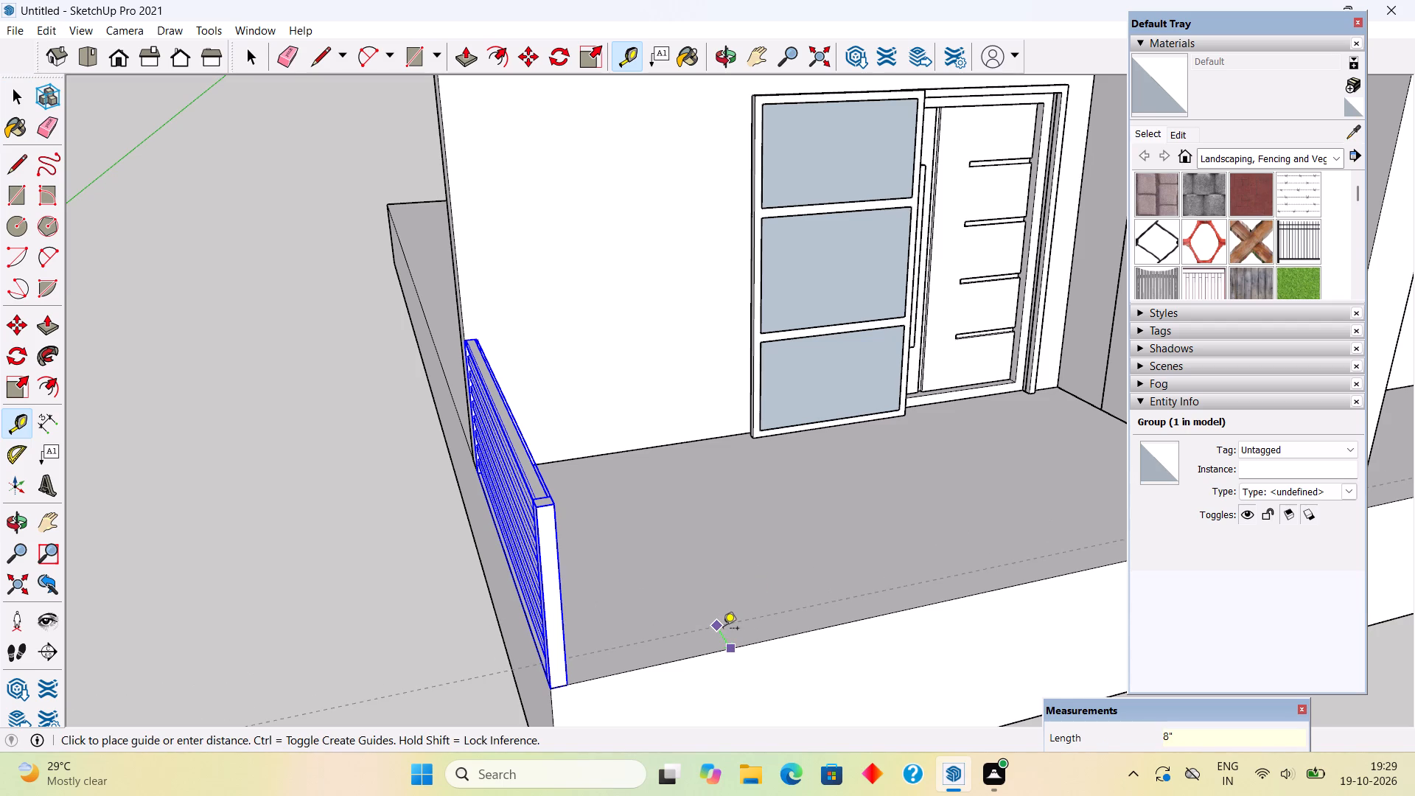
{"action": "type", "text": "9\""}
{"action": "key", "text": "Return"}
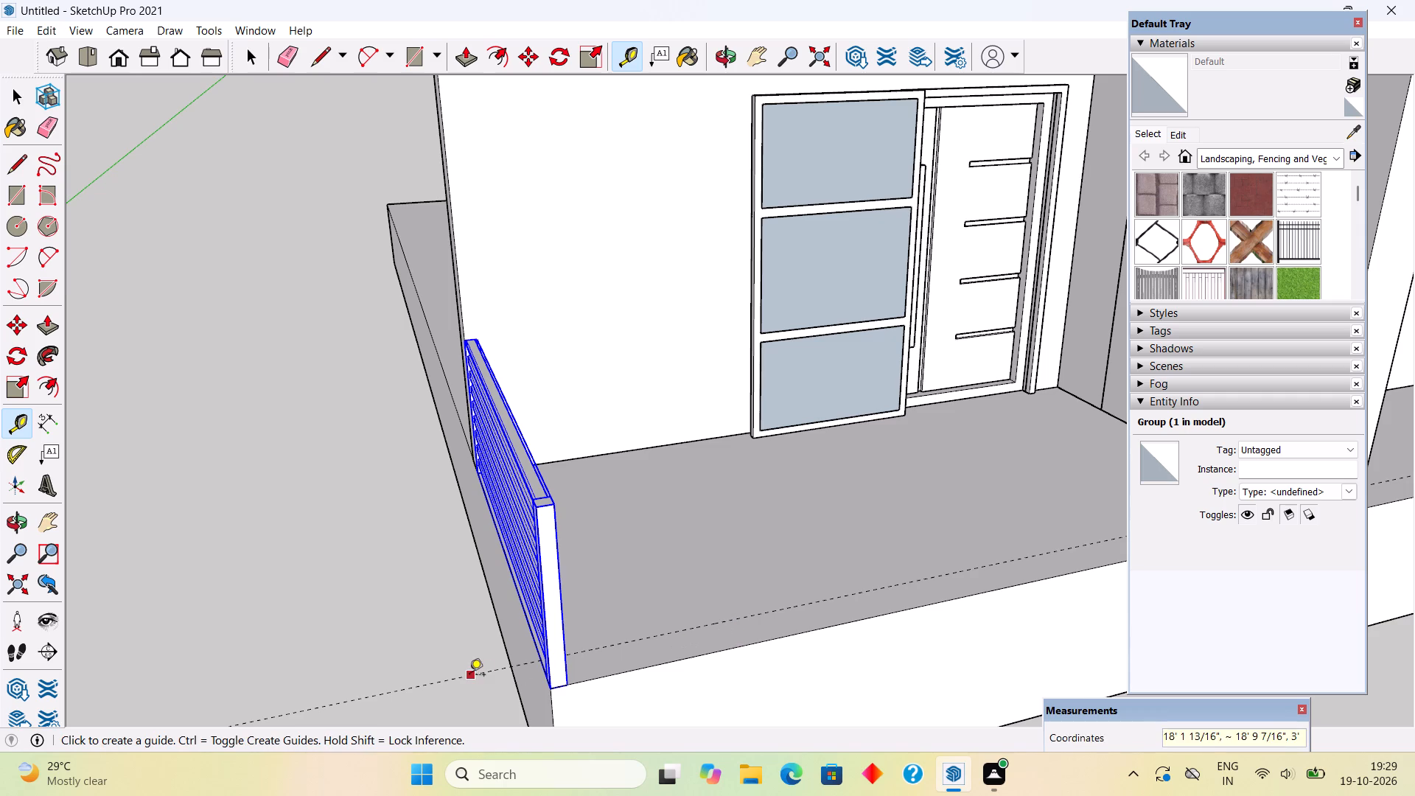
Scale the railing group along the green axis to about 0.91 so its end post meets the 9" guide.
{"action": "scroll", "coordinate": [485, 686], "scroll_direction": "up", "scroll_amount": 10}
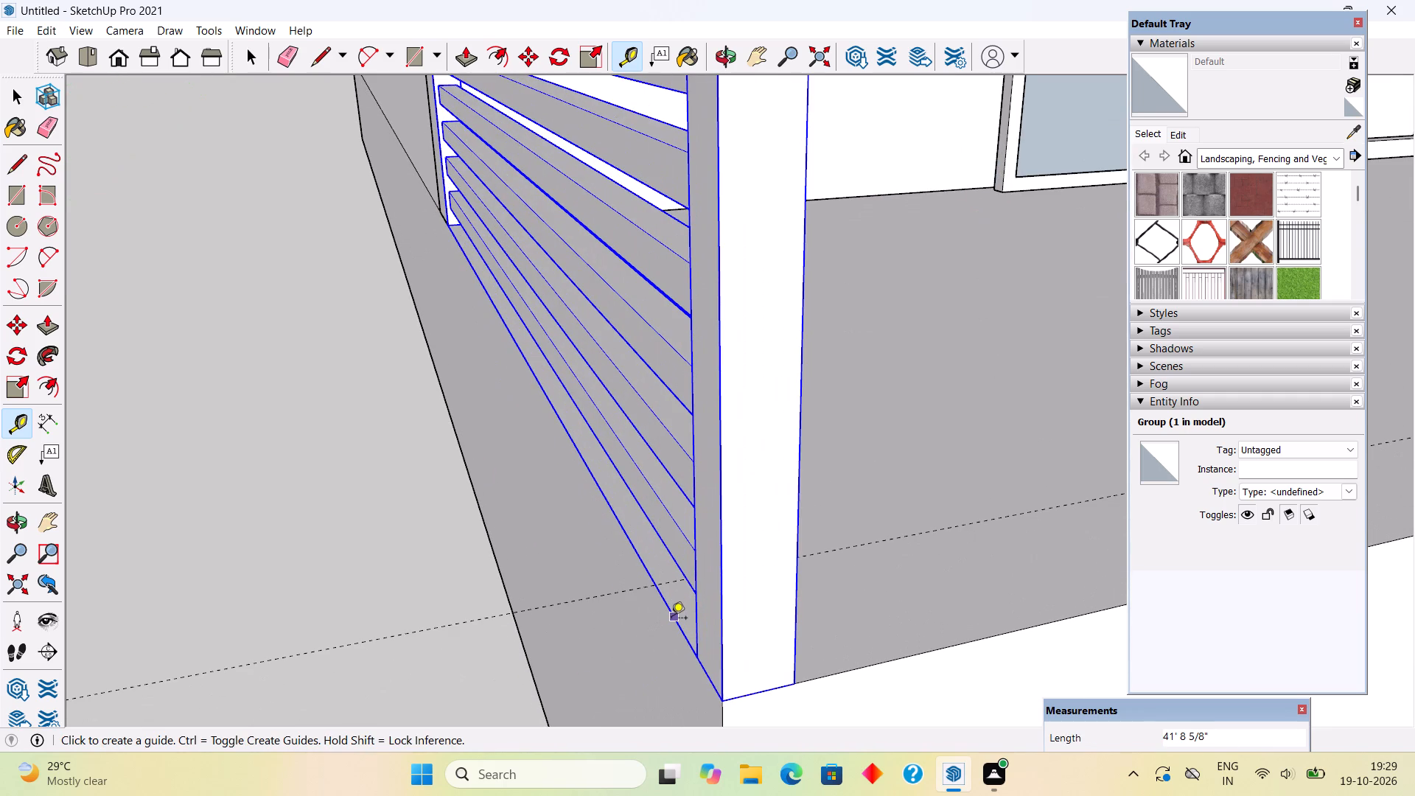
{"action": "key", "text": "space"}
{"action": "key", "text": "s"}
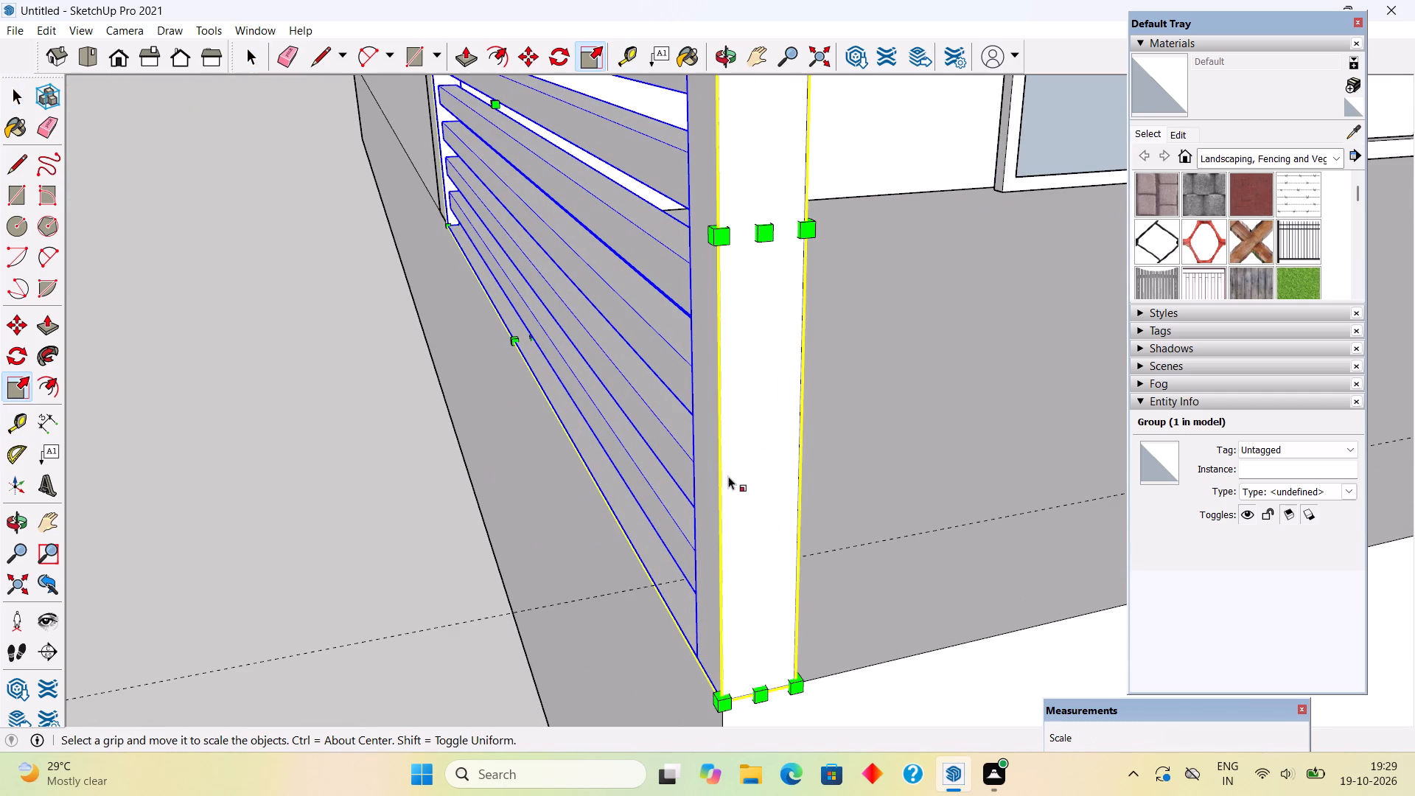
{"action": "scroll", "coordinate": [728, 475], "scroll_direction": "down", "scroll_amount": 3}
{"action": "left_click", "coordinate": [759, 294]}
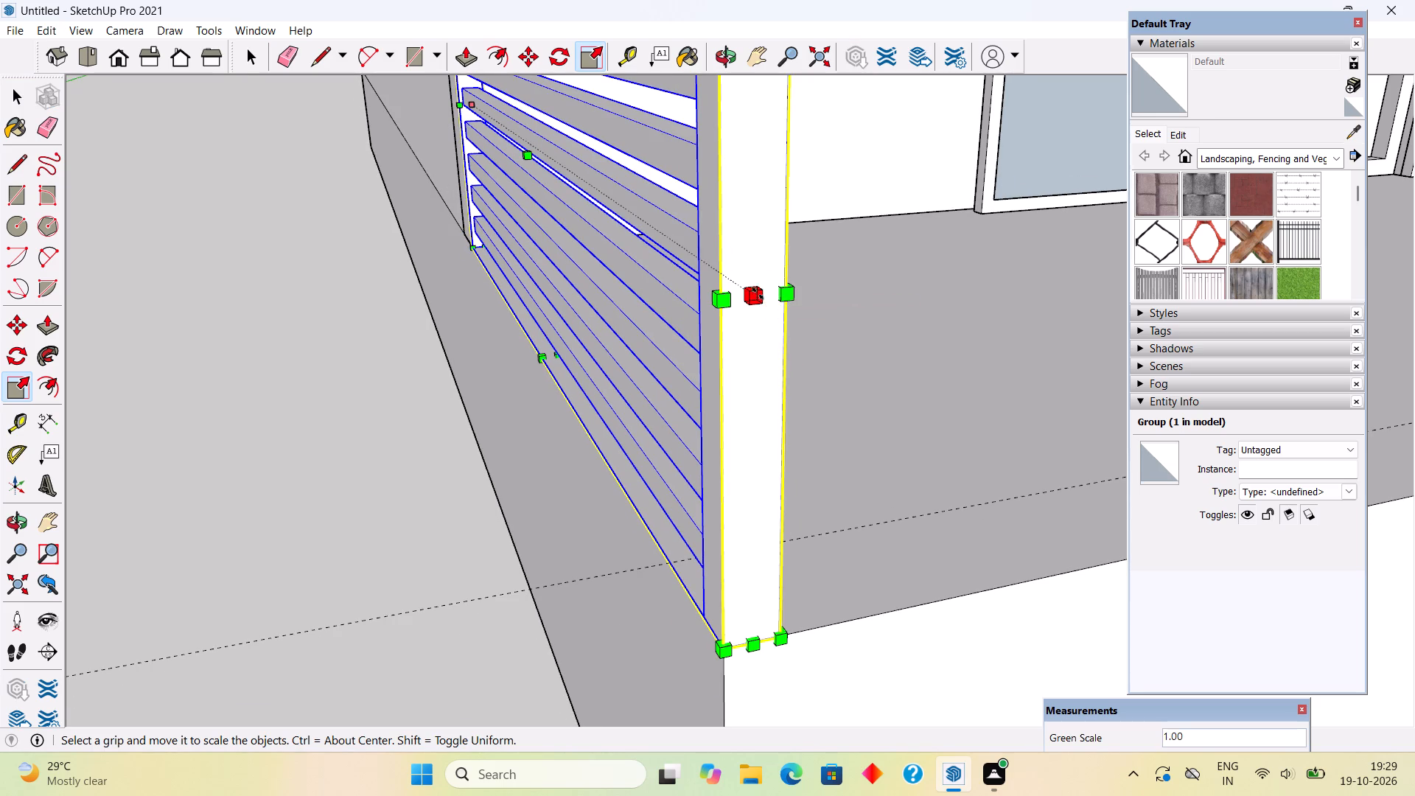
{"action": "left_click", "coordinate": [565, 582]}
{"action": "key", "text": "space"}
{"action": "left_click", "coordinate": [247, 448]}
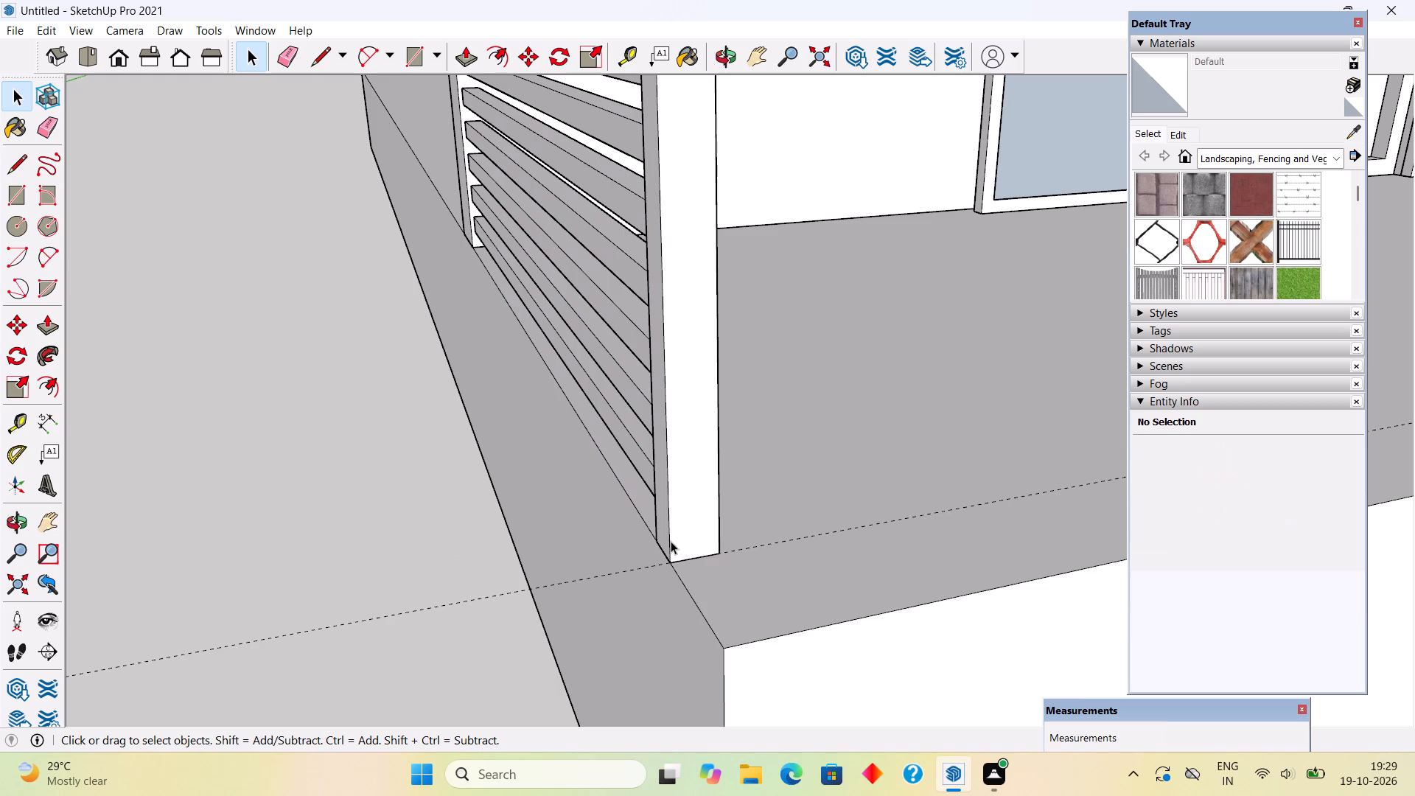
Scale the railing group from its wall end in the red and green directions, entering a factor of 1.
{"action": "scroll", "coordinate": [671, 541], "scroll_direction": "down", "scroll_amount": 4}
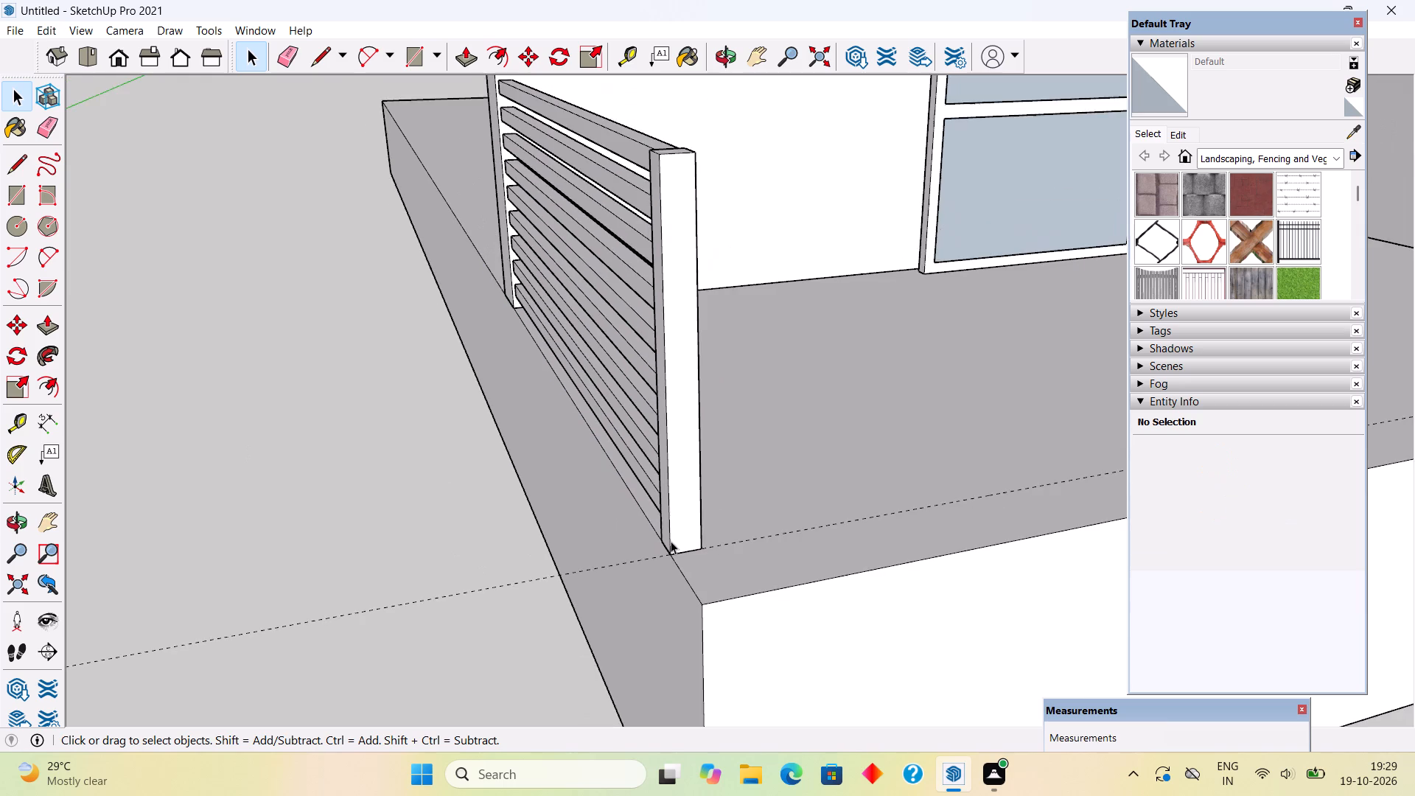
{"action": "scroll", "coordinate": [671, 541], "scroll_direction": "down", "scroll_amount": 6}
{"action": "middle_click_drag", "start_coordinate": [657, 407], "coordinate": [875, 481]}
{"action": "scroll", "coordinate": [875, 483], "scroll_direction": "down", "scroll_amount": 2}
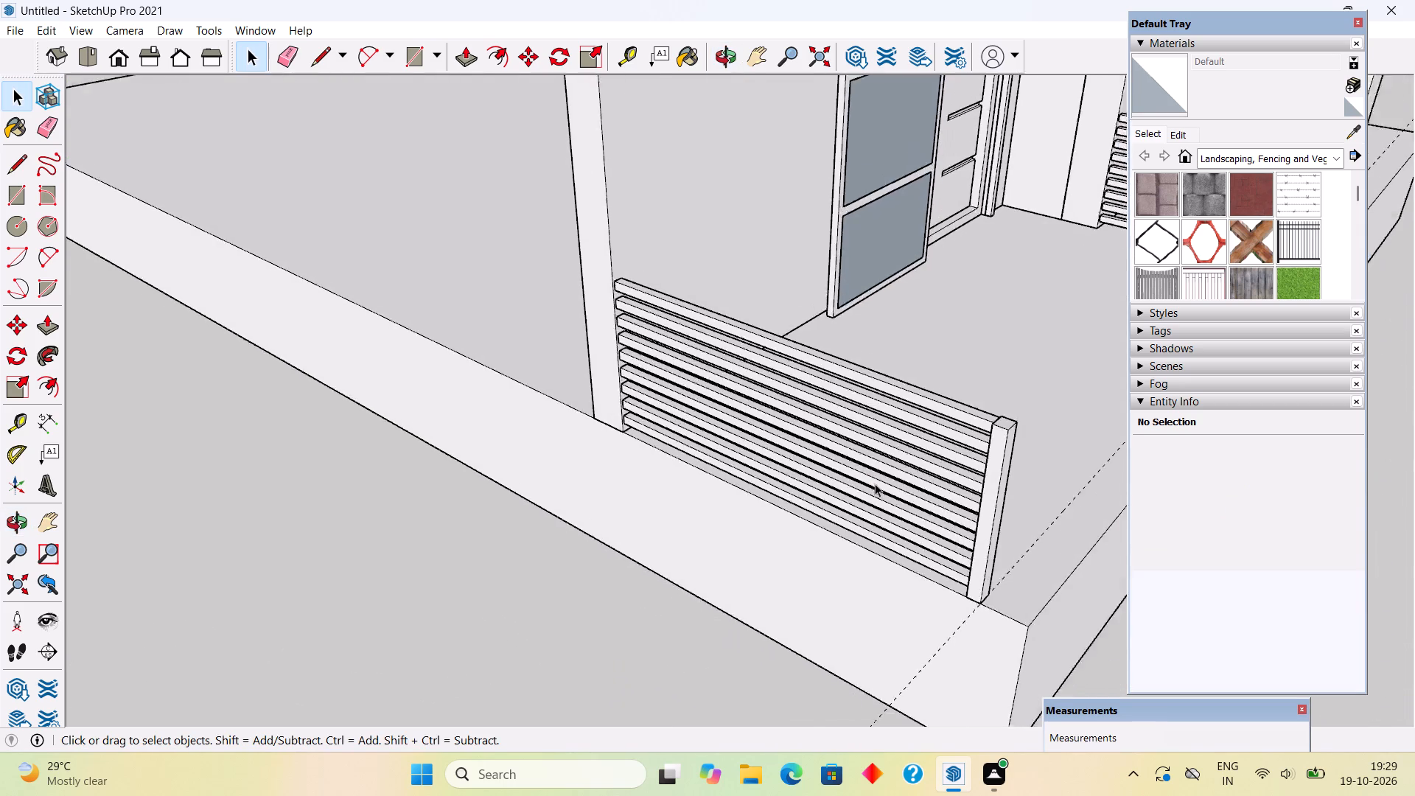
{"action": "scroll", "coordinate": [875, 483], "scroll_direction": "down", "scroll_amount": 2}
{"action": "left_click", "coordinate": [848, 472]}
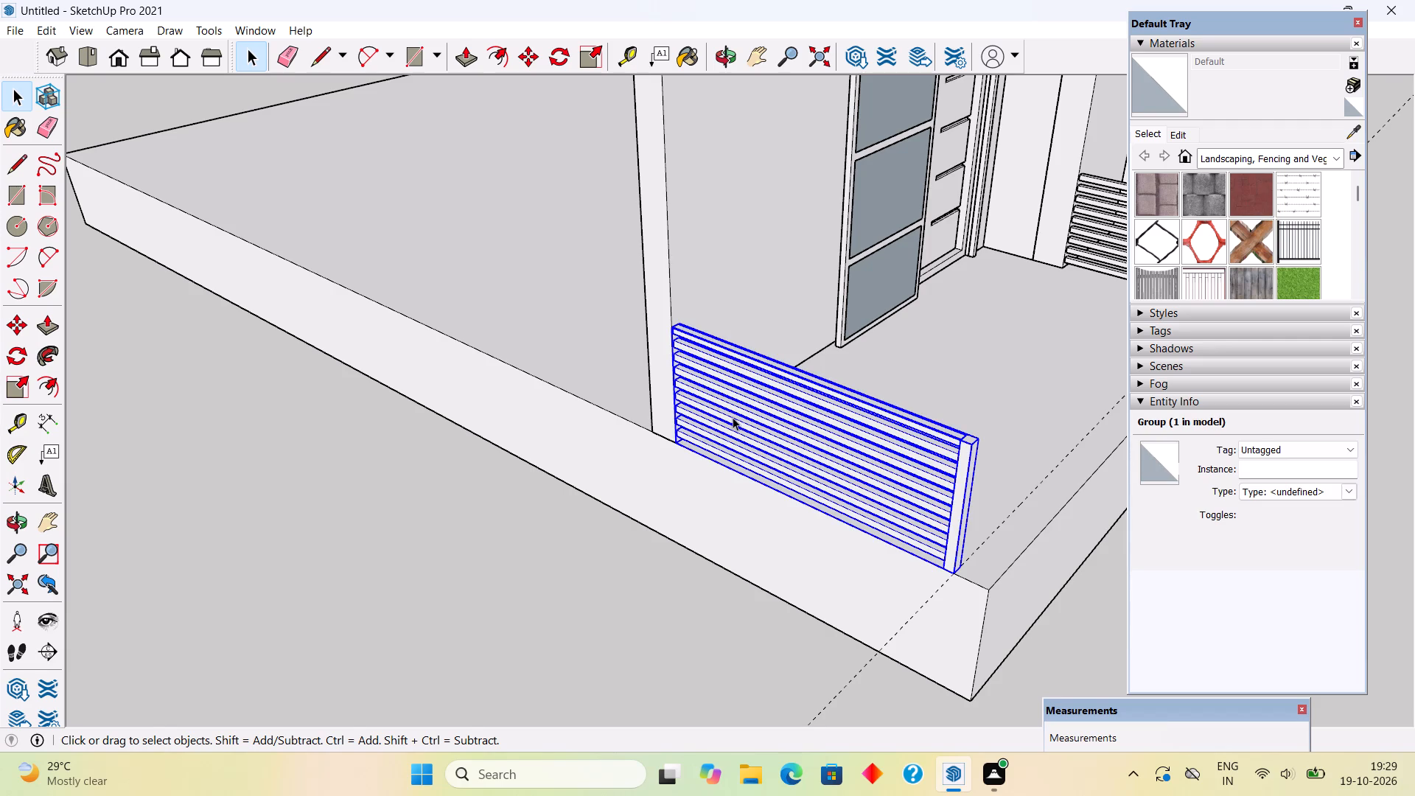
{"action": "key", "text": "s"}
{"action": "scroll", "coordinate": [663, 386], "scroll_direction": "up", "scroll_amount": 14}
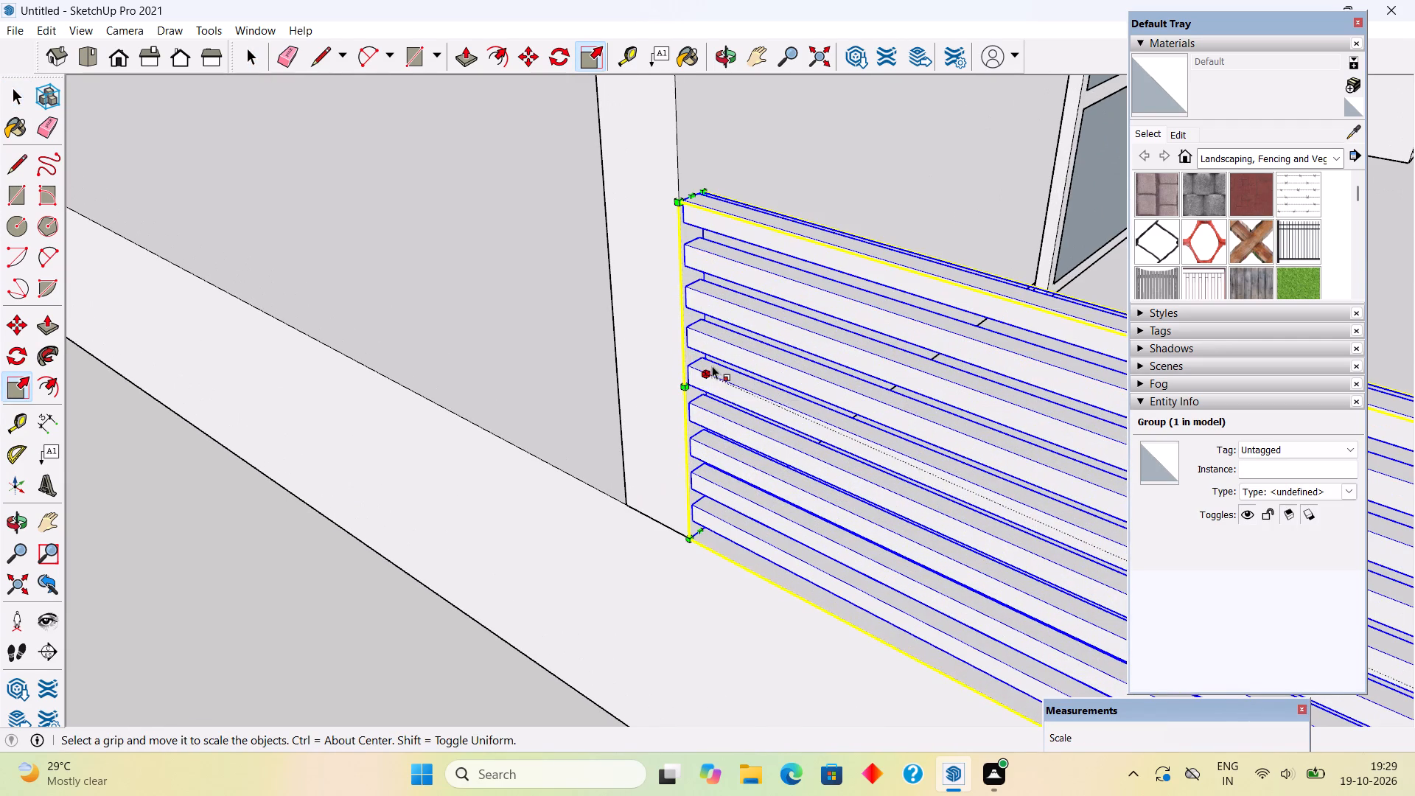
{"action": "scroll", "coordinate": [704, 360], "scroll_direction": "up", "scroll_amount": 10}
{"action": "middle_click_drag", "start_coordinate": [696, 397], "coordinate": [806, 320]}
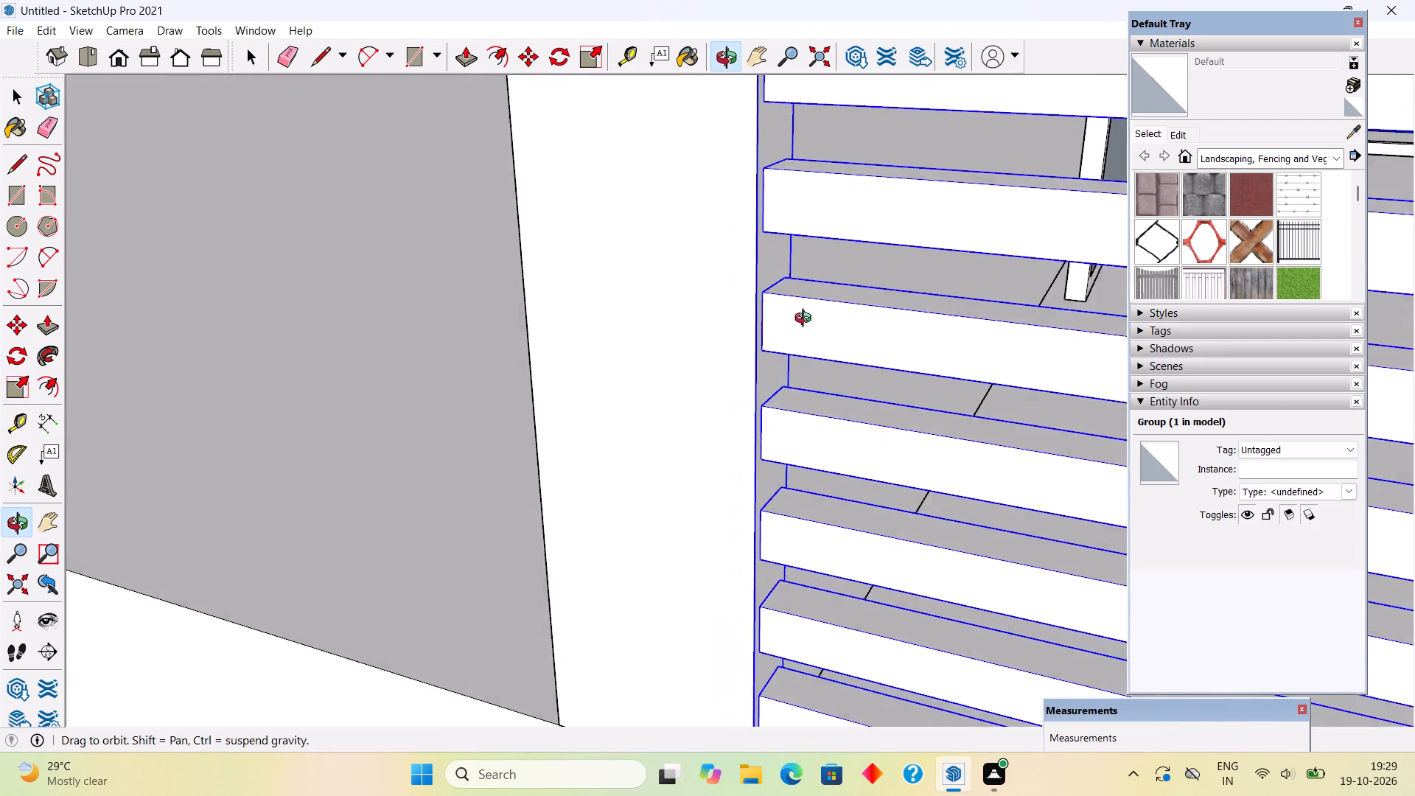
{"action": "middle_click_drag", "start_coordinate": [806, 320], "coordinate": [874, 394]}
{"action": "scroll", "coordinate": [873, 391], "scroll_direction": "down", "scroll_amount": 10}
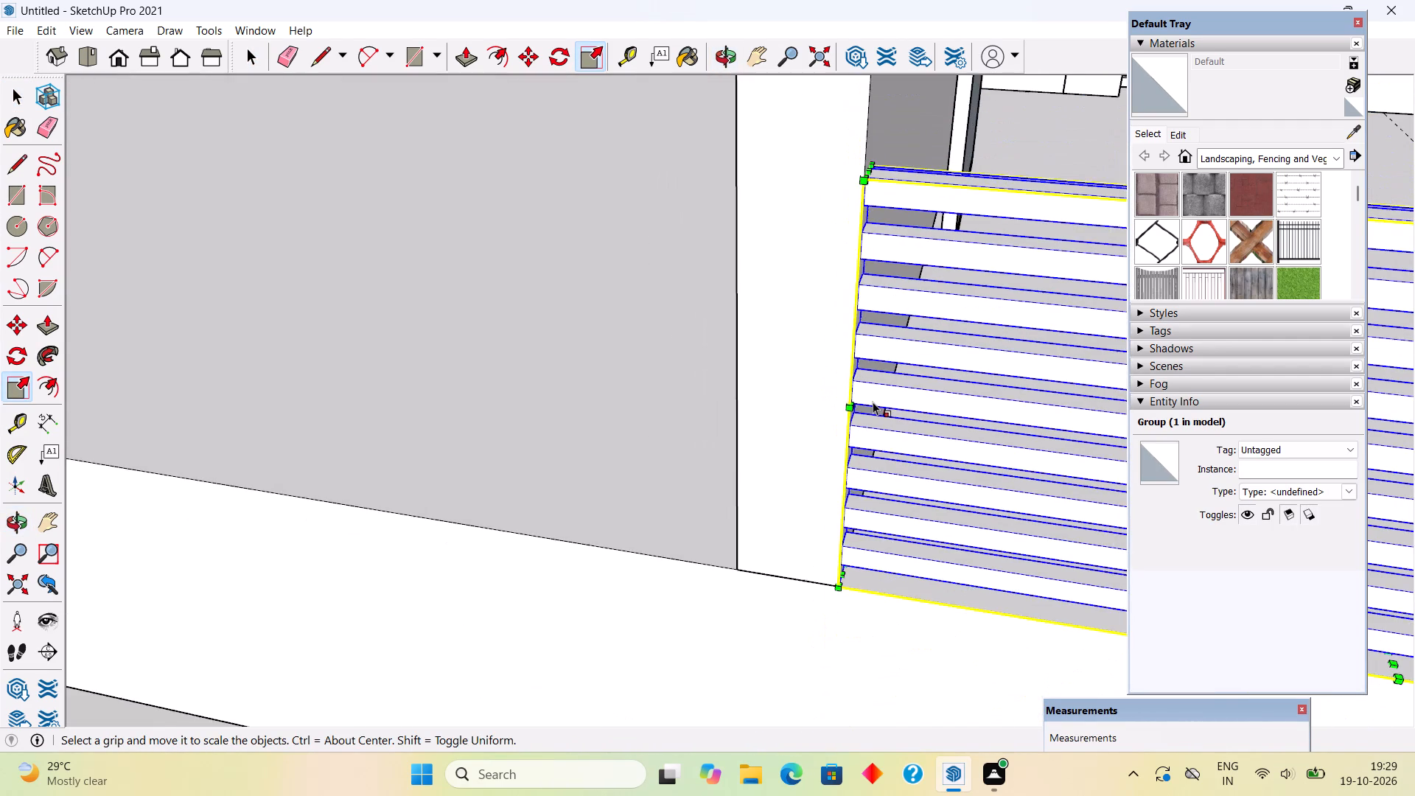
{"action": "left_click", "coordinate": [857, 400]}
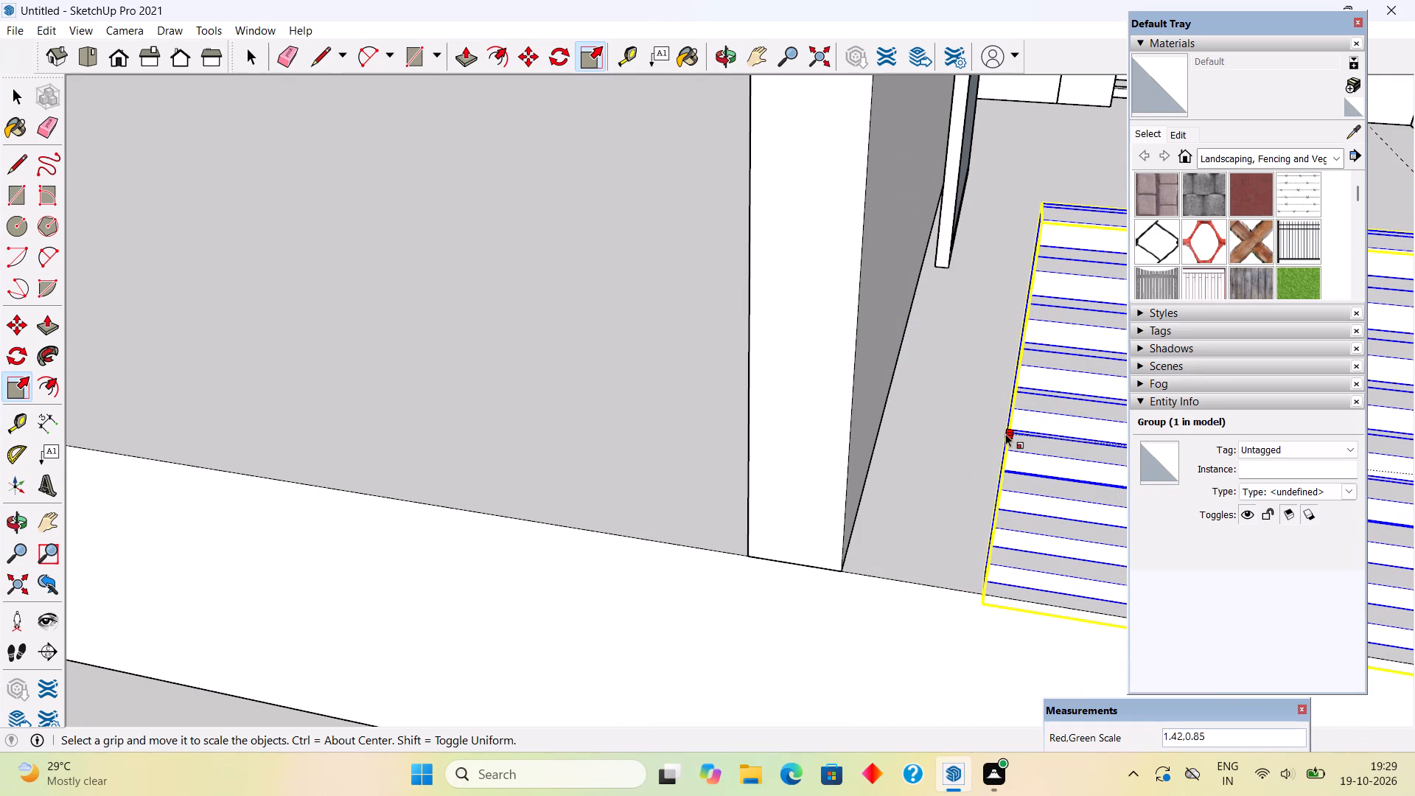
{"action": "key", "text": "1"}
{"action": "key", "text": "Return"}
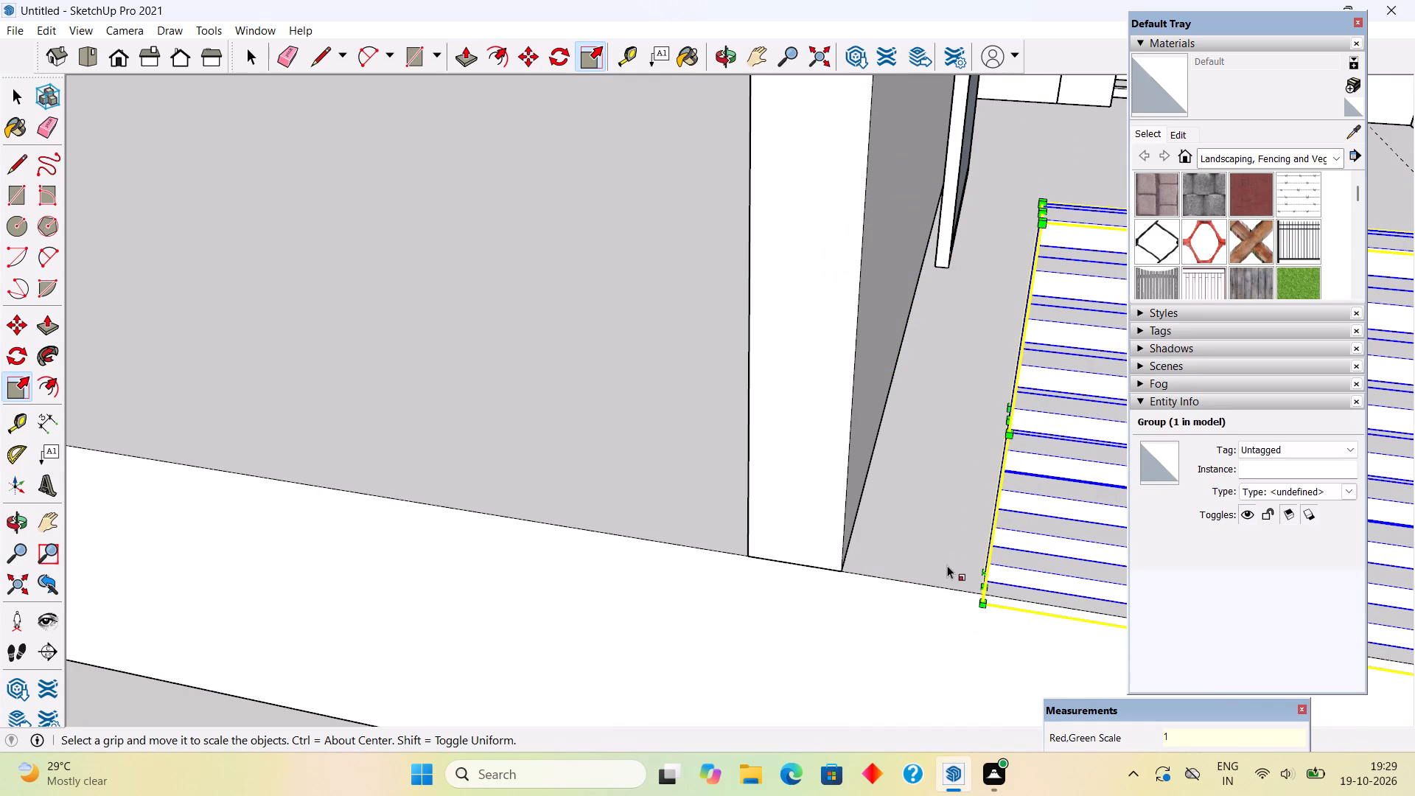
{"action": "key", "text": "space"}
{"action": "scroll", "coordinate": [934, 576], "scroll_direction": "down", "scroll_amount": 17}
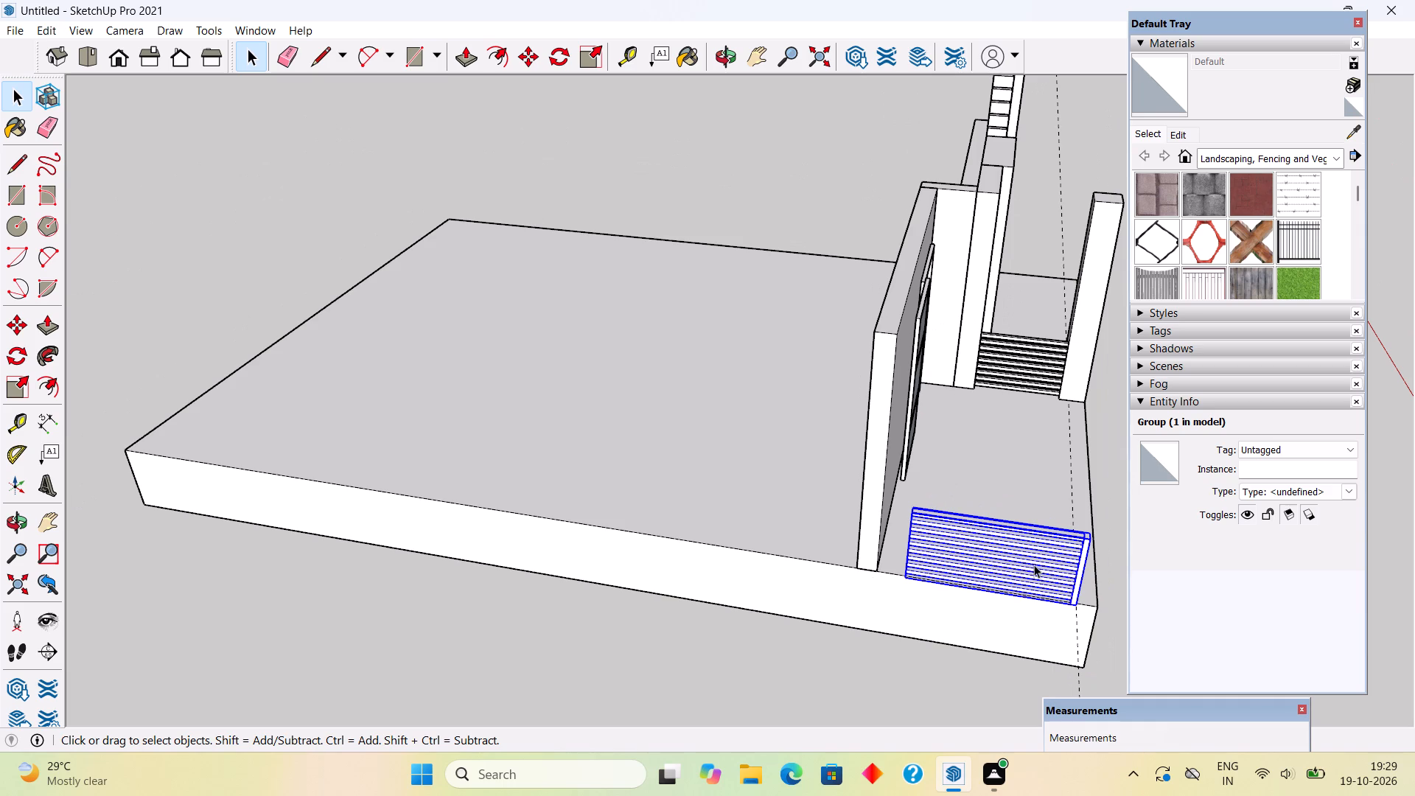
{"action": "left_click", "coordinate": [907, 664]}
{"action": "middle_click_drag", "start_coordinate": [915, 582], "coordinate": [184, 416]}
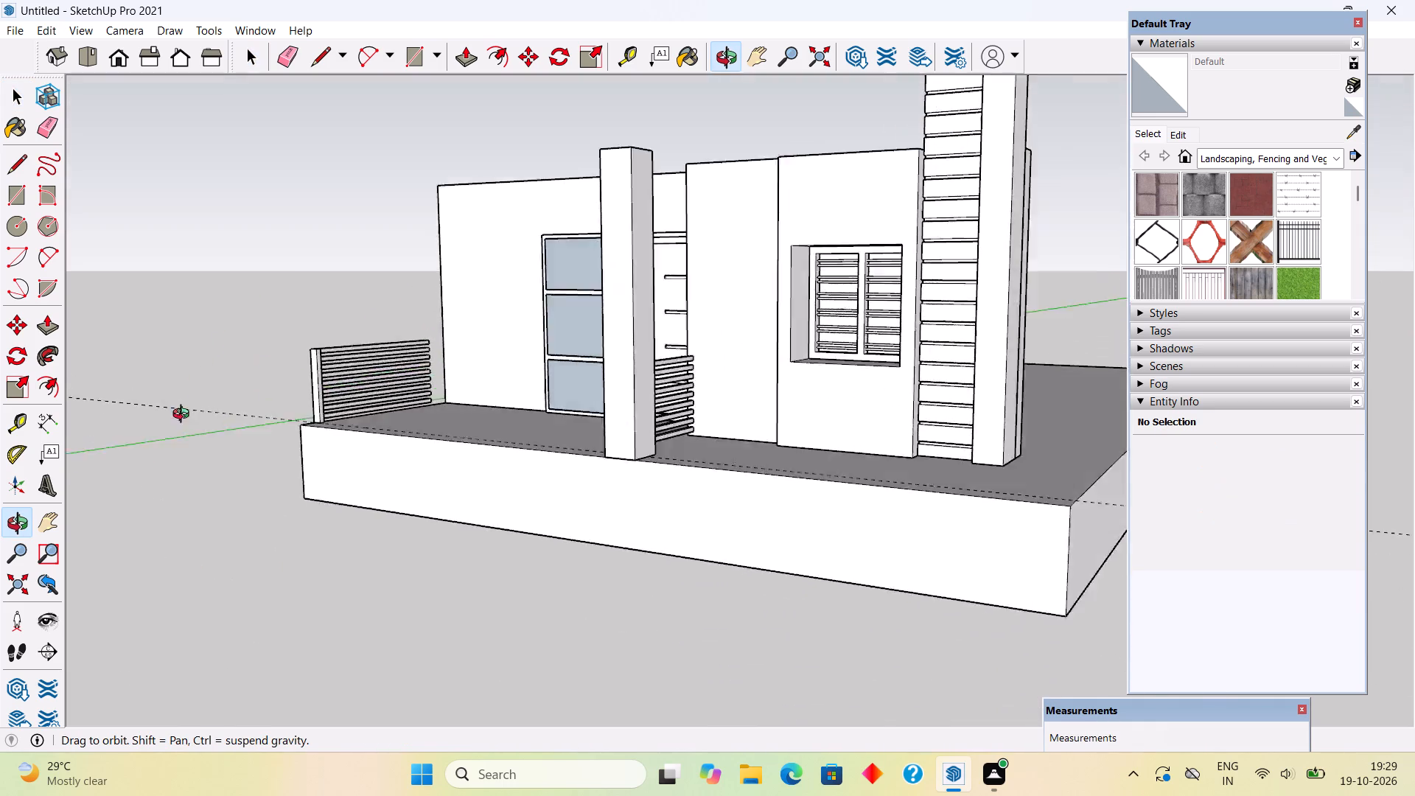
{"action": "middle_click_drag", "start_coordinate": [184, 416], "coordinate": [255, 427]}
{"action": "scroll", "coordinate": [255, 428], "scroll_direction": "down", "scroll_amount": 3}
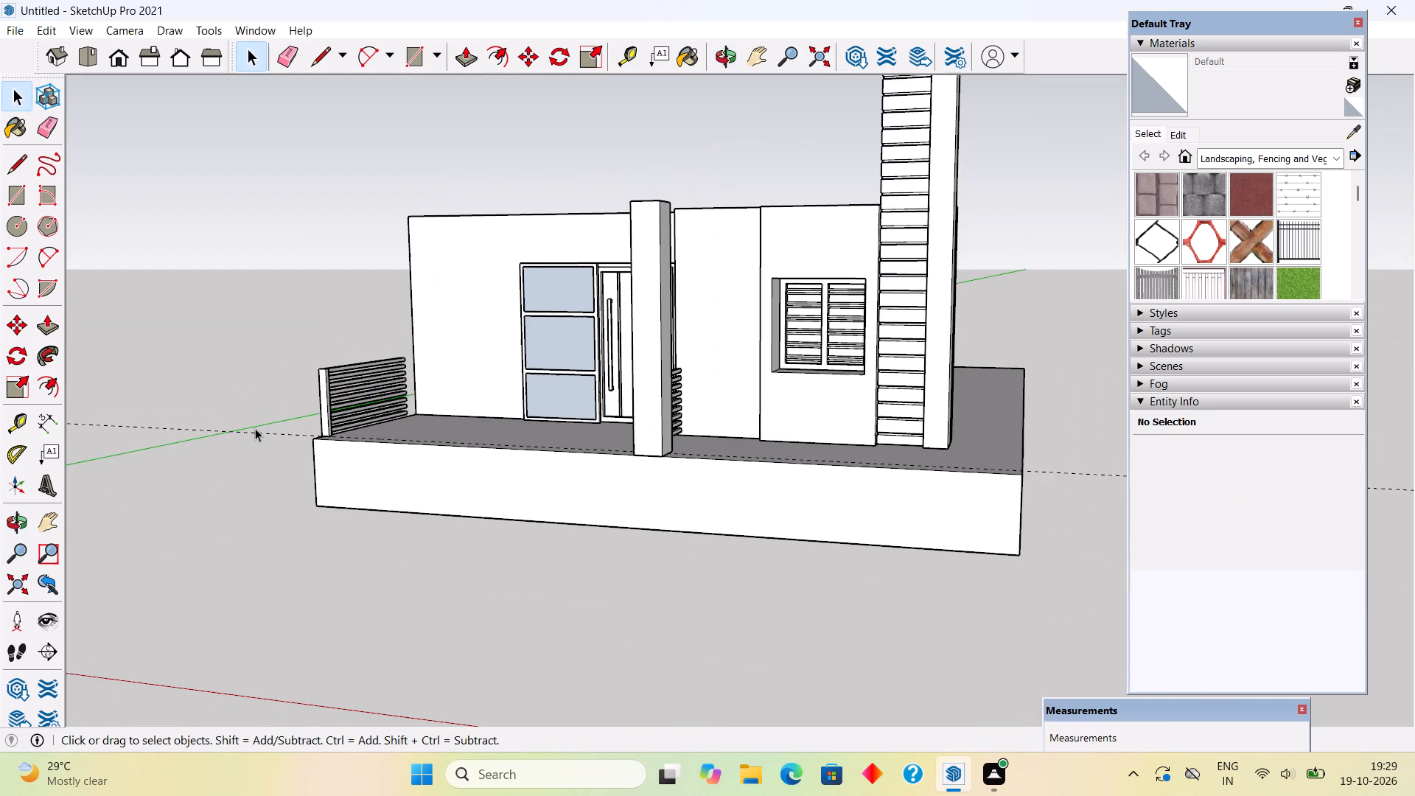
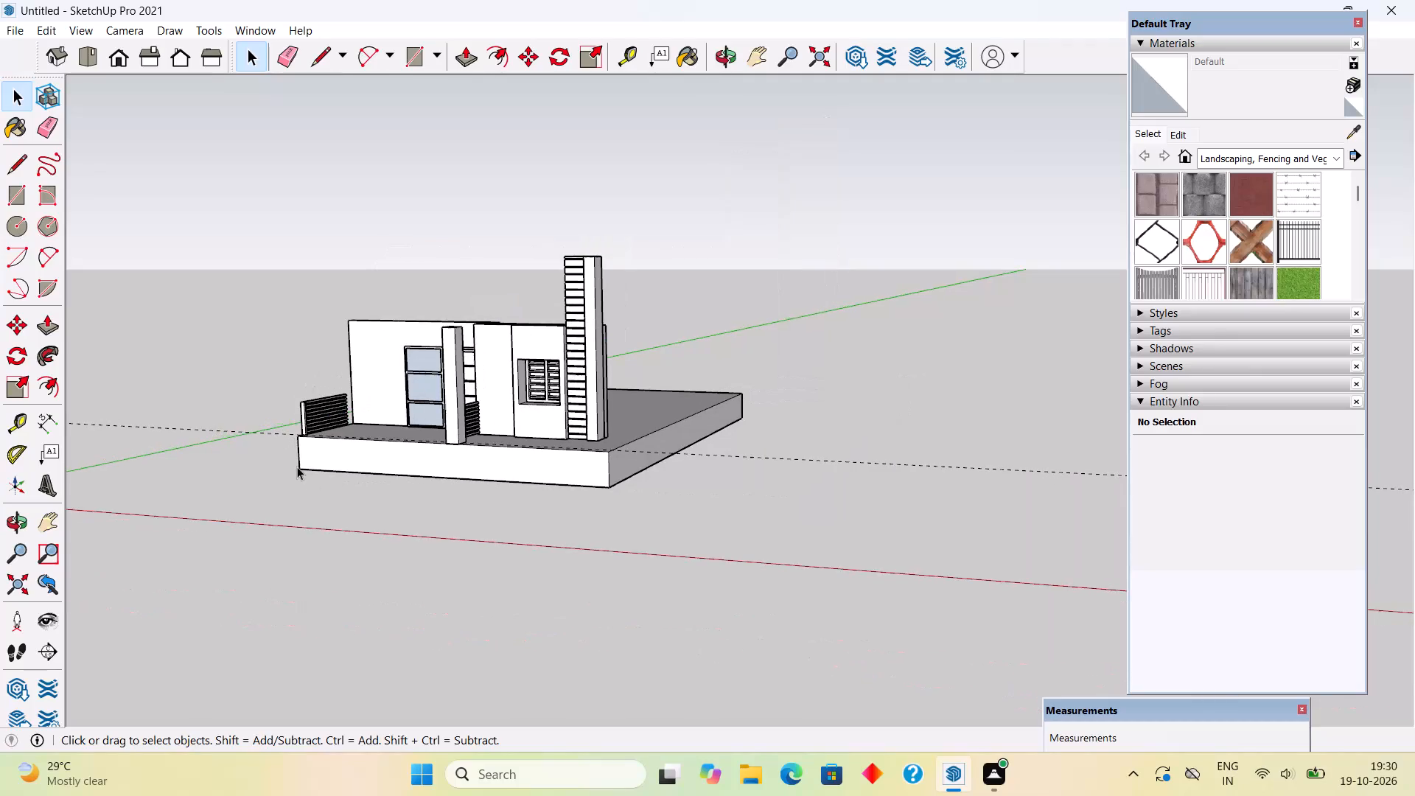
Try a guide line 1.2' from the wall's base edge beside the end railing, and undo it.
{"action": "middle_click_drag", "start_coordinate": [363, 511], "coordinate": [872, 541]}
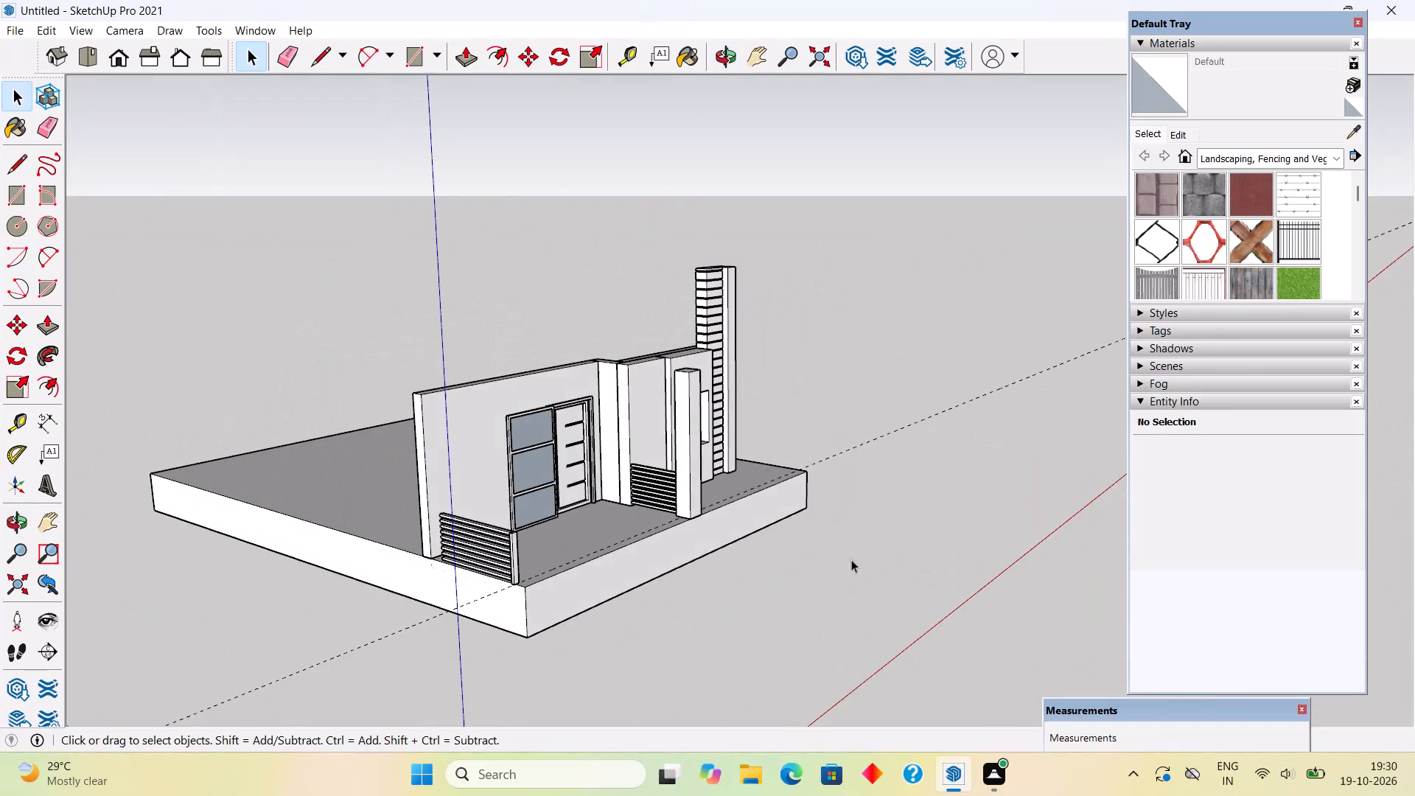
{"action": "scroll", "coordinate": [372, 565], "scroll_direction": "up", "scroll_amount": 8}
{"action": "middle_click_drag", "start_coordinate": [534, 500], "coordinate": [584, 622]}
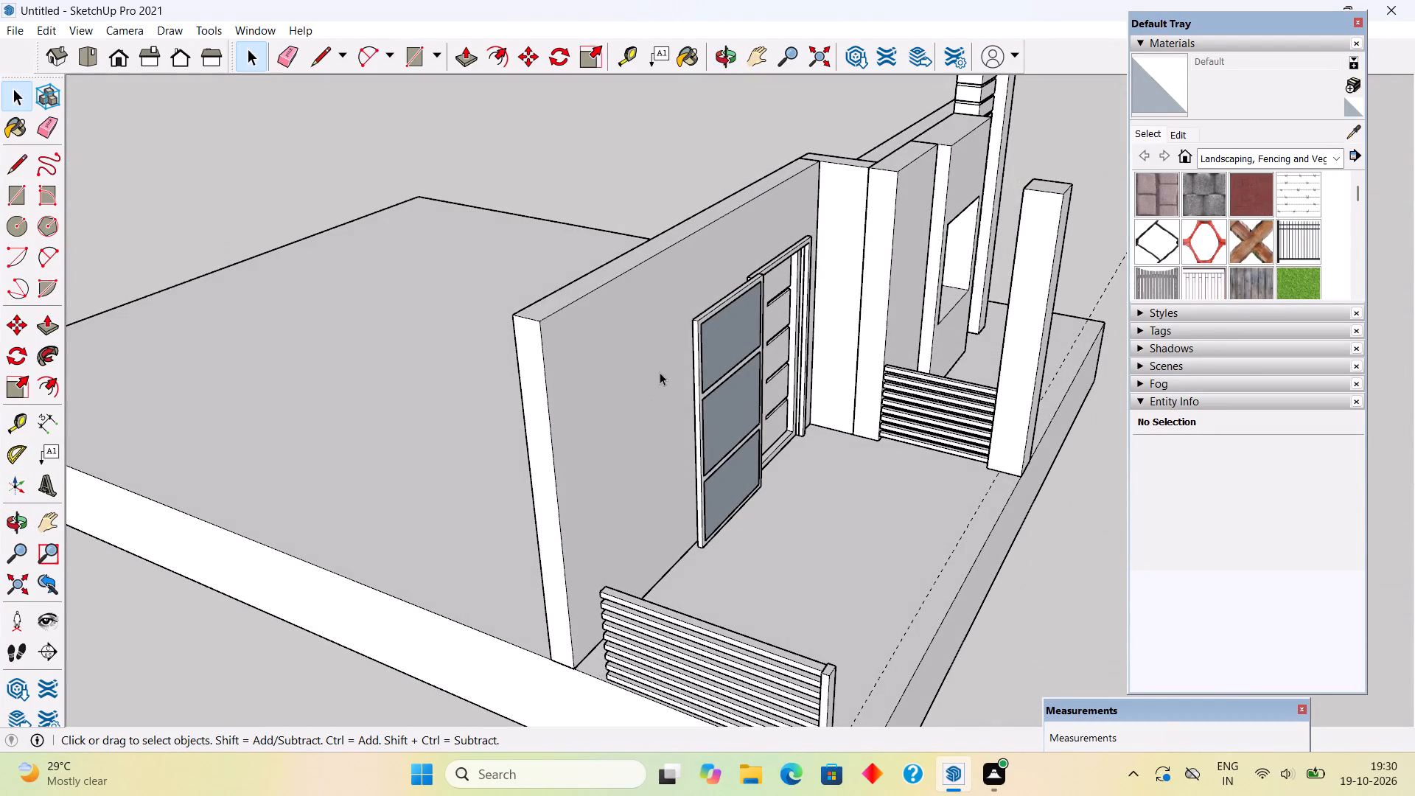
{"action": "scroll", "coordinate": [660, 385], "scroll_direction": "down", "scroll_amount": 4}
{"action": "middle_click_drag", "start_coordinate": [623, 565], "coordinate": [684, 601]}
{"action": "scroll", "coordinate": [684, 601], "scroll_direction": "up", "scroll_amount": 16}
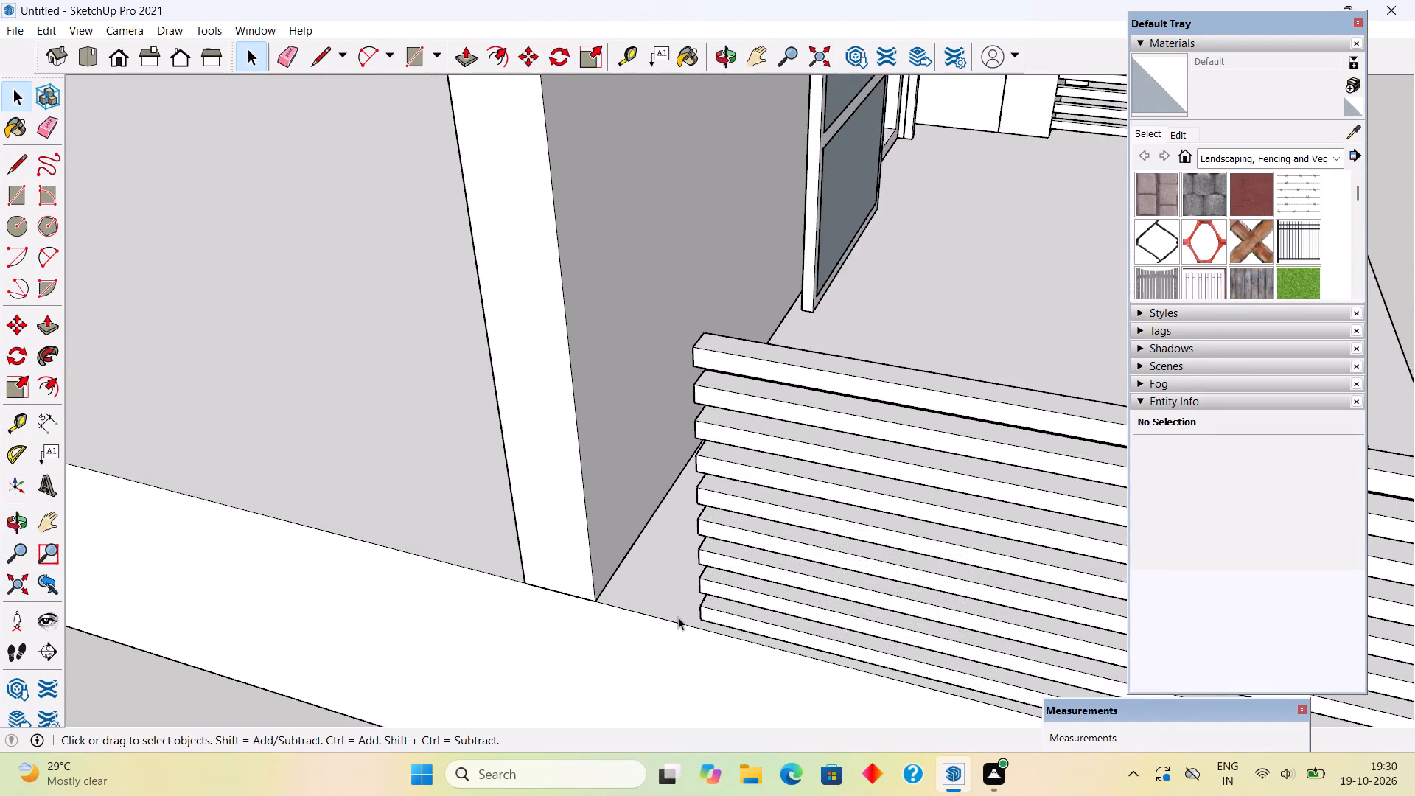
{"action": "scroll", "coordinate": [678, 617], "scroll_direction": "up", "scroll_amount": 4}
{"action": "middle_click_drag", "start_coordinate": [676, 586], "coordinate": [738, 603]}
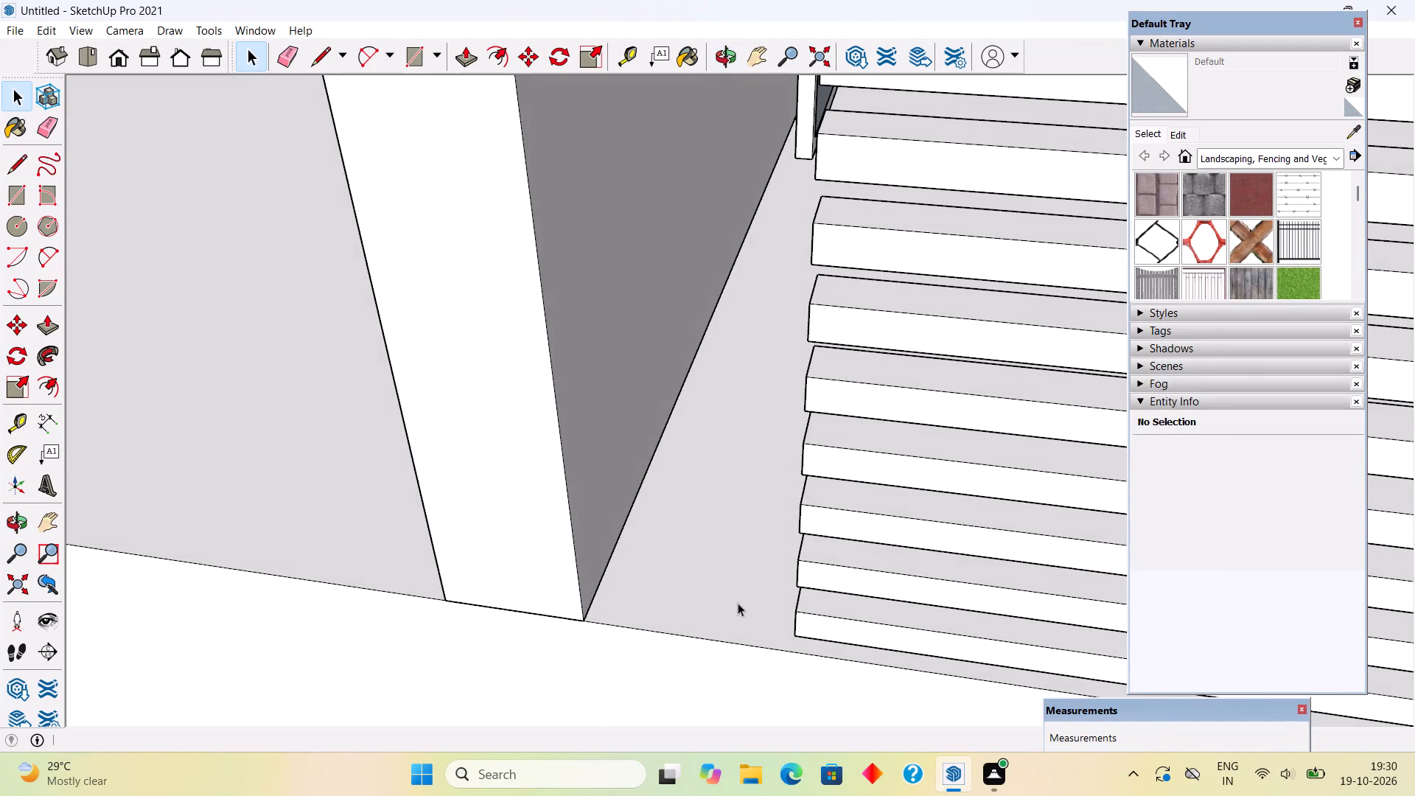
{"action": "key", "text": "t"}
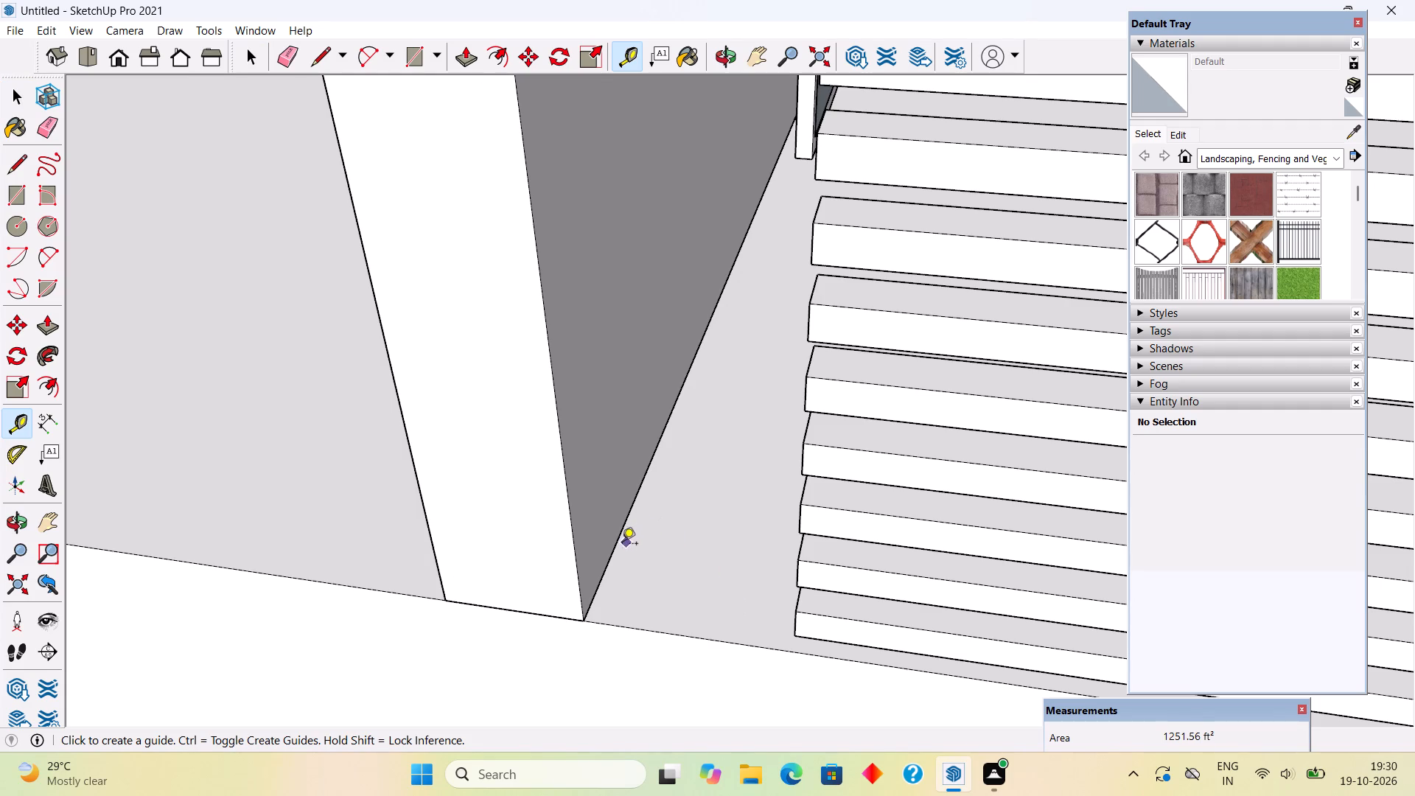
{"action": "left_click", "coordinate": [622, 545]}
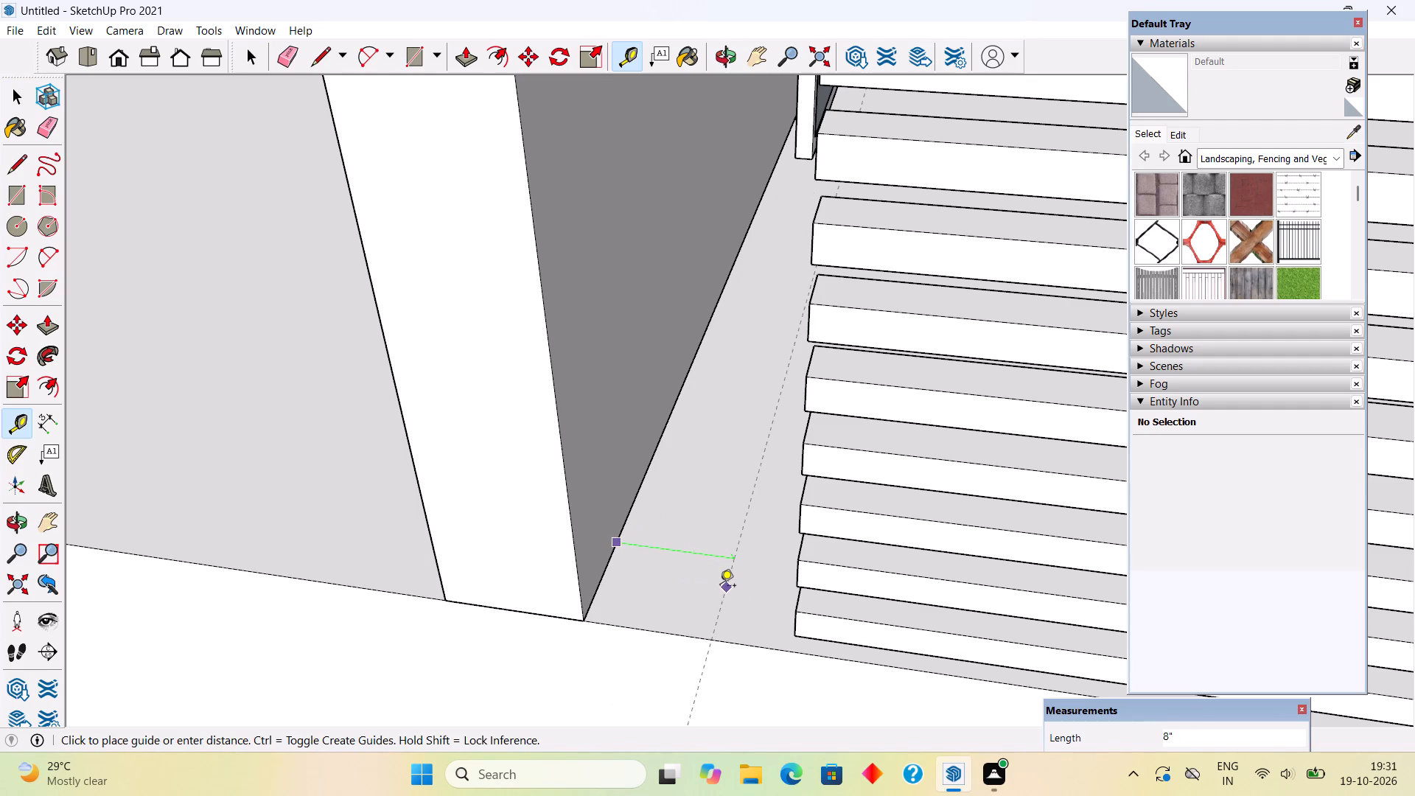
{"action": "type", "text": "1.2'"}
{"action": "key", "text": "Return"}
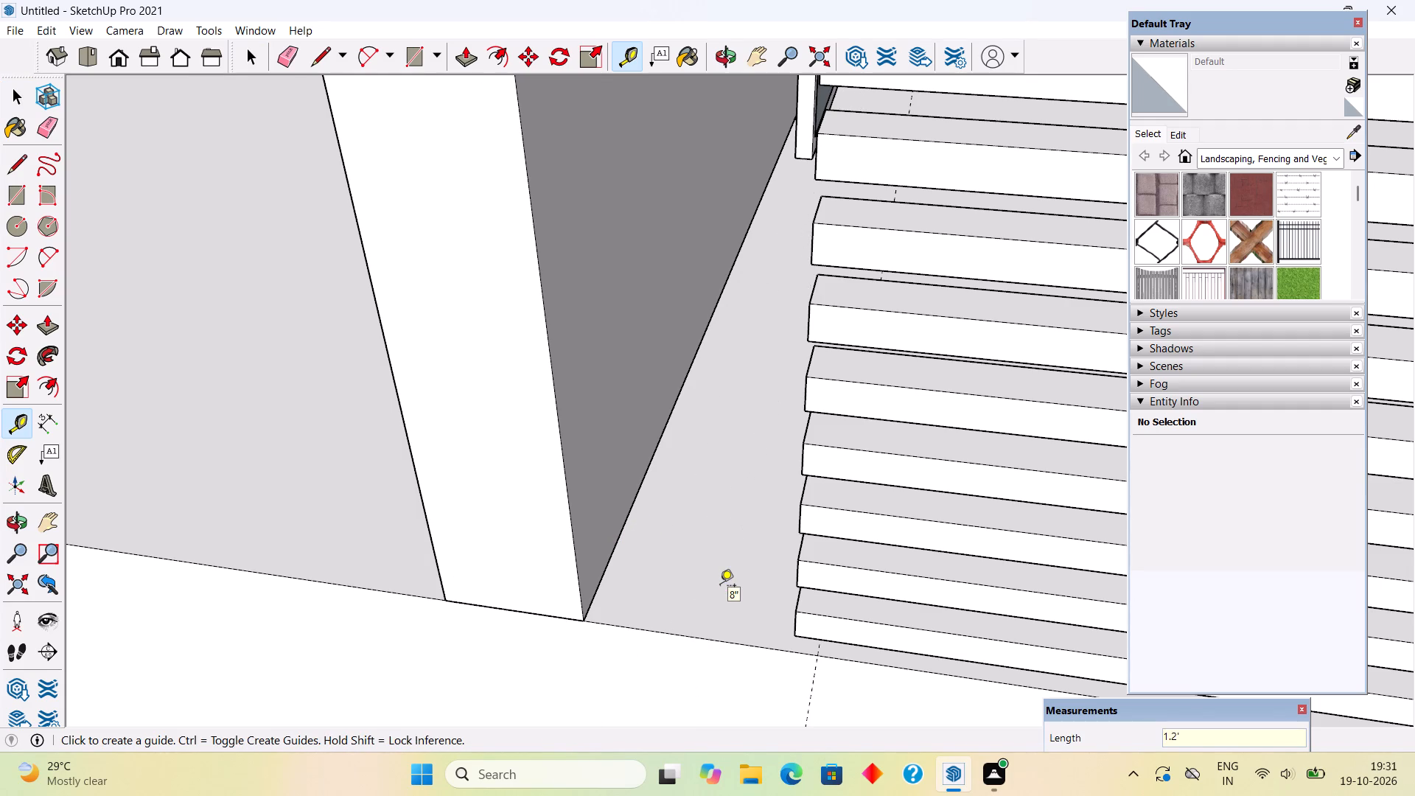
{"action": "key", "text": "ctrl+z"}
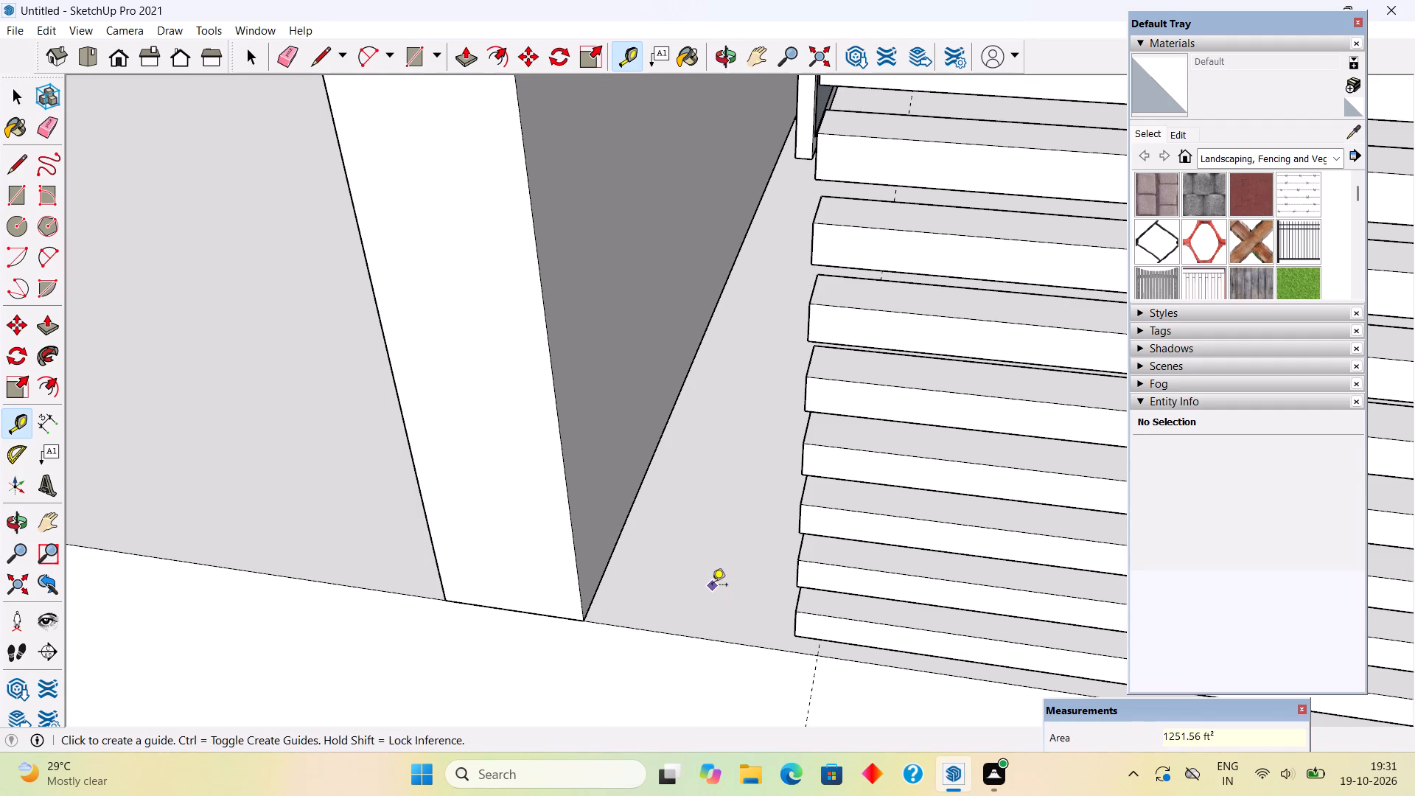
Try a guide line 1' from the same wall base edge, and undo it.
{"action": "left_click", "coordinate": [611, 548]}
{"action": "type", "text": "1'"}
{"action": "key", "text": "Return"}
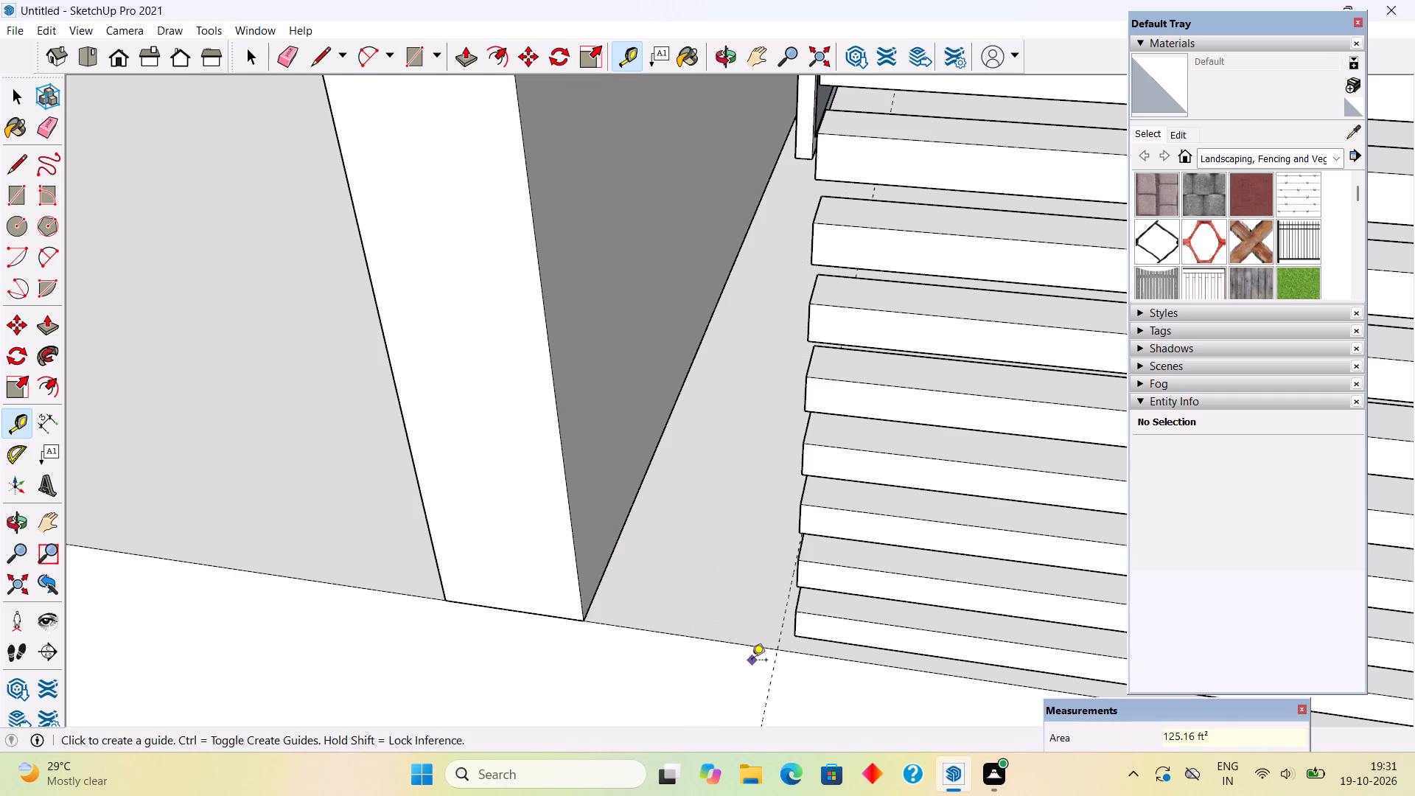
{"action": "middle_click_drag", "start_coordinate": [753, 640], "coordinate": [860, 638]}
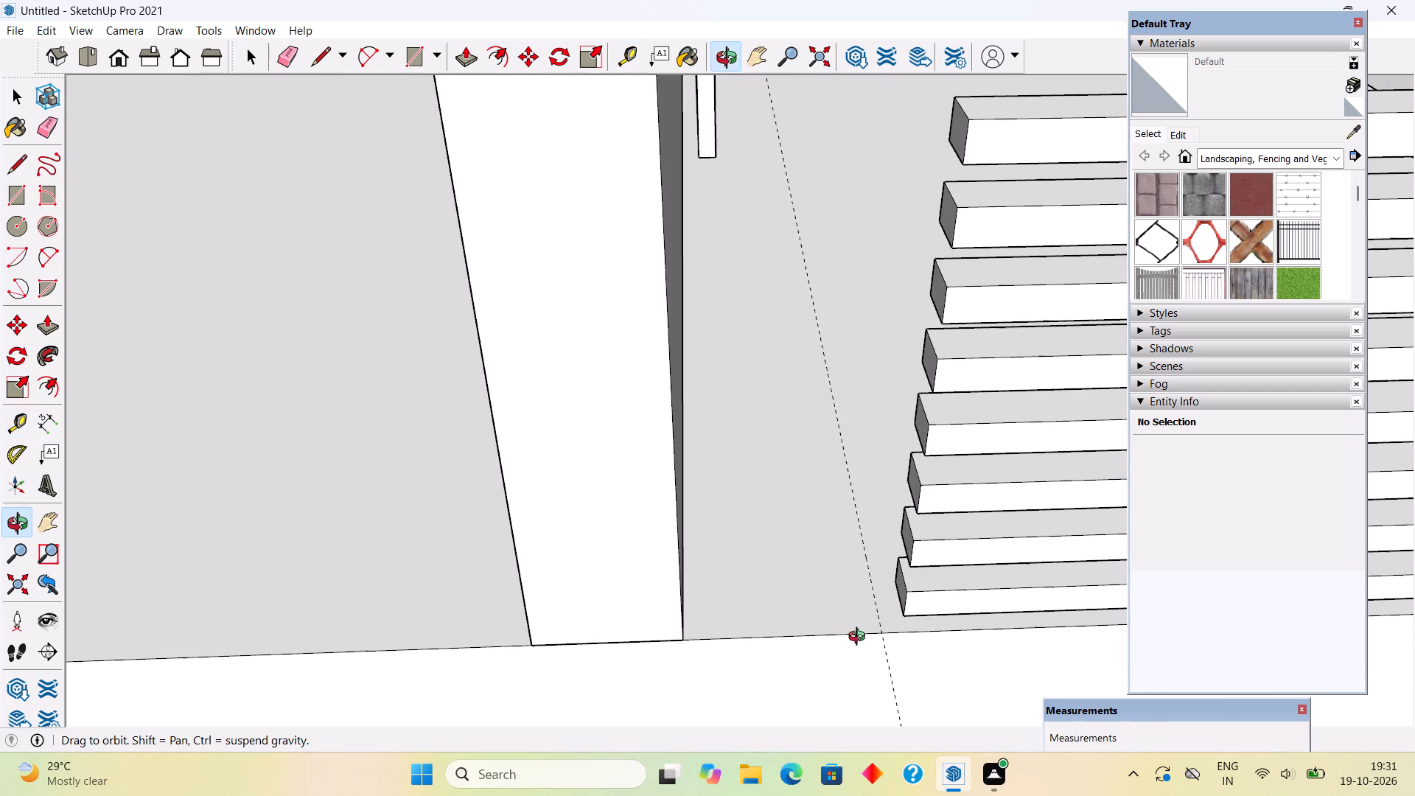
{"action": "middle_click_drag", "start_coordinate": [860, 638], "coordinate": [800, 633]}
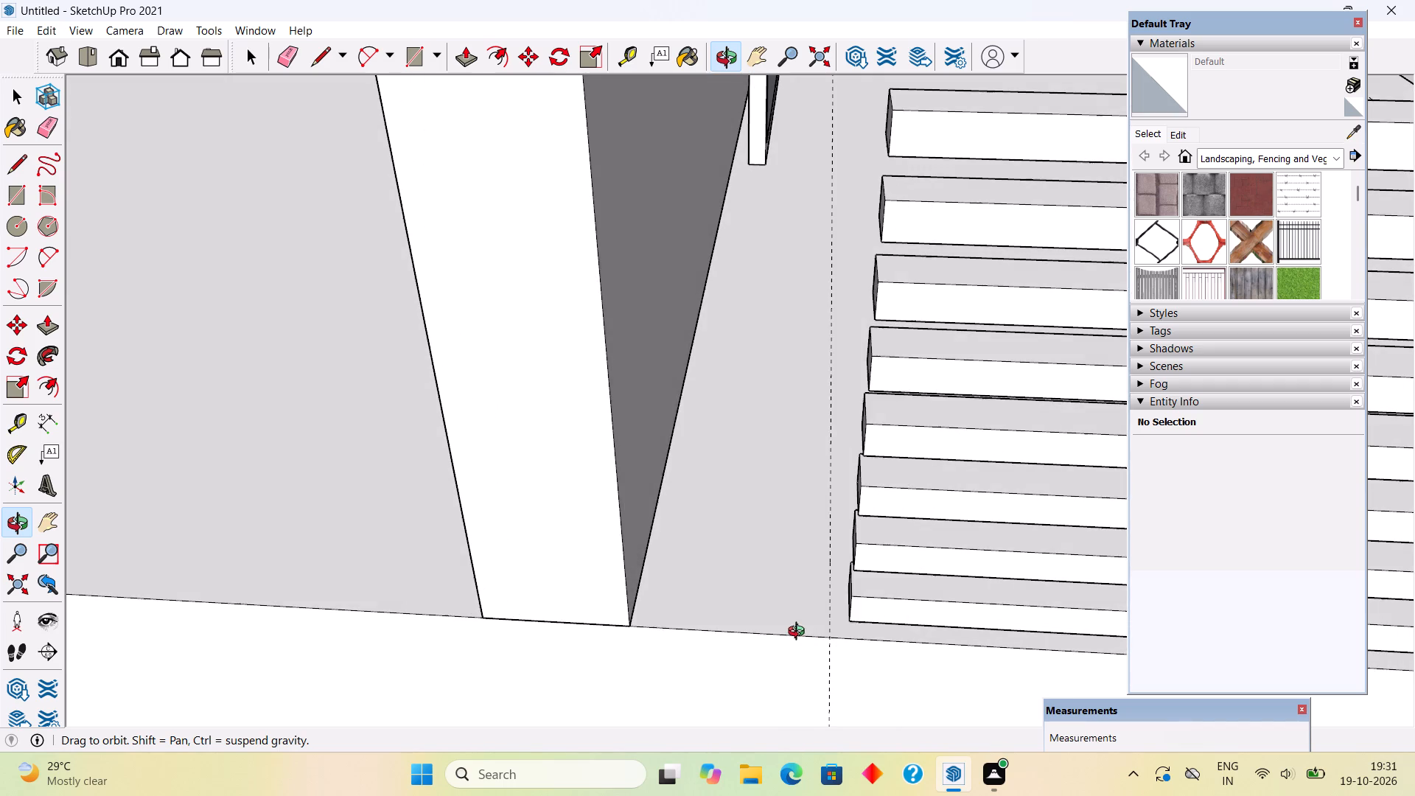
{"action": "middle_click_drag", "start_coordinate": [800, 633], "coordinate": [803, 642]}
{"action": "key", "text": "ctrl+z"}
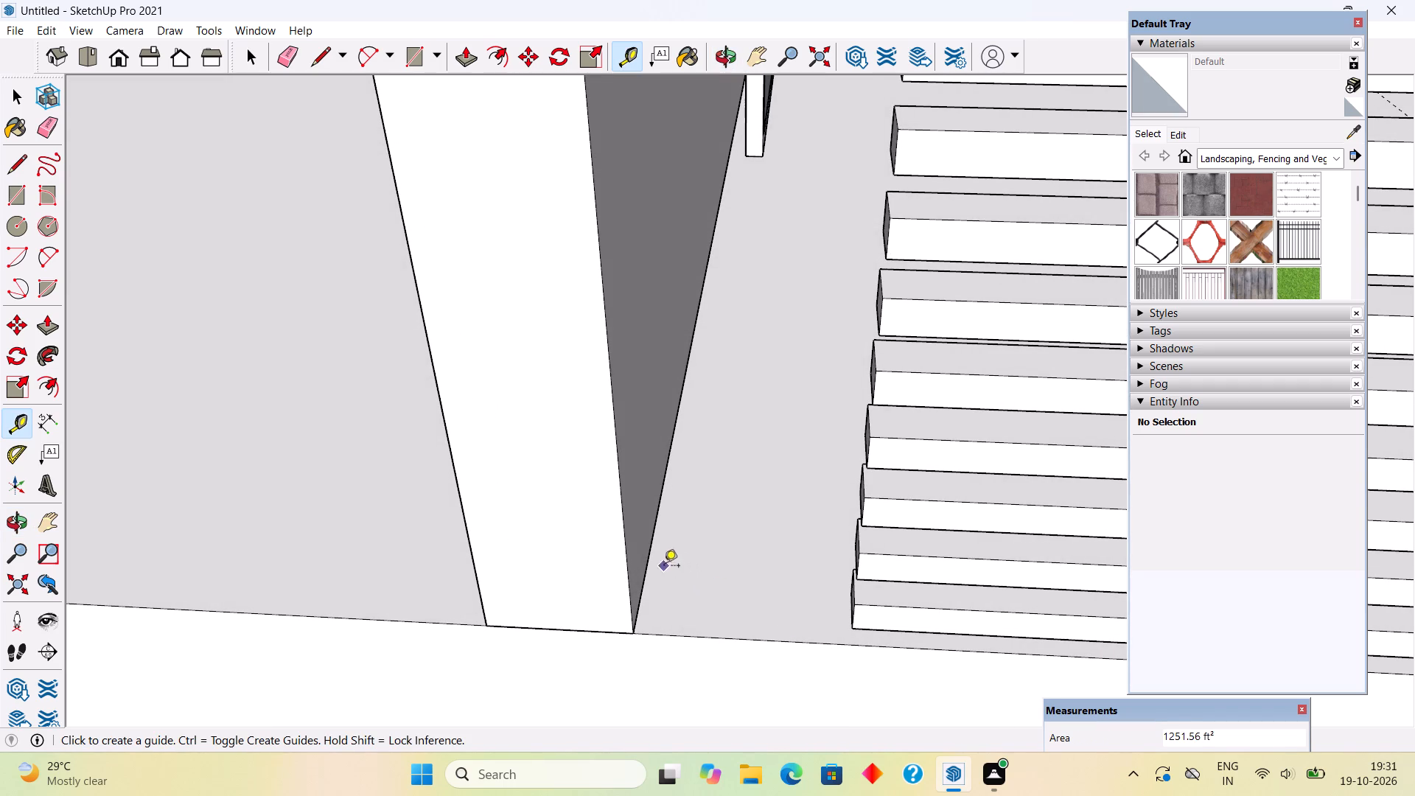
Place a guide line 1' out from the wall's porch-side base edge, parallel to it, beside the end railing.
{"action": "left_click", "coordinate": [646, 565]}
{"action": "scroll", "coordinate": [853, 624], "scroll_direction": "up", "scroll_amount": 4}
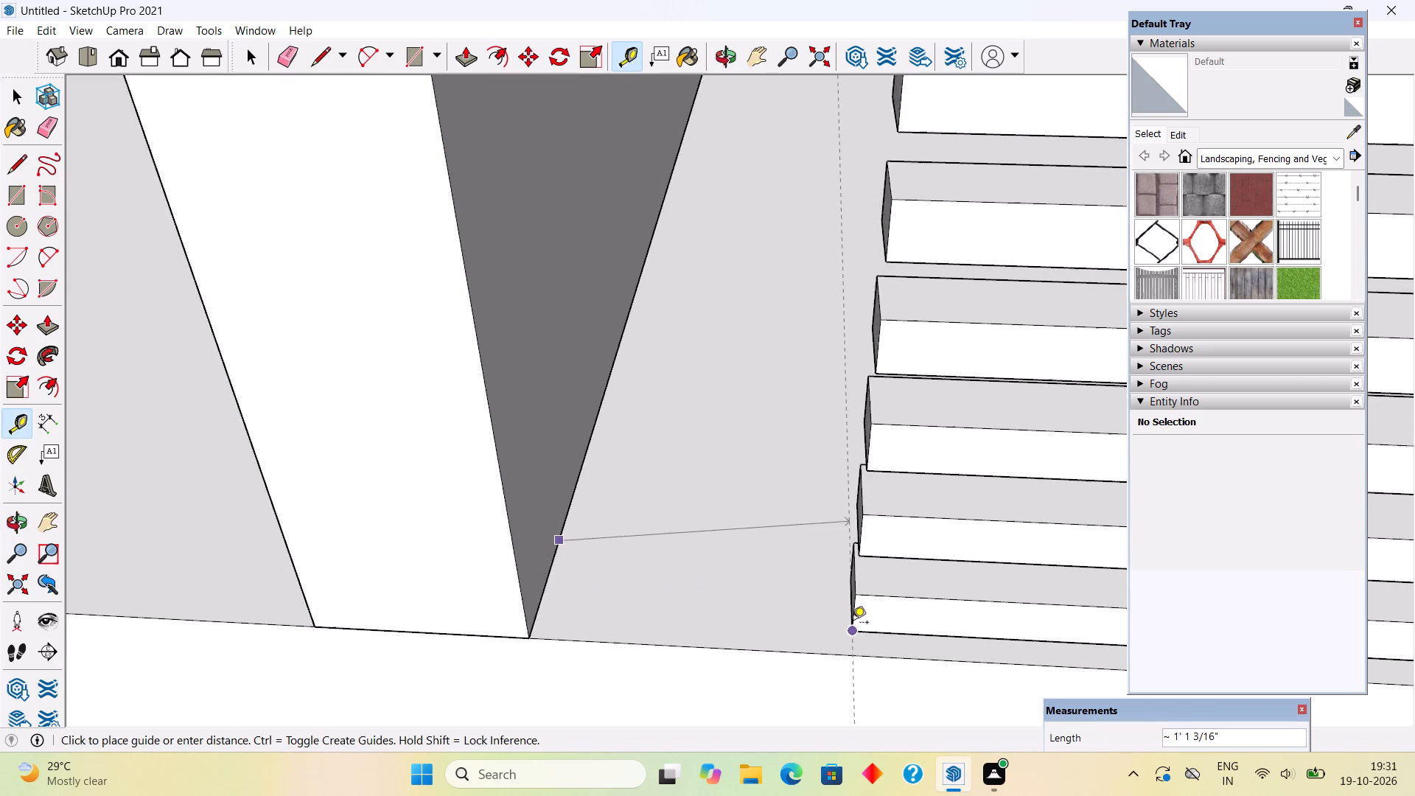
{"action": "scroll", "coordinate": [853, 624], "scroll_direction": "up", "scroll_amount": 9}
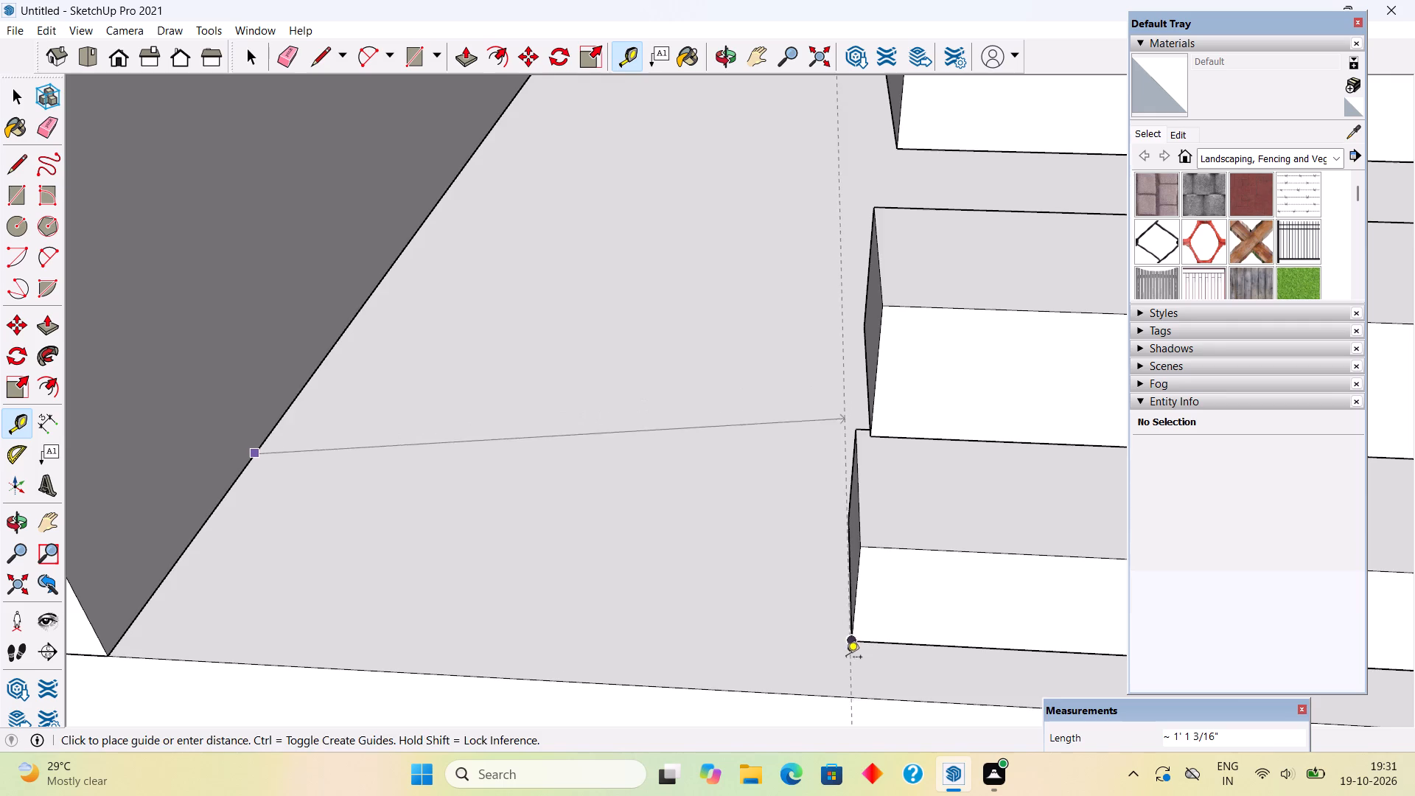
{"action": "middle_click_drag", "start_coordinate": [850, 668], "coordinate": [912, 569]}
{"action": "scroll", "coordinate": [912, 569], "scroll_direction": "down", "scroll_amount": 8}
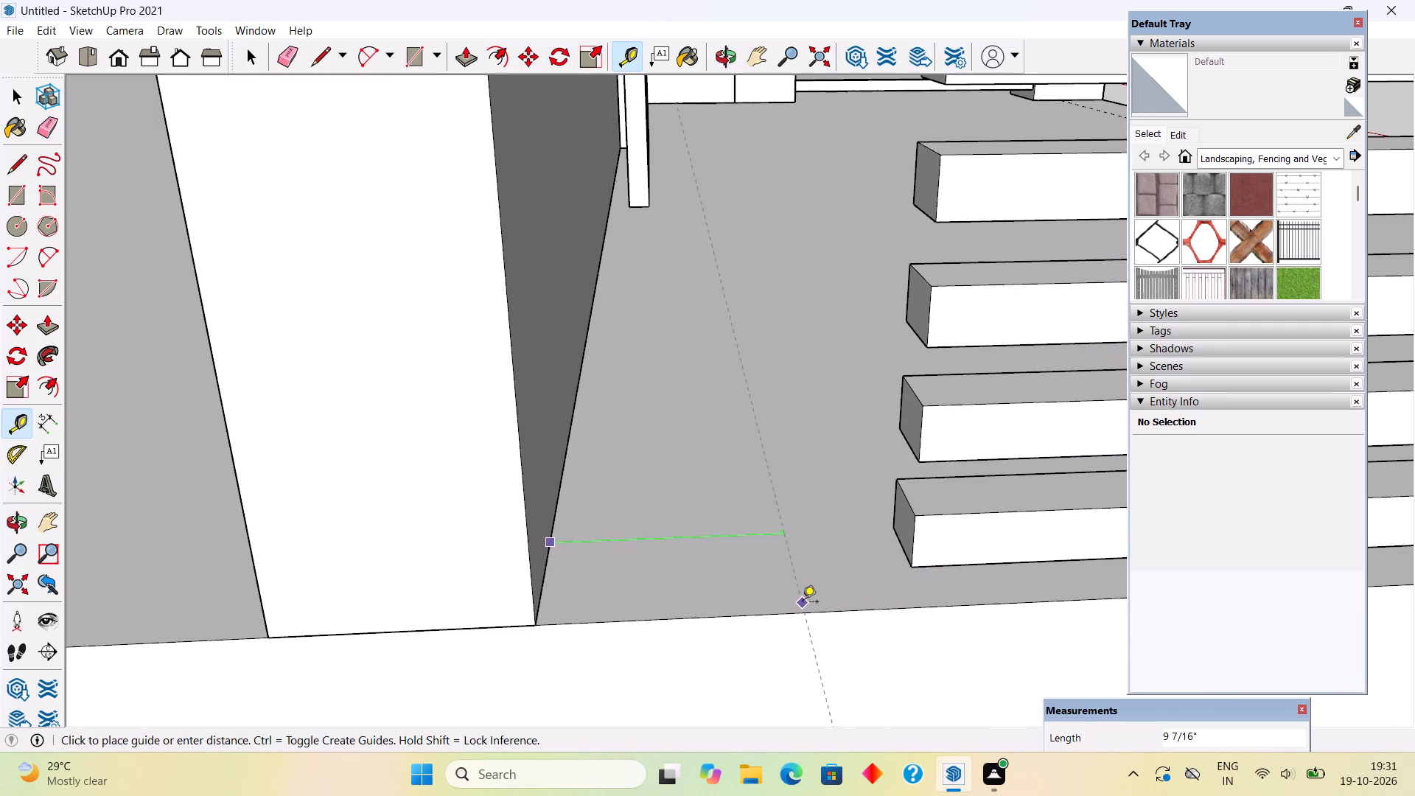
{"action": "type", "text": "1'"}
{"action": "key", "text": "Return"}
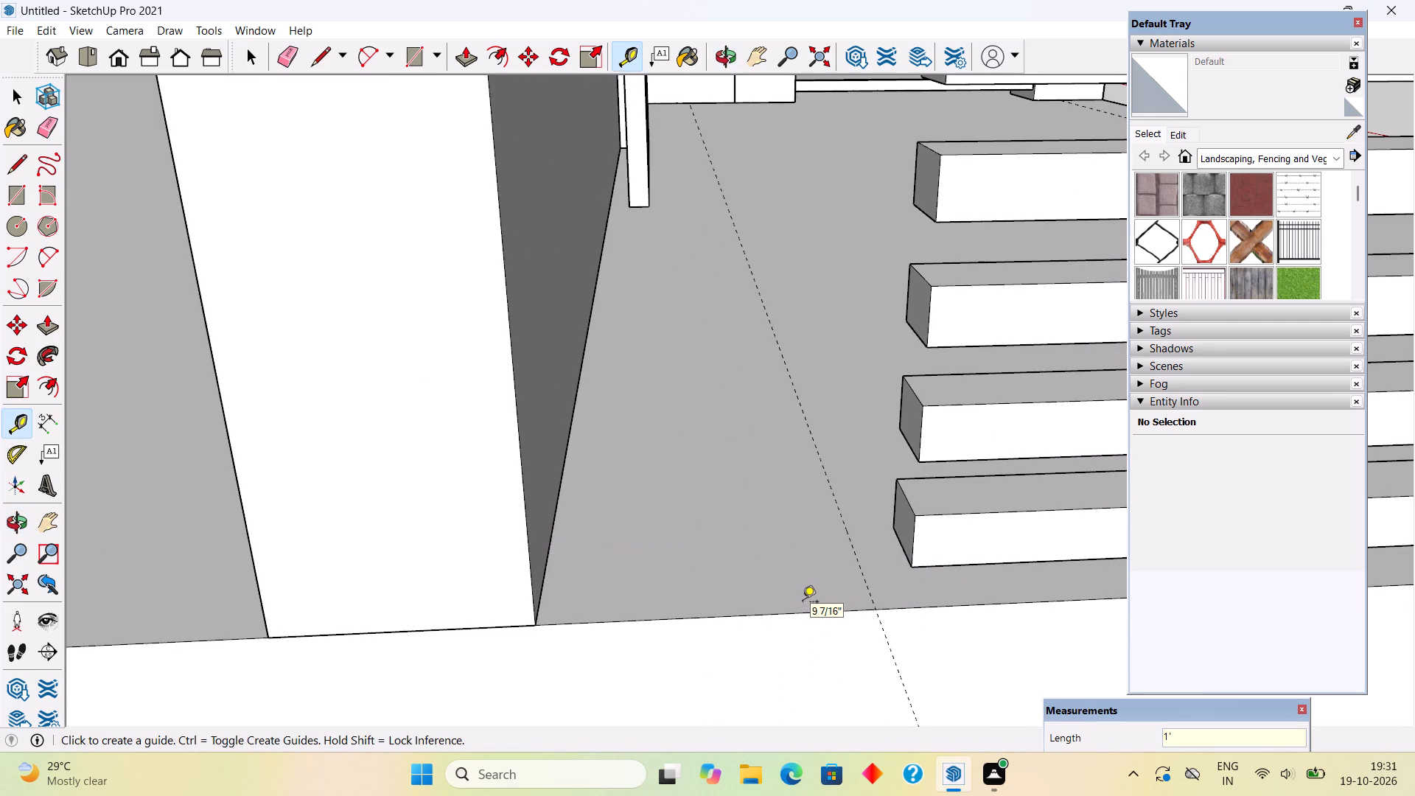
Place a guide line 1' inside the slab's side edge, crossing the guide in front of the wall.
{"action": "middle_click_drag", "start_coordinate": [803, 603], "coordinate": [373, 458]}
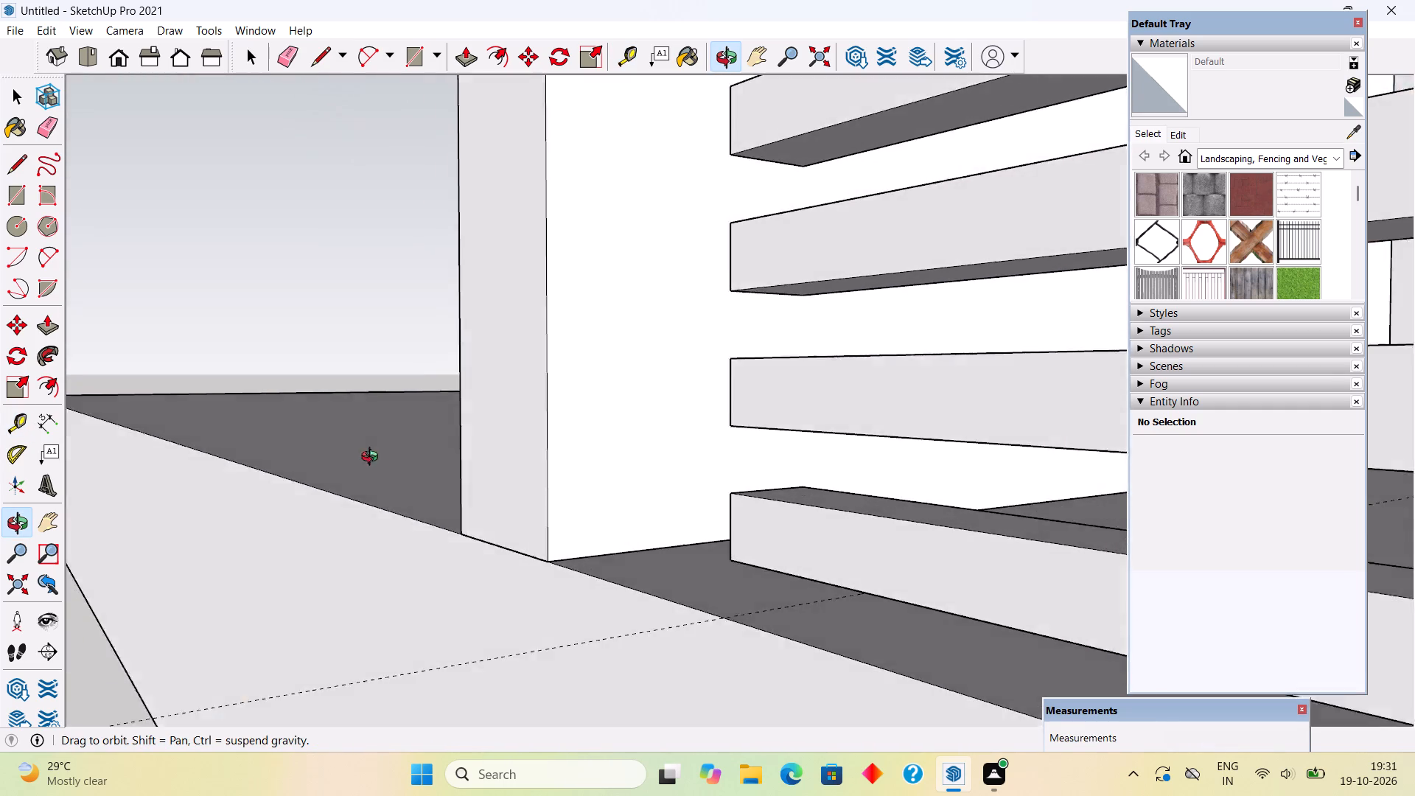
{"action": "middle_click_drag", "start_coordinate": [373, 458], "coordinate": [820, 629]}
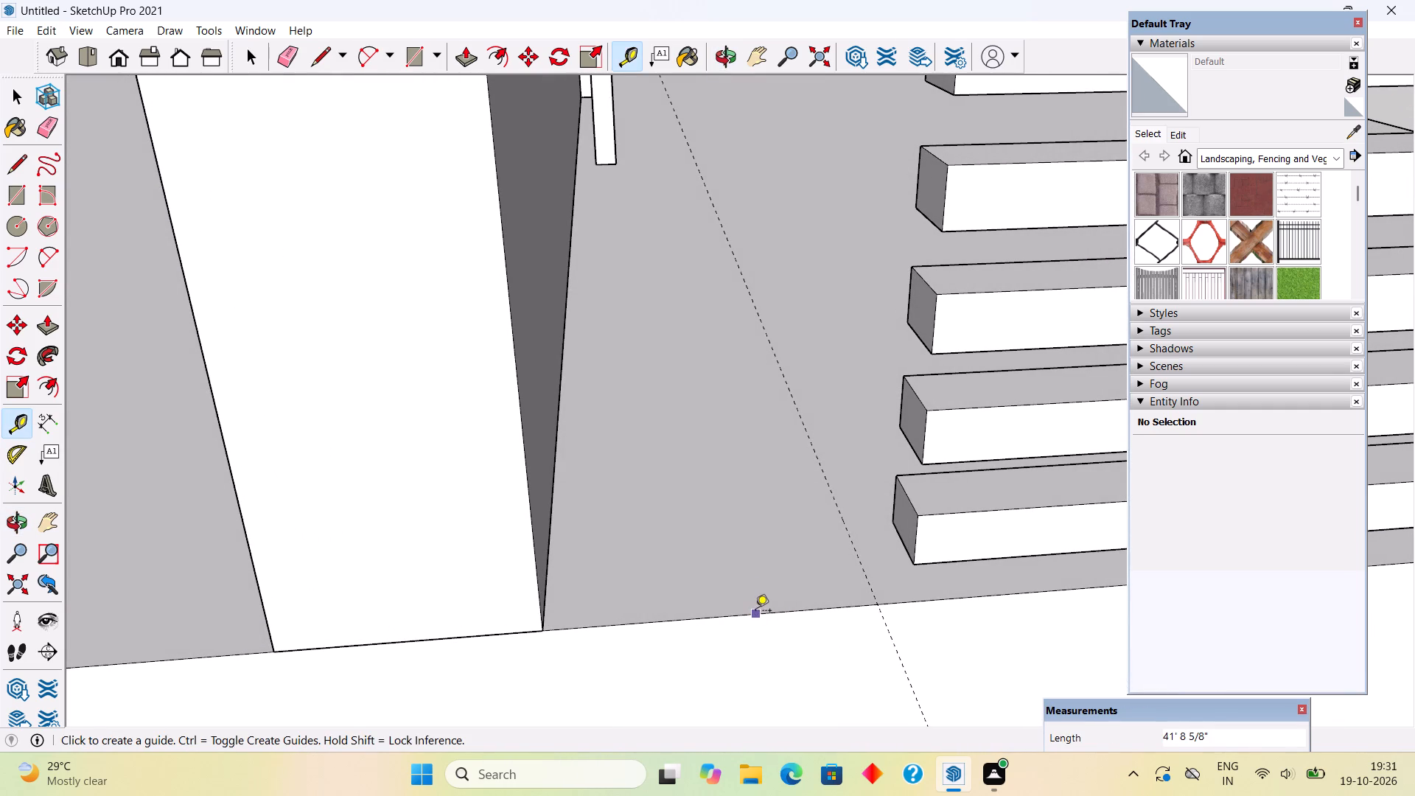
{"action": "left_click", "coordinate": [755, 612]}
{"action": "type", "text": "1;"}
{"action": "key", "text": "BackSpace"}
{"action": "key", "text": "apostrophe"}
{"action": "key", "text": "Return"}
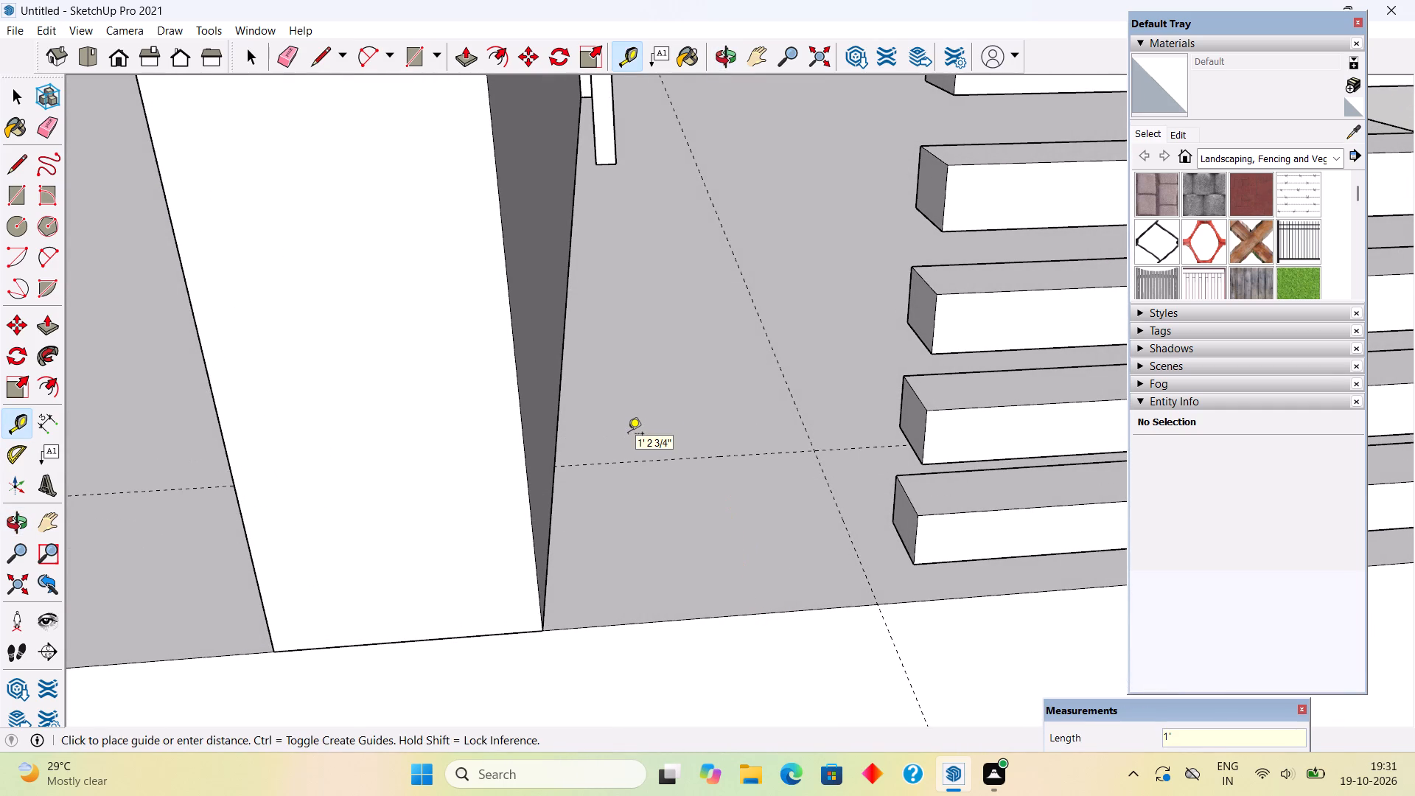
Draw a 1' by 1' rectangle on the slab at the wall's end corner, bounded by the two guides.
{"action": "key", "text": "space"}
{"action": "type", "text": "r"}
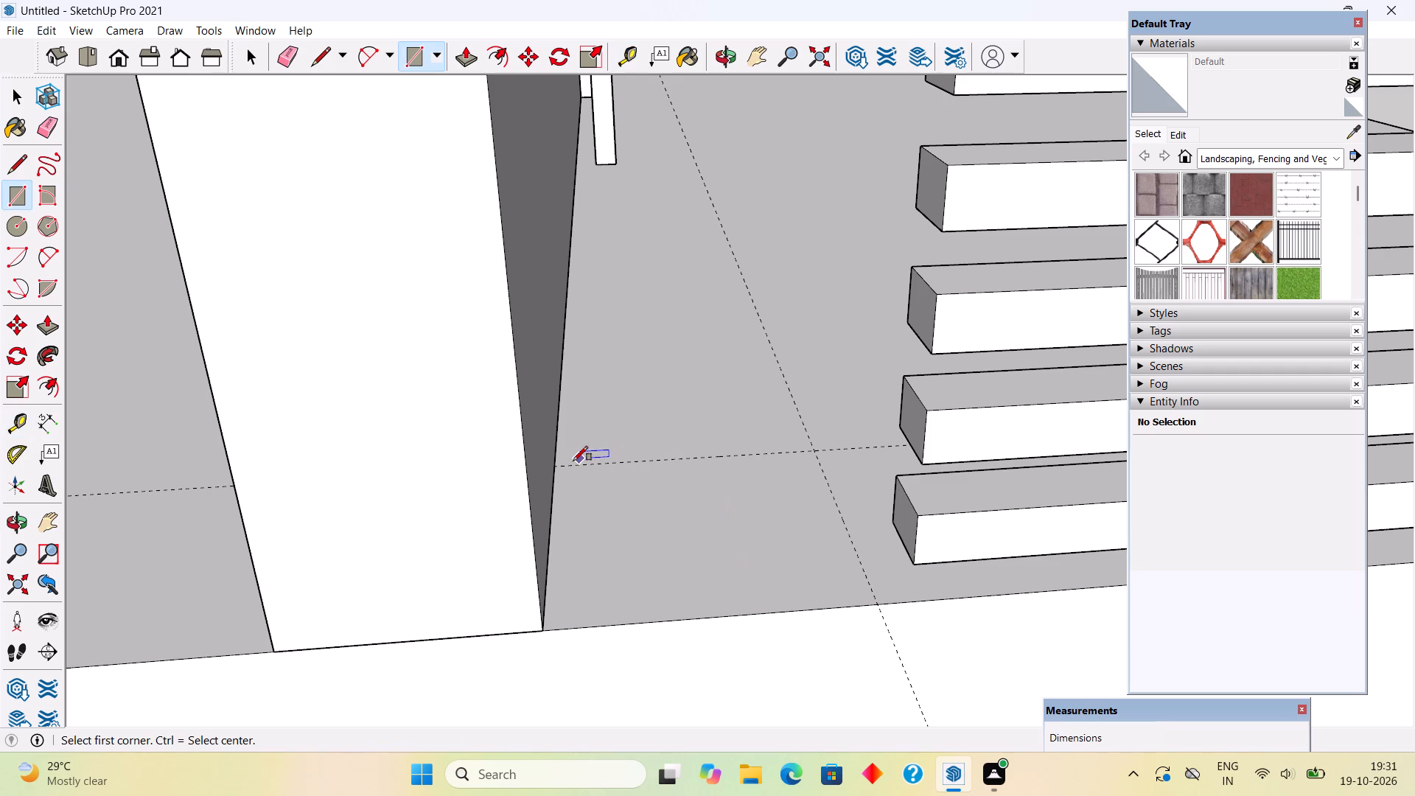
{"action": "left_click", "coordinate": [553, 467]}
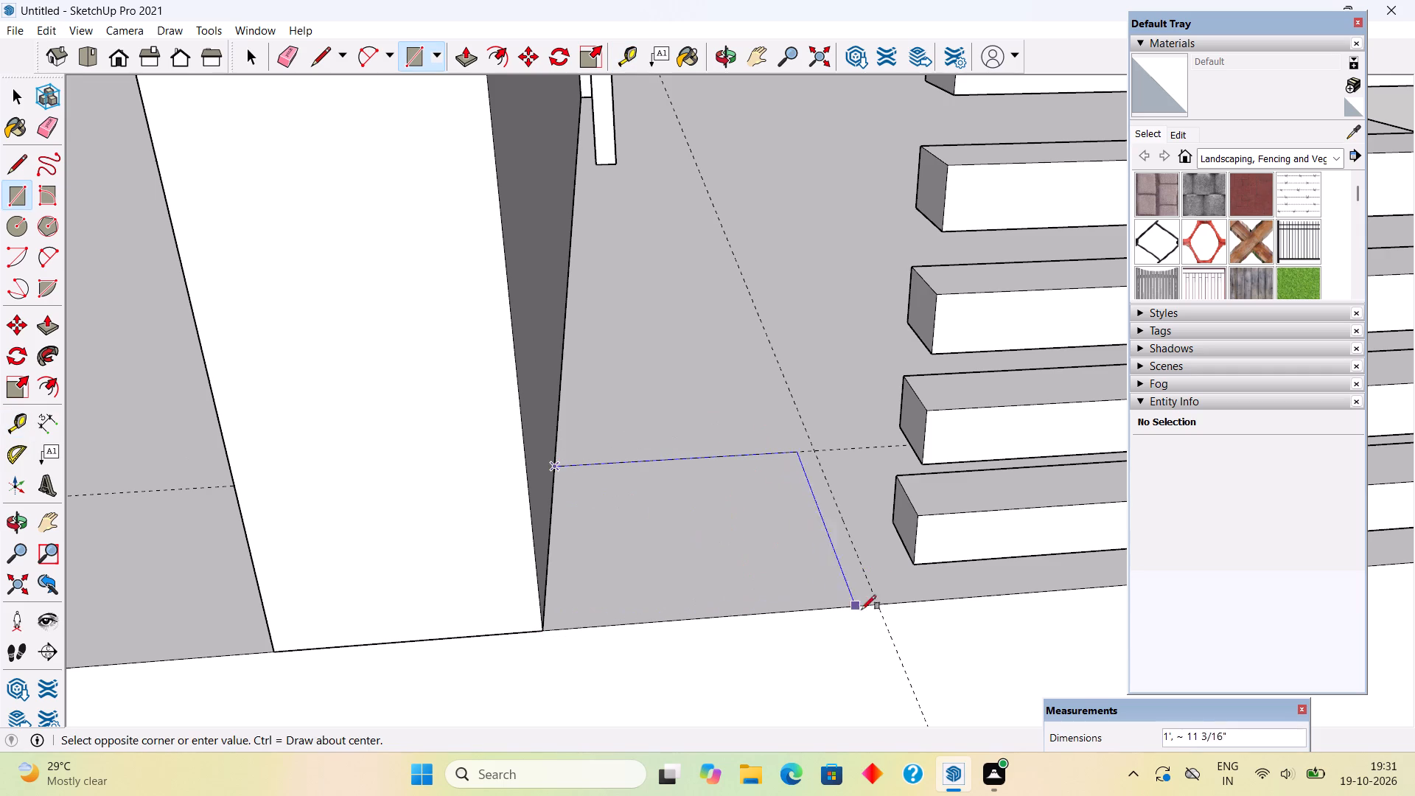
{"action": "left_click", "coordinate": [876, 607]}
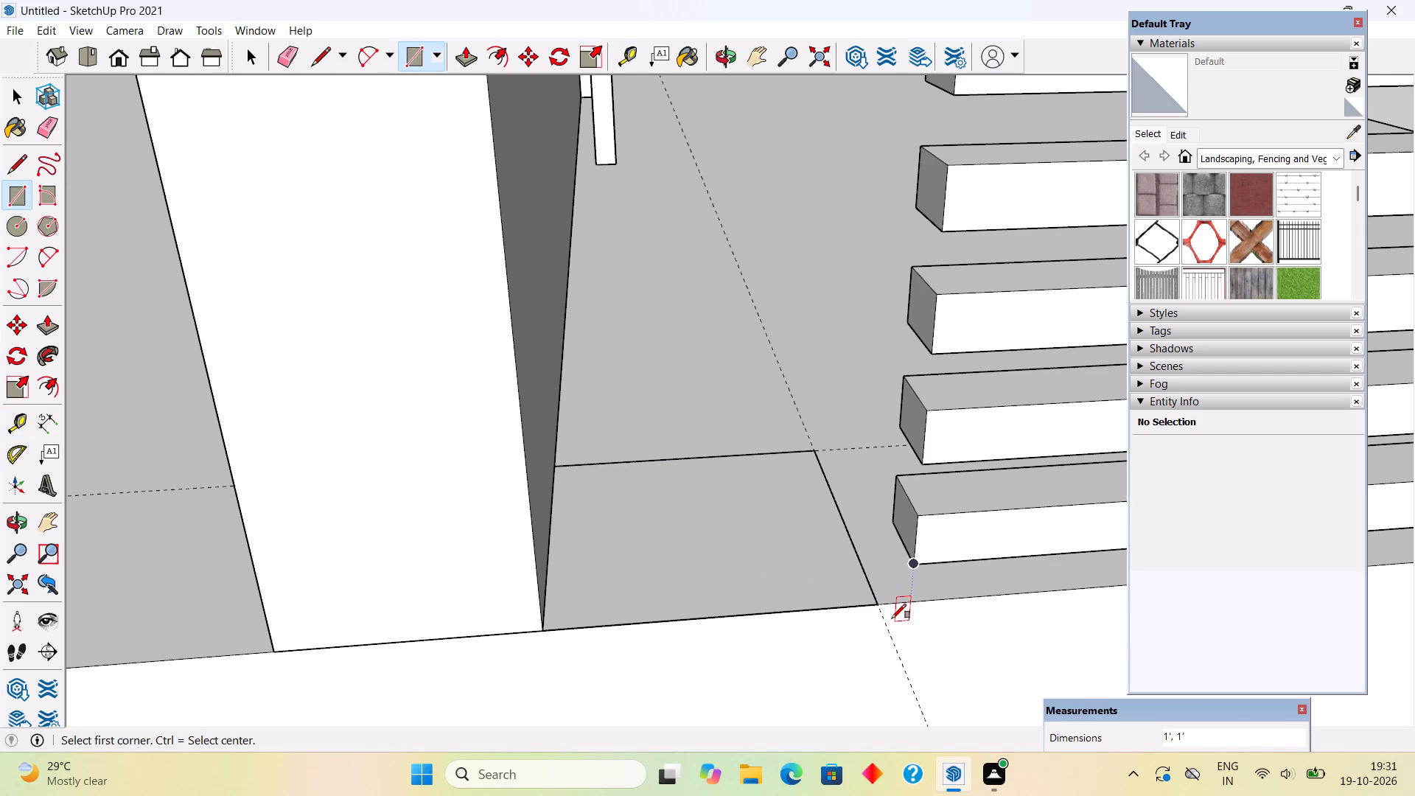
Push/Pull the 1' square up 10' to the top of the adjoining wall to form a column.
{"action": "key", "text": "p"}
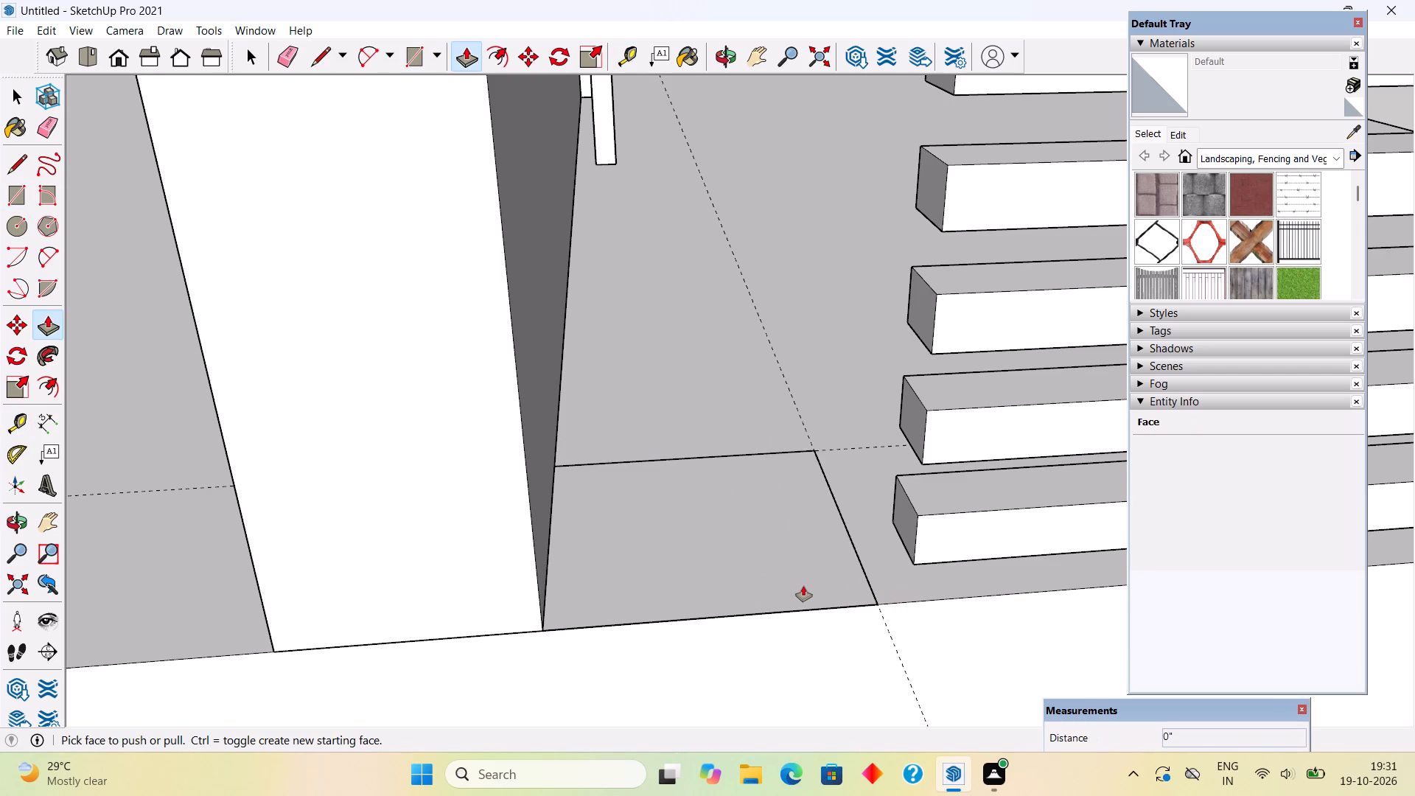
{"action": "left_click", "coordinate": [760, 609]}
{"action": "scroll", "coordinate": [731, 492], "scroll_direction": "down", "scroll_amount": 3}
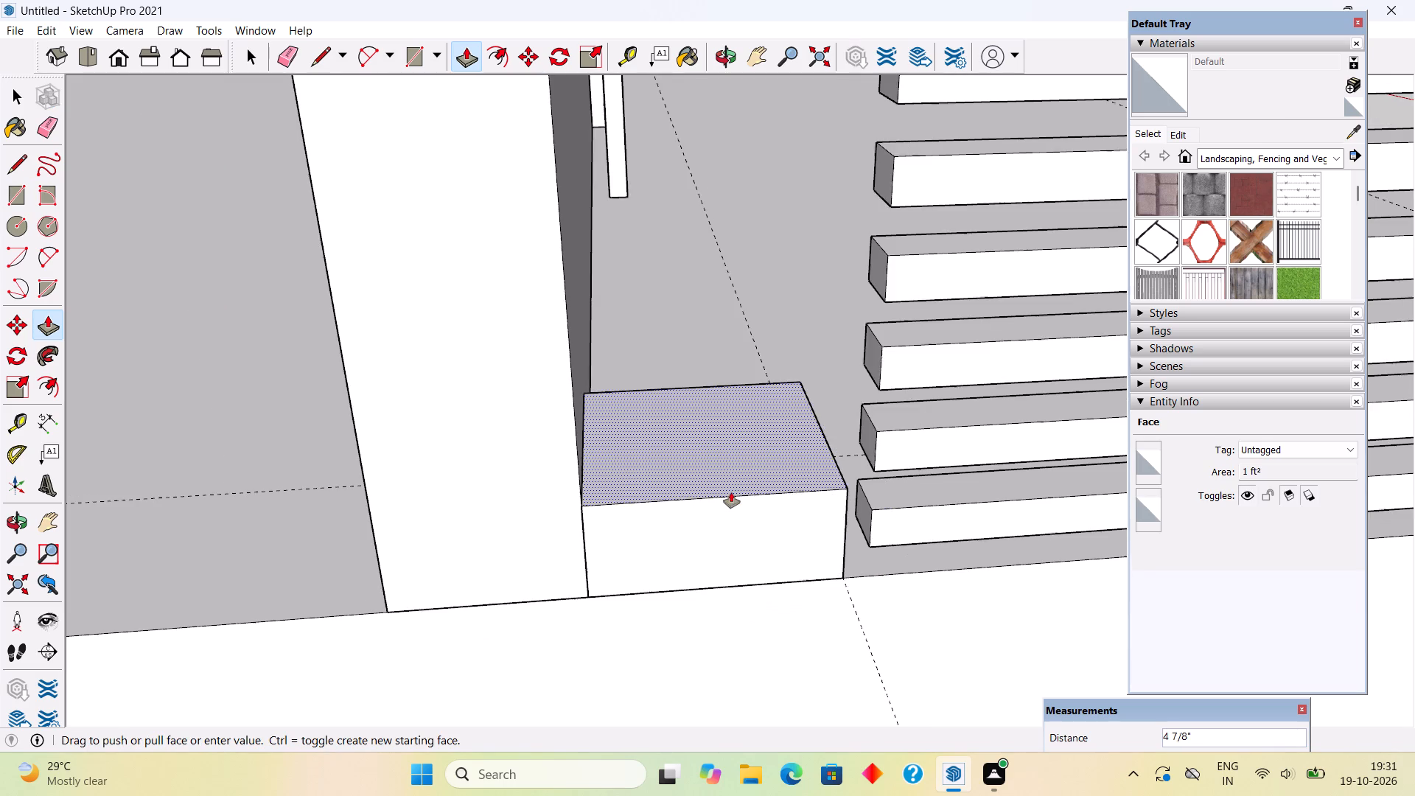
{"action": "scroll", "coordinate": [731, 492], "scroll_direction": "down", "scroll_amount": 7}
{"action": "middle_click_drag", "start_coordinate": [728, 492], "coordinate": [524, 301]}
{"action": "scroll", "coordinate": [524, 301], "scroll_direction": "down", "scroll_amount": 6}
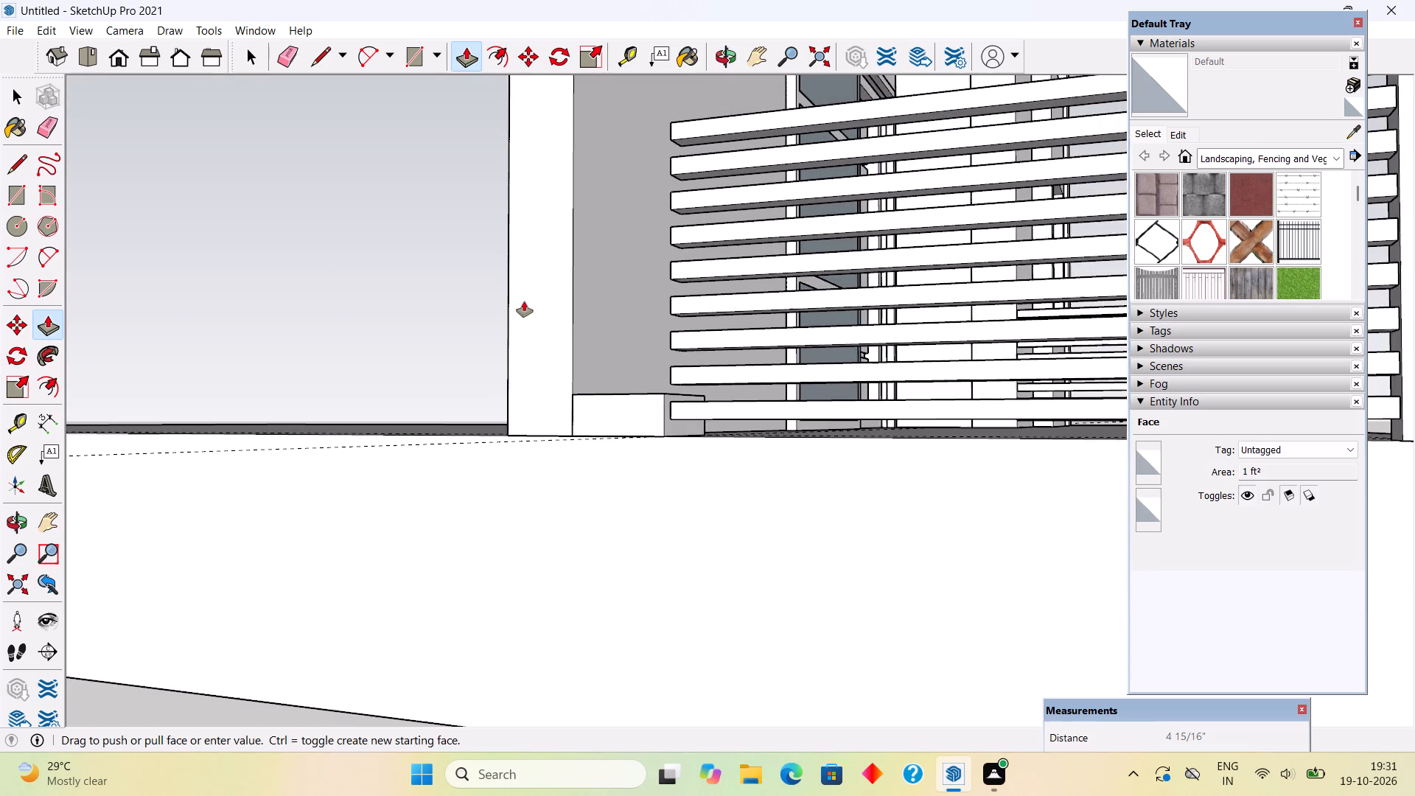
{"action": "scroll", "coordinate": [524, 301], "scroll_direction": "down", "scroll_amount": 14}
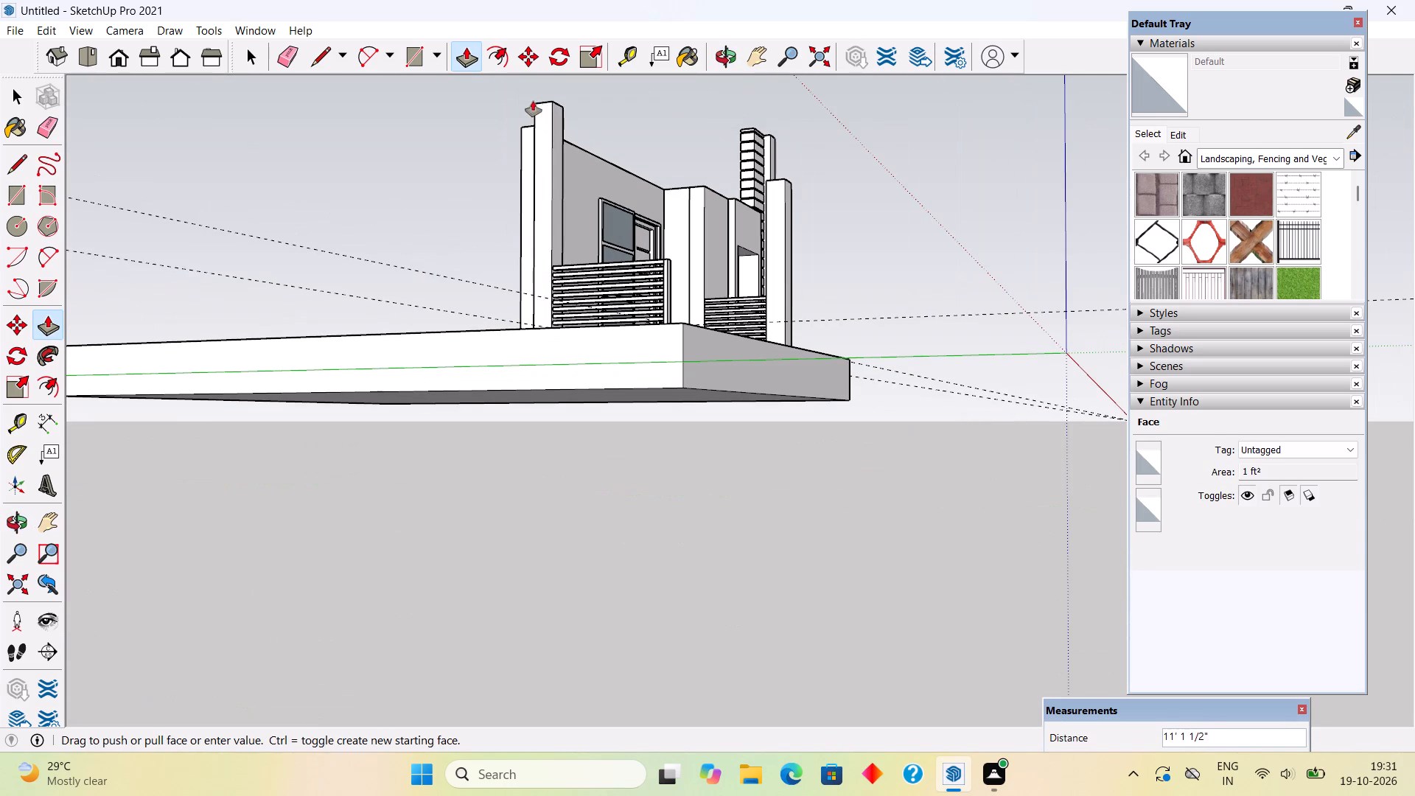
{"action": "left_click", "coordinate": [525, 125]}
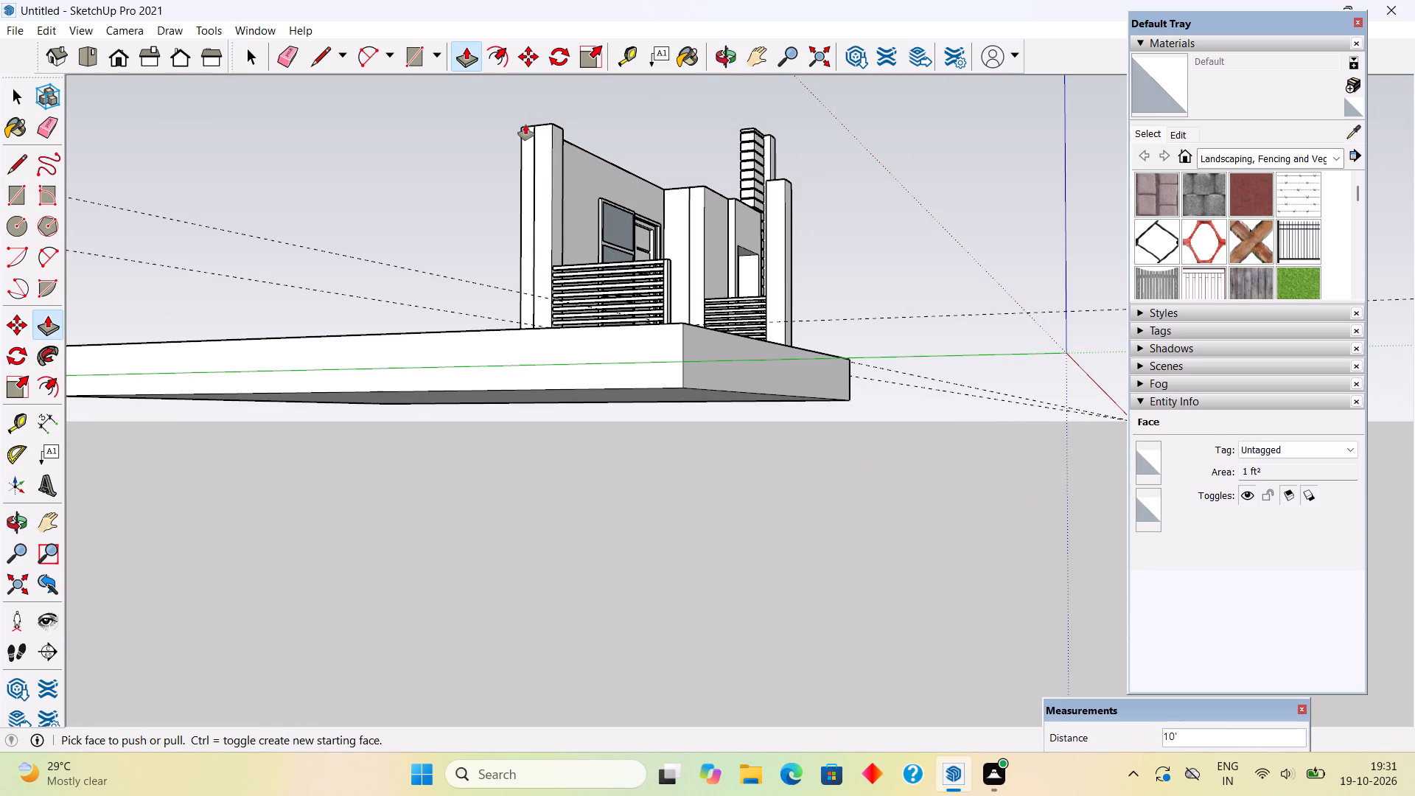
{"action": "key", "text": "space"}
{"action": "left_click", "coordinate": [487, 110]}
Select all of the new column's connected geometry and make it a group.
{"action": "middle_click_drag", "start_coordinate": [621, 141], "coordinate": [579, 298]}
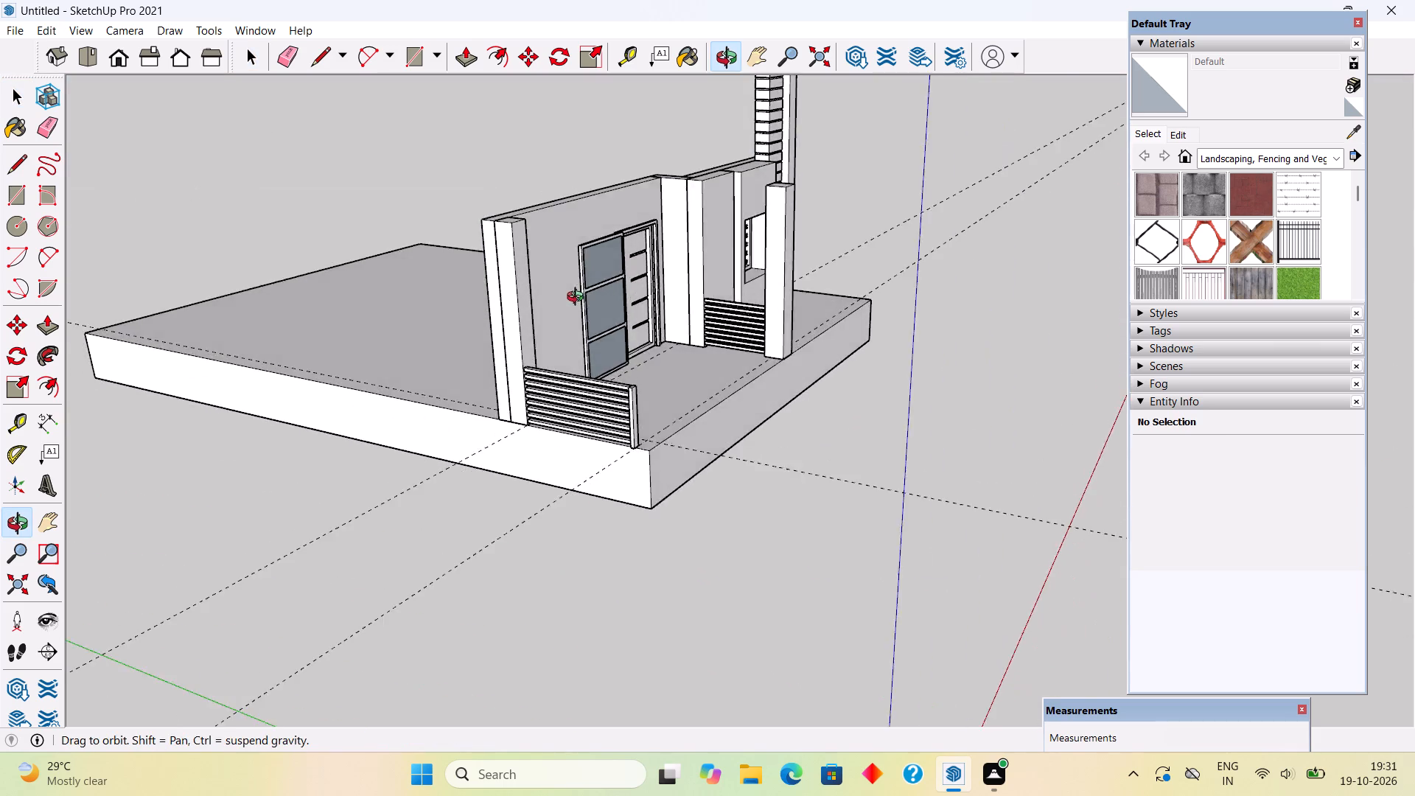
{"action": "middle_click_drag", "start_coordinate": [579, 298], "coordinate": [577, 298]}
{"action": "scroll", "coordinate": [579, 298], "scroll_direction": "down", "scroll_amount": 4}
{"action": "scroll", "coordinate": [469, 147], "scroll_direction": "up", "scroll_amount": 7}
{"action": "scroll", "coordinate": [544, 285], "scroll_direction": "up", "scroll_amount": 3}
{"action": "scroll", "coordinate": [615, 488], "scroll_direction": "up", "scroll_amount": 1}
{"action": "middle_click_drag", "start_coordinate": [613, 422], "coordinate": [724, 192]}
{"action": "scroll", "coordinate": [867, 583], "scroll_direction": "up", "scroll_amount": 15}
{"action": "middle_click_drag", "start_coordinate": [805, 409], "coordinate": [826, 430]}
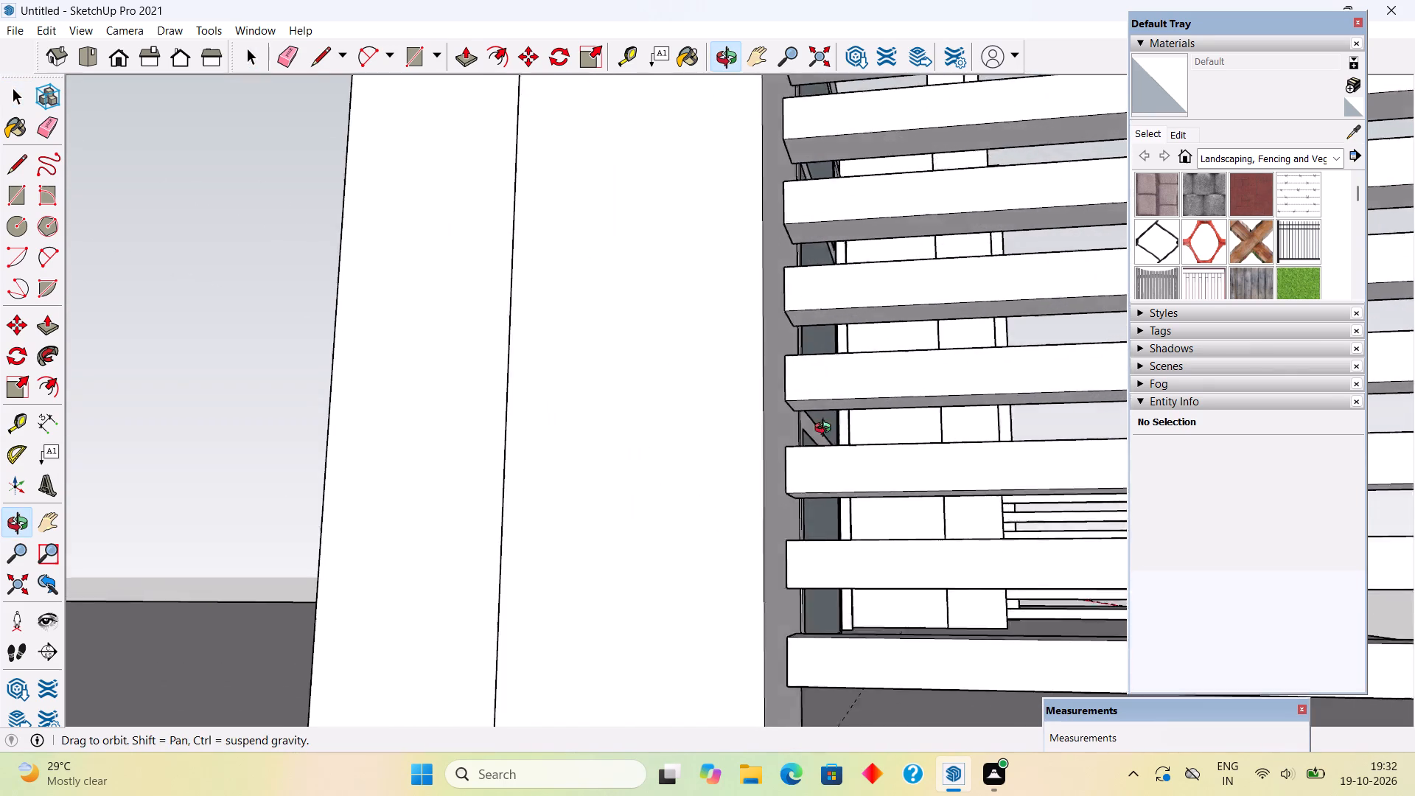
{"action": "middle_click_drag", "start_coordinate": [826, 430], "coordinate": [960, 624]}
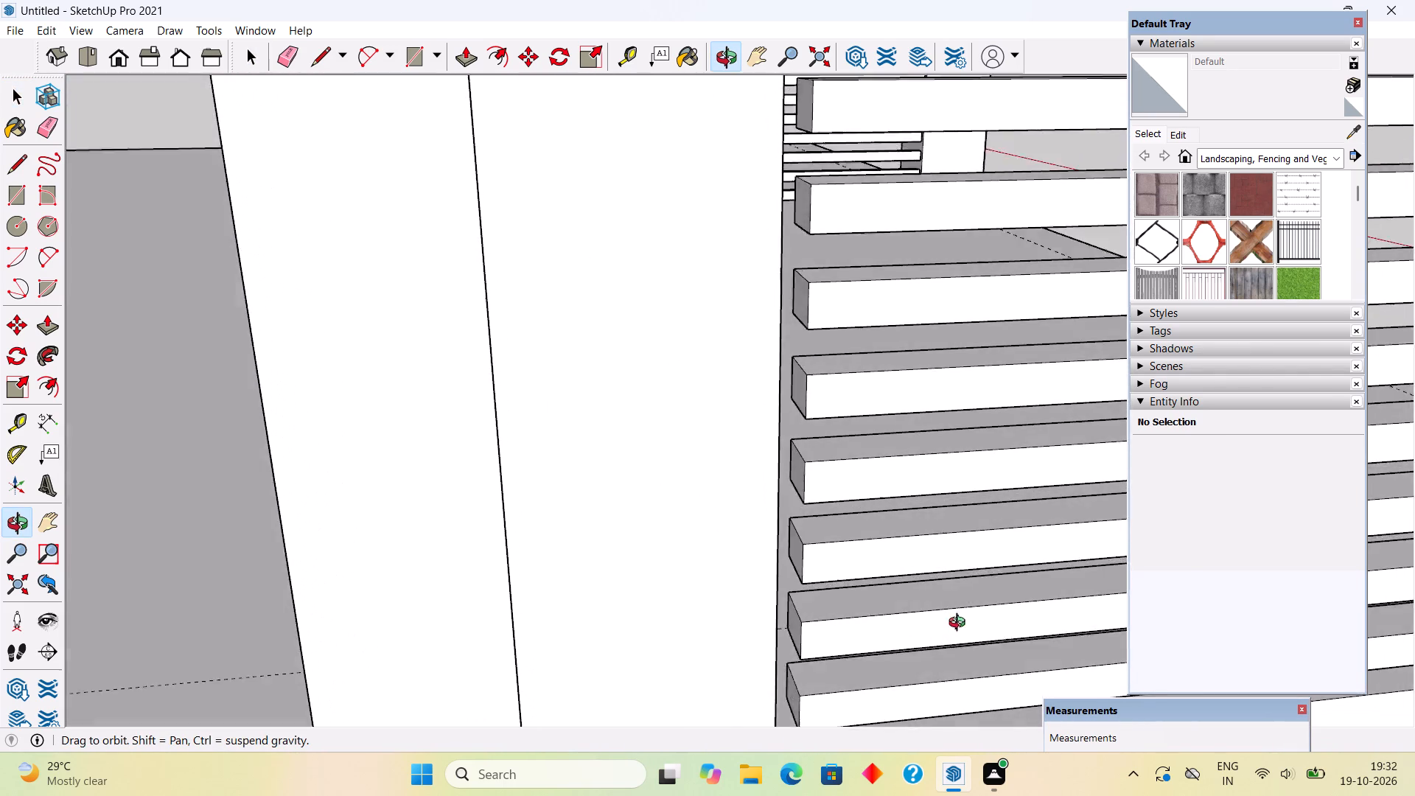
{"action": "middle_click_drag", "start_coordinate": [960, 624], "coordinate": [783, 548]}
{"action": "scroll", "coordinate": [787, 544], "scroll_direction": "up", "scroll_amount": 1}
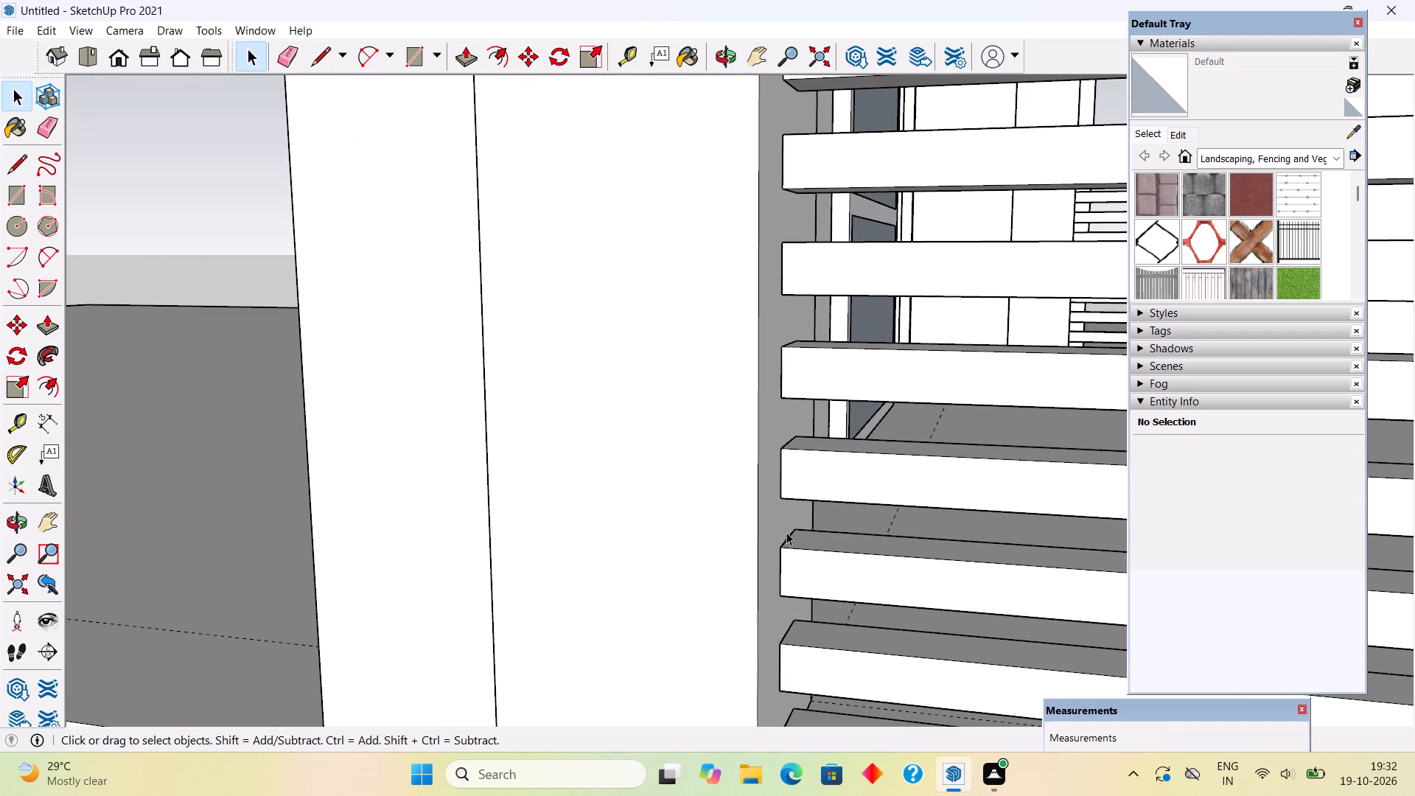
{"action": "triple_click", "coordinate": [763, 500]}
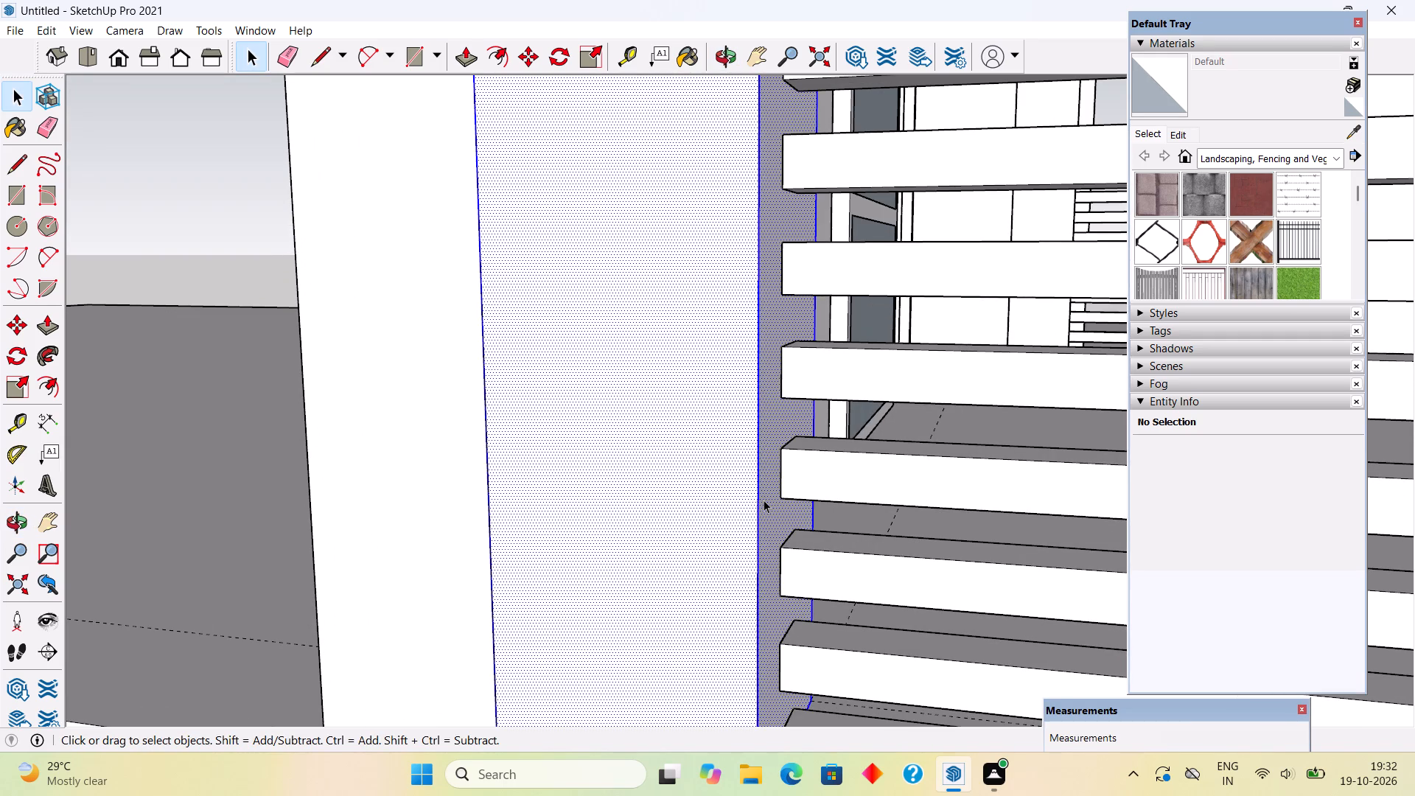
{"action": "right_click", "coordinate": [764, 500]}
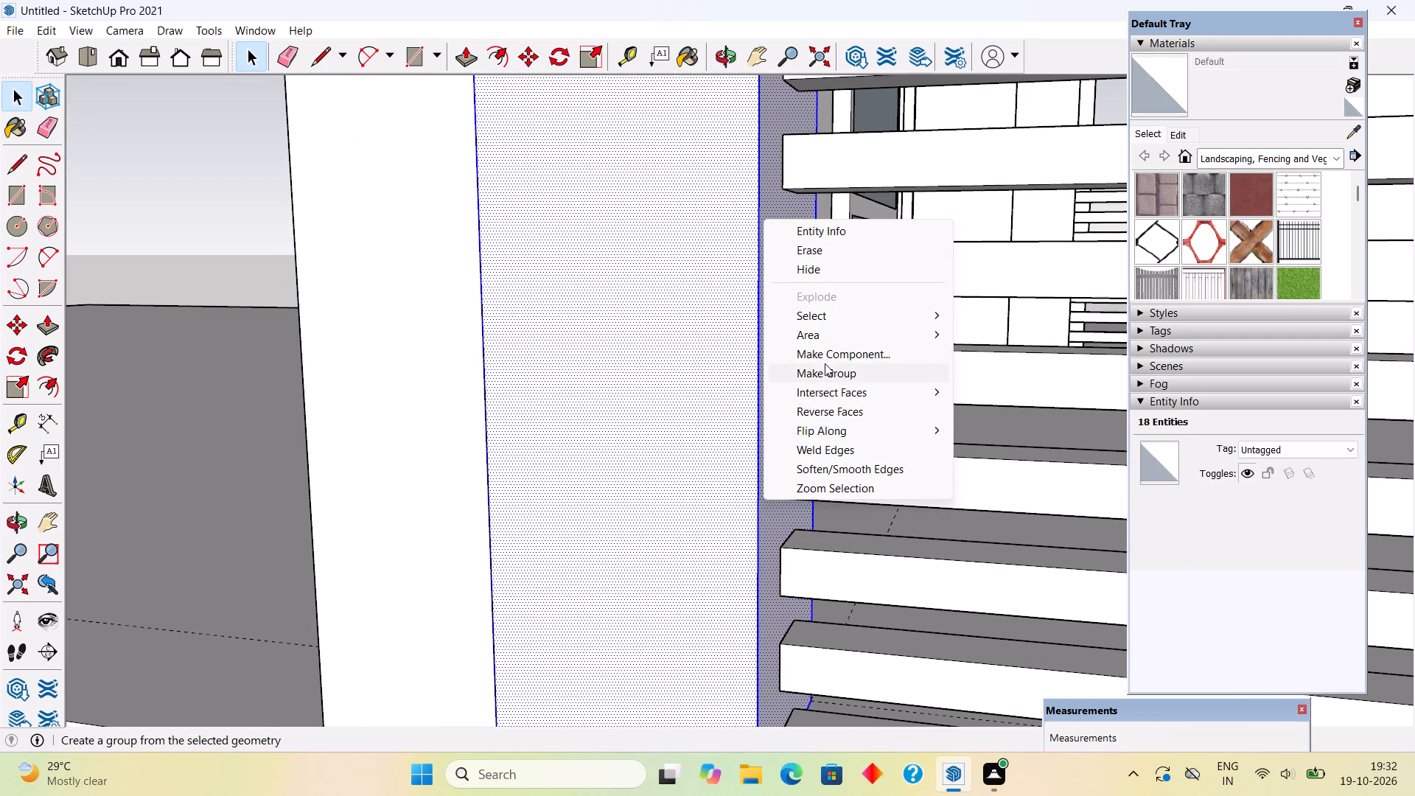
{"action": "left_click", "coordinate": [825, 366]}
Inside the new column group, Push/Pull the side face nearest the railing out about 1 1/16" to the railing bars' ends.
{"action": "scroll", "coordinate": [769, 407], "scroll_direction": "up", "scroll_amount": 1}
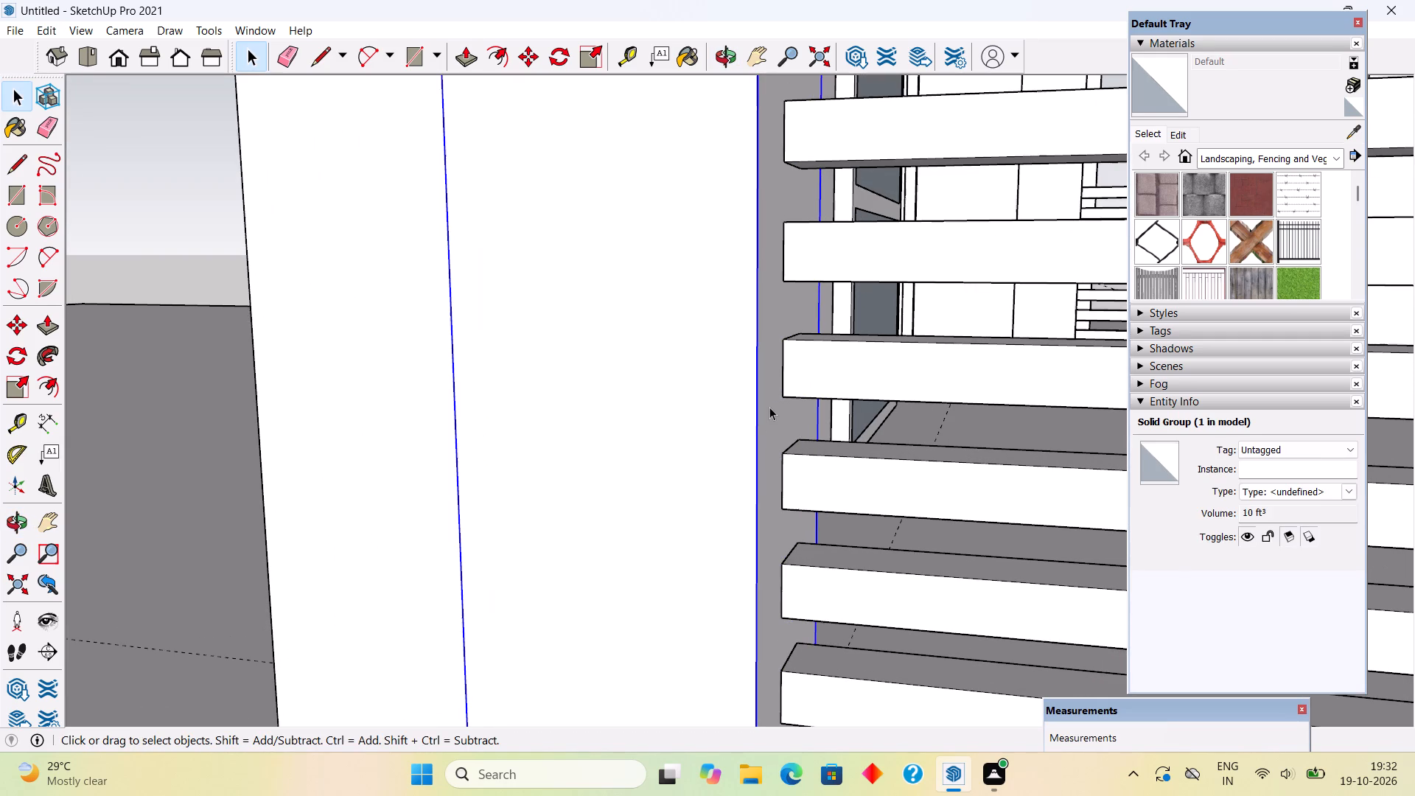
{"action": "triple_click", "coordinate": [668, 439]}
{"action": "key", "text": "p"}
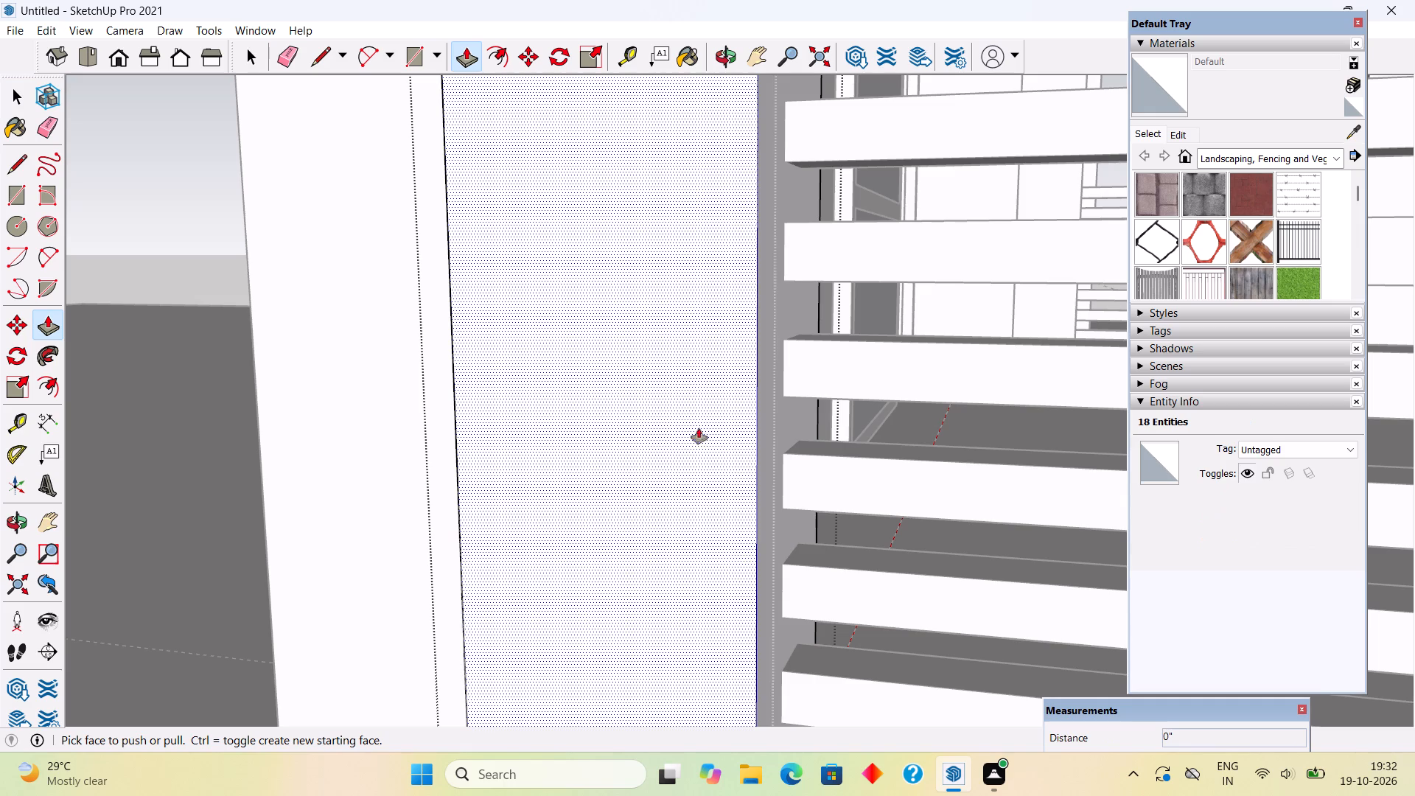
{"action": "left_click", "coordinate": [777, 352]}
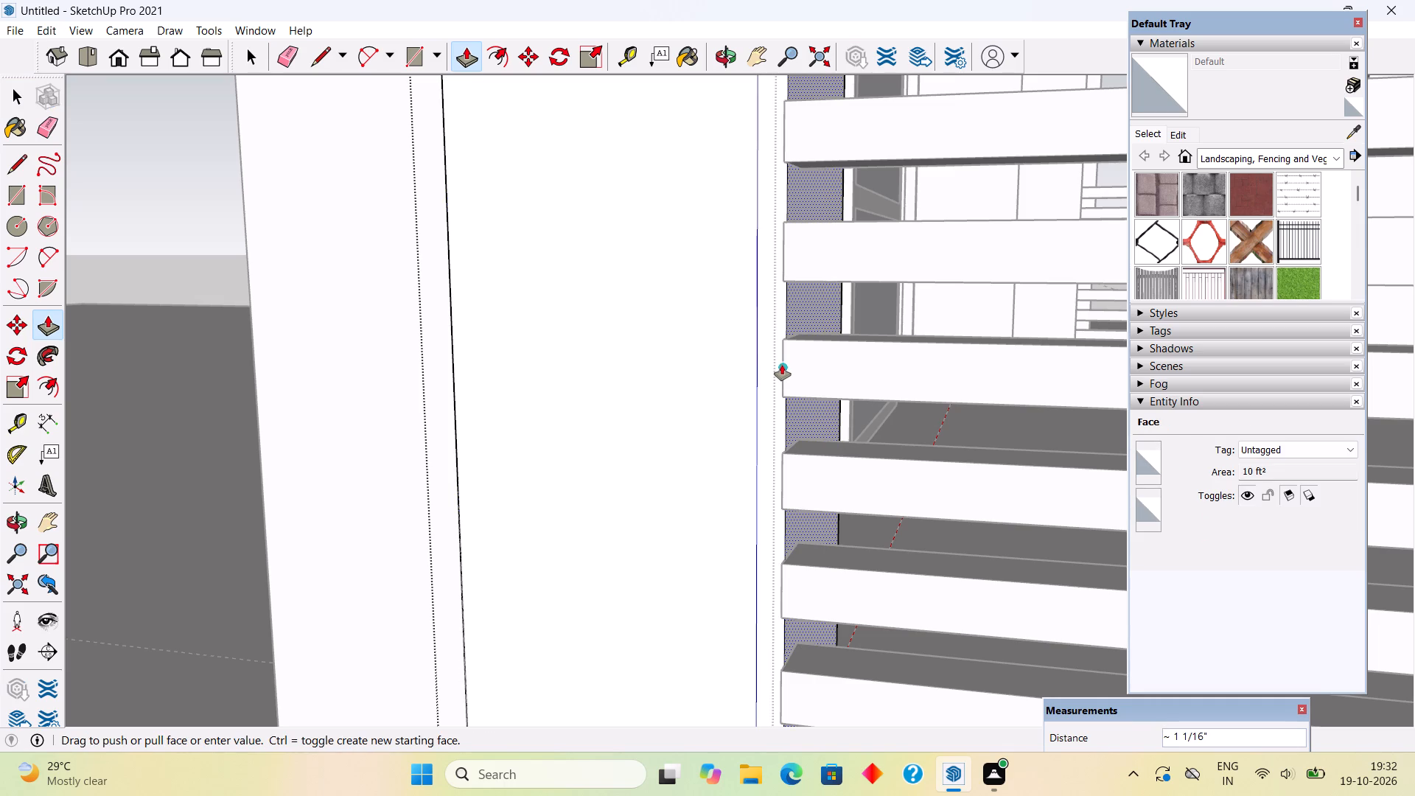
{"action": "left_click", "coordinate": [782, 365]}
{"action": "key", "text": "space"}
{"action": "scroll", "coordinate": [777, 366], "scroll_direction": "down", "scroll_amount": 16}
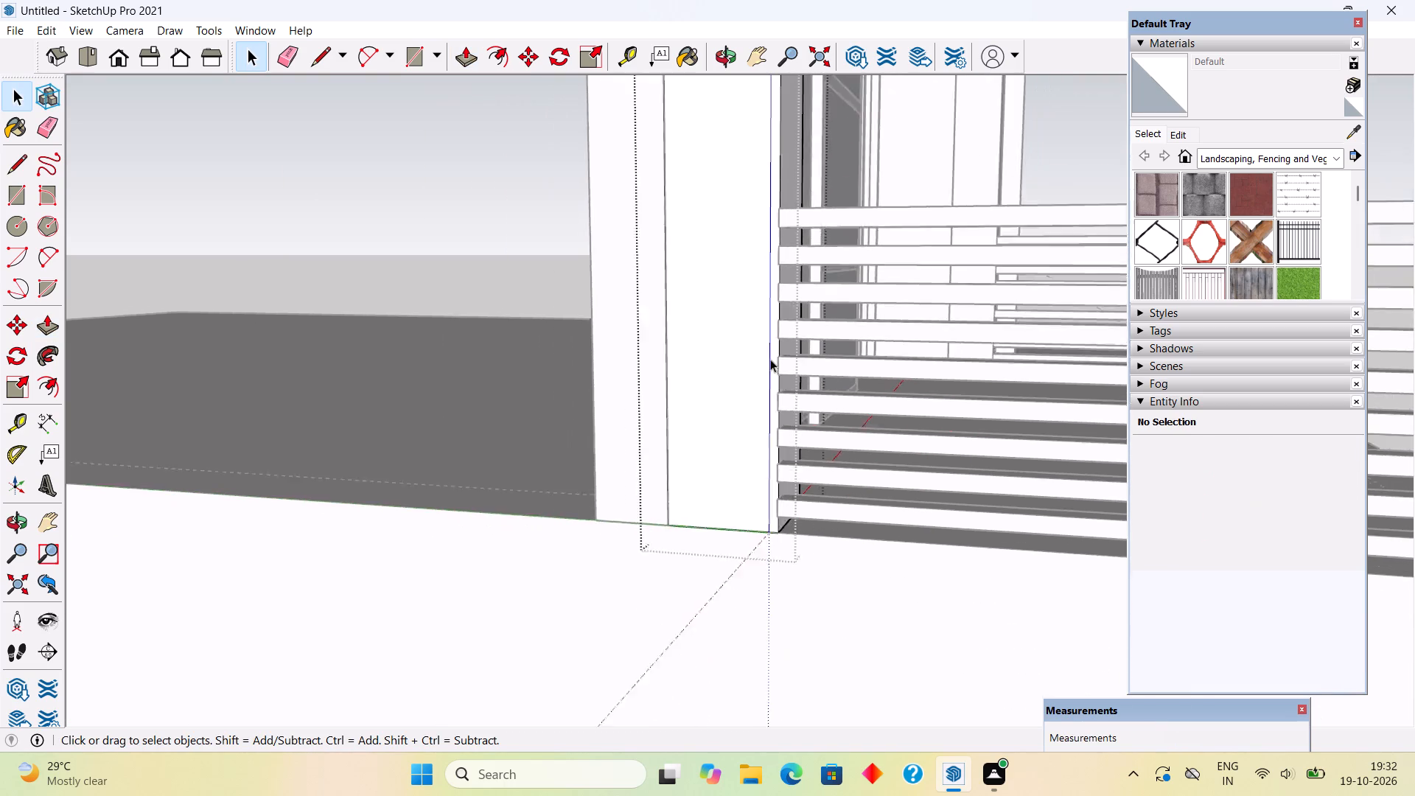
{"action": "scroll", "coordinate": [770, 359], "scroll_direction": "down", "scroll_amount": 2}
{"action": "left_click", "coordinate": [529, 241]}
Examine the porch from several angles, checking how the side railing lines up with the new column and the slab edge.
{"action": "scroll", "coordinate": [566, 315], "scroll_direction": "down", "scroll_amount": 5}
{"action": "middle_click_drag", "start_coordinate": [640, 324], "coordinate": [424, 369]}
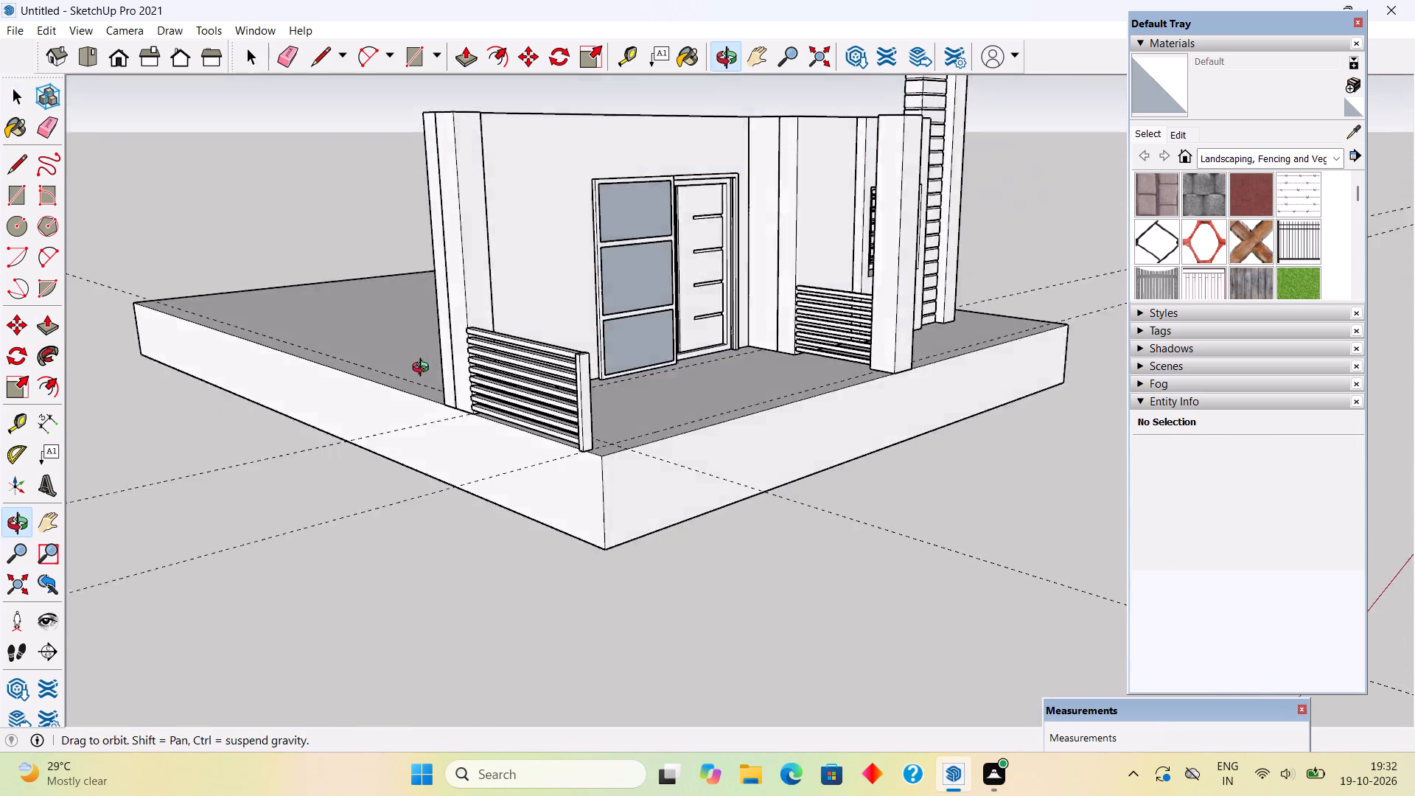
{"action": "middle_click_drag", "start_coordinate": [424, 369], "coordinate": [397, 354]}
{"action": "scroll", "coordinate": [423, 369], "scroll_direction": "down", "scroll_amount": 4}
{"action": "scroll", "coordinate": [534, 123], "scroll_direction": "up", "scroll_amount": 3}
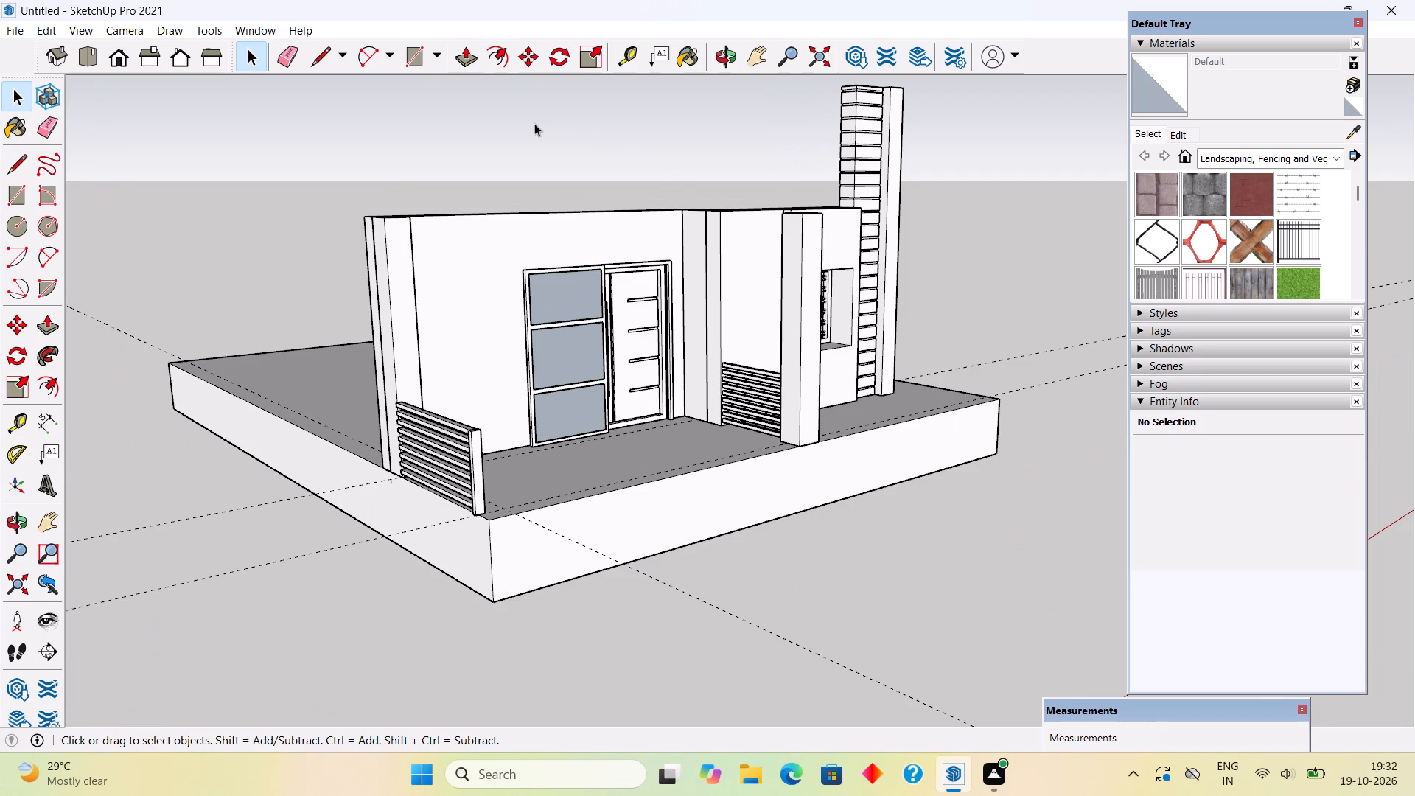
{"action": "scroll", "coordinate": [534, 123], "scroll_direction": "down", "scroll_amount": 3}
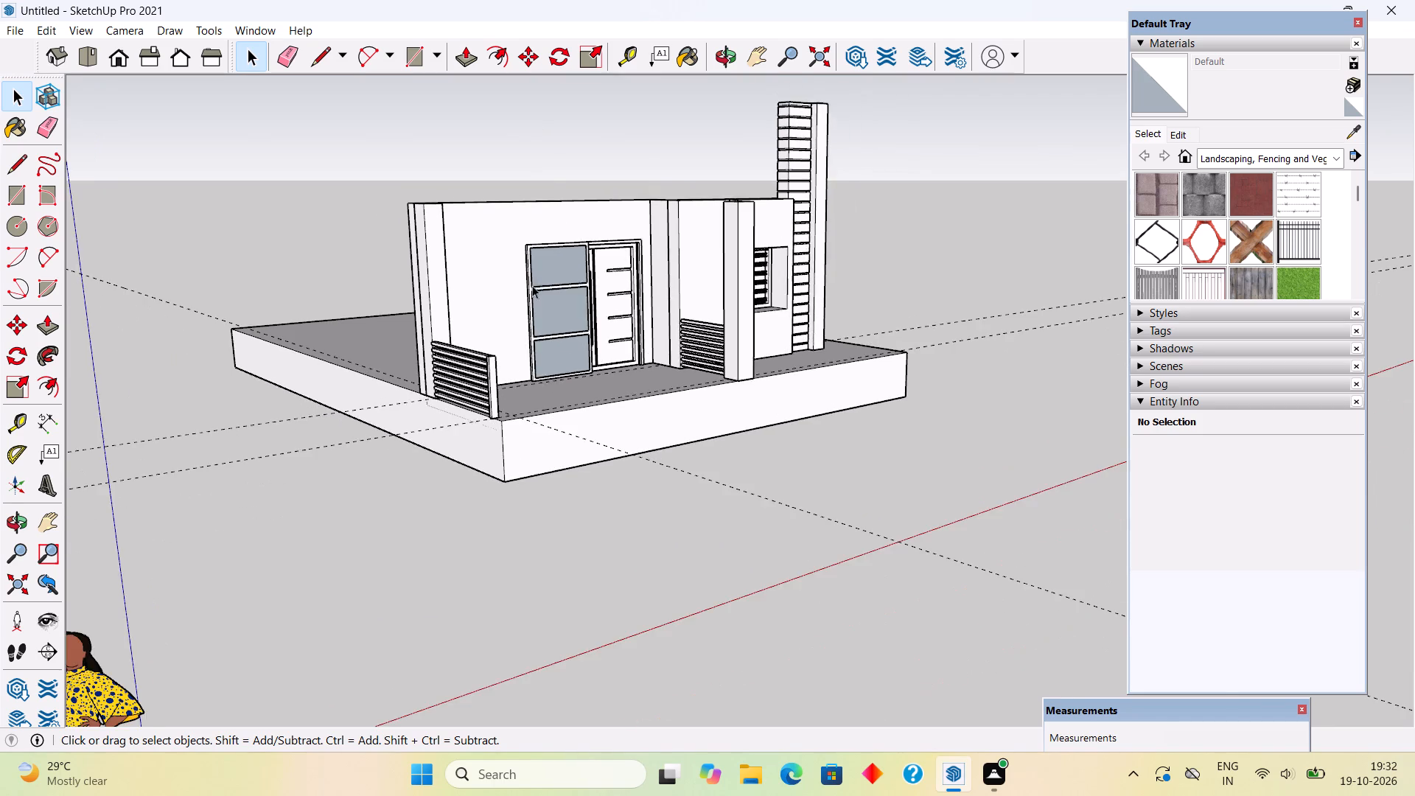
{"action": "middle_click_drag", "start_coordinate": [503, 253], "coordinate": [314, 188]}
{"action": "scroll", "coordinate": [341, 121], "scroll_direction": "up", "scroll_amount": 4}
{"action": "middle_click_drag", "start_coordinate": [326, 256], "coordinate": [588, 335]}
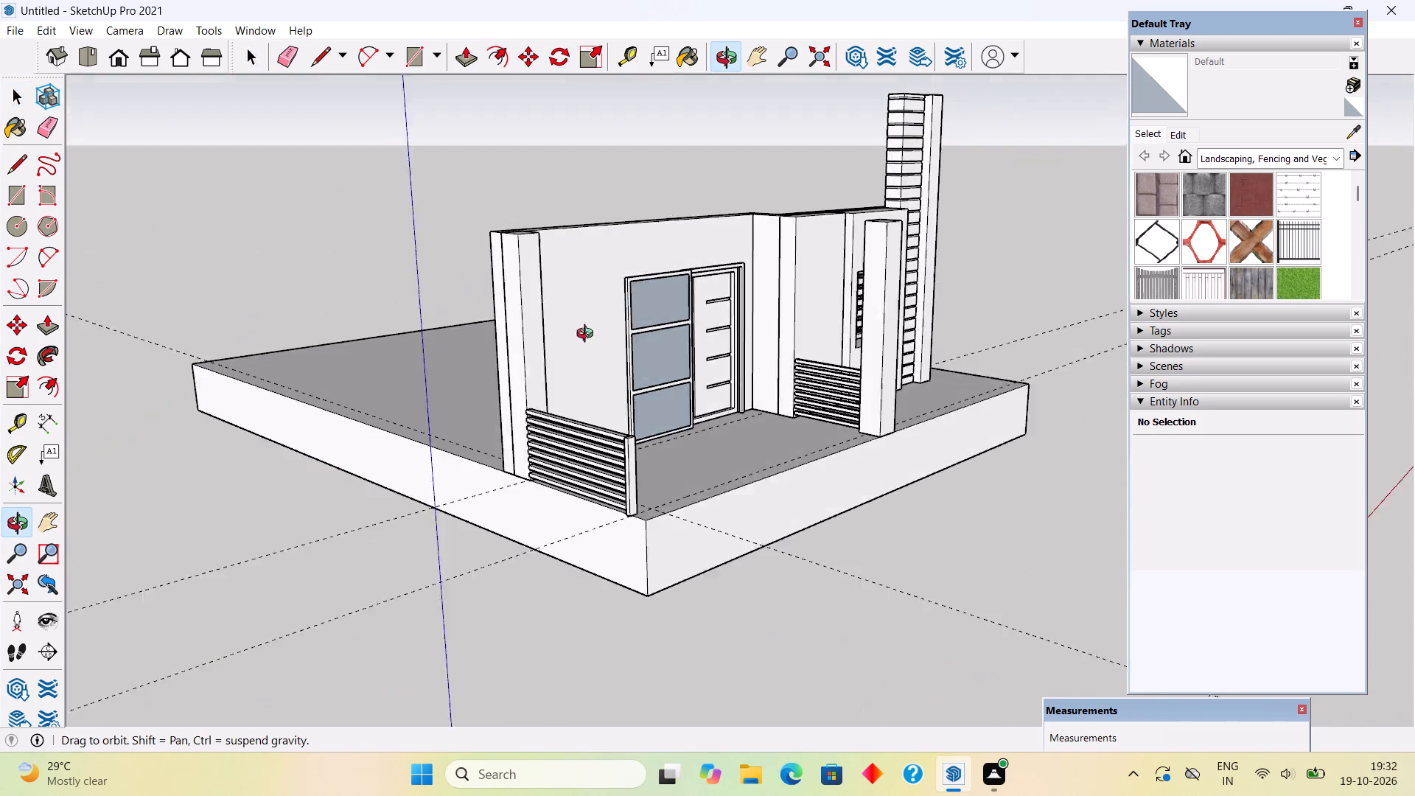
{"action": "middle_click_drag", "start_coordinate": [588, 335], "coordinate": [663, 364]}
{"action": "scroll", "coordinate": [699, 505], "scroll_direction": "up", "scroll_amount": 6}
{"action": "scroll", "coordinate": [786, 579], "scroll_direction": "up", "scroll_amount": 1}
{"action": "middle_click_drag", "start_coordinate": [642, 589], "coordinate": [501, 589]}
{"action": "scroll", "coordinate": [501, 589], "scroll_direction": "up", "scroll_amount": 1}
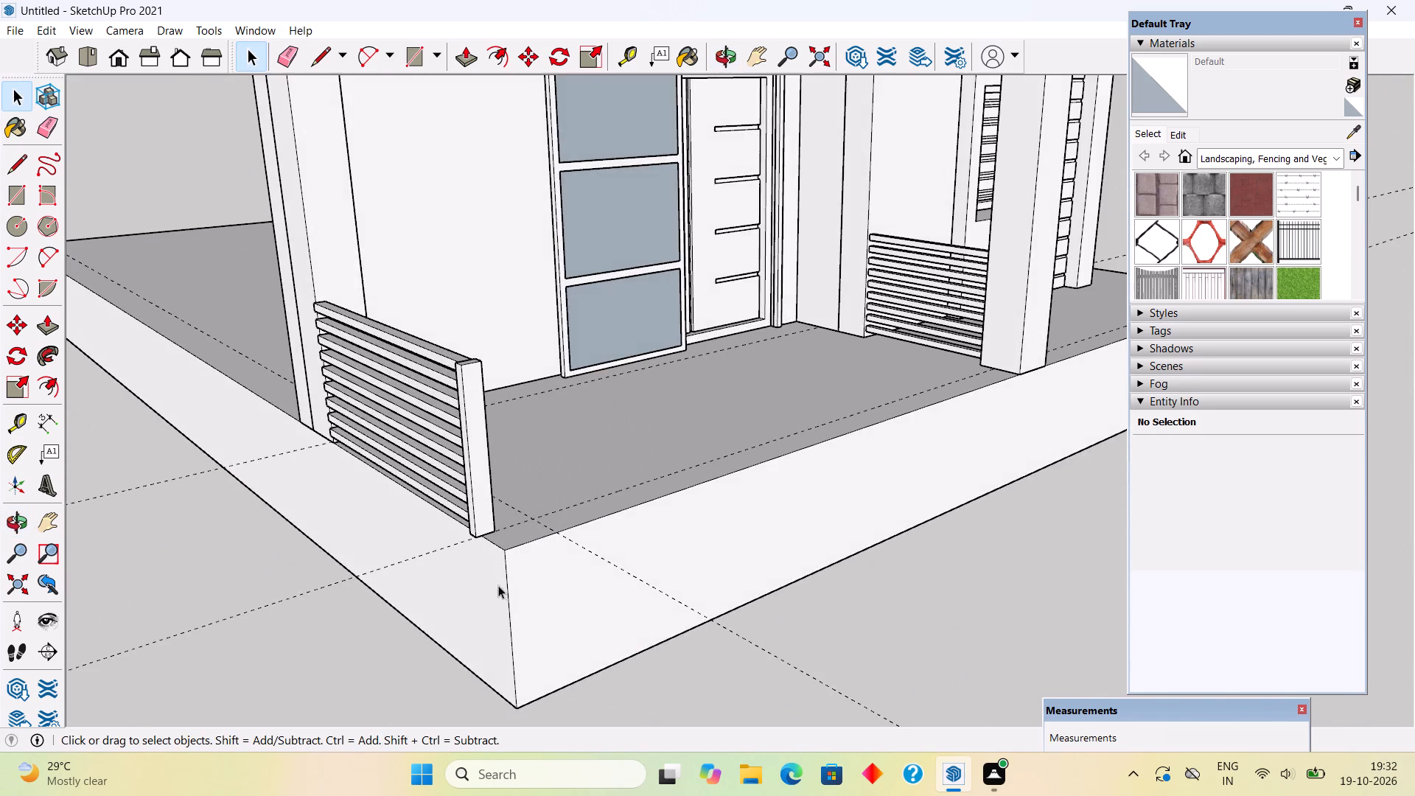
{"action": "scroll", "coordinate": [479, 541], "scroll_direction": "up", "scroll_amount": 6}
{"action": "middle_click_drag", "start_coordinate": [478, 520], "coordinate": [358, 363]}
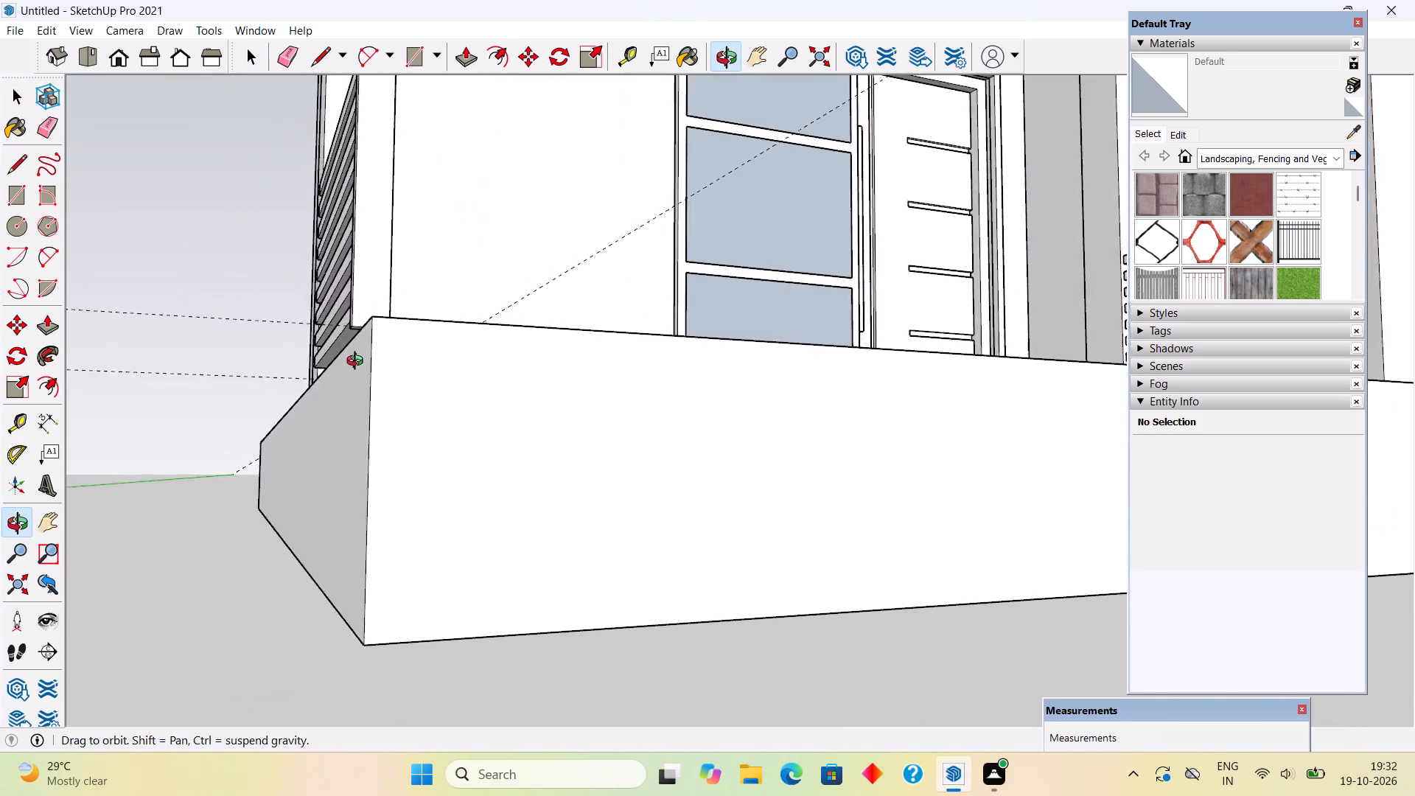
{"action": "middle_click_drag", "start_coordinate": [358, 363], "coordinate": [948, 495]}
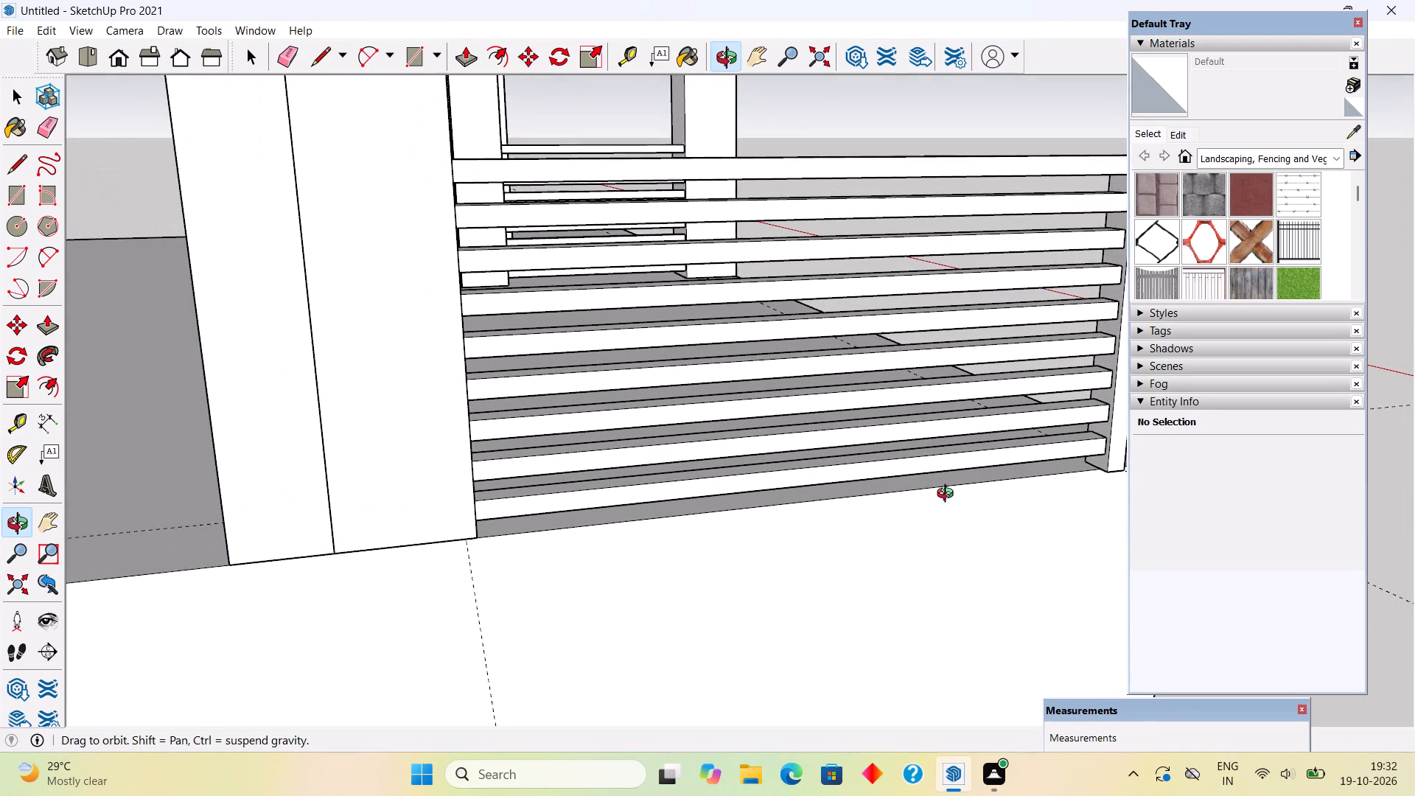
{"action": "middle_click_drag", "start_coordinate": [948, 495], "coordinate": [951, 500]}
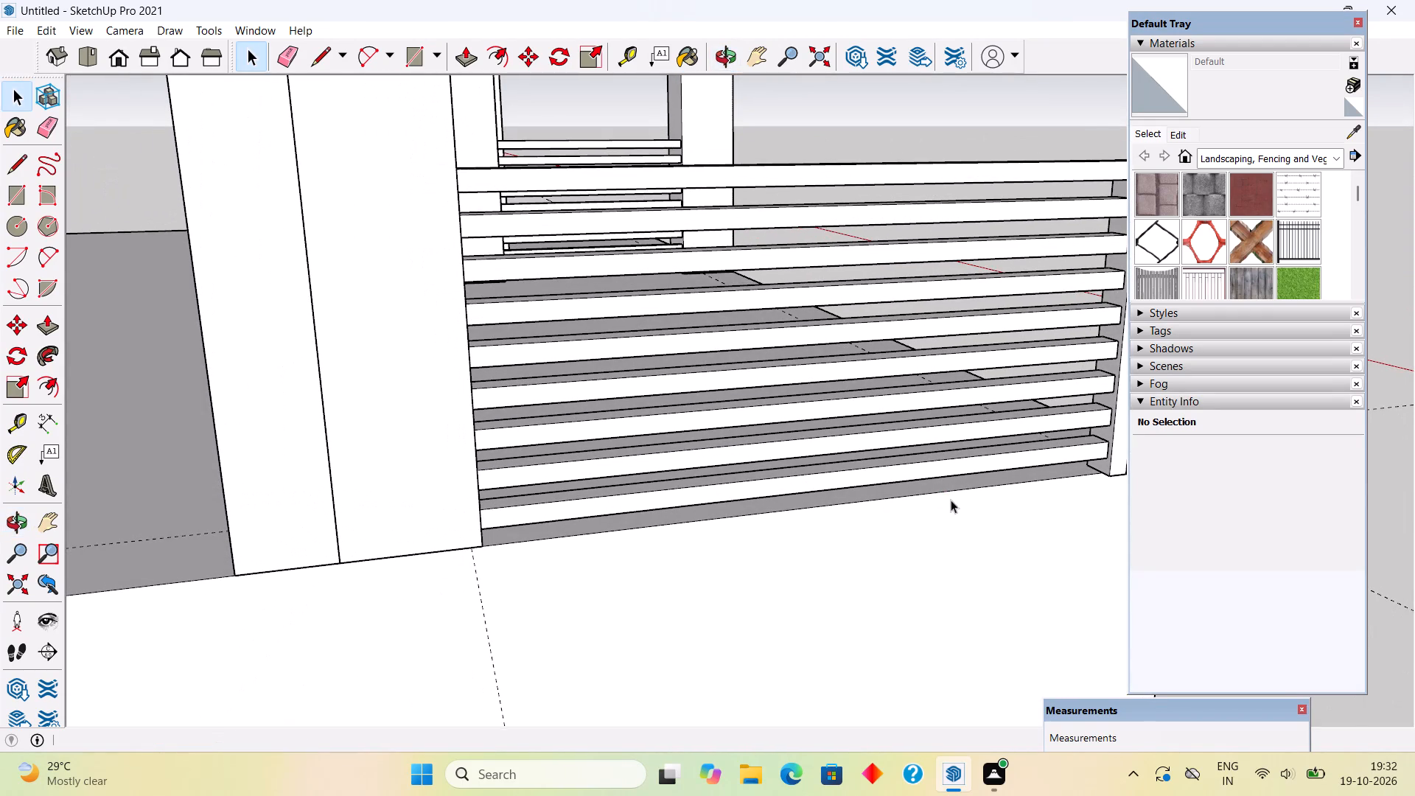
Move the side railing group about 4 5/8" inward from the slab's side edge, along the guide at its post's base.
{"action": "middle_click_drag", "start_coordinate": [941, 475], "coordinate": [282, 397]}
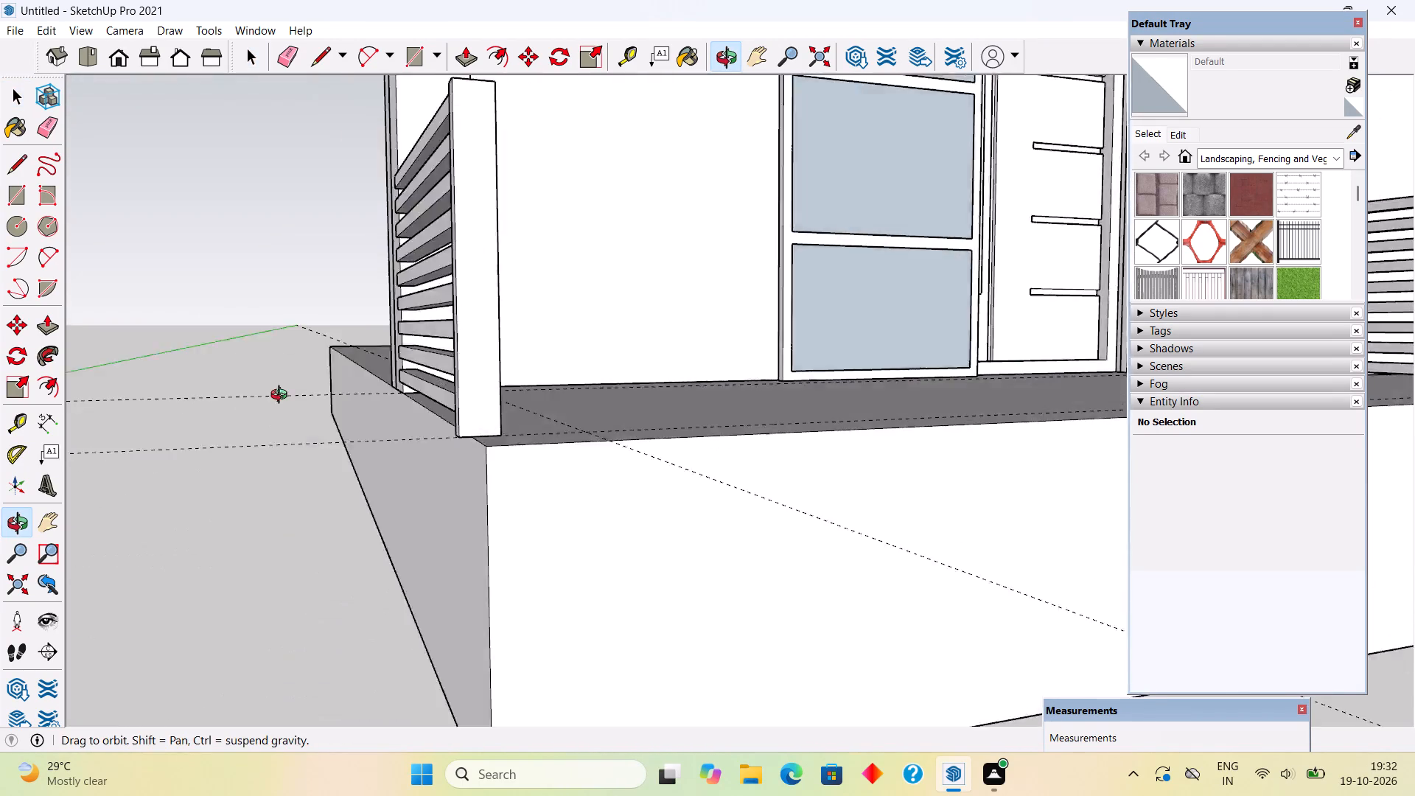
{"action": "middle_click_drag", "start_coordinate": [282, 397], "coordinate": [251, 399]}
{"action": "scroll", "coordinate": [435, 370], "scroll_direction": "up", "scroll_amount": 10}
{"action": "left_click", "coordinate": [405, 411]}
{"action": "middle_click_drag", "start_coordinate": [442, 414], "coordinate": [450, 554]}
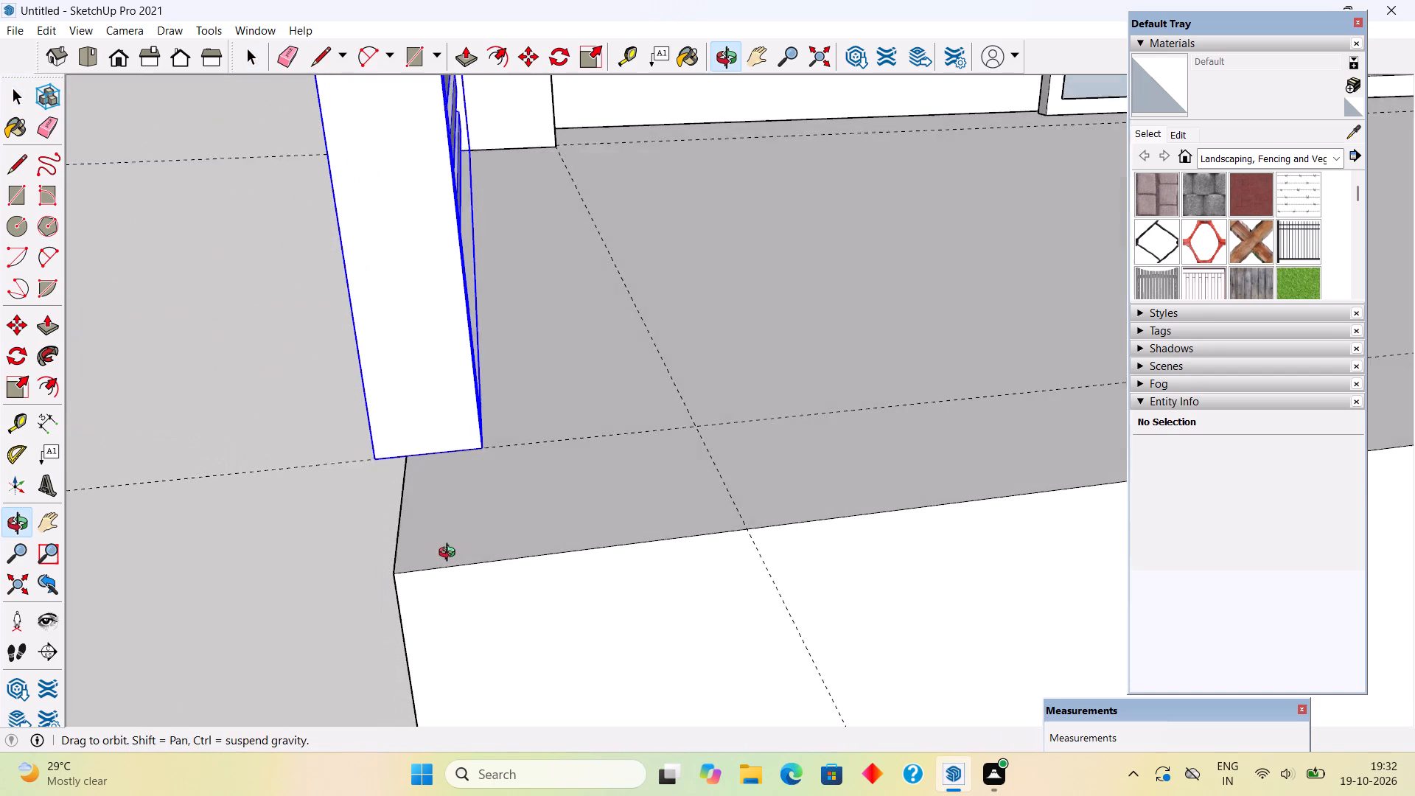
{"action": "middle_click_drag", "start_coordinate": [450, 554], "coordinate": [447, 565]}
{"action": "key", "text": "m"}
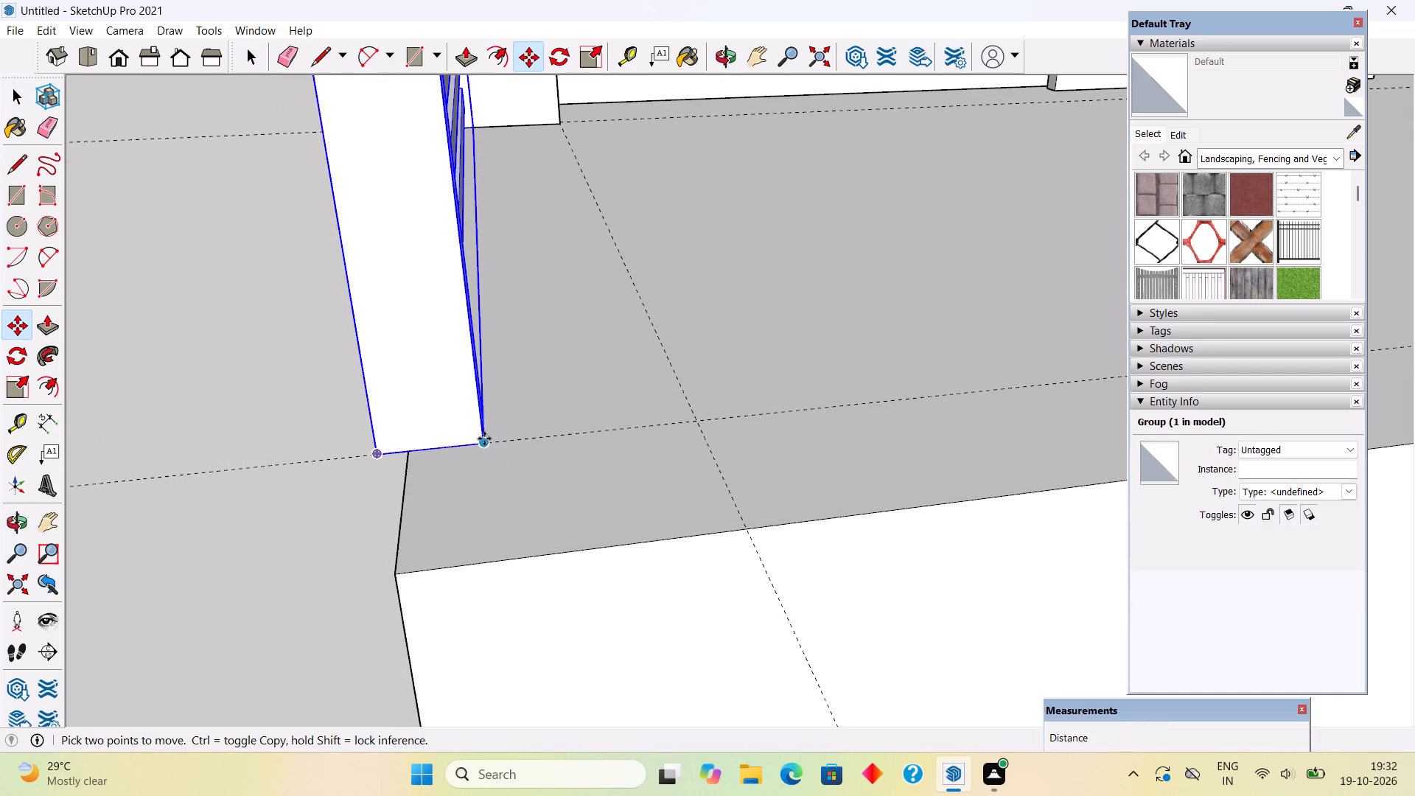
{"action": "left_click", "coordinate": [484, 439]}
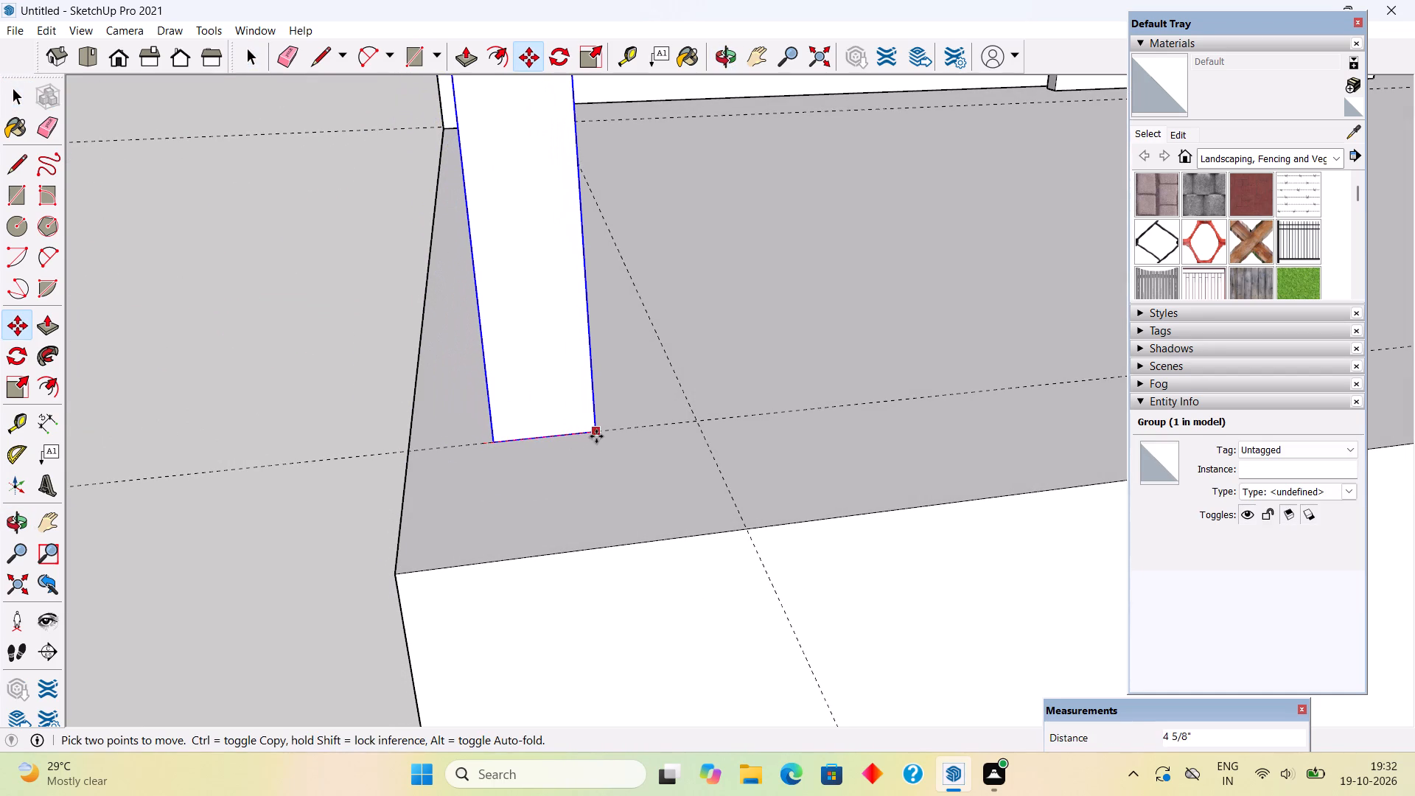
{"action": "left_click", "coordinate": [596, 436]}
{"action": "key", "text": "space"}
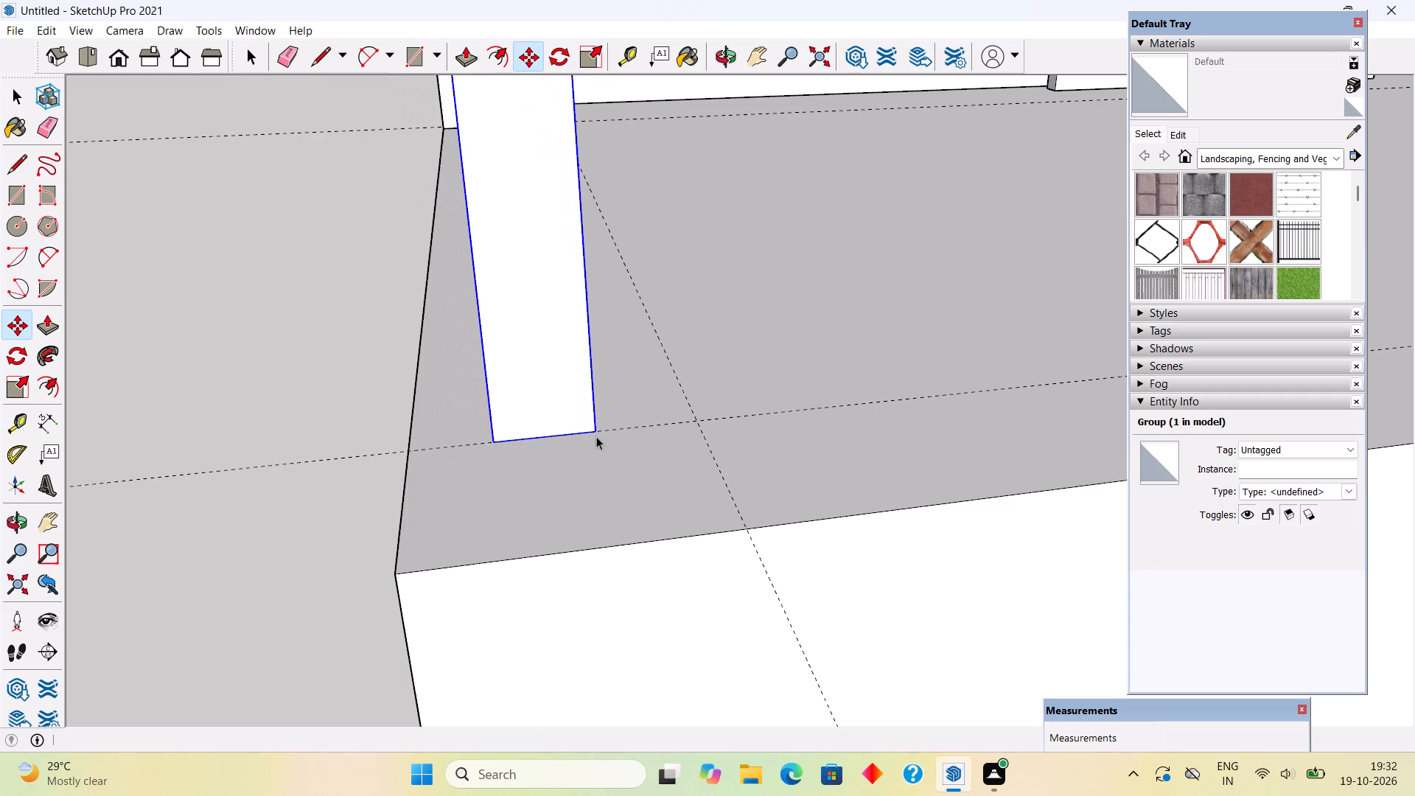
{"action": "scroll", "coordinate": [596, 436], "scroll_direction": "down", "scroll_amount": 4}
{"action": "left_click", "coordinate": [269, 300]}
Place a guide line 4' inside the slab's side edge, beyond the side railing's end post.
{"action": "middle_click_drag", "start_coordinate": [522, 476], "coordinate": [768, 461]}
{"action": "scroll", "coordinate": [768, 461], "scroll_direction": "down", "scroll_amount": 9}
{"action": "middle_click_drag", "start_coordinate": [738, 484], "coordinate": [686, 413]}
{"action": "scroll", "coordinate": [691, 402], "scroll_direction": "down", "scroll_amount": 12}
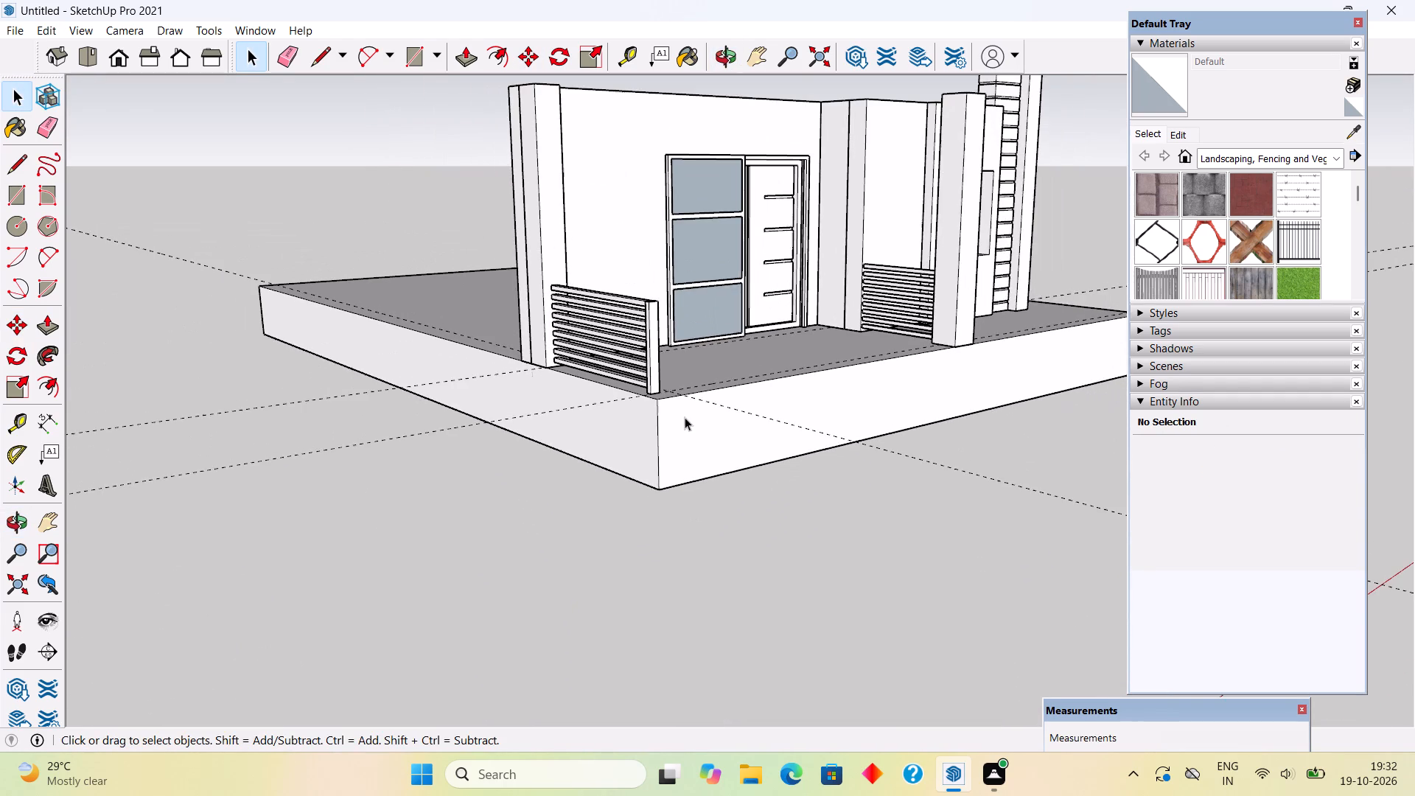
{"action": "middle_click_drag", "start_coordinate": [673, 456], "coordinate": [755, 629]}
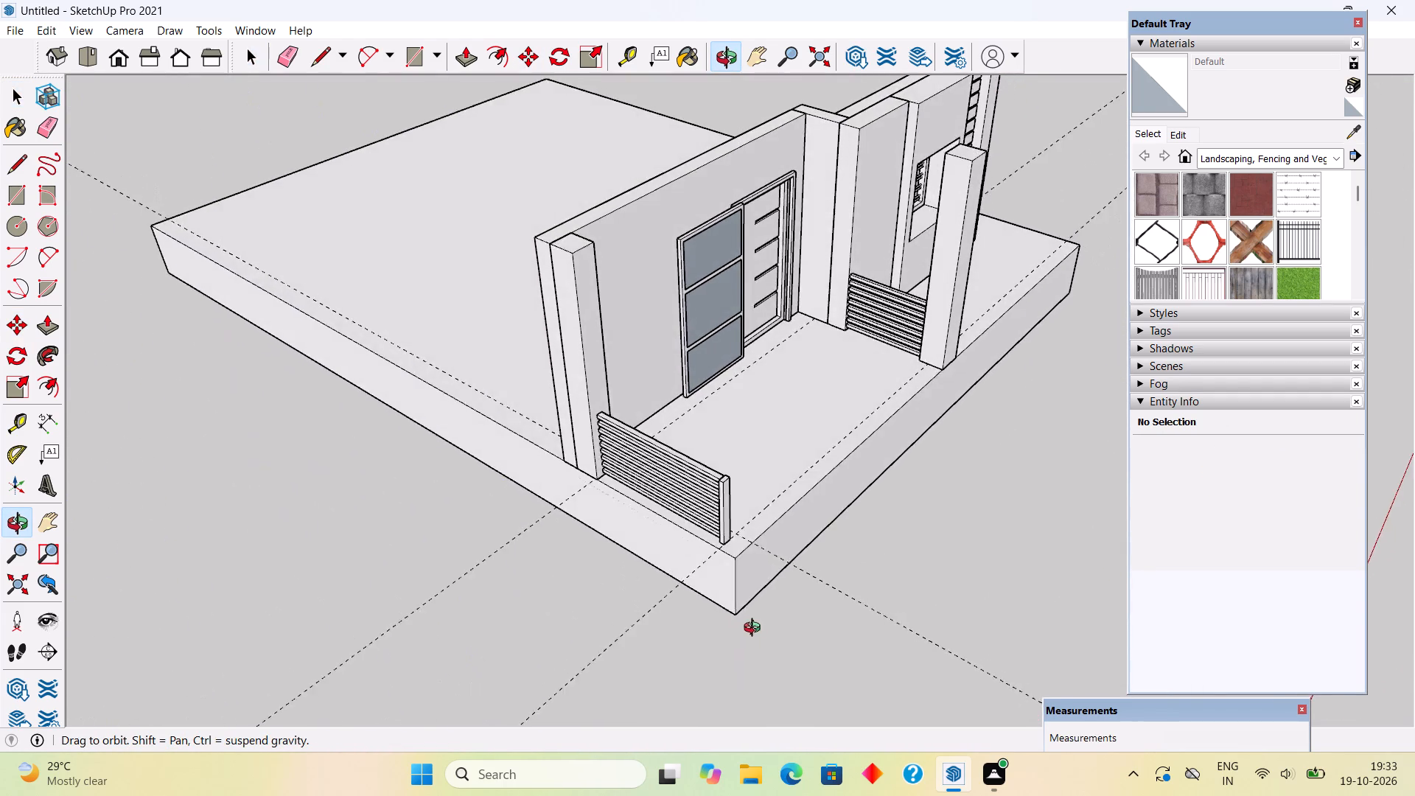
{"action": "middle_click_drag", "start_coordinate": [755, 629], "coordinate": [679, 625]}
{"action": "scroll", "coordinate": [670, 610], "scroll_direction": "up", "scroll_amount": 8}
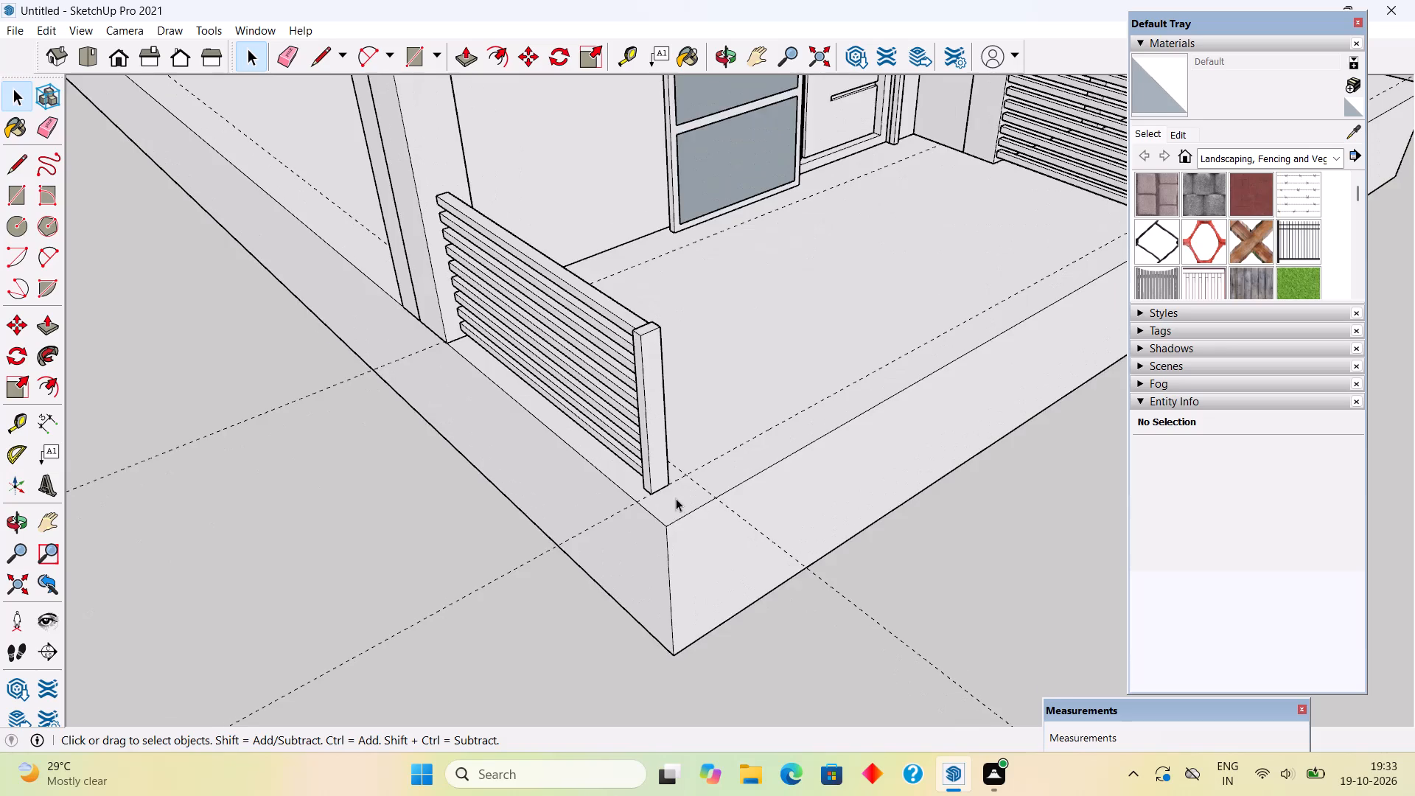
{"action": "scroll", "coordinate": [676, 498], "scroll_direction": "up", "scroll_amount": 1}
{"action": "middle_click_drag", "start_coordinate": [750, 467], "coordinate": [699, 528]}
{"action": "scroll", "coordinate": [613, 575], "scroll_direction": "up", "scroll_amount": 6}
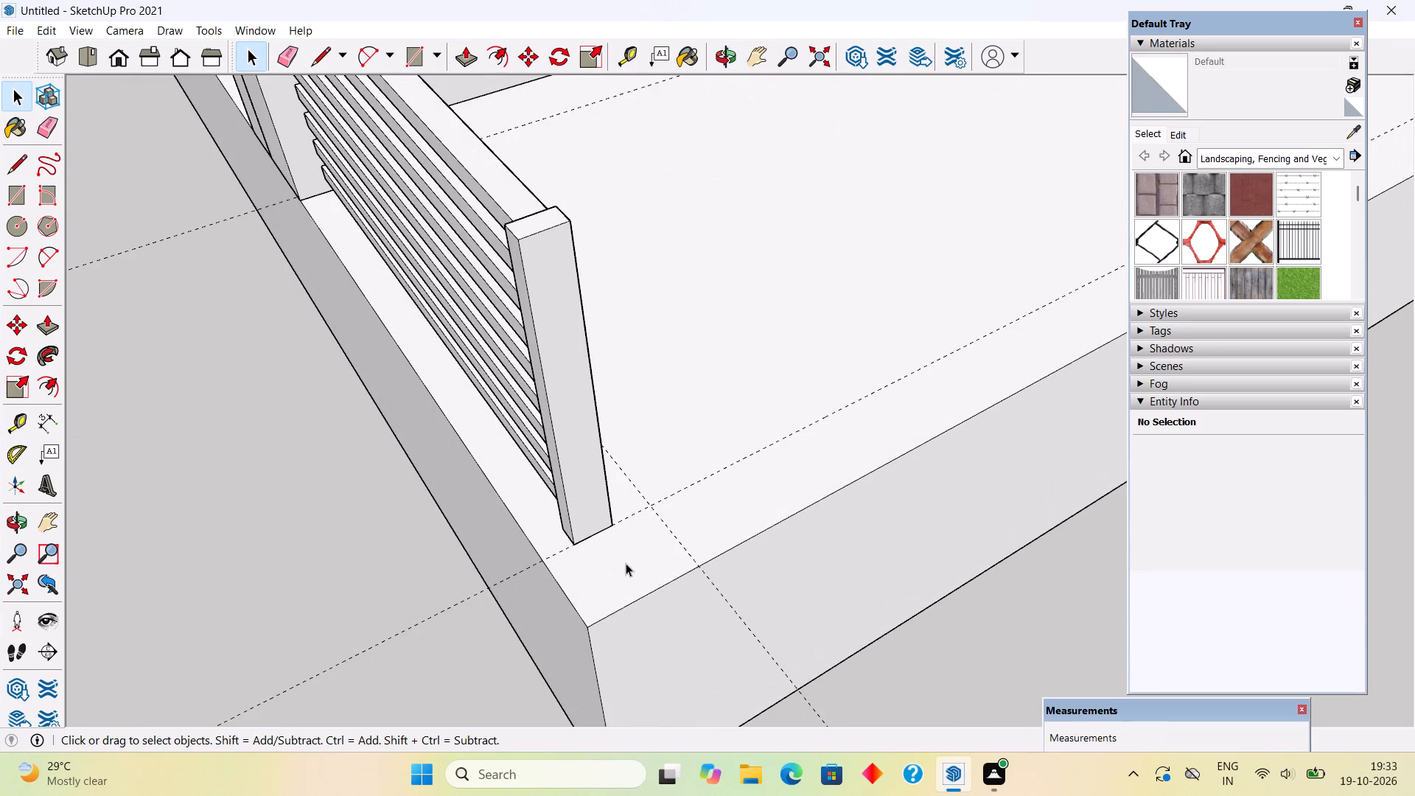
{"action": "scroll", "coordinate": [626, 563], "scroll_direction": "up", "scroll_amount": 2}
{"action": "middle_click_drag", "start_coordinate": [593, 484], "coordinate": [497, 424]}
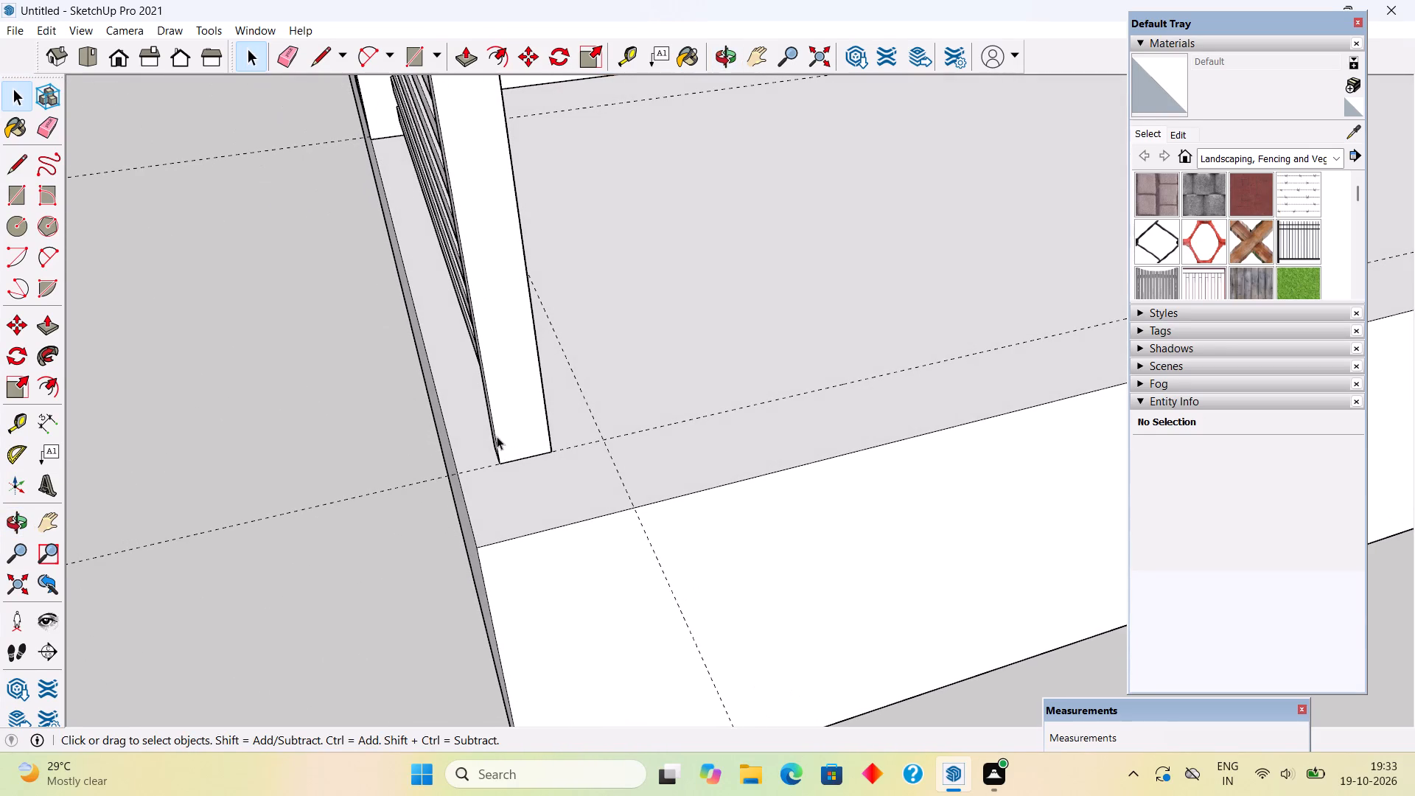
{"action": "key", "text": "t"}
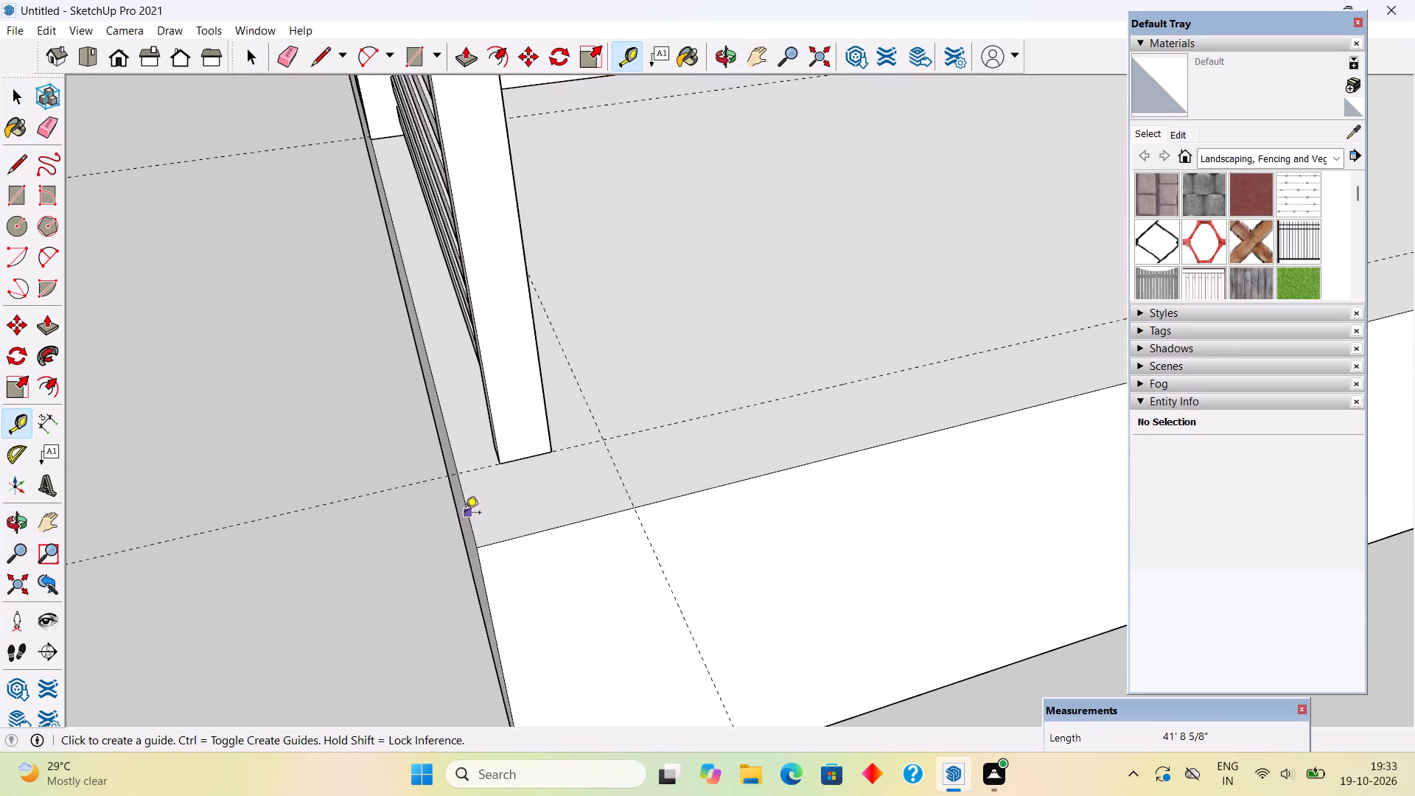
{"action": "left_click", "coordinate": [465, 507]}
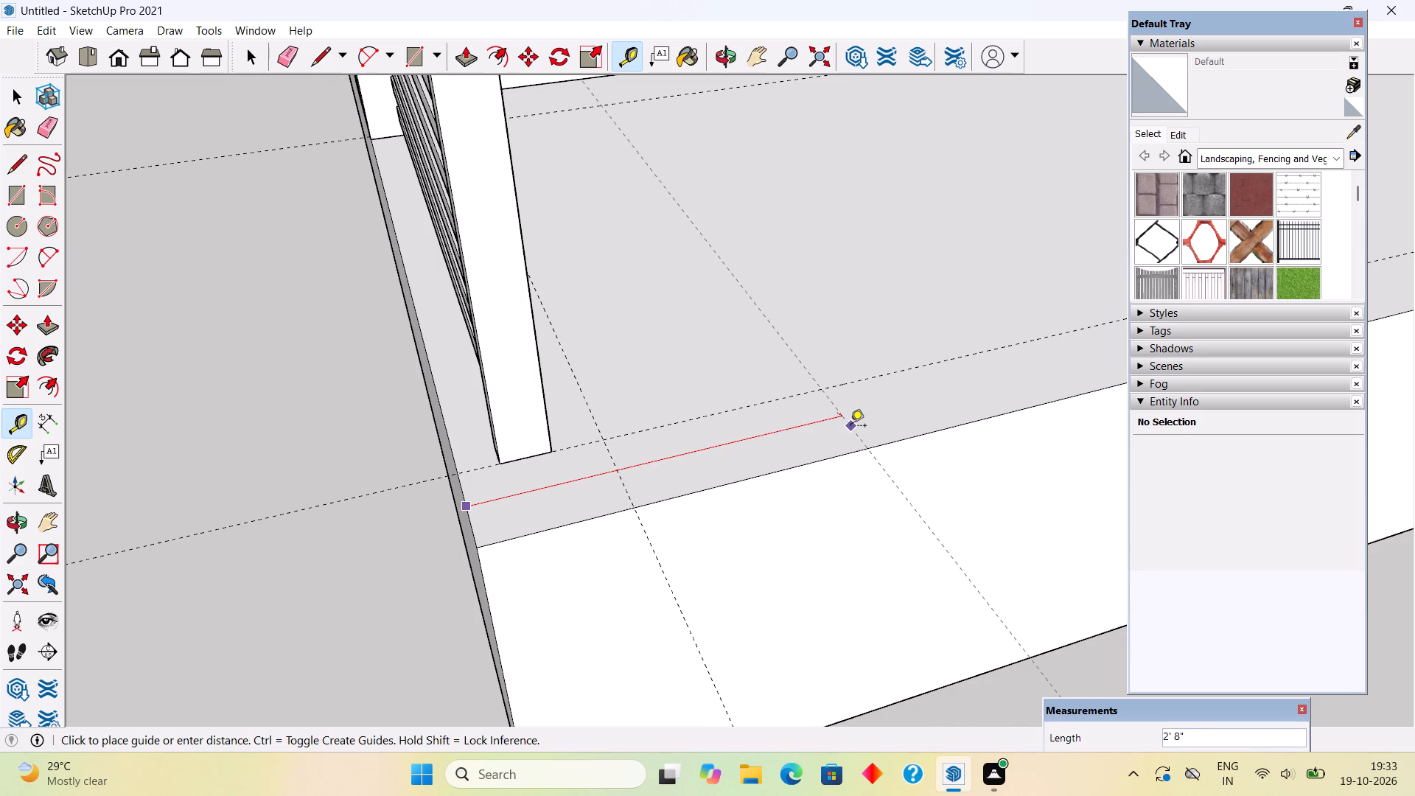
{"action": "type", "text": "4'"}
{"action": "key", "text": "Return"}
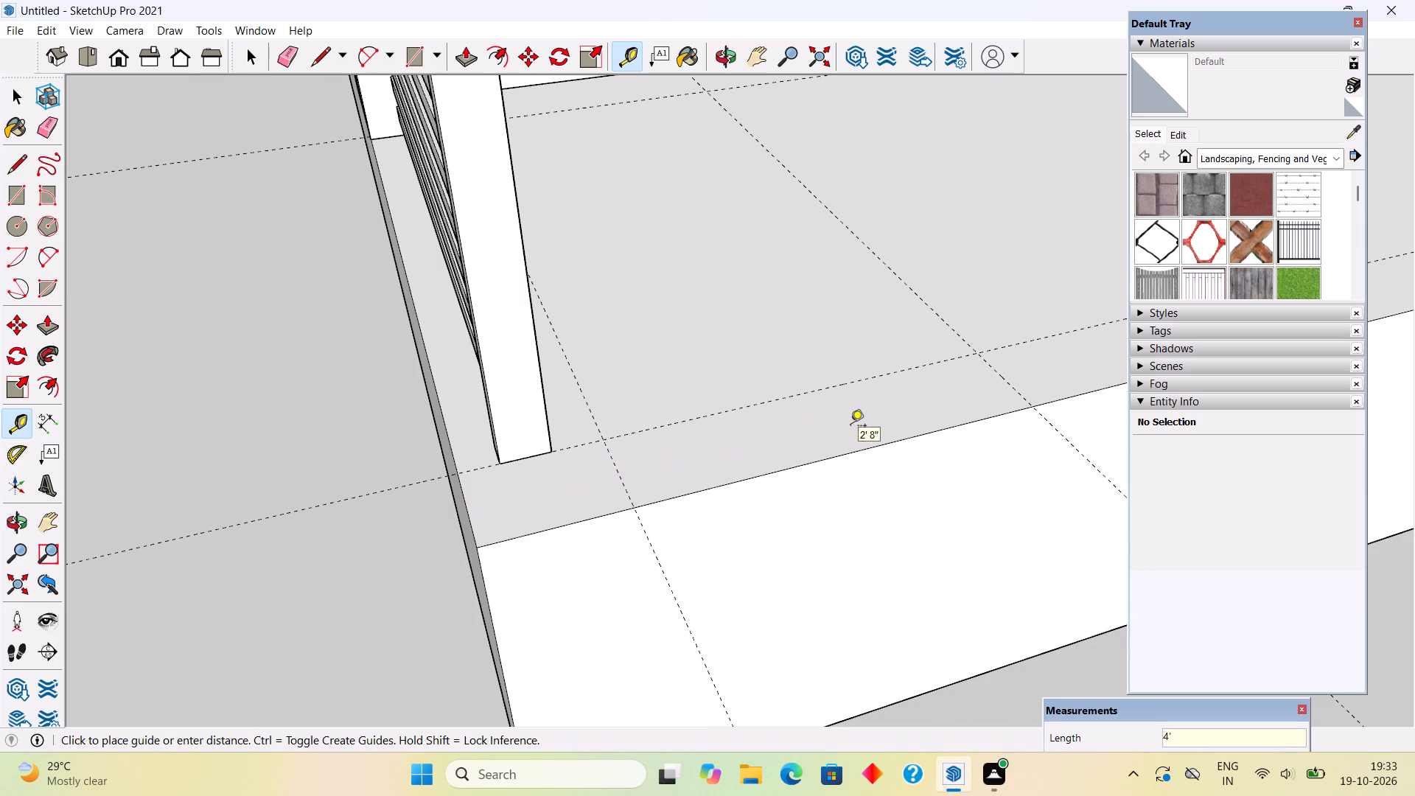
{"action": "key", "text": "space"}
Draw a 4' long rectangle on the slab's front corner, between the guide at the railing post and the front edge.
{"action": "type", "text": "er"}
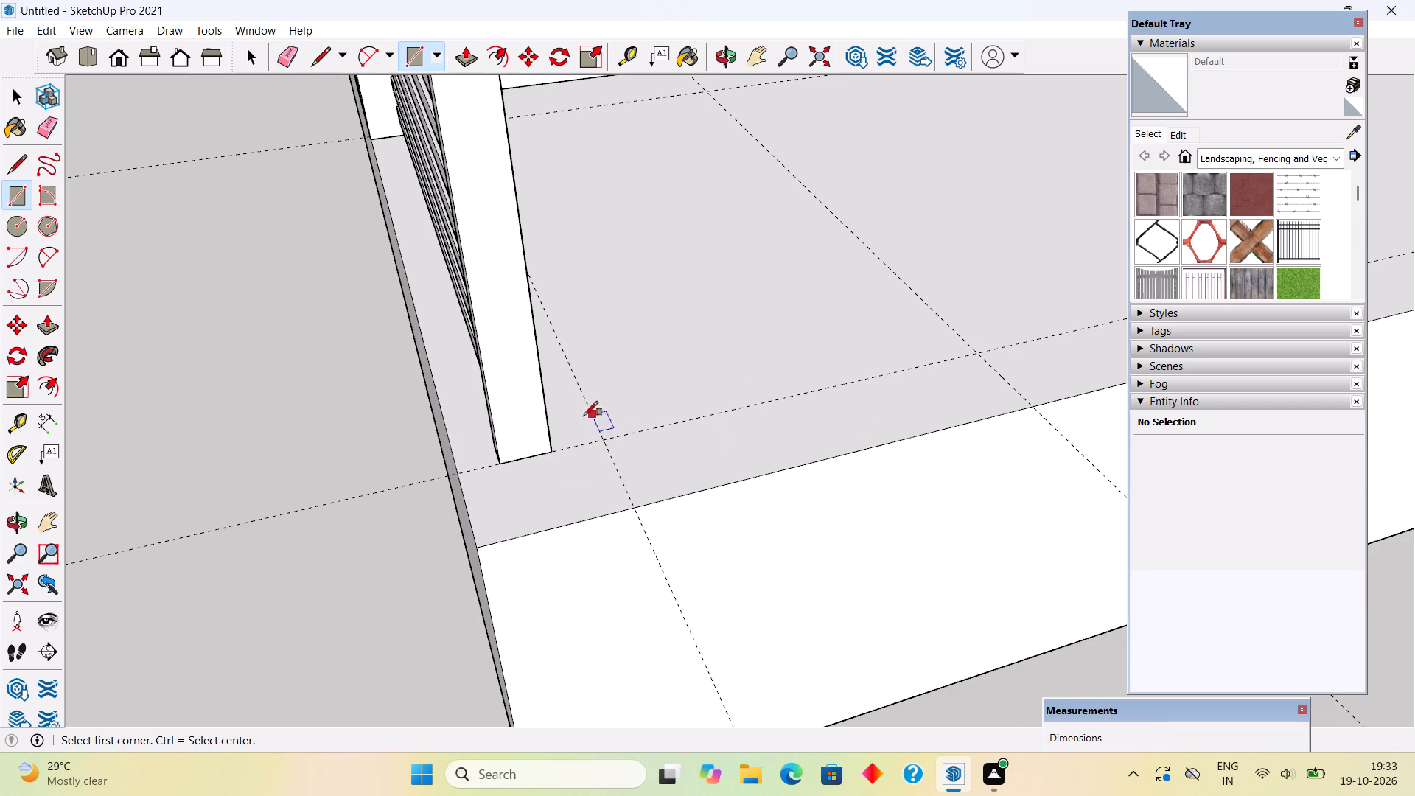
{"action": "left_click", "coordinate": [461, 477]}
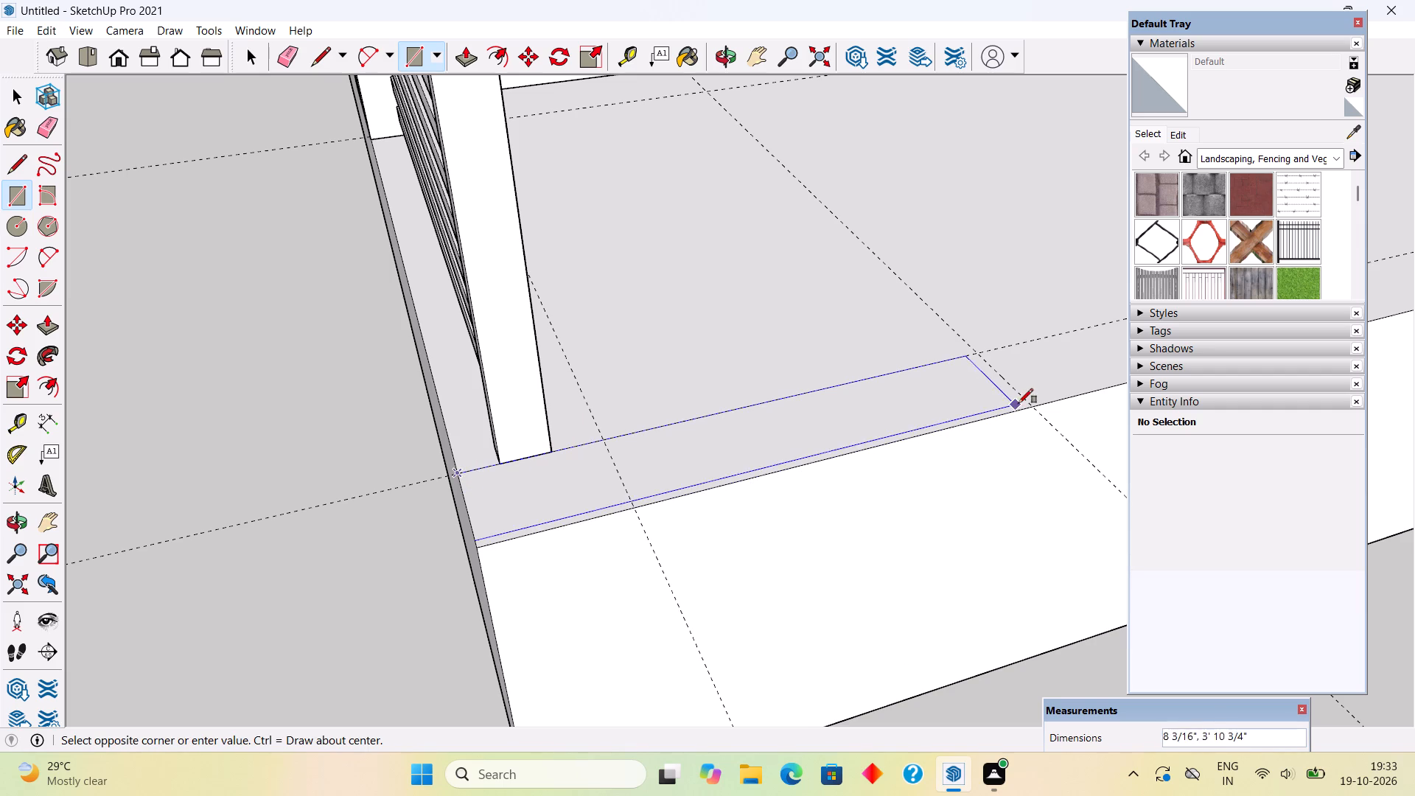
{"action": "left_click", "coordinate": [1030, 406]}
{"action": "scroll", "coordinate": [951, 468], "scroll_direction": "down", "scroll_amount": 17}
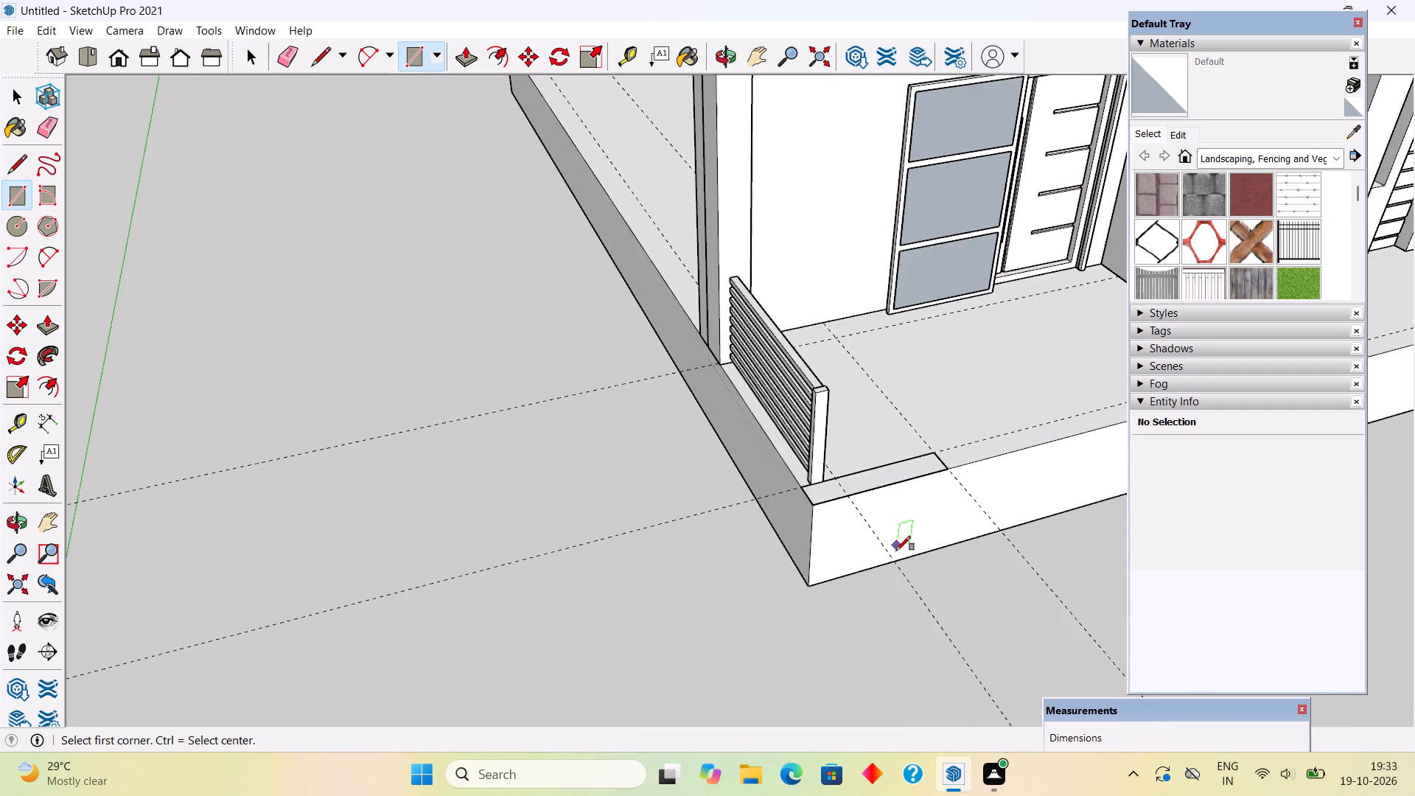
{"action": "scroll", "coordinate": [896, 551], "scroll_direction": "down", "scroll_amount": 10}
{"action": "middle_click_drag", "start_coordinate": [884, 565], "coordinate": [757, 352]}
{"action": "key", "text": "space"}
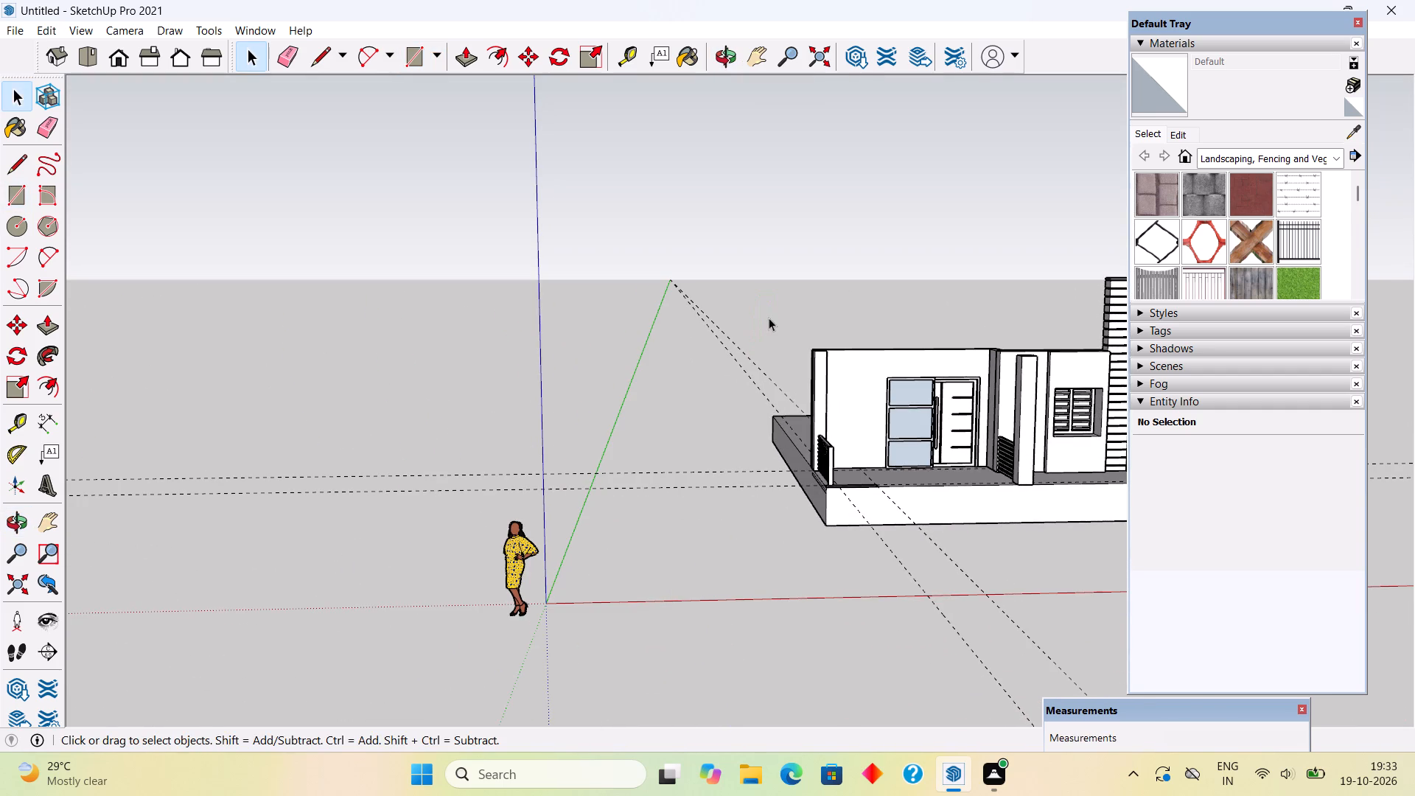
Push/Pull the corner rectangle up 16' to the top of the tall slatted column, forming a front wall.
{"action": "scroll", "coordinate": [814, 279], "scroll_direction": "down", "scroll_amount": 4}
{"action": "scroll", "coordinate": [814, 280], "scroll_direction": "up", "scroll_amount": 1}
{"action": "middle_click_drag", "start_coordinate": [815, 282], "coordinate": [816, 406]}
{"action": "scroll", "coordinate": [816, 406], "scroll_direction": "down", "scroll_amount": 2}
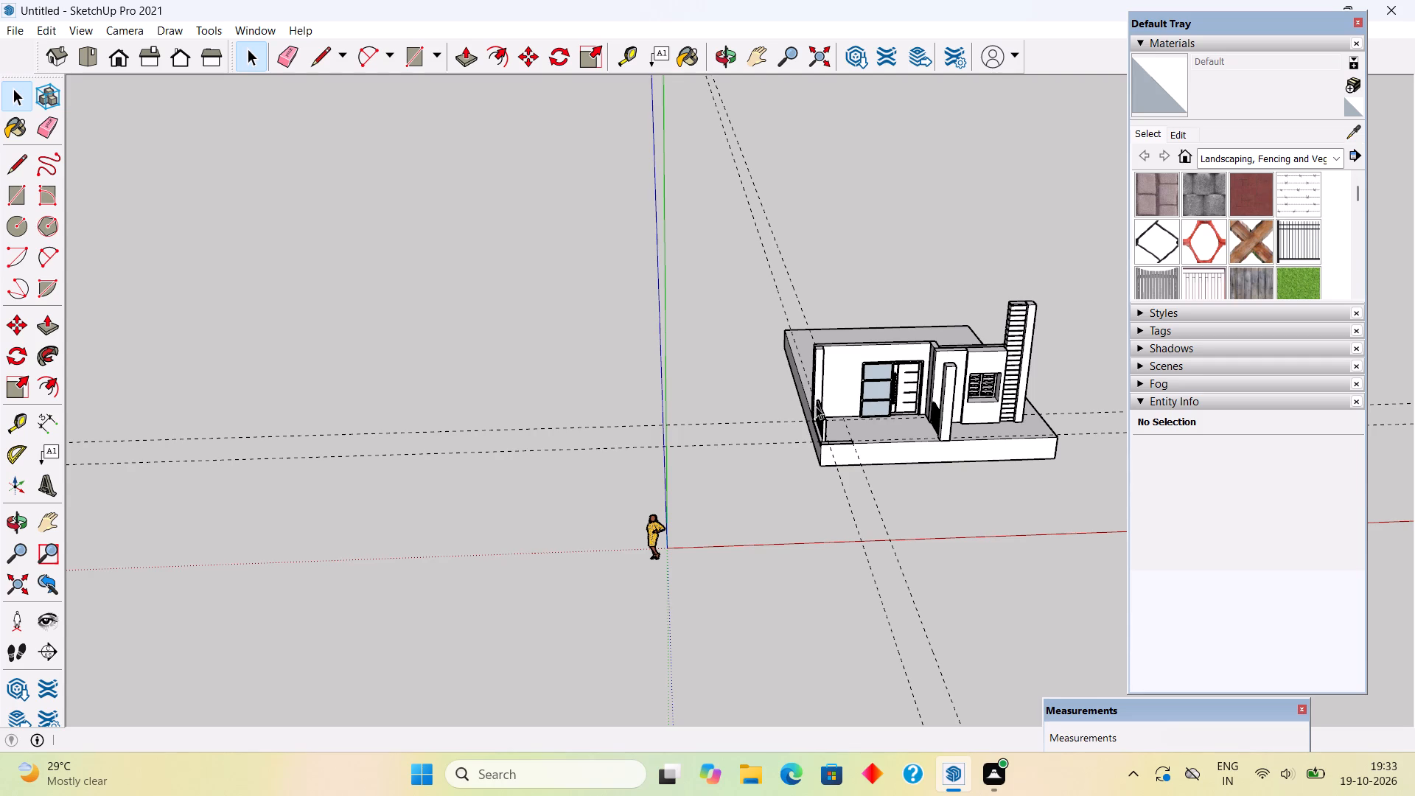
{"action": "scroll", "coordinate": [825, 398], "scroll_direction": "up", "scroll_amount": 13}
{"action": "middle_click_drag", "start_coordinate": [817, 483], "coordinate": [806, 530]}
{"action": "scroll", "coordinate": [806, 525], "scroll_direction": "up", "scroll_amount": 3}
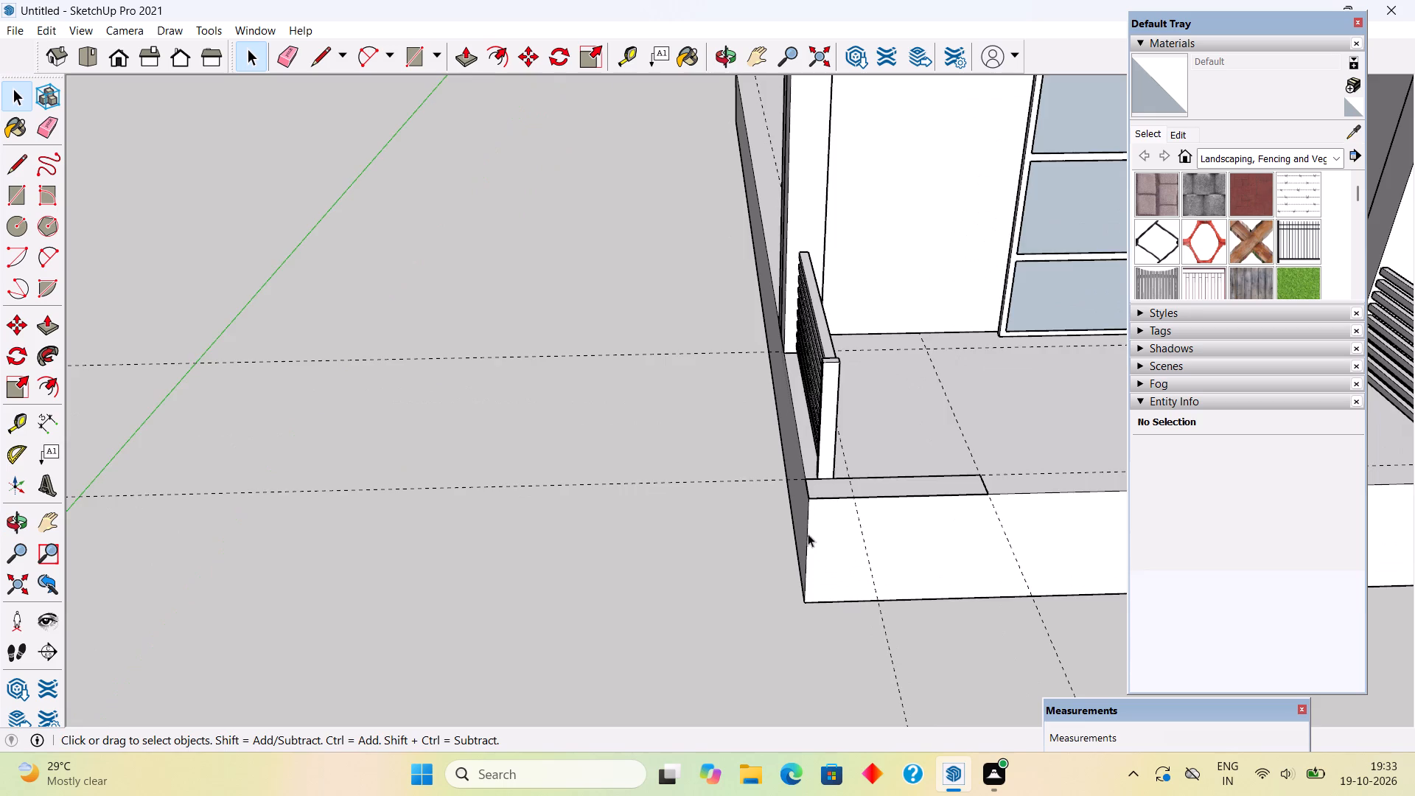
{"action": "scroll", "coordinate": [817, 519], "scroll_direction": "up", "scroll_amount": 7}
{"action": "left_click", "coordinate": [845, 460]}
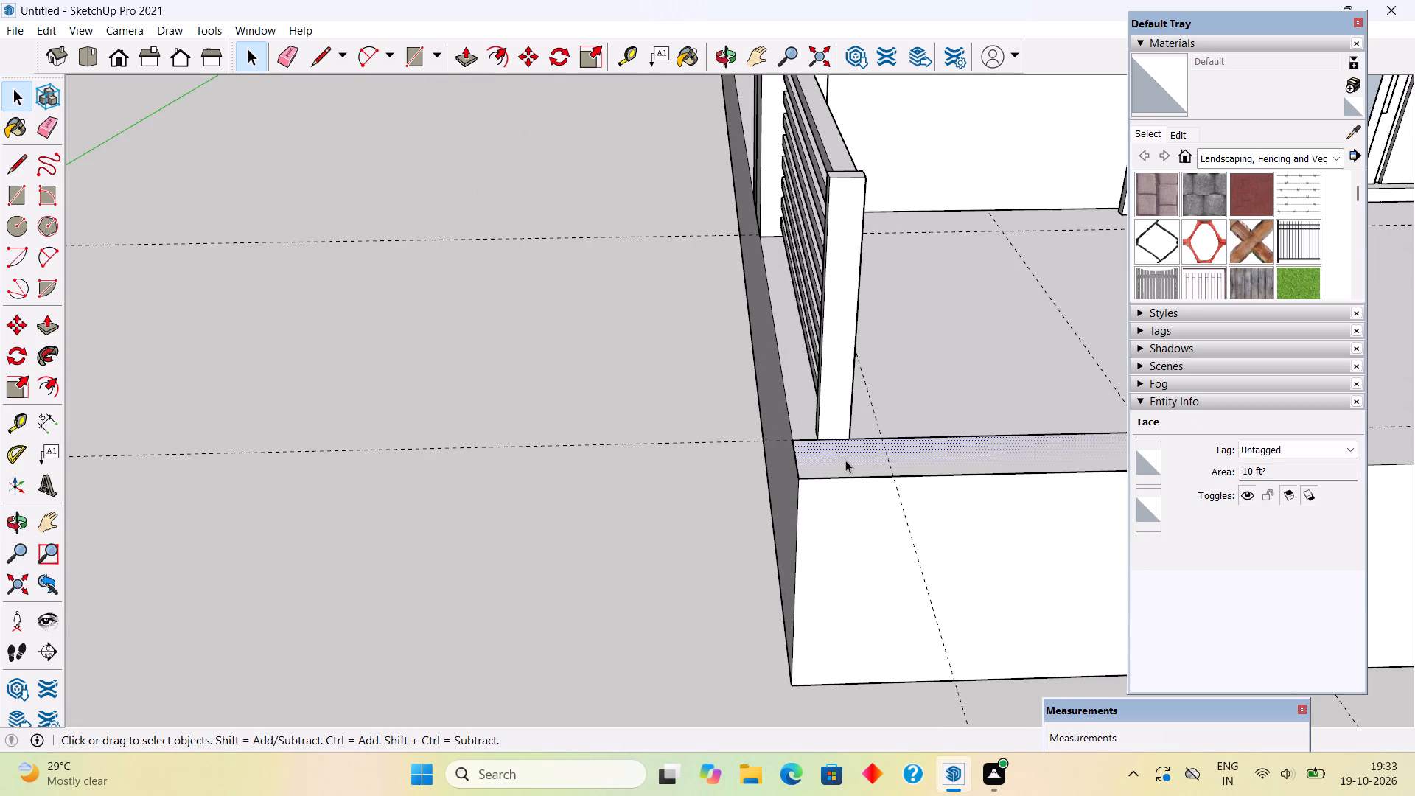
{"action": "key", "text": "p"}
{"action": "left_click", "coordinate": [845, 463]}
{"action": "scroll", "coordinate": [855, 432], "scroll_direction": "down", "scroll_amount": 6}
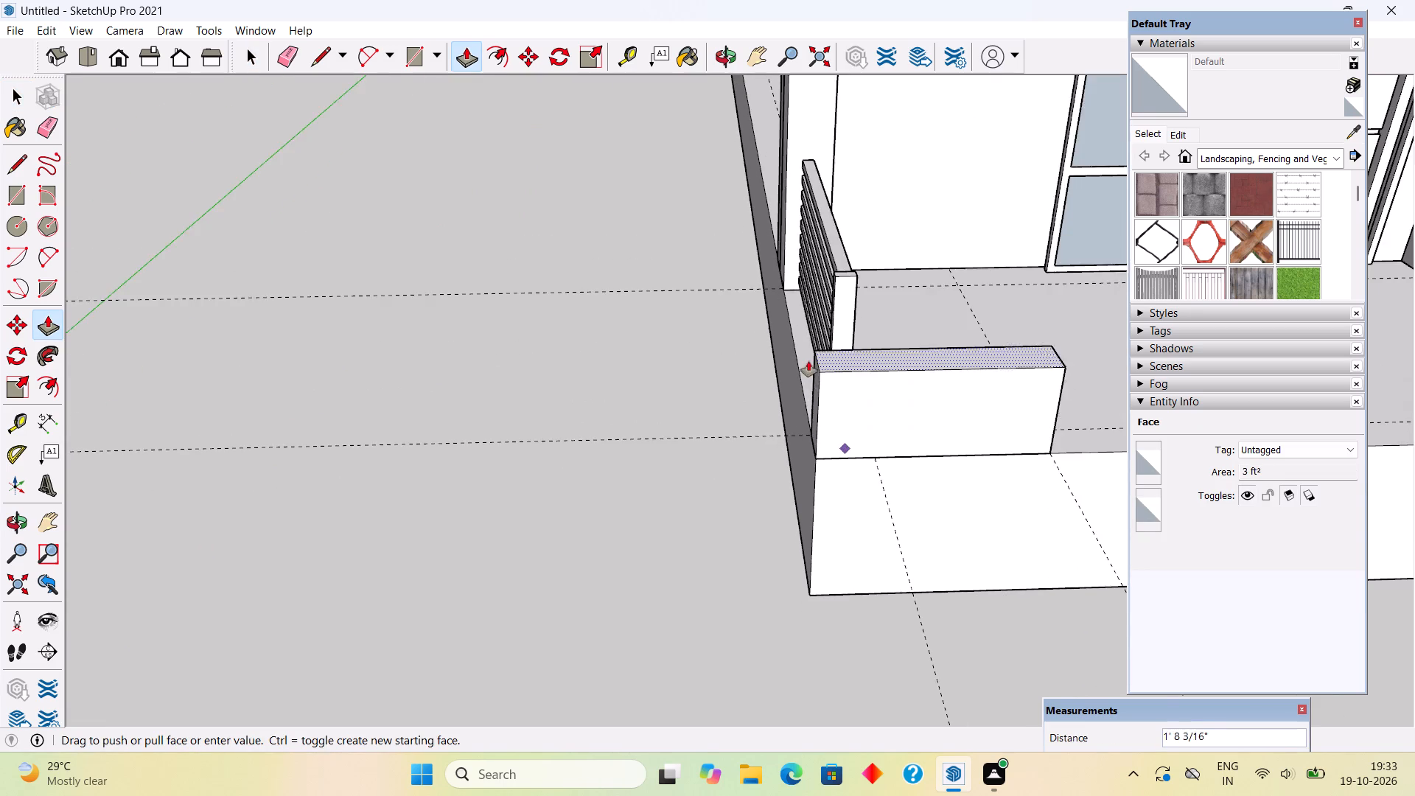
{"action": "scroll", "coordinate": [808, 361], "scroll_direction": "down", "scroll_amount": 17}
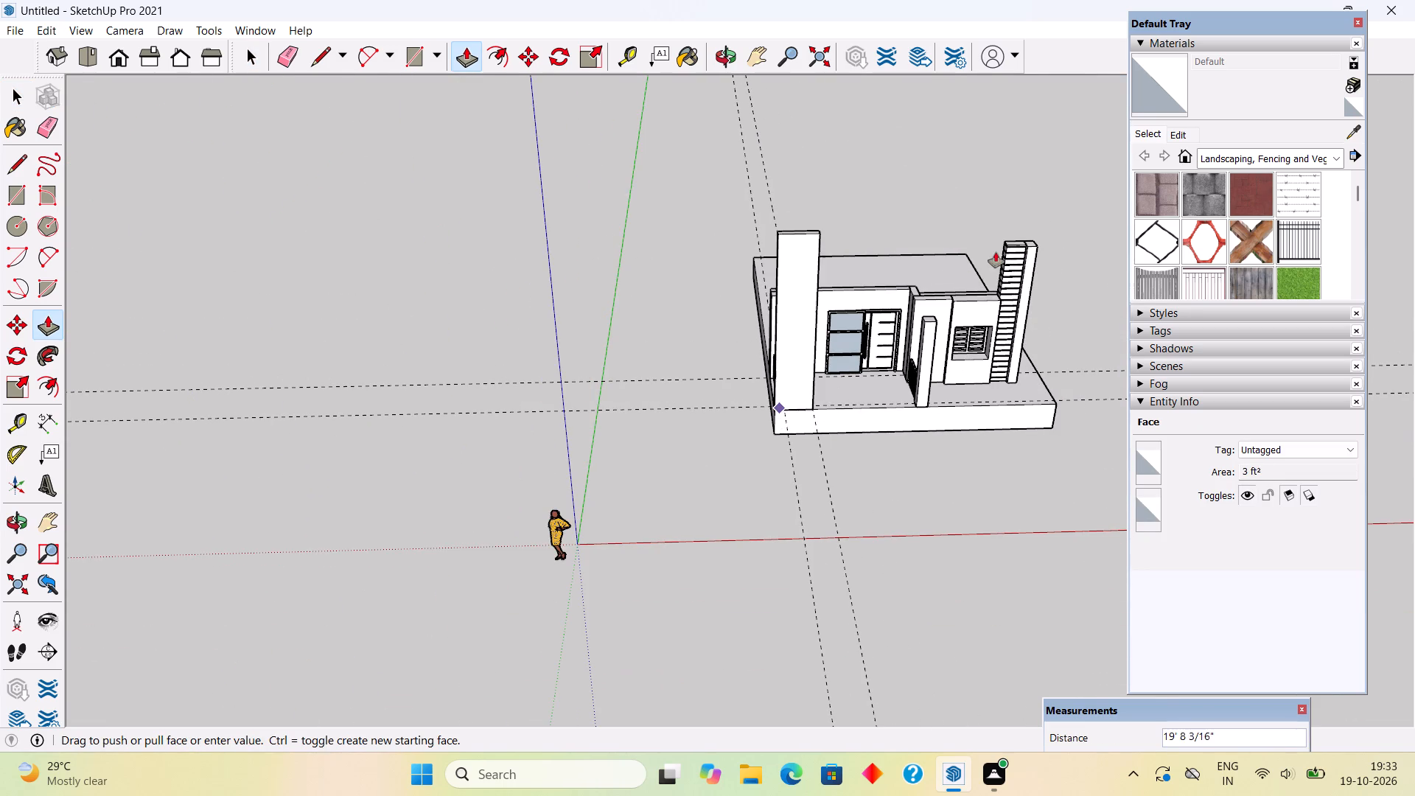
{"action": "left_click", "coordinate": [1020, 248]}
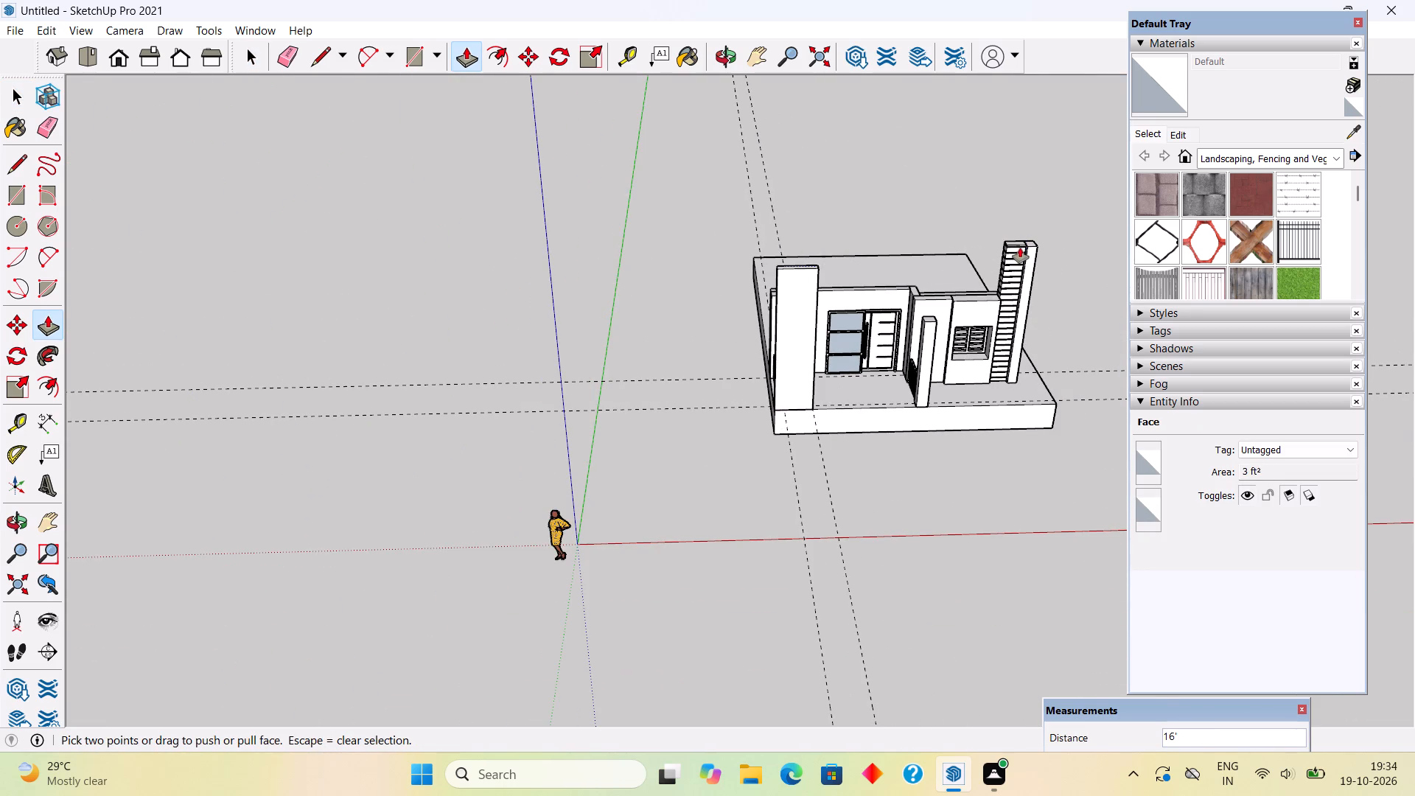
Make the whole 16' front wall at the slab's corner into a group.
{"action": "key", "text": "space"}
{"action": "scroll", "coordinate": [937, 400], "scroll_direction": "down", "scroll_amount": 3}
{"action": "middle_click_drag", "start_coordinate": [934, 394], "coordinate": [826, 155]}
{"action": "scroll", "coordinate": [808, 416], "scroll_direction": "up", "scroll_amount": 4}
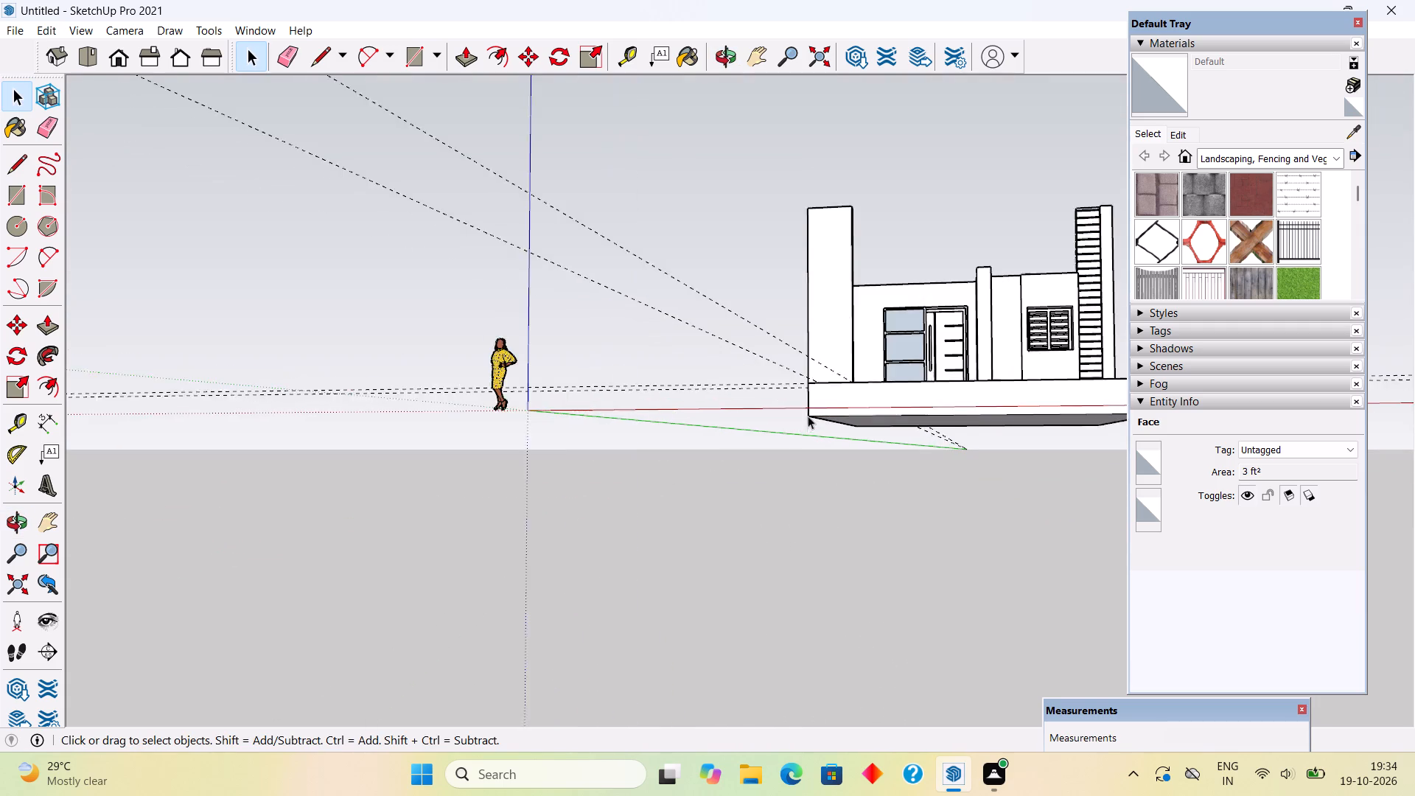
{"action": "scroll", "coordinate": [808, 416], "scroll_direction": "up", "scroll_amount": 1}
{"action": "middle_click_drag", "start_coordinate": [823, 323], "coordinate": [1041, 405]}
{"action": "scroll", "coordinate": [804, 282], "scroll_direction": "up", "scroll_amount": 5}
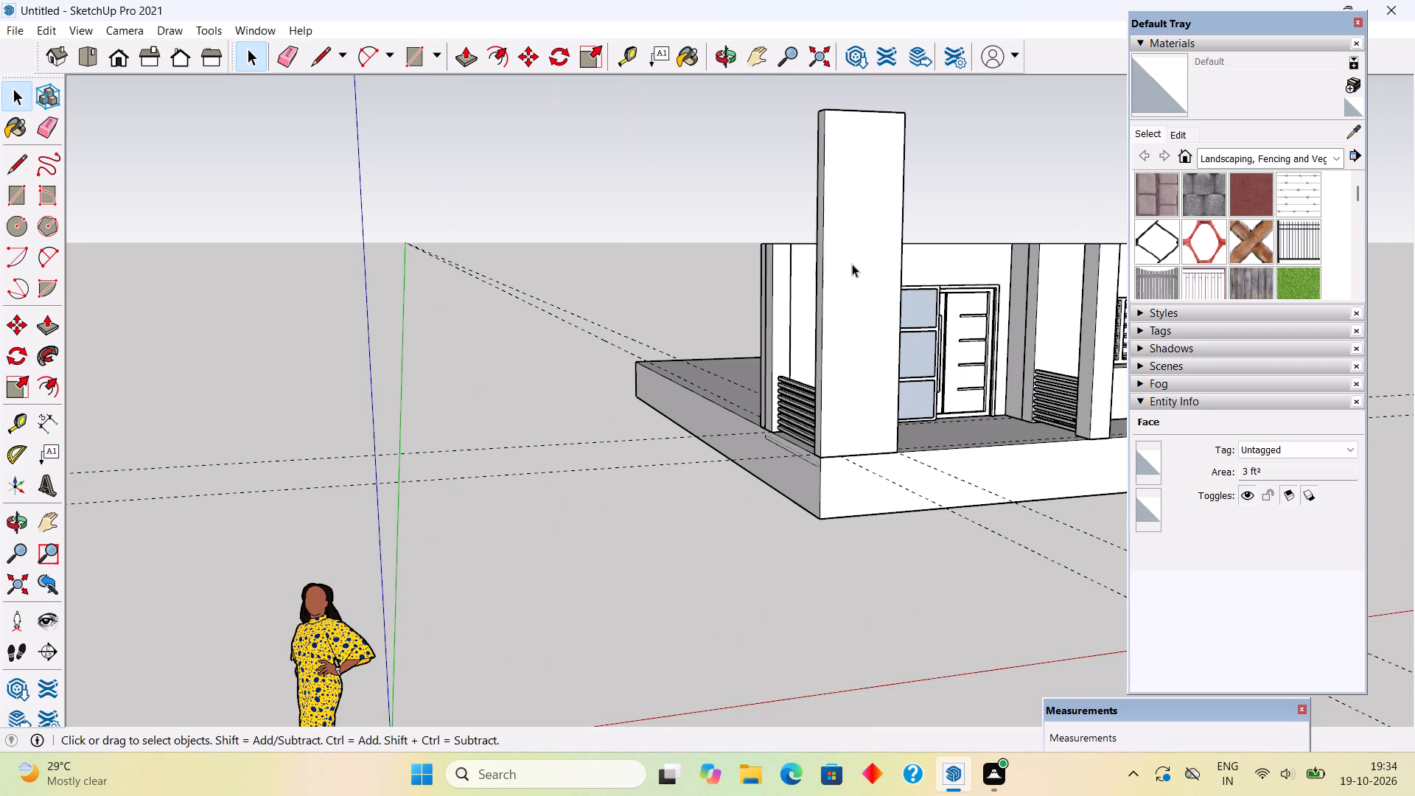
{"action": "middle_click_drag", "start_coordinate": [820, 200], "coordinate": [903, 301]}
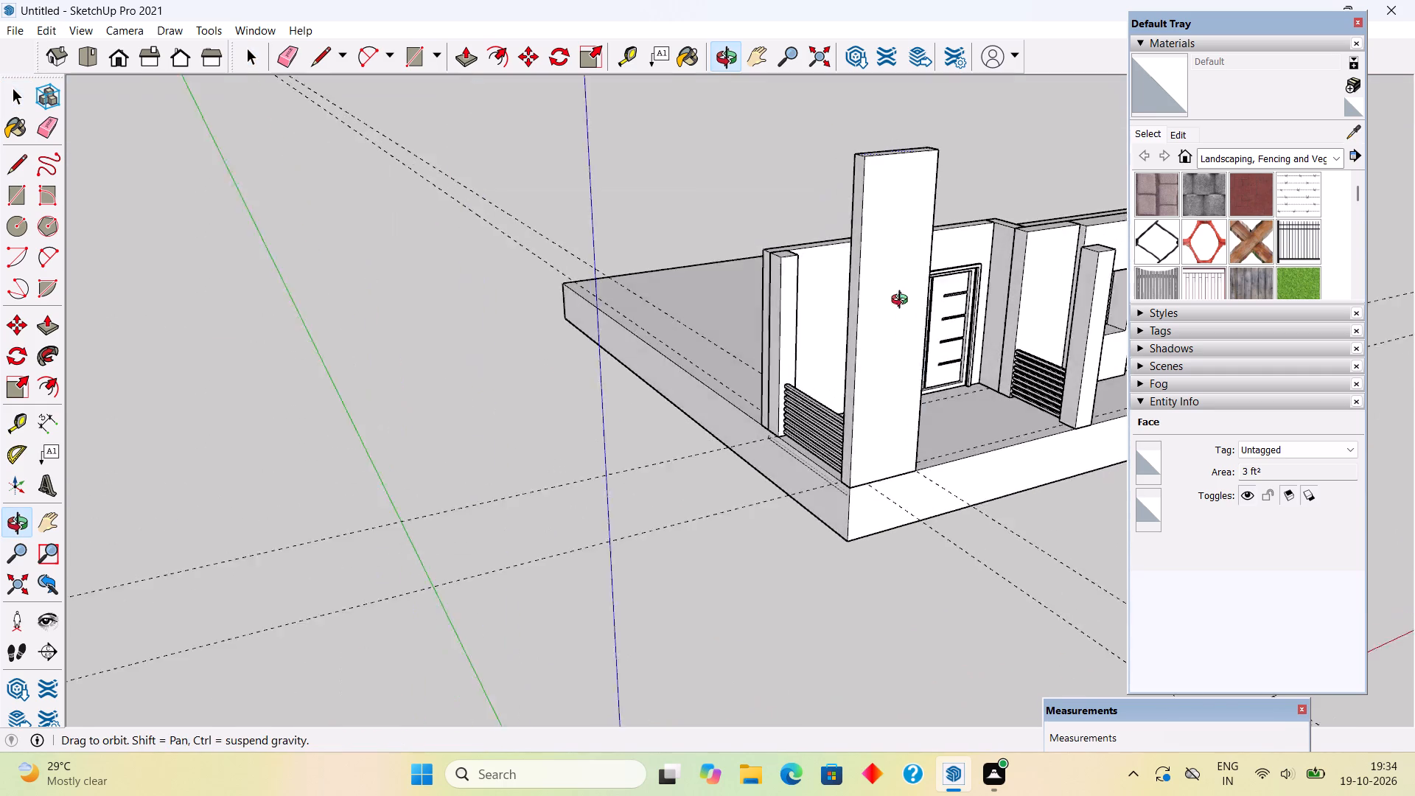
{"action": "middle_click_drag", "start_coordinate": [903, 301], "coordinate": [951, 301]}
{"action": "scroll", "coordinate": [957, 172], "scroll_direction": "up", "scroll_amount": 1}
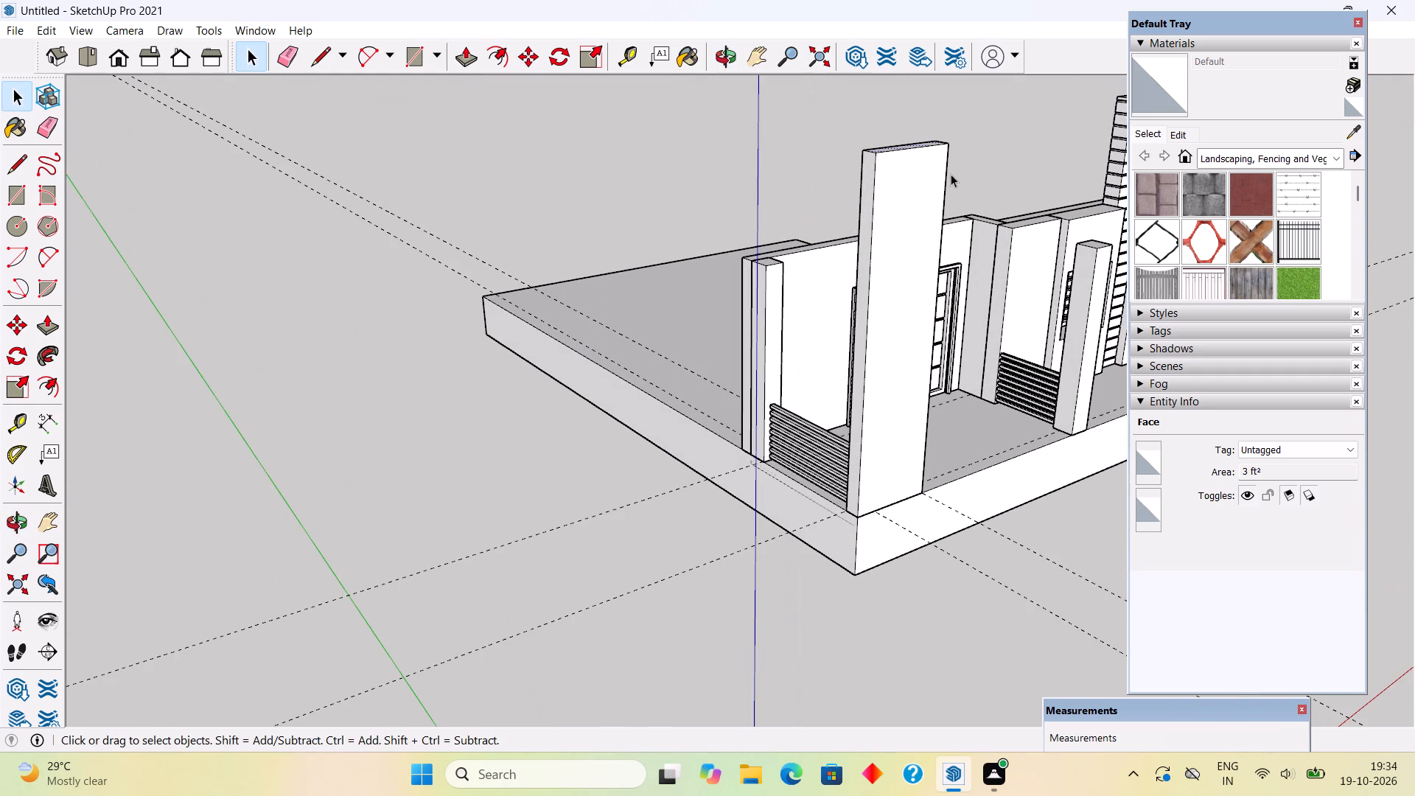
{"action": "triple_click", "coordinate": [908, 270]}
{"action": "right_click", "coordinate": [908, 270]}
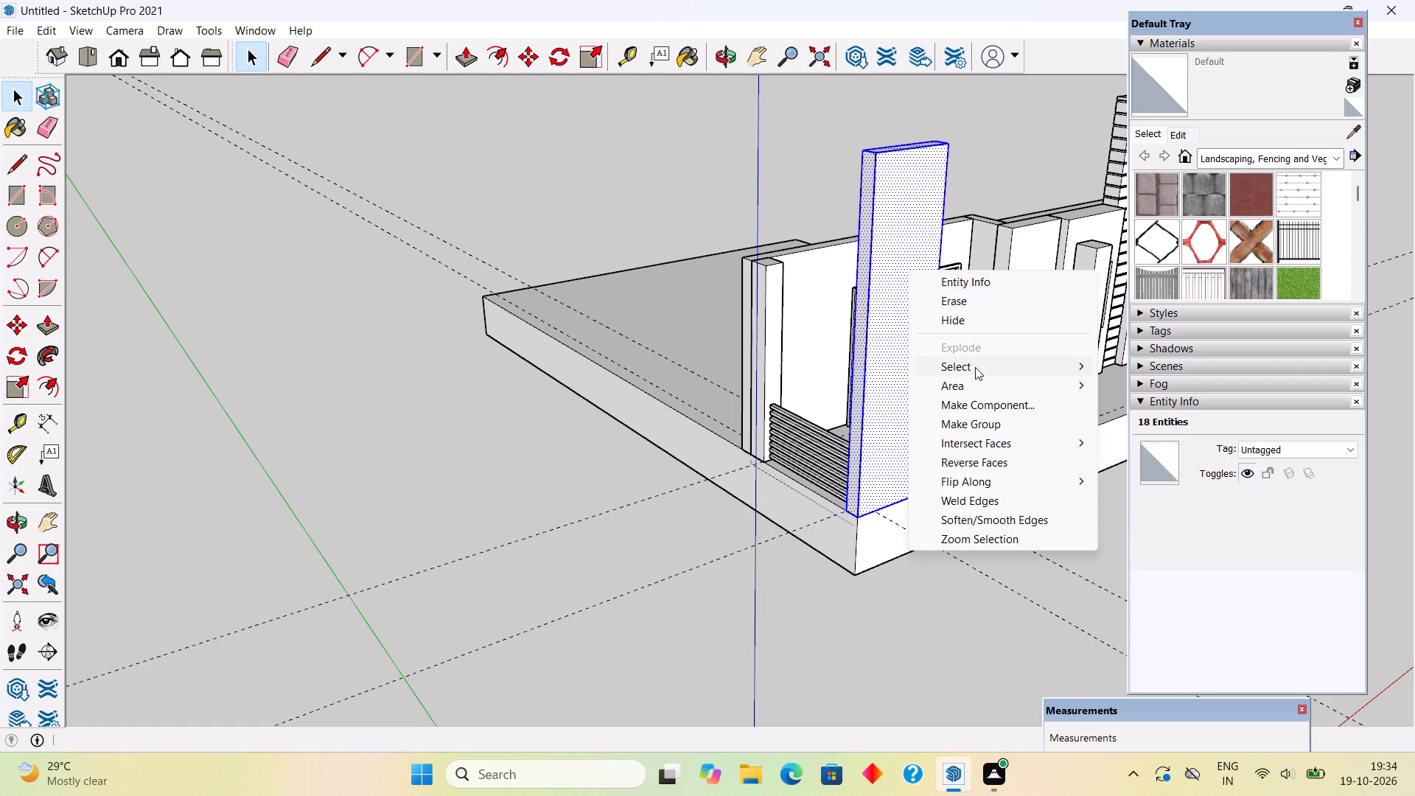
{"action": "left_click", "coordinate": [990, 414]}
{"action": "left_click", "coordinate": [960, 158]}
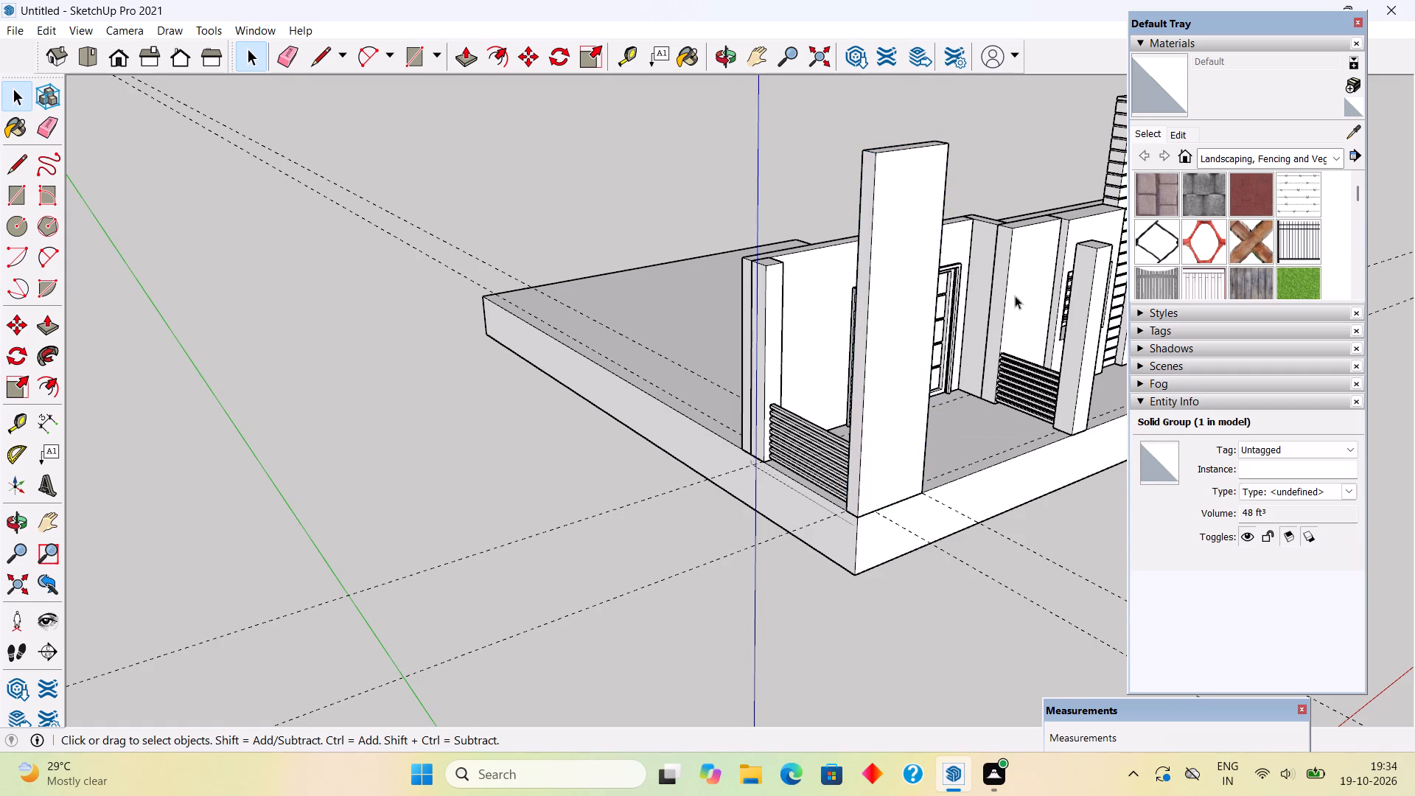
Measure the height of a slat and the gap between slats near the top of the tall slatted column.
{"action": "middle_click_drag", "start_coordinate": [744, 364], "coordinate": [647, 374]}
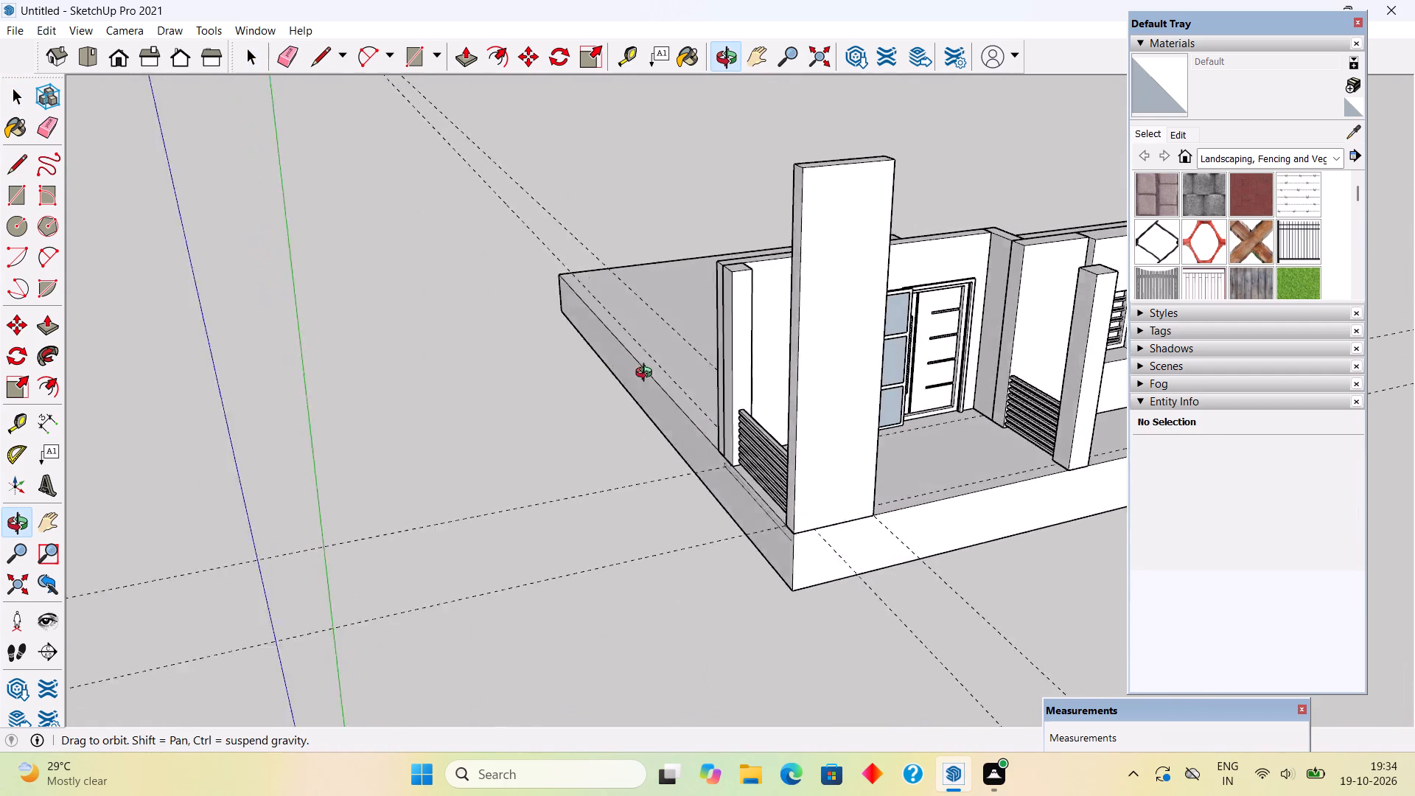
{"action": "middle_click_drag", "start_coordinate": [647, 374], "coordinate": [601, 367]}
{"action": "middle_click_drag", "start_coordinate": [666, 330], "coordinate": [662, 327]}
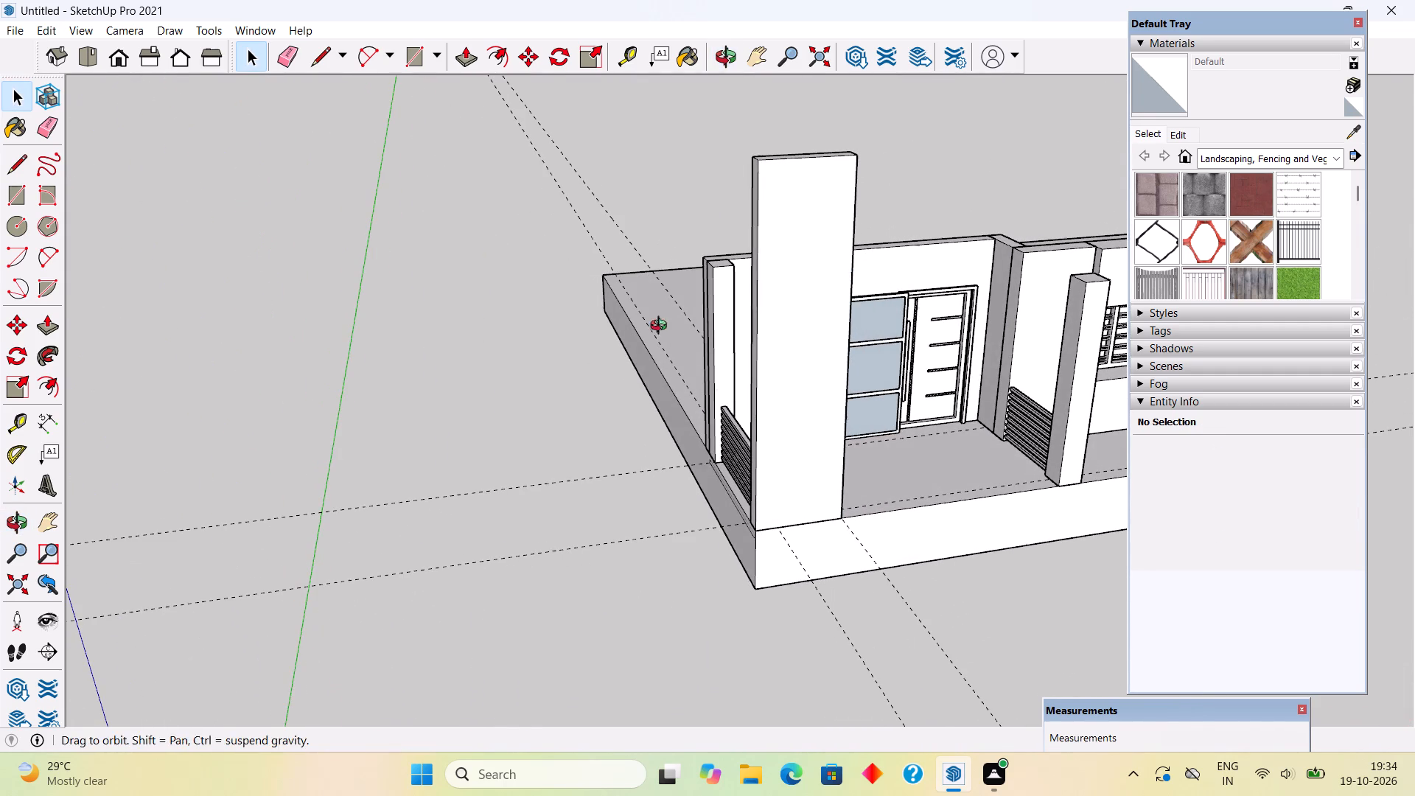
{"action": "middle_click_drag", "start_coordinate": [662, 327], "coordinate": [612, 284]}
{"action": "scroll", "coordinate": [612, 284], "scroll_direction": "up", "scroll_amount": 1}
{"action": "scroll", "coordinate": [612, 284], "scroll_direction": "down", "scroll_amount": 4}
{"action": "scroll", "coordinate": [1078, 176], "scroll_direction": "up", "scroll_amount": 5}
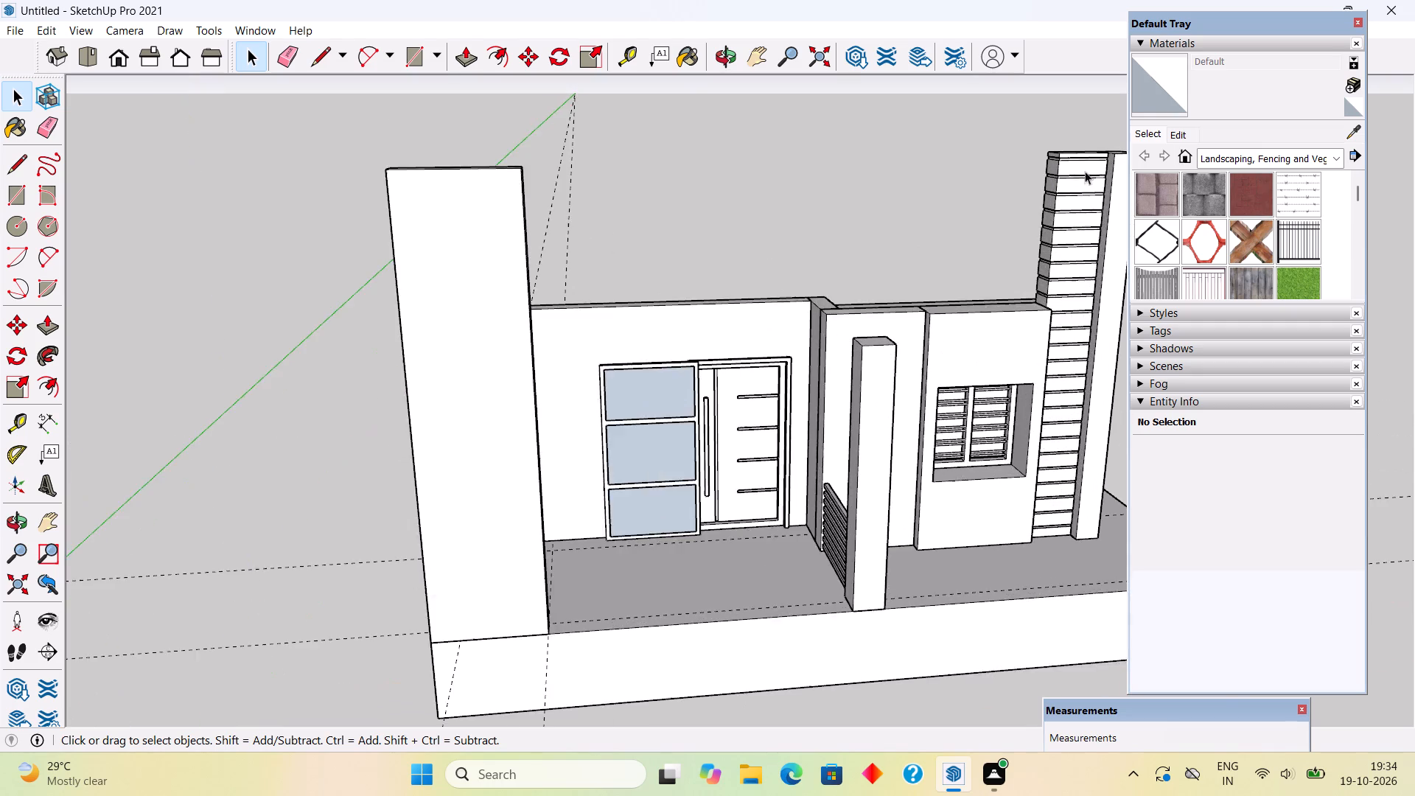
{"action": "scroll", "coordinate": [1099, 157], "scroll_direction": "up", "scroll_amount": 14}
{"action": "middle_click_drag", "start_coordinate": [1039, 125], "coordinate": [962, 107]}
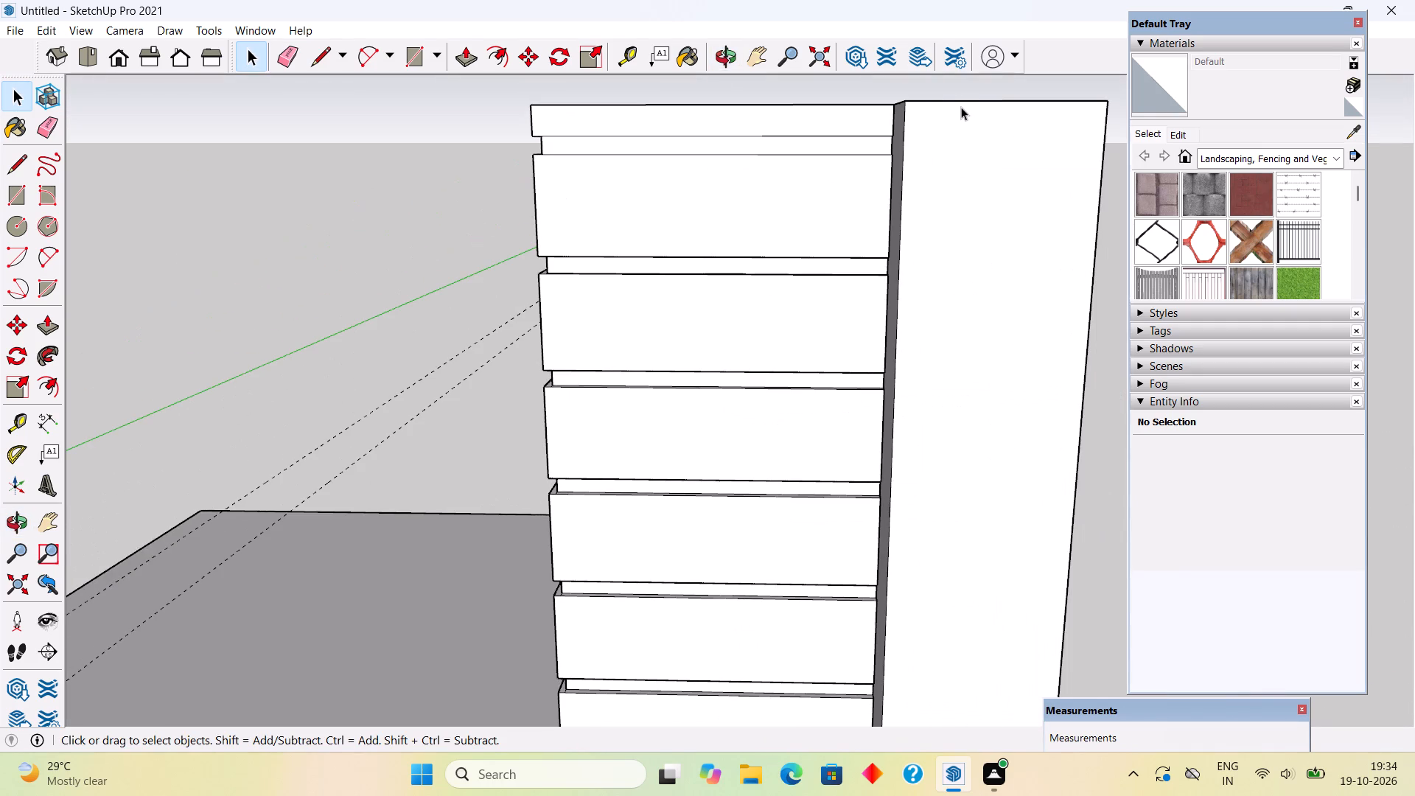
{"action": "key", "text": "t"}
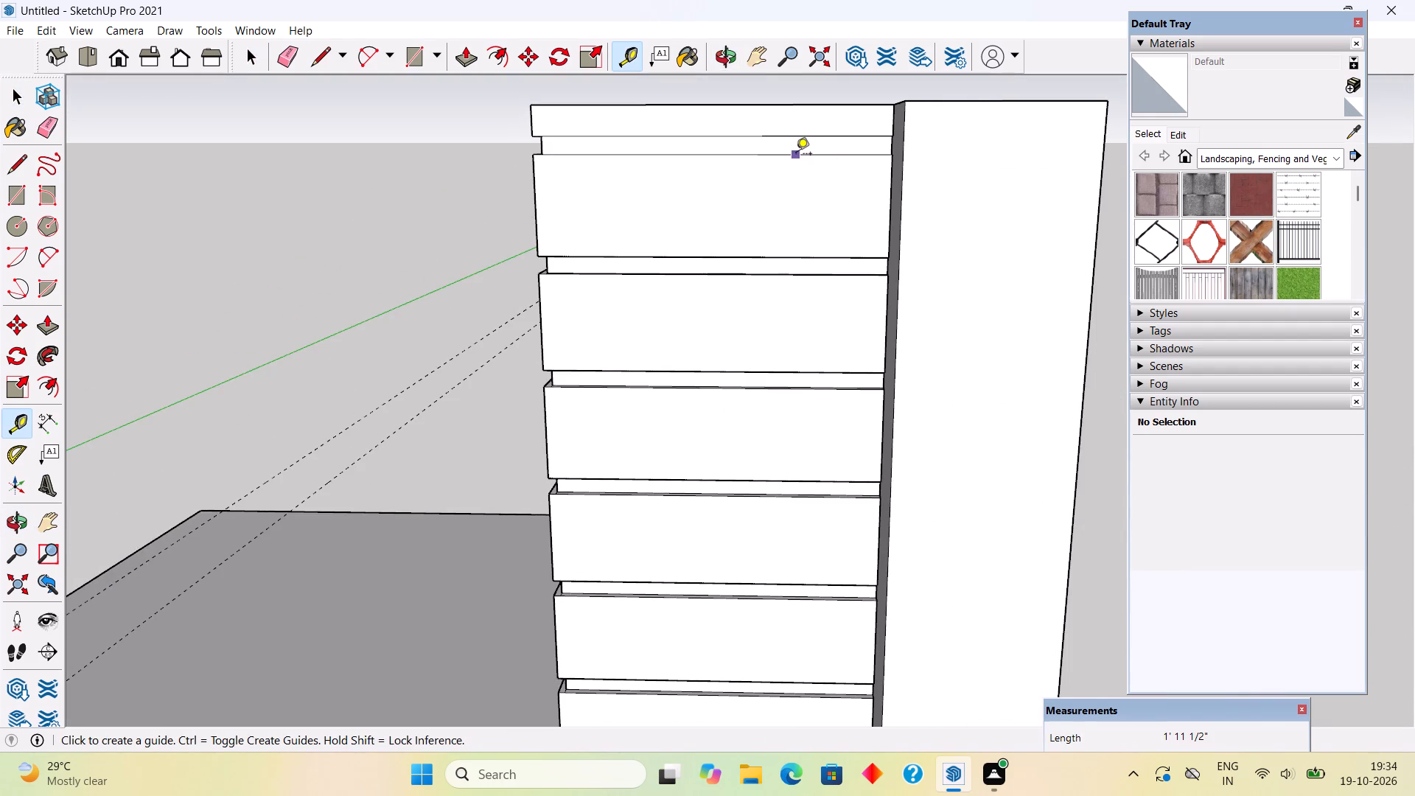
{"action": "left_click", "coordinate": [796, 155]}
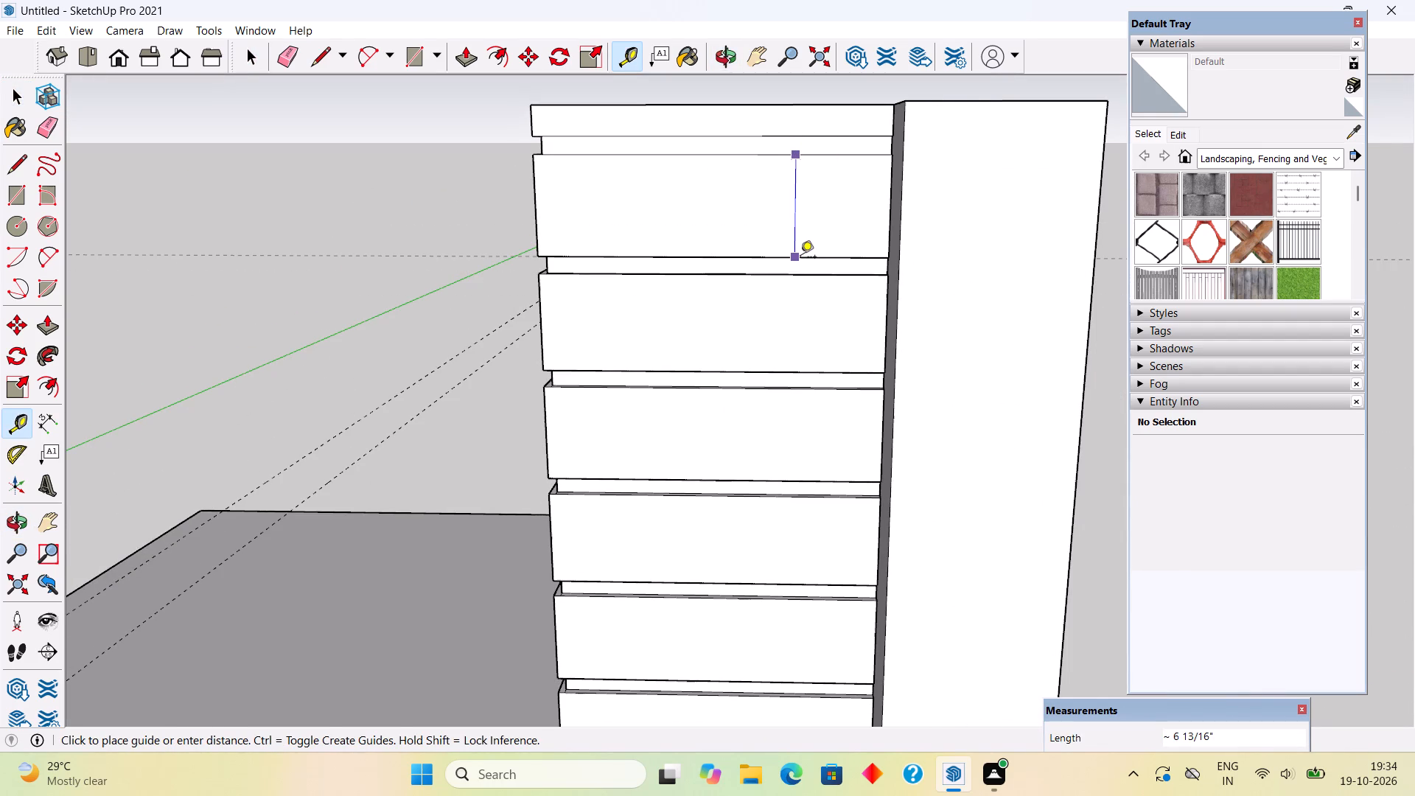
{"action": "scroll", "coordinate": [800, 258], "scroll_direction": "up", "scroll_amount": 9}
{"action": "scroll", "coordinate": [800, 258], "scroll_direction": "down", "scroll_amount": 3}
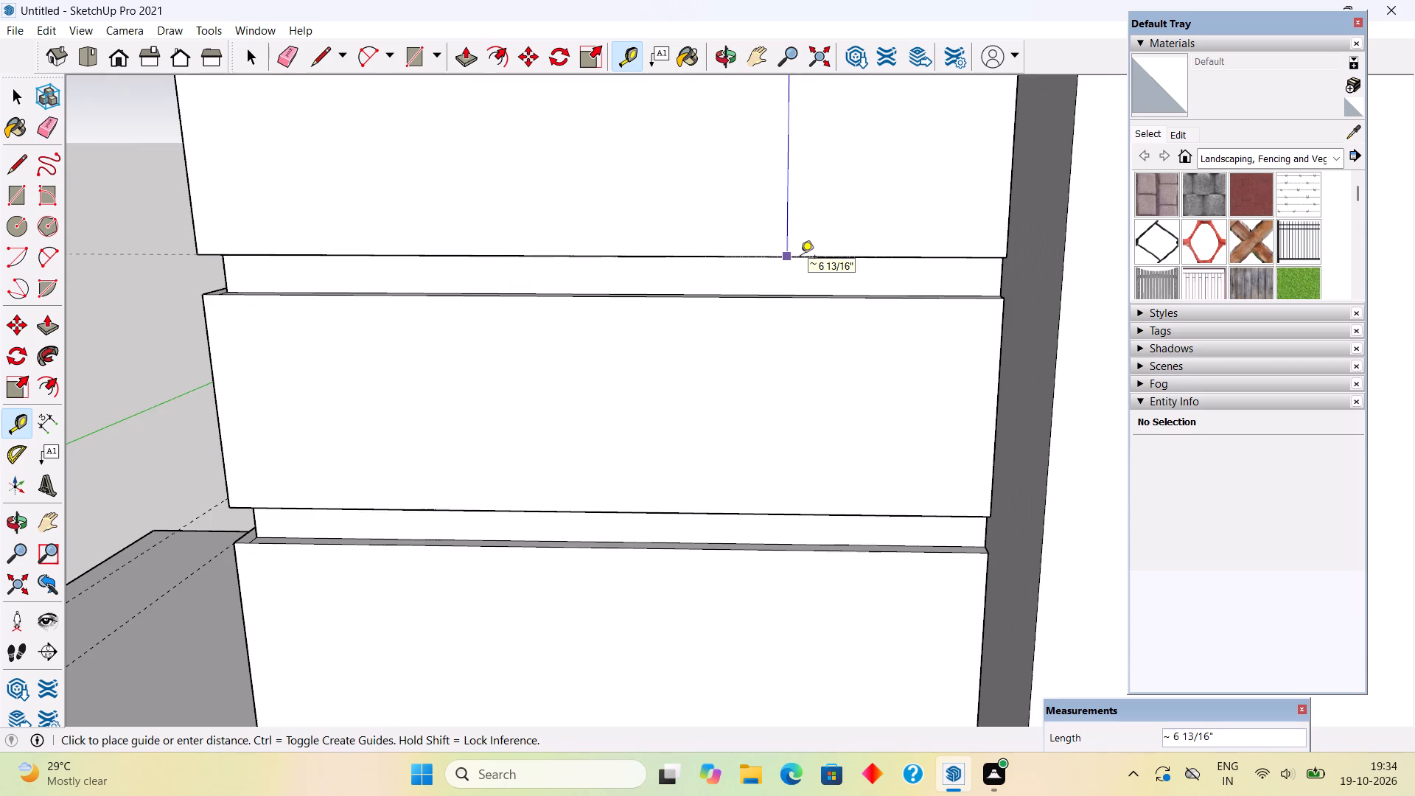
{"action": "scroll", "coordinate": [800, 258], "scroll_direction": "down", "scroll_amount": 7}
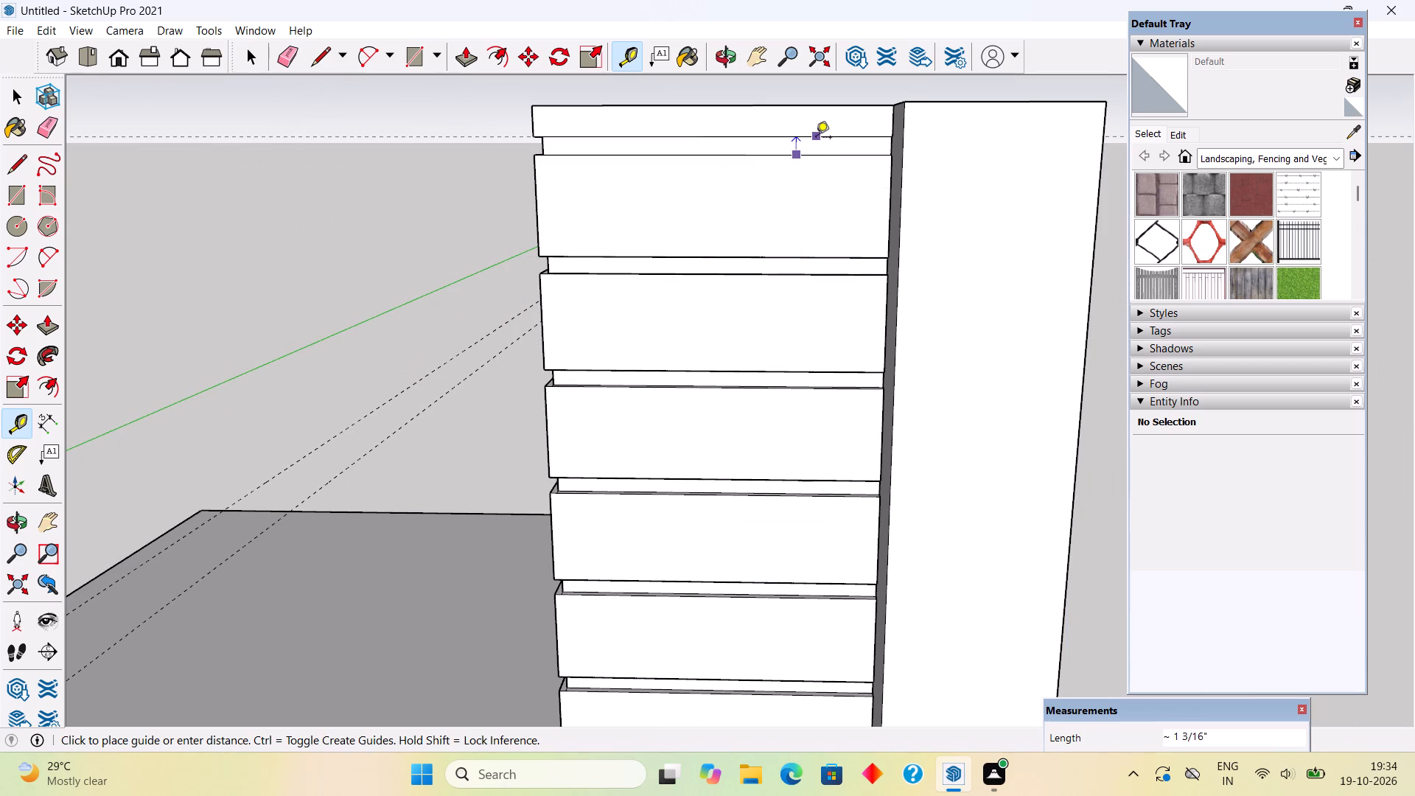
{"action": "key", "text": "space"}
Isolate the front wall group by inverting its selection and hiding everything else in the model.
{"action": "scroll", "coordinate": [816, 138], "scroll_direction": "down", "scroll_amount": 20}
{"action": "scroll", "coordinate": [816, 138], "scroll_direction": "down", "scroll_amount": 1}
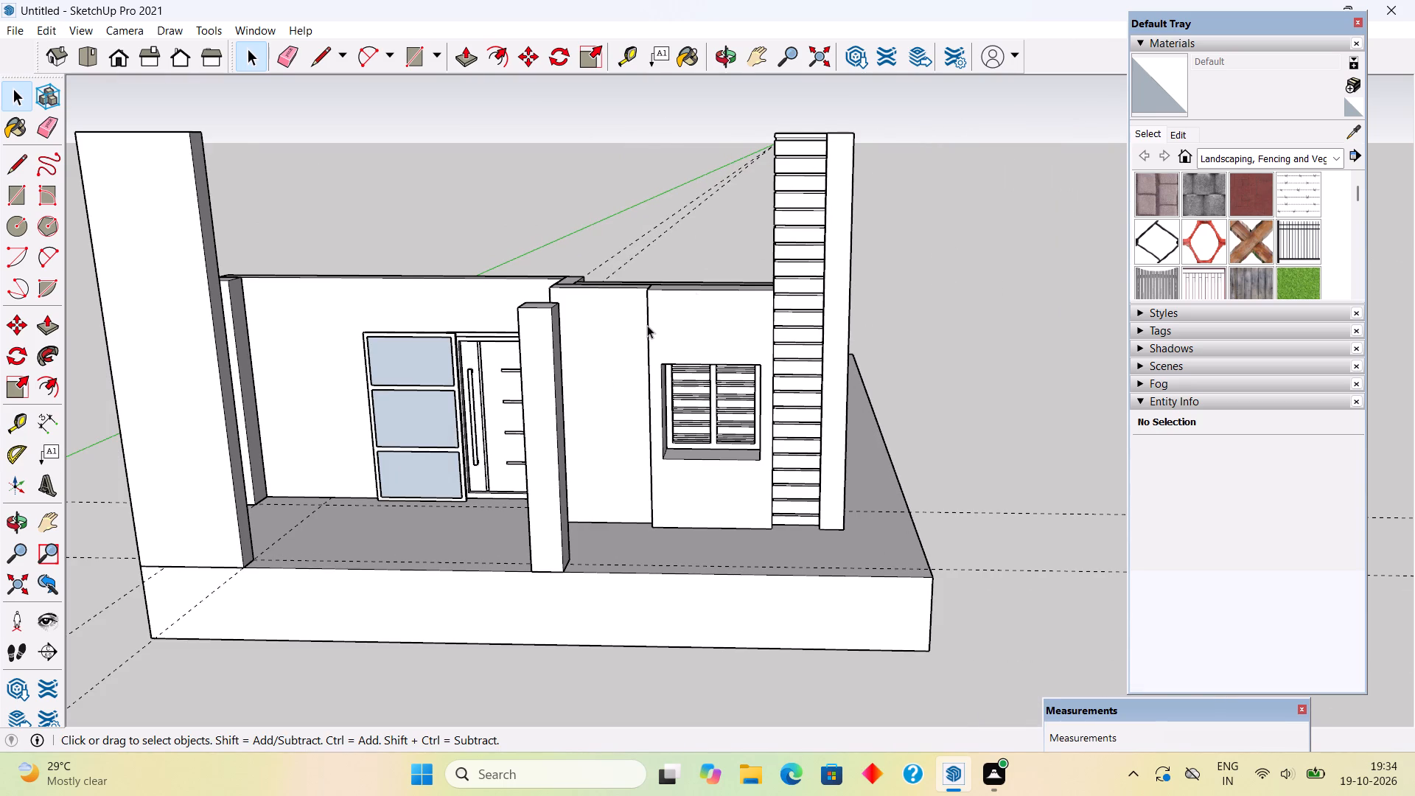
{"action": "scroll", "coordinate": [647, 325], "scroll_direction": "down", "scroll_amount": 4}
{"action": "scroll", "coordinate": [307, 347], "scroll_direction": "down", "scroll_amount": 3}
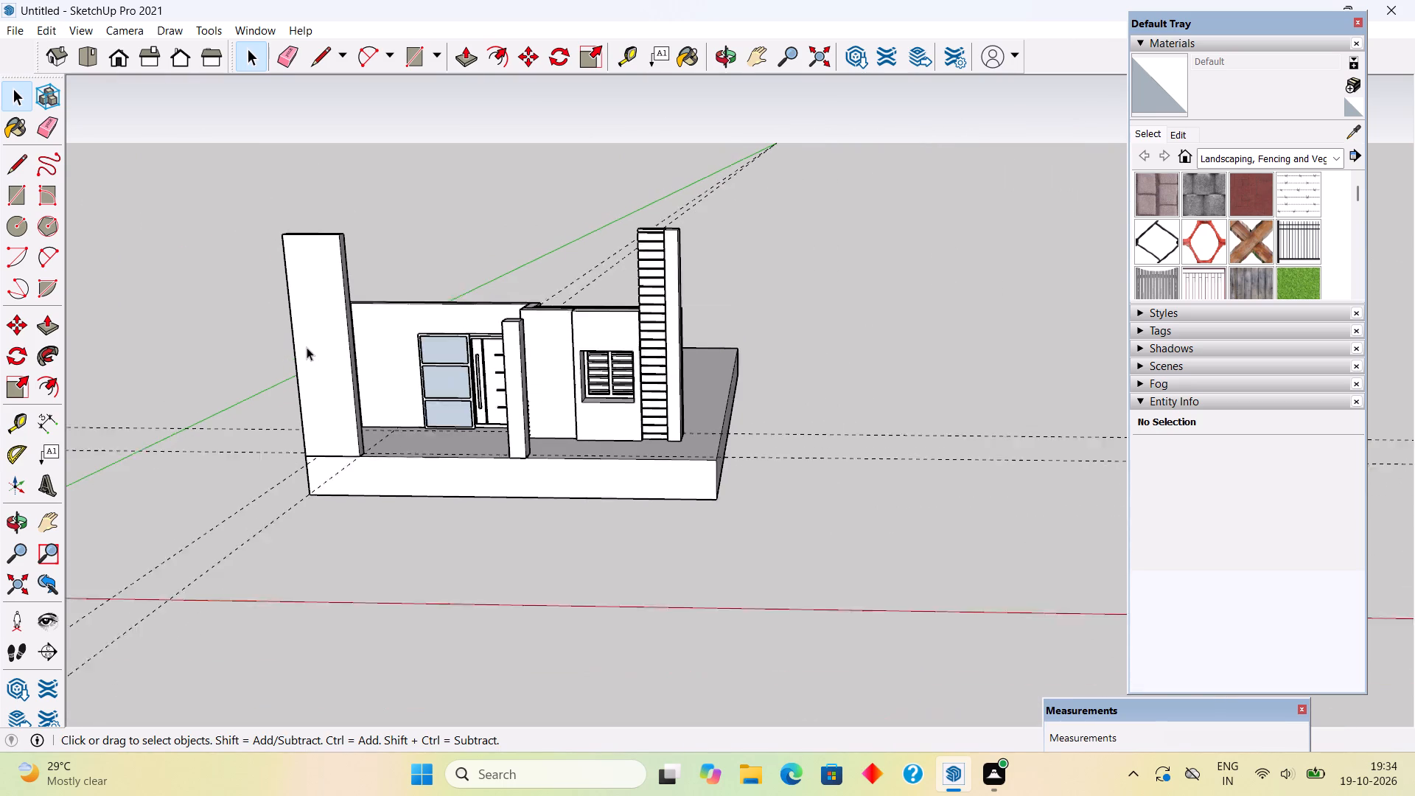
{"action": "scroll", "coordinate": [307, 347], "scroll_direction": "down", "scroll_amount": 1}
{"action": "scroll", "coordinate": [272, 331], "scroll_direction": "up", "scroll_amount": 5}
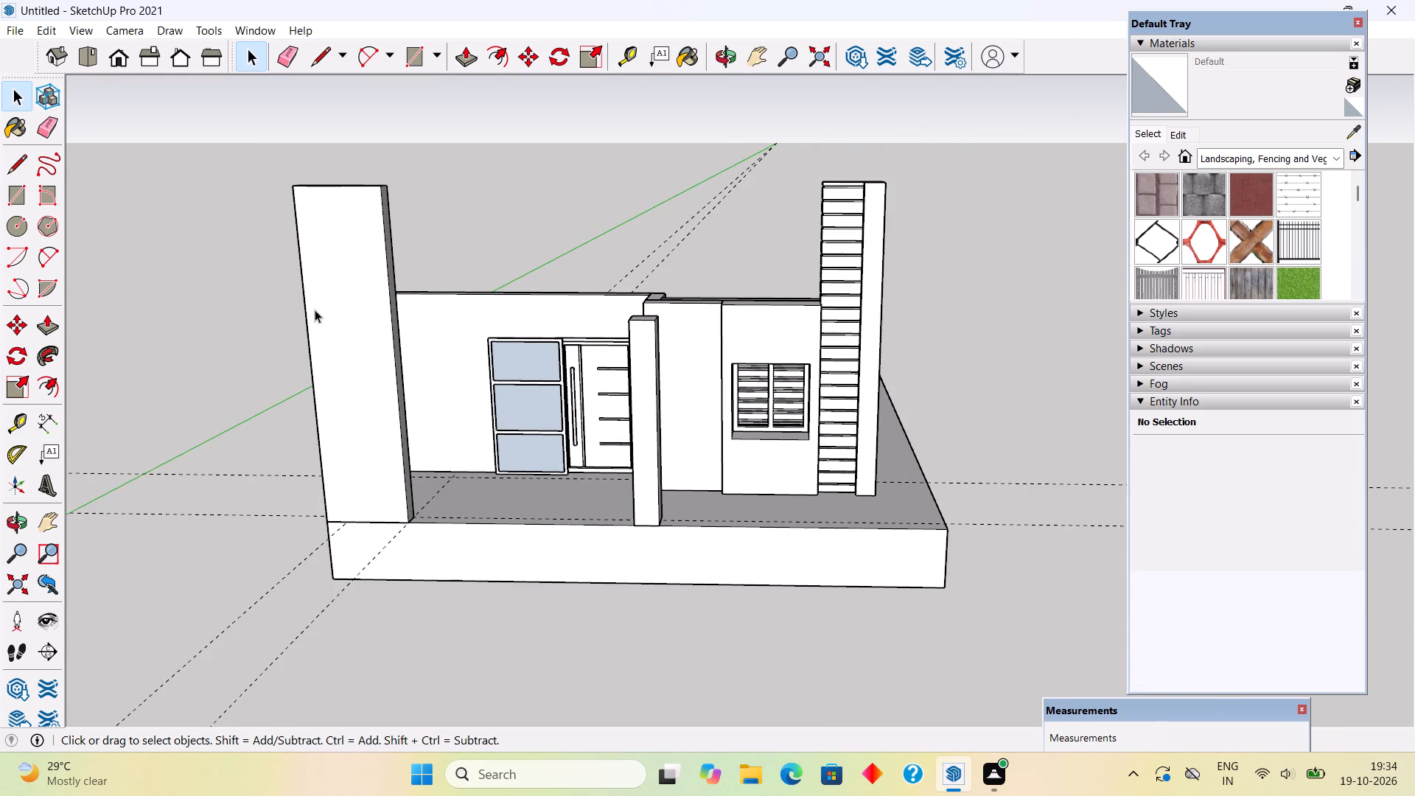
{"action": "scroll", "coordinate": [322, 313], "scroll_direction": "down", "scroll_amount": 1}
{"action": "middle_click_drag", "start_coordinate": [340, 320], "coordinate": [441, 324]}
{"action": "scroll", "coordinate": [371, 335], "scroll_direction": "down", "scroll_amount": 3}
{"action": "scroll", "coordinate": [296, 384], "scroll_direction": "up", "scroll_amount": 5}
{"action": "middle_click_drag", "start_coordinate": [329, 377], "coordinate": [379, 366]}
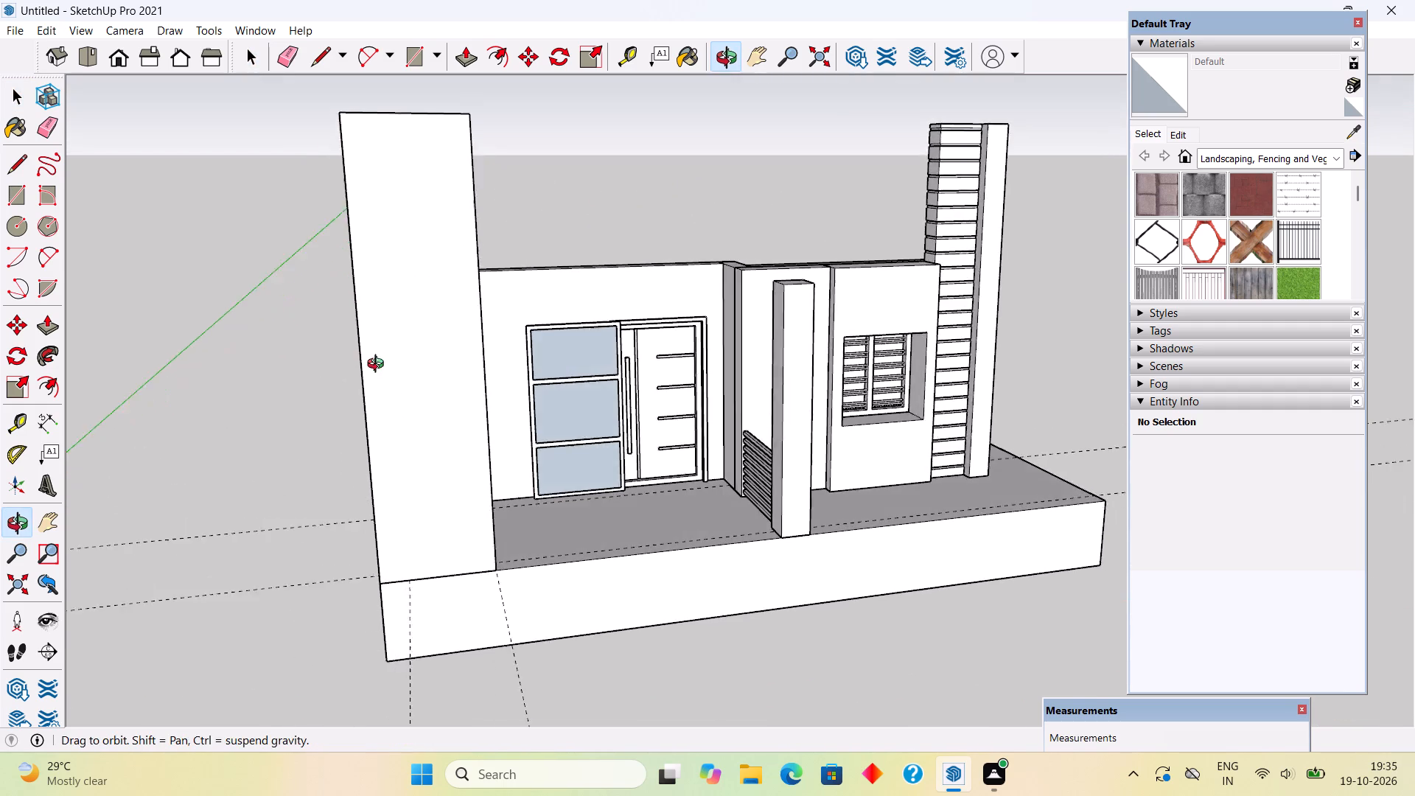
{"action": "middle_click_drag", "start_coordinate": [379, 366], "coordinate": [509, 358]}
{"action": "scroll", "coordinate": [521, 369], "scroll_direction": "down", "scroll_amount": 2}
{"action": "middle_click_drag", "start_coordinate": [530, 390], "coordinate": [501, 321]}
{"action": "scroll", "coordinate": [516, 369], "scroll_direction": "down", "scroll_amount": 2}
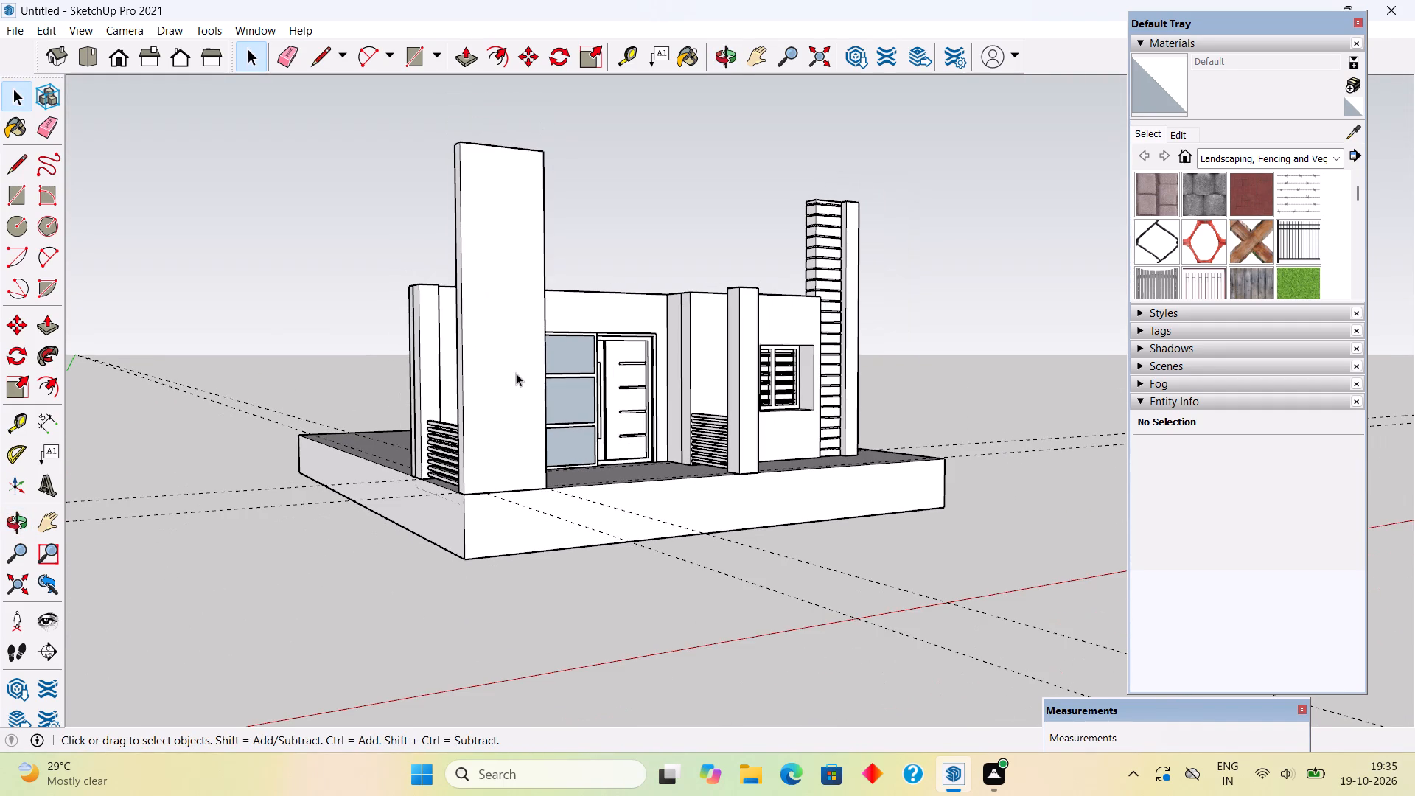
{"action": "scroll", "coordinate": [516, 373], "scroll_direction": "down", "scroll_amount": 2}
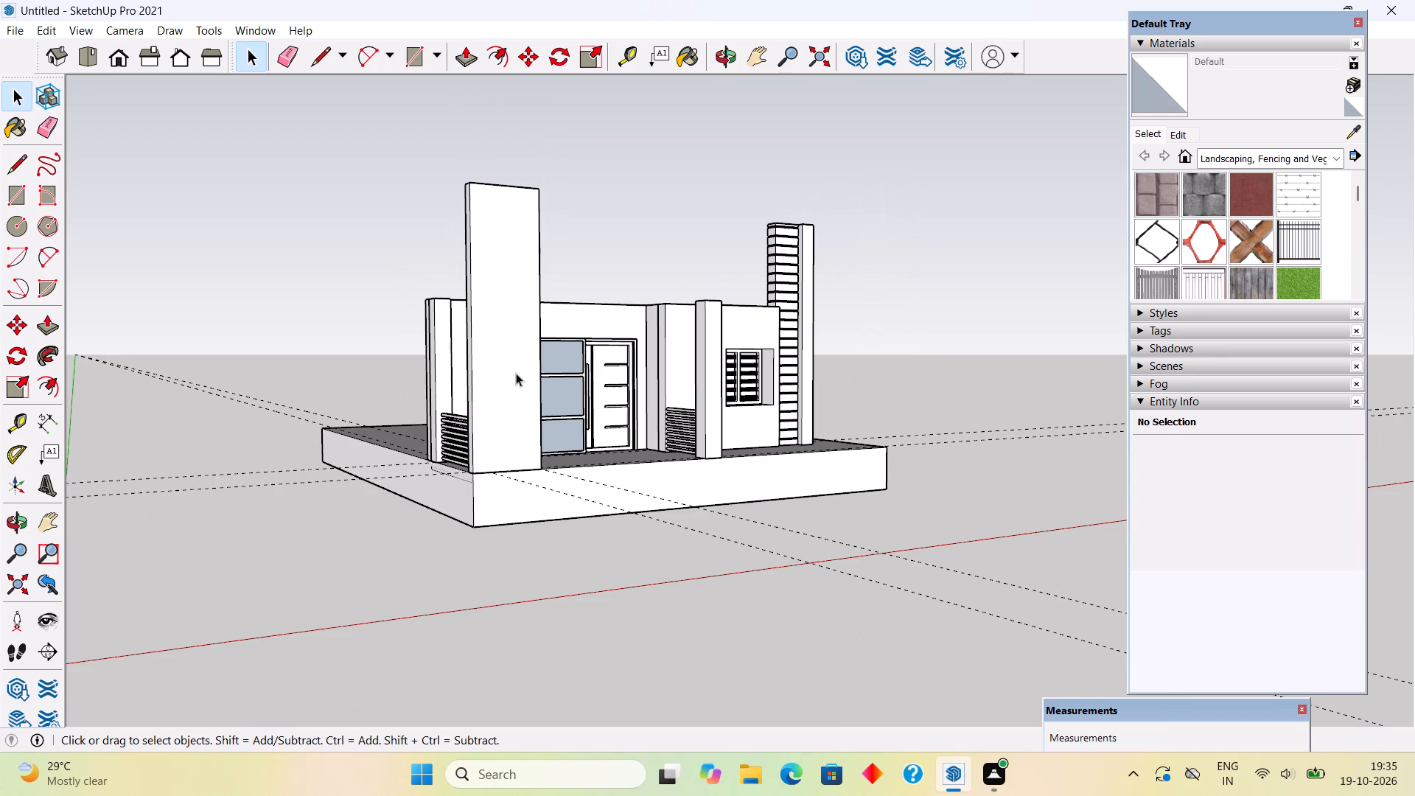
{"action": "scroll", "coordinate": [489, 287], "scroll_direction": "up", "scroll_amount": 5}
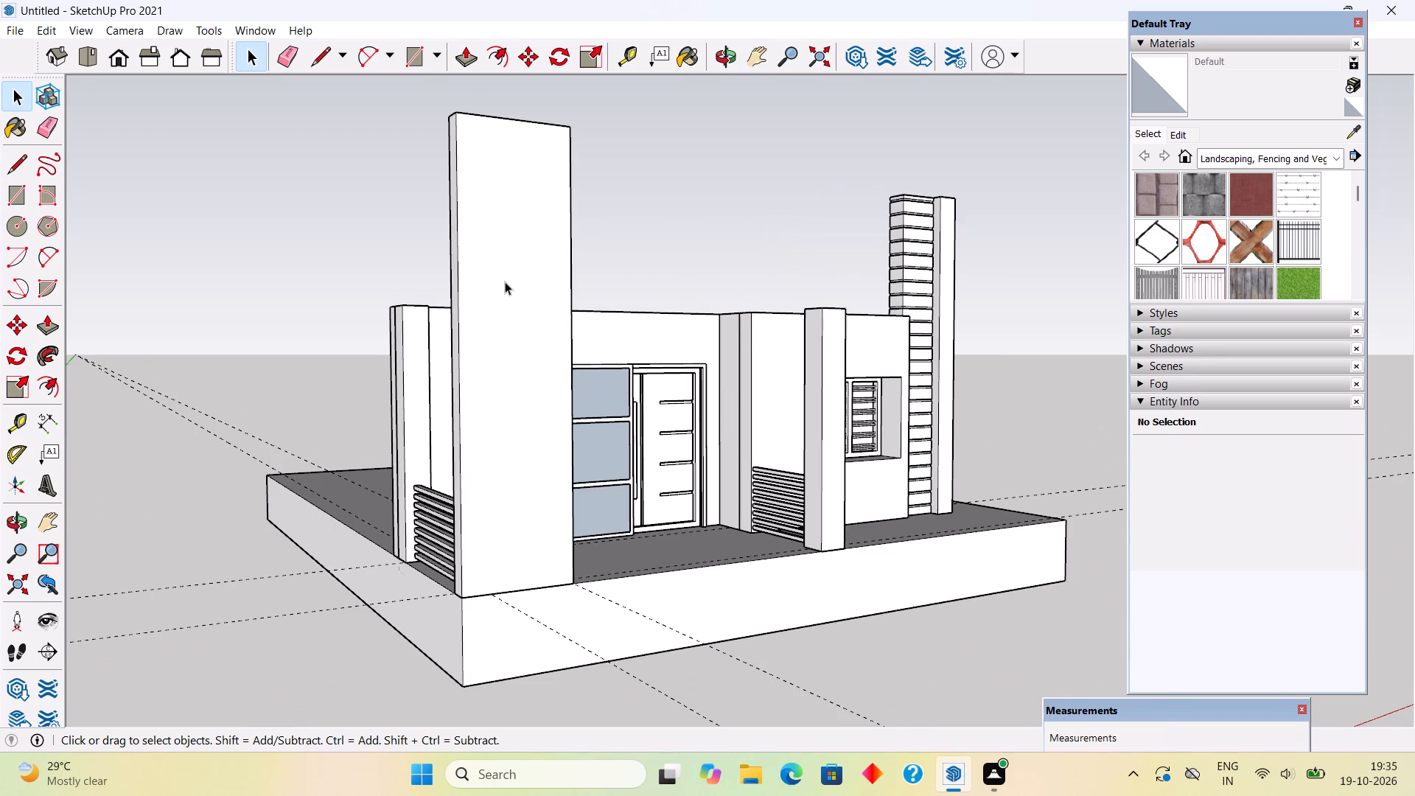
{"action": "left_click", "coordinate": [505, 282]}
{"action": "right_click", "coordinate": [501, 270]}
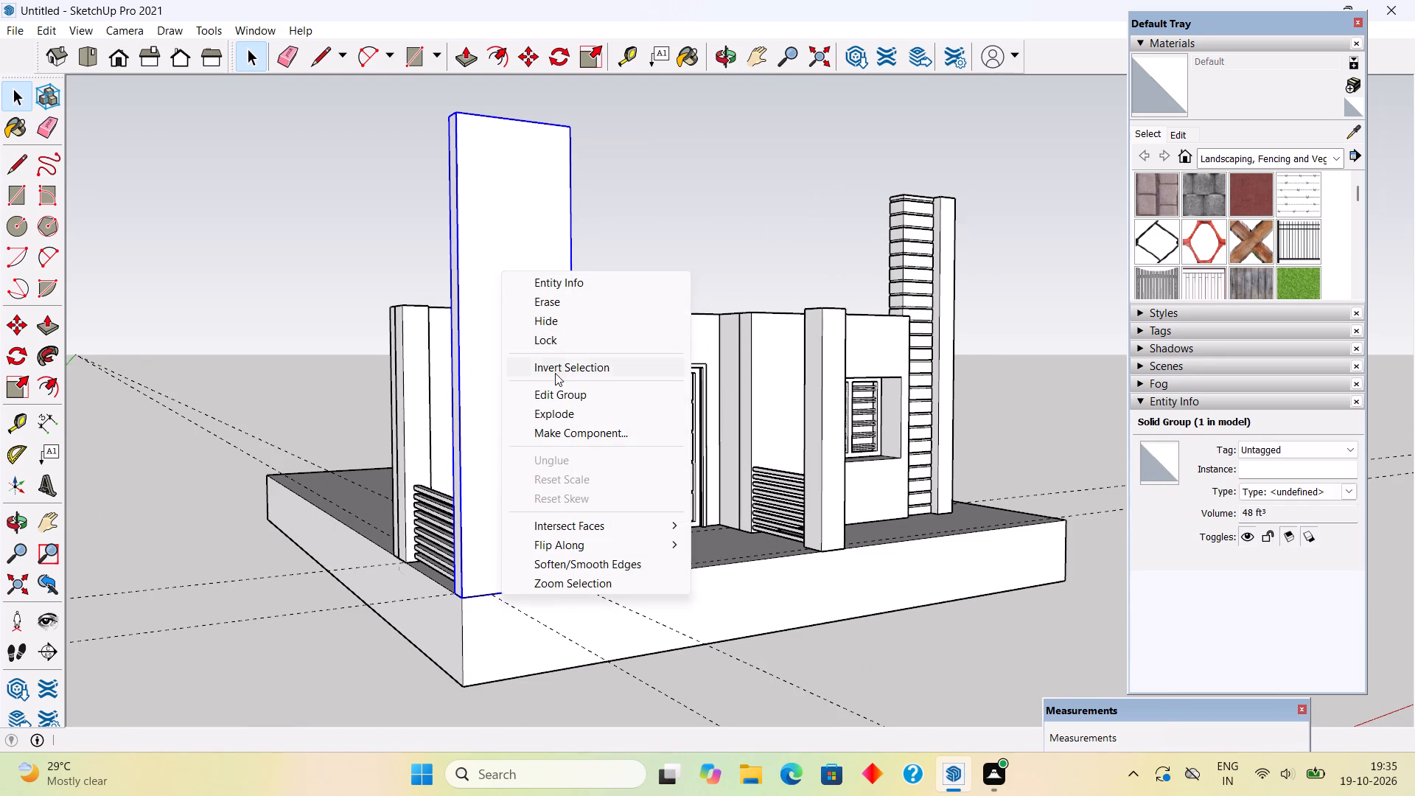
{"action": "left_click", "coordinate": [556, 370]}
{"action": "right_click", "coordinate": [706, 378]}
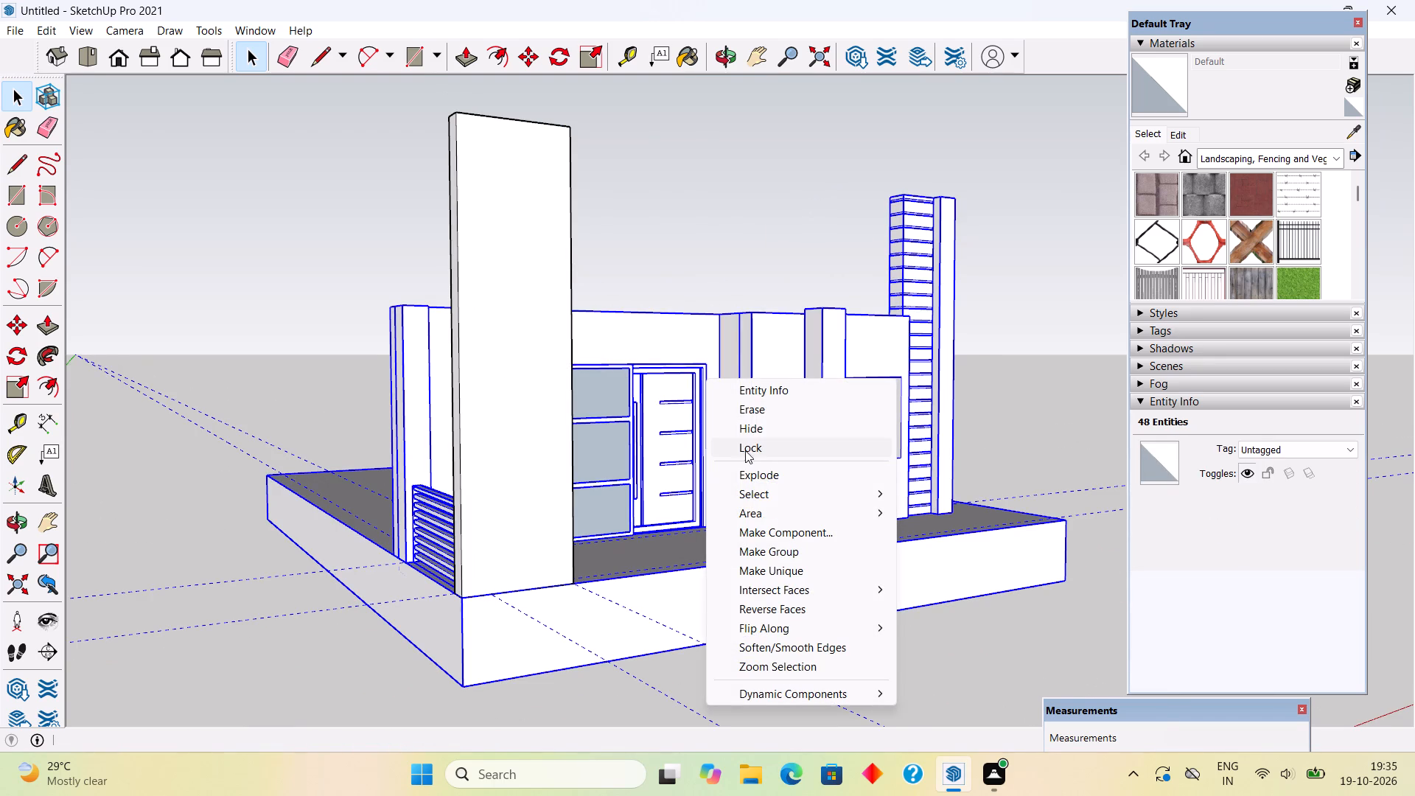
{"action": "left_click", "coordinate": [750, 427]}
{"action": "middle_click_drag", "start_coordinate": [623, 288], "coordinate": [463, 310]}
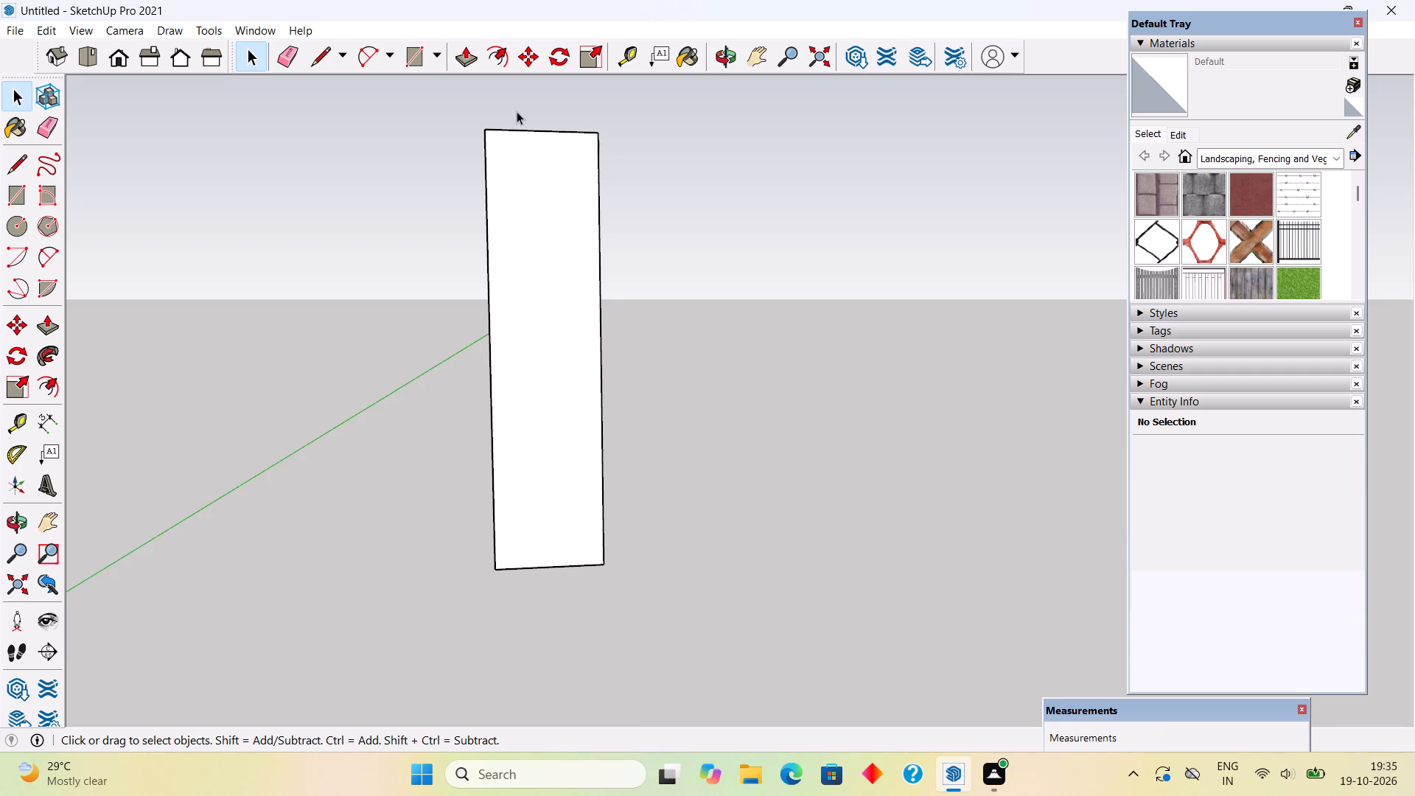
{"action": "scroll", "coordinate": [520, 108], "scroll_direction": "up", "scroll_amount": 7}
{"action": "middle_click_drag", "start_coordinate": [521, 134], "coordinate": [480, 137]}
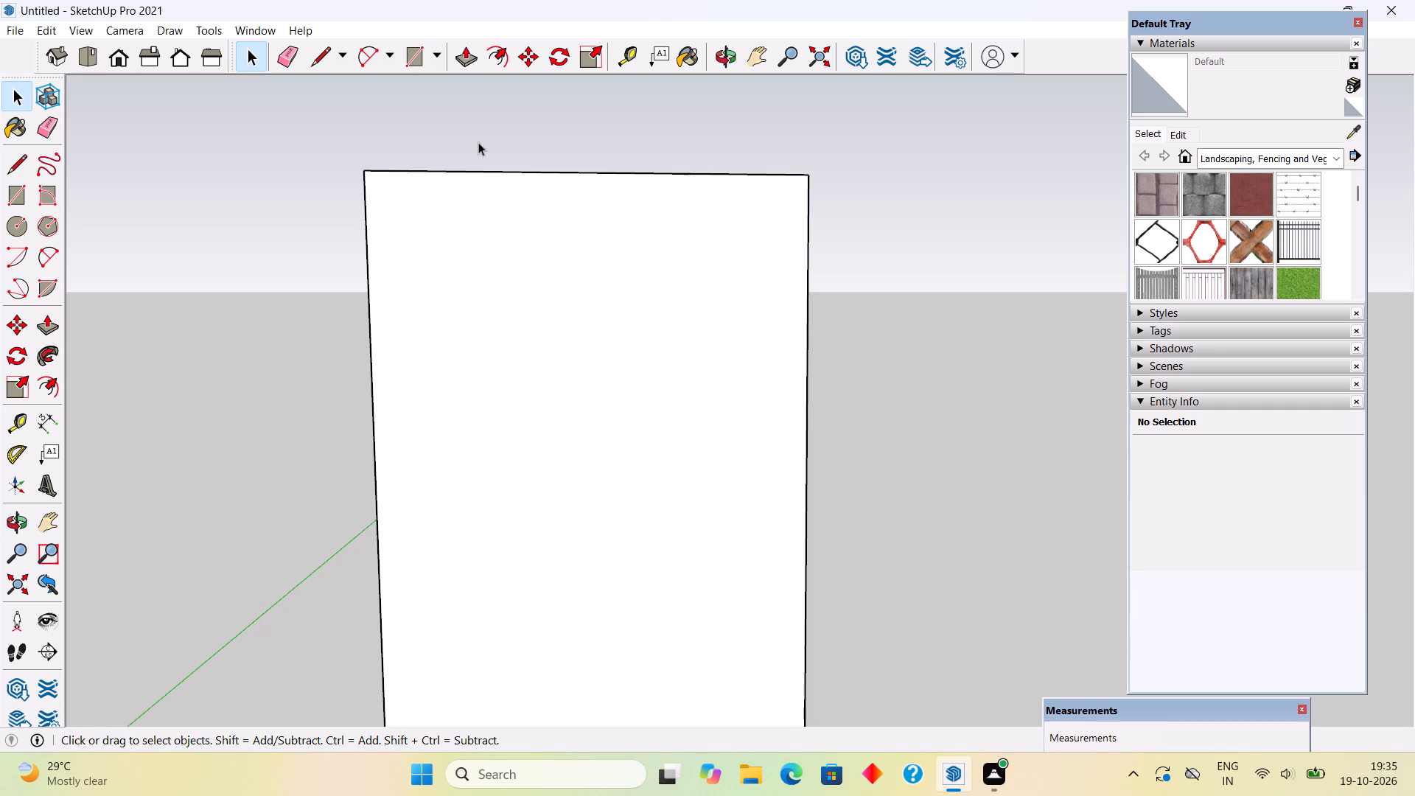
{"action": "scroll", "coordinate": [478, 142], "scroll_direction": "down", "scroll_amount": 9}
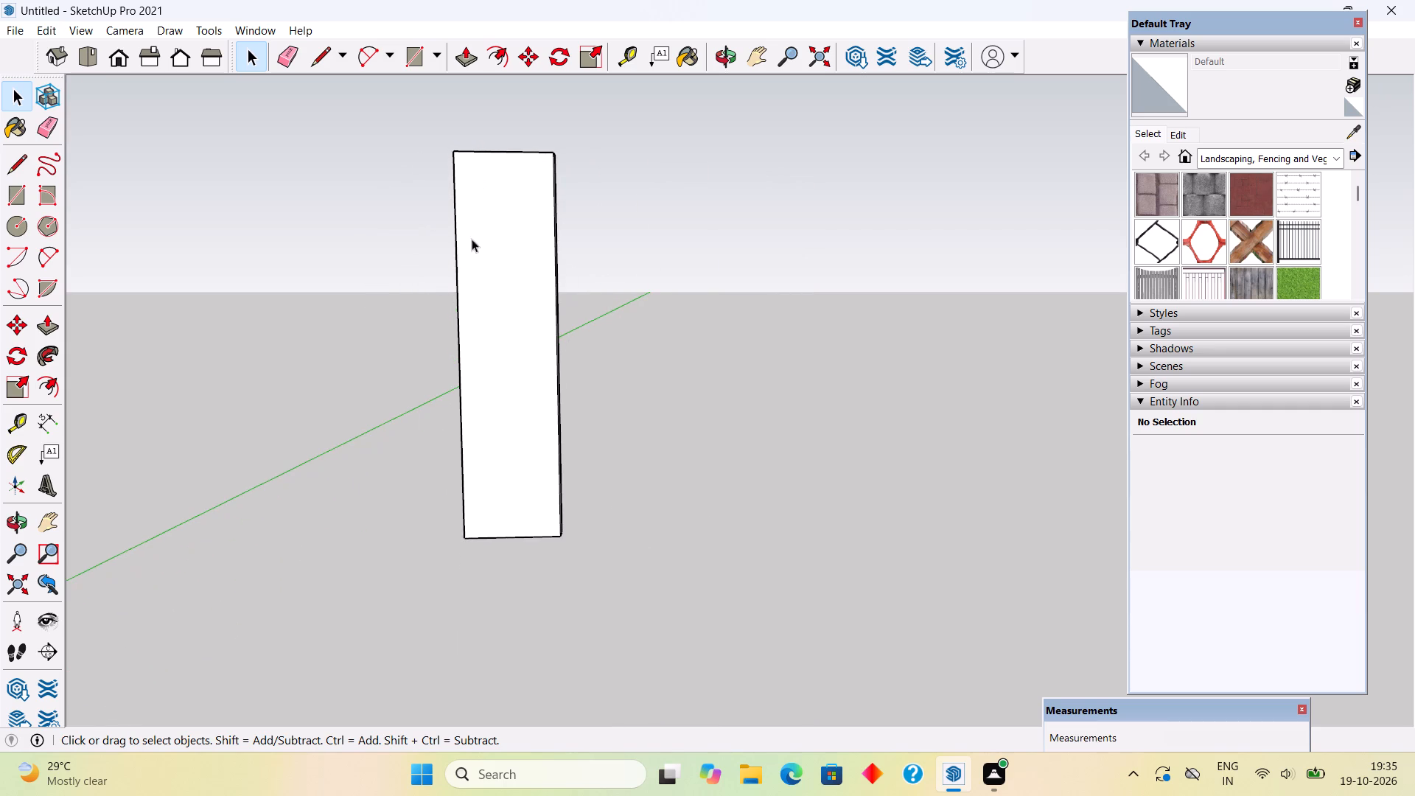
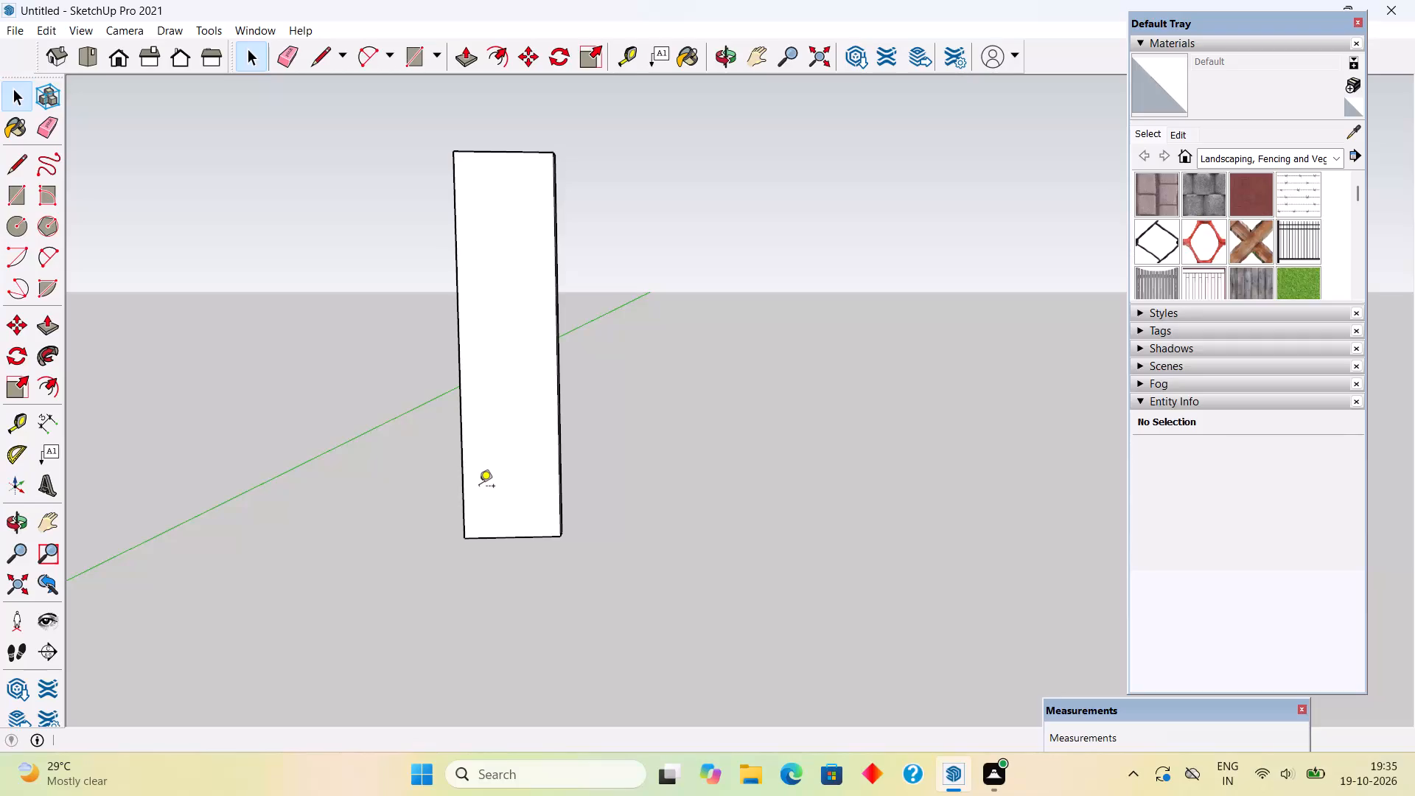
Place horizontal guides on the front wall 10' and 2' above its bottom edge, plus one 1.5' below the 10' guide.
{"action": "left_click", "coordinate": [503, 536]}
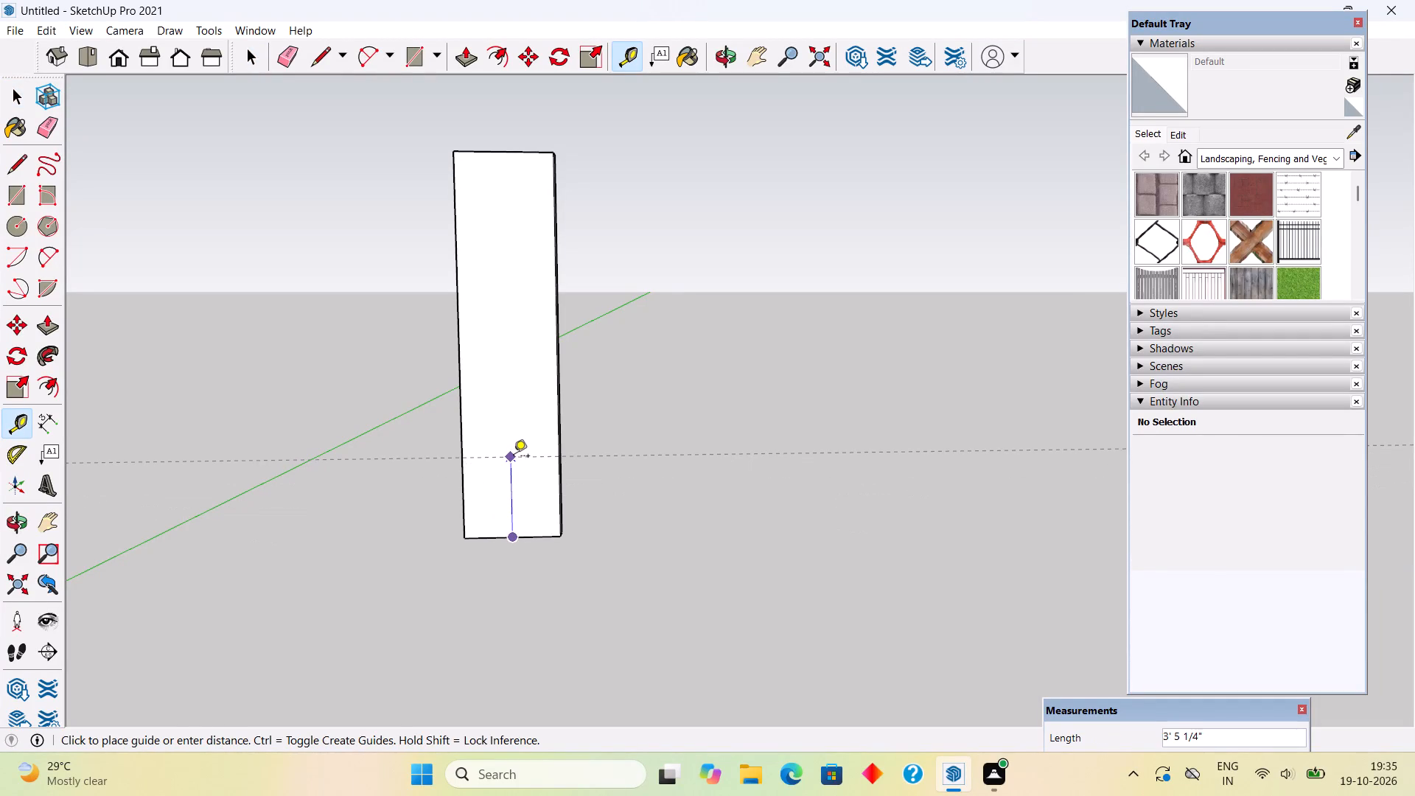
{"action": "type", "text": "10'"}
{"action": "key", "text": "Return"}
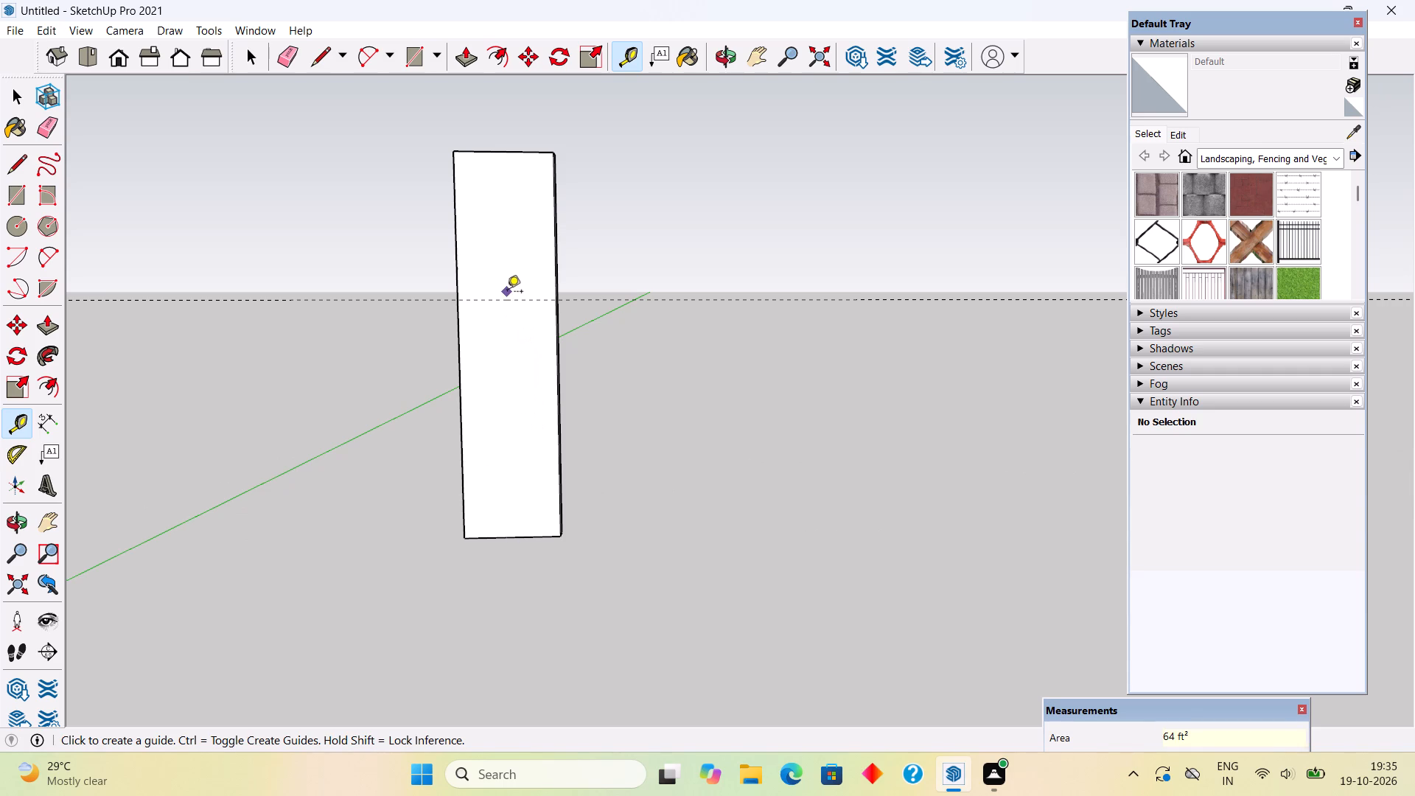
{"action": "left_click", "coordinate": [537, 301]}
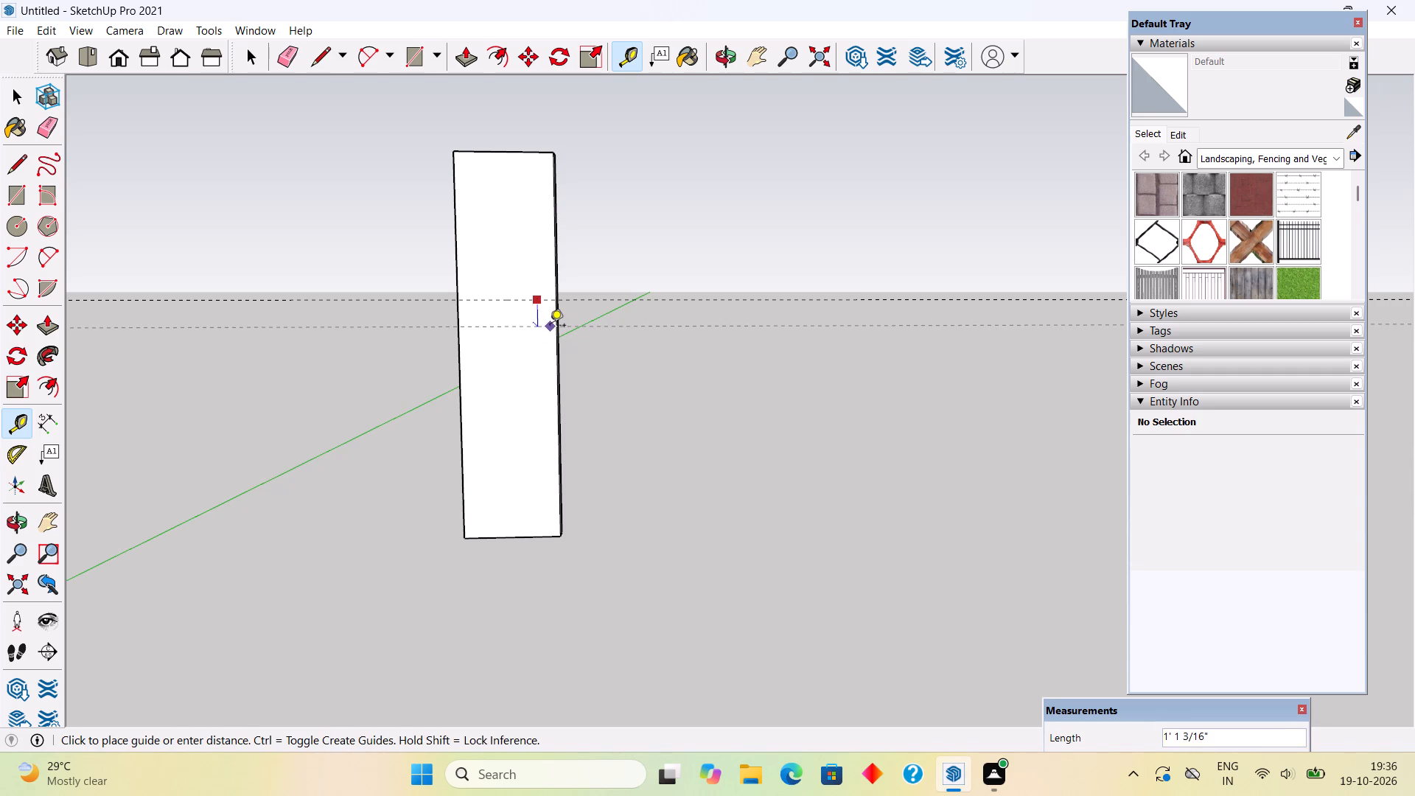
{"action": "type", "text": "1.5'"}
{"action": "key", "text": "Return"}
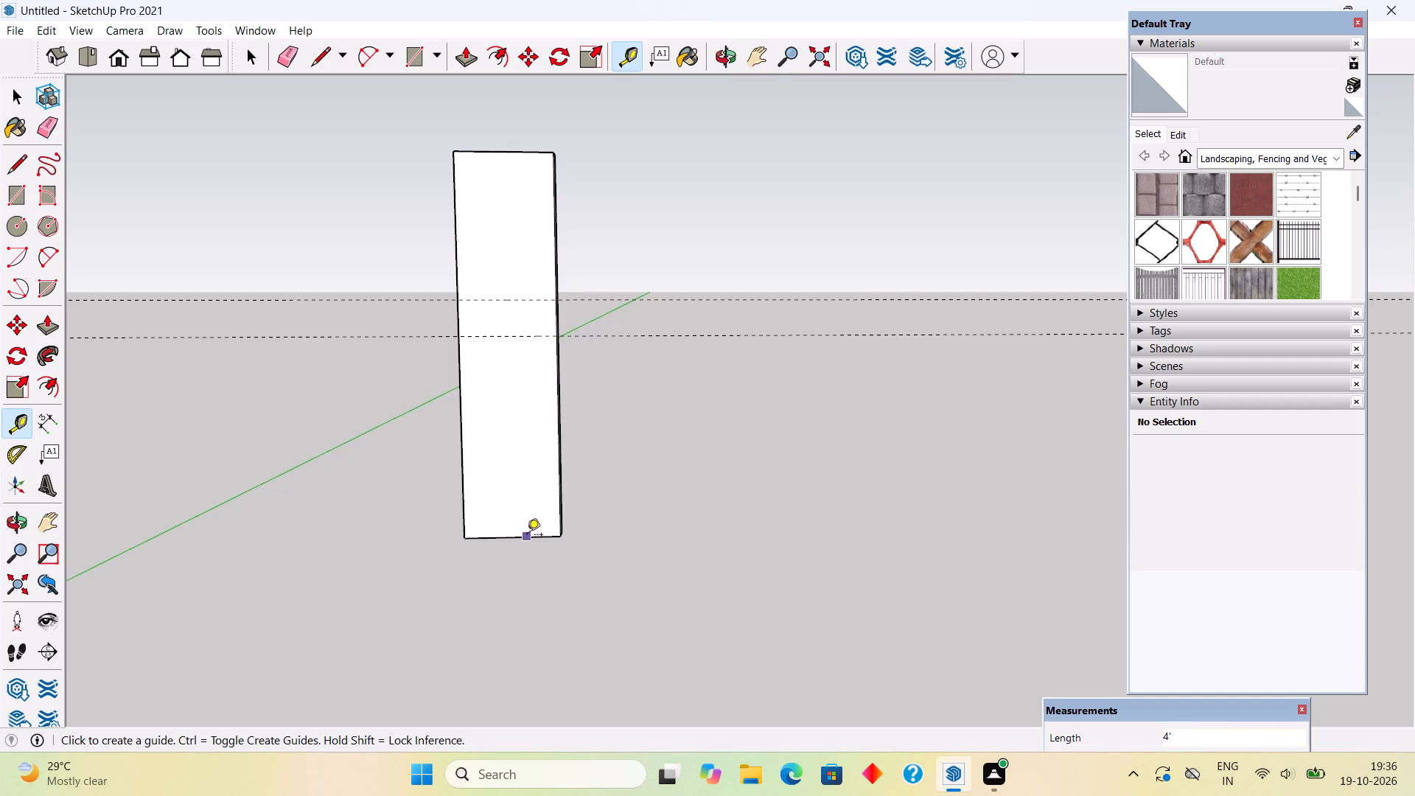
{"action": "left_click", "coordinate": [527, 536]}
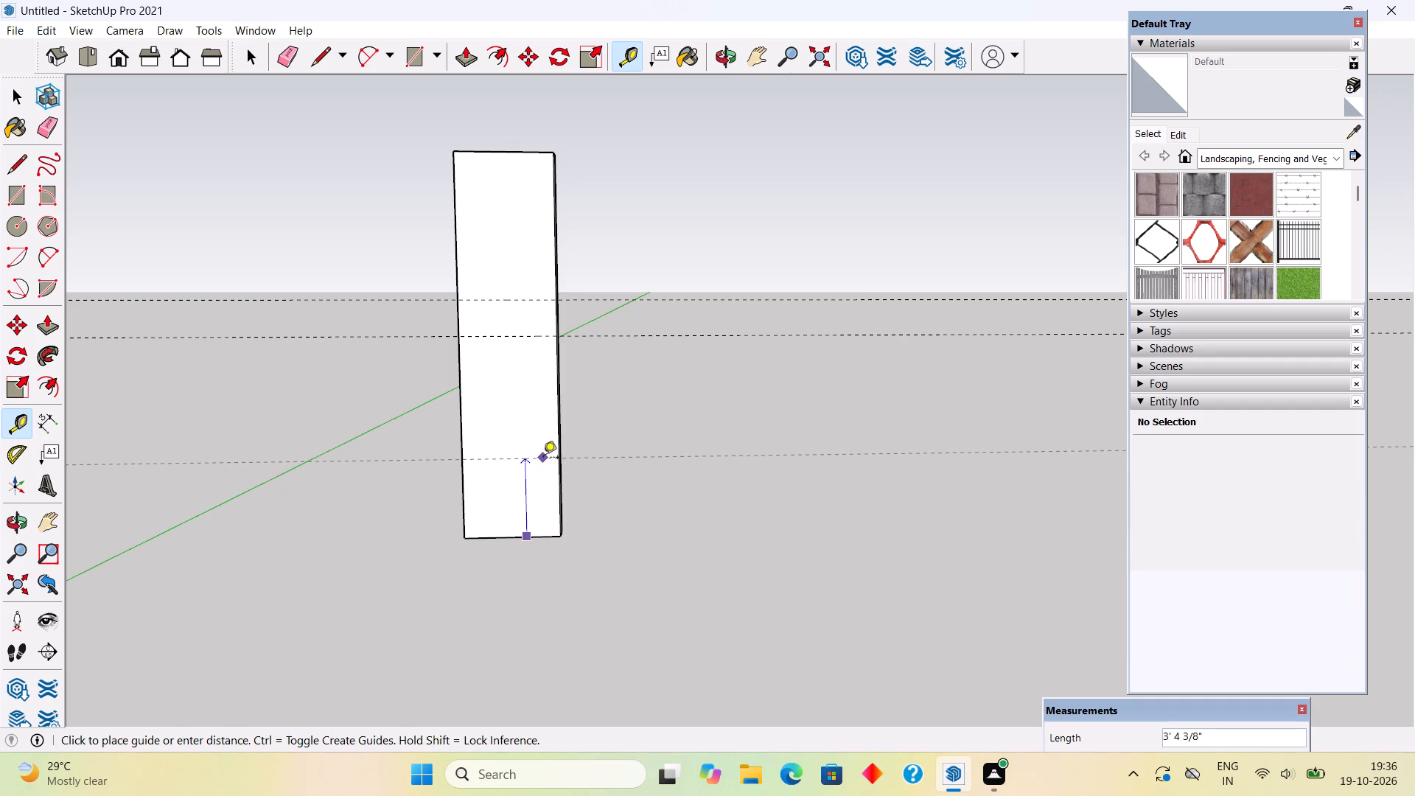
{"action": "type", "text": "2'"}
{"action": "key", "text": "Return"}
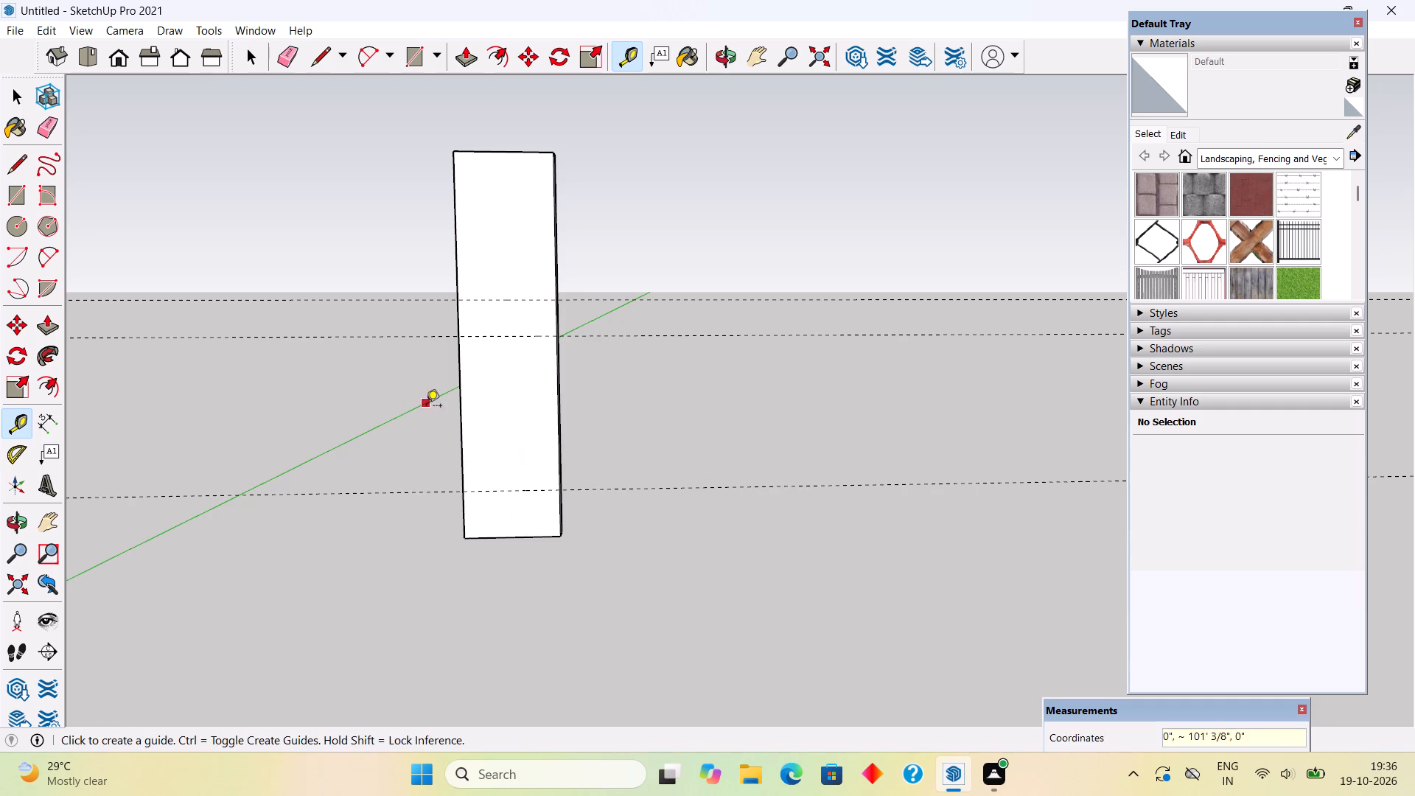
Place a vertical guide along the front wall's centreline and parallel guides 1.3' to each side of it.
{"action": "left_click", "coordinate": [462, 397]}
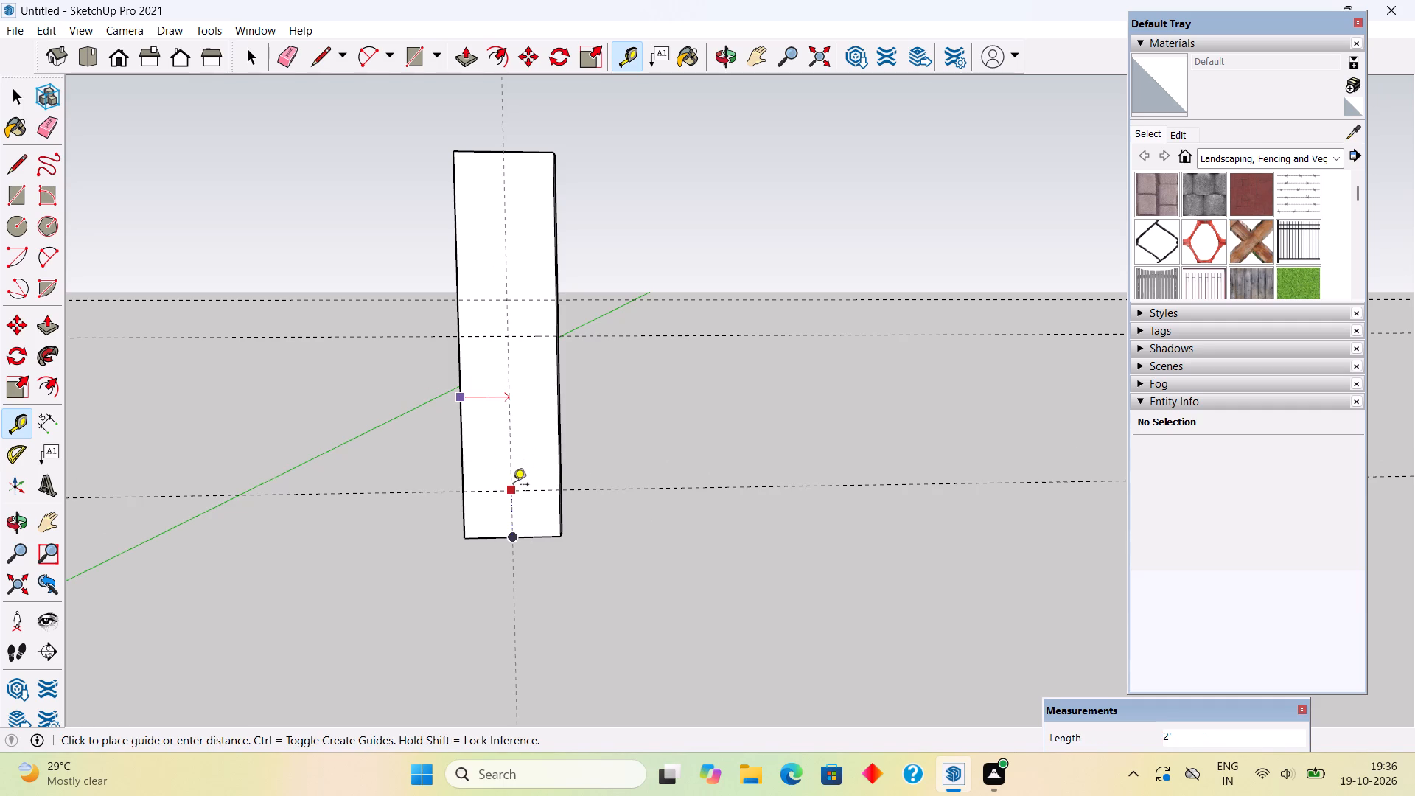
{"action": "left_click", "coordinate": [513, 486]}
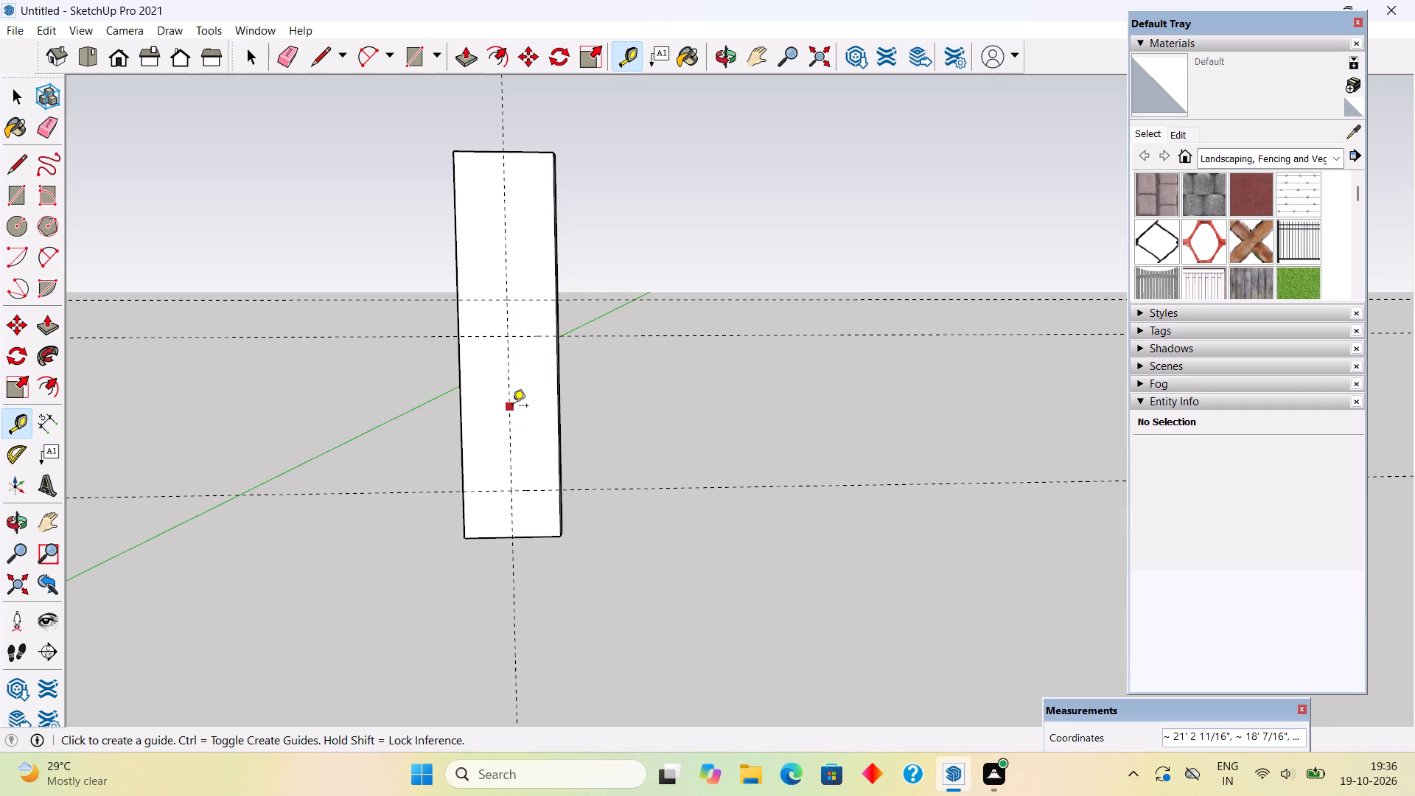
{"action": "left_click", "coordinate": [512, 407]}
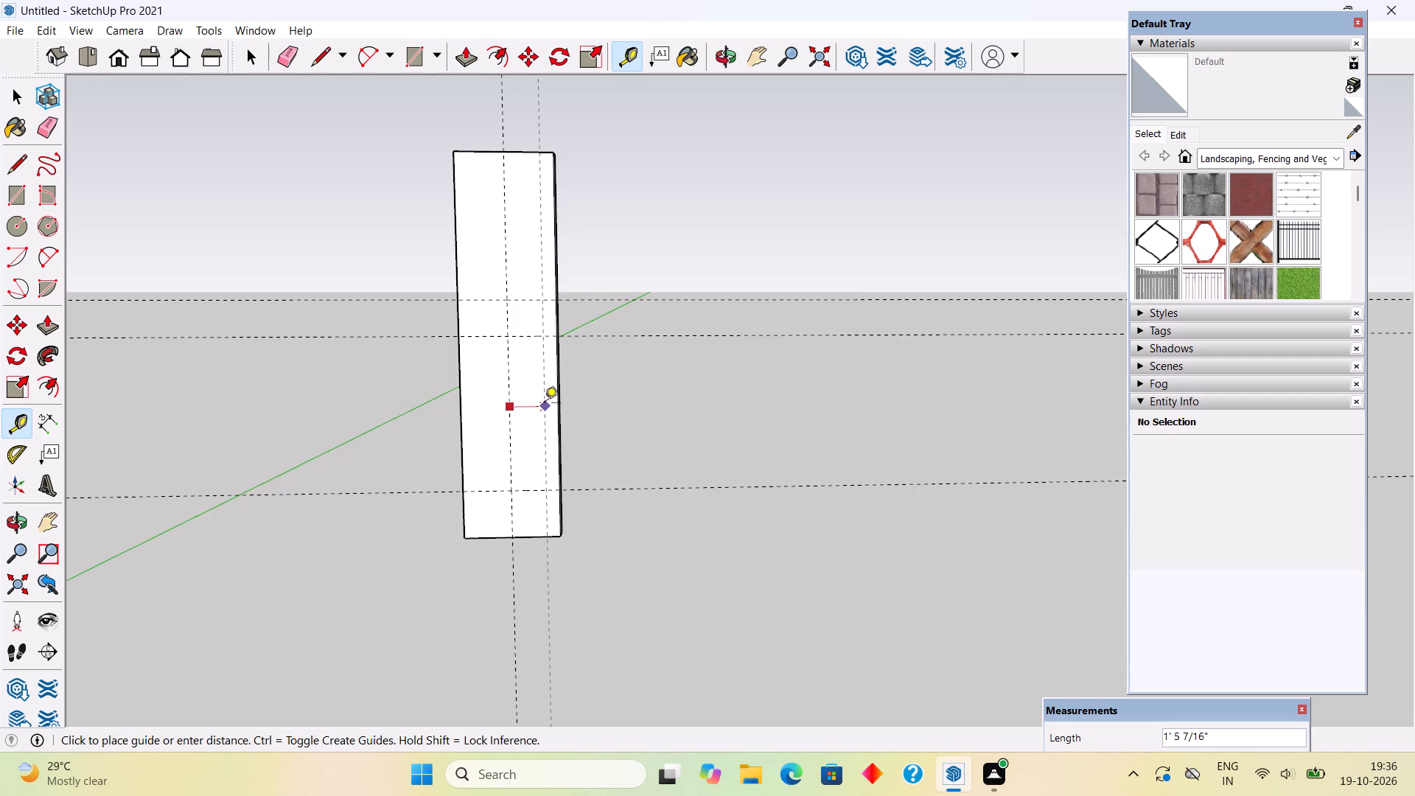
{"action": "type", "text": "1.3'"}
{"action": "key", "text": "Return"}
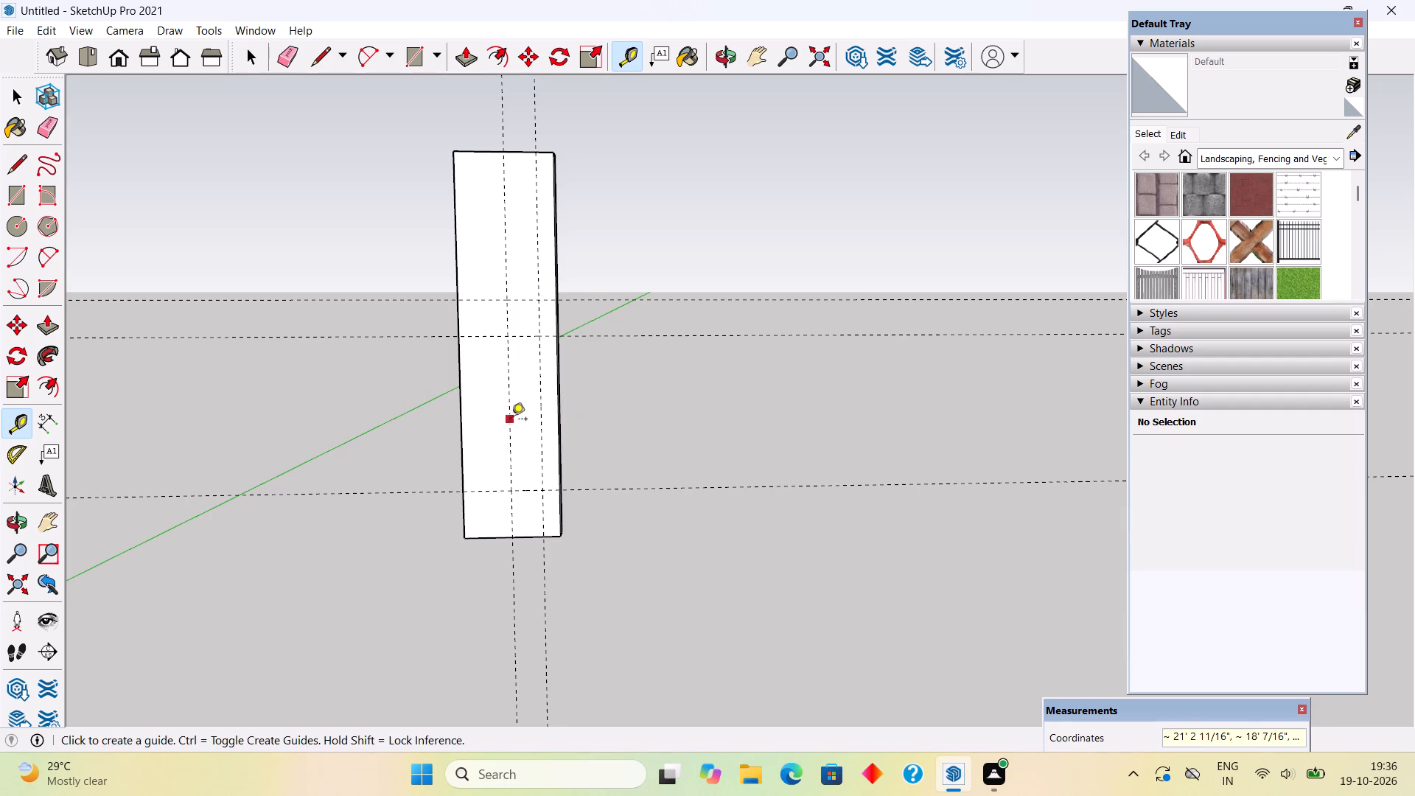
{"action": "left_click", "coordinate": [506, 427]}
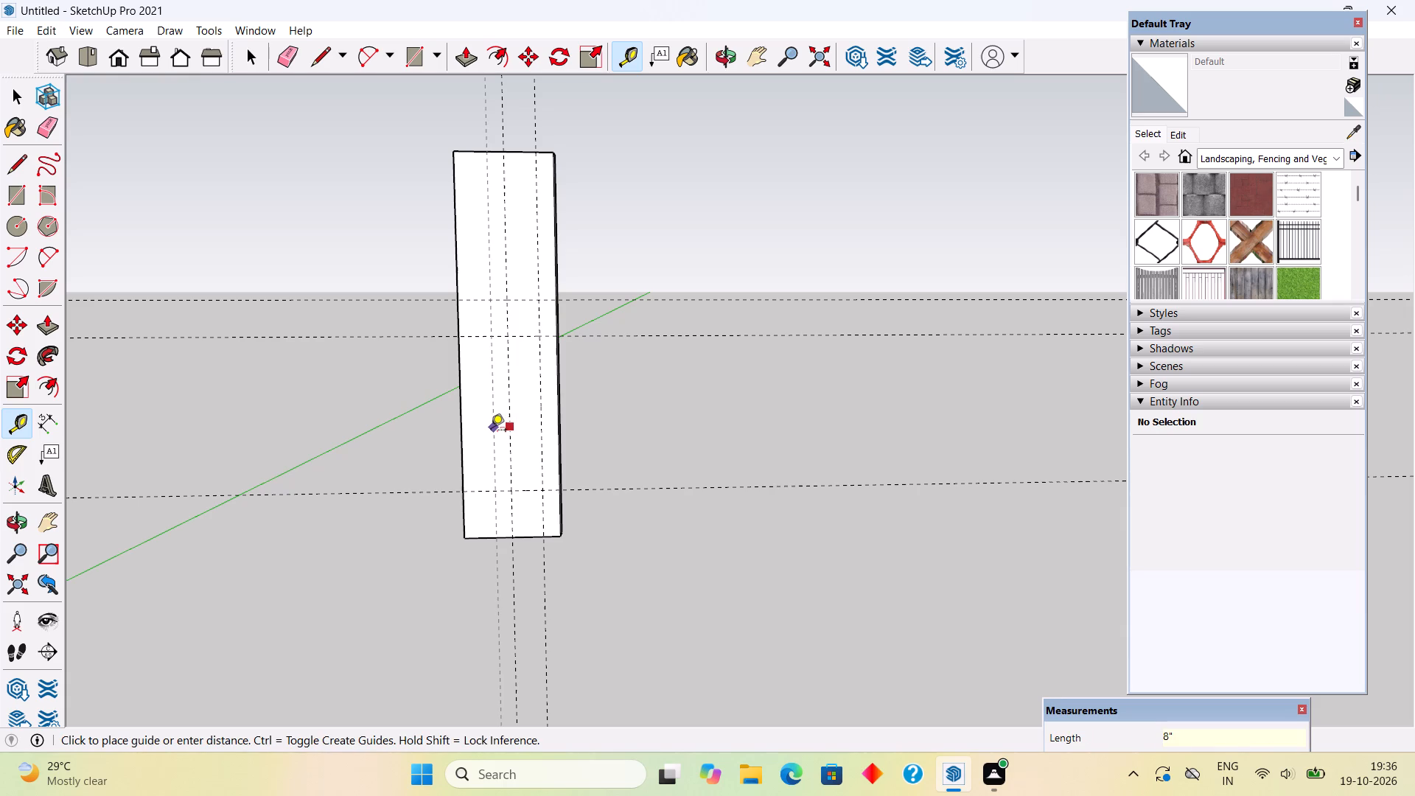
{"action": "type", "text": "1."}
{"action": "type", "text": "3'"}
{"action": "key", "text": "Return"}
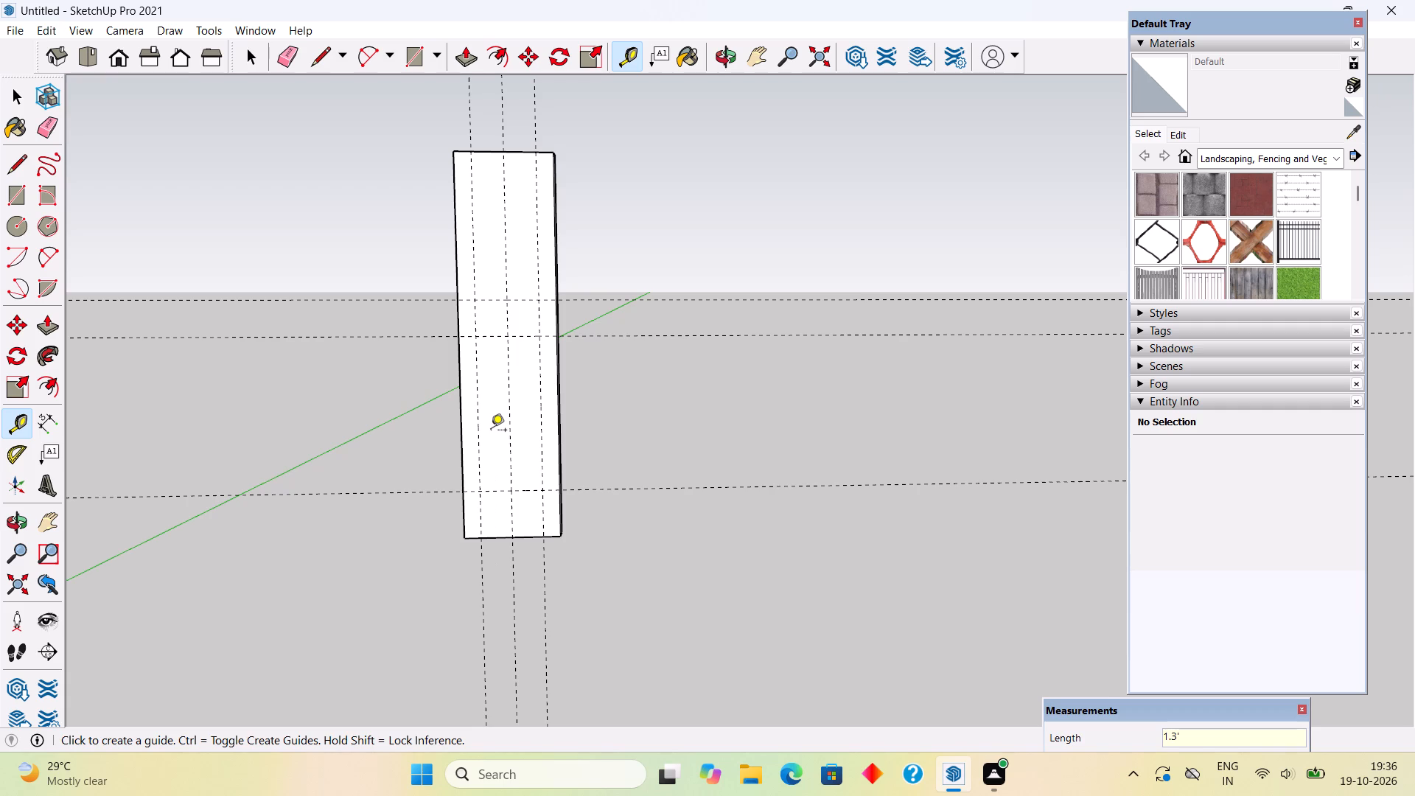
Add vertical guides 1' to each side of the front wall's centreline guide.
{"action": "scroll", "coordinate": [491, 431], "scroll_direction": "up", "scroll_amount": 2}
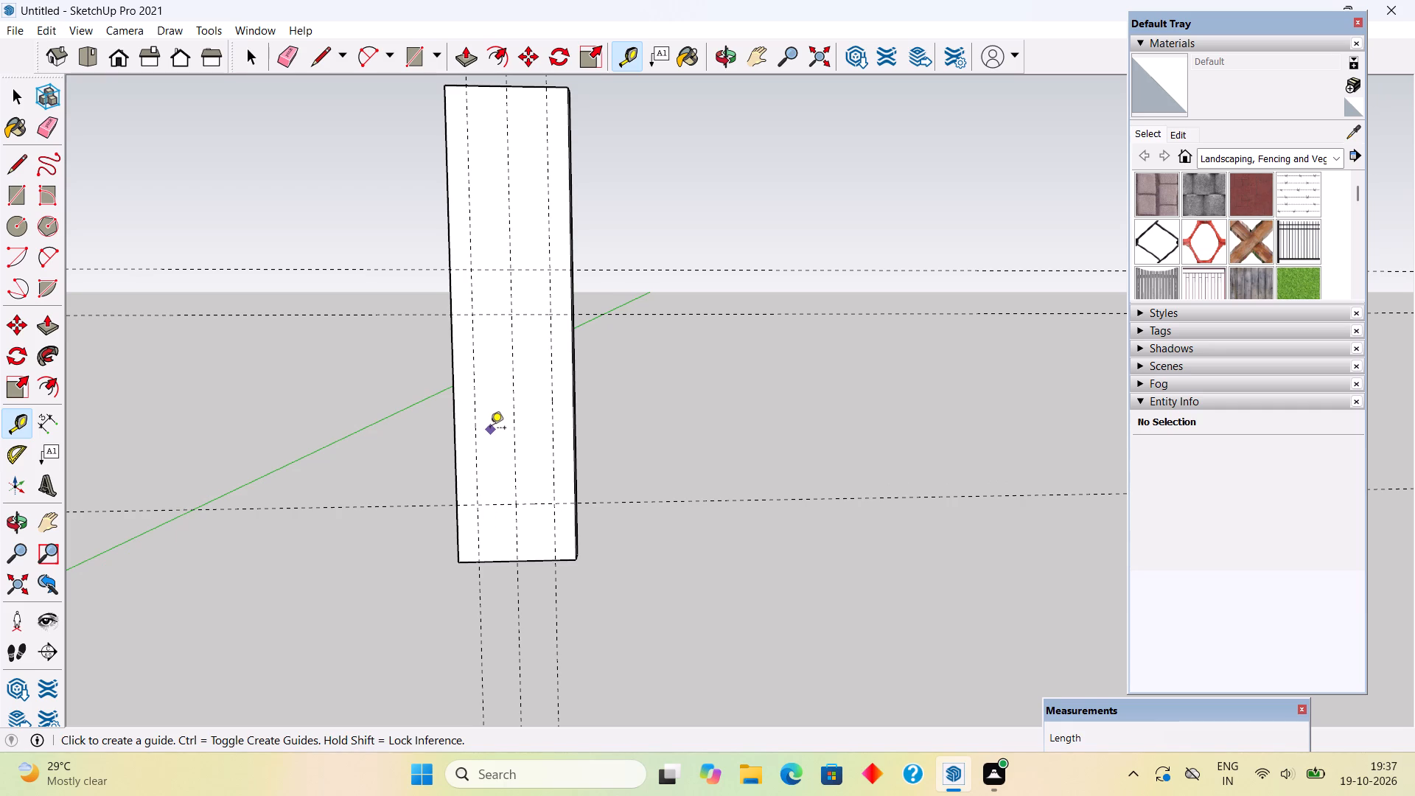
{"action": "scroll", "coordinate": [486, 397], "scroll_direction": "up", "scroll_amount": 6}
{"action": "left_click", "coordinate": [534, 358]}
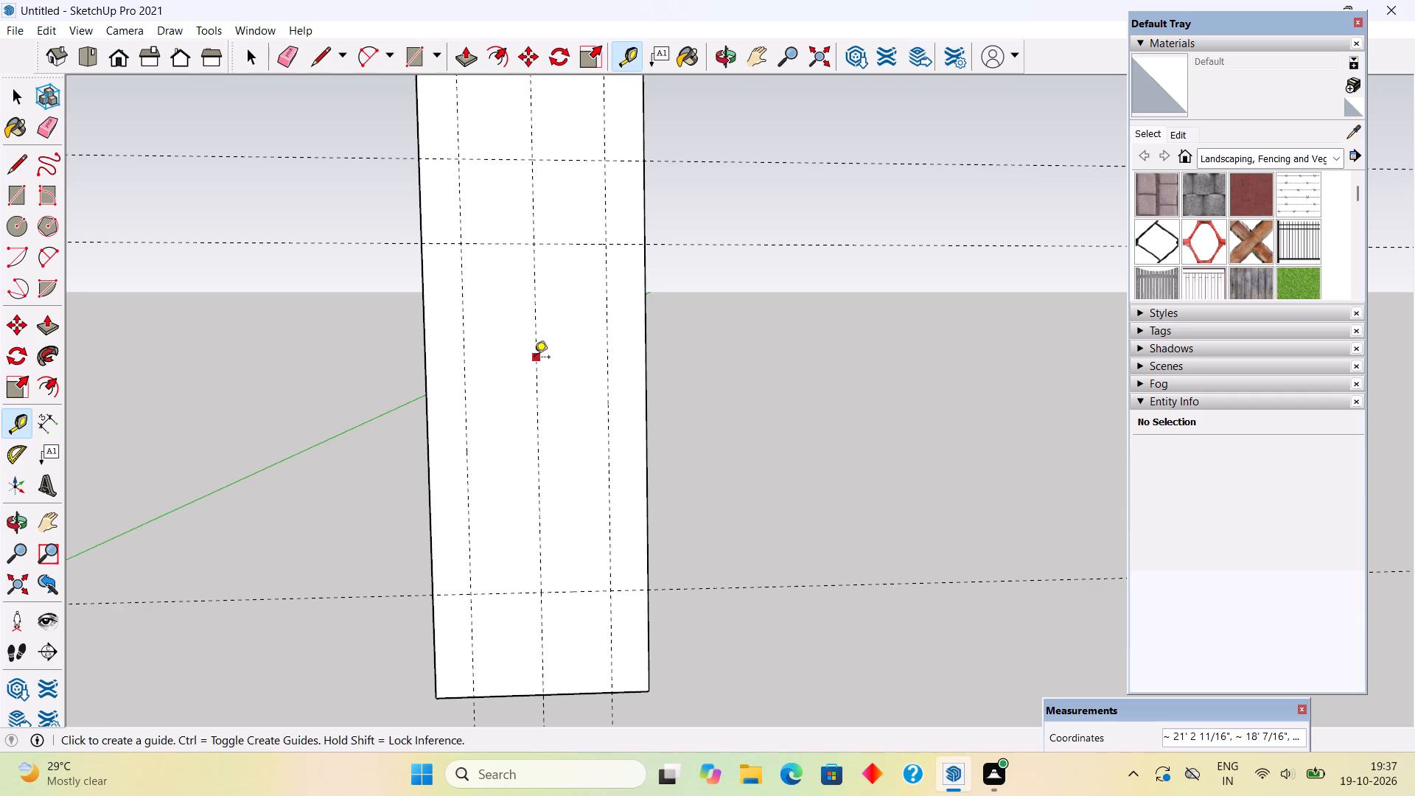
{"action": "type", "text": "1'"}
{"action": "key", "text": "Return"}
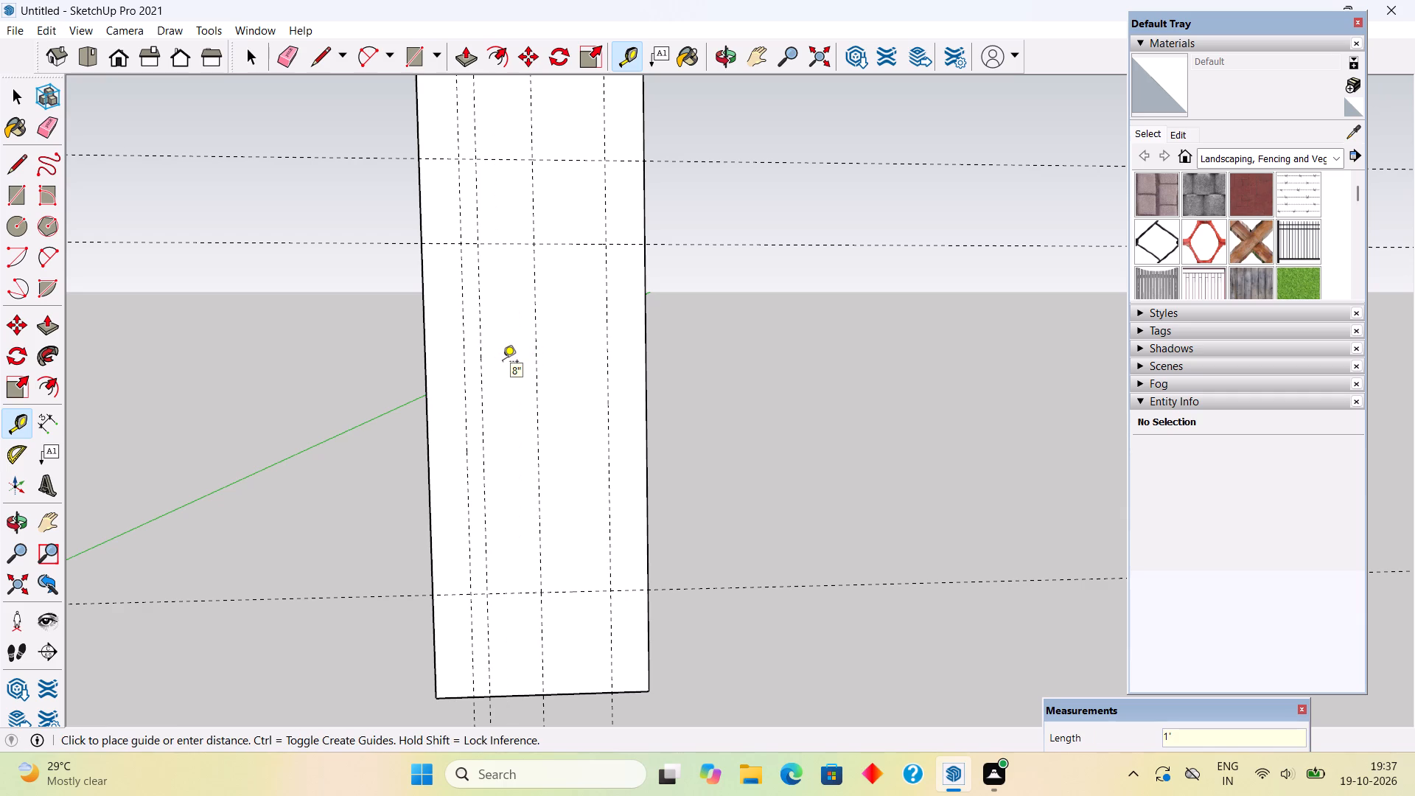
{"action": "left_click", "coordinate": [531, 364]}
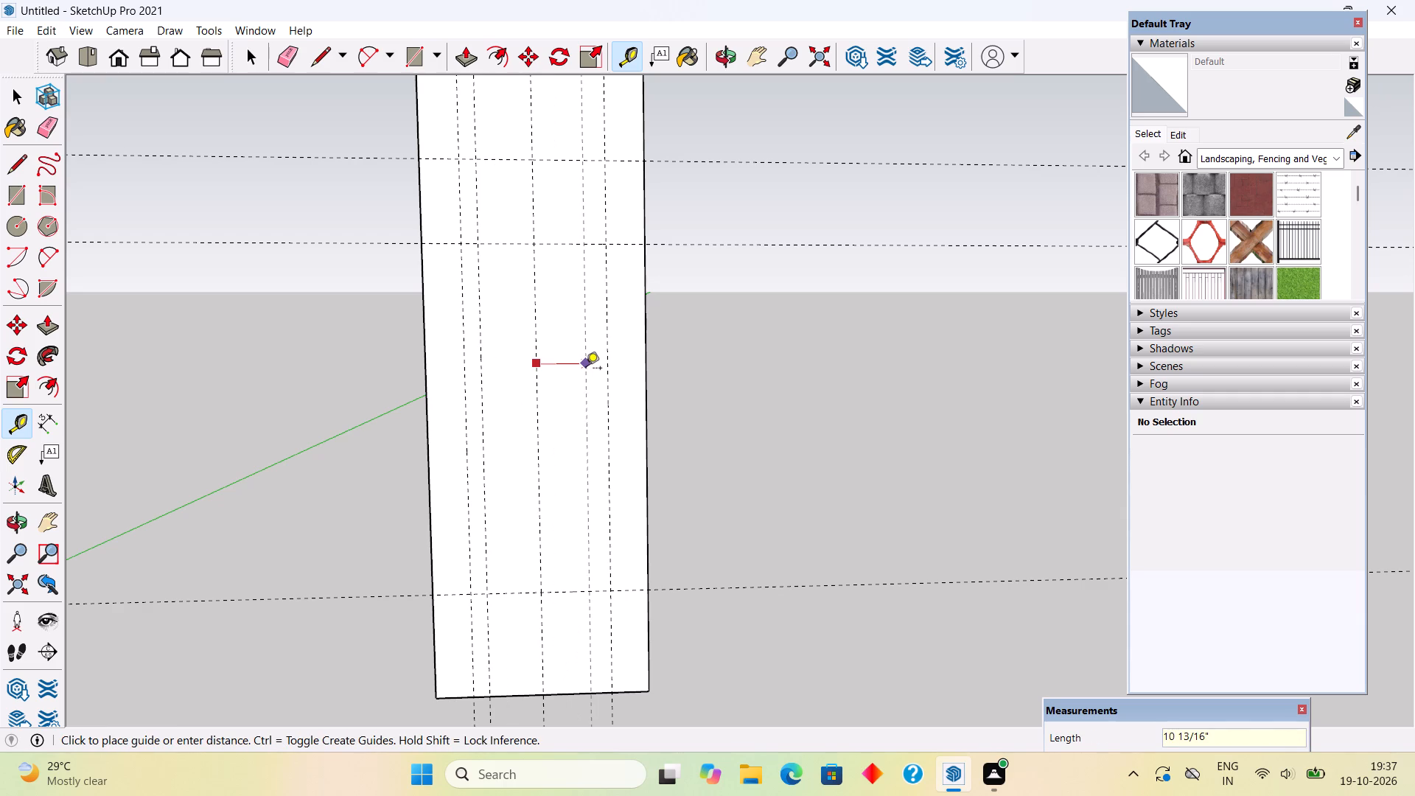
{"action": "type", "text": "1'"}
{"action": "key", "text": "Return"}
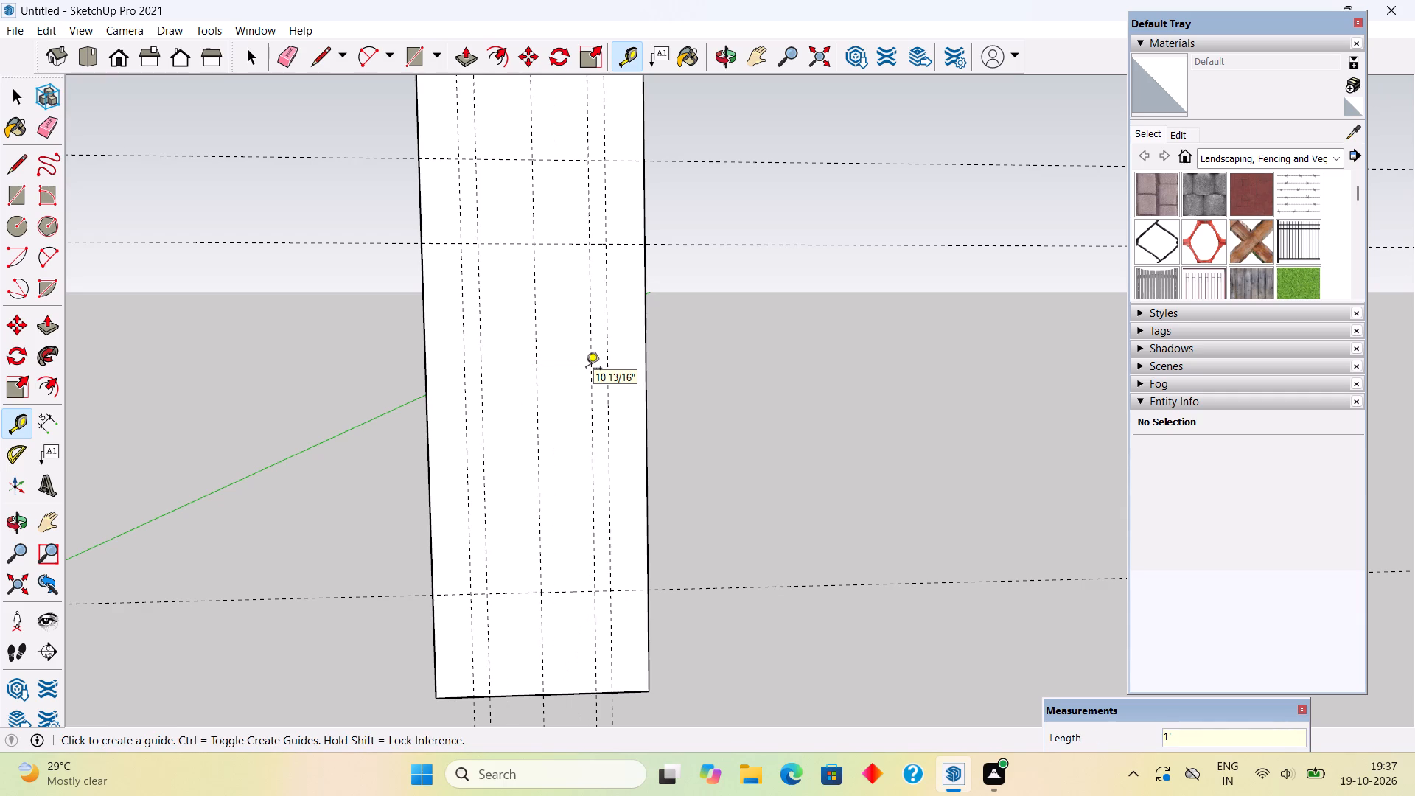
Inside the wall group, draw a 6' 6" tall rectangle between the 1' side guides, from the 1.5'-offset guide down to the 2' guide.
{"action": "key", "text": "space"}
{"action": "triple_click", "coordinate": [553, 366]}
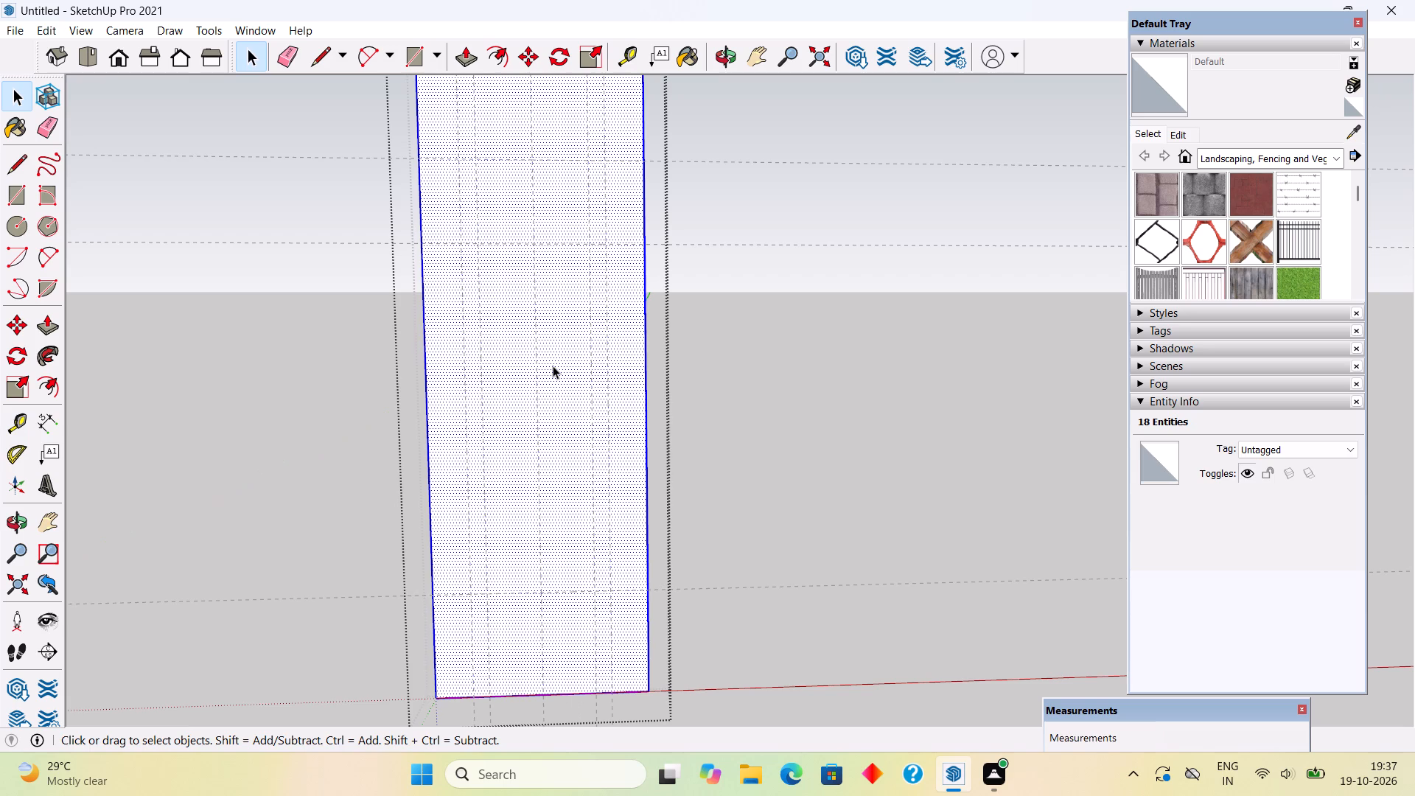
{"action": "key", "text": "r"}
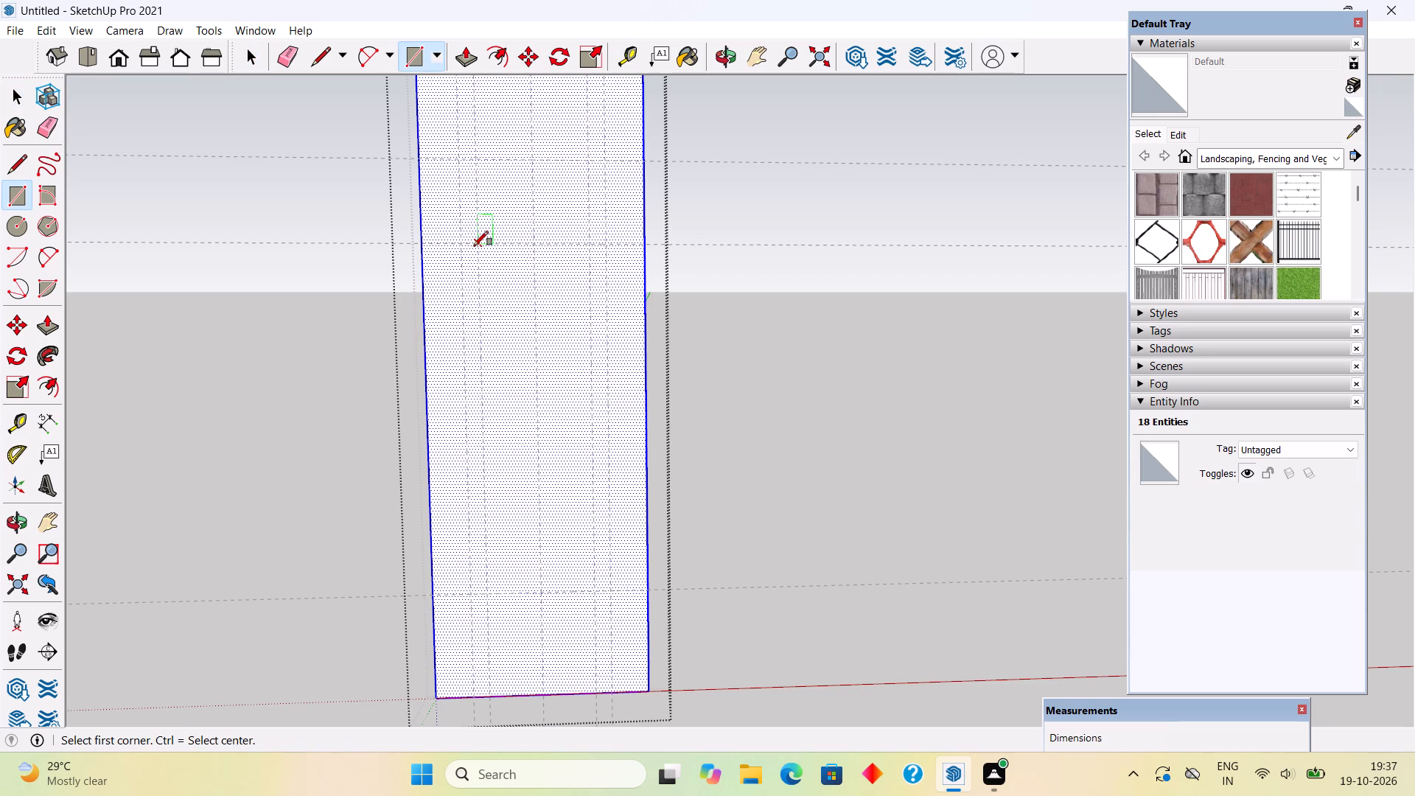
{"action": "left_click", "coordinate": [475, 245]}
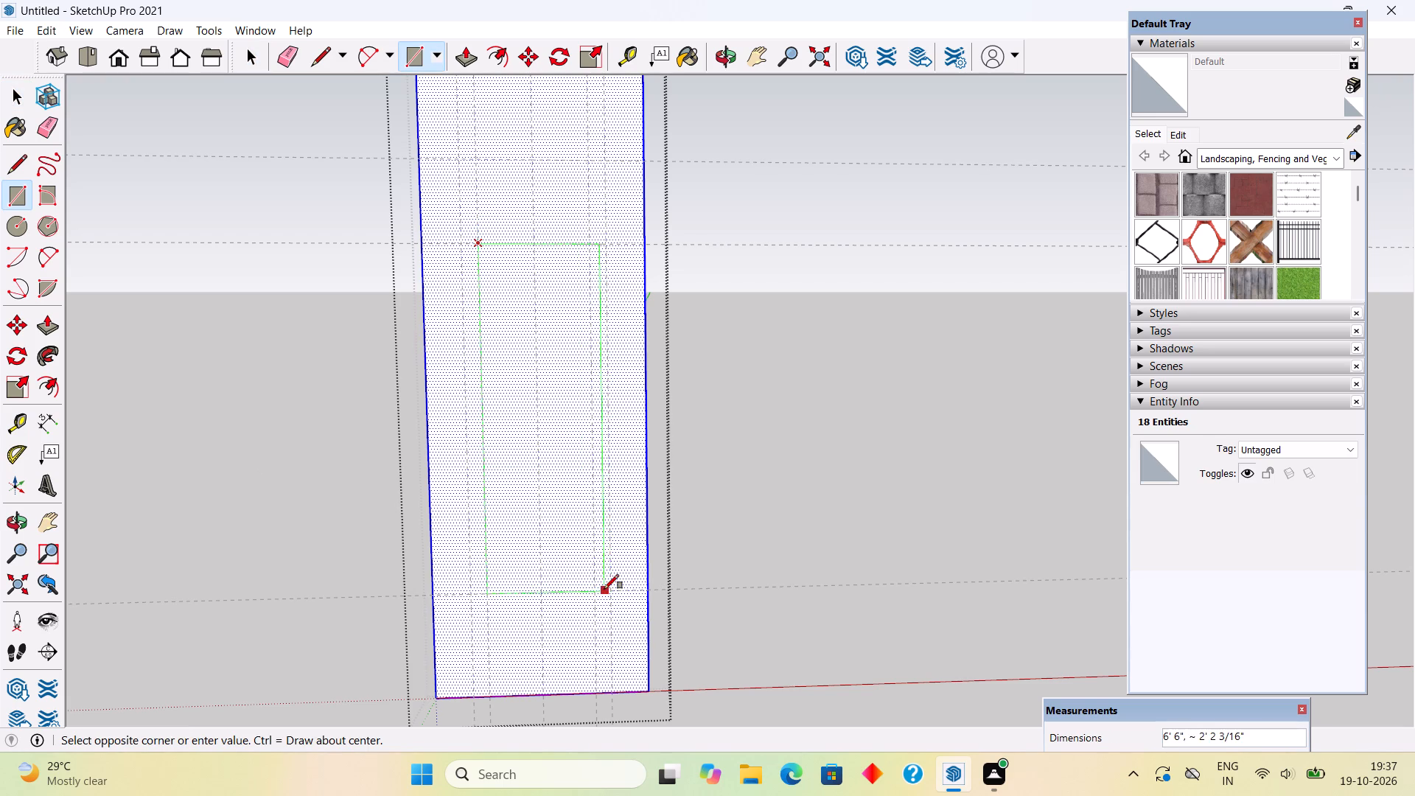
{"action": "left_click", "coordinate": [600, 593]}
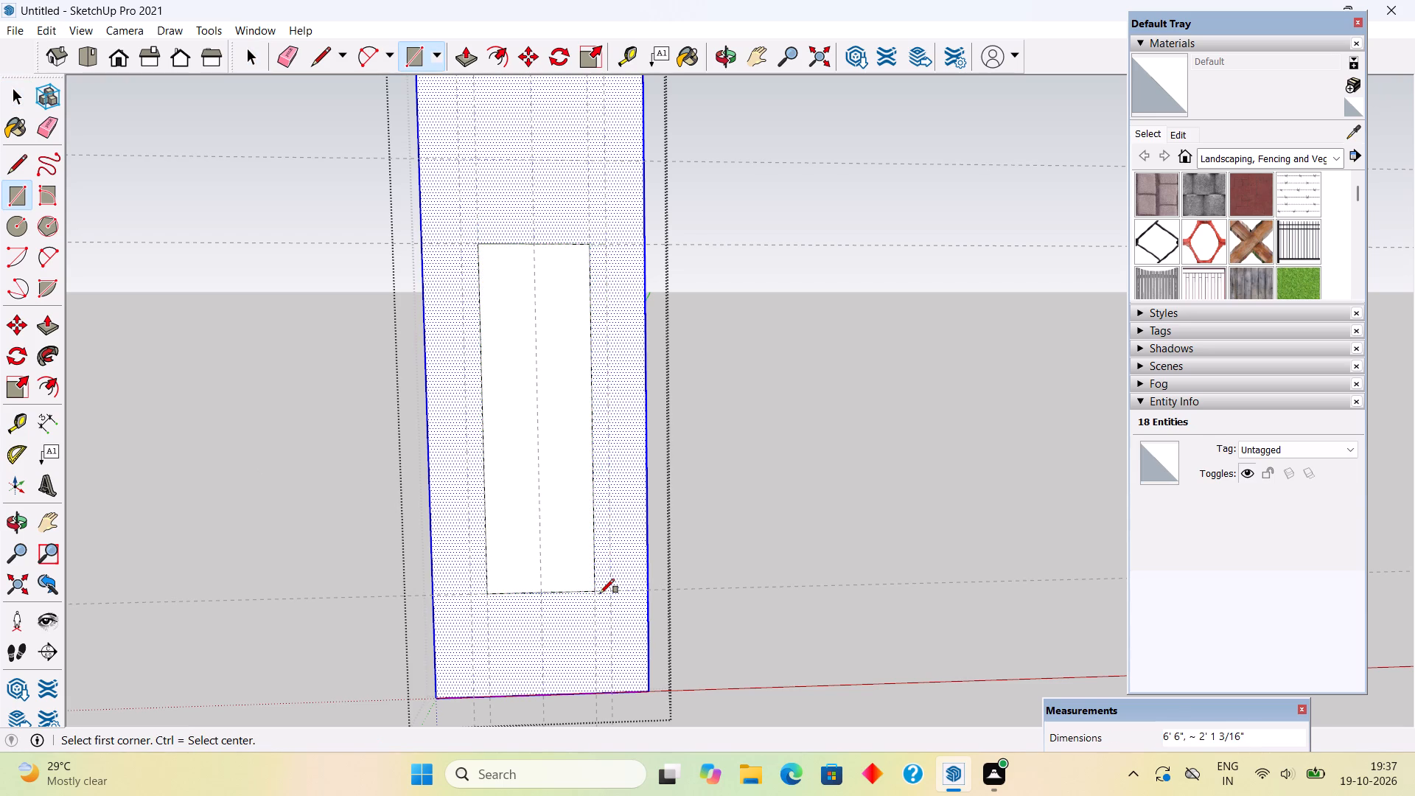
Push the rectangle 9" through the wall to cut a window opening, and close the wall group.
{"action": "key", "text": "p"}
{"action": "left_click_drag", "start_coordinate": [567, 562], "coordinate": [537, 432]}
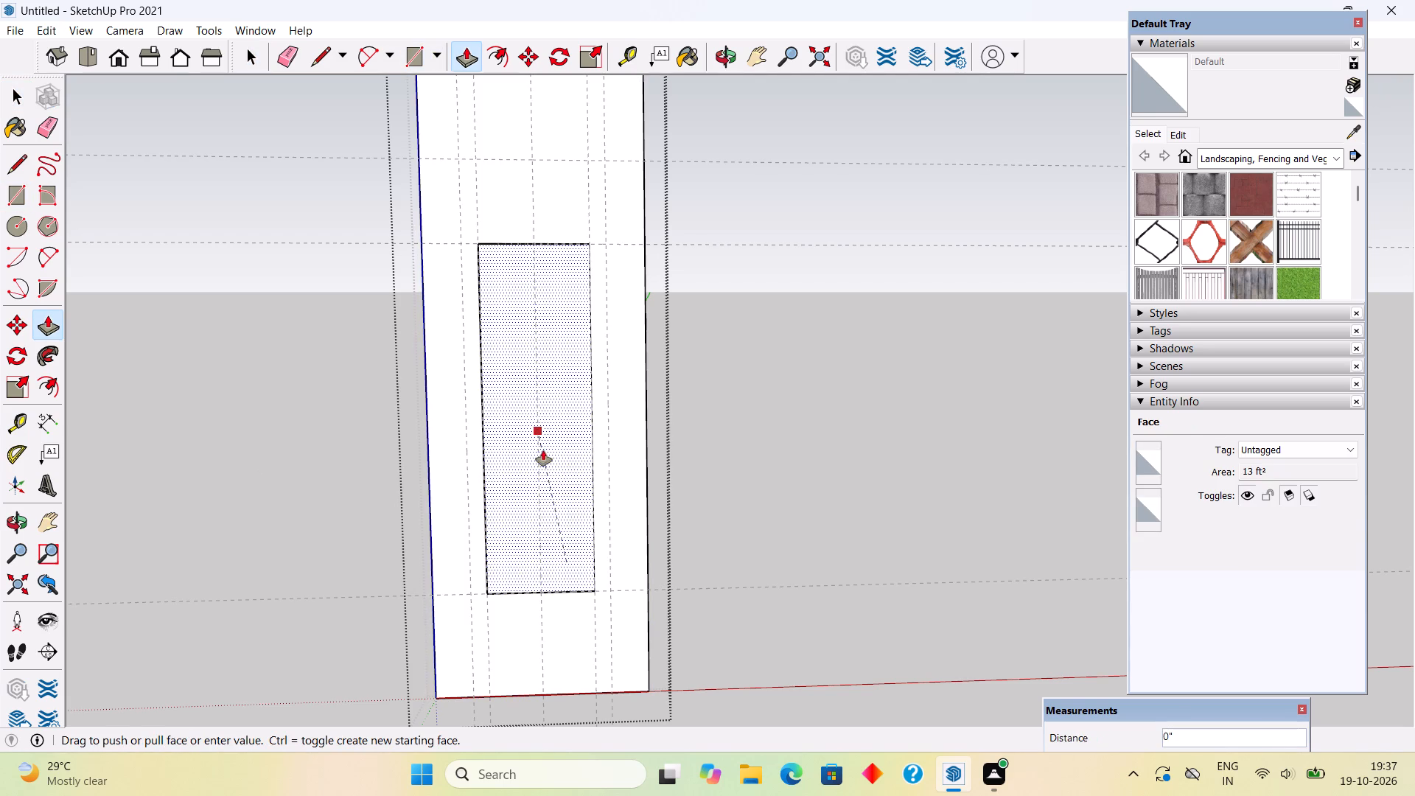
{"action": "key", "text": "ctrl+z"}
{"action": "left_click_drag", "start_coordinate": [567, 540], "coordinate": [567, 541]}
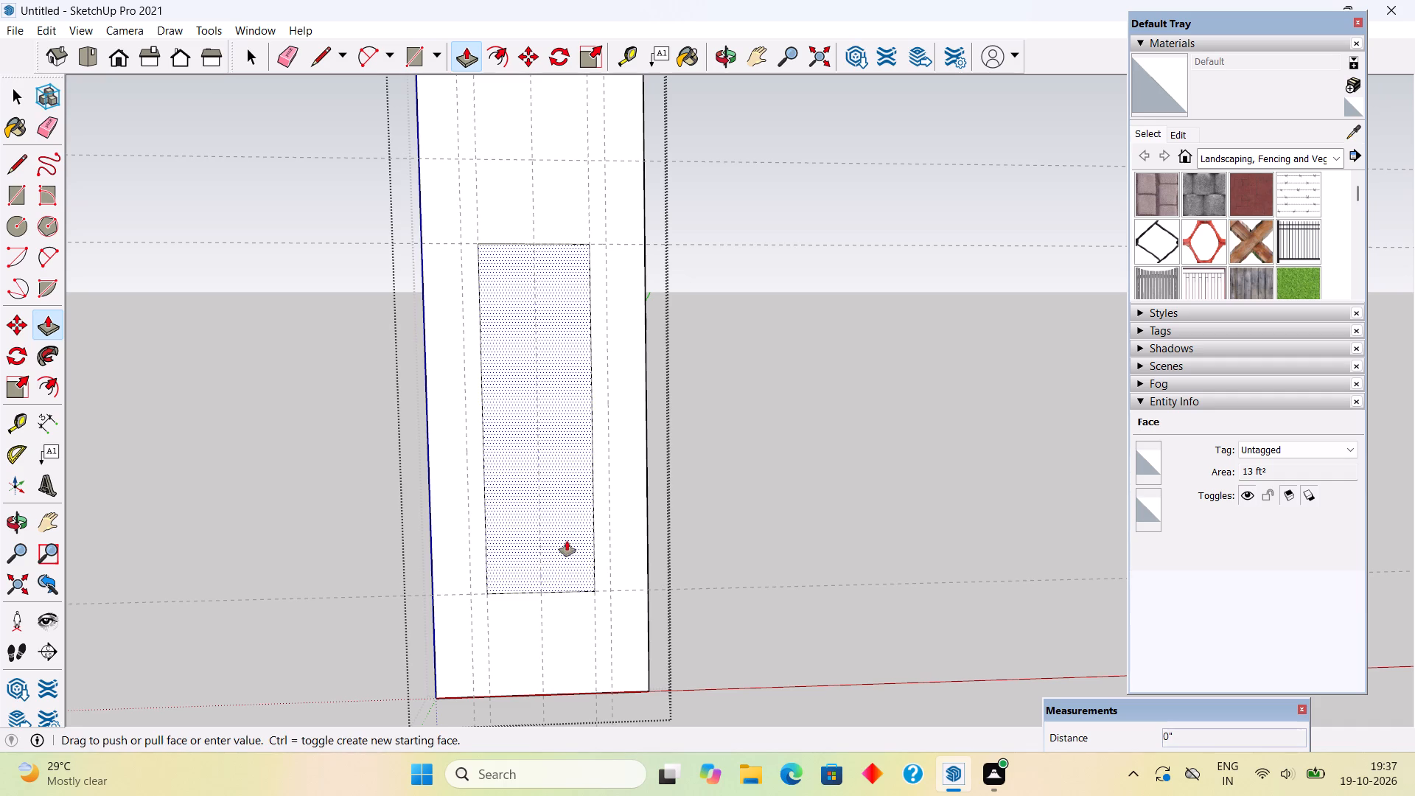
{"action": "left_click_drag", "start_coordinate": [567, 541], "coordinate": [548, 438]}
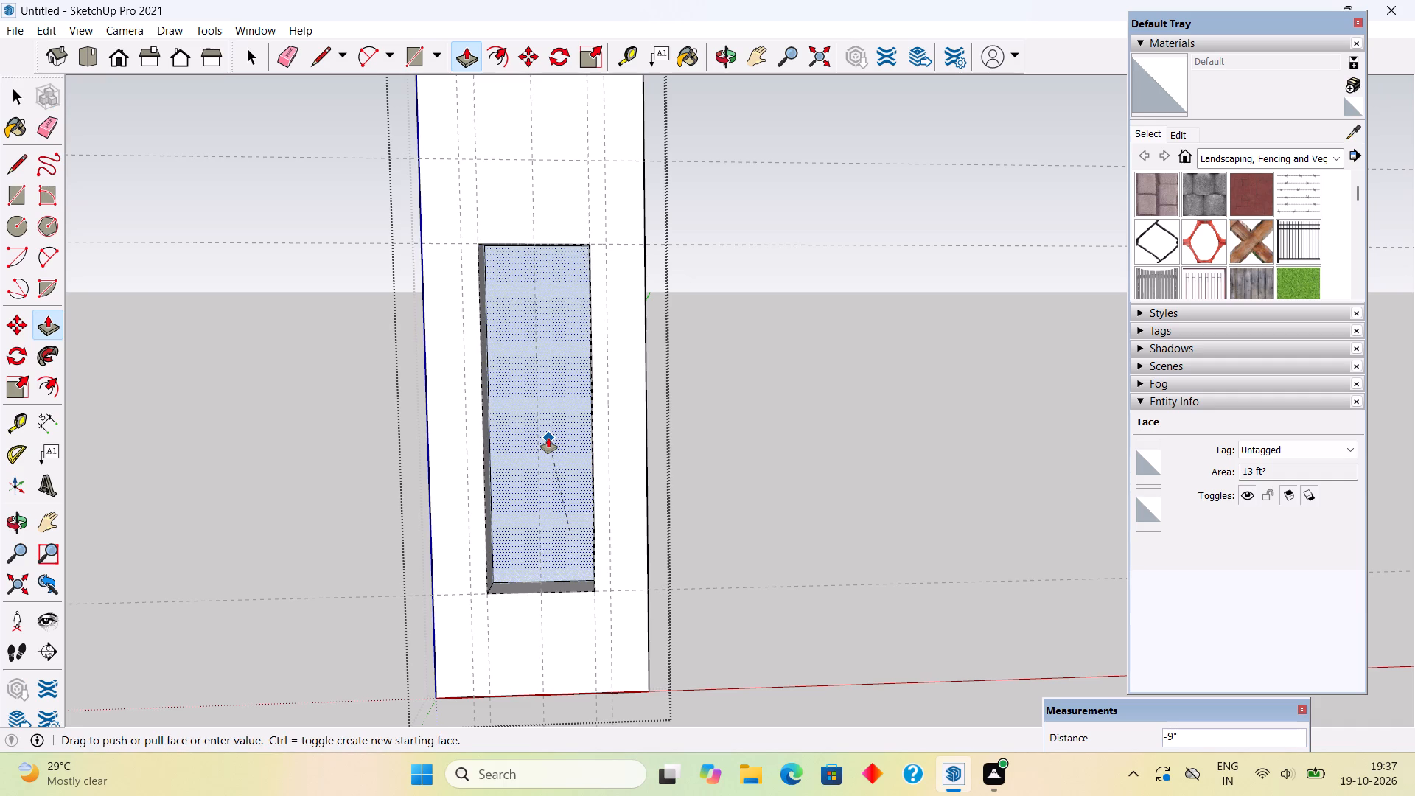
{"action": "left_click_drag", "start_coordinate": [548, 438], "coordinate": [548, 424]}
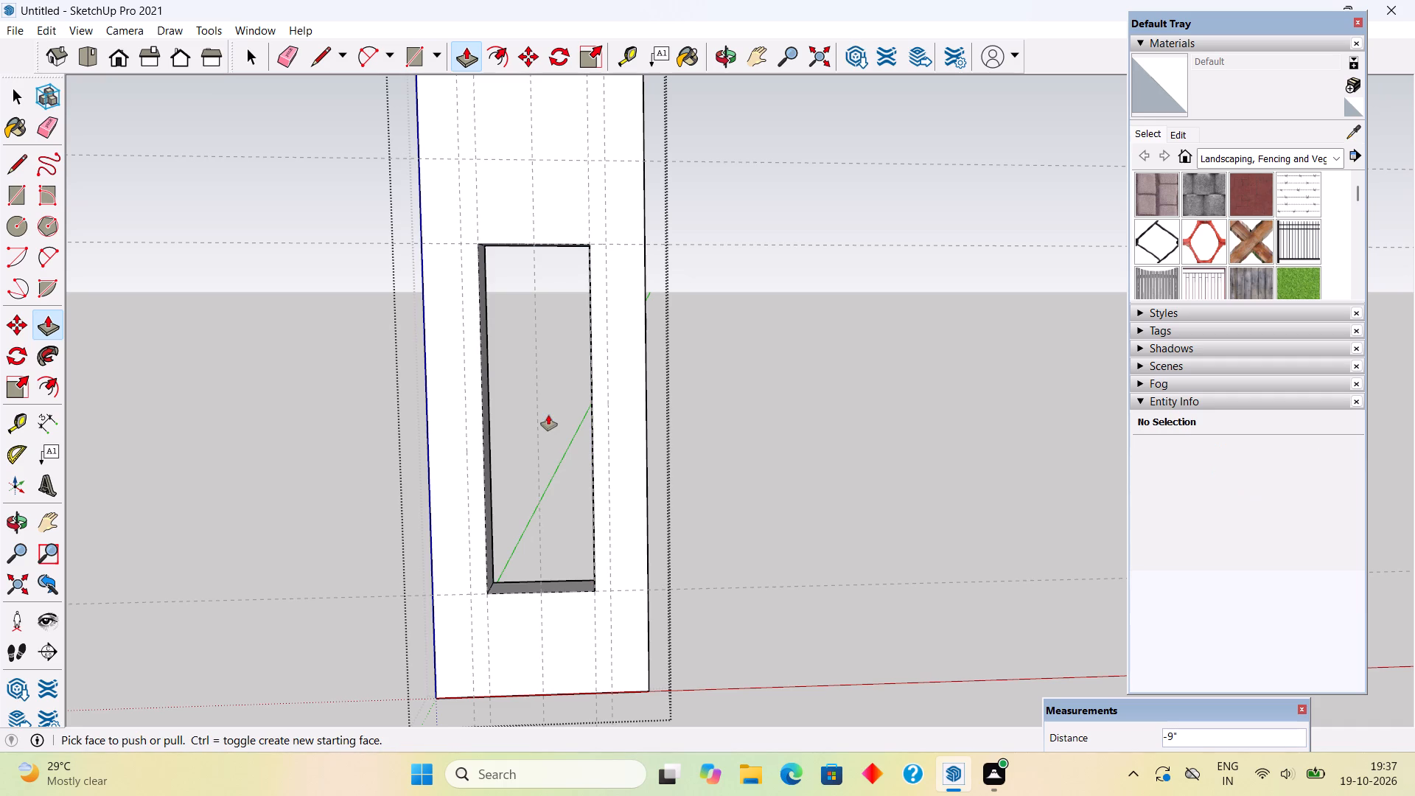
{"action": "key", "text": "space"}
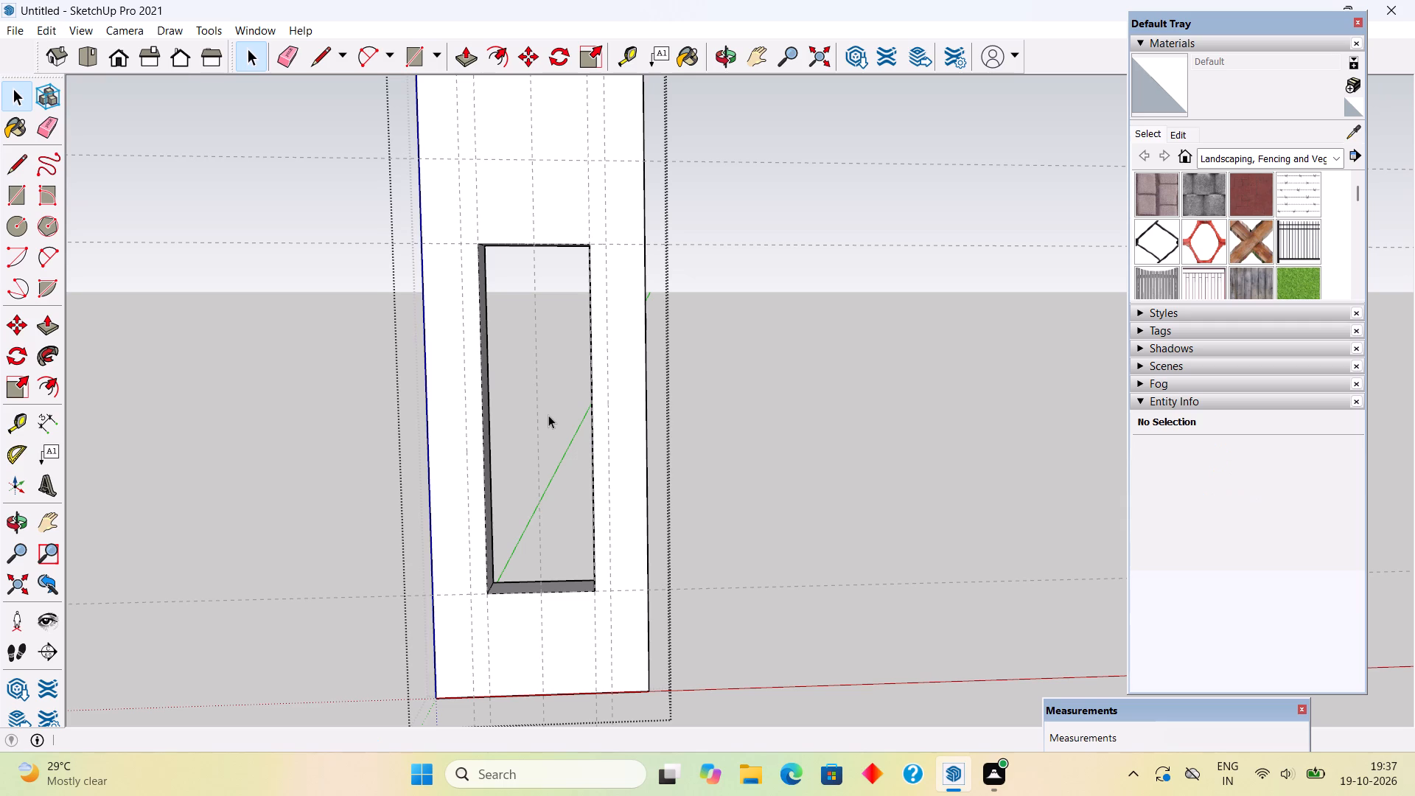
{"action": "scroll", "coordinate": [548, 415], "scroll_direction": "down", "scroll_amount": 1}
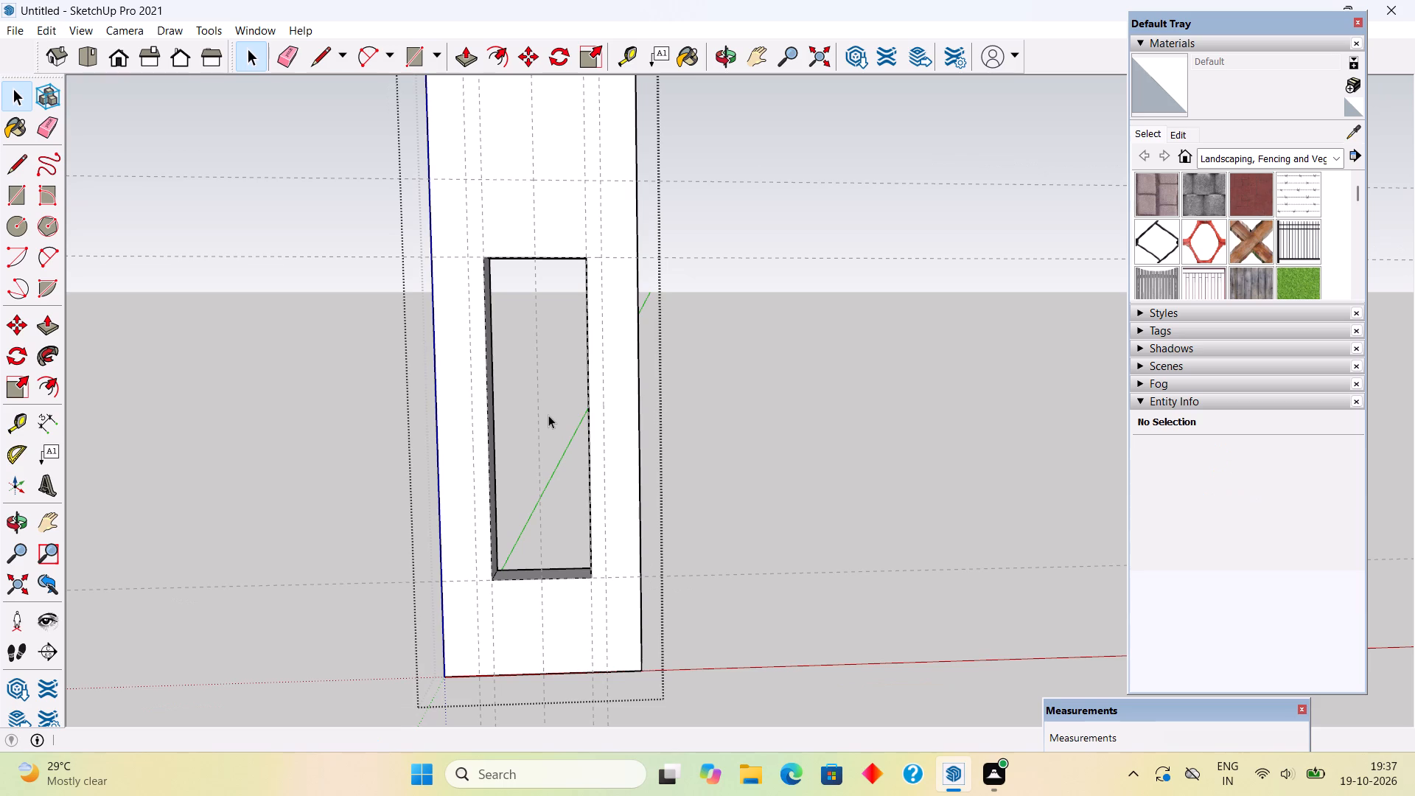
{"action": "middle_click_drag", "start_coordinate": [601, 404], "coordinate": [717, 396]}
{"action": "left_click", "coordinate": [729, 394]}
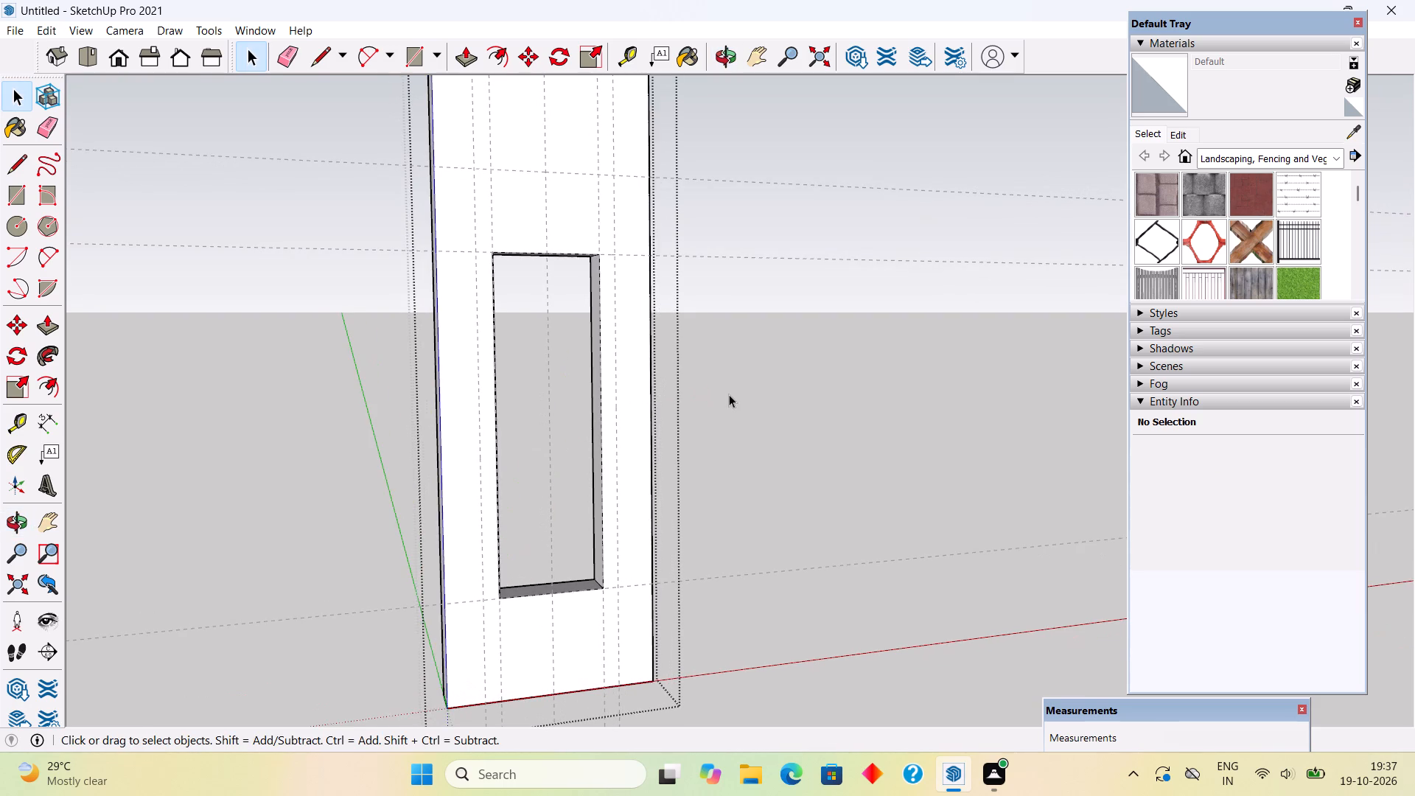
Delete all guides from the model.
{"action": "middle_click_drag", "start_coordinate": [714, 419], "coordinate": [802, 573]}
{"action": "scroll", "coordinate": [802, 573], "scroll_direction": "down", "scroll_amount": 5}
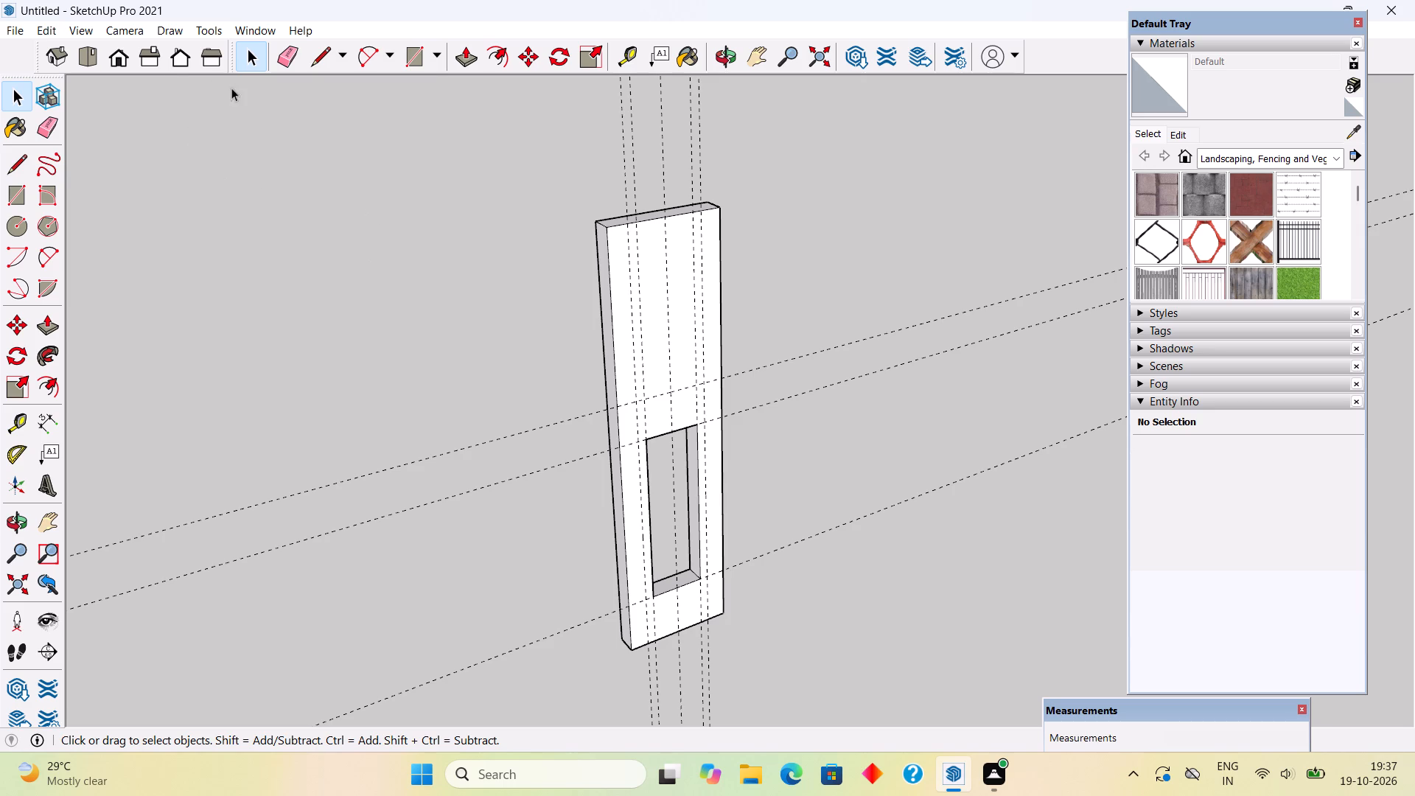
{"action": "left_click", "coordinate": [47, 29]}
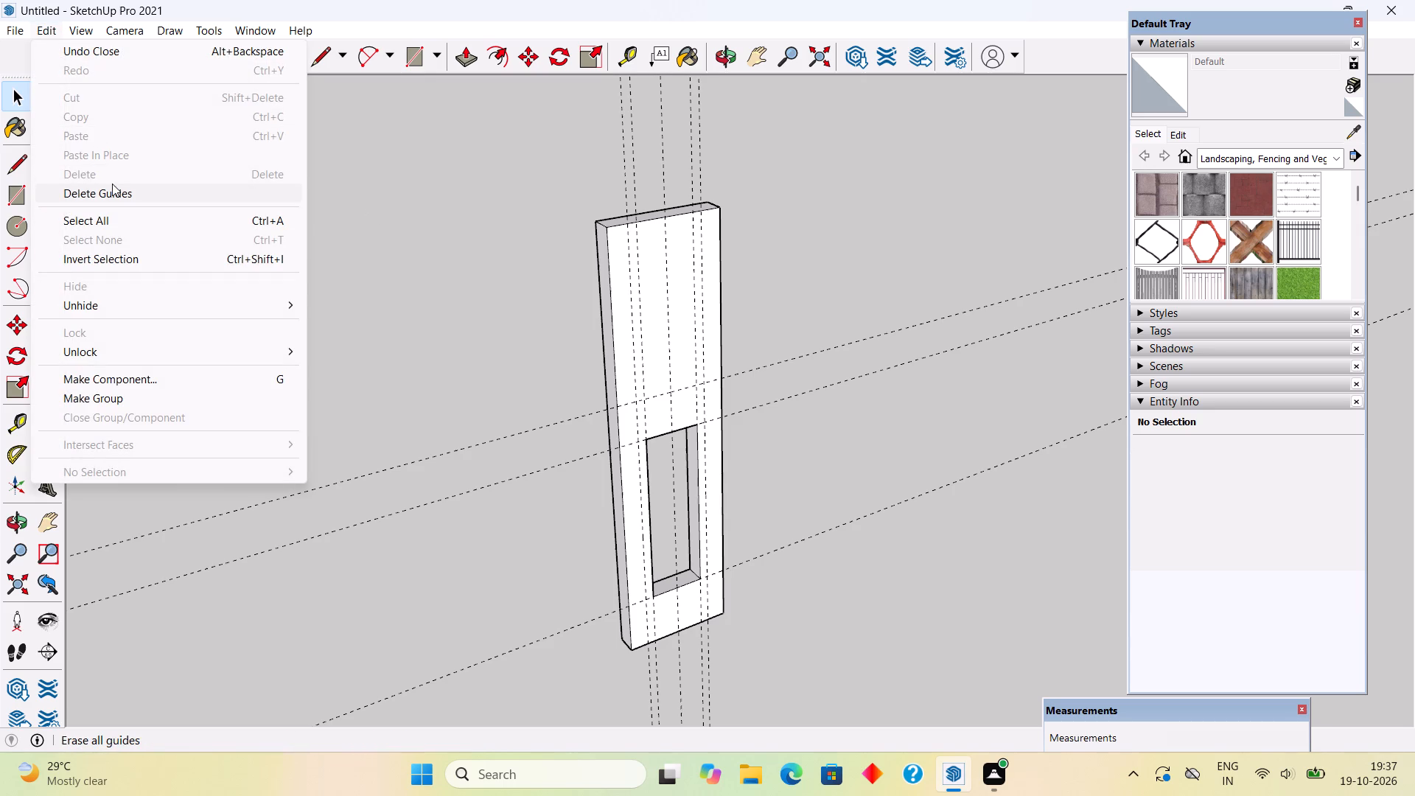
{"action": "left_click", "coordinate": [116, 192]}
Examine the wall's top end and its blank upper face above the window opening.
{"action": "middle_click_drag", "start_coordinate": [622, 399], "coordinate": [621, 387]}
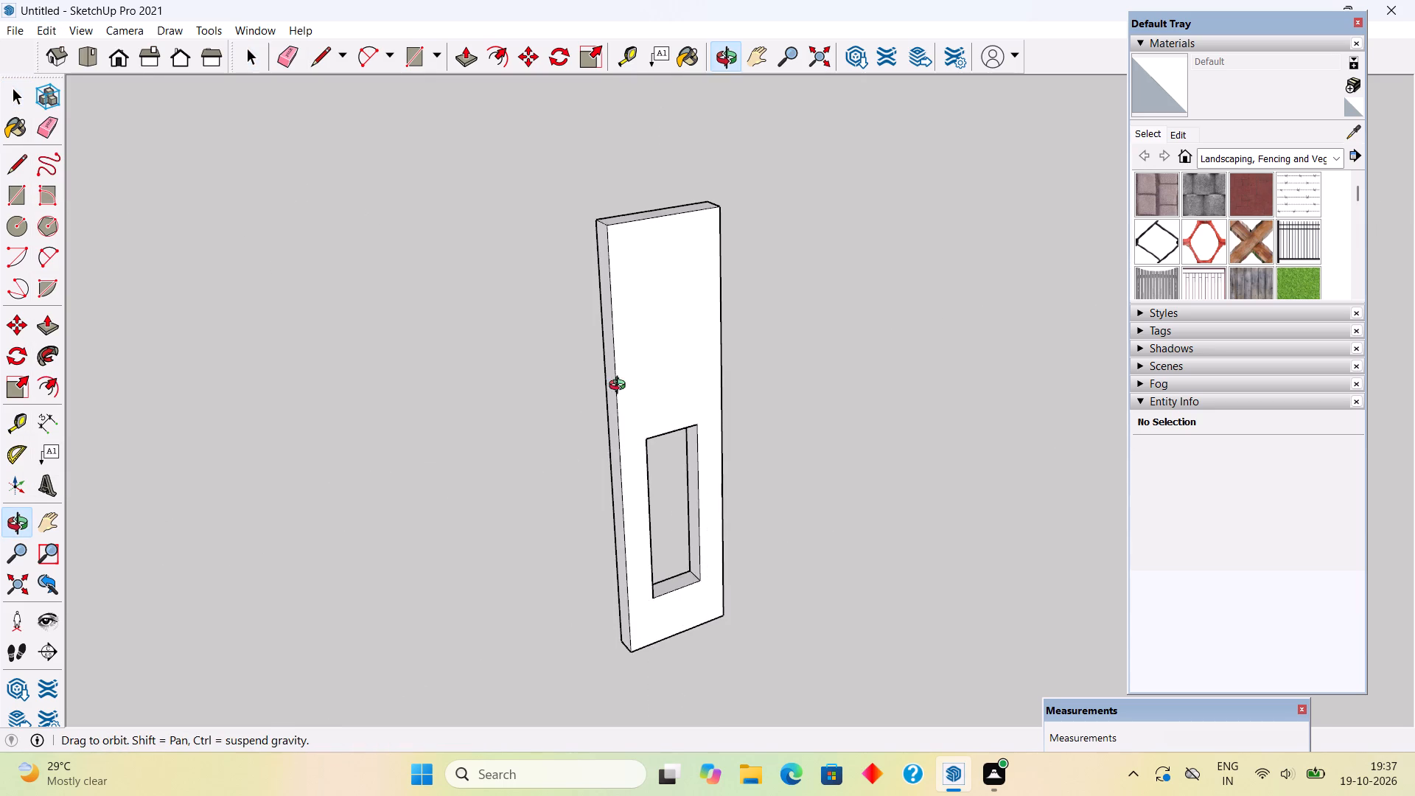
{"action": "middle_click_drag", "start_coordinate": [621, 387], "coordinate": [605, 284]}
{"action": "scroll", "coordinate": [605, 284], "scroll_direction": "down", "scroll_amount": 4}
{"action": "scroll", "coordinate": [573, 397], "scroll_direction": "up", "scroll_amount": 3}
{"action": "scroll", "coordinate": [599, 224], "scroll_direction": "up", "scroll_amount": 3}
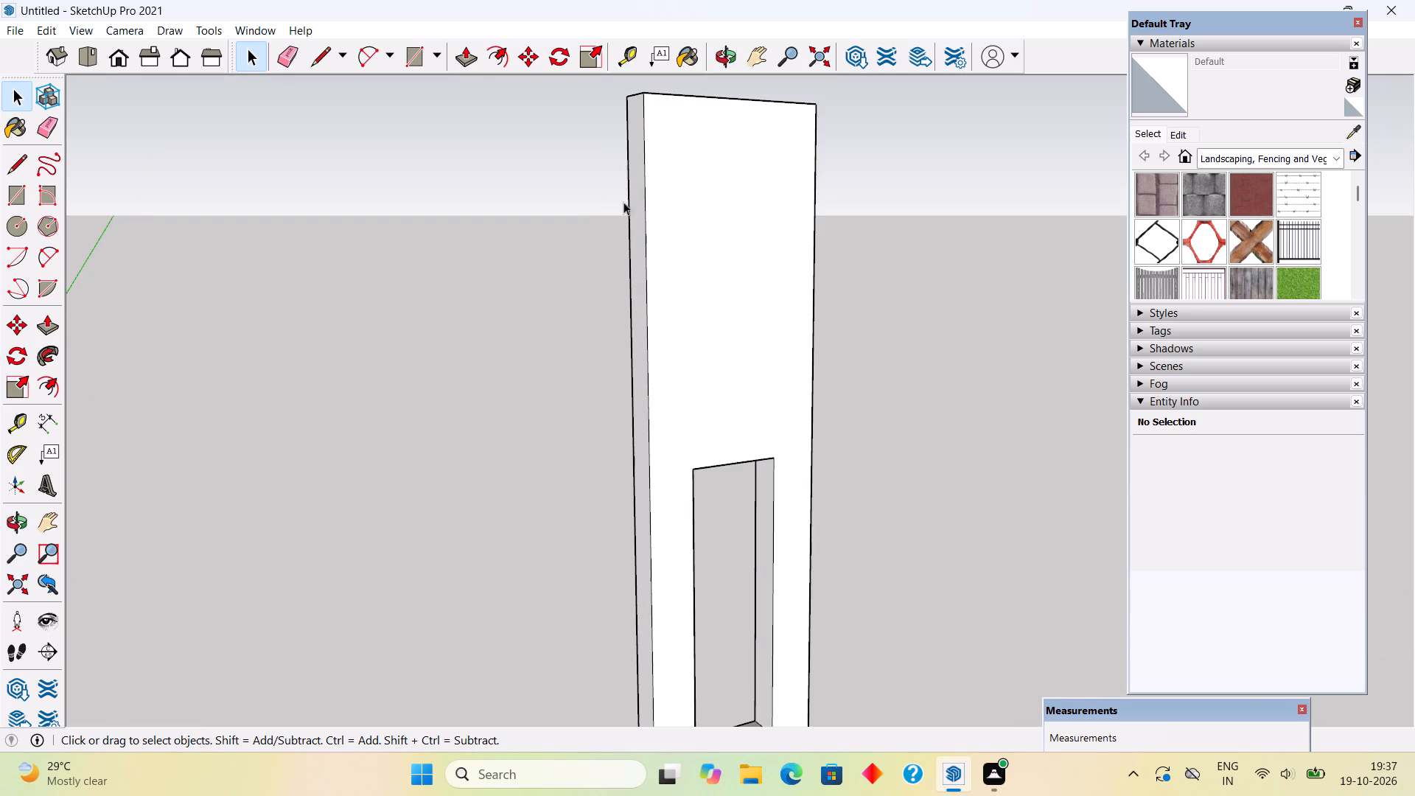
{"action": "scroll", "coordinate": [755, 135], "scroll_direction": "down", "scroll_amount": 4}
{"action": "scroll", "coordinate": [757, 87], "scroll_direction": "up", "scroll_amount": 4}
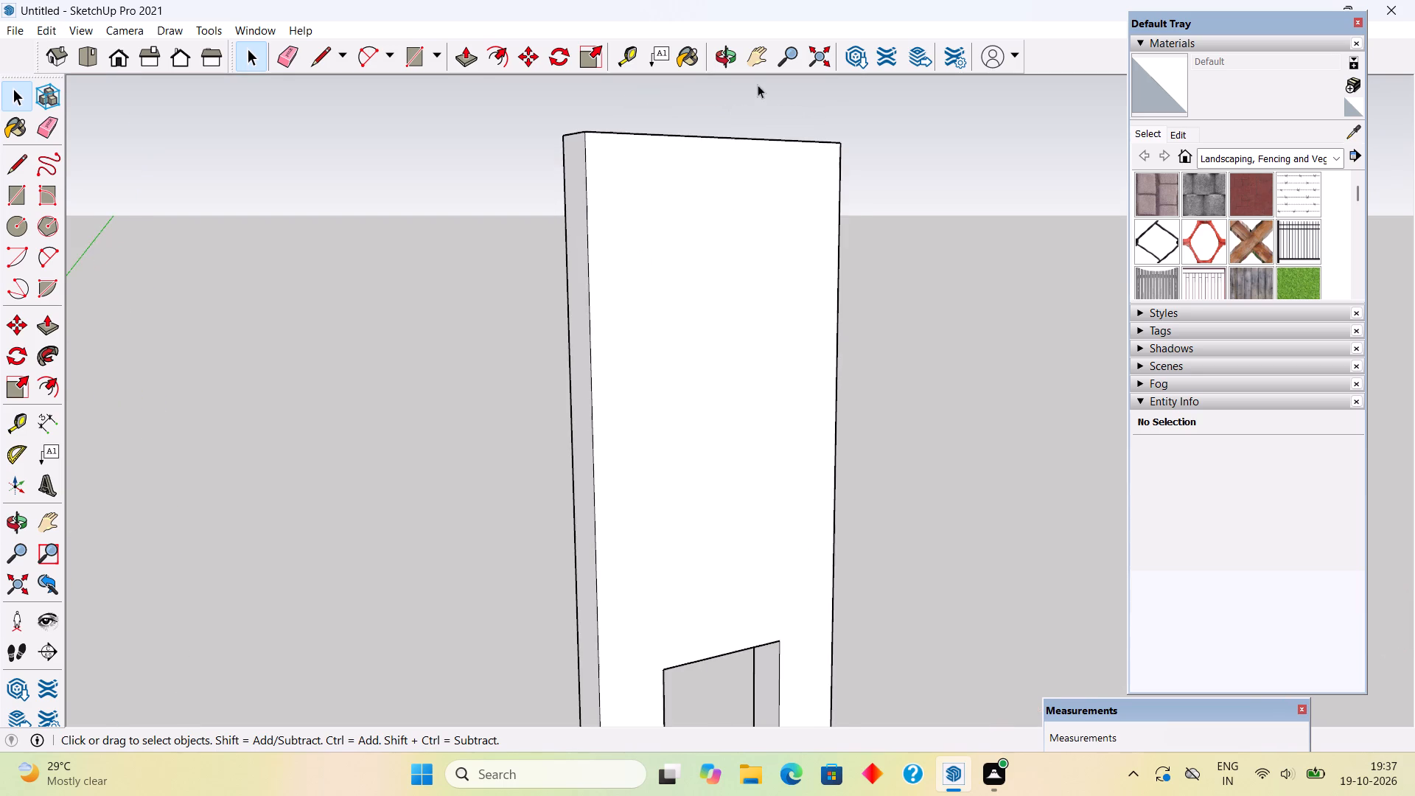
Place two horizontal guides on the wall's front face, one 2" below the top edge and another 1.3" below the first.
{"action": "middle_click_drag", "start_coordinate": [698, 117], "coordinate": [609, 122]}
{"action": "key", "text": "t"}
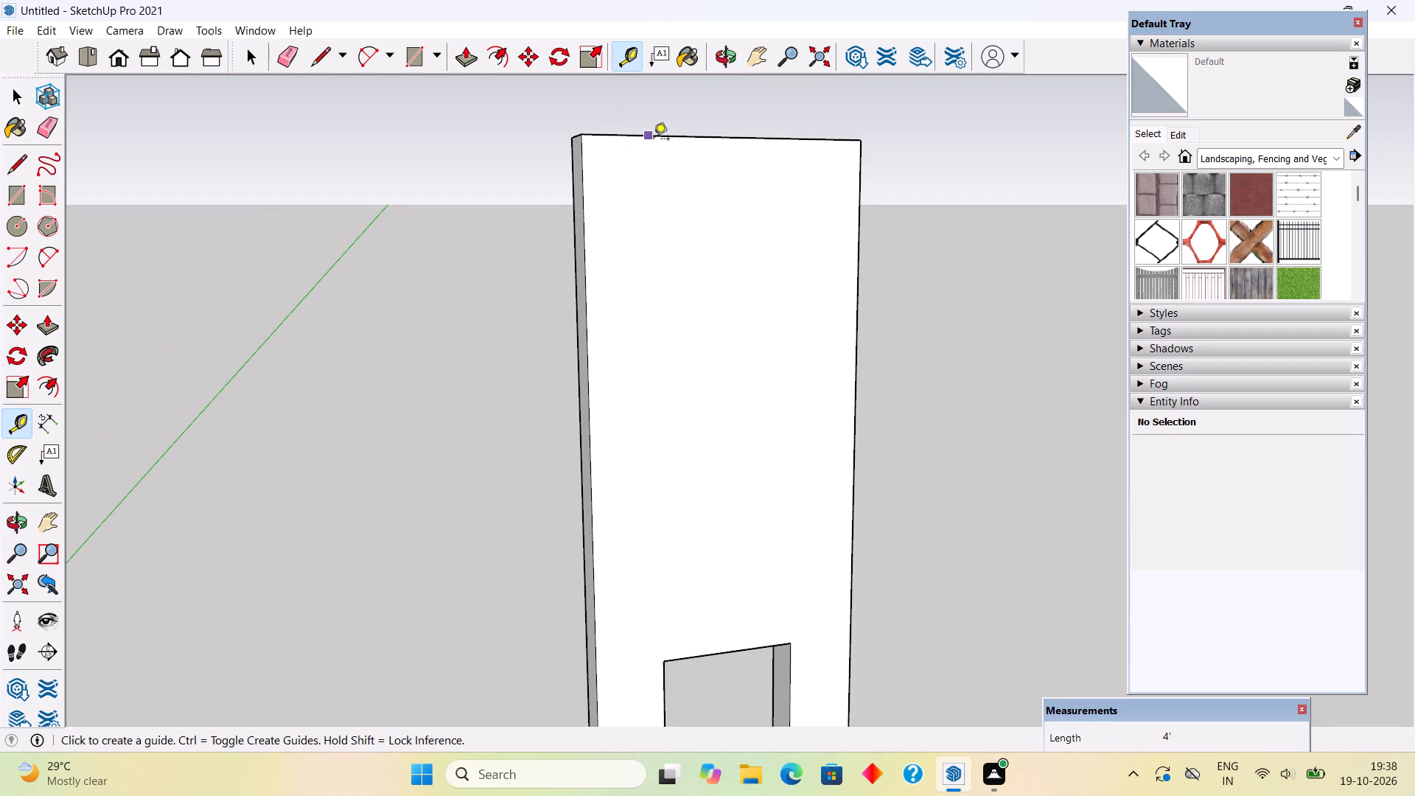
{"action": "left_click", "coordinate": [699, 140]}
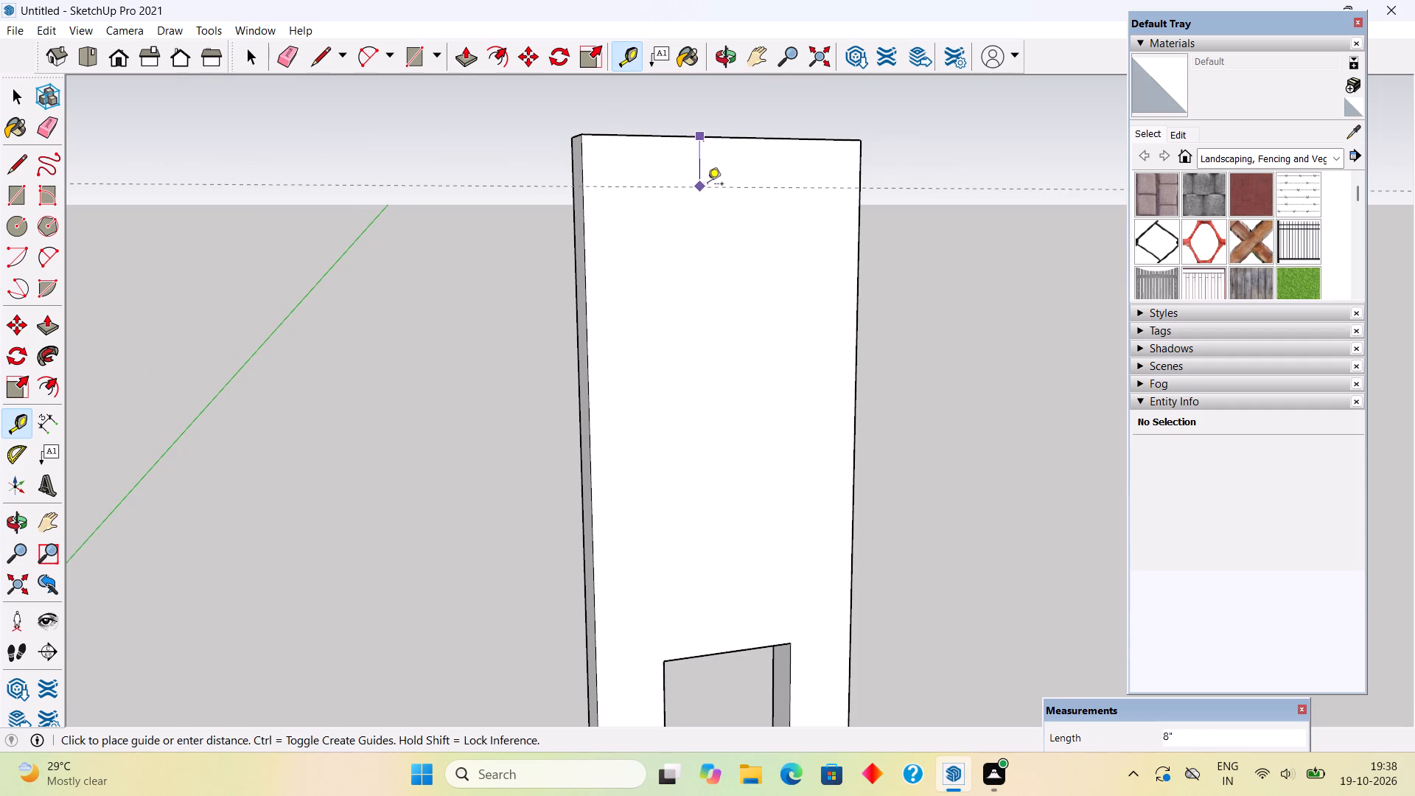
{"action": "type", "text": "2\""}
{"action": "key", "text": "Return"}
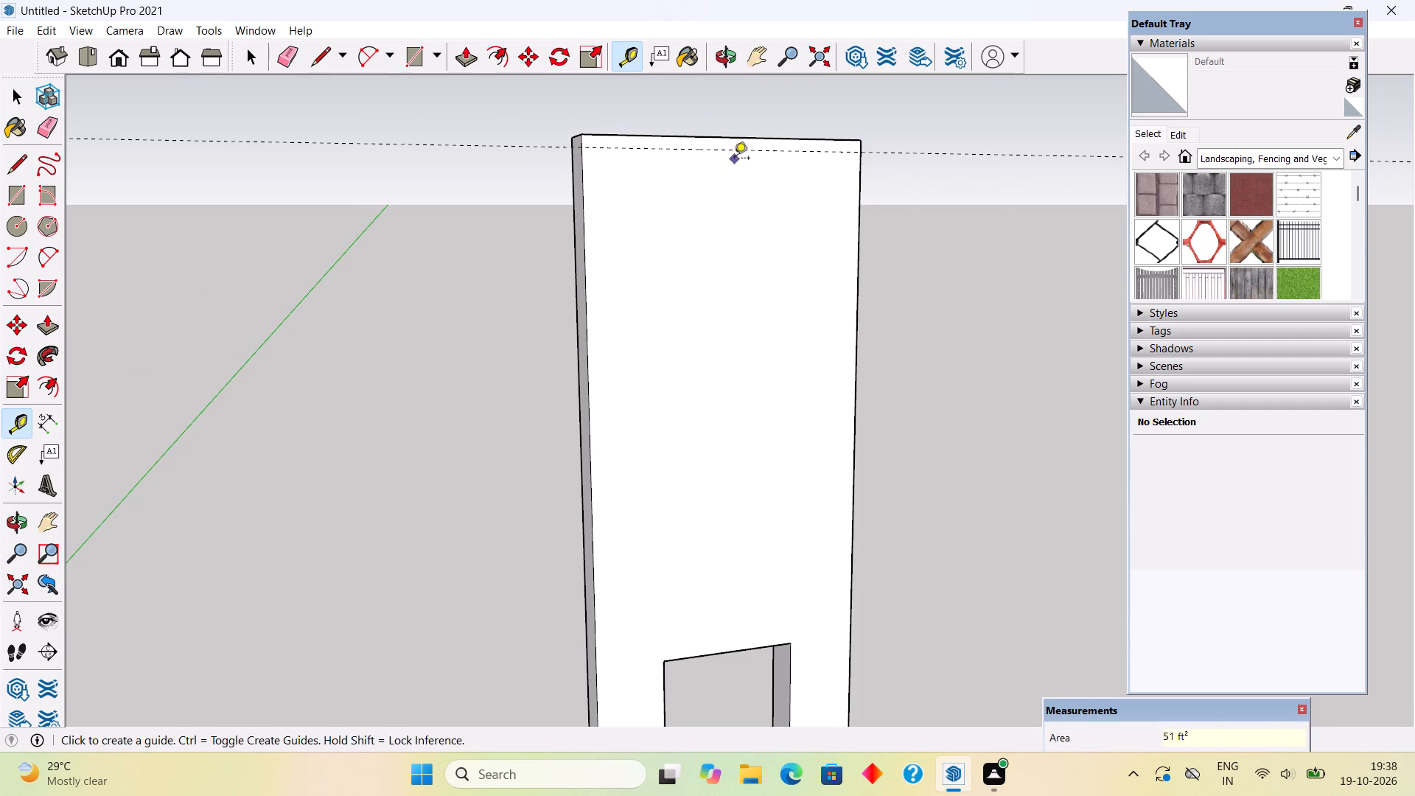
{"action": "left_click", "coordinate": [736, 150]}
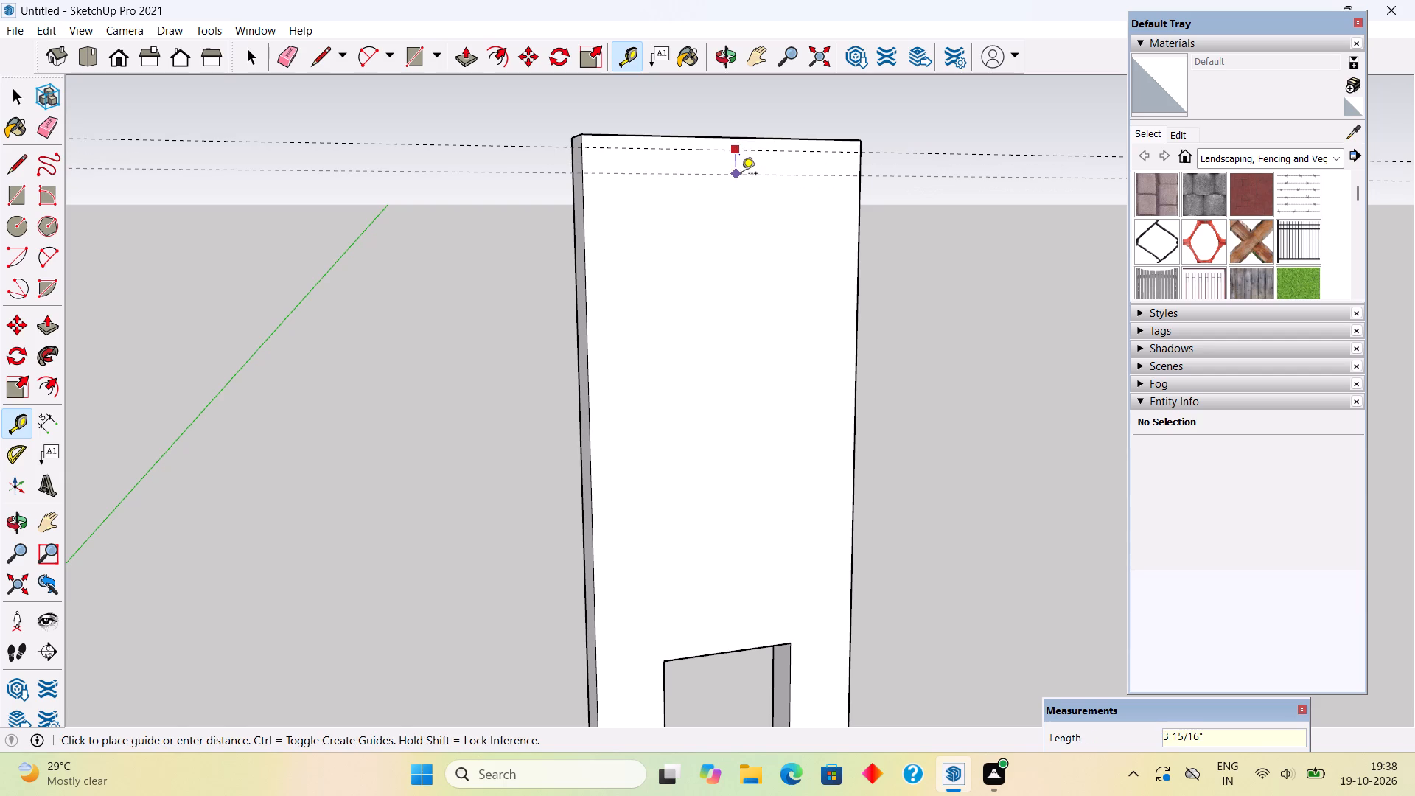
{"action": "type", "text": "1.3\""}
{"action": "key", "text": "Return"}
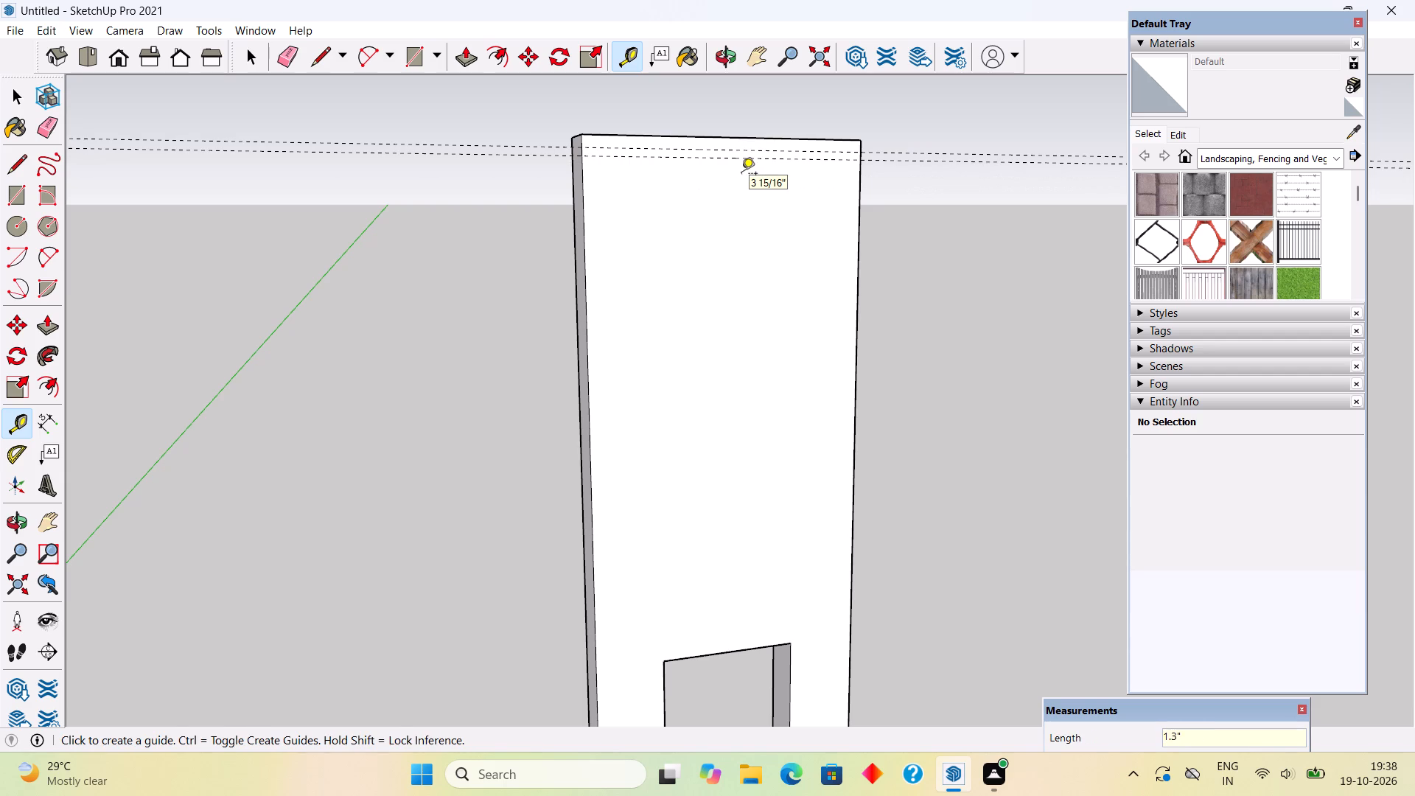
Copy the pair of guides 8" down the wall and repeat the copy 30 times.
{"action": "key", "text": "space"}
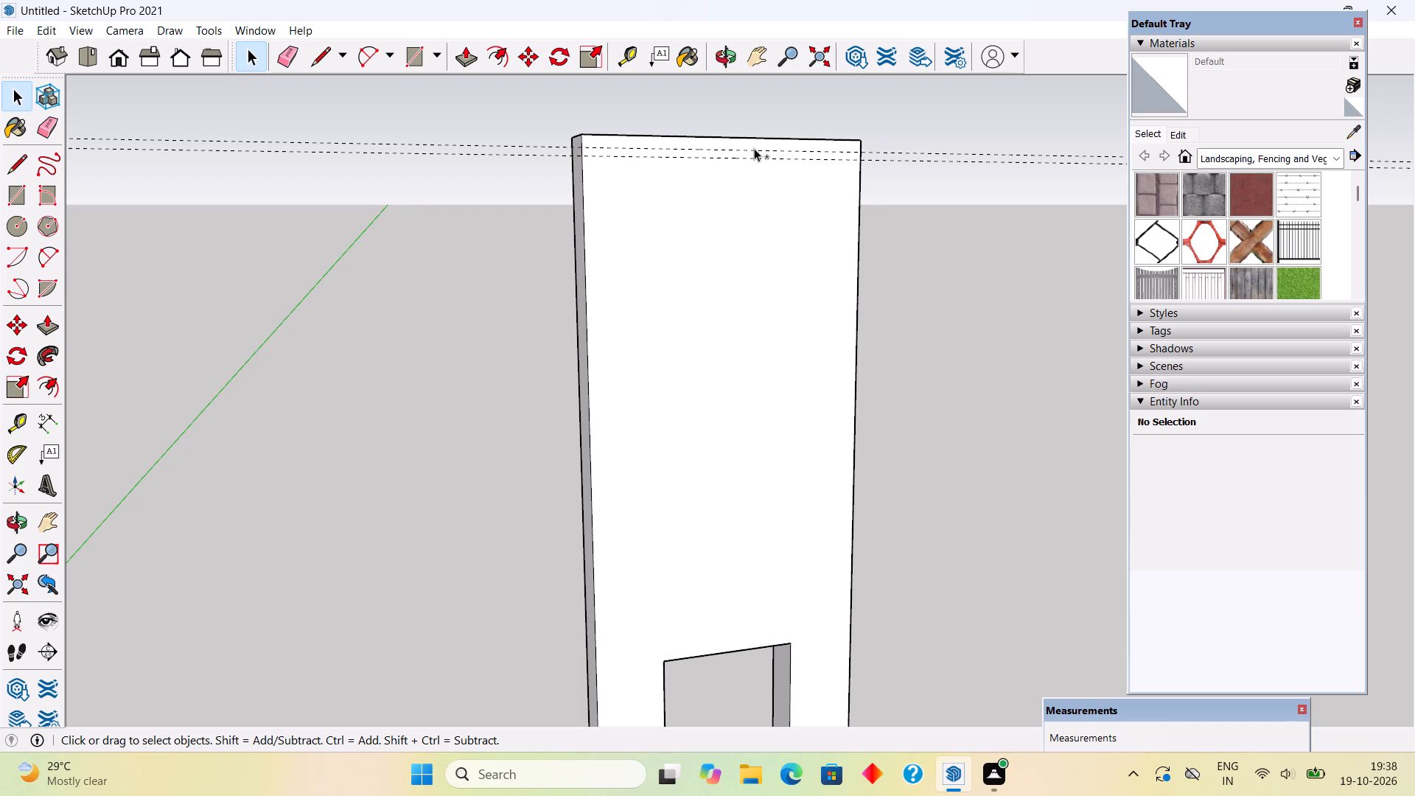
{"action": "left_click", "coordinate": [754, 148], "text": "ctrl"}
{"action": "left_click", "coordinate": [755, 158], "text": "ctrl"}
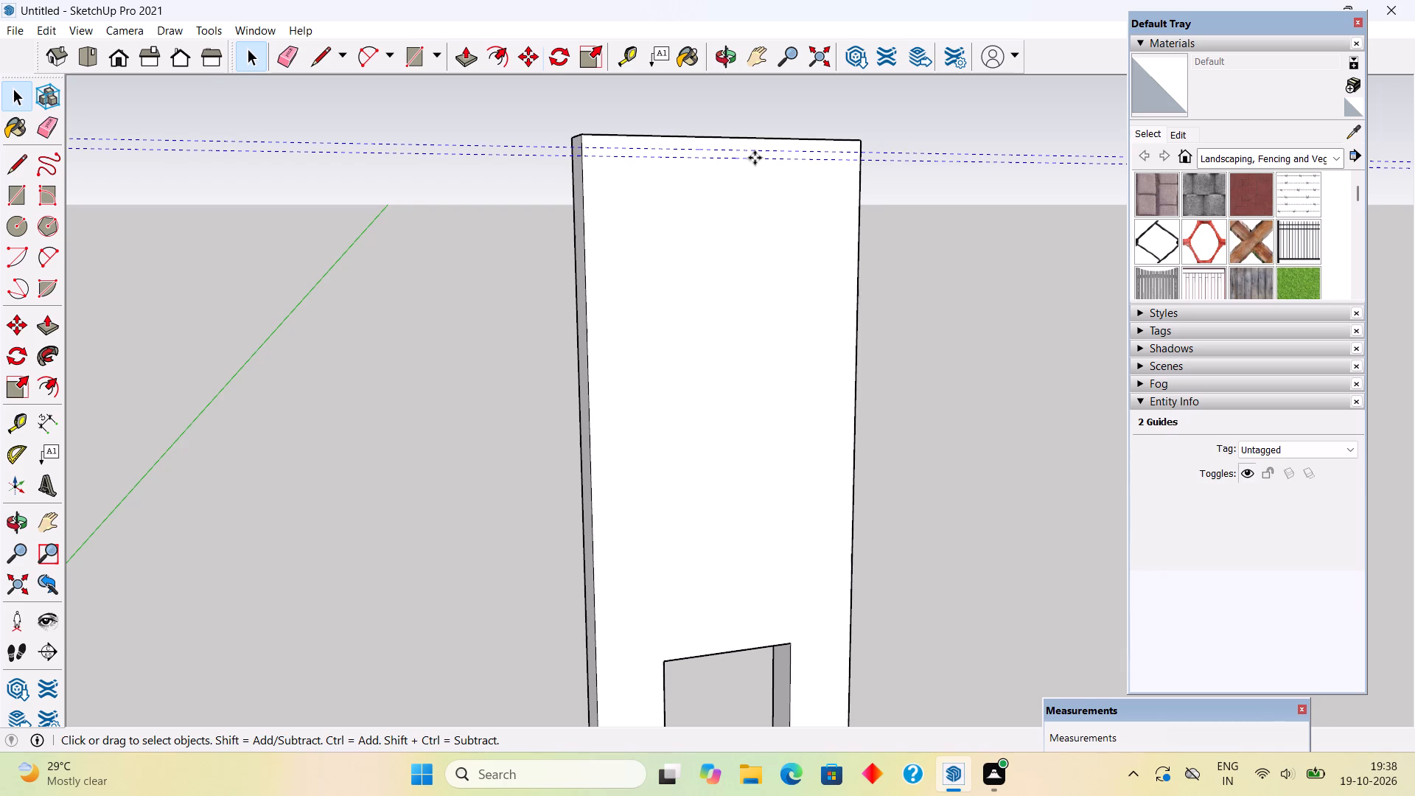
{"action": "key", "text": "m"}
{"action": "left_click", "coordinate": [755, 158]}
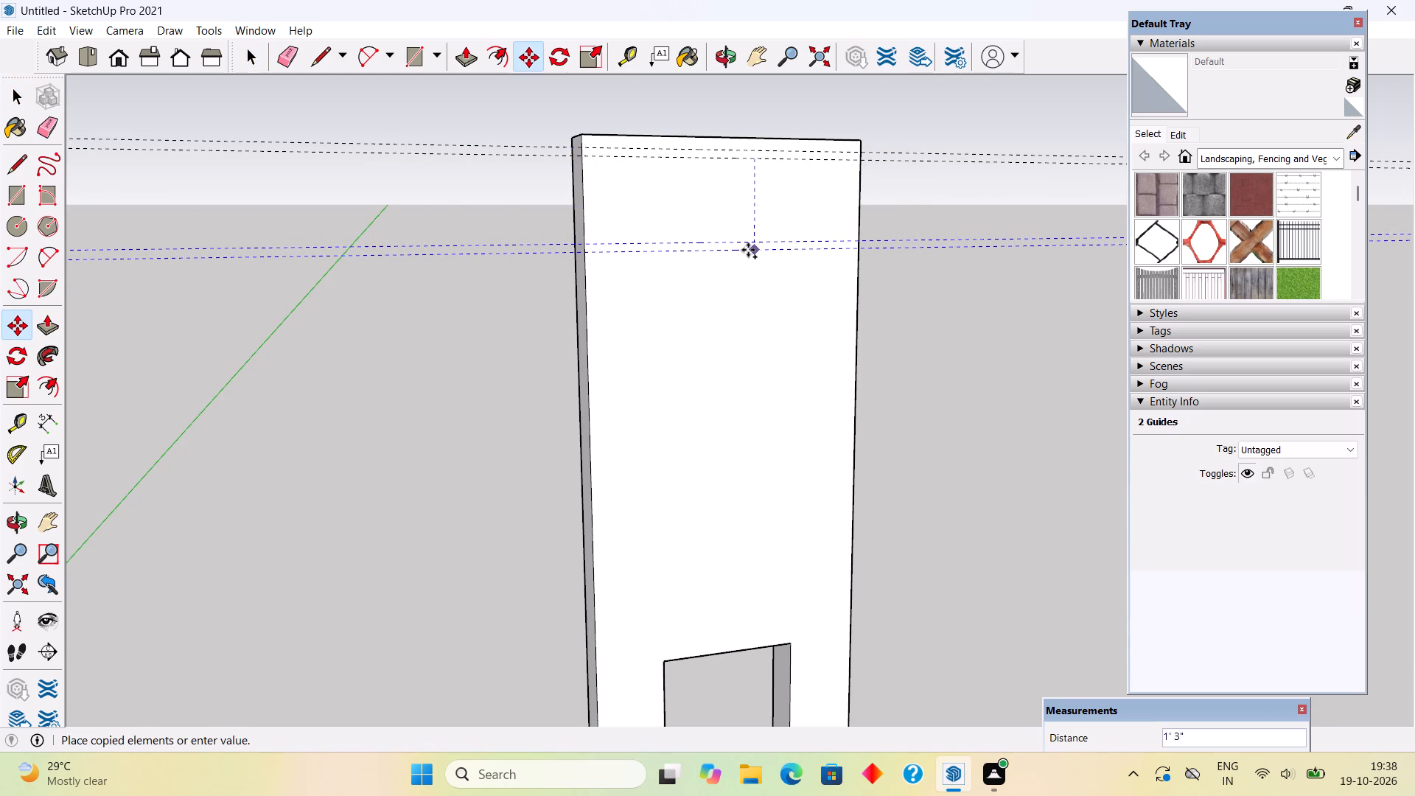
{"action": "type", "text": "8\""}
{"action": "key", "text": "Return"}
{"action": "type", "text": "x30"}
{"action": "key", "text": "Return"}
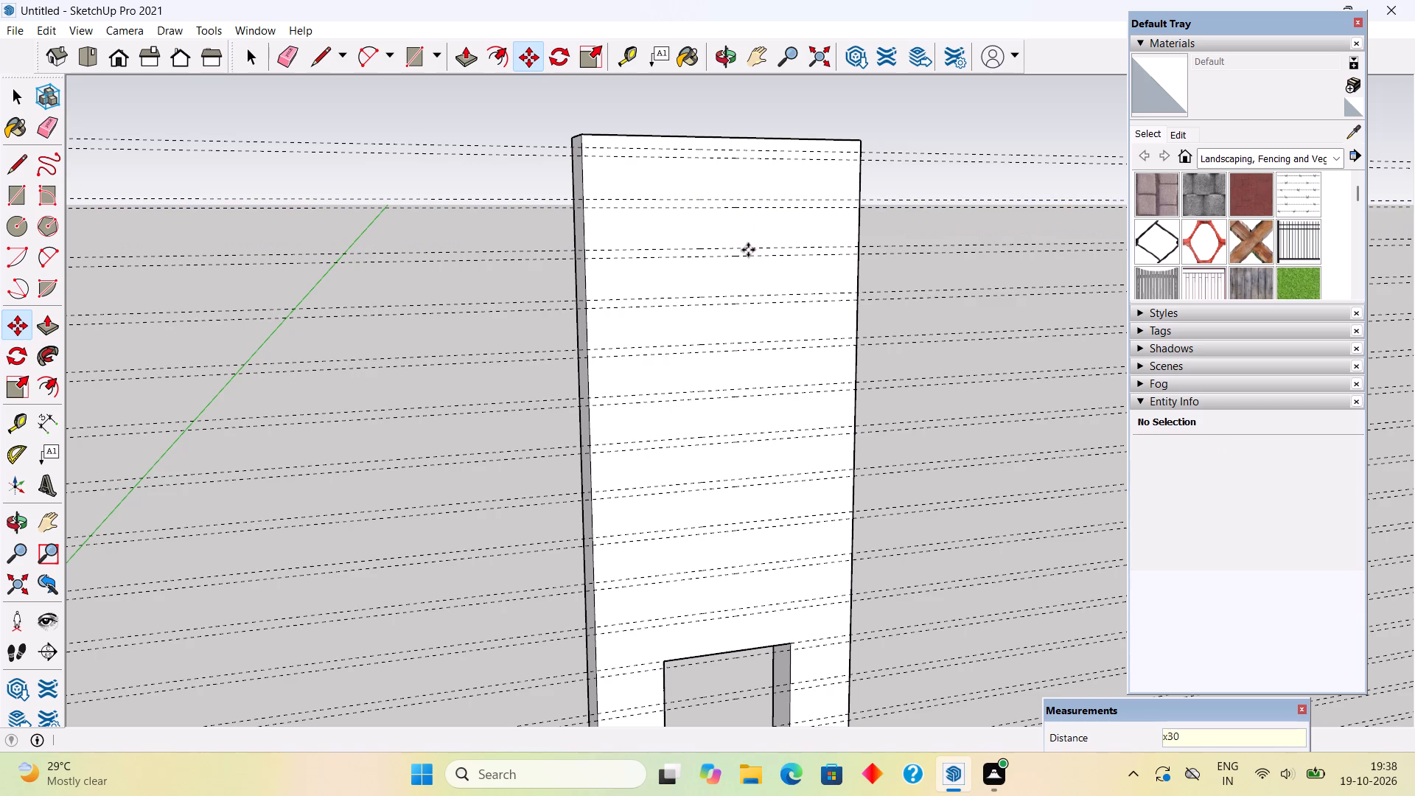
{"action": "key", "text": "b"}
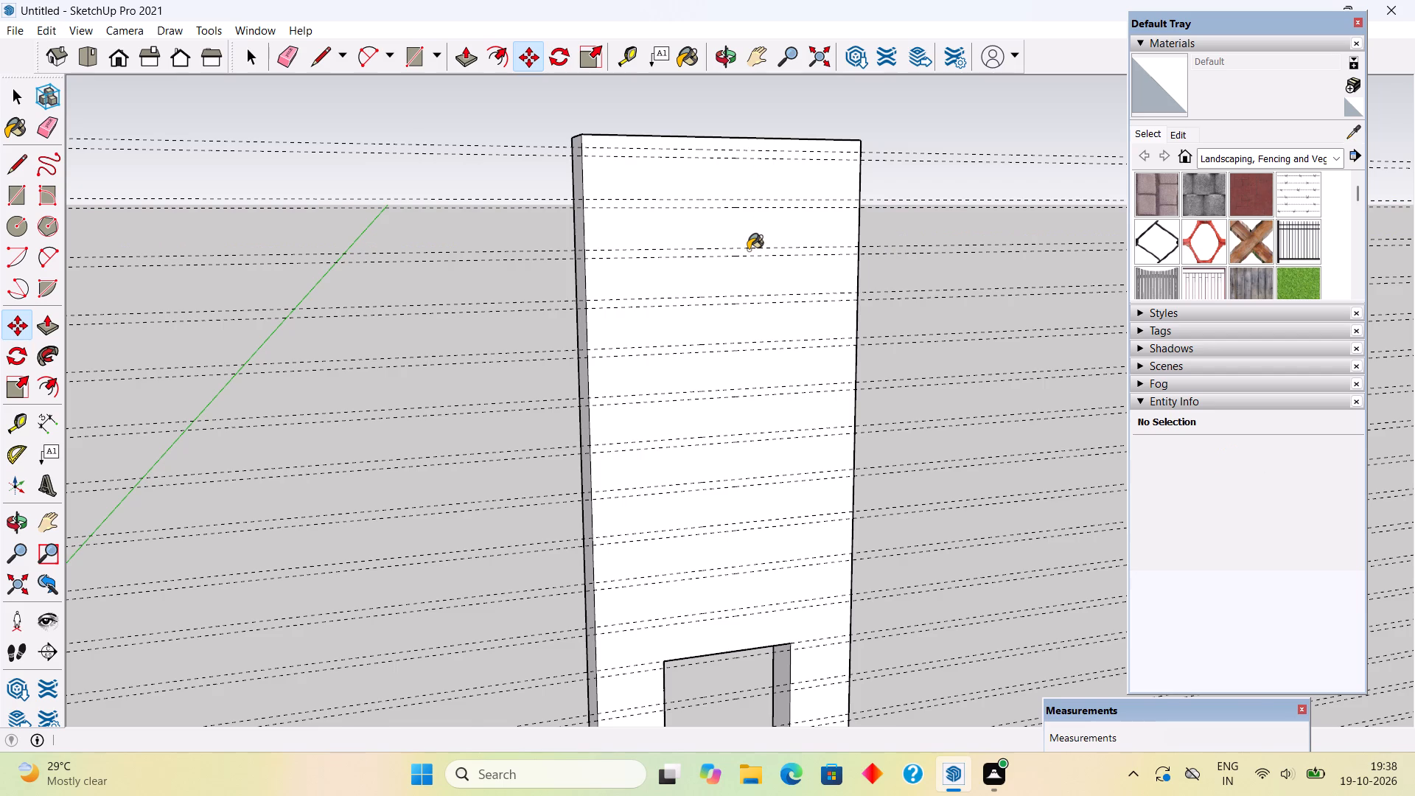
{"action": "scroll", "coordinate": [748, 250], "scroll_direction": "down", "scroll_amount": 4}
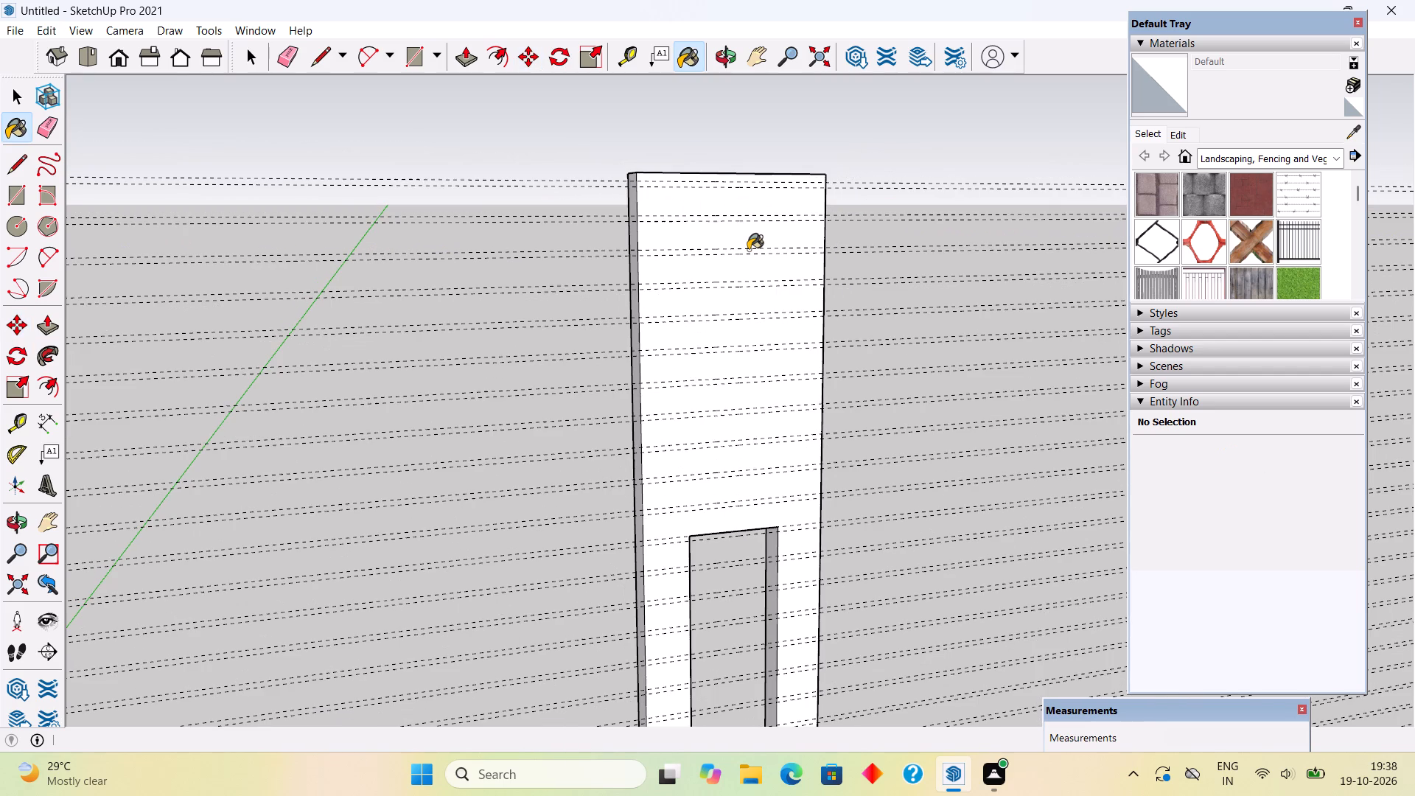
{"action": "key", "text": "space"}
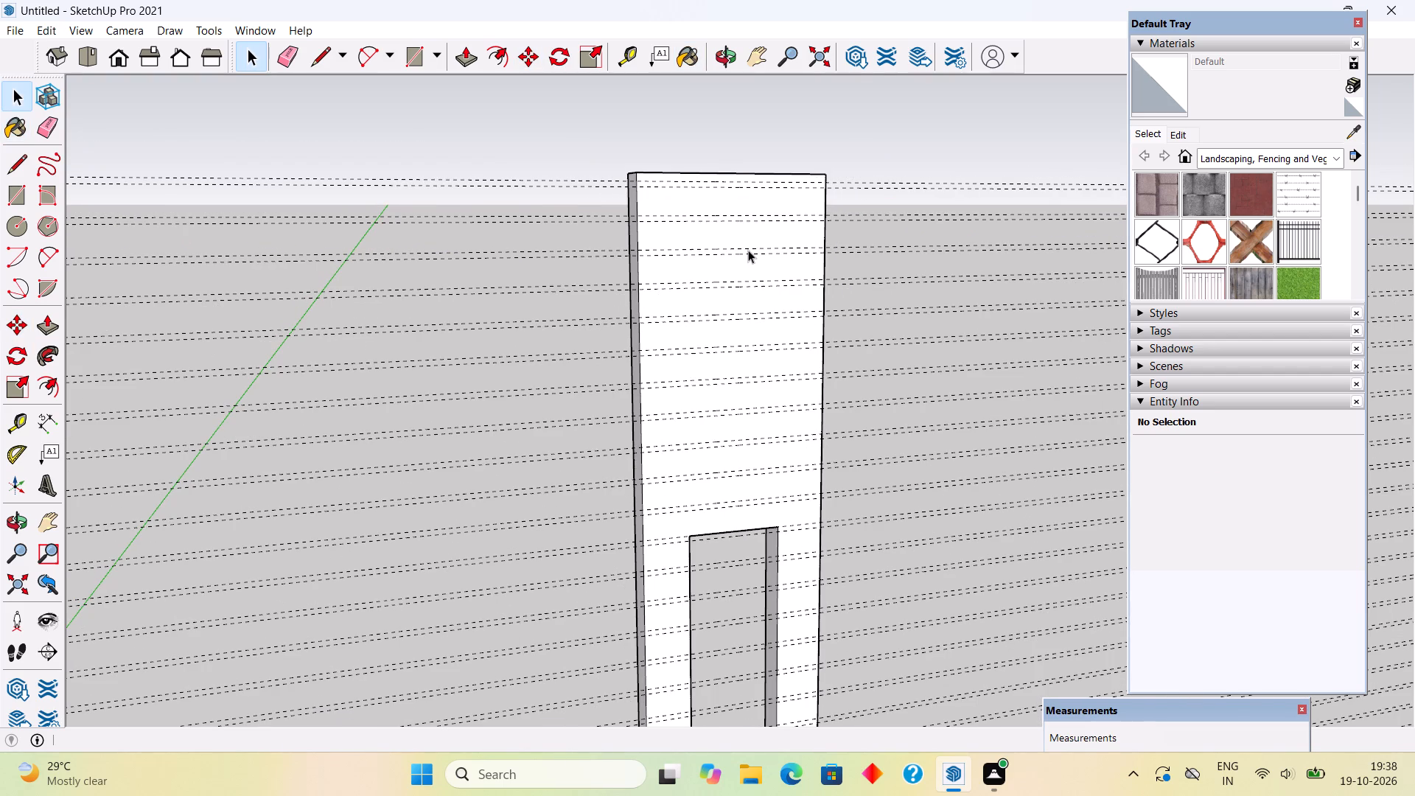
Inside the wall group, draw 4' wide rectangles across the front face between the guides of each of the top three pairs.
{"action": "scroll", "coordinate": [748, 250], "scroll_direction": "down", "scroll_amount": 5}
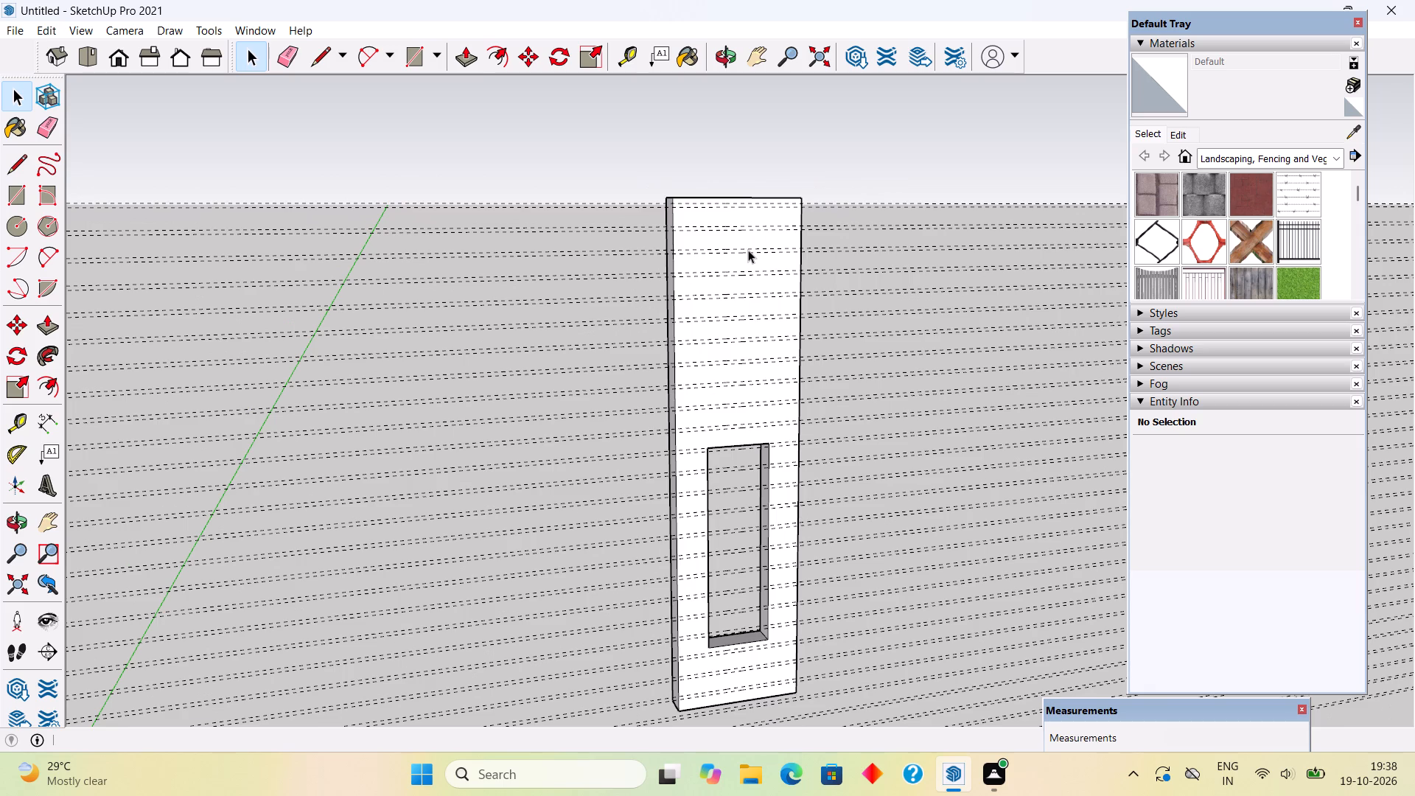
{"action": "scroll", "coordinate": [748, 250], "scroll_direction": "down", "scroll_amount": 4}
{"action": "scroll", "coordinate": [748, 250], "scroll_direction": "up", "scroll_amount": 10}
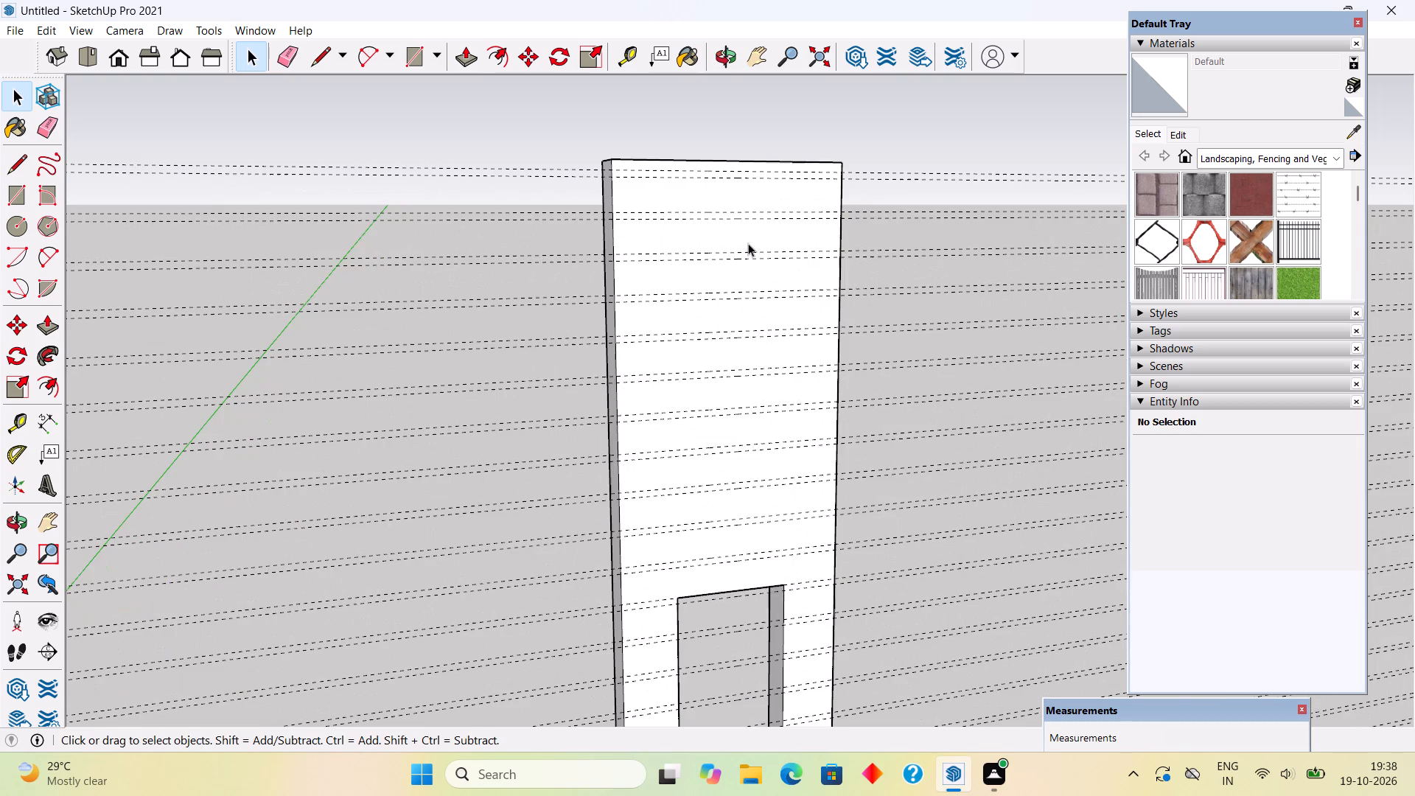
{"action": "triple_click", "coordinate": [726, 228]}
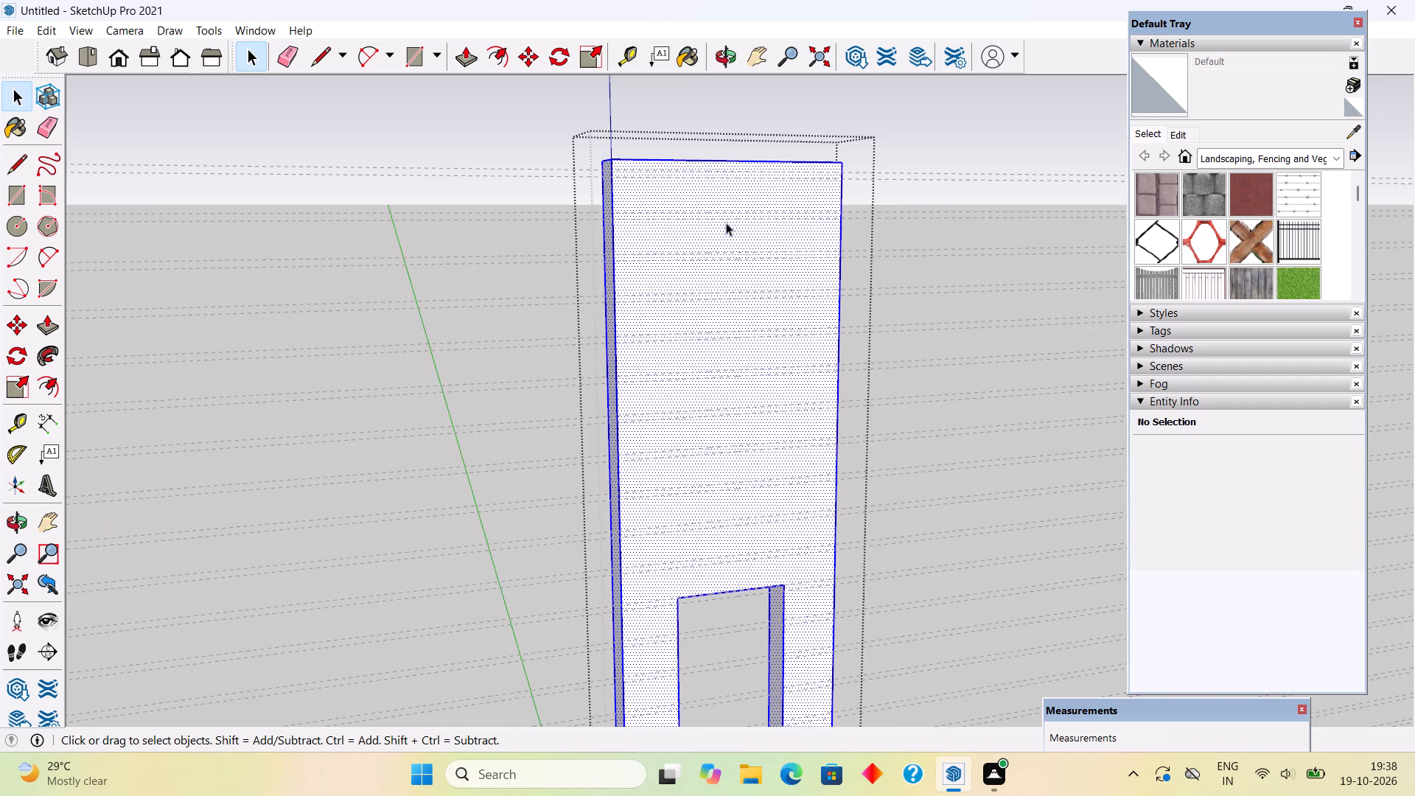
{"action": "scroll", "coordinate": [730, 195], "scroll_direction": "up", "scroll_amount": 5}
{"action": "key", "text": "r"}
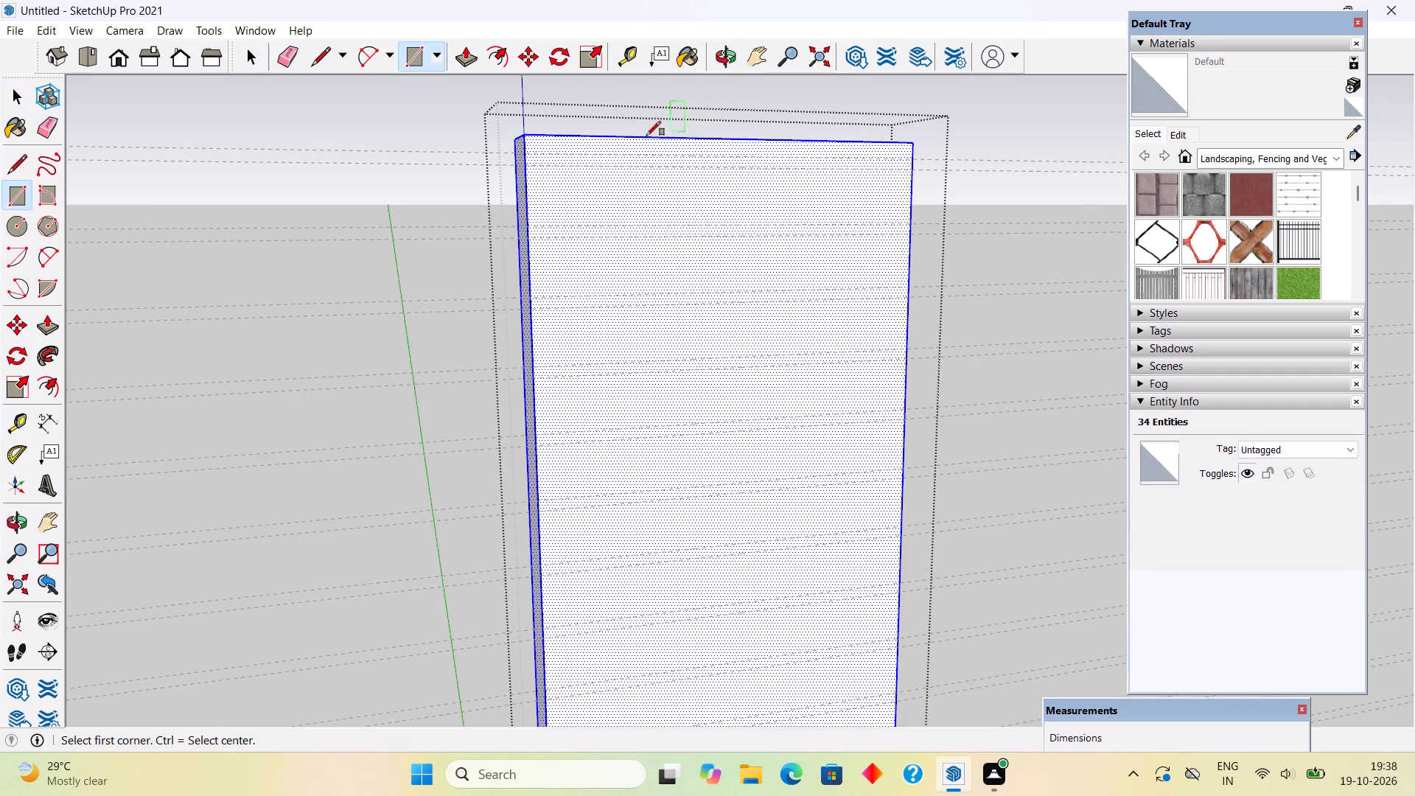
{"action": "left_click", "coordinate": [525, 157]}
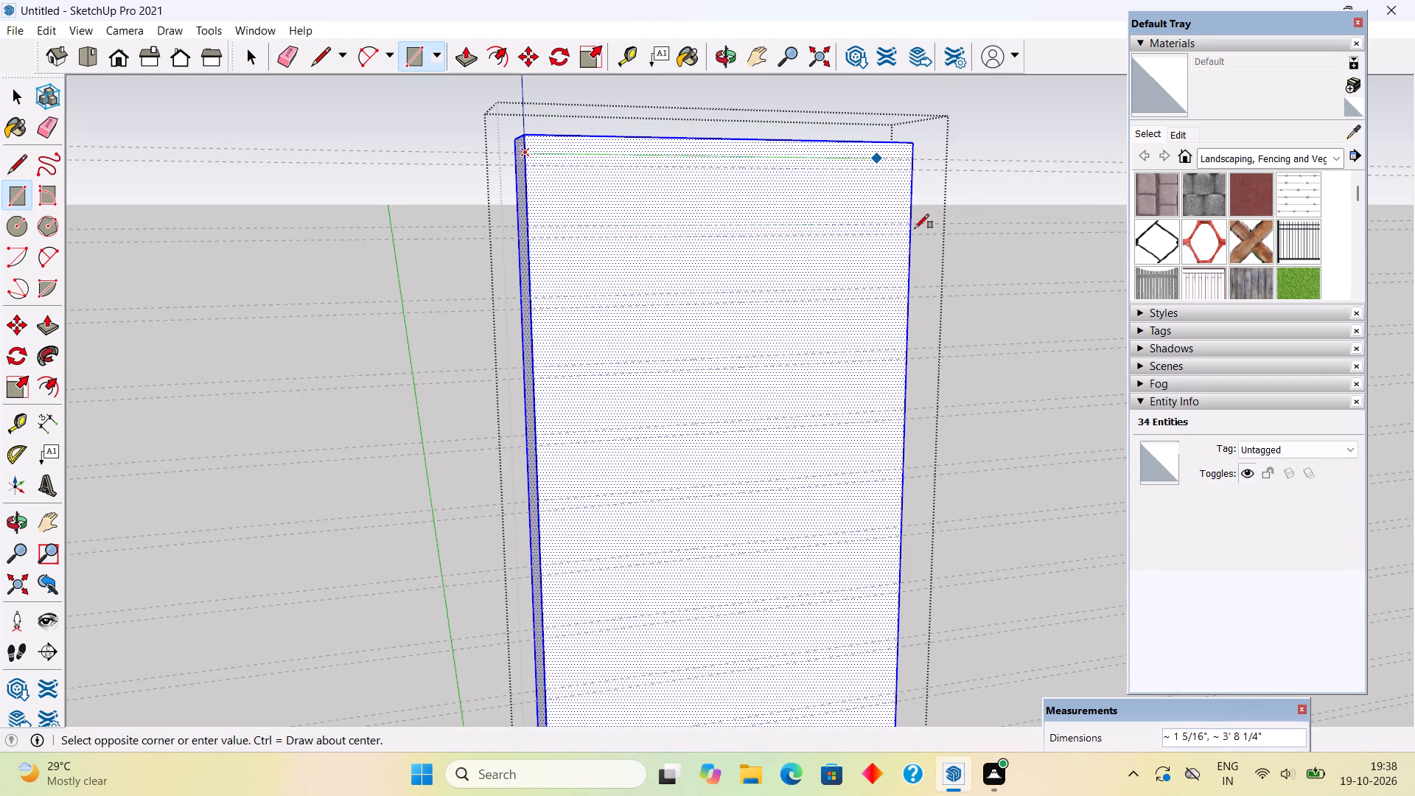
{"action": "left_click", "coordinate": [915, 168]}
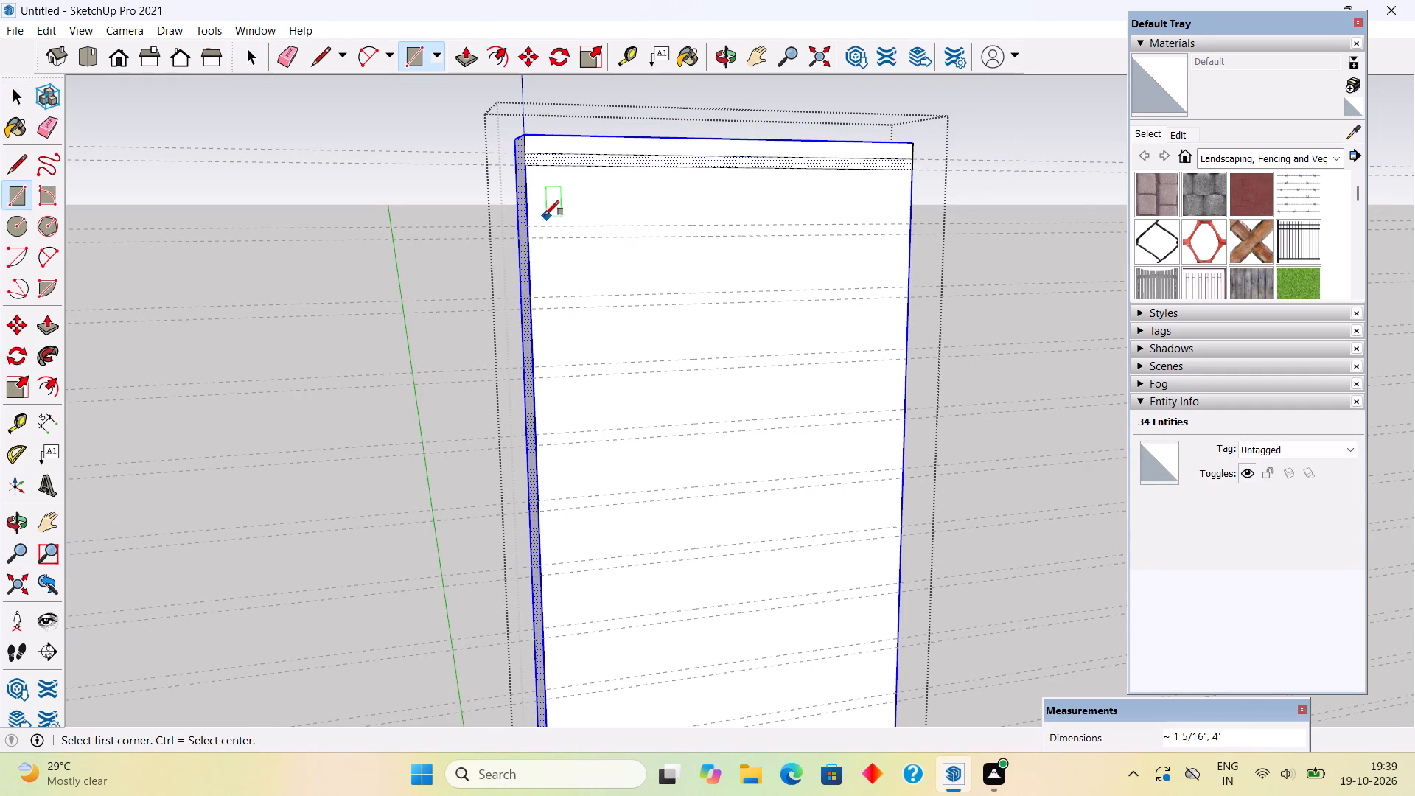
{"action": "left_click", "coordinate": [531, 222]}
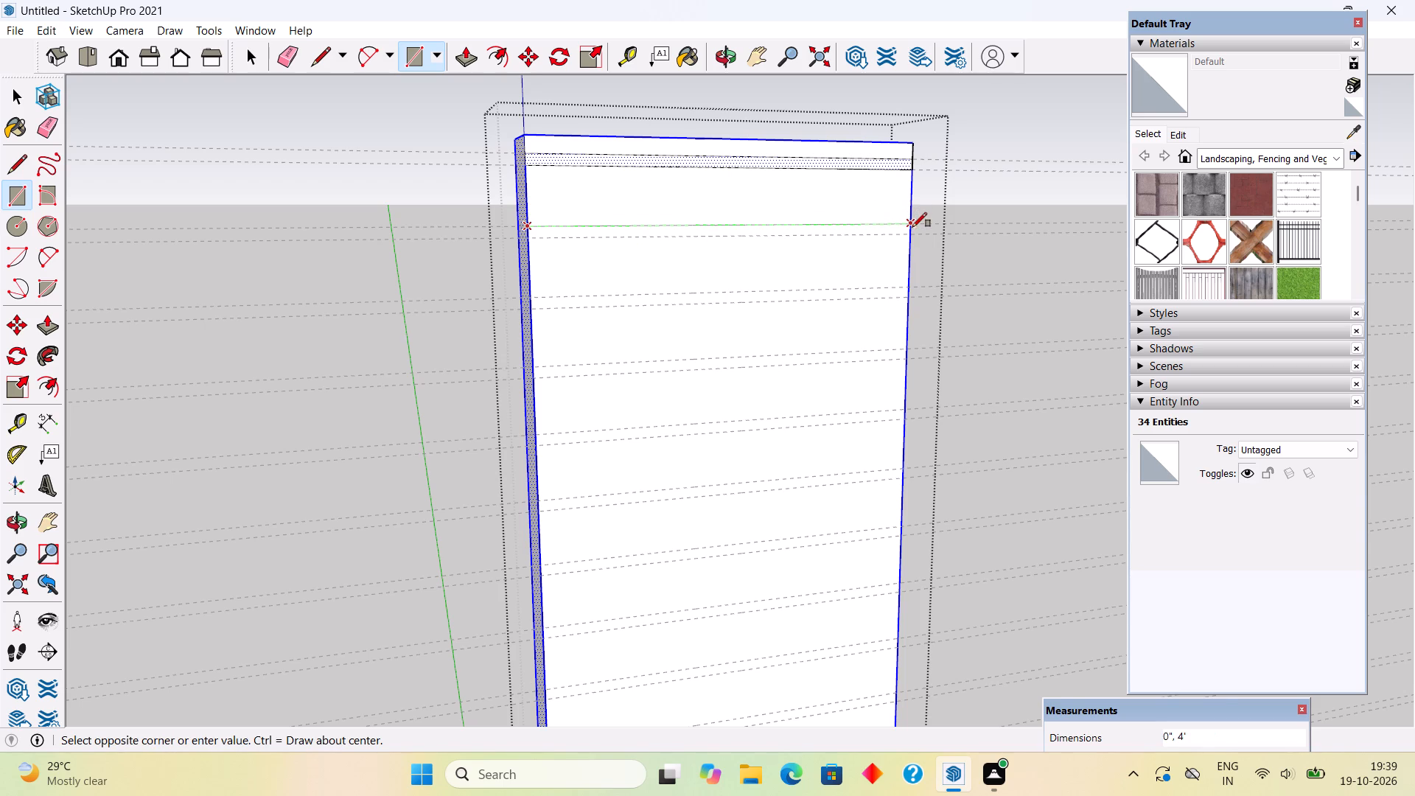
{"action": "left_click", "coordinate": [914, 232]}
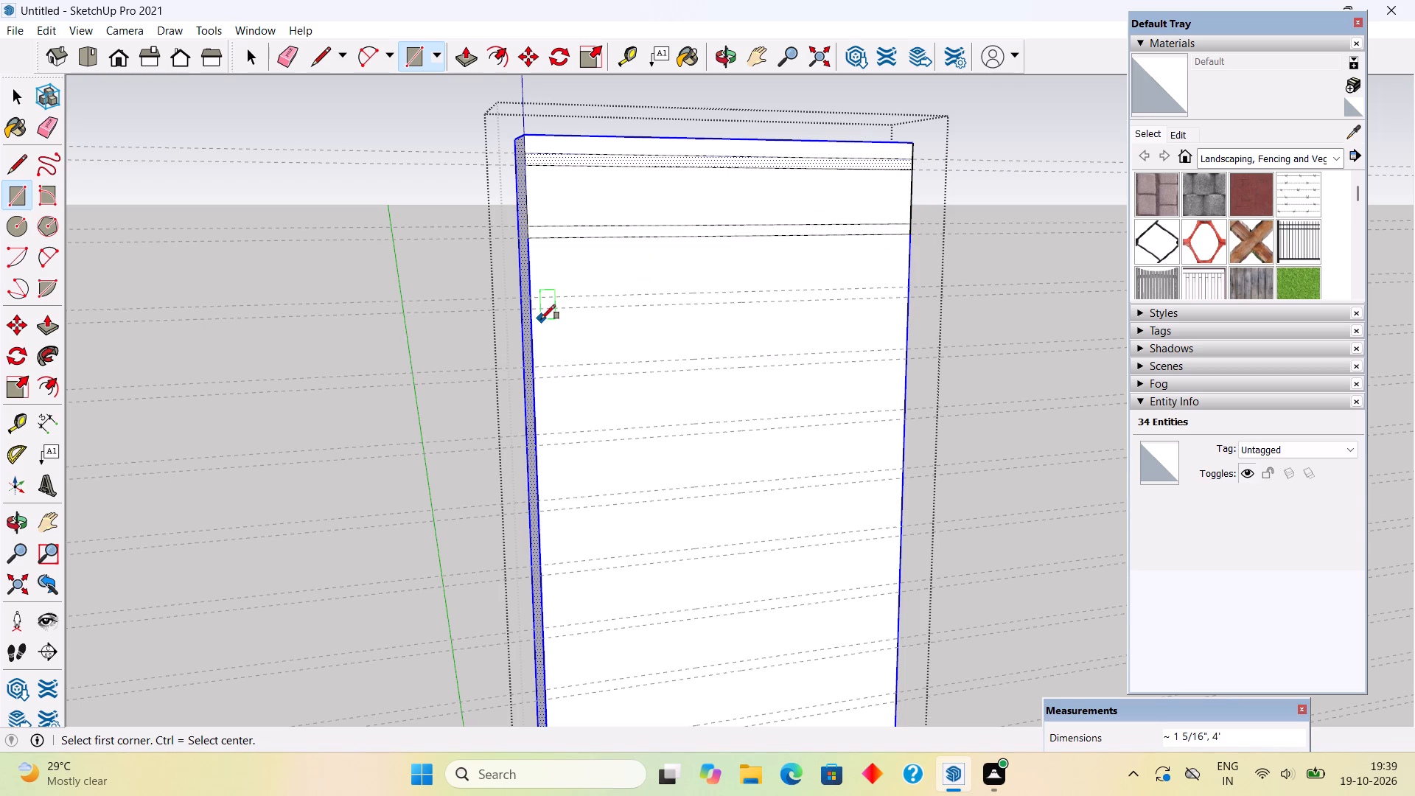
{"action": "left_click", "coordinate": [533, 299]}
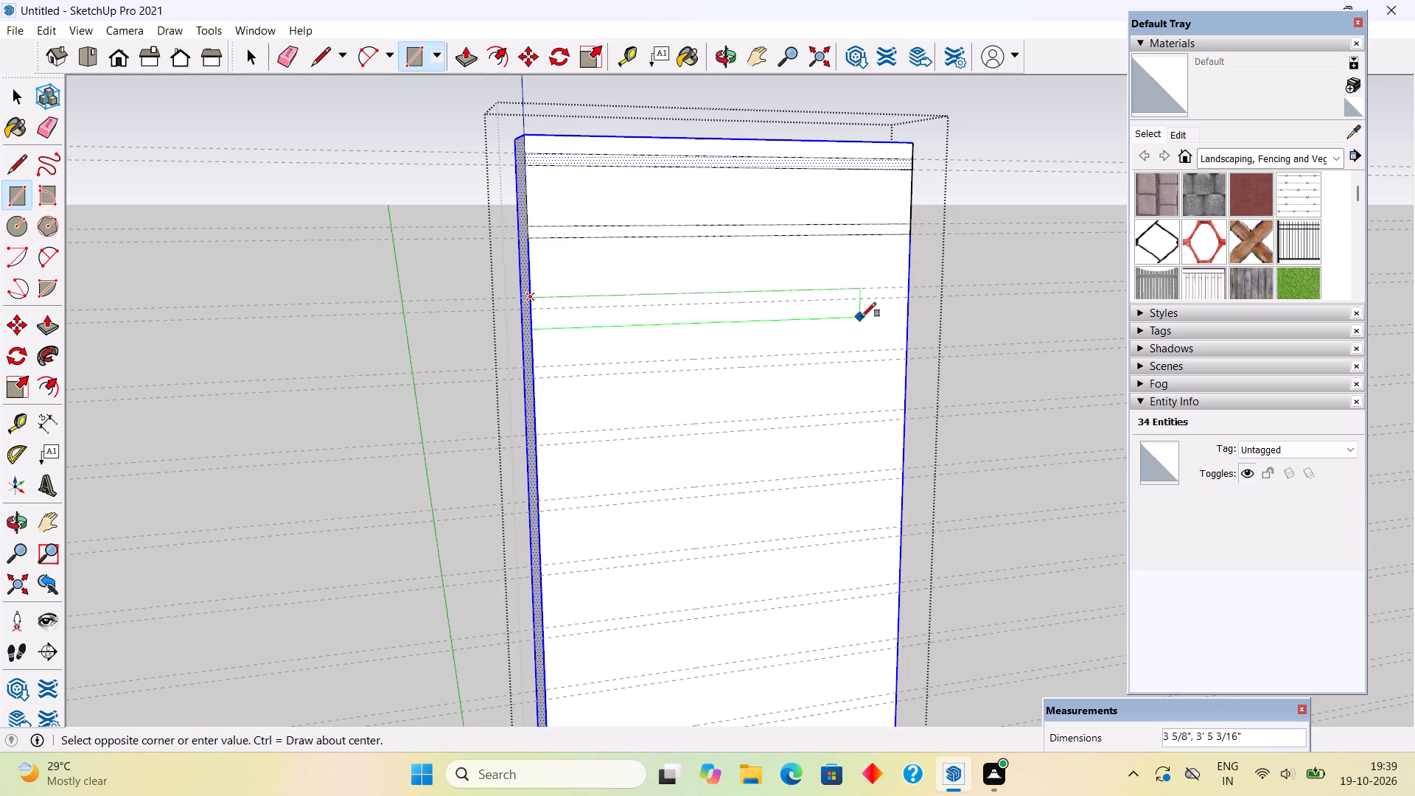
{"action": "left_click", "coordinate": [912, 302]}
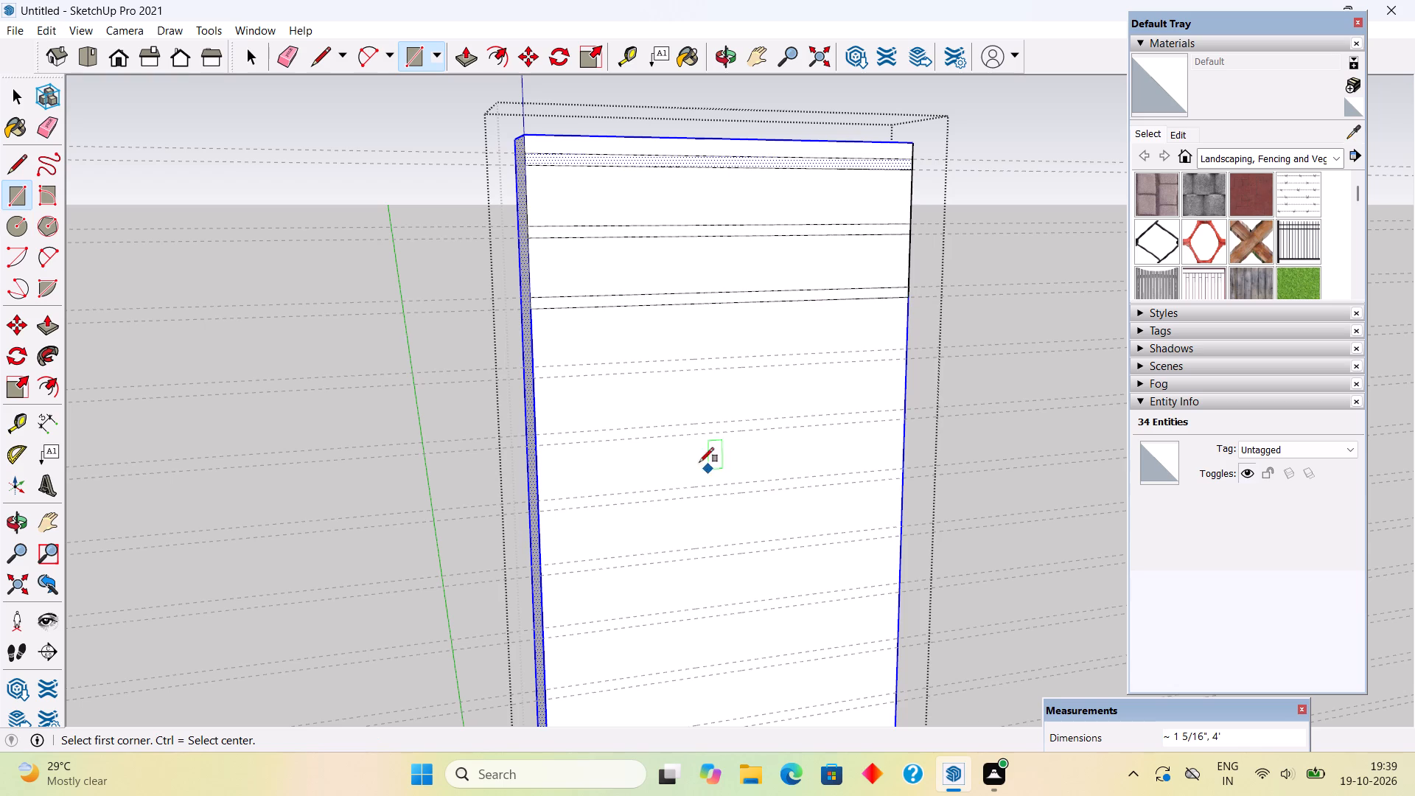
Draw matching 4' wide strip rectangles between the guides of the fourth, fifth and sixth pairs from the wall's top.
{"action": "left_click", "coordinate": [535, 366]}
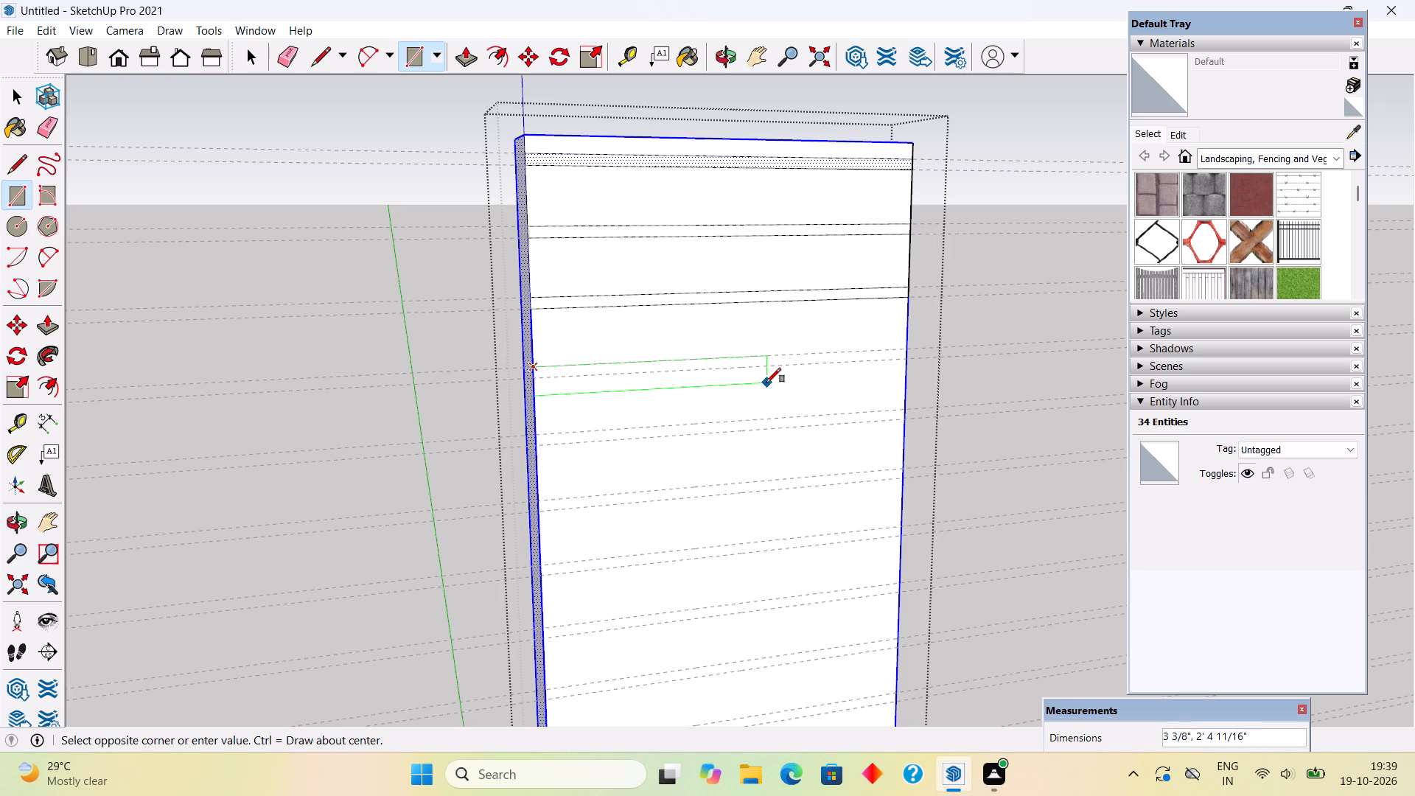
{"action": "left_click", "coordinate": [907, 362]}
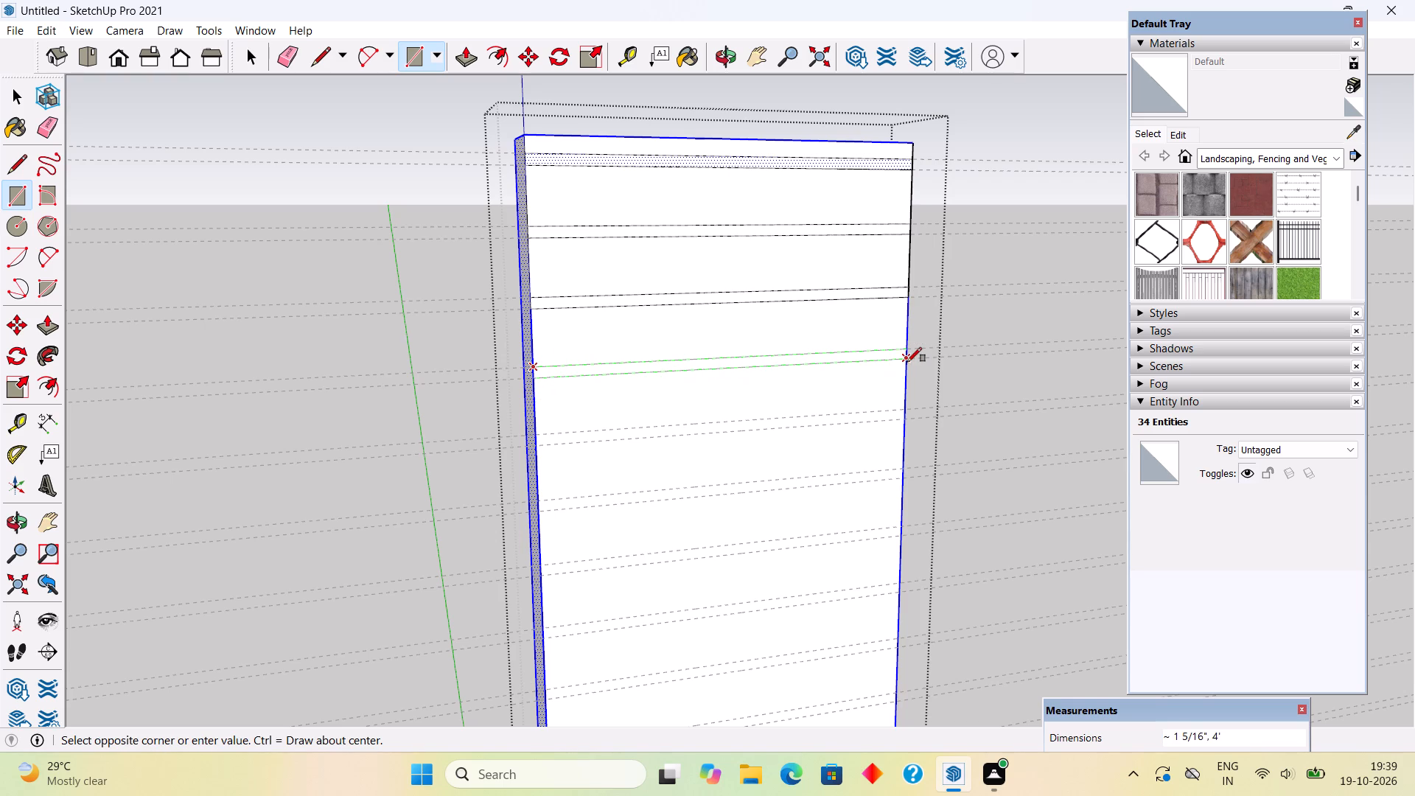
{"action": "left_click", "coordinate": [539, 430]}
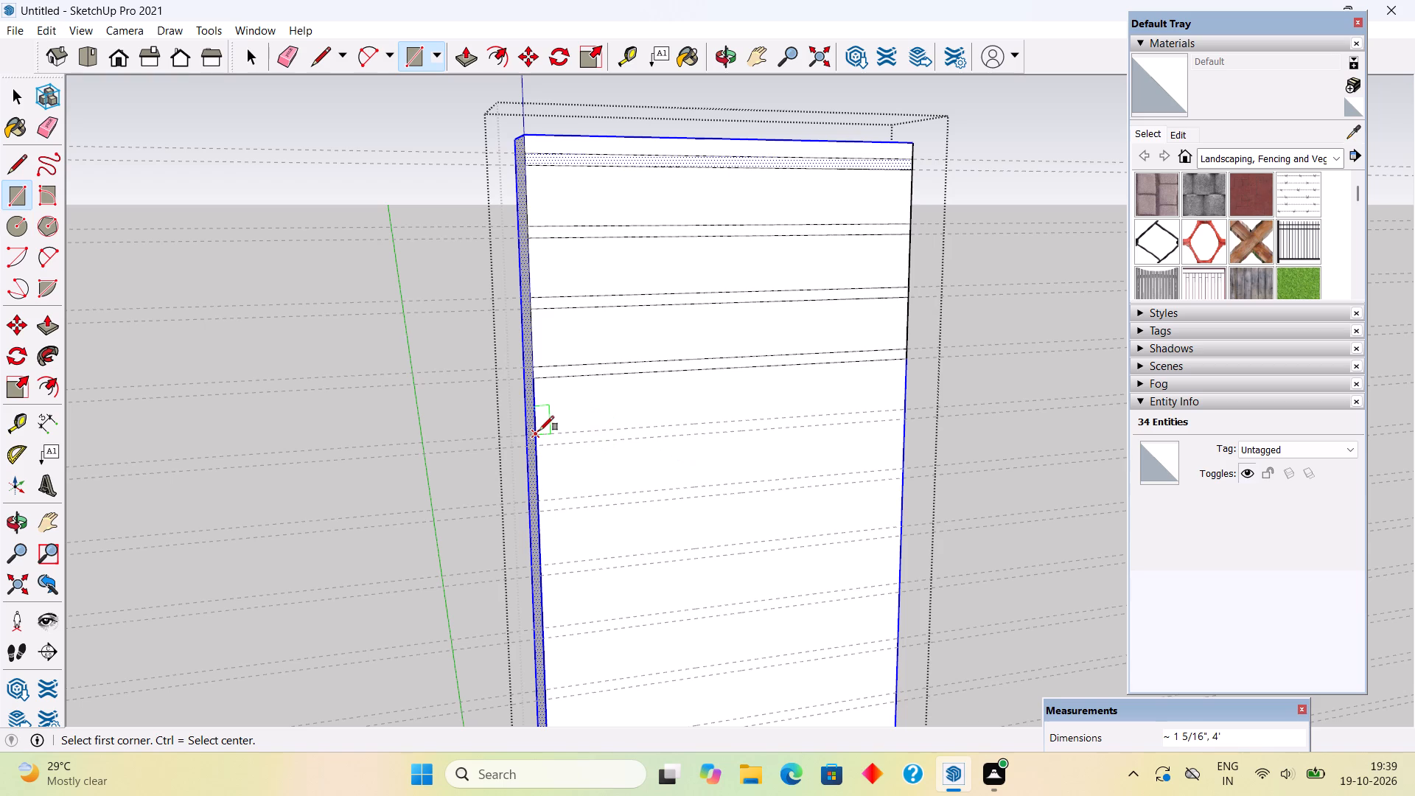
{"action": "left_click", "coordinate": [901, 419]}
{"action": "left_click", "coordinate": [542, 501]}
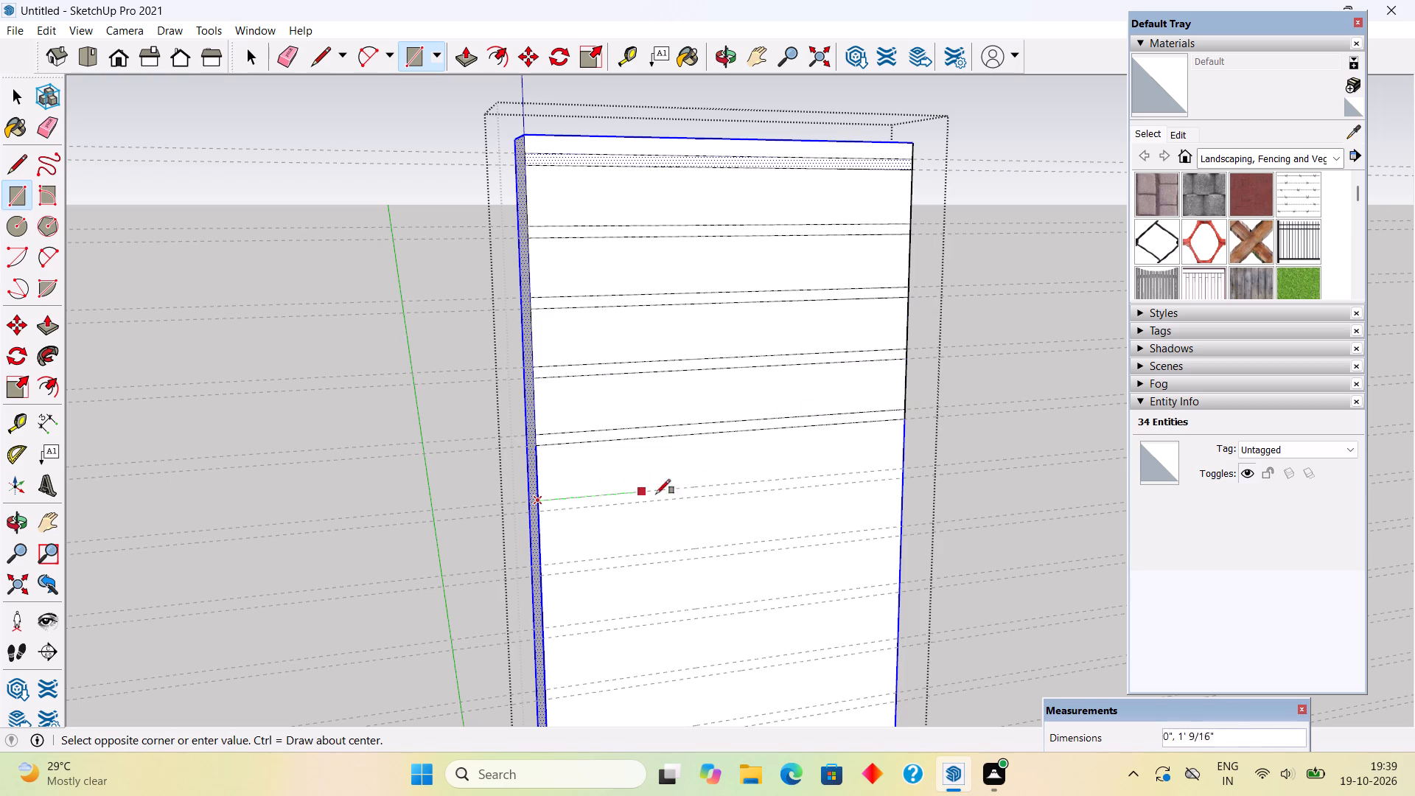
{"action": "left_click", "coordinate": [898, 481]}
Draw 4' wide strip rectangles, about 1 5/16" high, between the guides of the seventh, eighth and ninth pairs from the wall's top.
{"action": "scroll", "coordinate": [808, 299], "scroll_direction": "down", "scroll_amount": 4}
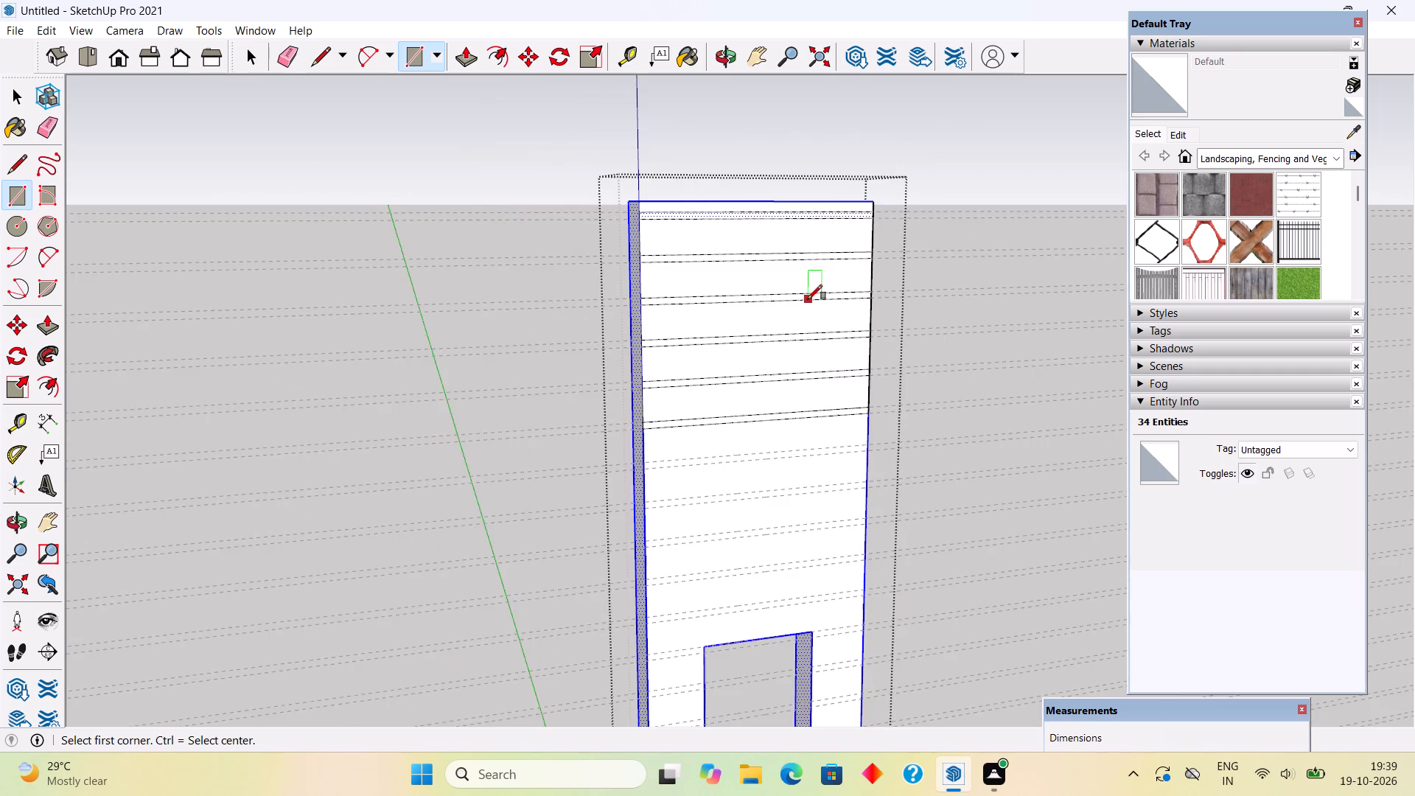
{"action": "scroll", "coordinate": [808, 299], "scroll_direction": "down", "scroll_amount": 5}
{"action": "scroll", "coordinate": [834, 692], "scroll_direction": "up", "scroll_amount": 5}
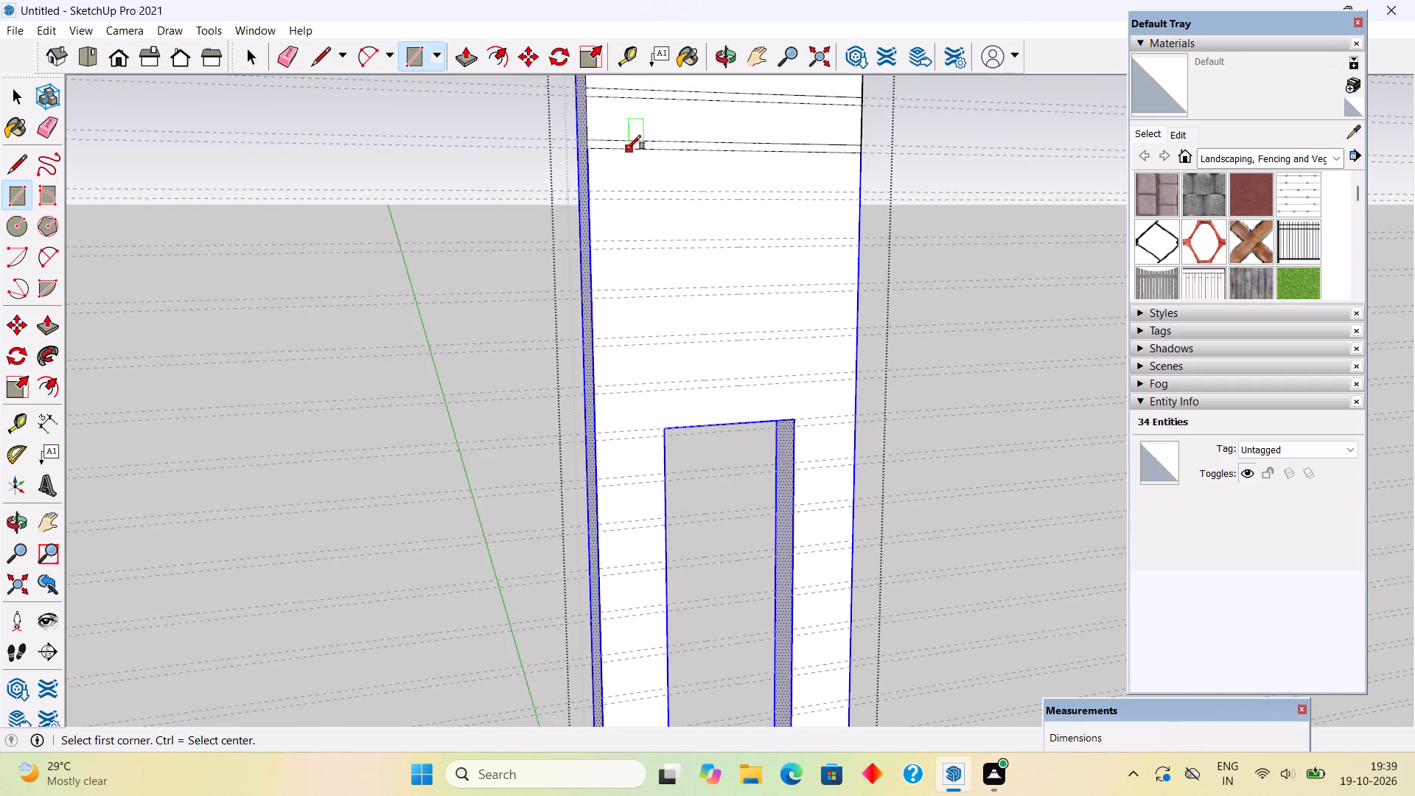
{"action": "scroll", "coordinate": [581, 184], "scroll_direction": "up", "scroll_amount": 4}
{"action": "left_click", "coordinate": [592, 197]}
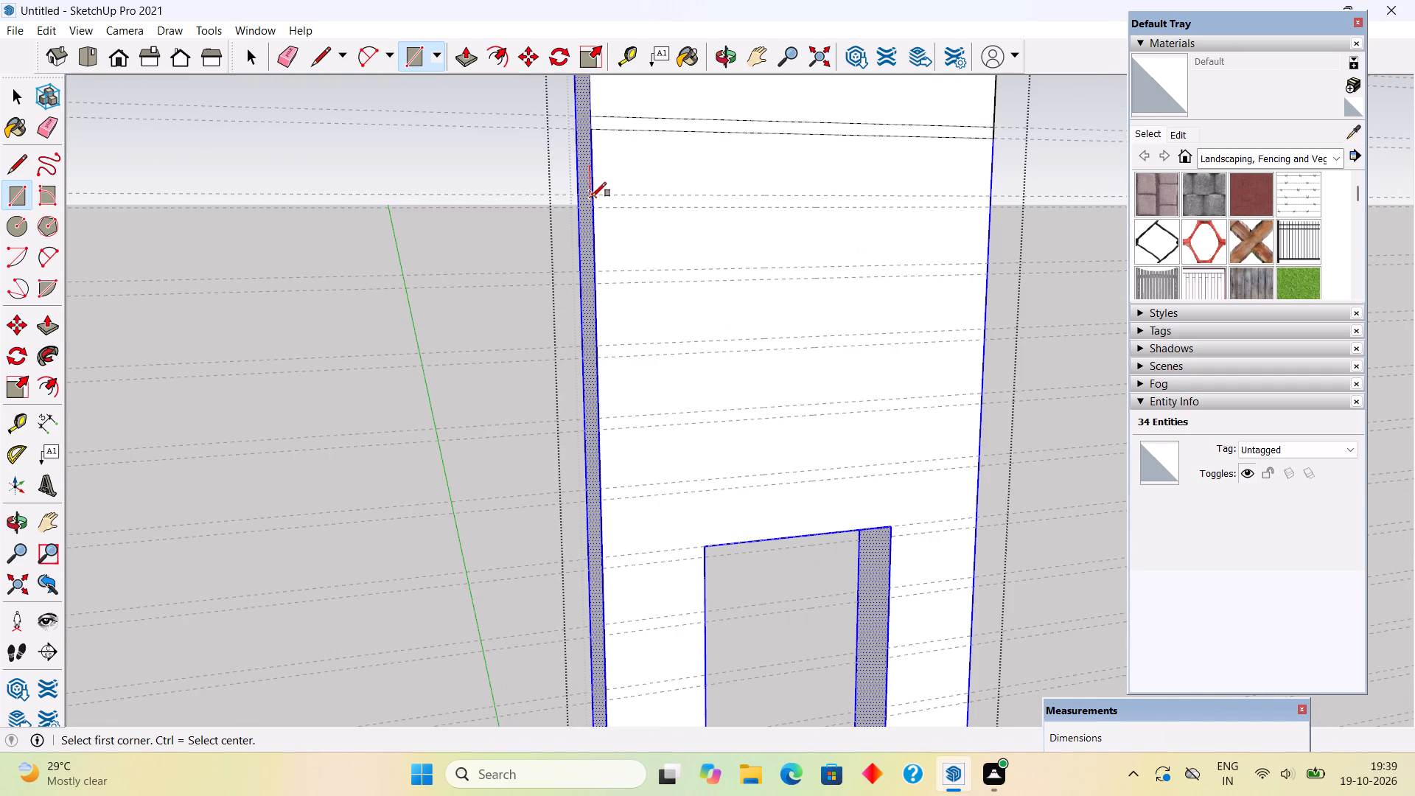
{"action": "left_click", "coordinate": [993, 207]}
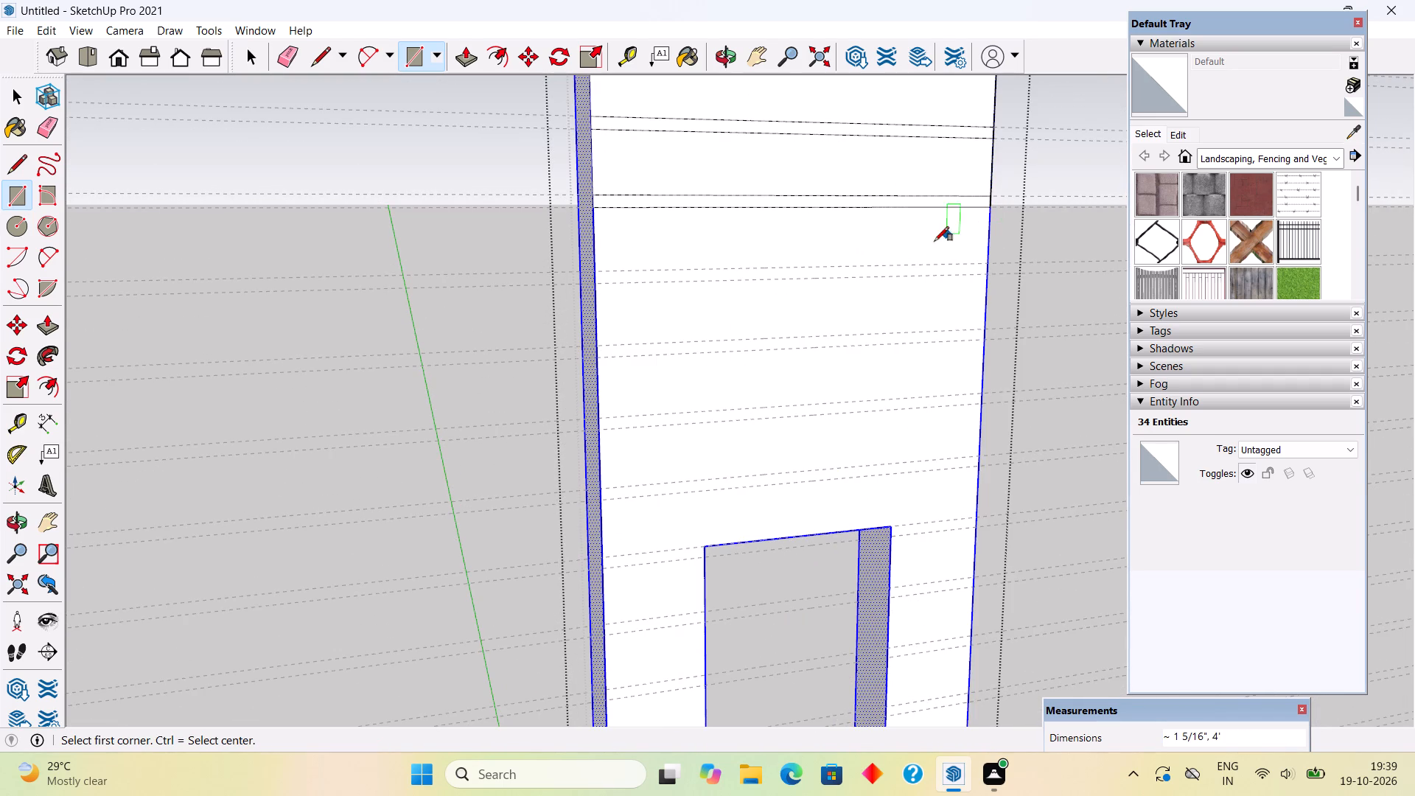
{"action": "left_click", "coordinate": [599, 267]}
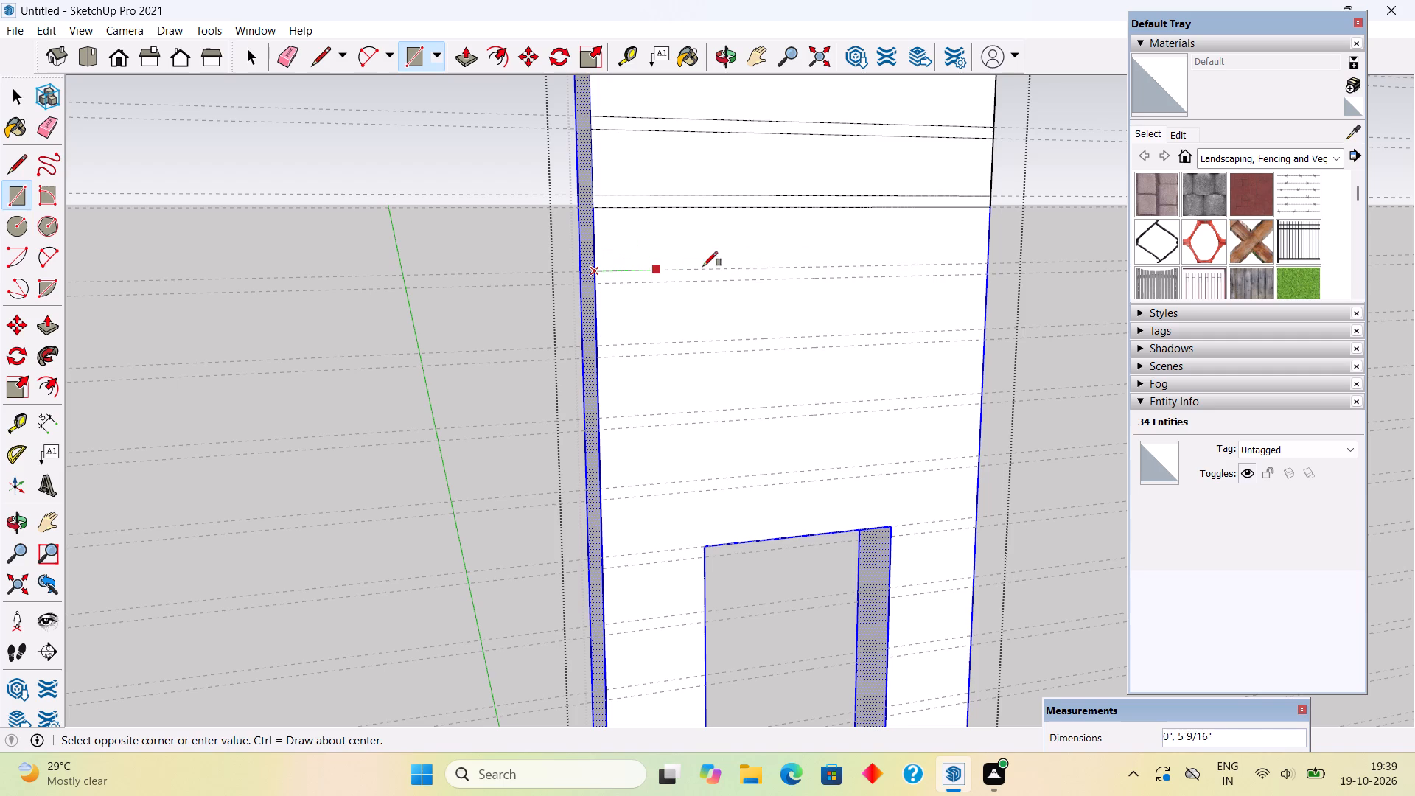
{"action": "left_click", "coordinate": [982, 276]}
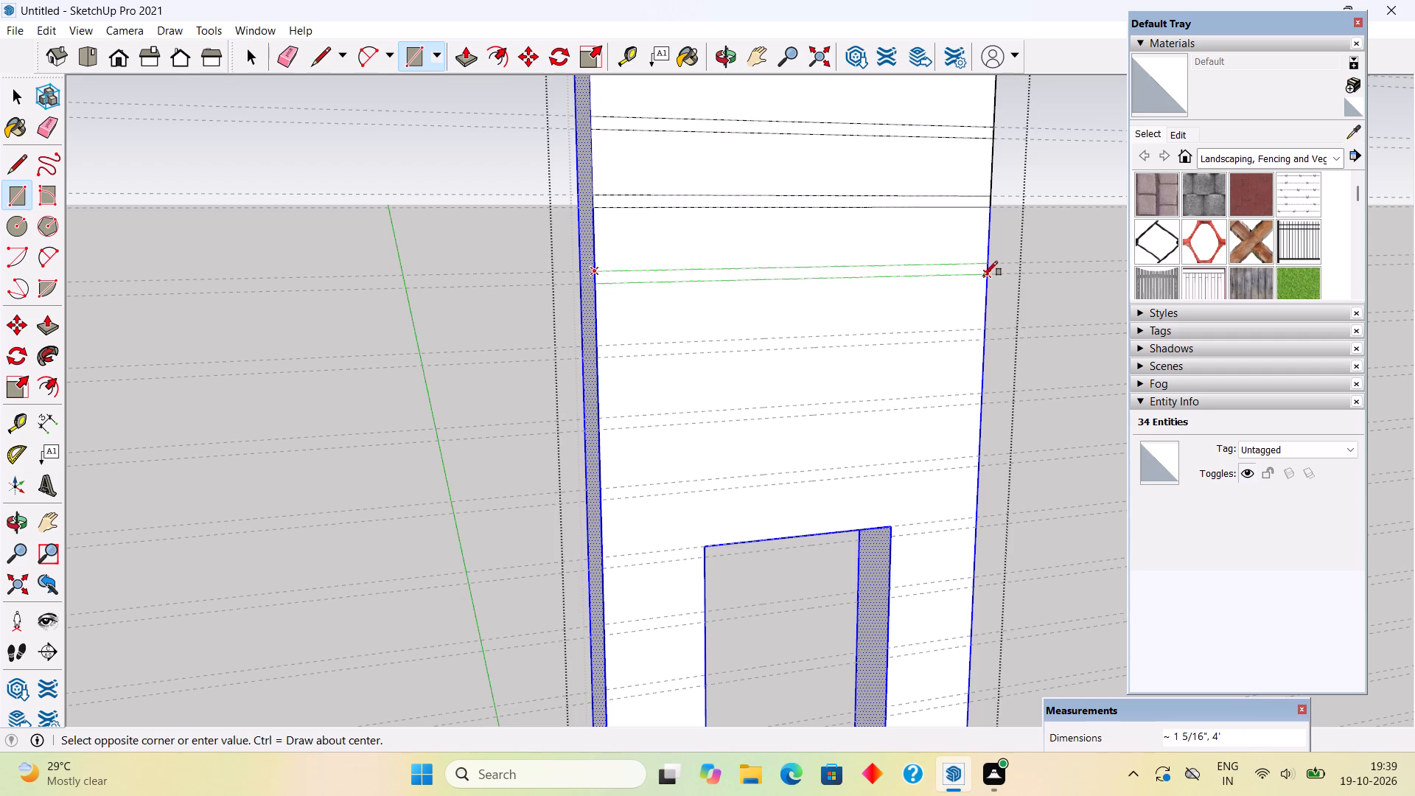
{"action": "left_click", "coordinate": [598, 347]}
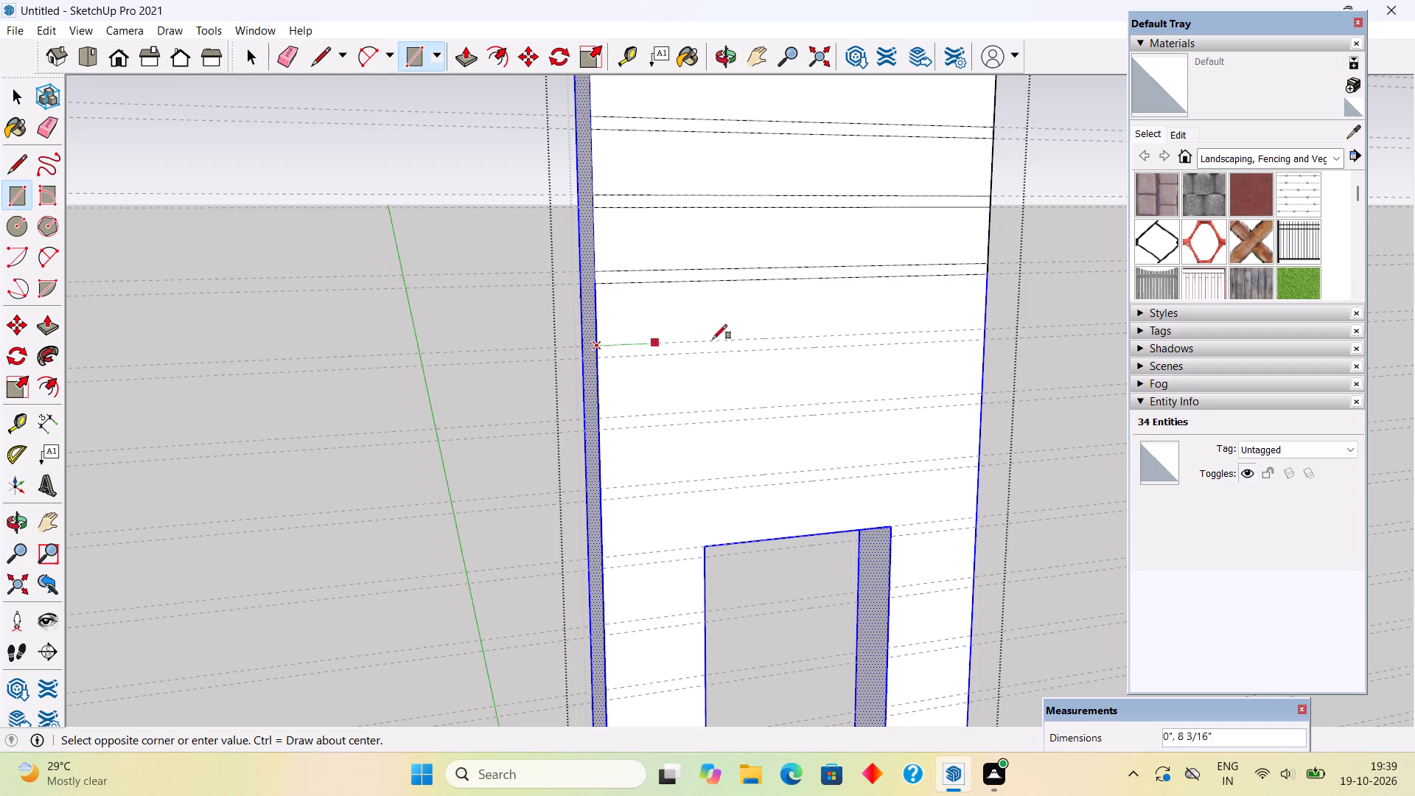
{"action": "left_click", "coordinate": [984, 340]}
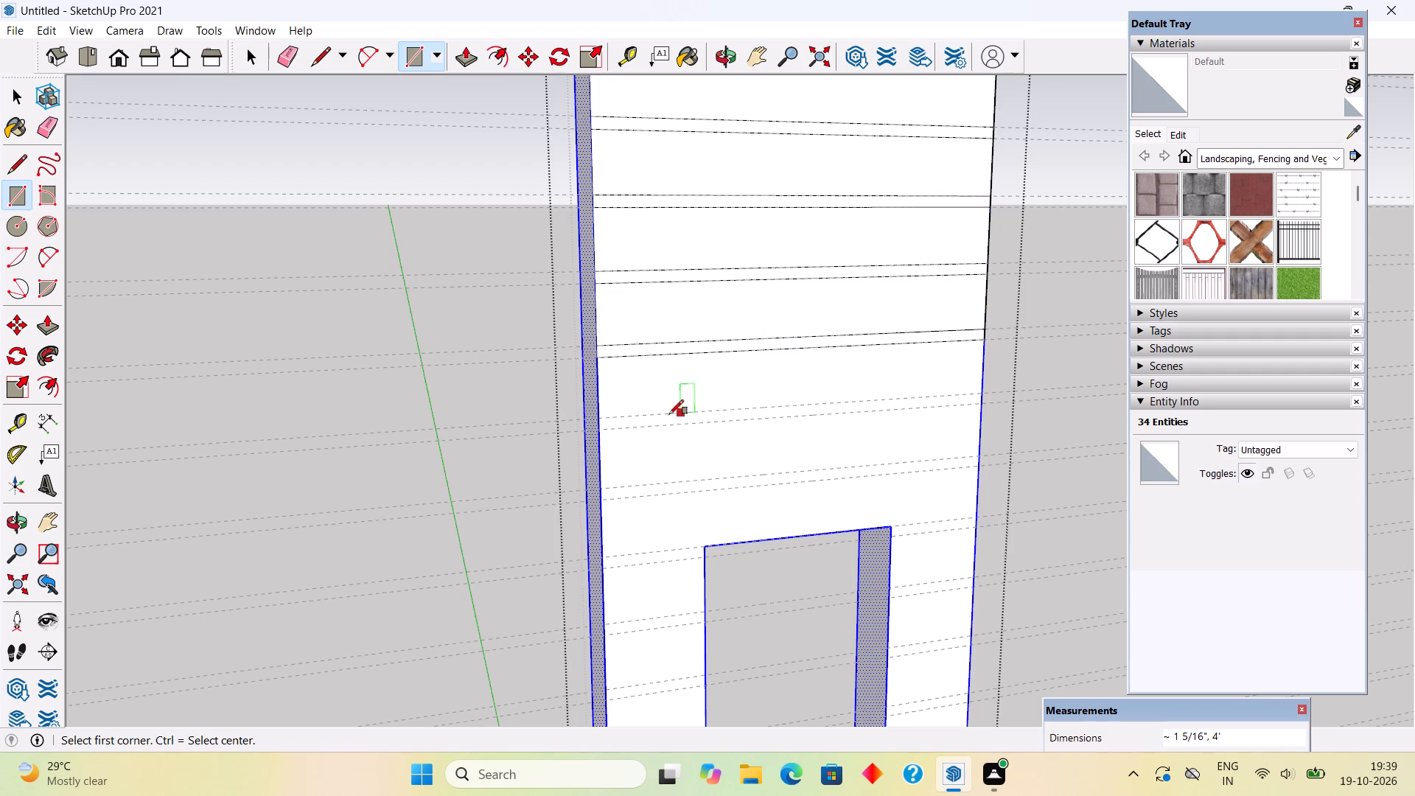
Draw 4' wide strip rectangles between the guides of the tenth and eleventh pairs, the last two above the window opening.
{"action": "left_click", "coordinate": [598, 419]}
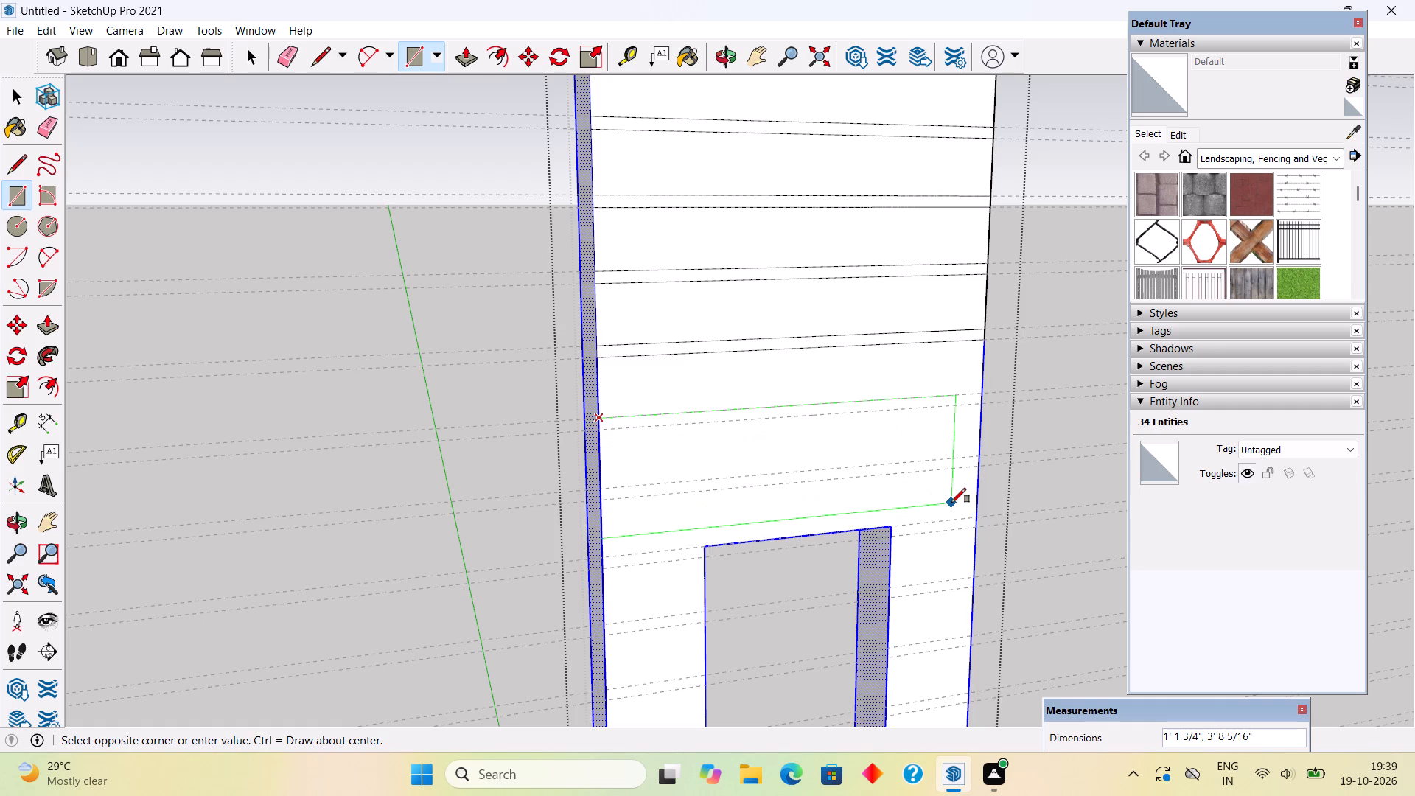
{"action": "left_click", "coordinate": [985, 406]}
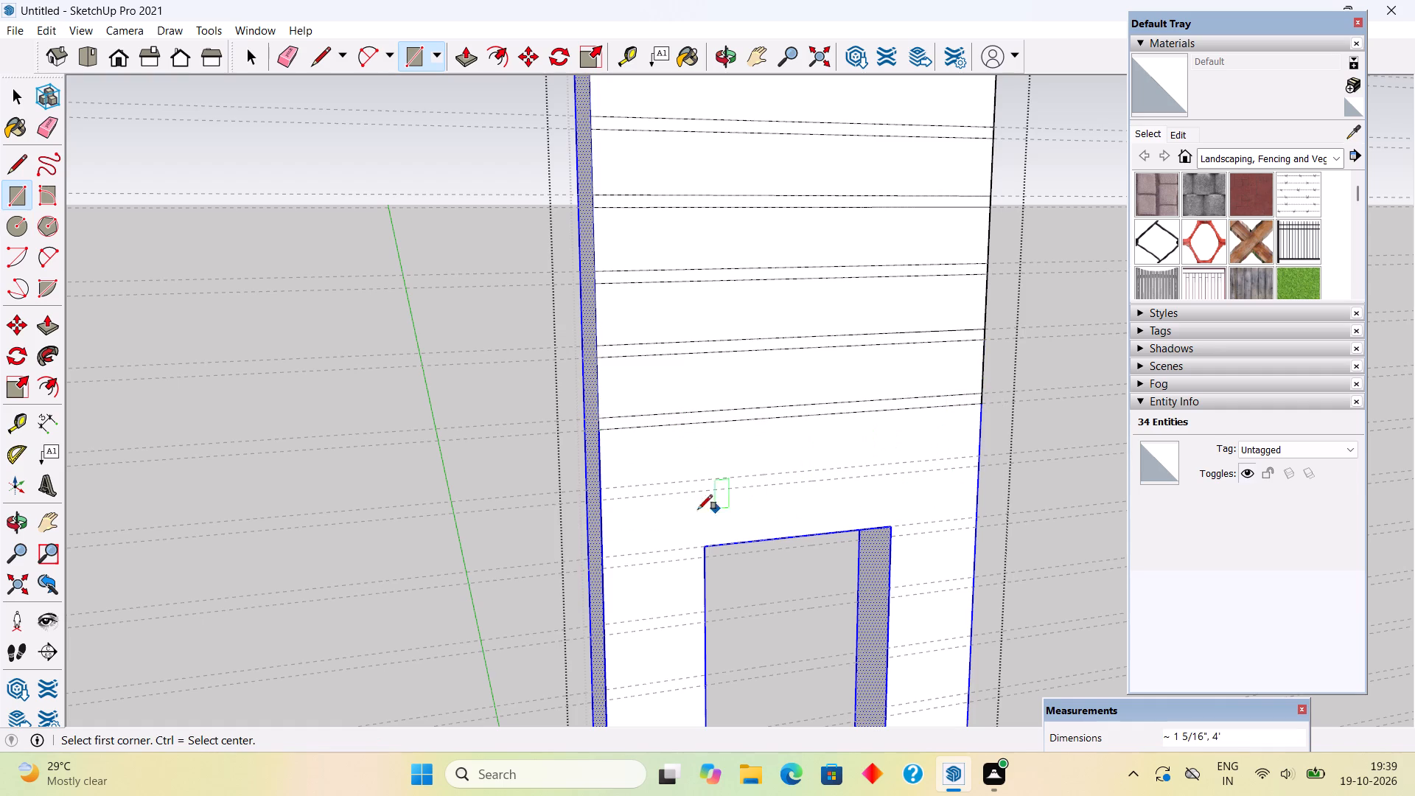
{"action": "left_click", "coordinate": [599, 484]}
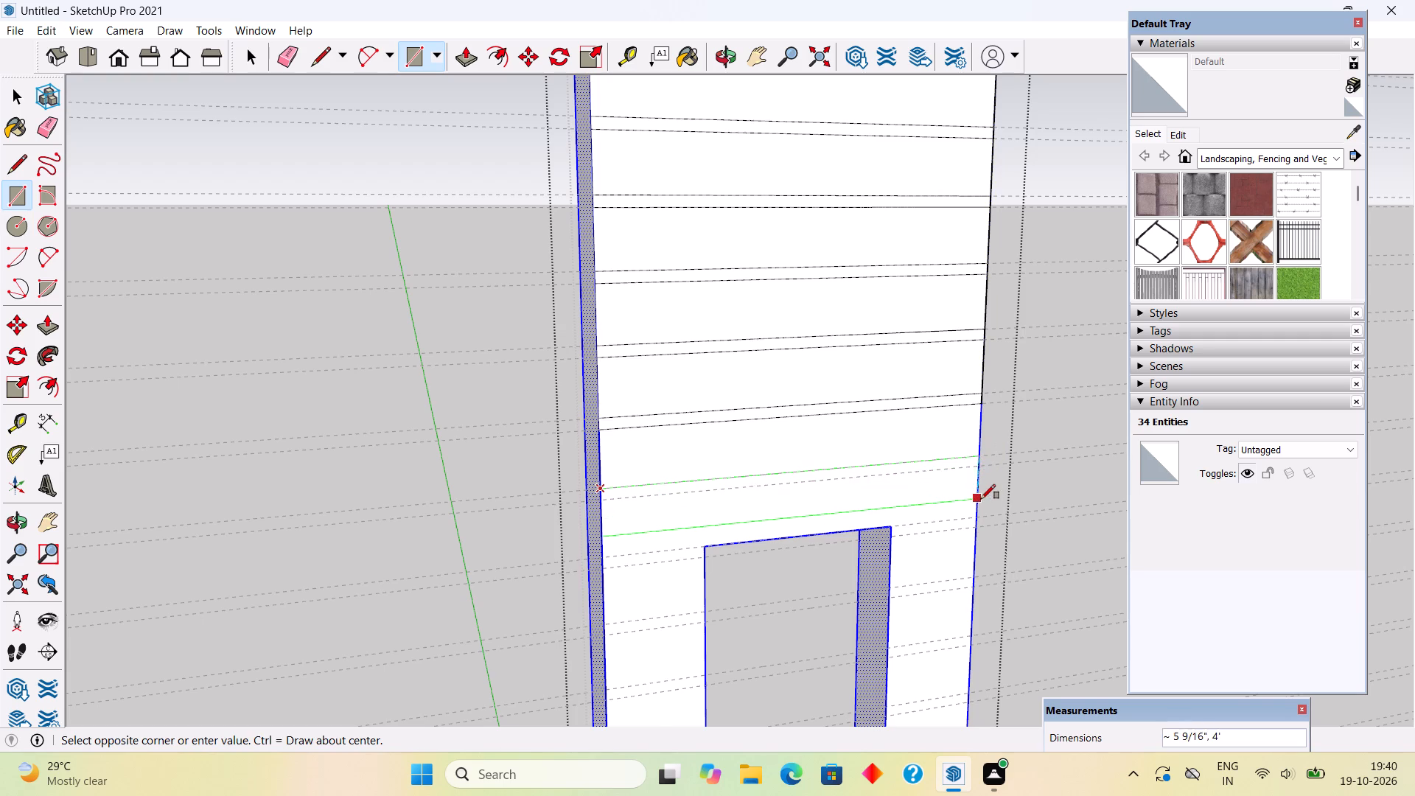
{"action": "scroll", "coordinate": [981, 499], "scroll_direction": "up", "scroll_amount": 3}
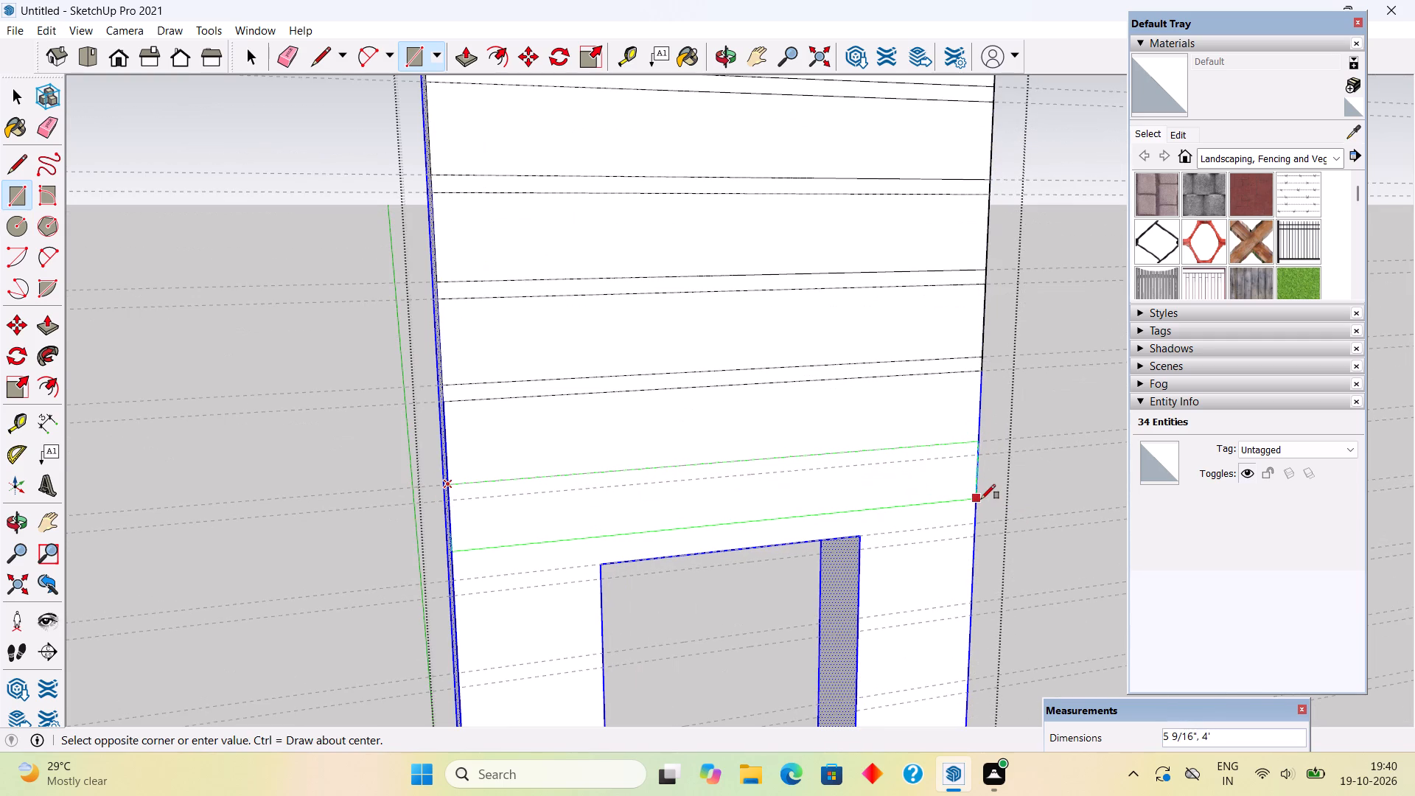
{"action": "left_click", "coordinate": [982, 453]}
Draw 1' wide strip rectangles on both sides of the window between the guides of the first two pairs below the opening's top edge.
{"action": "scroll", "coordinate": [860, 367], "scroll_direction": "down", "scroll_amount": 5}
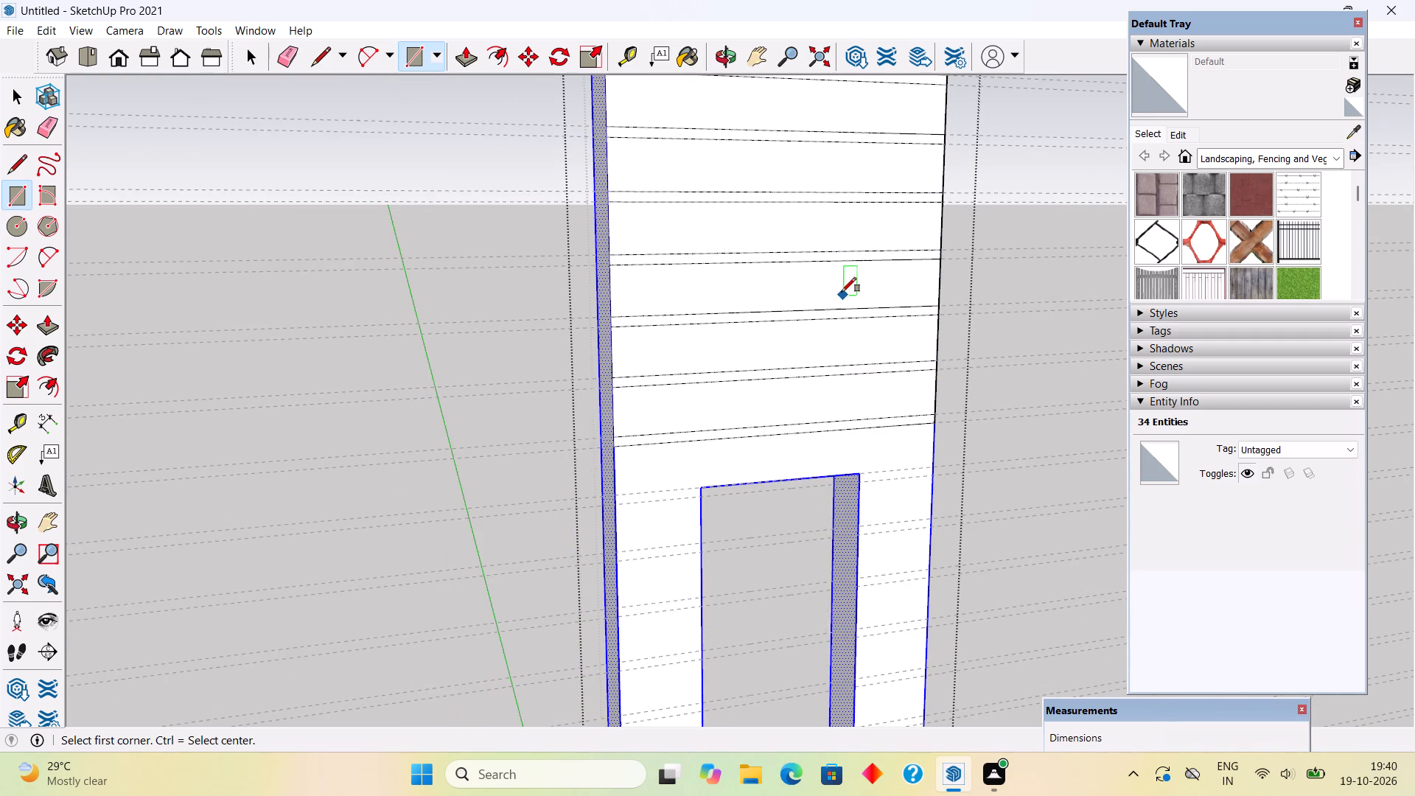
{"action": "scroll", "coordinate": [840, 284], "scroll_direction": "down", "scroll_amount": 5}
{"action": "scroll", "coordinate": [812, 719], "scroll_direction": "up", "scroll_amount": 5}
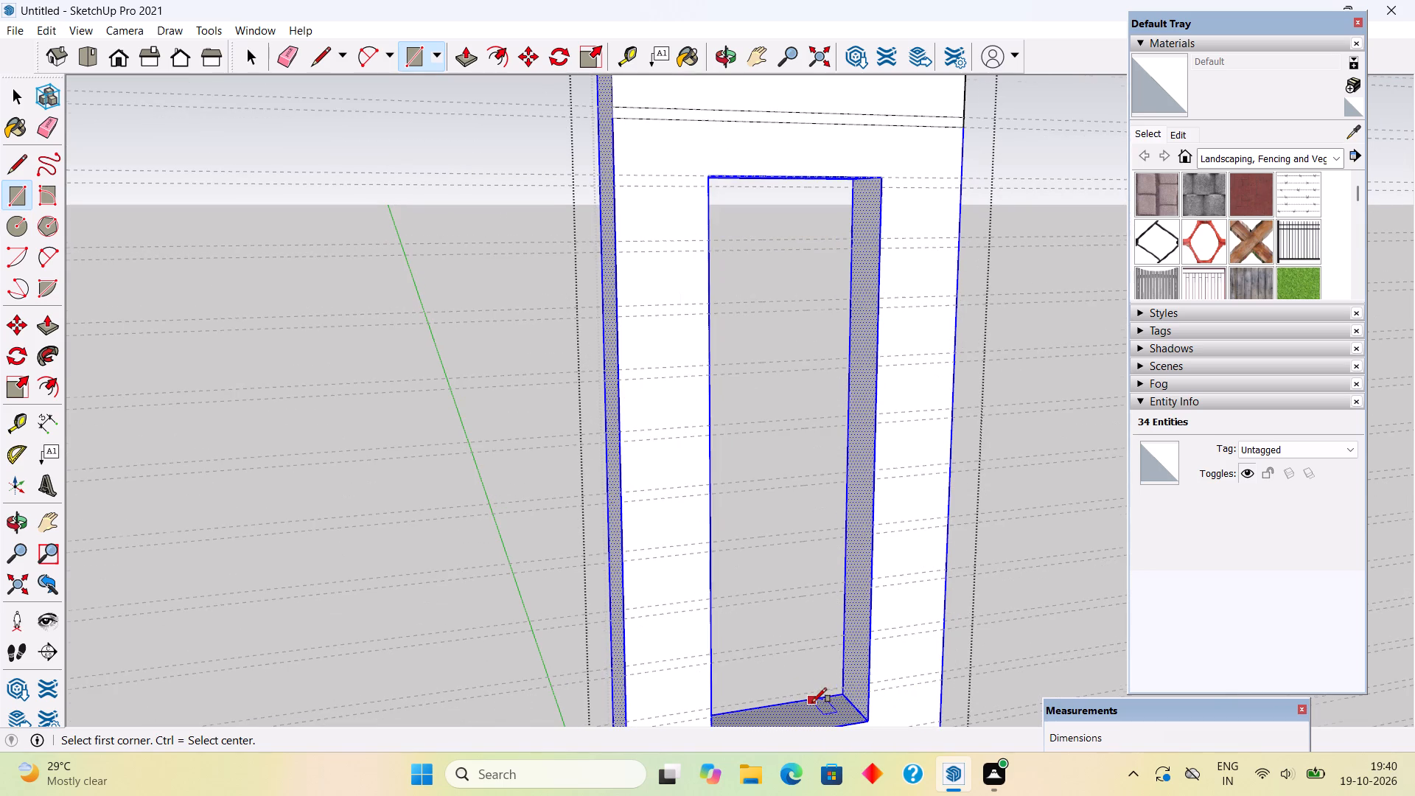
{"action": "left_click", "coordinate": [615, 175]}
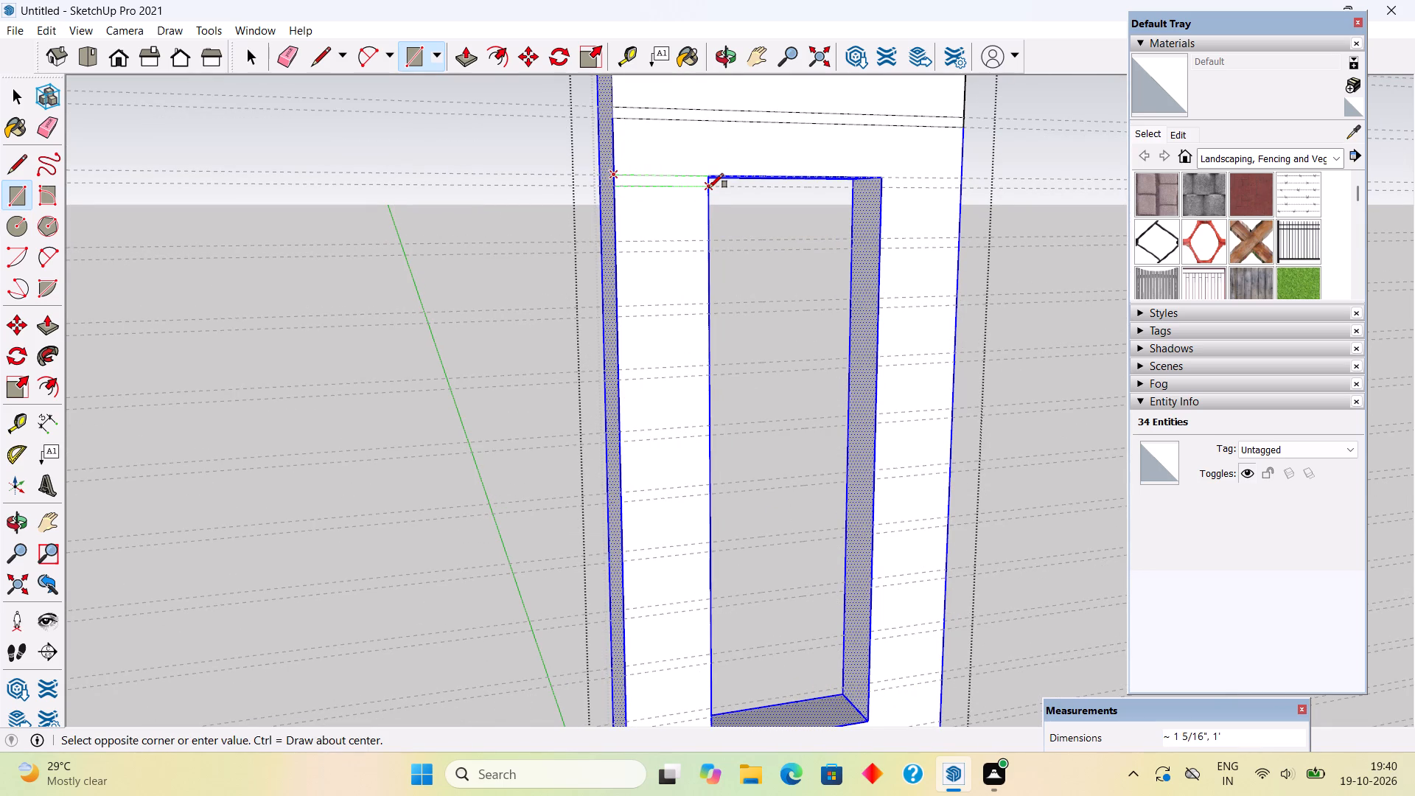
{"action": "left_click", "coordinate": [709, 188]}
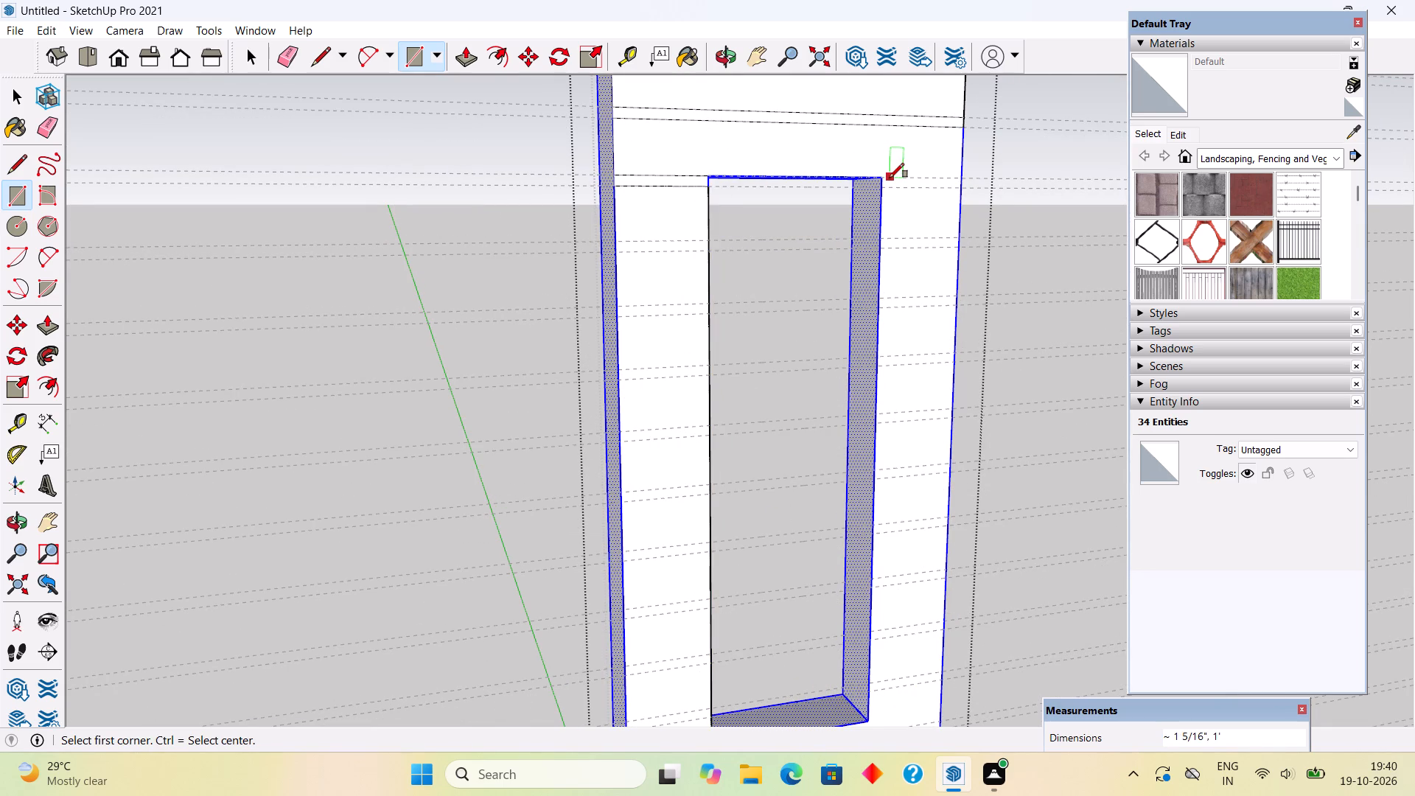
{"action": "left_click", "coordinate": [876, 178]}
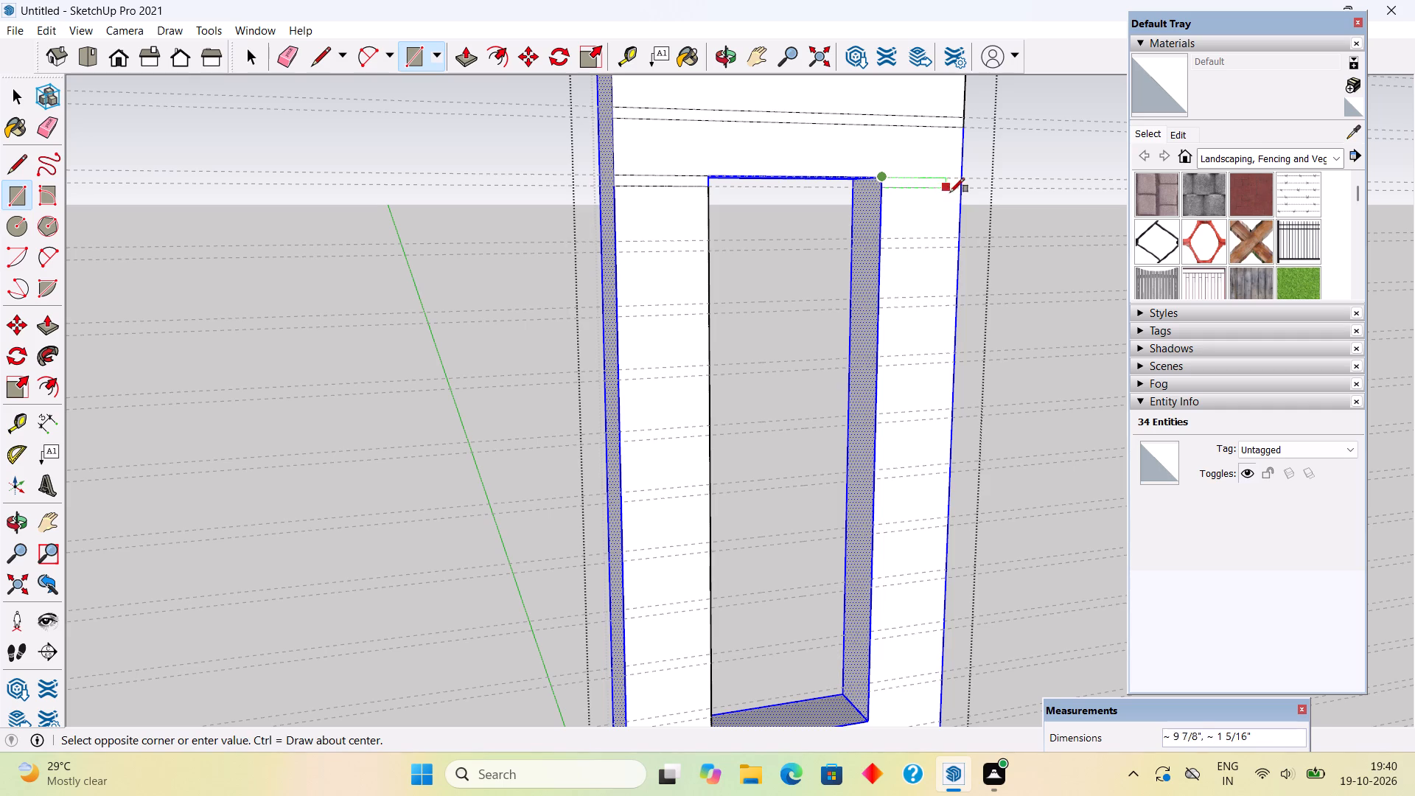
{"action": "left_click", "coordinate": [964, 189]}
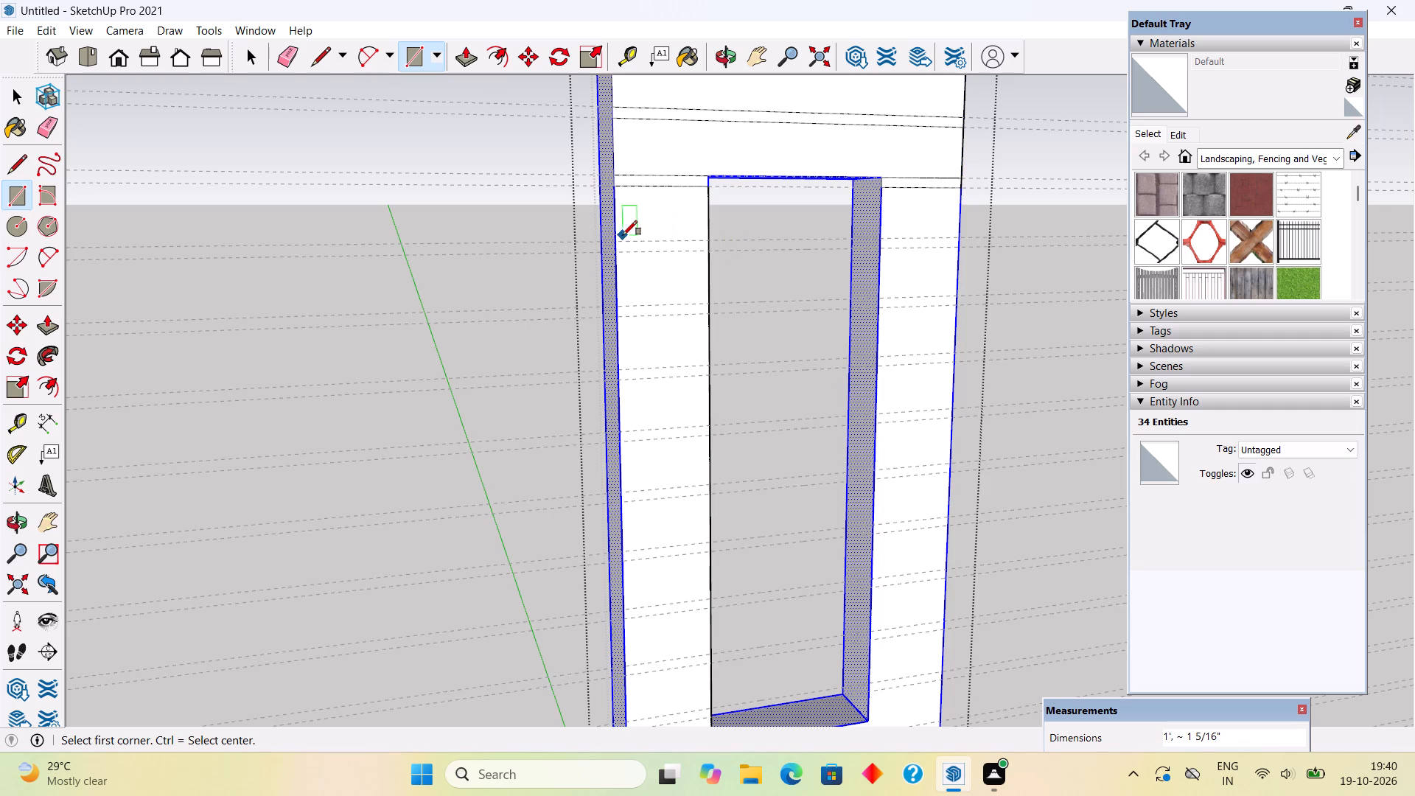
{"action": "left_click", "coordinate": [618, 240]}
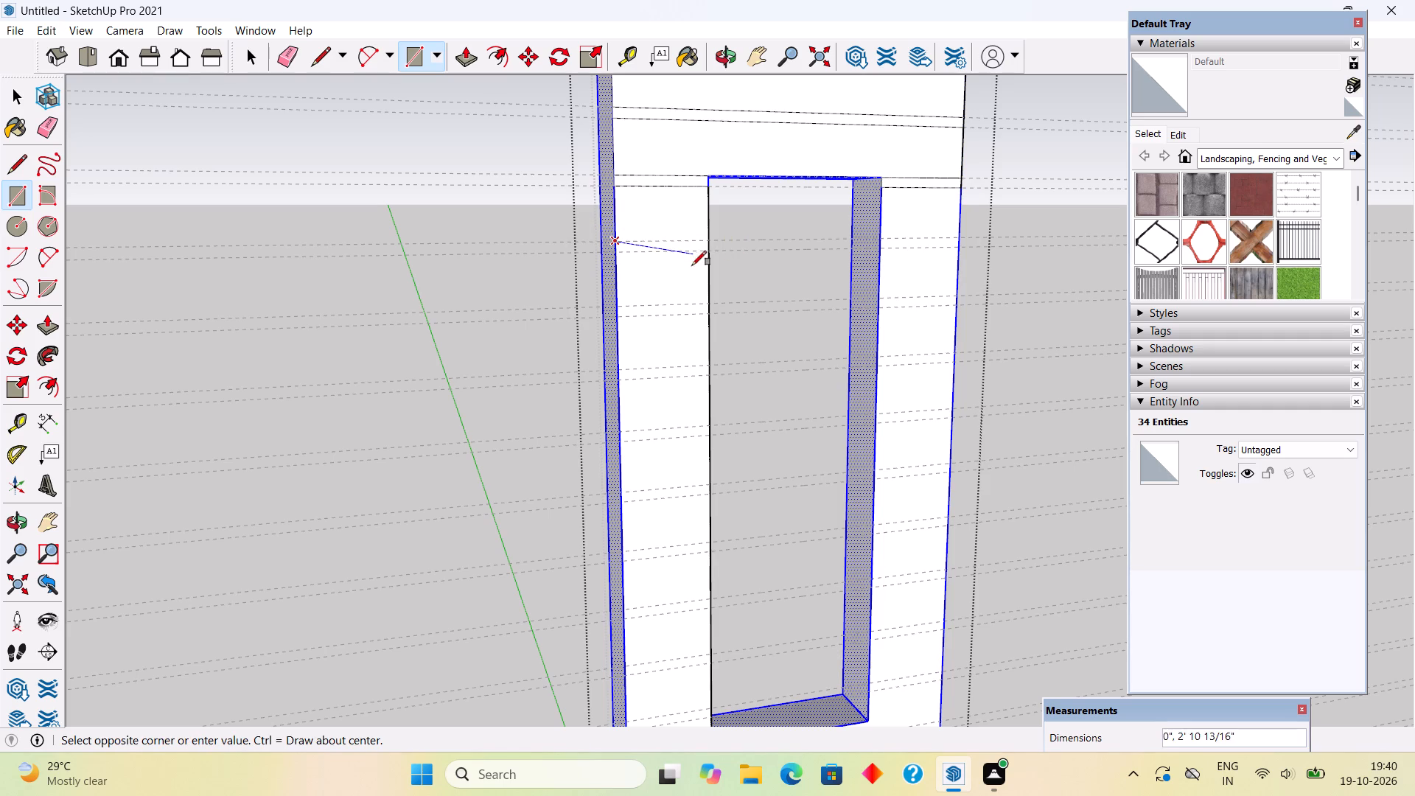
{"action": "left_click", "coordinate": [708, 247]}
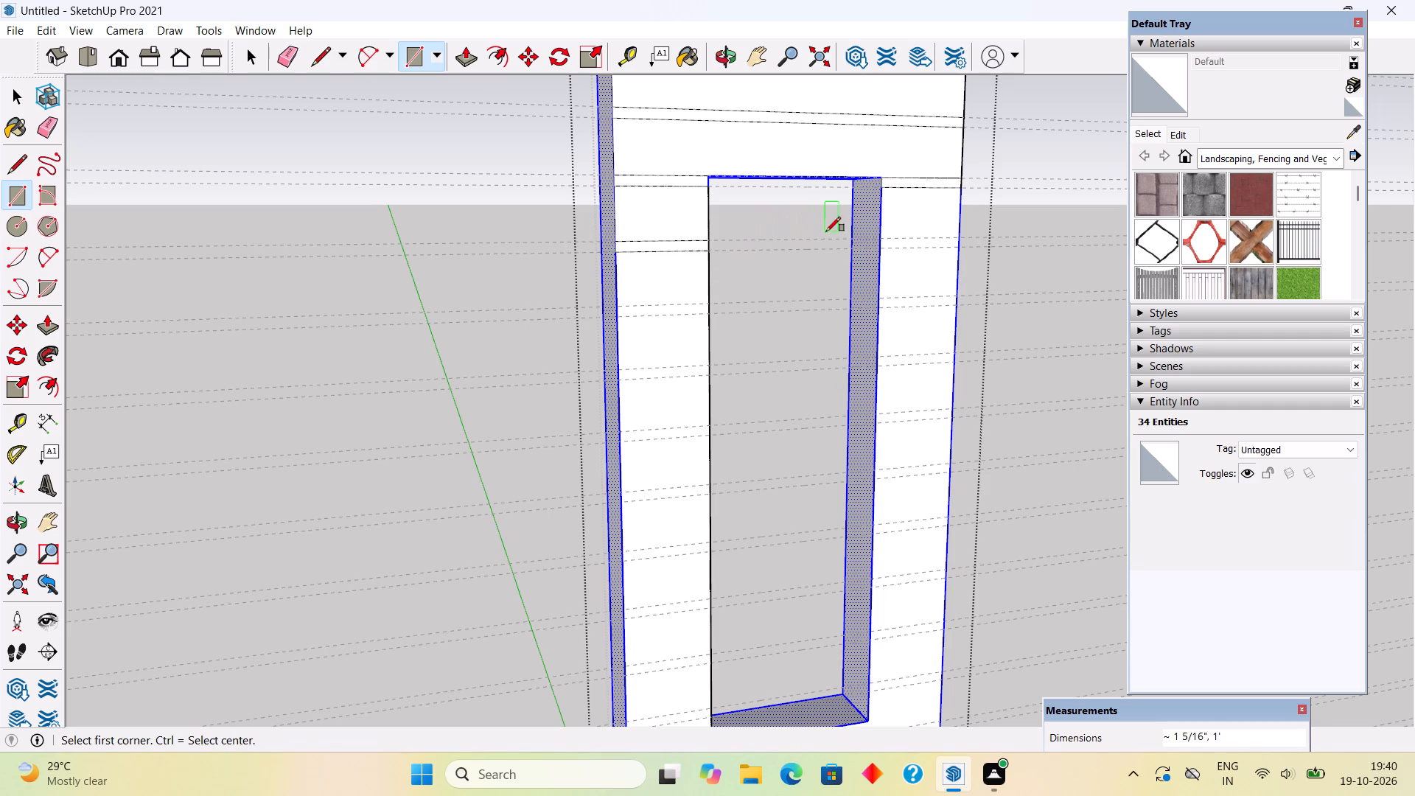
{"action": "left_click", "coordinate": [884, 239]}
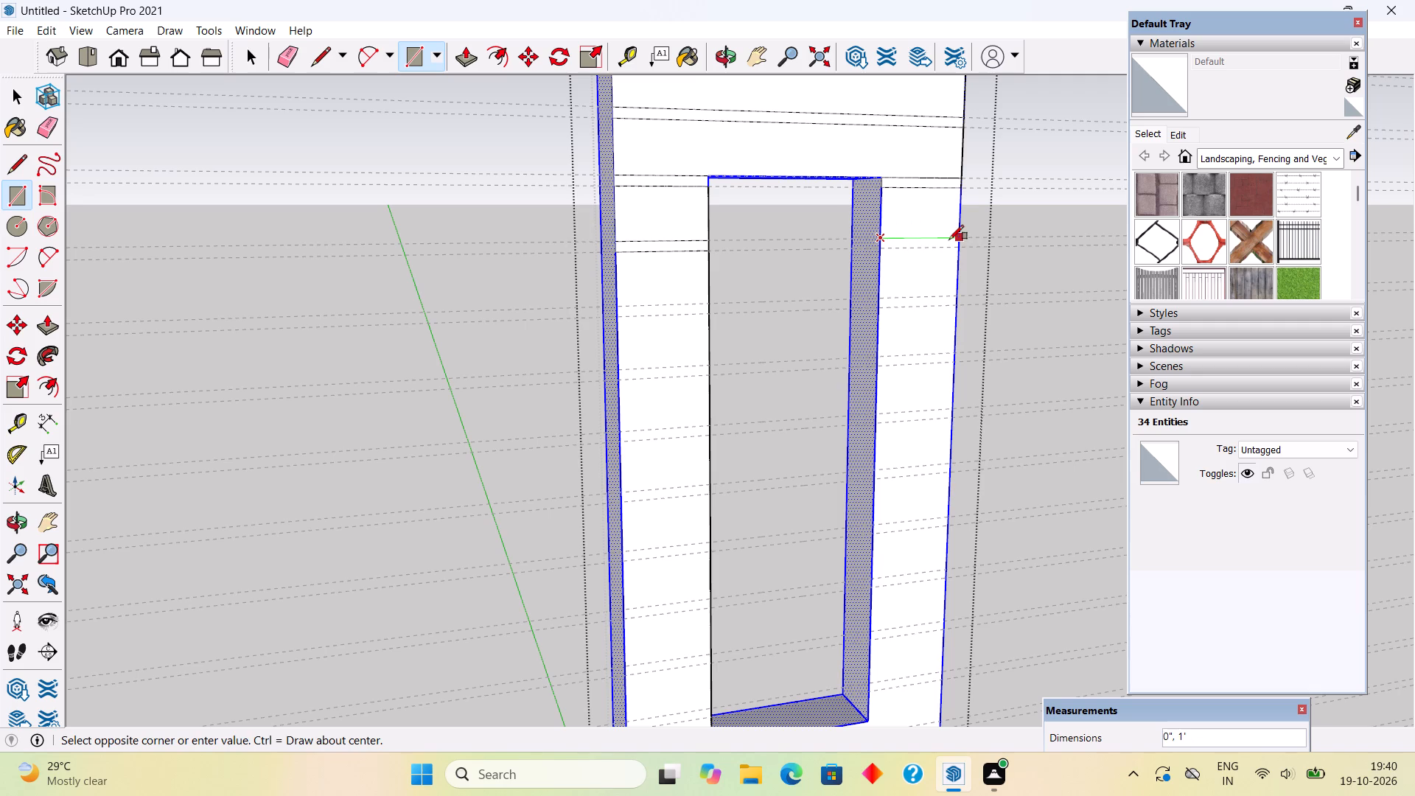
{"action": "left_click", "coordinate": [954, 248]}
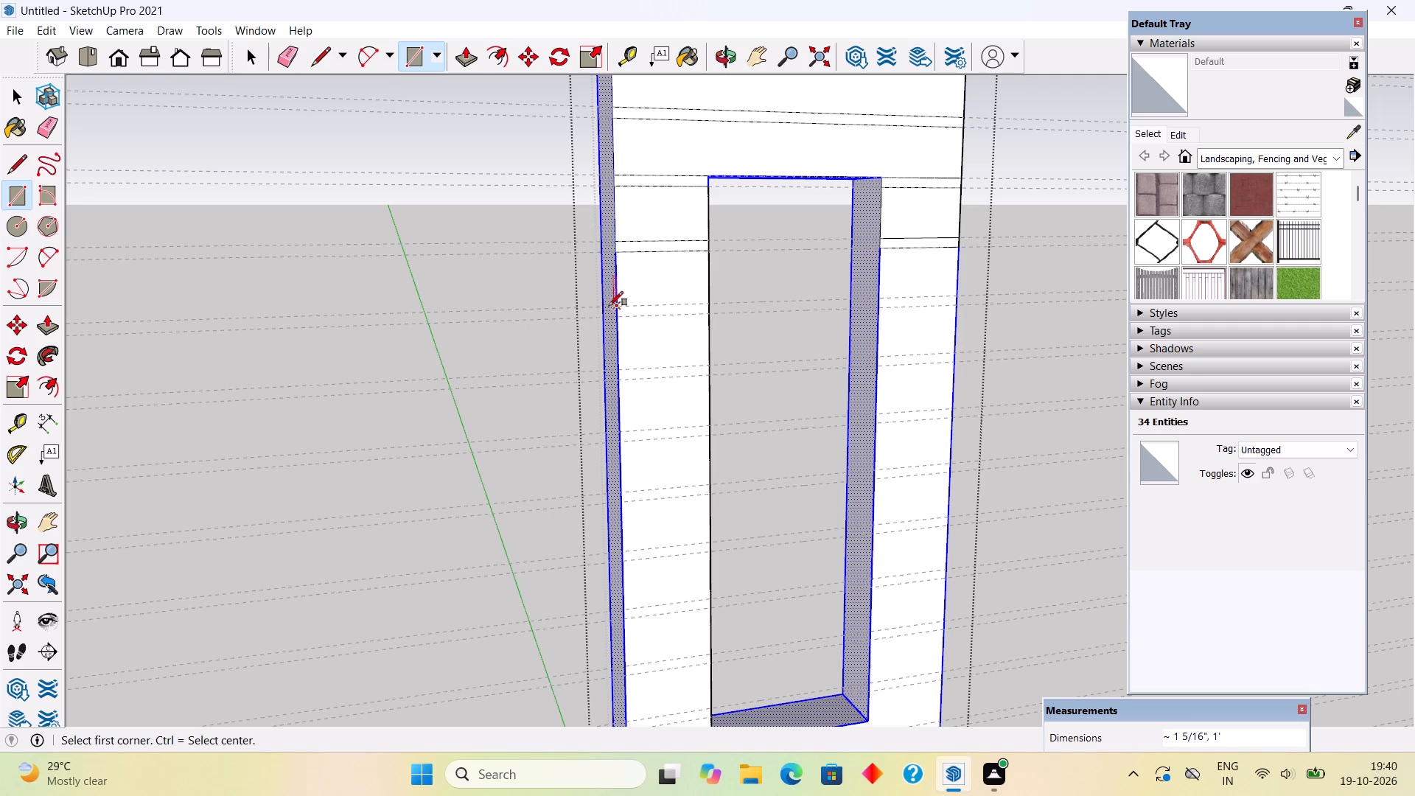
Draw matching 1' wide strip rectangles on both sides of the window for the third and fourth guide pairs below the opening's top.
{"action": "left_click", "coordinate": [612, 307]}
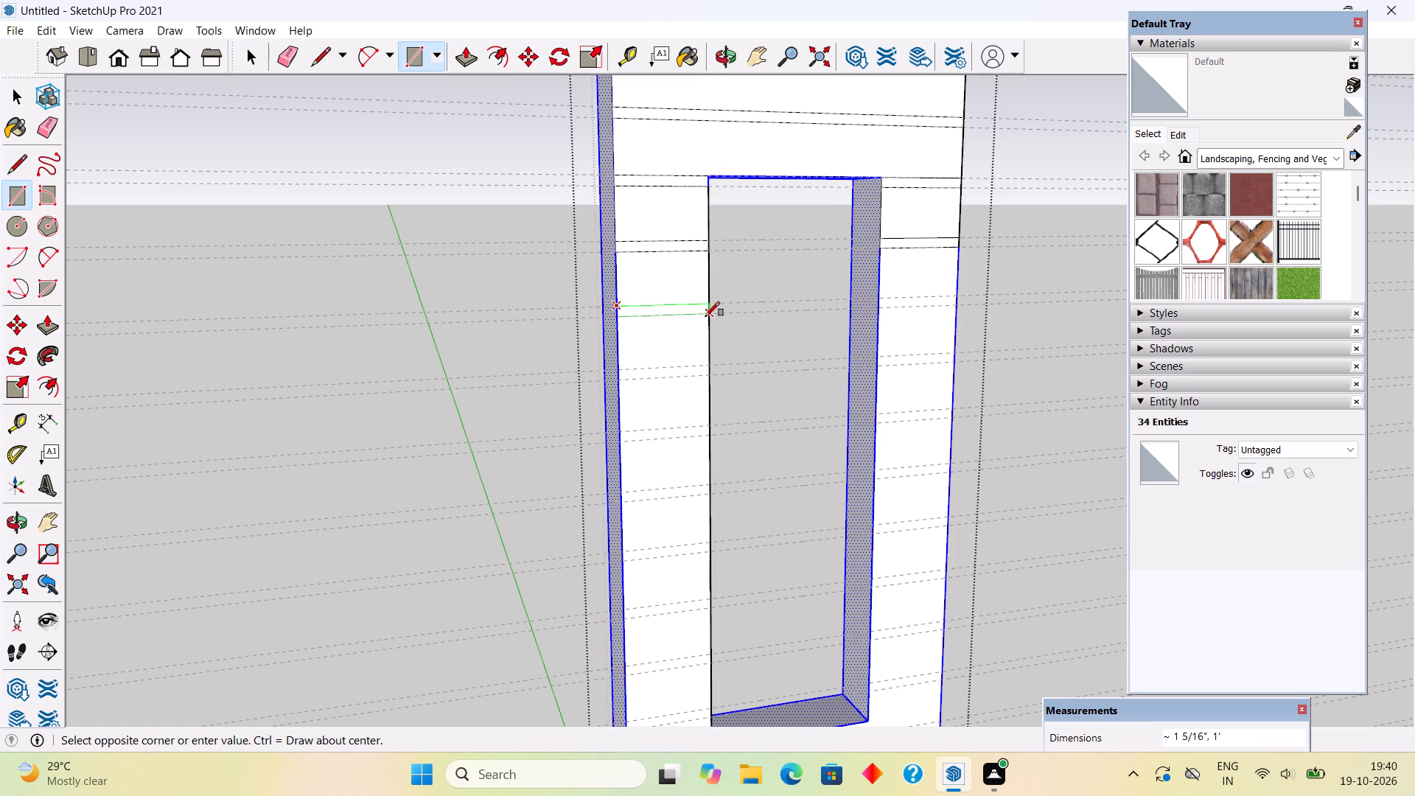
{"action": "left_click", "coordinate": [705, 316]}
{"action": "left_click", "coordinate": [878, 298]}
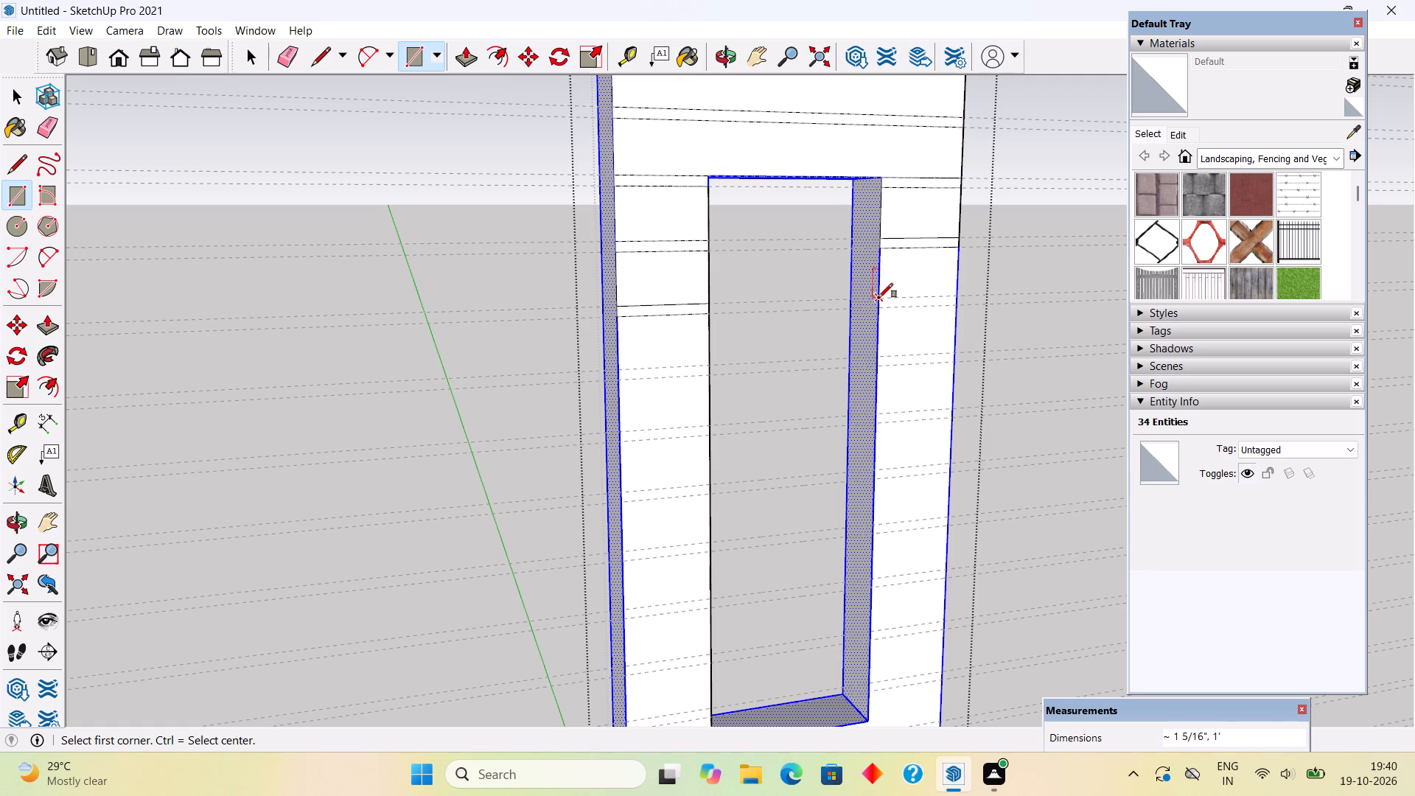
{"action": "left_click", "coordinate": [954, 301]}
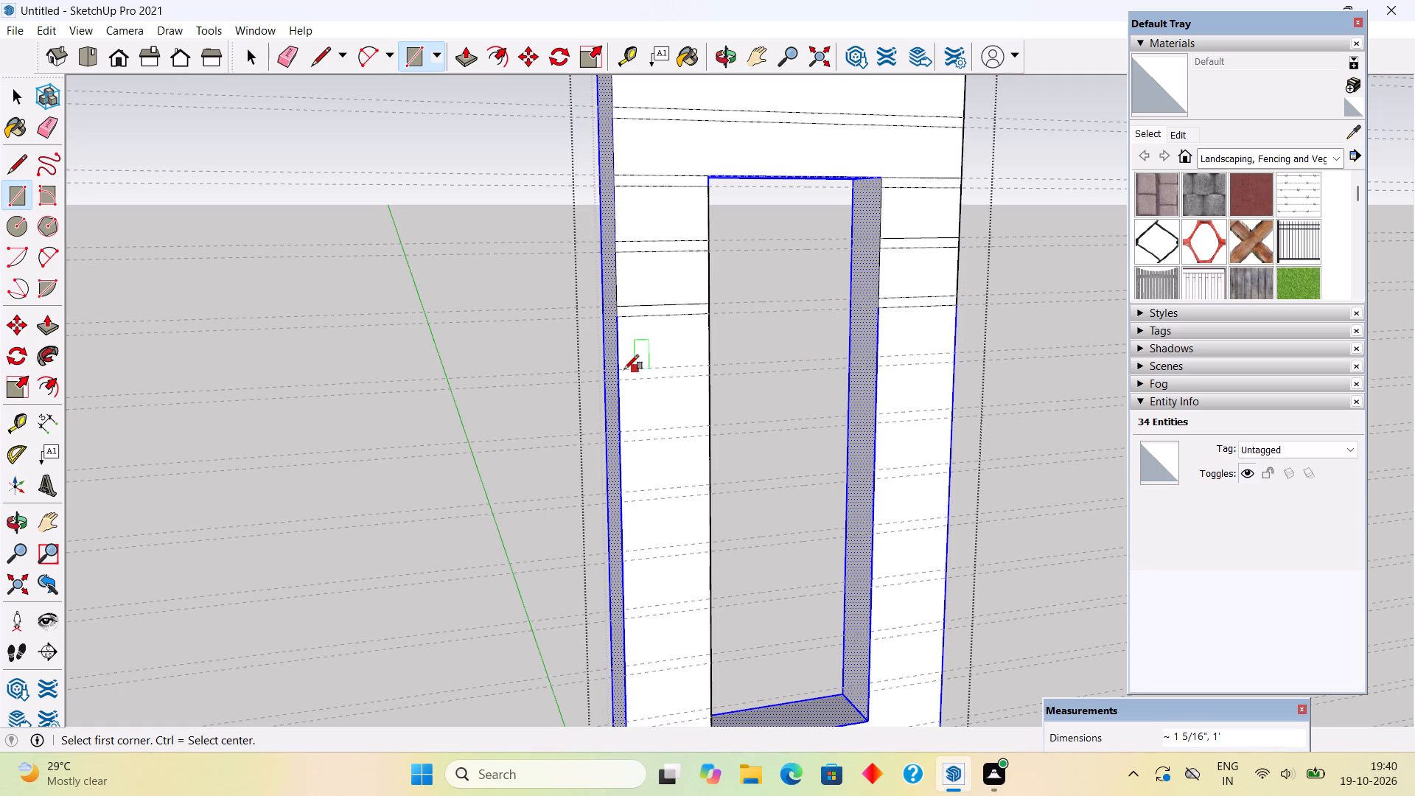
{"action": "left_click", "coordinate": [618, 371]}
{"action": "left_click", "coordinate": [713, 374]}
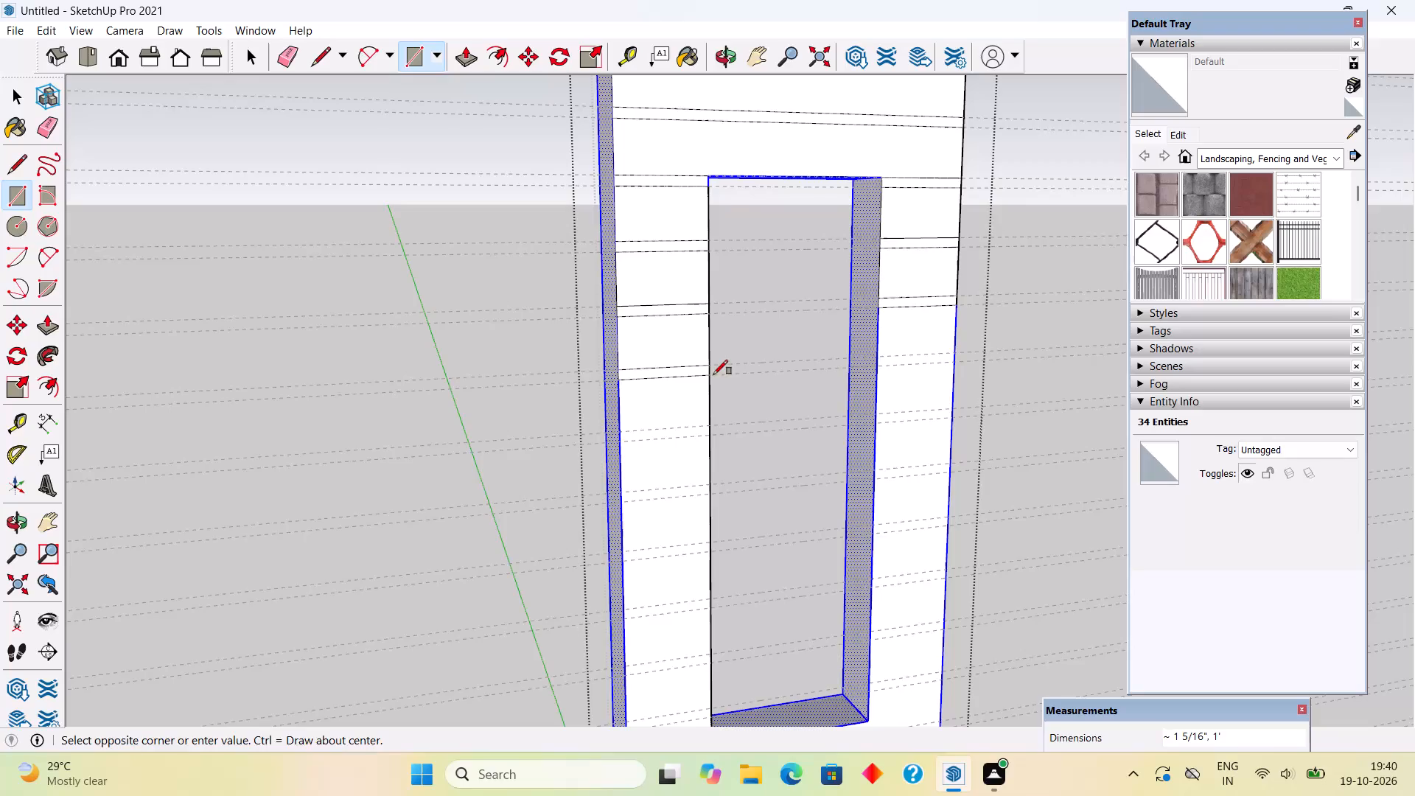
{"action": "left_click", "coordinate": [881, 358]}
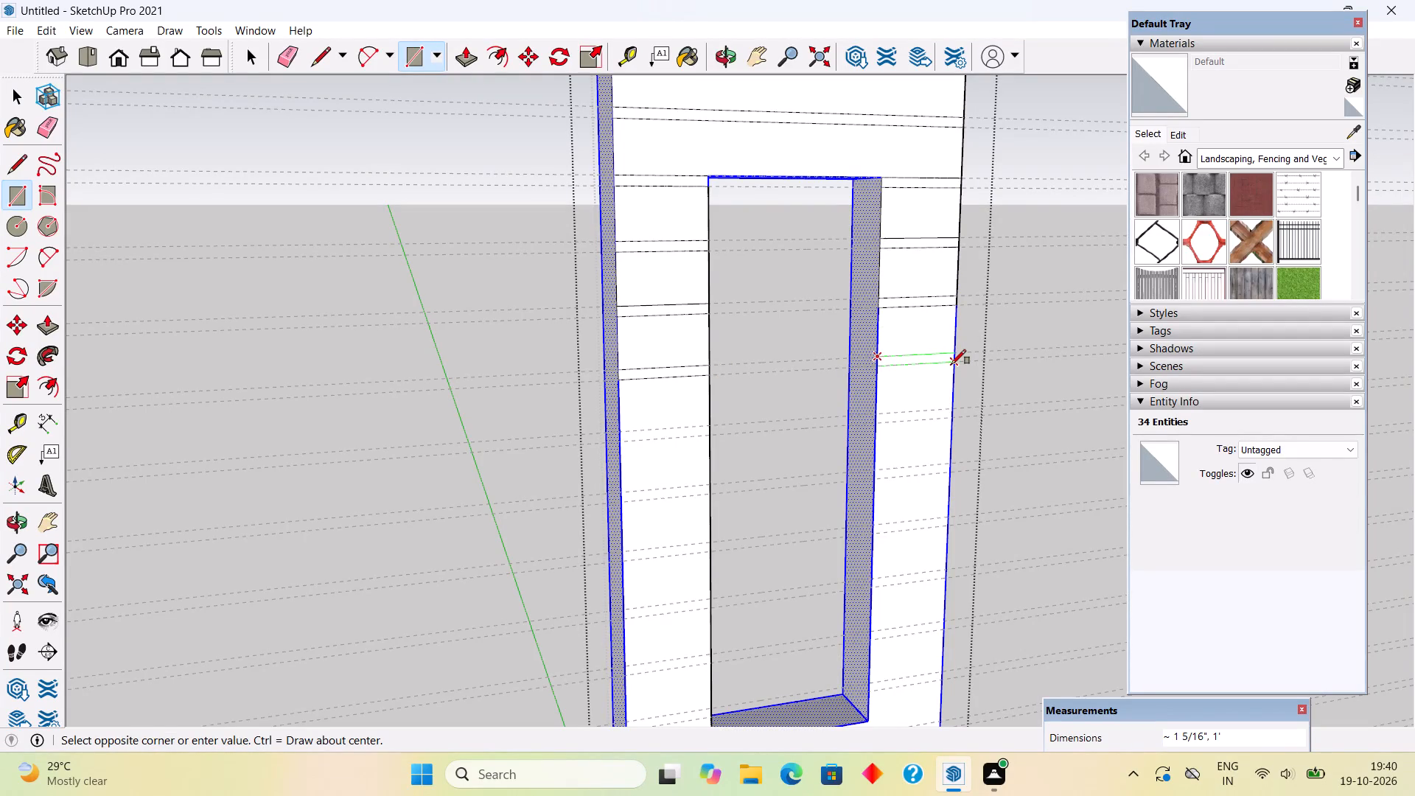
{"action": "left_click", "coordinate": [951, 364]}
Draw matching 1' wide strip rectangles on both sides of the window for the fifth and sixth guide pairs below the opening's top.
{"action": "scroll", "coordinate": [845, 296], "scroll_direction": "down", "scroll_amount": 6}
{"action": "scroll", "coordinate": [885, 583], "scroll_direction": "up", "scroll_amount": 4}
{"action": "scroll", "coordinate": [623, 254], "scroll_direction": "up", "scroll_amount": 2}
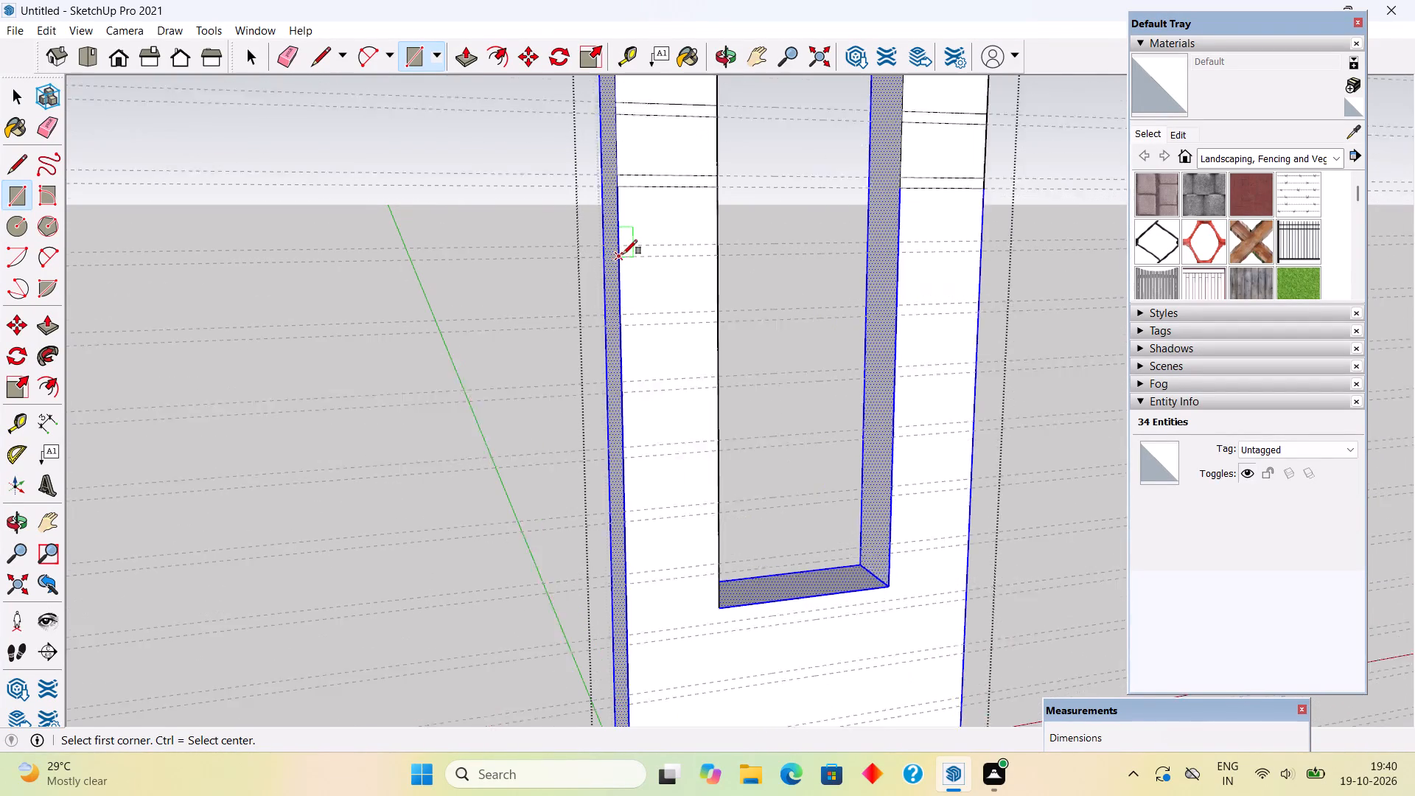
{"action": "scroll", "coordinate": [623, 254], "scroll_direction": "up", "scroll_amount": 2}
{"action": "left_click", "coordinate": [621, 243]}
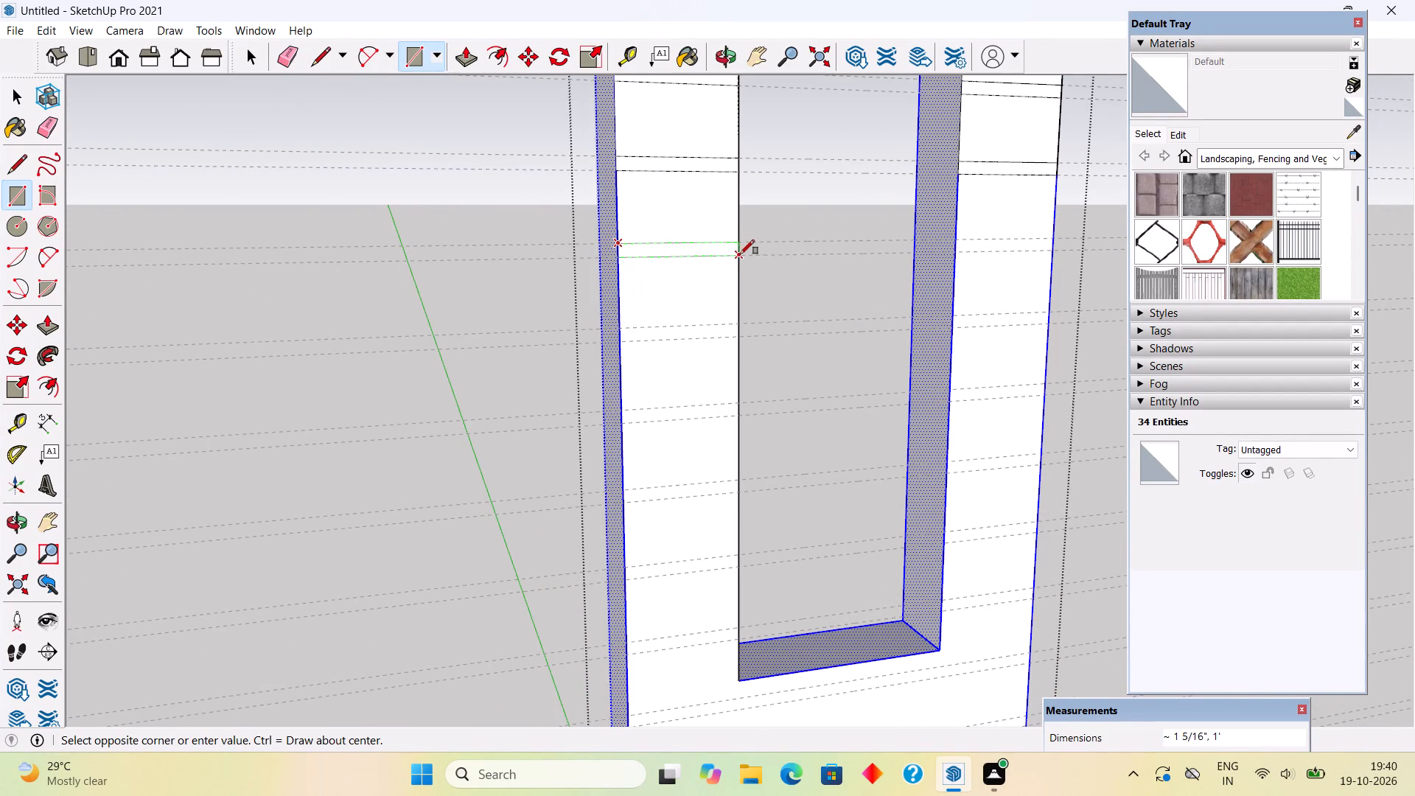
{"action": "left_click", "coordinate": [741, 255]}
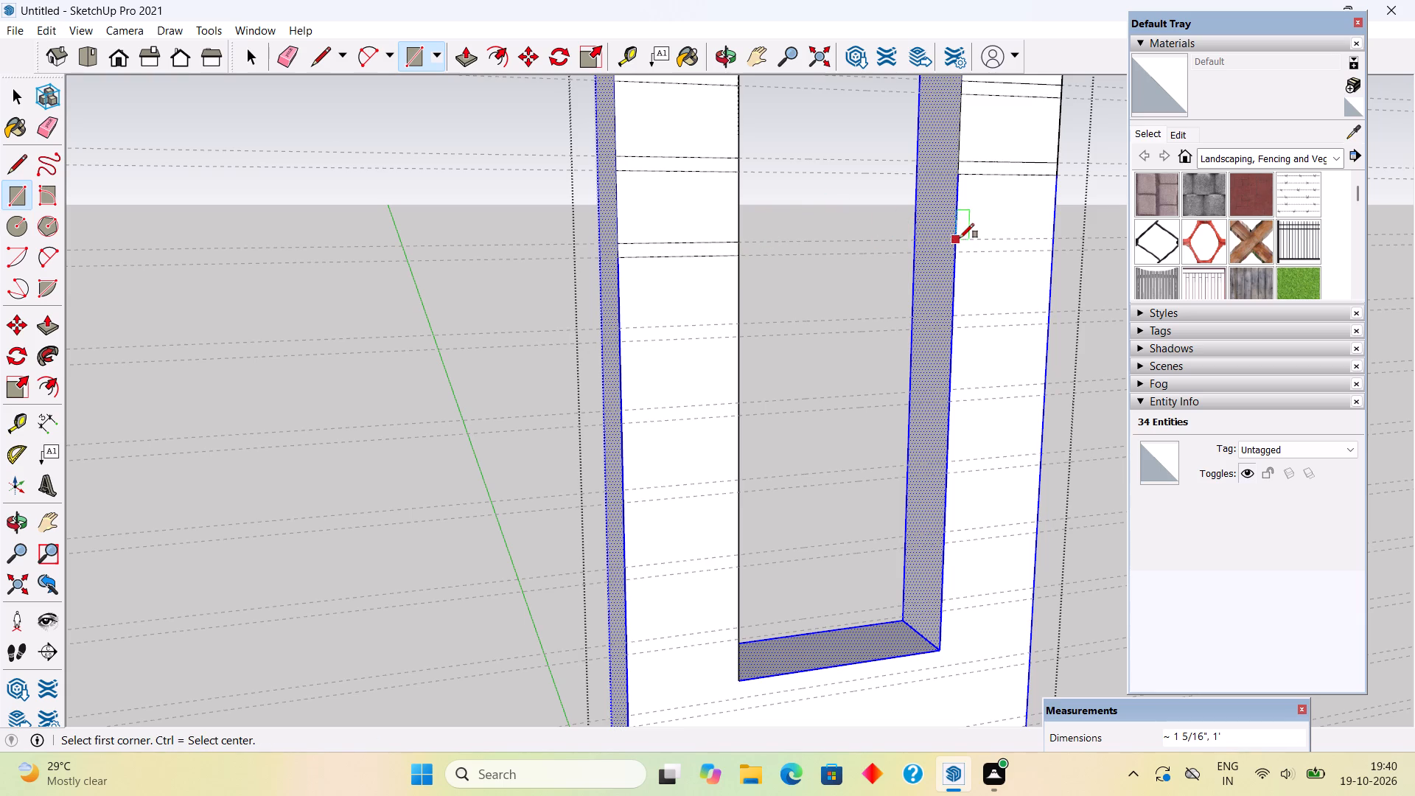
{"action": "left_click", "coordinate": [957, 240]}
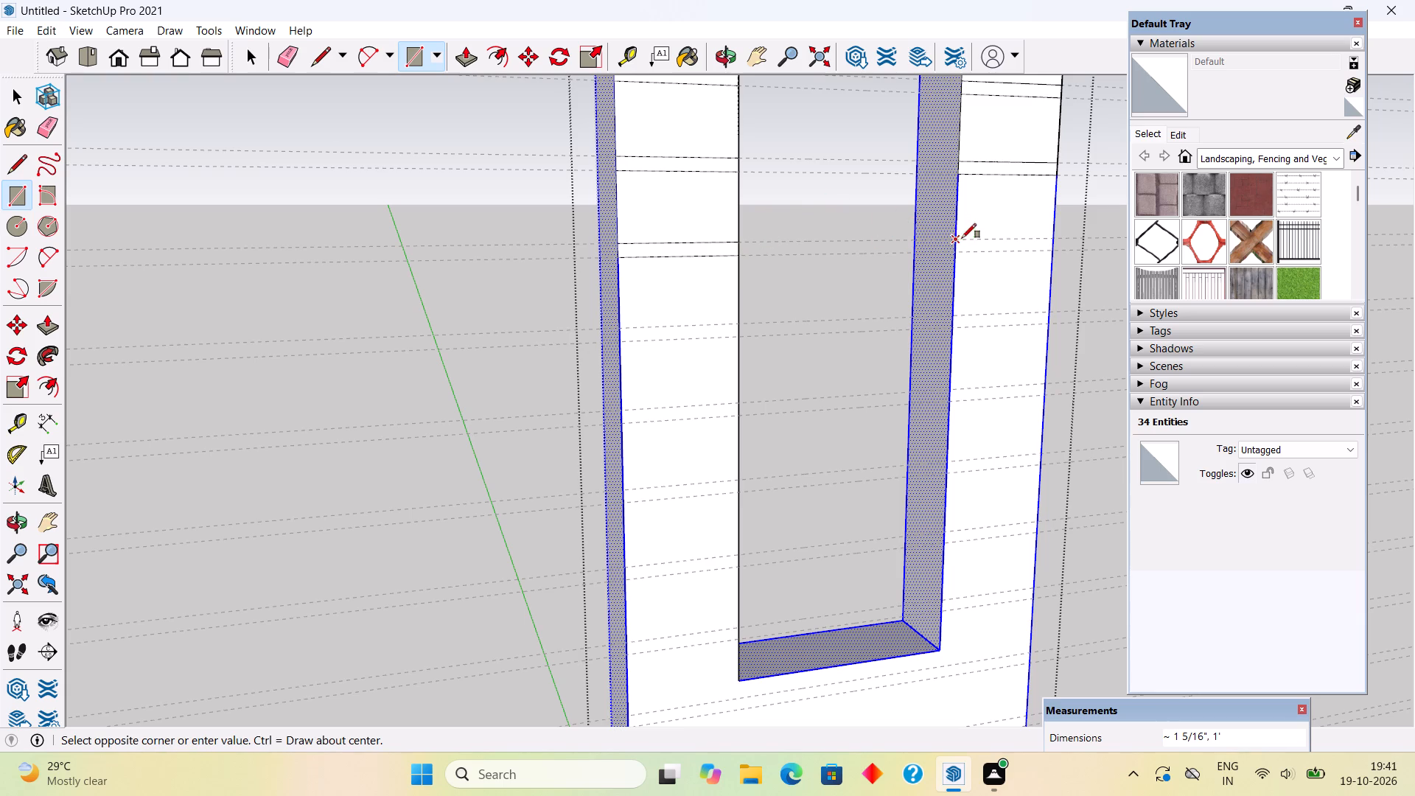
{"action": "left_click", "coordinate": [1055, 248]}
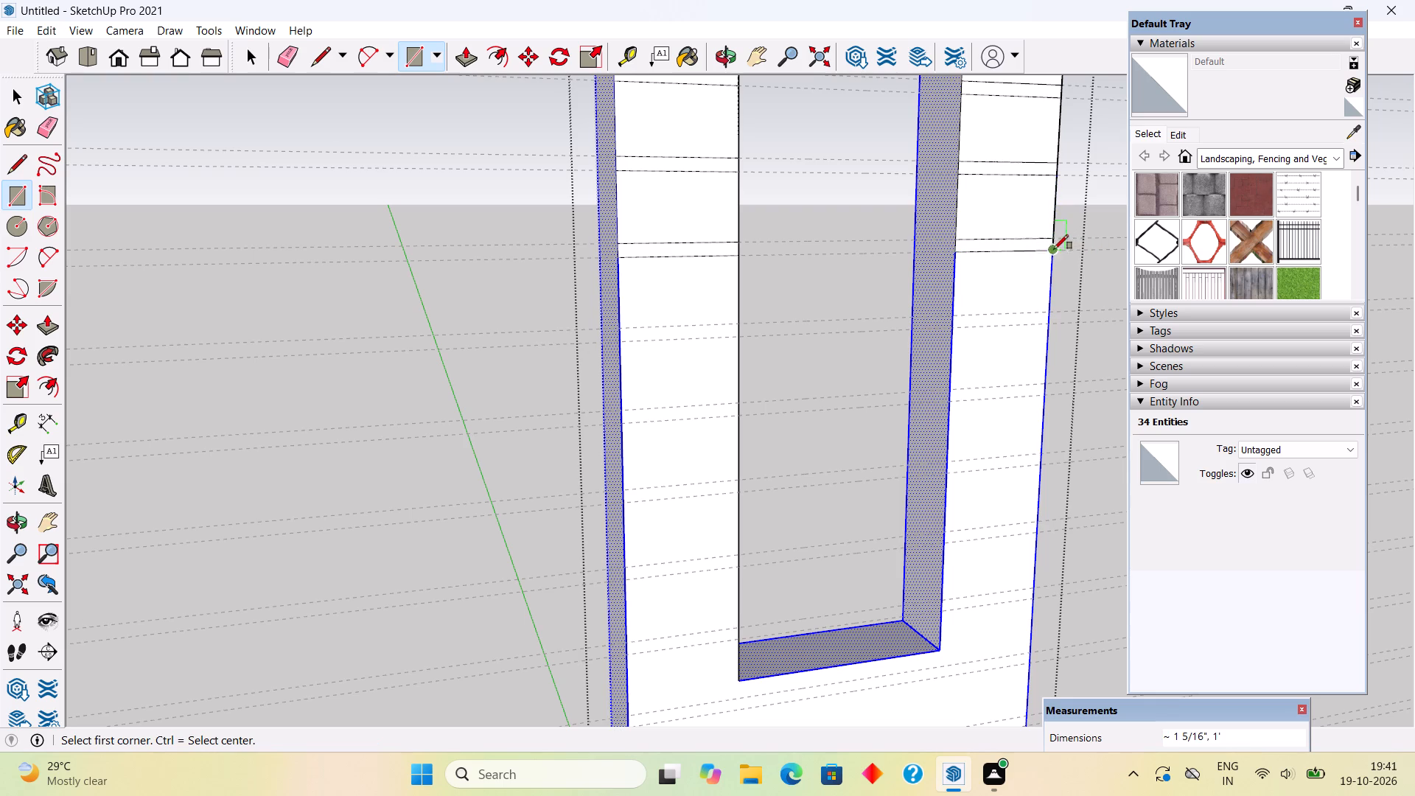
{"action": "left_click", "coordinate": [612, 329]}
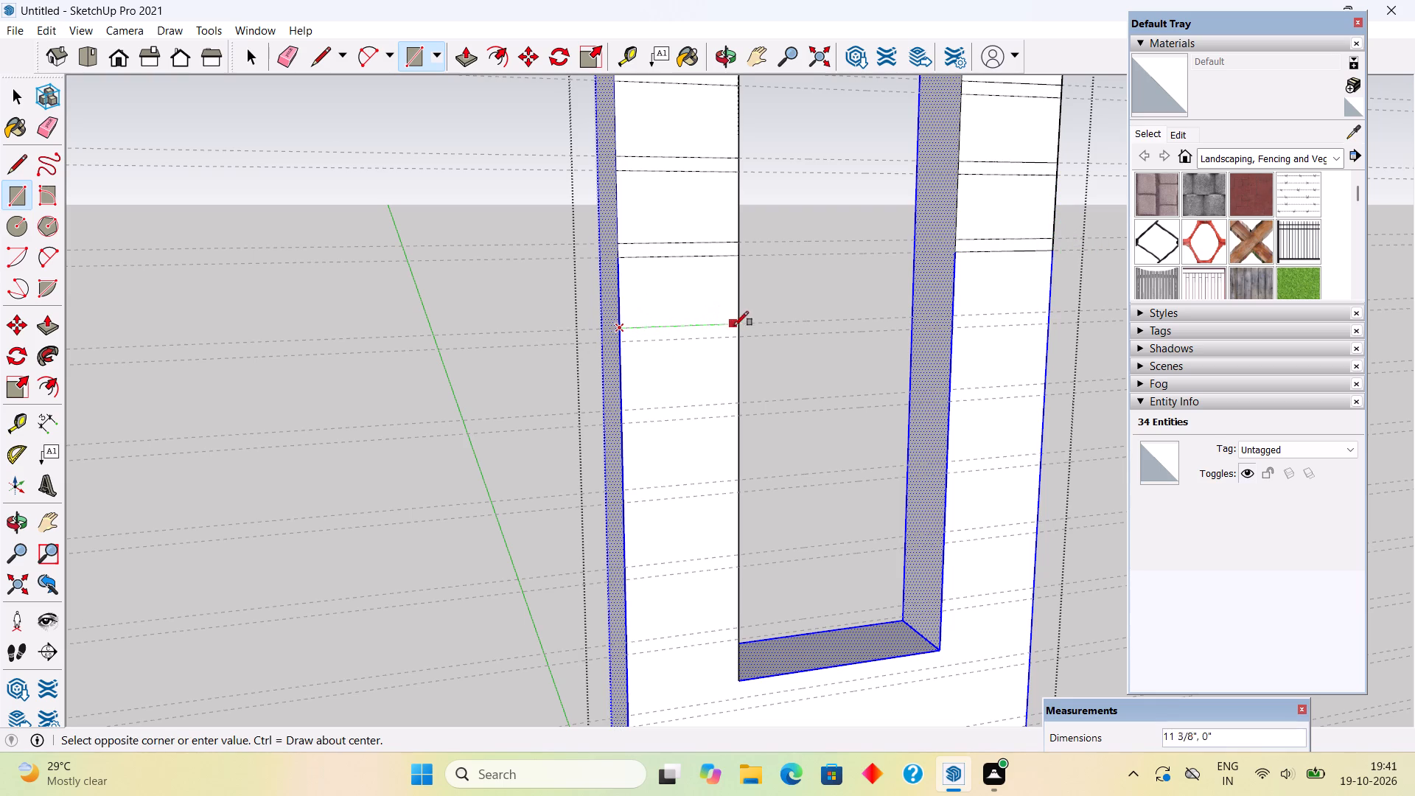
{"action": "left_click", "coordinate": [740, 334]}
{"action": "left_click", "coordinate": [951, 317]}
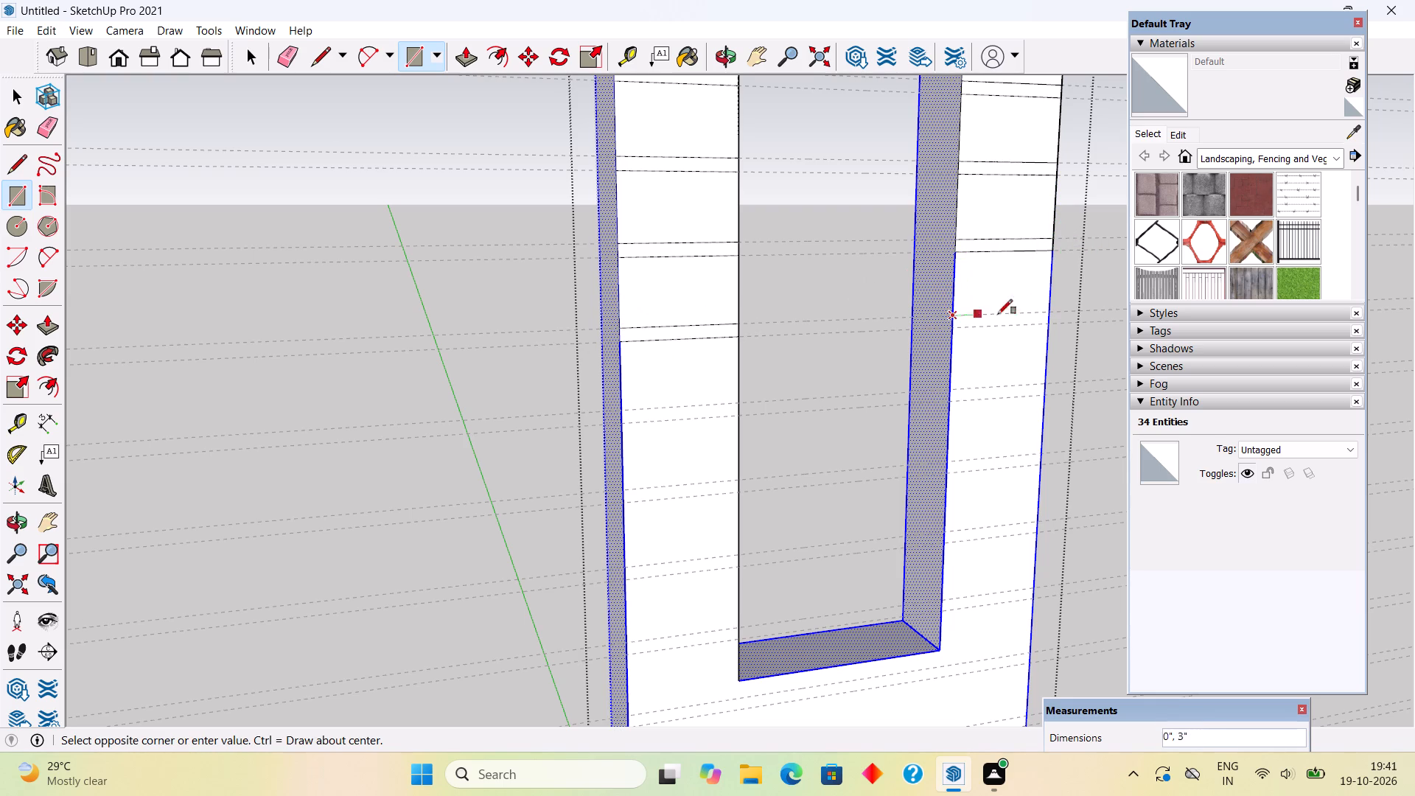
{"action": "left_click", "coordinate": [1048, 324]}
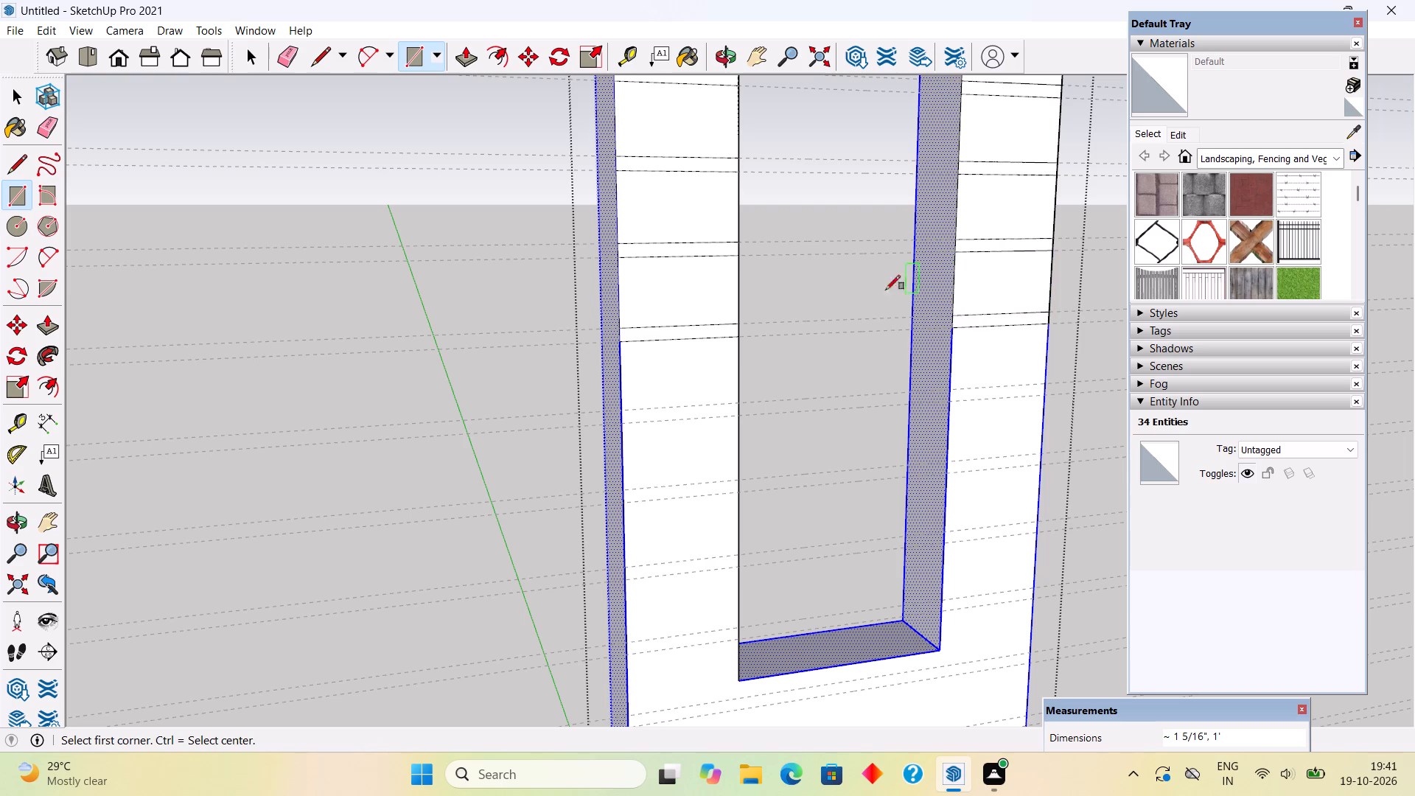
Draw 1' wide strip rectangles on both sides of the window for the seventh and eighth guide pairs below the opening's top.
{"action": "scroll", "coordinate": [803, 265], "scroll_direction": "down", "scroll_amount": 5}
{"action": "scroll", "coordinate": [840, 643], "scroll_direction": "up", "scroll_amount": 5}
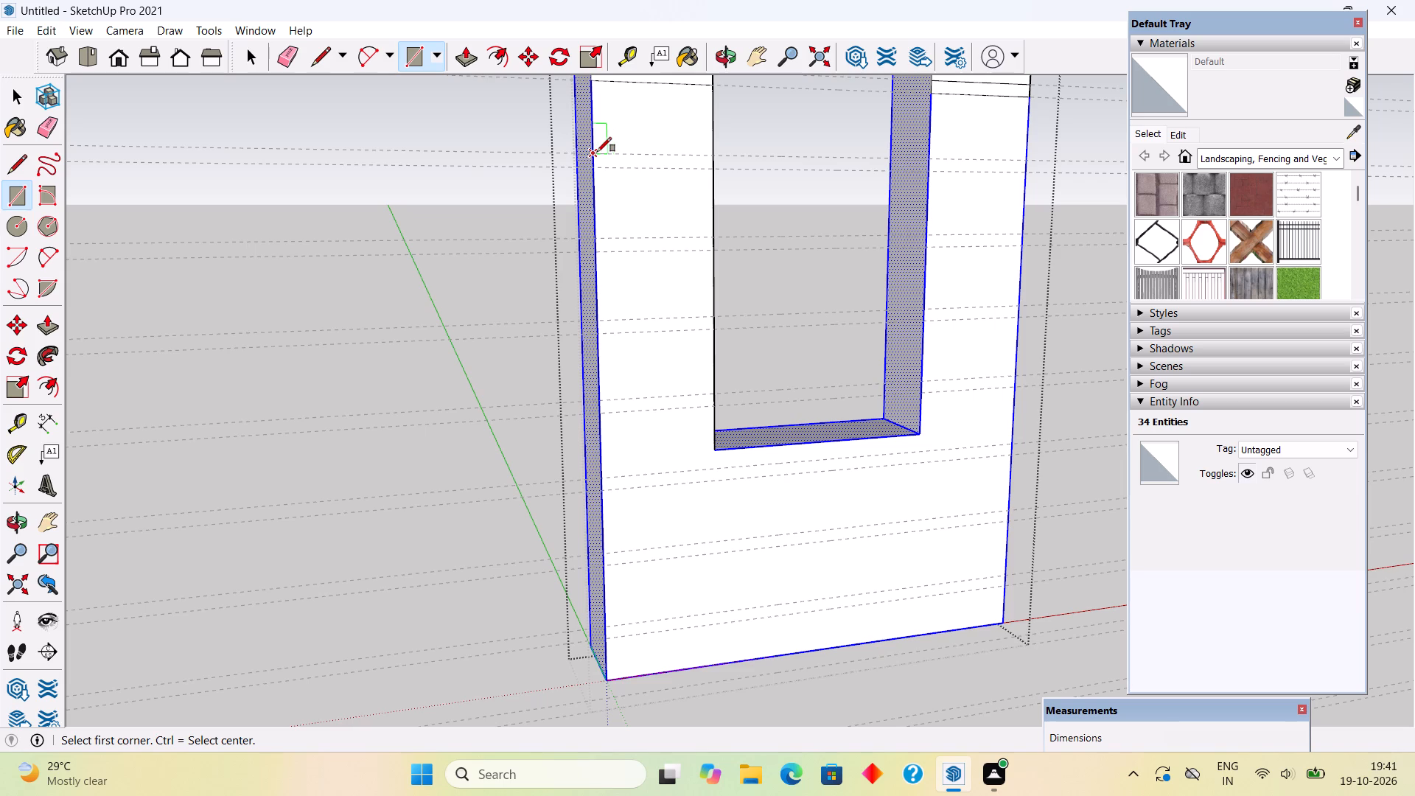
{"action": "left_click", "coordinate": [597, 152]}
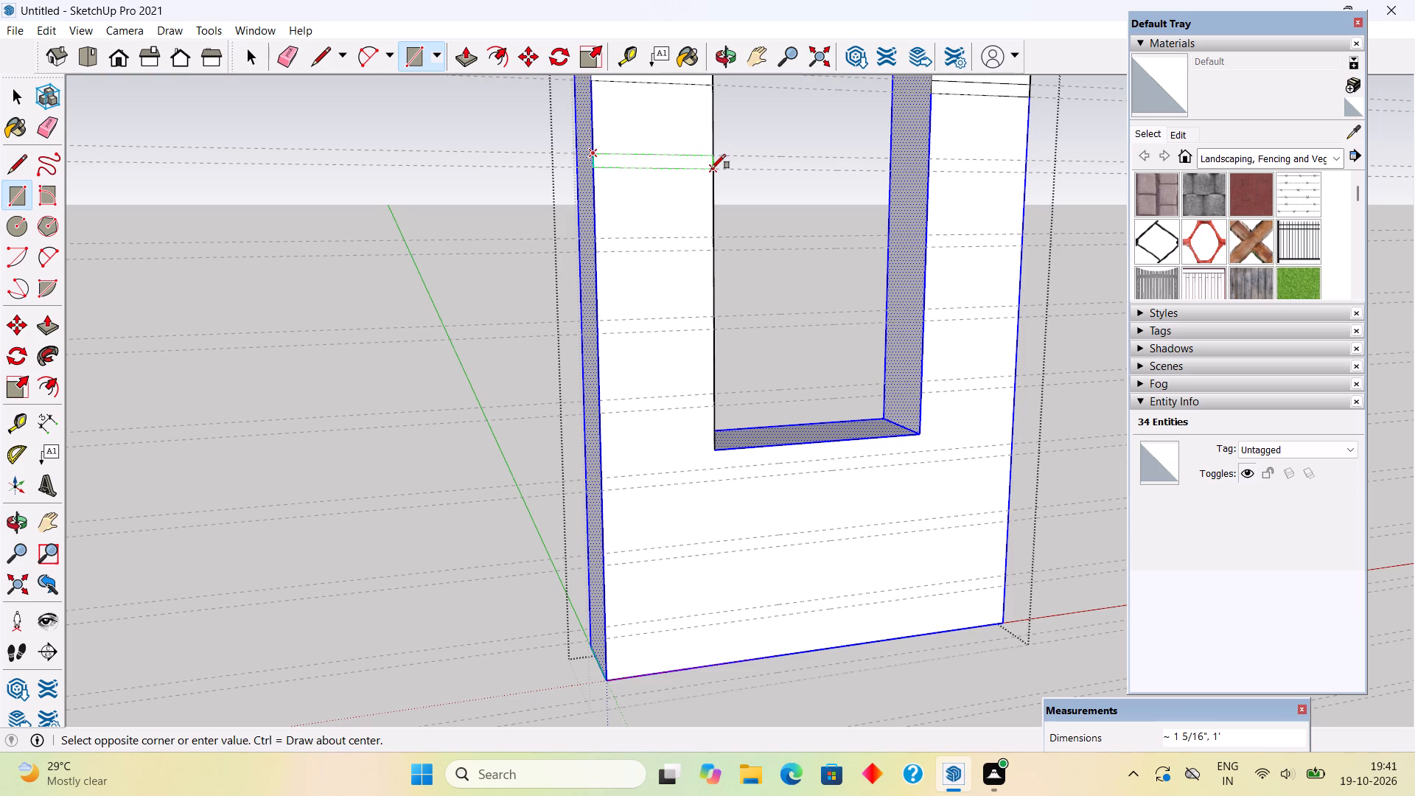
{"action": "left_click", "coordinate": [711, 169]}
{"action": "left_click", "coordinate": [926, 156]}
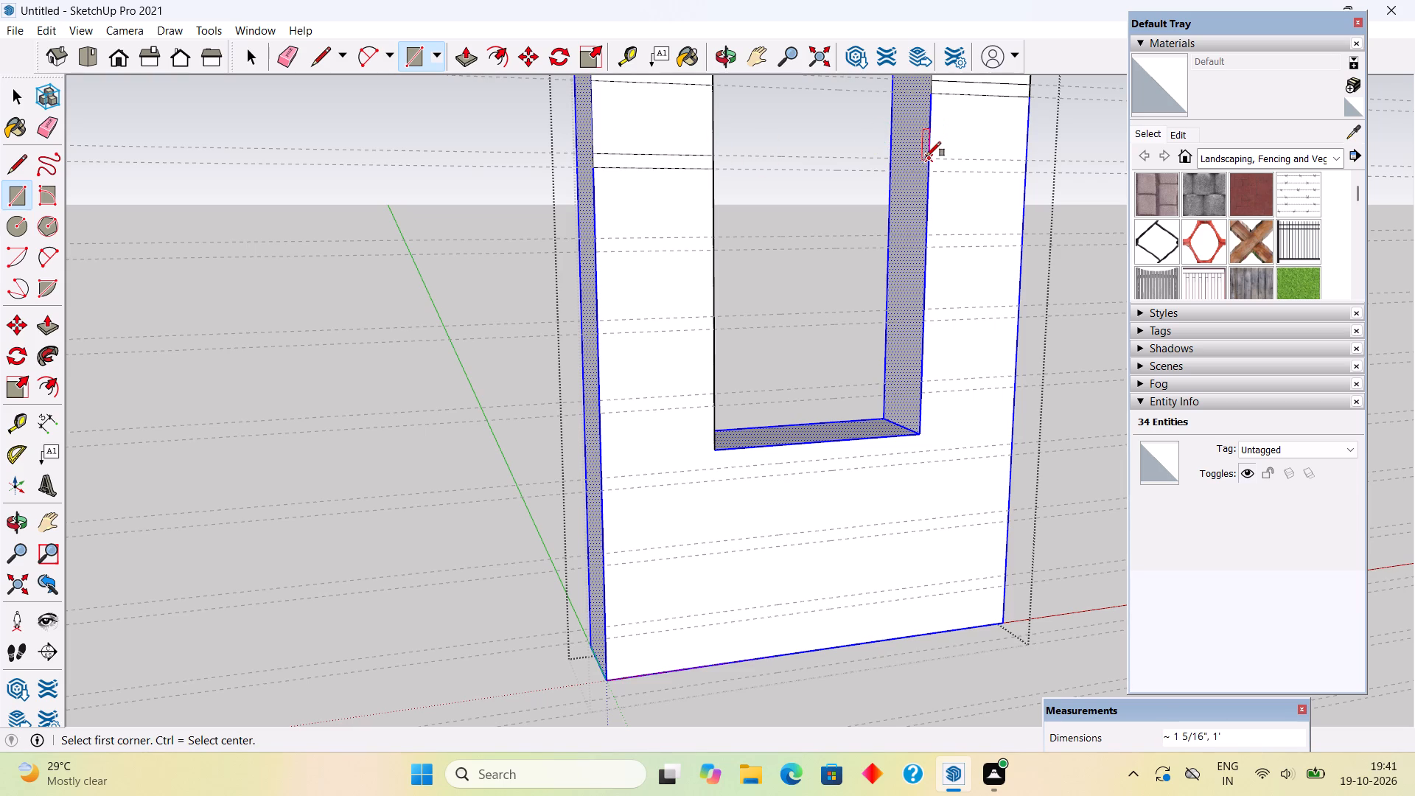
{"action": "left_click", "coordinate": [1023, 172]}
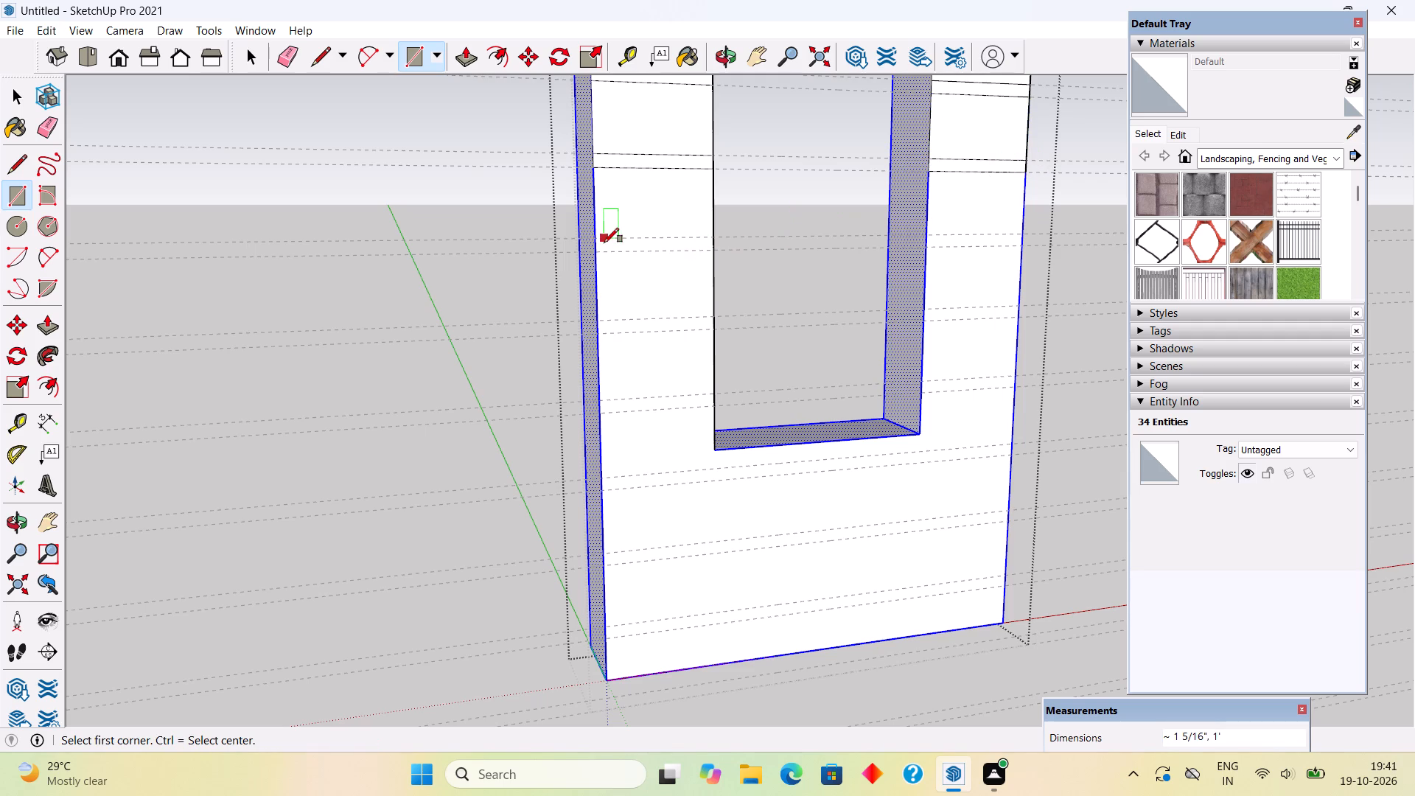
{"action": "left_click", "coordinate": [590, 238]}
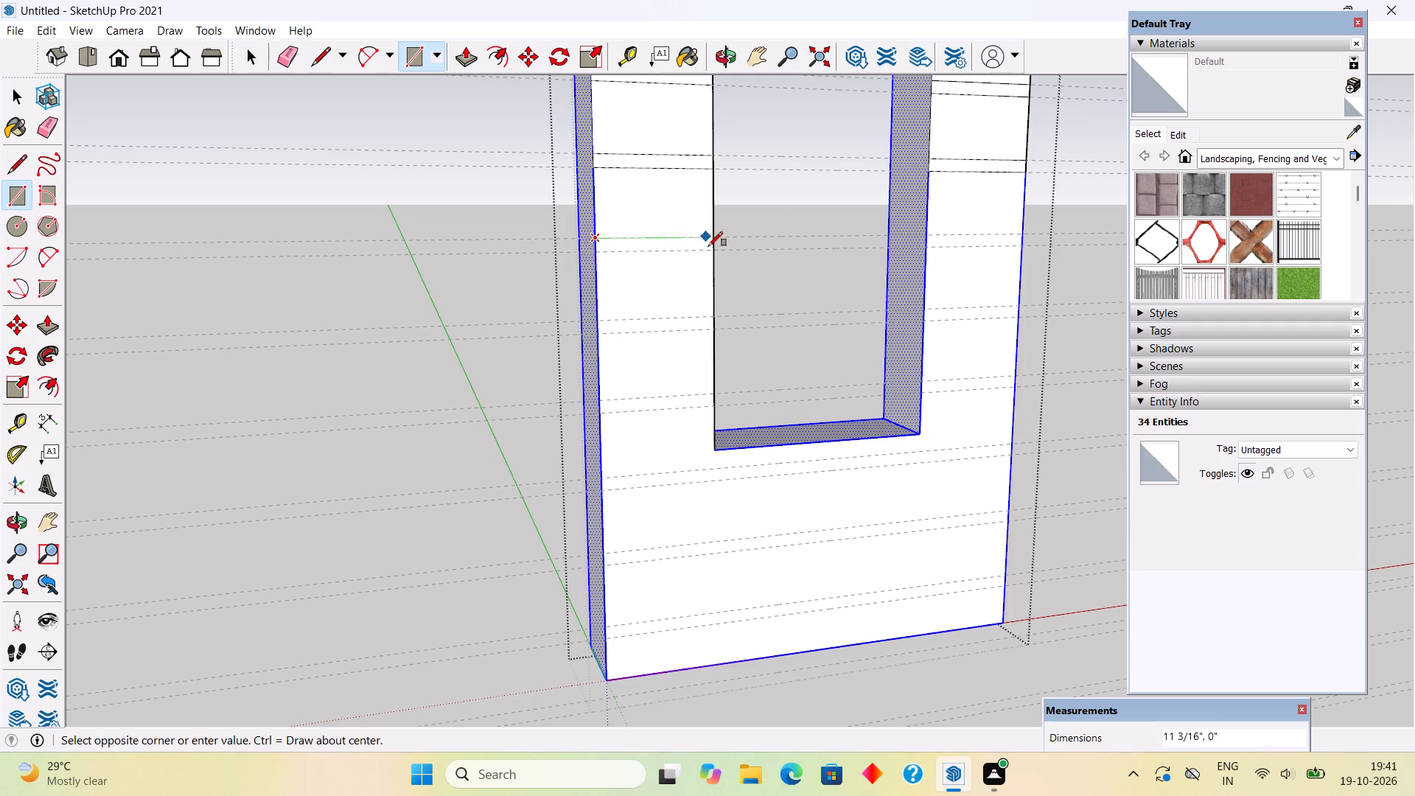
{"action": "left_click", "coordinate": [717, 251]}
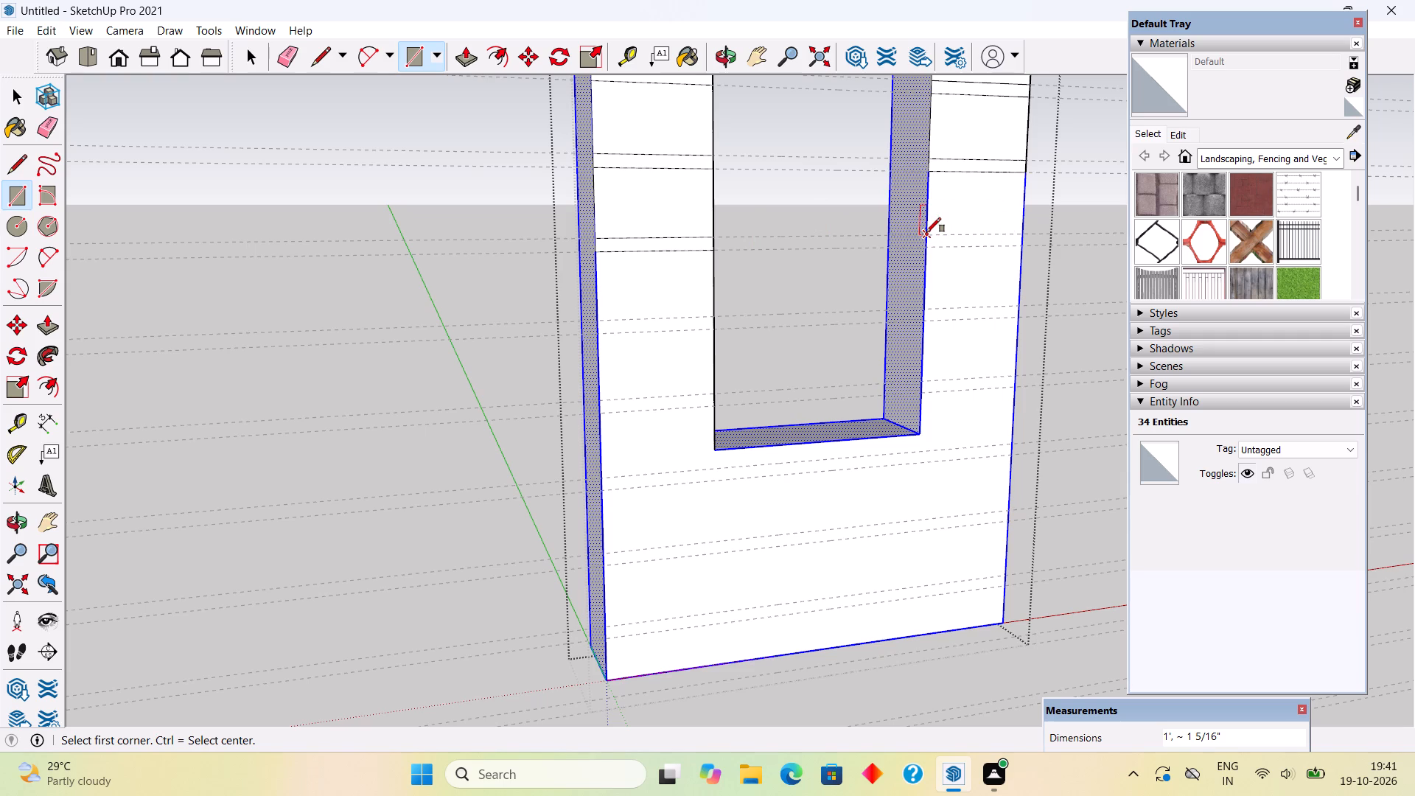
{"action": "left_click", "coordinate": [926, 232]}
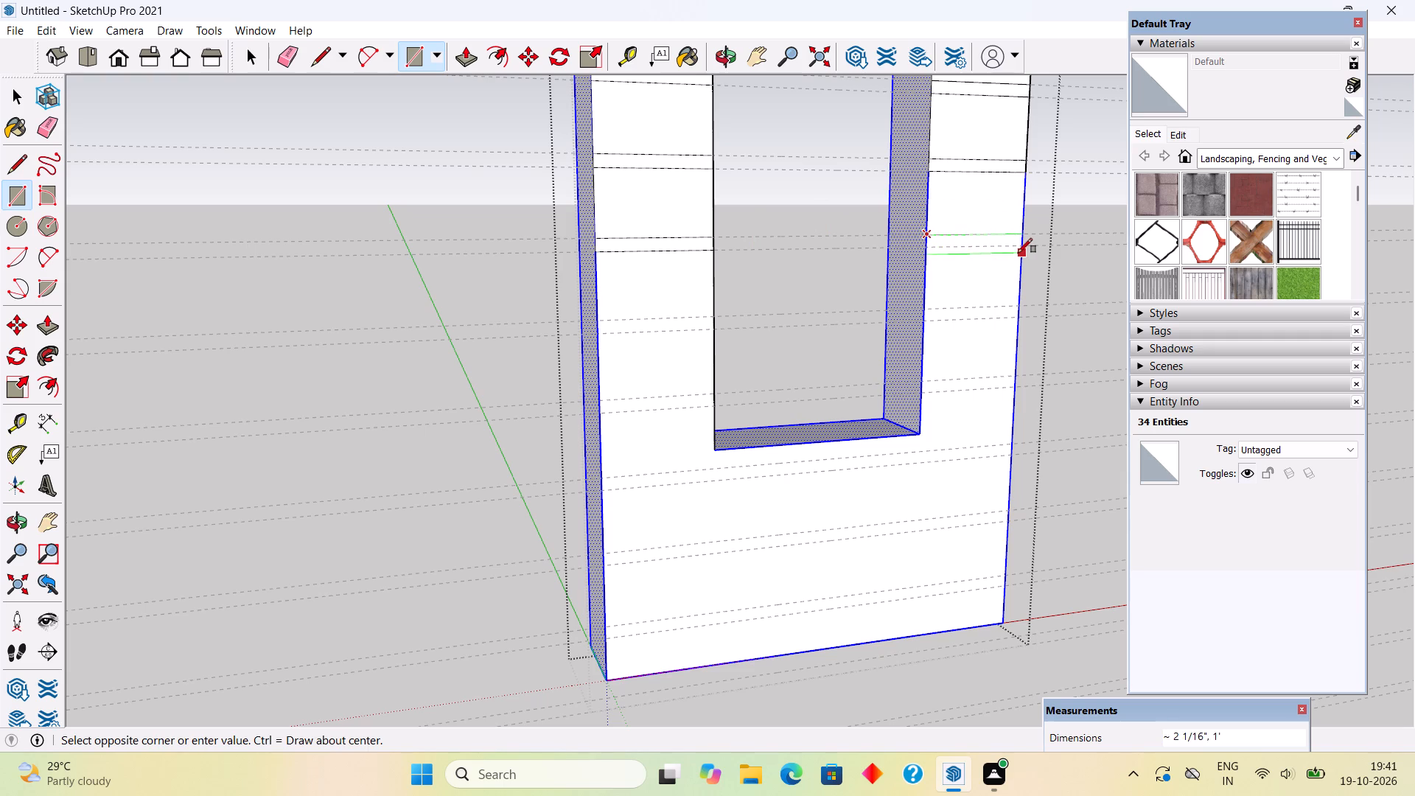
{"action": "left_click", "coordinate": [1021, 250]}
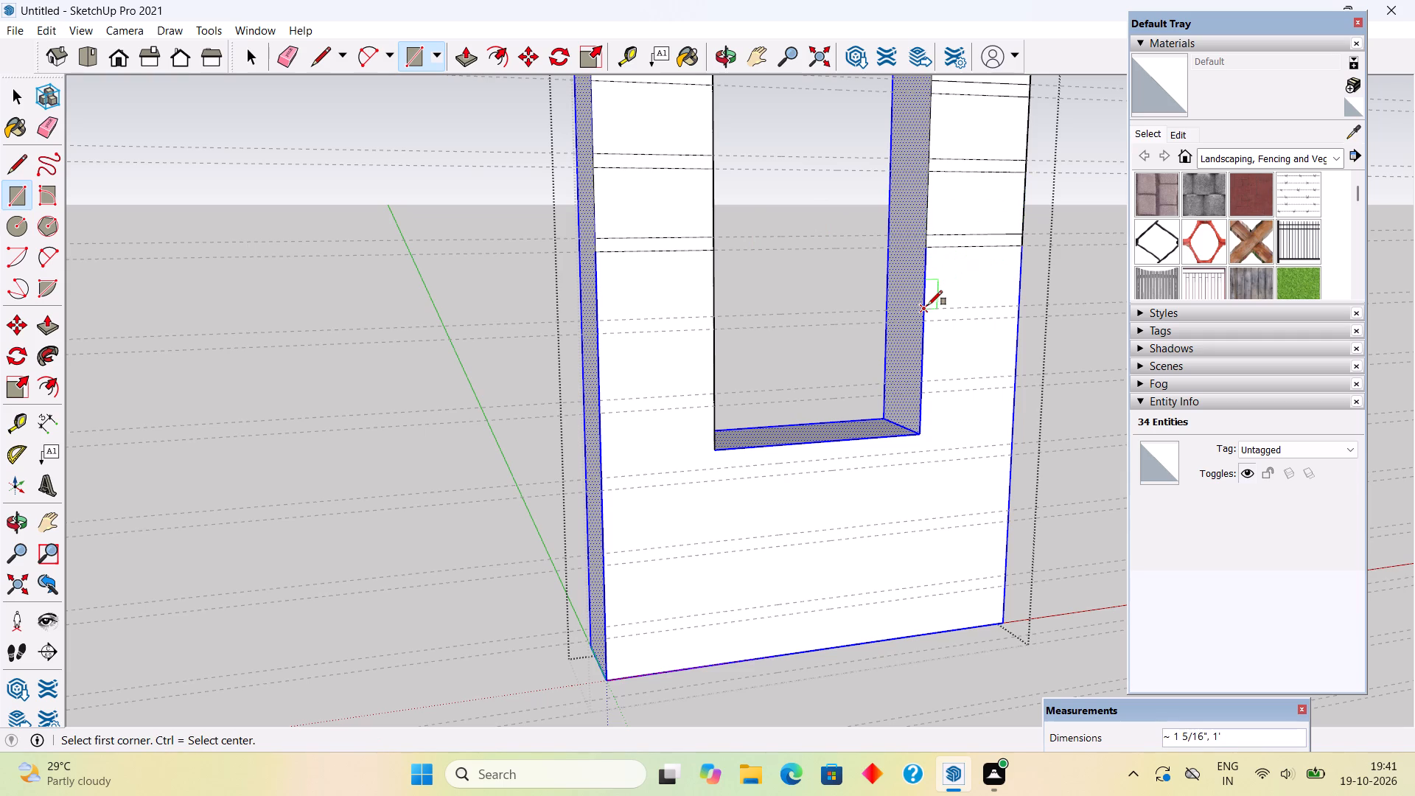
Draw matching 1' wide strip rectangles on both sides of the window for the ninth and tenth guide pairs below the opening's top.
{"action": "left_click", "coordinate": [928, 305]}
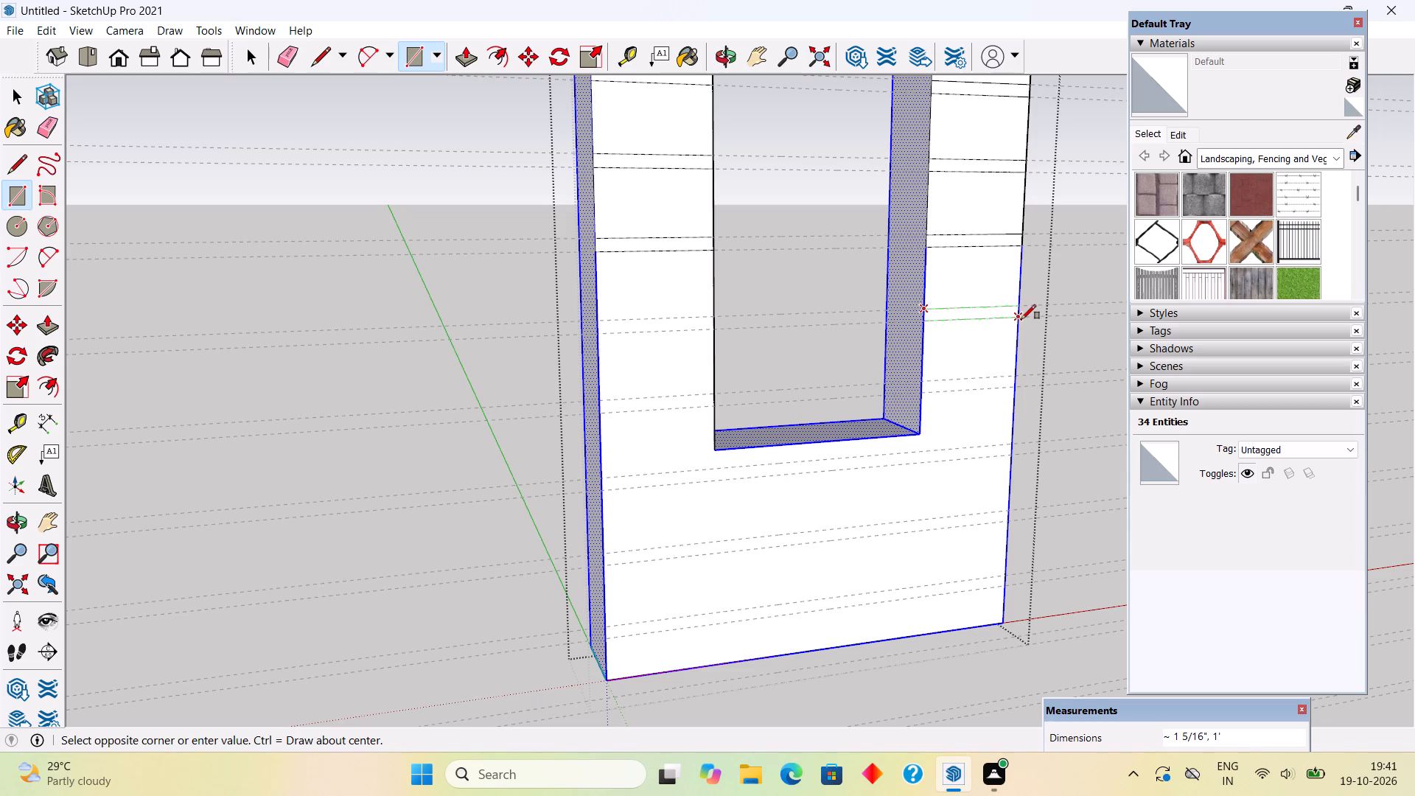
{"action": "left_click", "coordinate": [1021, 319]}
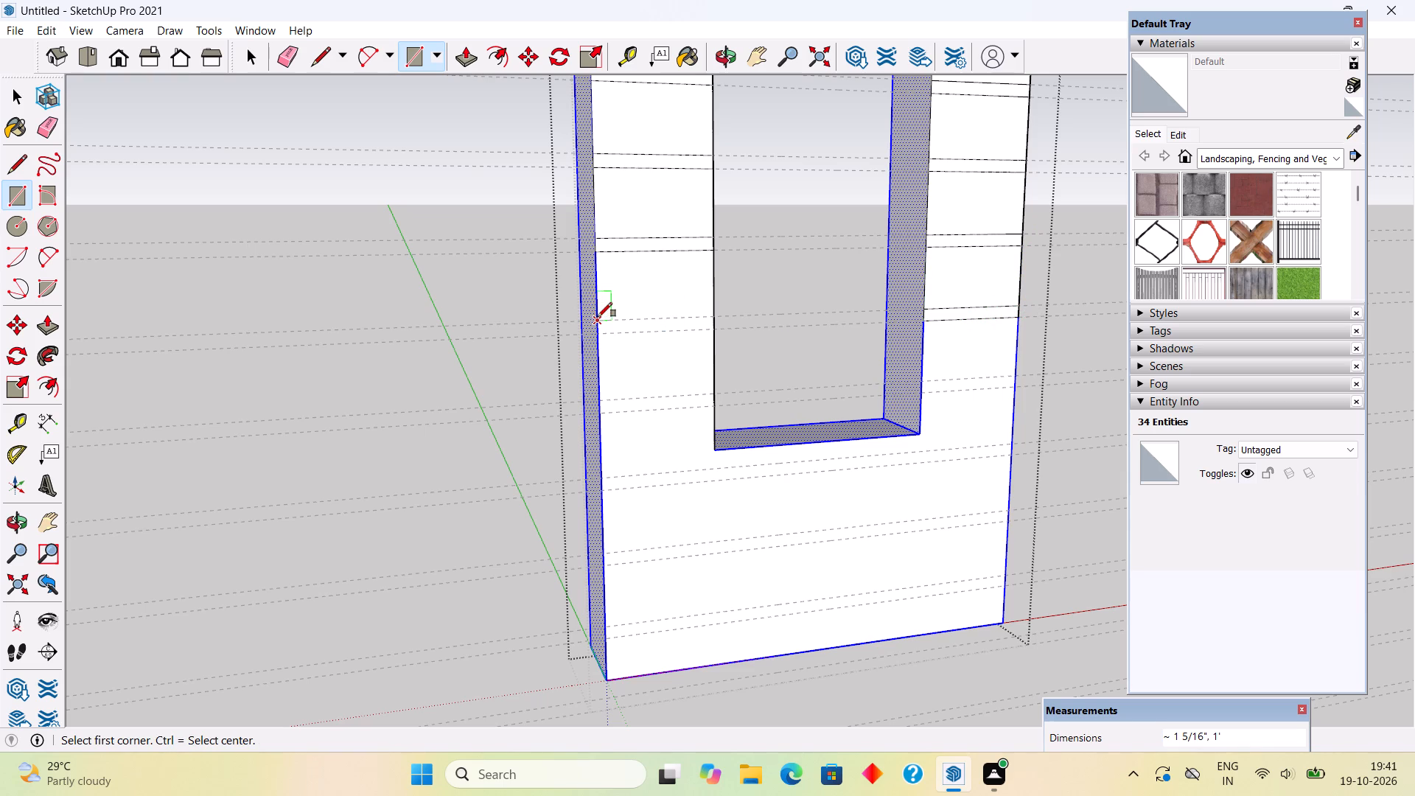
{"action": "left_click", "coordinate": [598, 317]}
{"action": "left_click", "coordinate": [712, 329]}
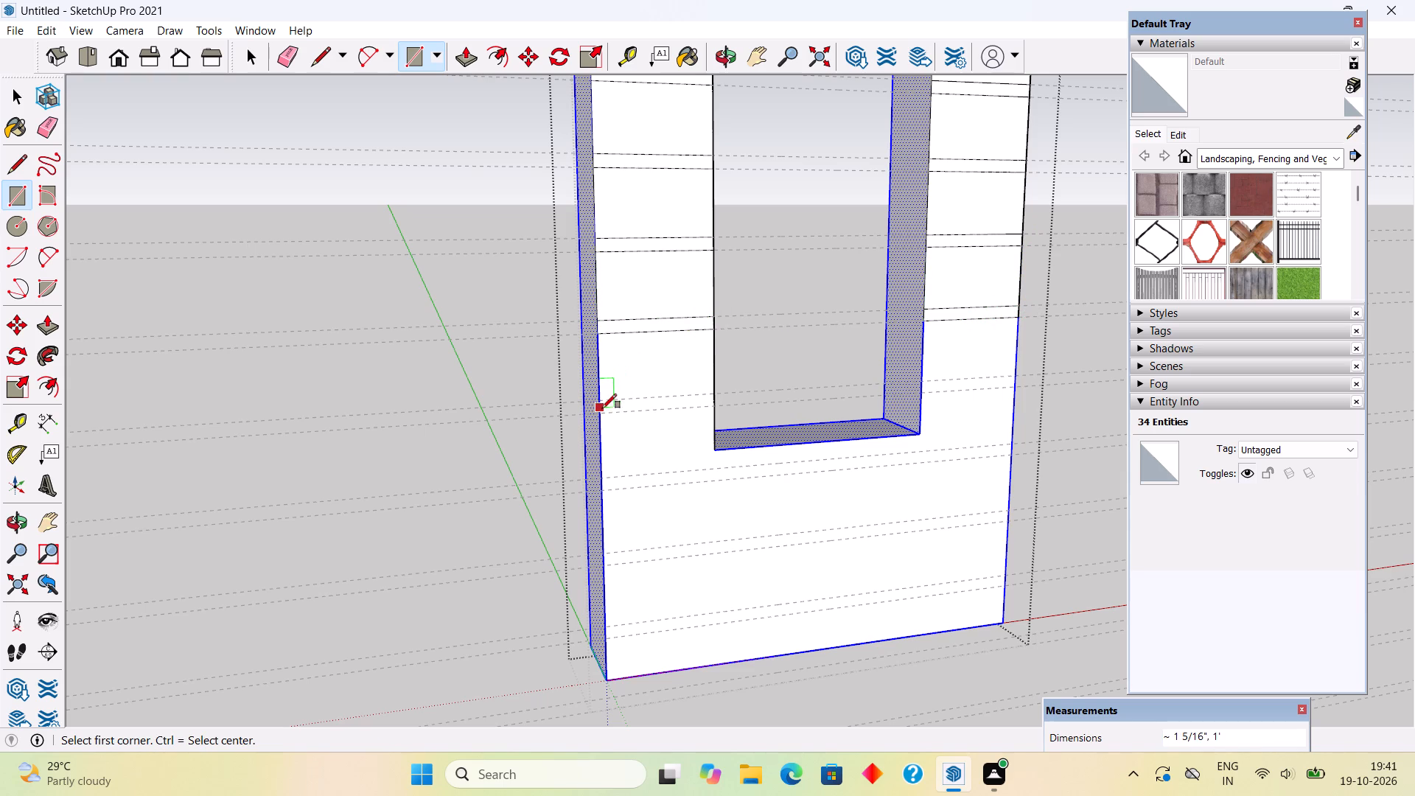
{"action": "left_click", "coordinate": [601, 397]}
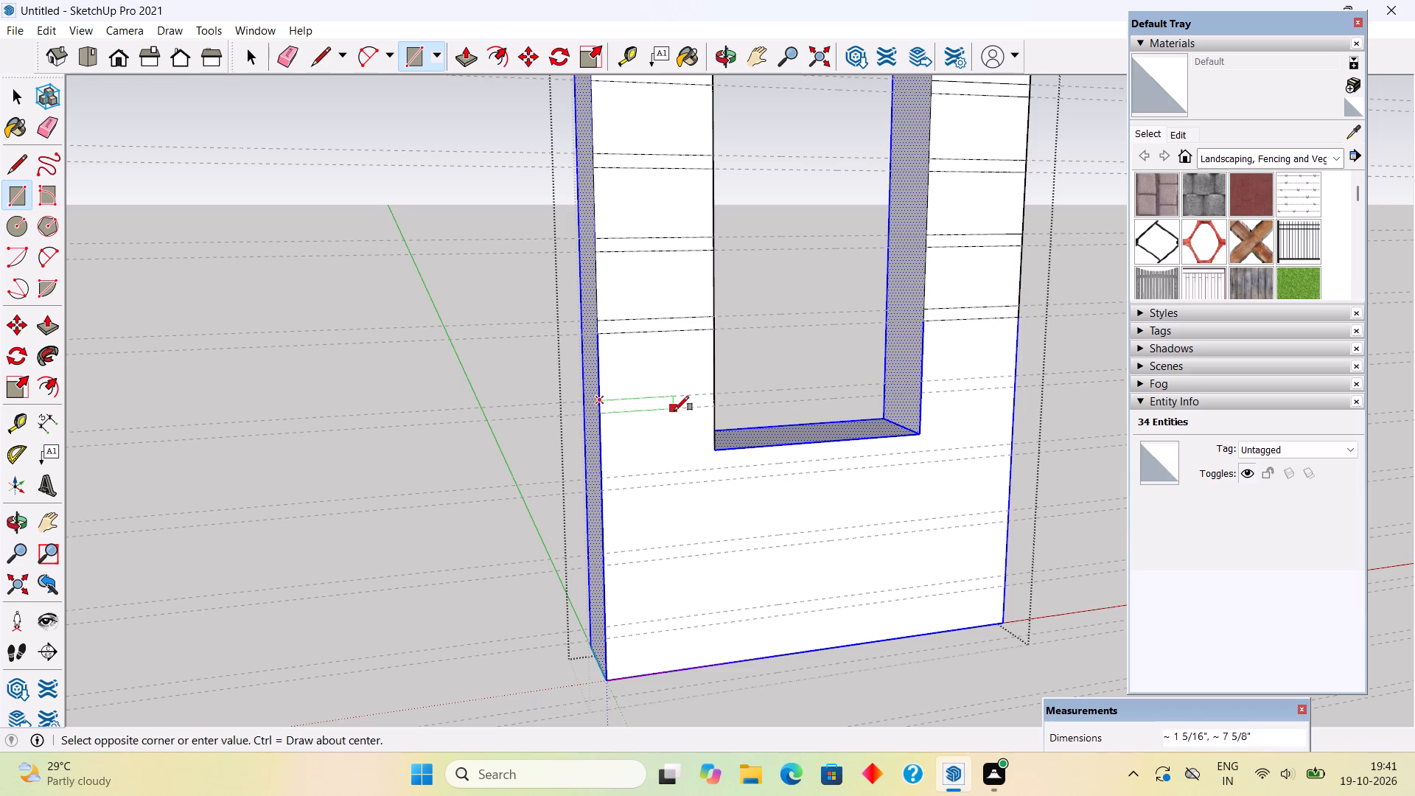
{"action": "left_click", "coordinate": [716, 402]}
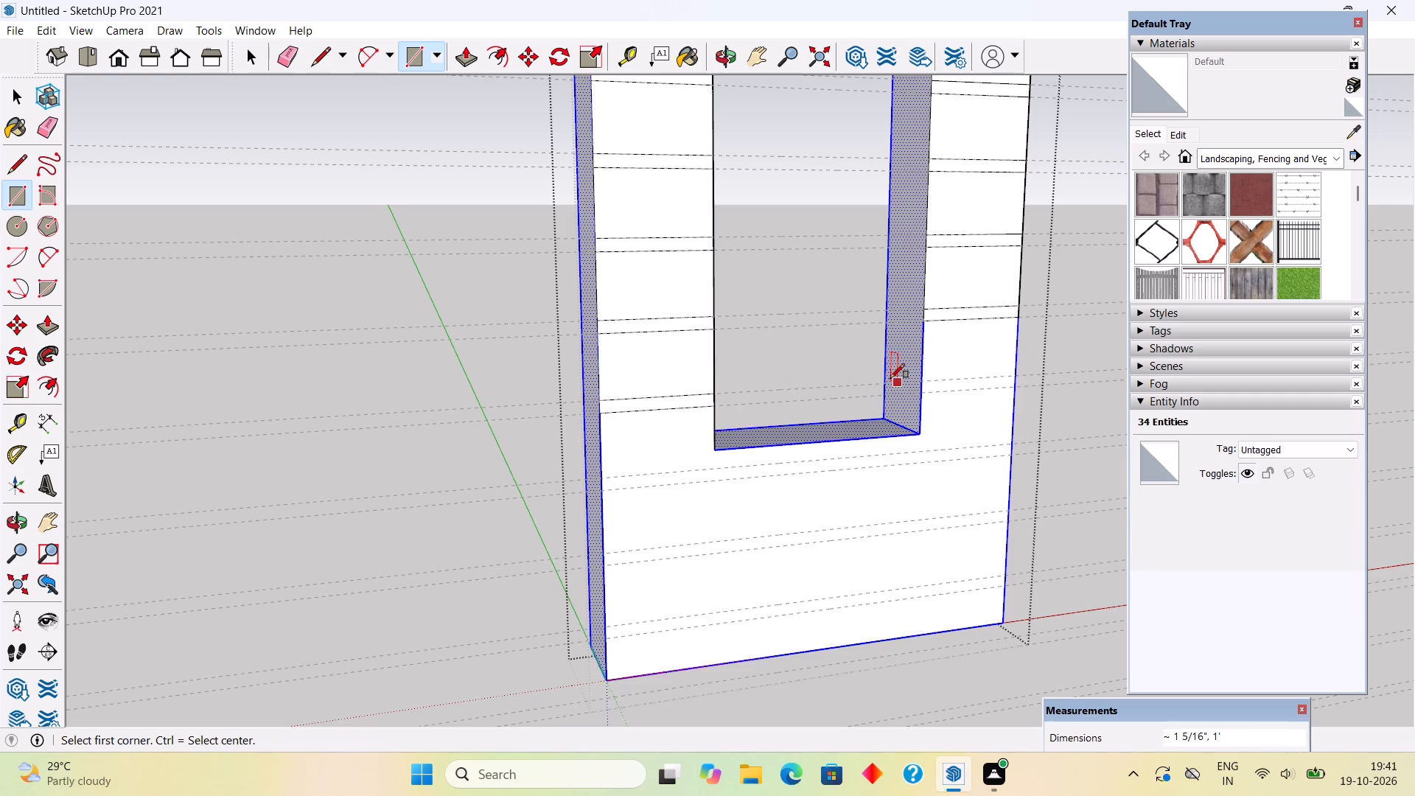
{"action": "left_click", "coordinate": [919, 379]}
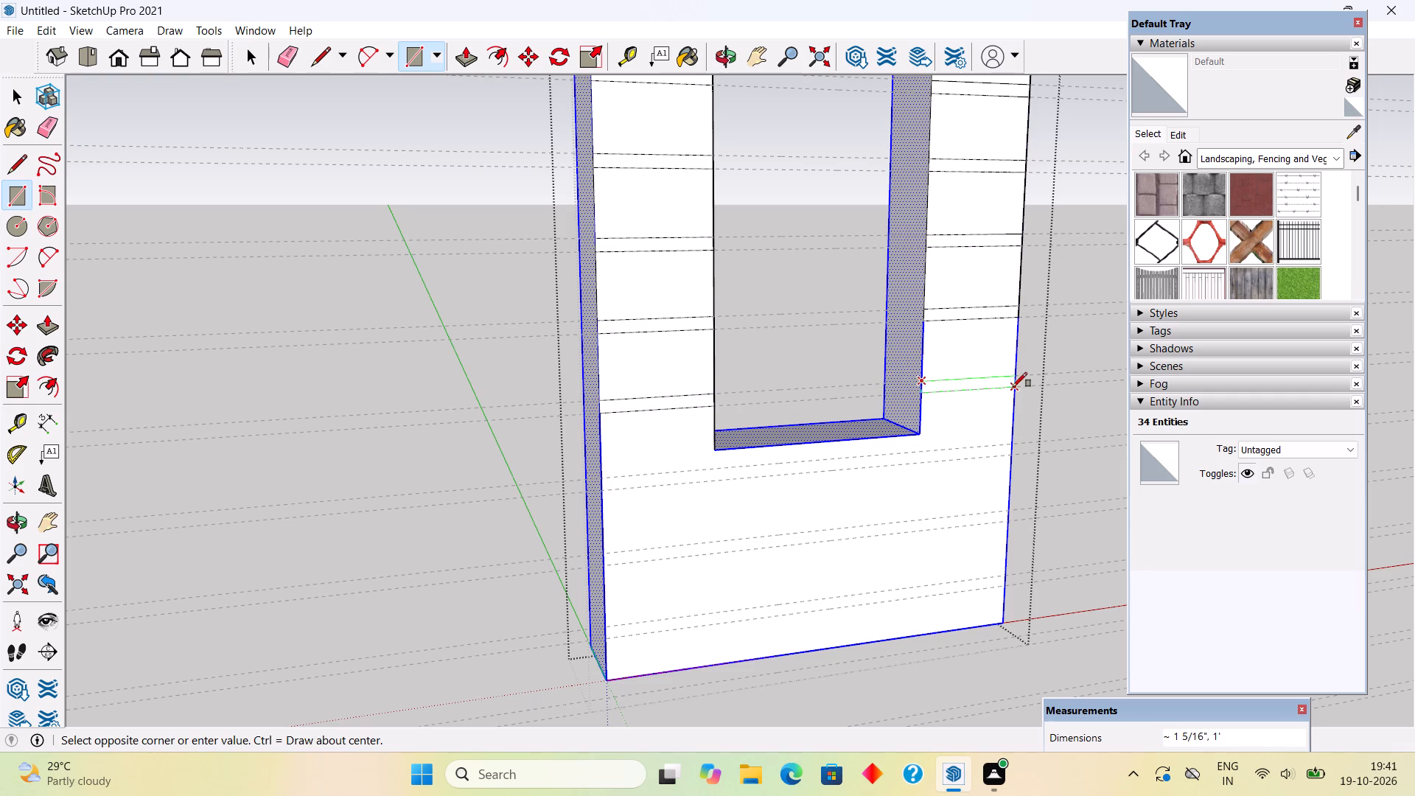
{"action": "left_click", "coordinate": [1013, 387]}
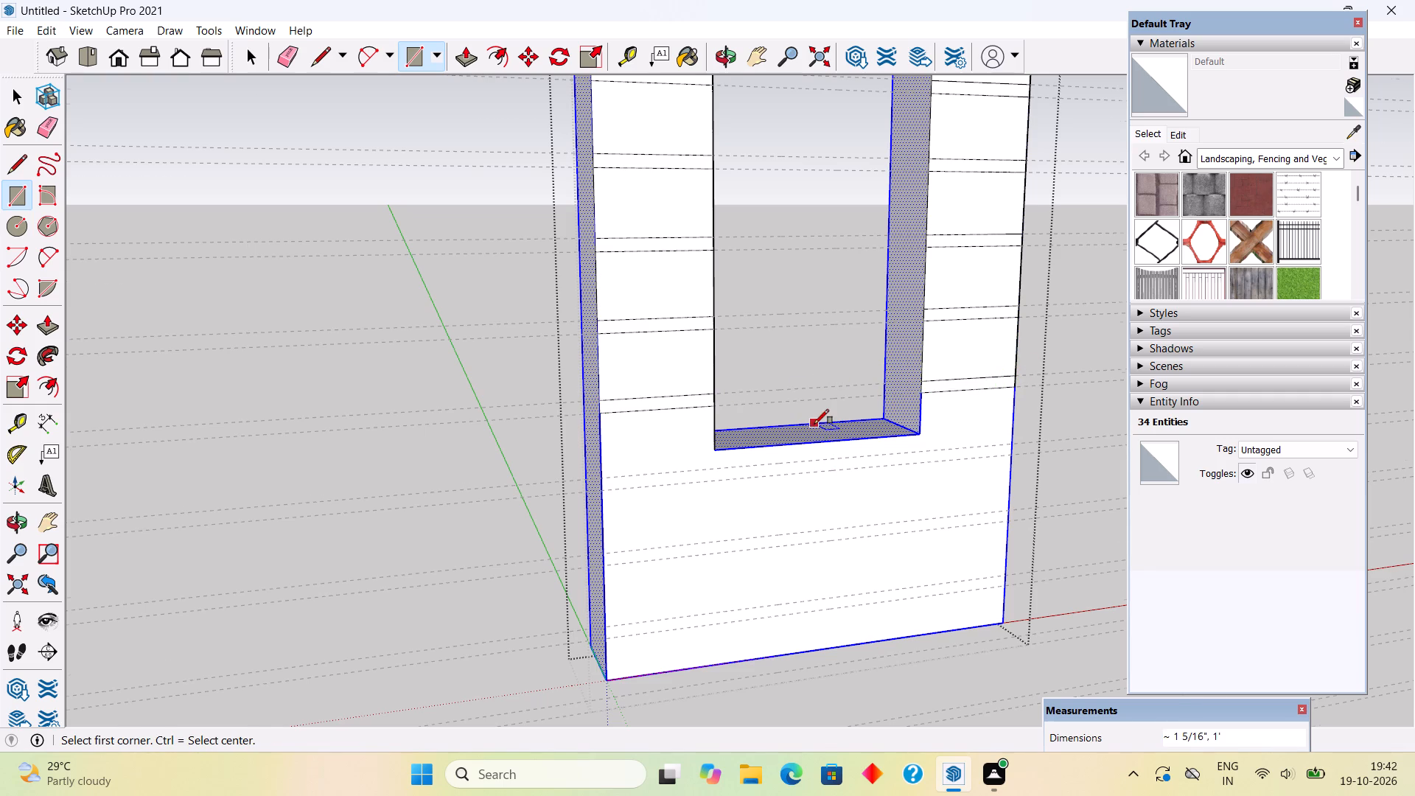
Draw 4' wide strip rectangles across the full wall between the three guide pairs below the window opening.
{"action": "scroll", "coordinate": [814, 424], "scroll_direction": "down", "scroll_amount": 3}
{"action": "scroll", "coordinate": [817, 628], "scroll_direction": "up", "scroll_amount": 8}
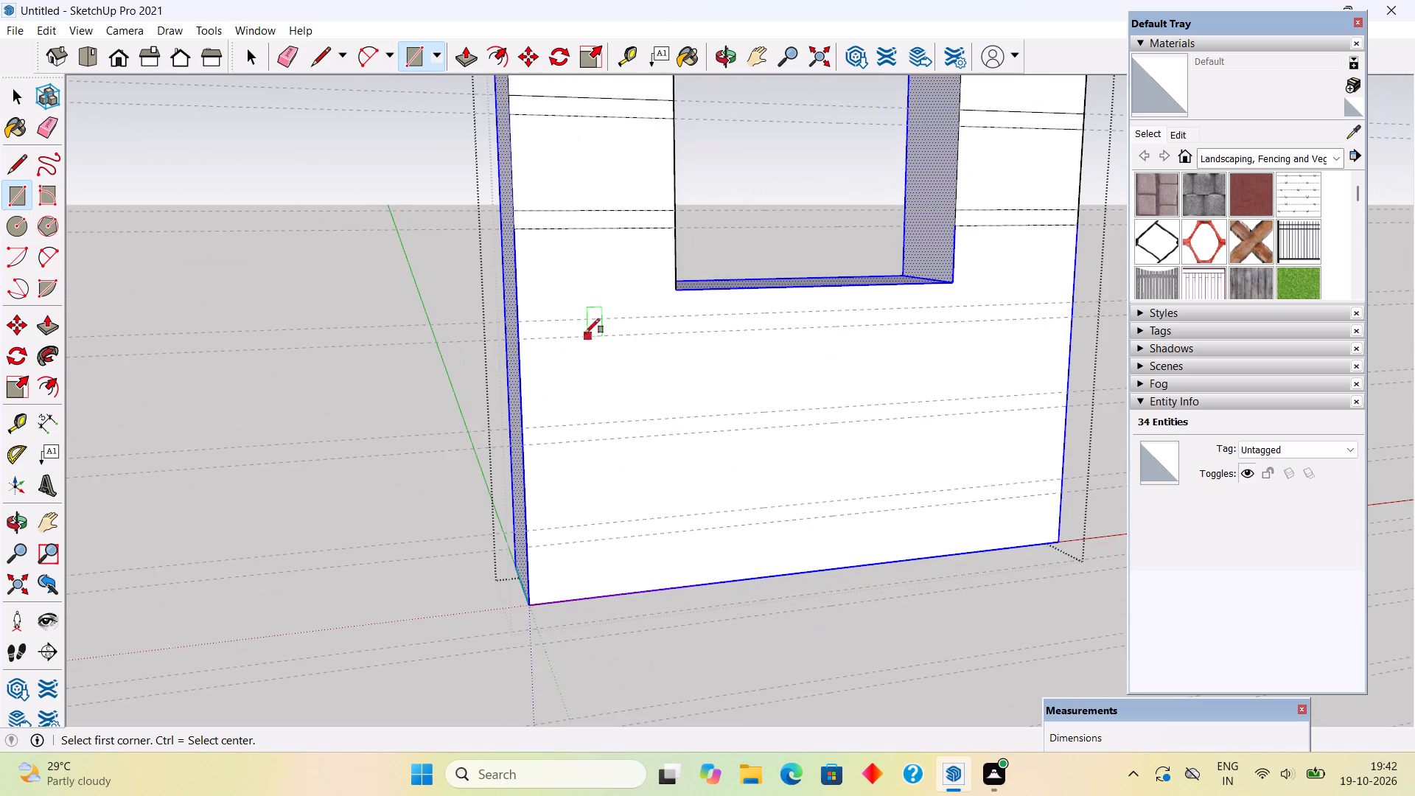
{"action": "left_click", "coordinate": [520, 318]}
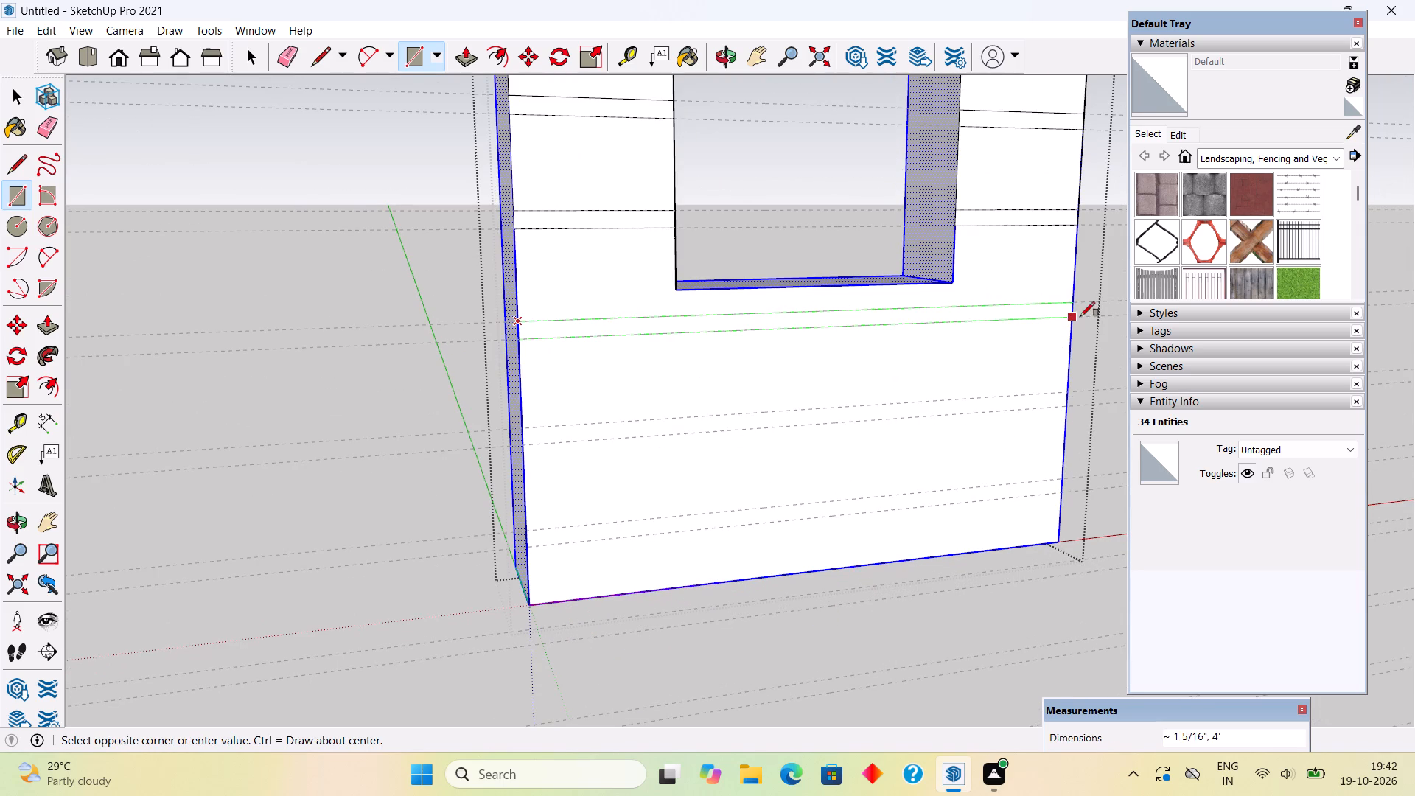
{"action": "left_click", "coordinate": [1075, 319]}
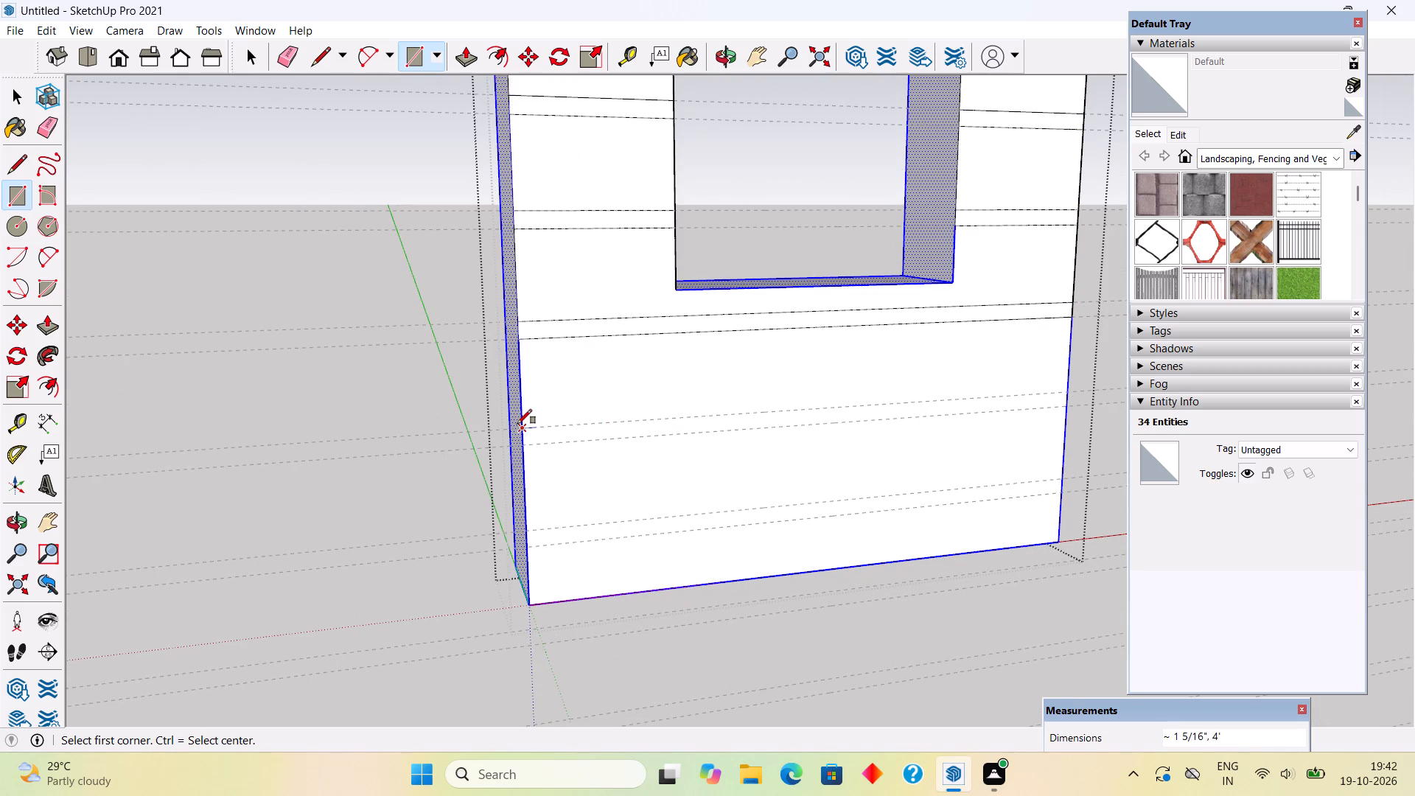
{"action": "left_click", "coordinate": [521, 424]}
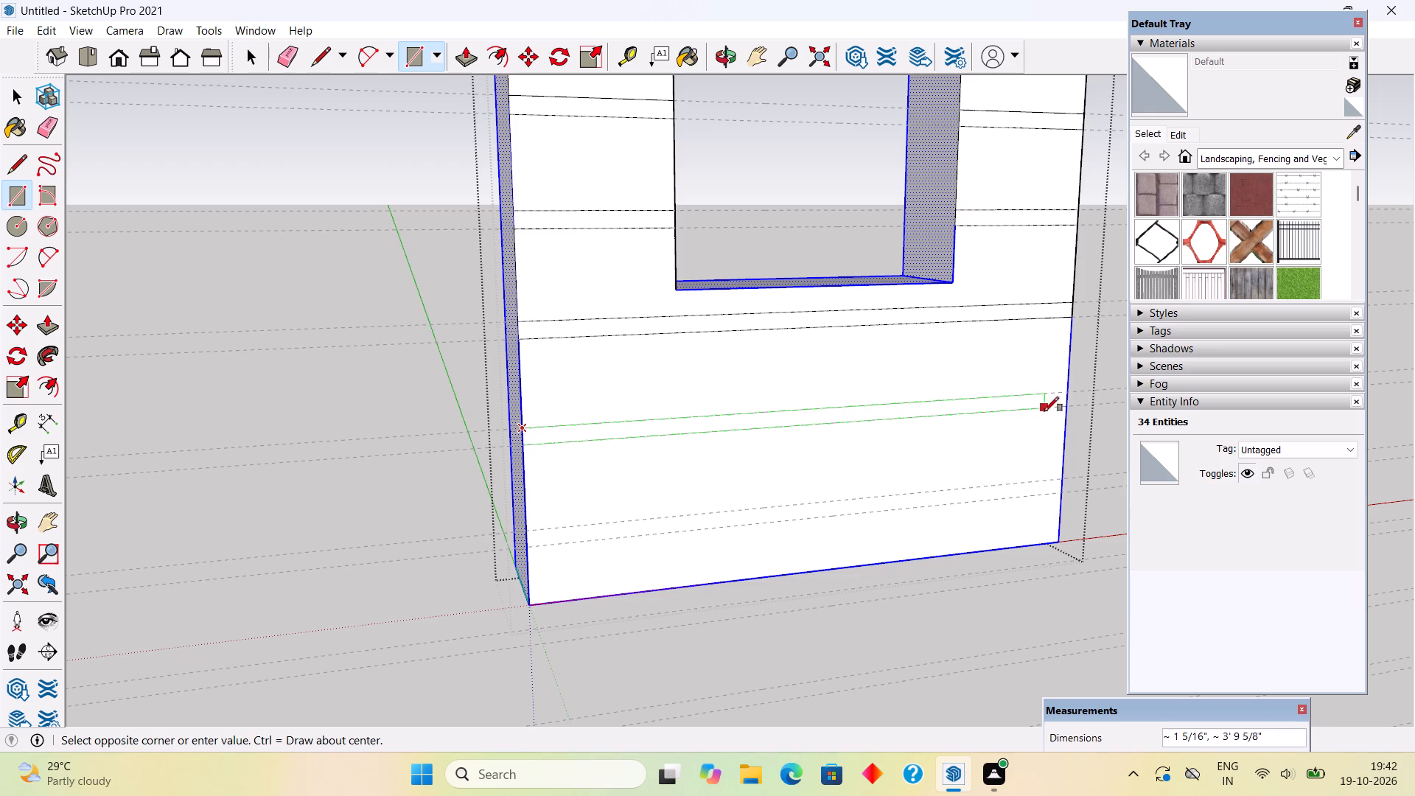
{"action": "left_click", "coordinate": [1069, 410]}
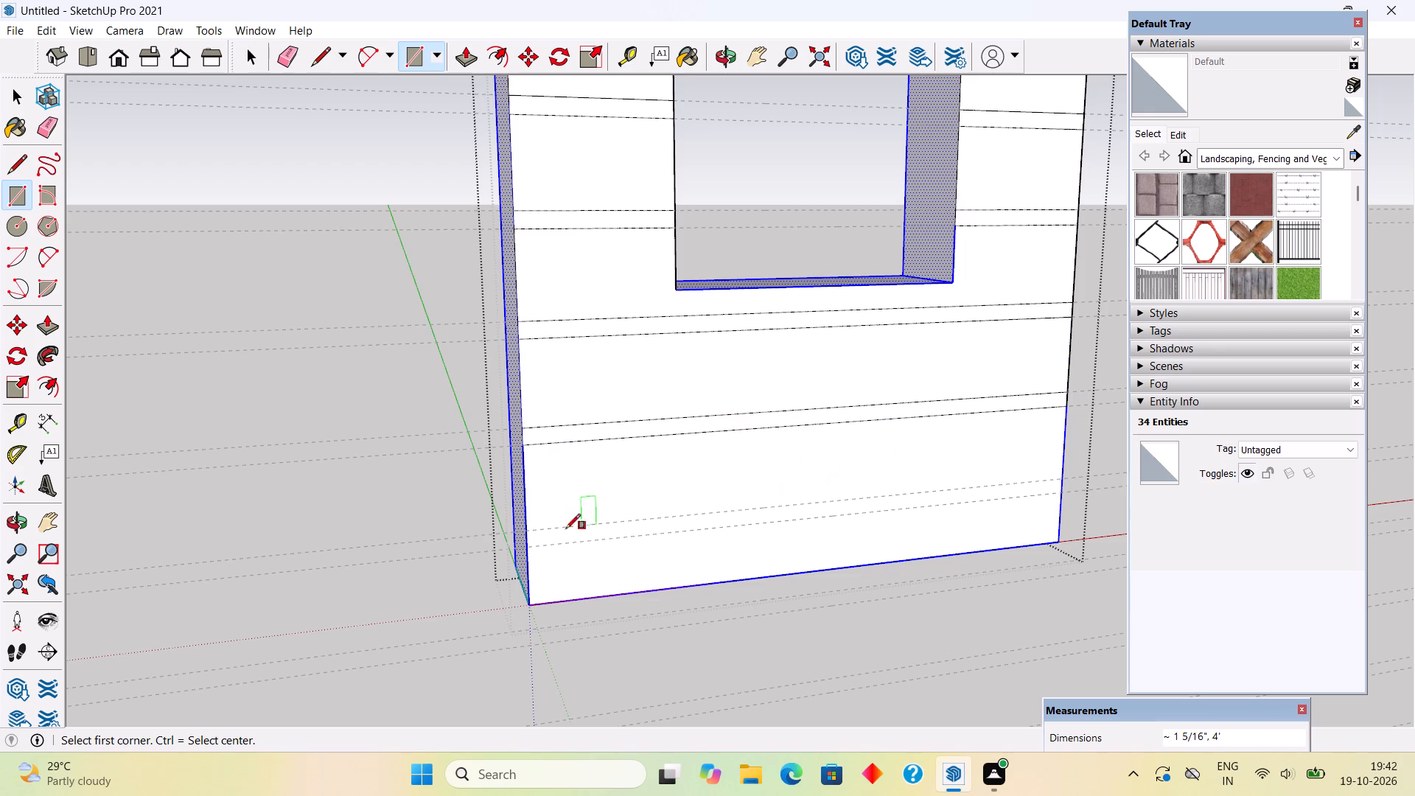
{"action": "left_click", "coordinate": [525, 531]}
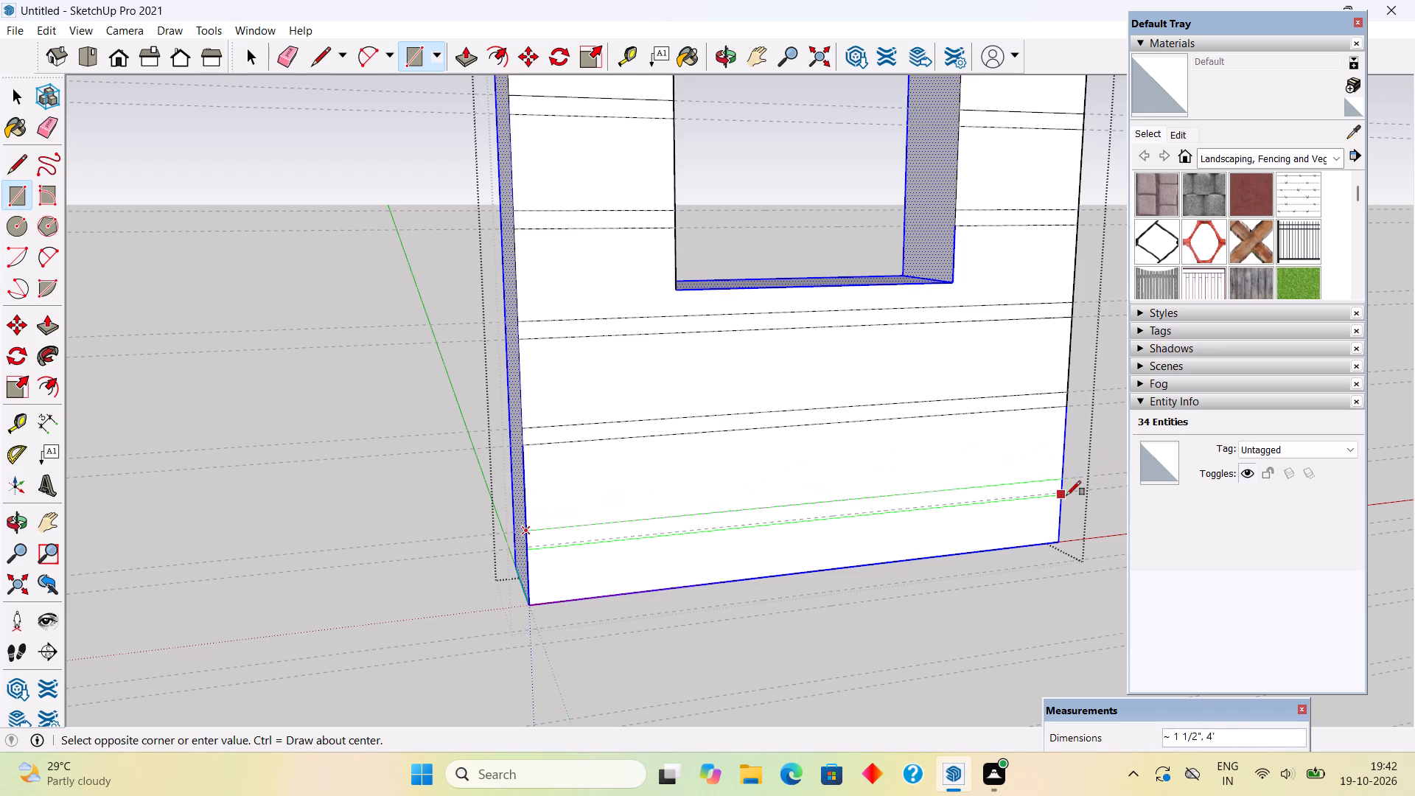
{"action": "left_click", "coordinate": [1062, 489]}
{"action": "scroll", "coordinate": [607, 577], "scroll_direction": "down", "scroll_amount": 4}
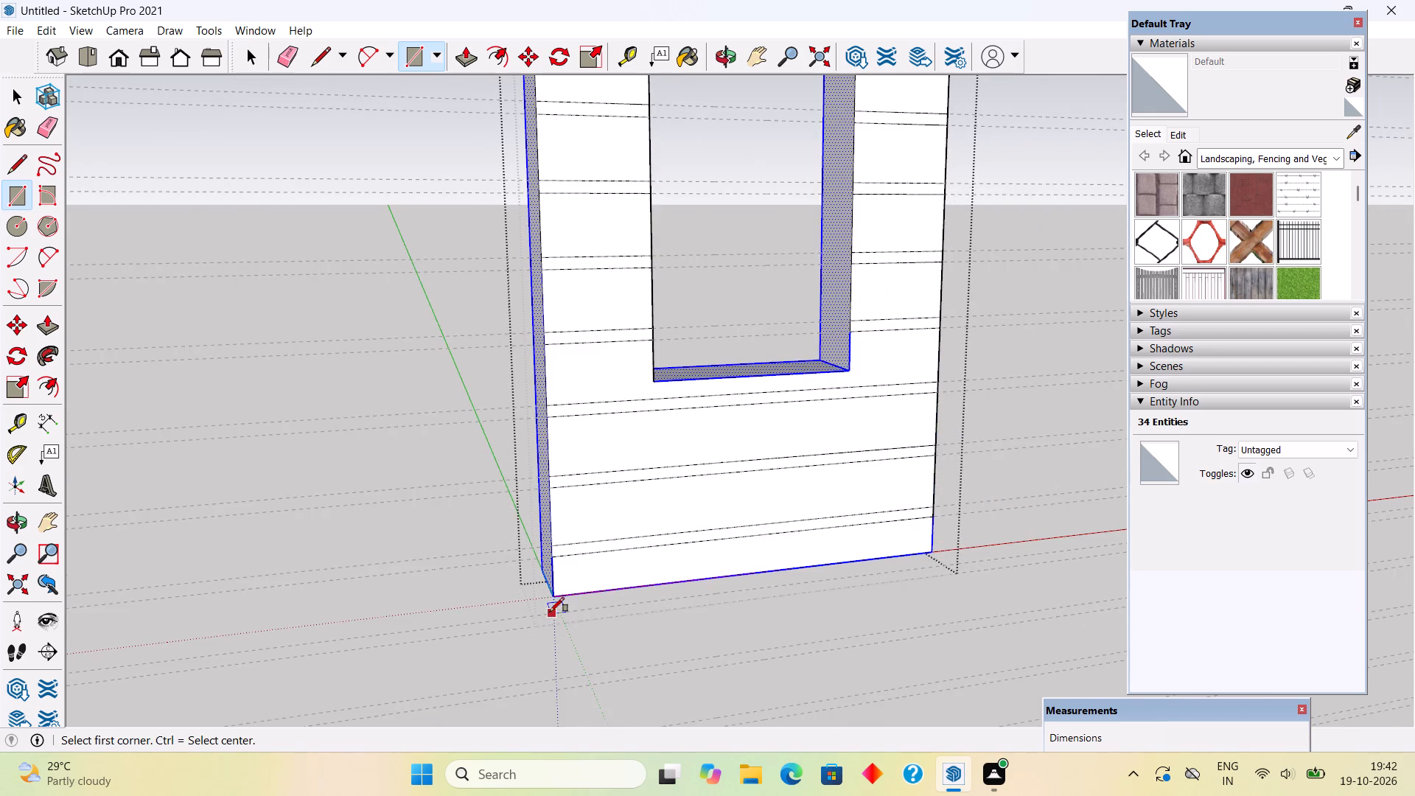
{"action": "scroll", "coordinate": [550, 612], "scroll_direction": "down", "scroll_amount": 10}
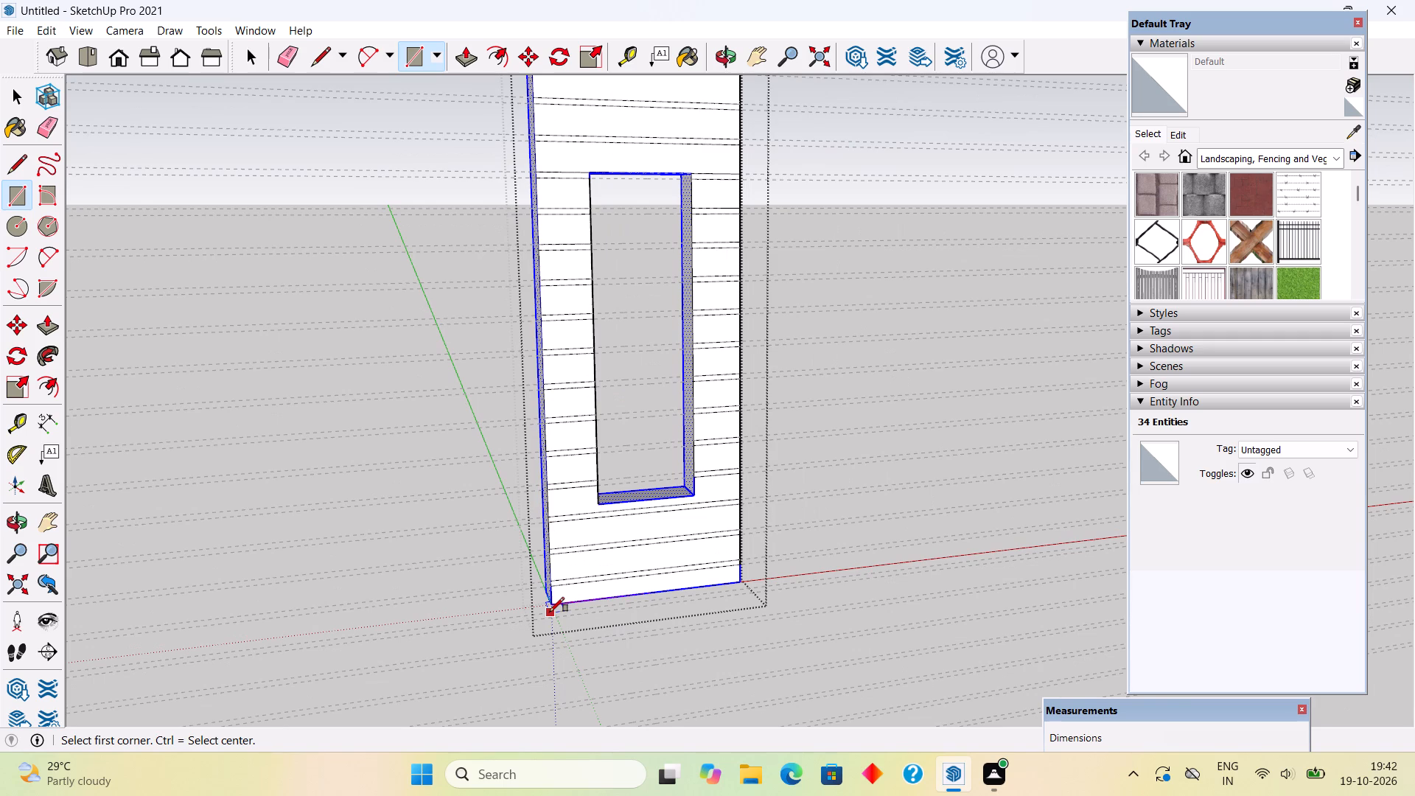
{"action": "key", "text": "space"}
Raise the top inner face of the window opening by 1" with Push/Pull.
{"action": "scroll", "coordinate": [602, 476], "scroll_direction": "down", "scroll_amount": 1}
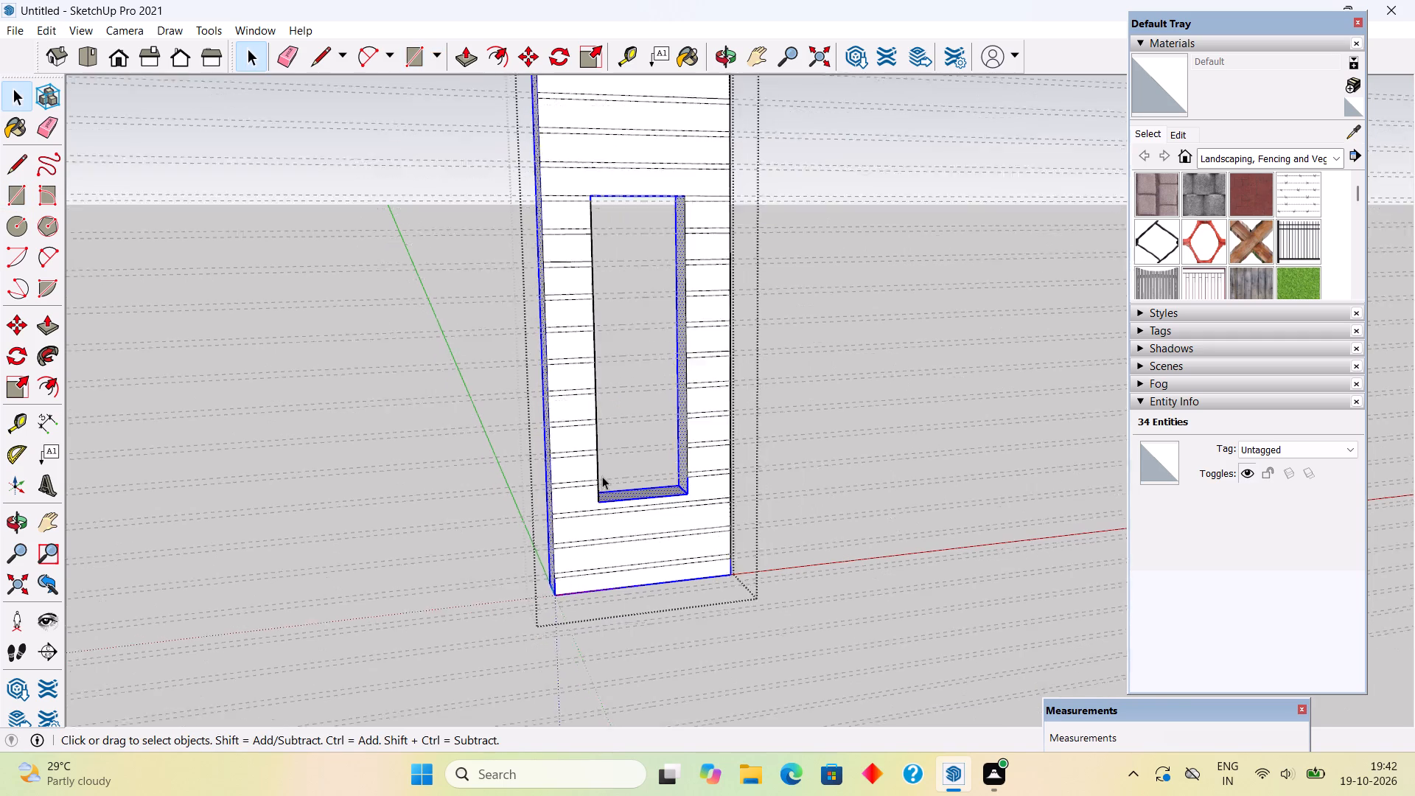
{"action": "scroll", "coordinate": [602, 476], "scroll_direction": "down", "scroll_amount": 3}
{"action": "scroll", "coordinate": [655, 186], "scroll_direction": "up", "scroll_amount": 4}
{"action": "middle_click_drag", "start_coordinate": [601, 268], "coordinate": [565, 161]}
{"action": "scroll", "coordinate": [565, 237], "scroll_direction": "up", "scroll_amount": 3}
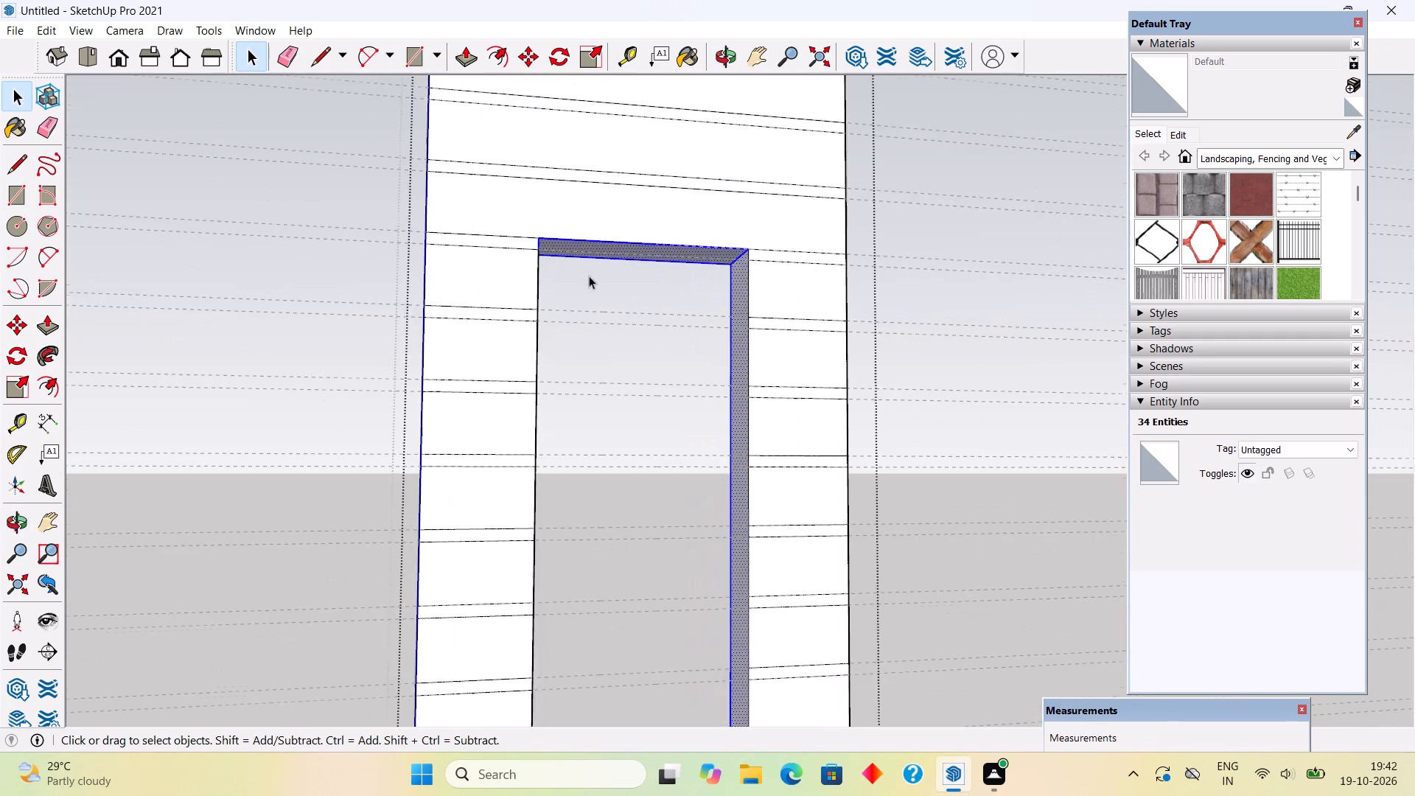
{"action": "scroll", "coordinate": [589, 276], "scroll_direction": "up", "scroll_amount": 7}
{"action": "key", "text": "p"}
{"action": "left_click", "coordinate": [618, 243]}
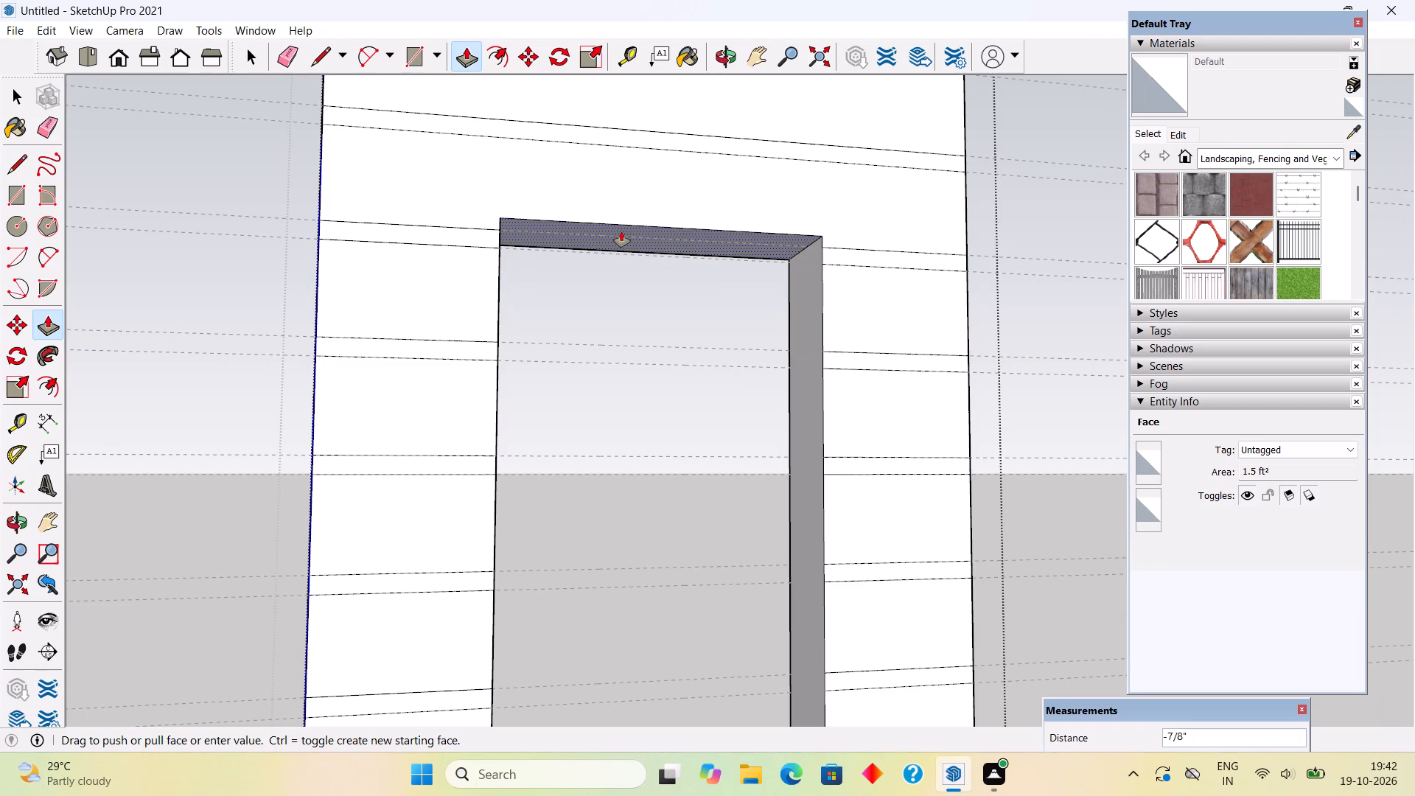
{"action": "type", "text": "1\""}
{"action": "key", "text": "Return"}
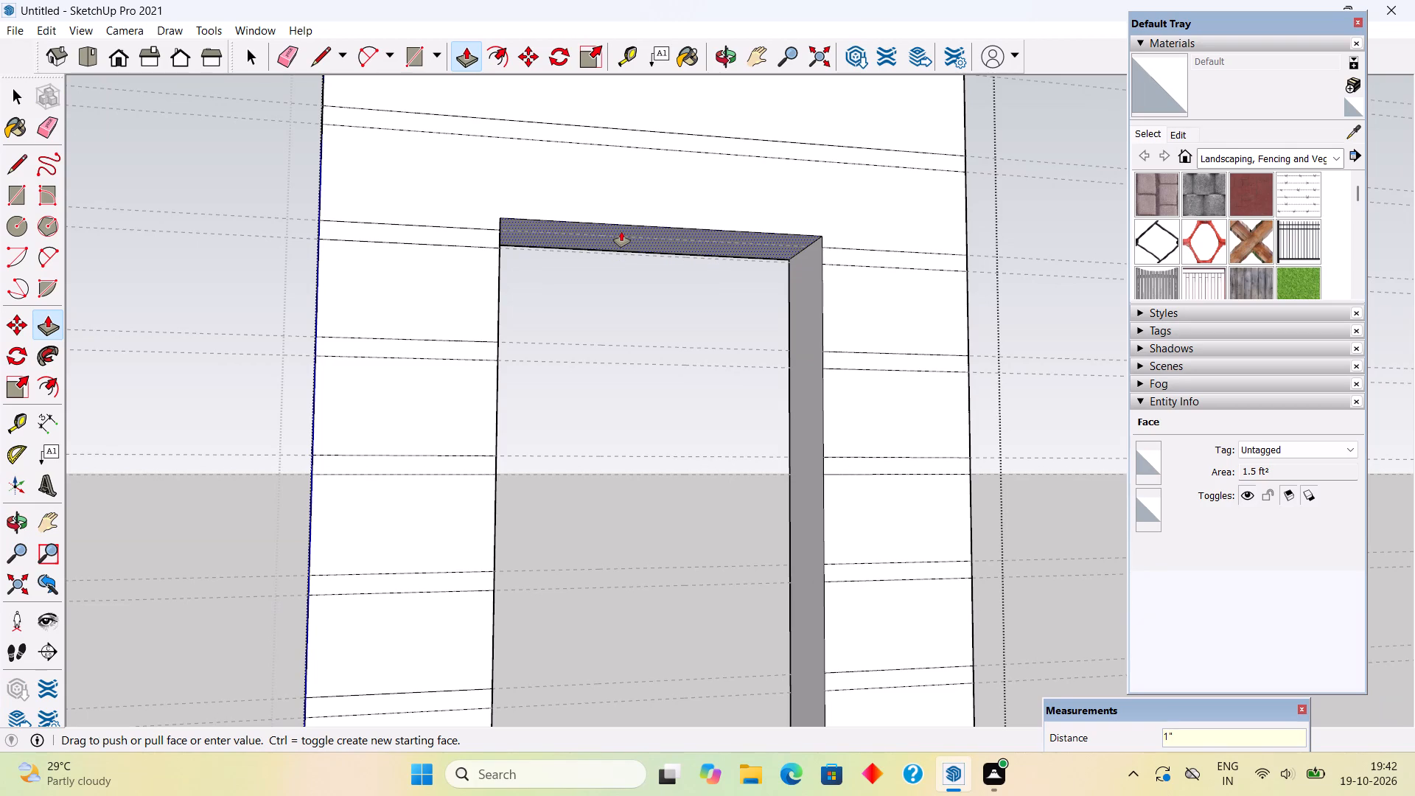
{"action": "key", "text": "space"}
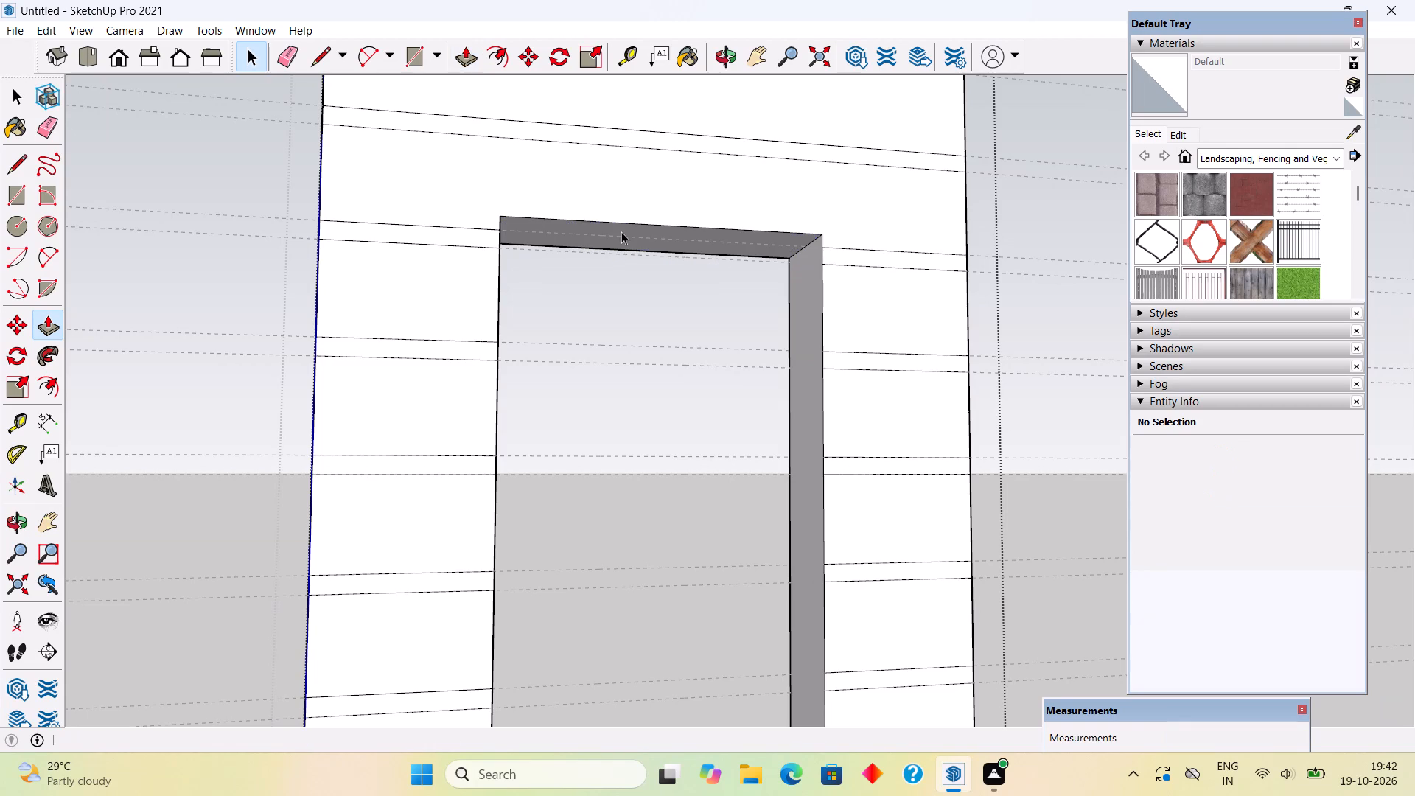
Push the topmost narrow strip across the front wall inward by 0.5" with Push/Pull.
{"action": "scroll", "coordinate": [621, 231], "scroll_direction": "down", "scroll_amount": 12}
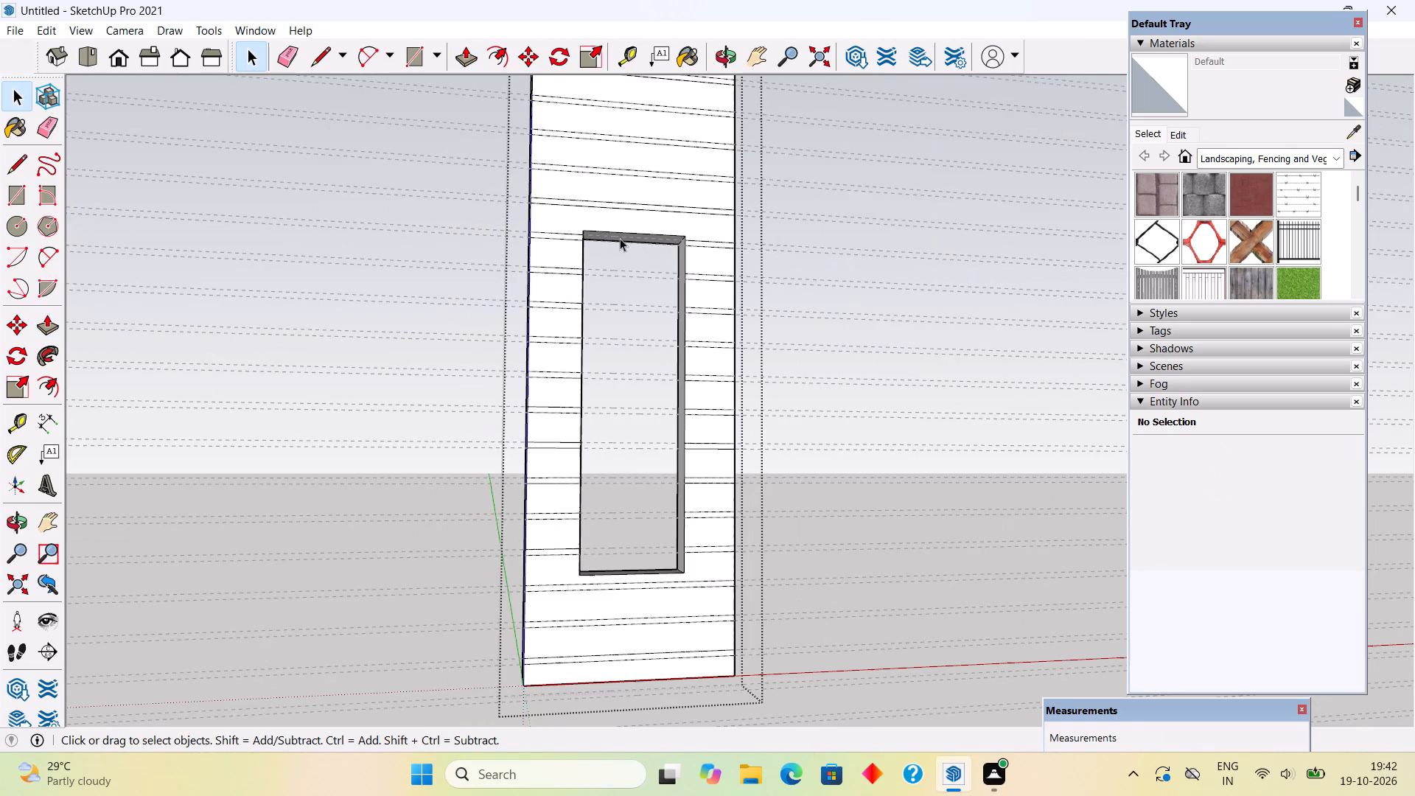
{"action": "scroll", "coordinate": [620, 239], "scroll_direction": "down", "scroll_amount": 8}
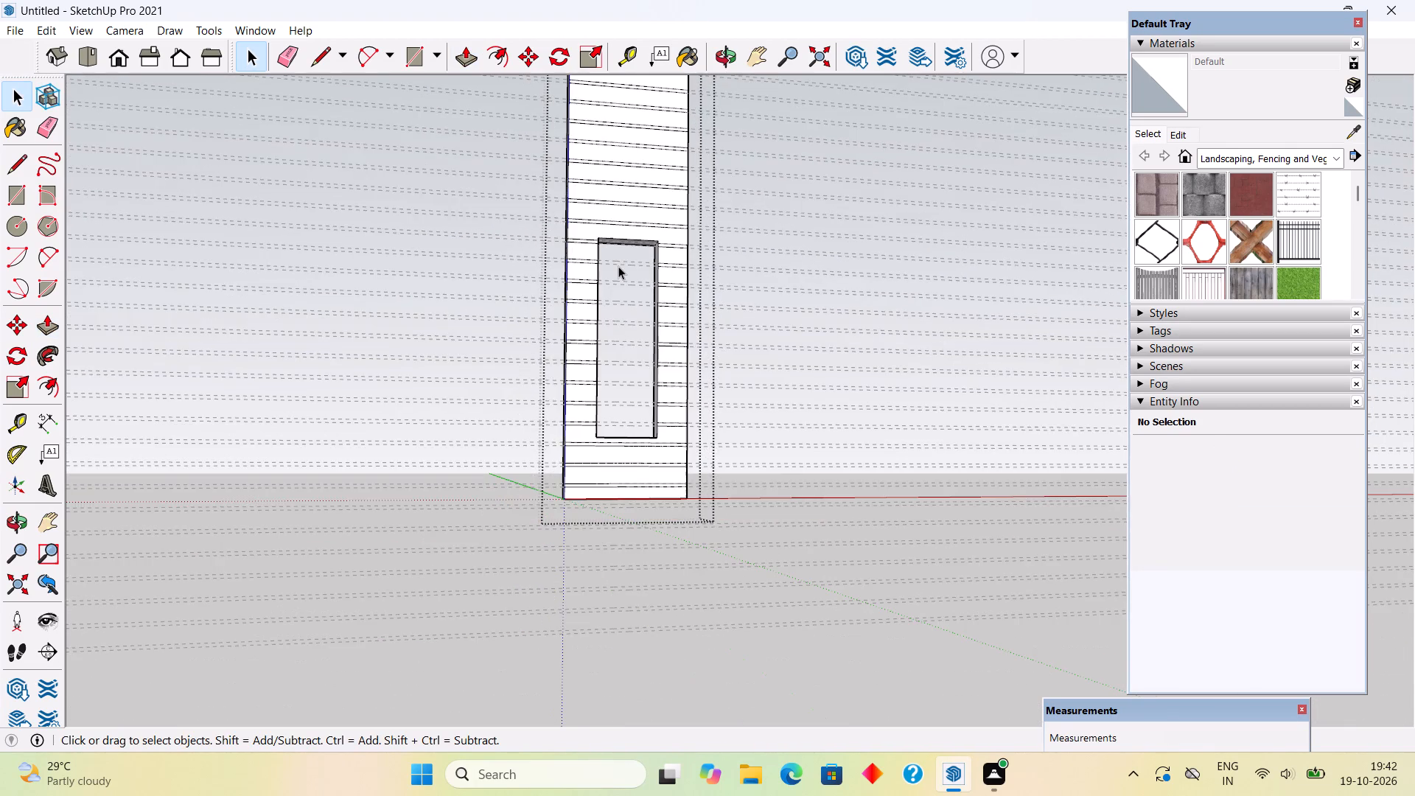
{"action": "scroll", "coordinate": [618, 266], "scroll_direction": "down", "scroll_amount": 10}
{"action": "middle_click_drag", "start_coordinate": [626, 295], "coordinate": [673, 411]}
{"action": "scroll", "coordinate": [673, 411], "scroll_direction": "down", "scroll_amount": 4}
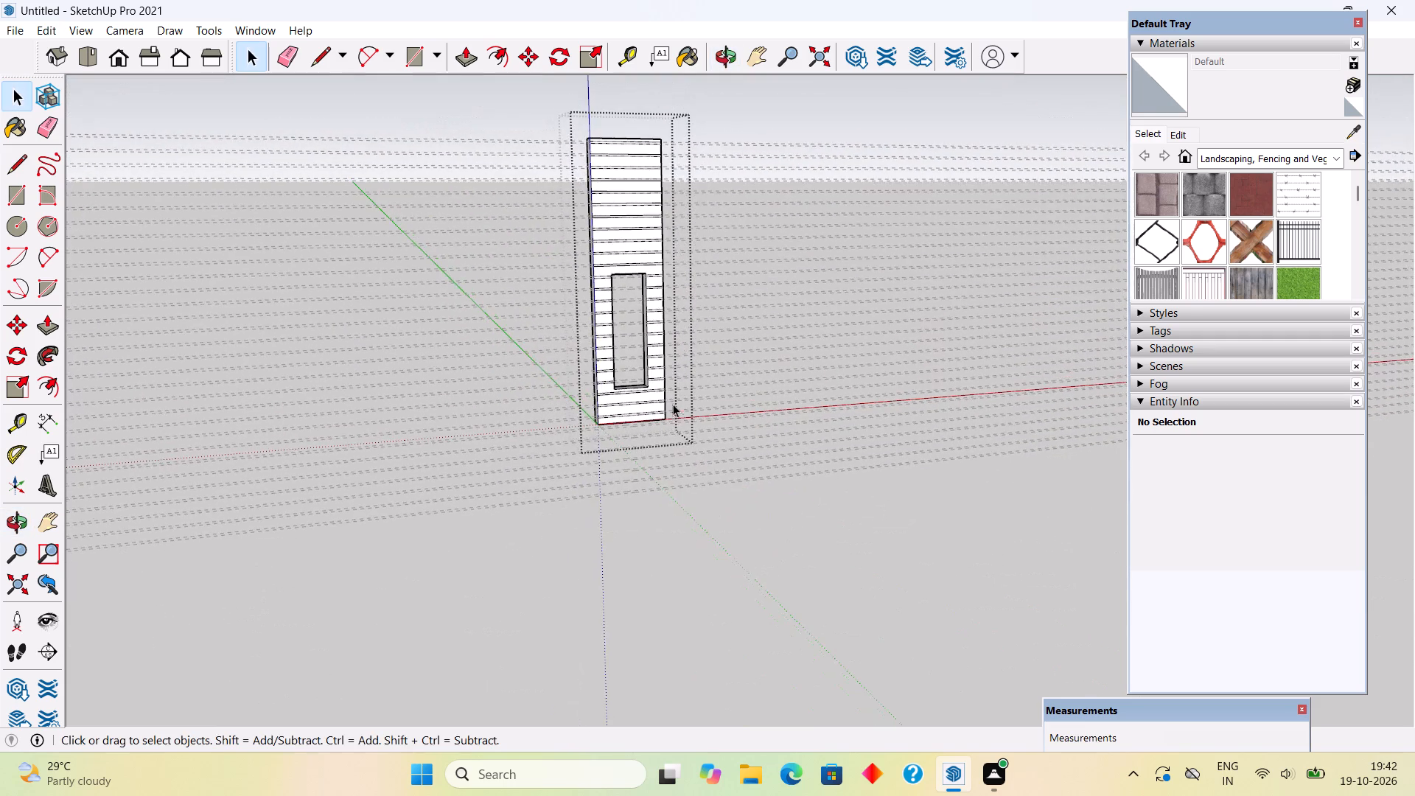
{"action": "scroll", "coordinate": [640, 144], "scroll_direction": "up", "scroll_amount": 7}
{"action": "scroll", "coordinate": [548, 165], "scroll_direction": "up", "scroll_amount": 5}
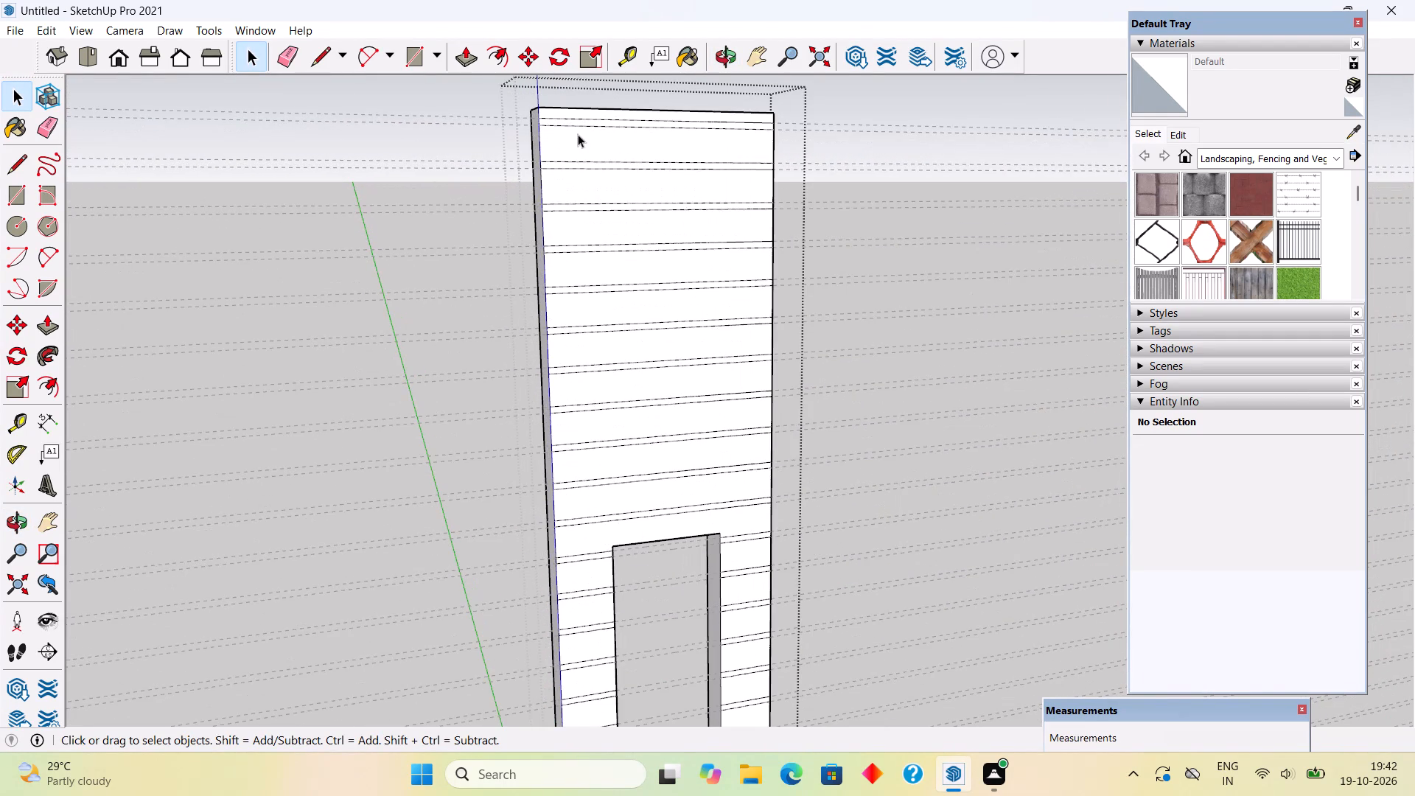
{"action": "scroll", "coordinate": [604, 66], "scroll_direction": "up", "scroll_amount": 13}
{"action": "middle_click_drag", "start_coordinate": [603, 127], "coordinate": [783, 147]}
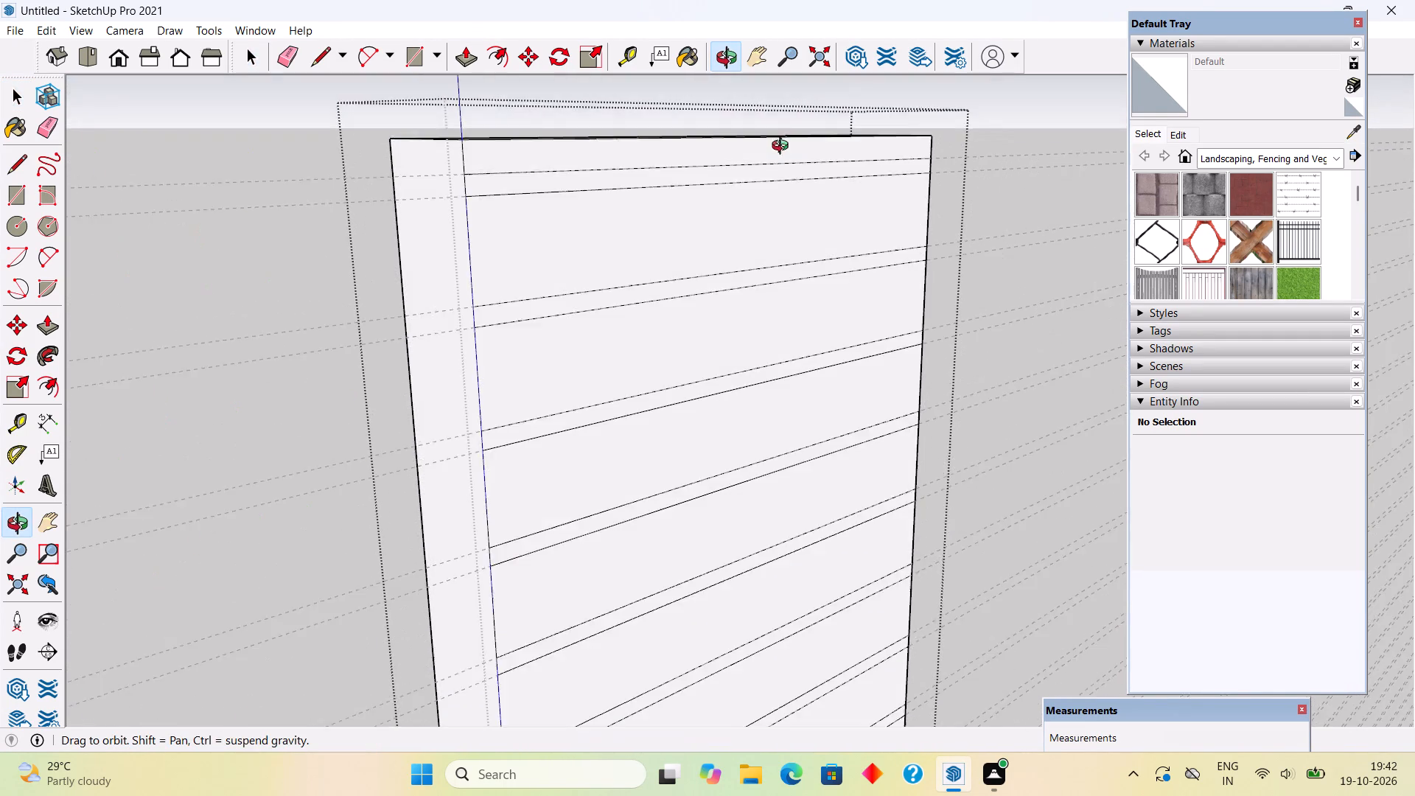
{"action": "middle_click_drag", "start_coordinate": [783, 147], "coordinate": [789, 166]}
{"action": "scroll", "coordinate": [492, 184], "scroll_direction": "up", "scroll_amount": 4}
{"action": "left_click", "coordinate": [511, 195]}
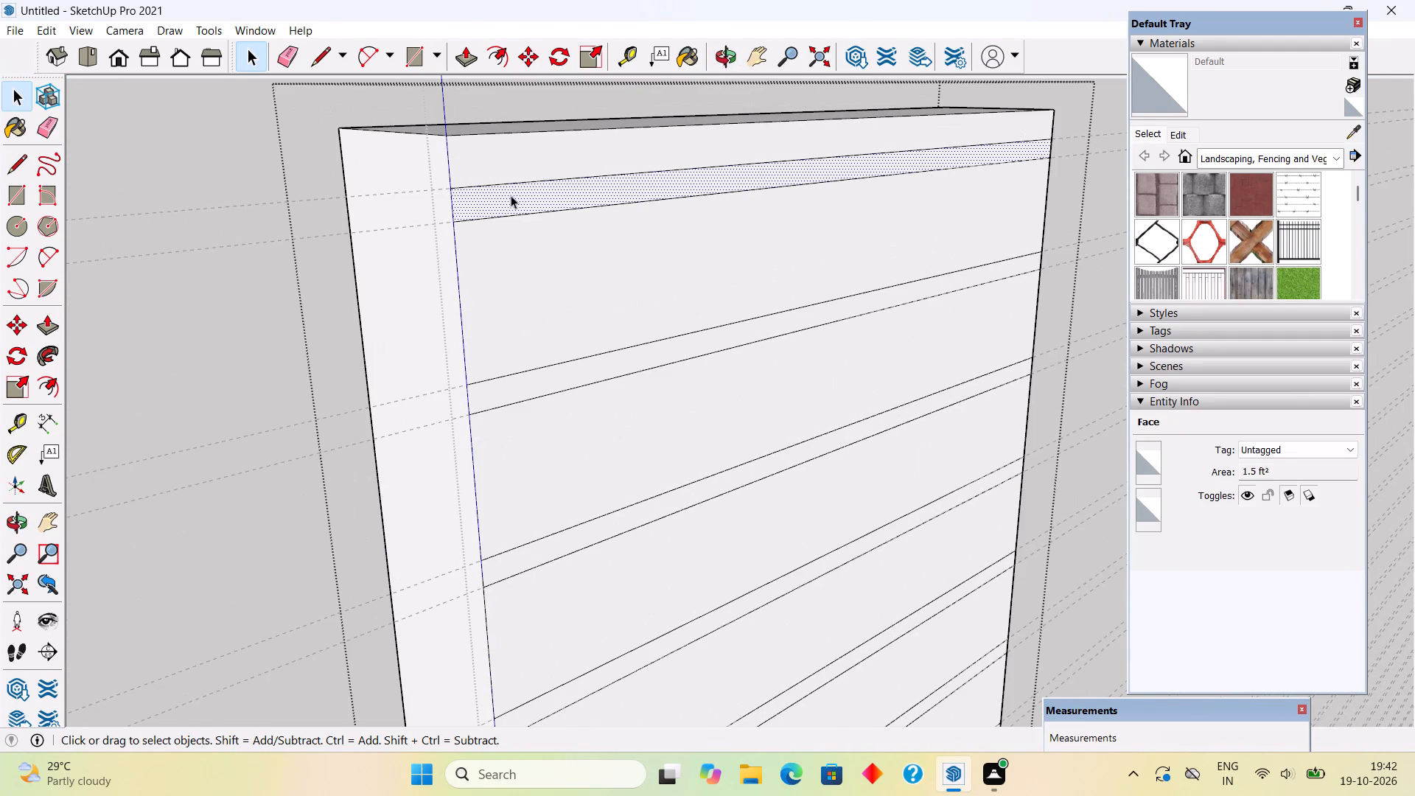
{"action": "key", "text": "p"}
{"action": "left_click", "coordinate": [511, 195]}
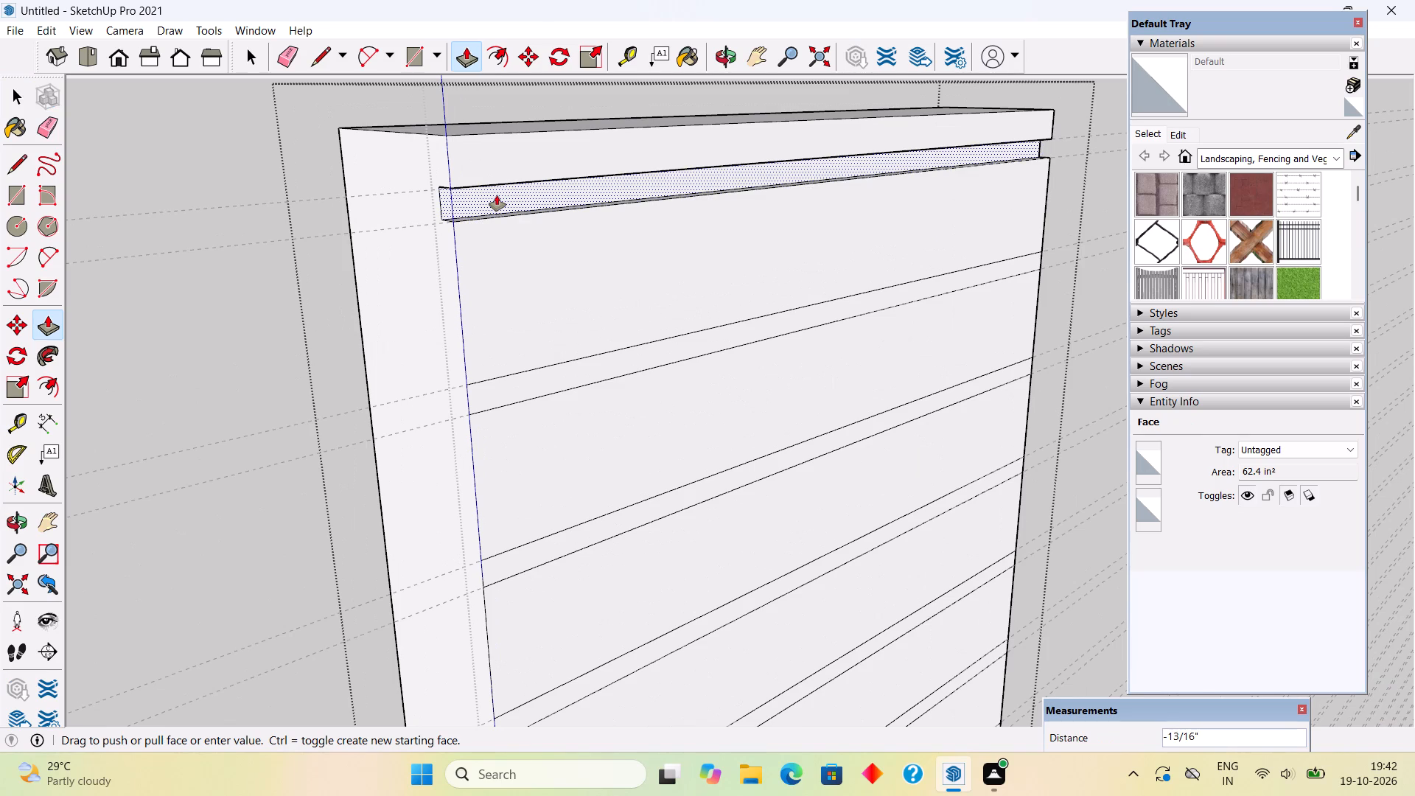
{"action": "type", "text": ".5\""}
{"action": "key", "text": "Return"}
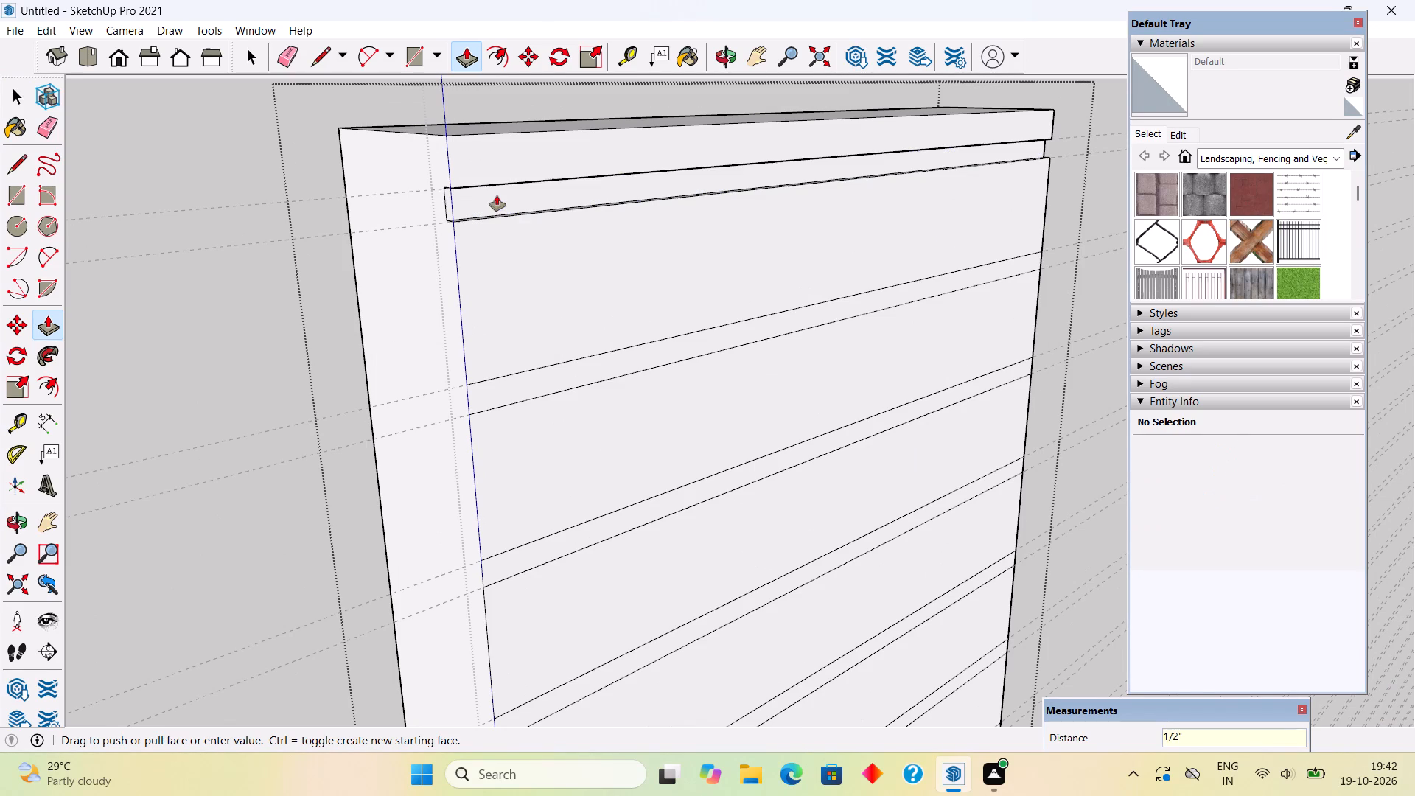
Repeat the 0.5" inward Push/Pull on the second through sixth narrow strips from the top of the front wall.
{"action": "double_click", "coordinate": [511, 380]}
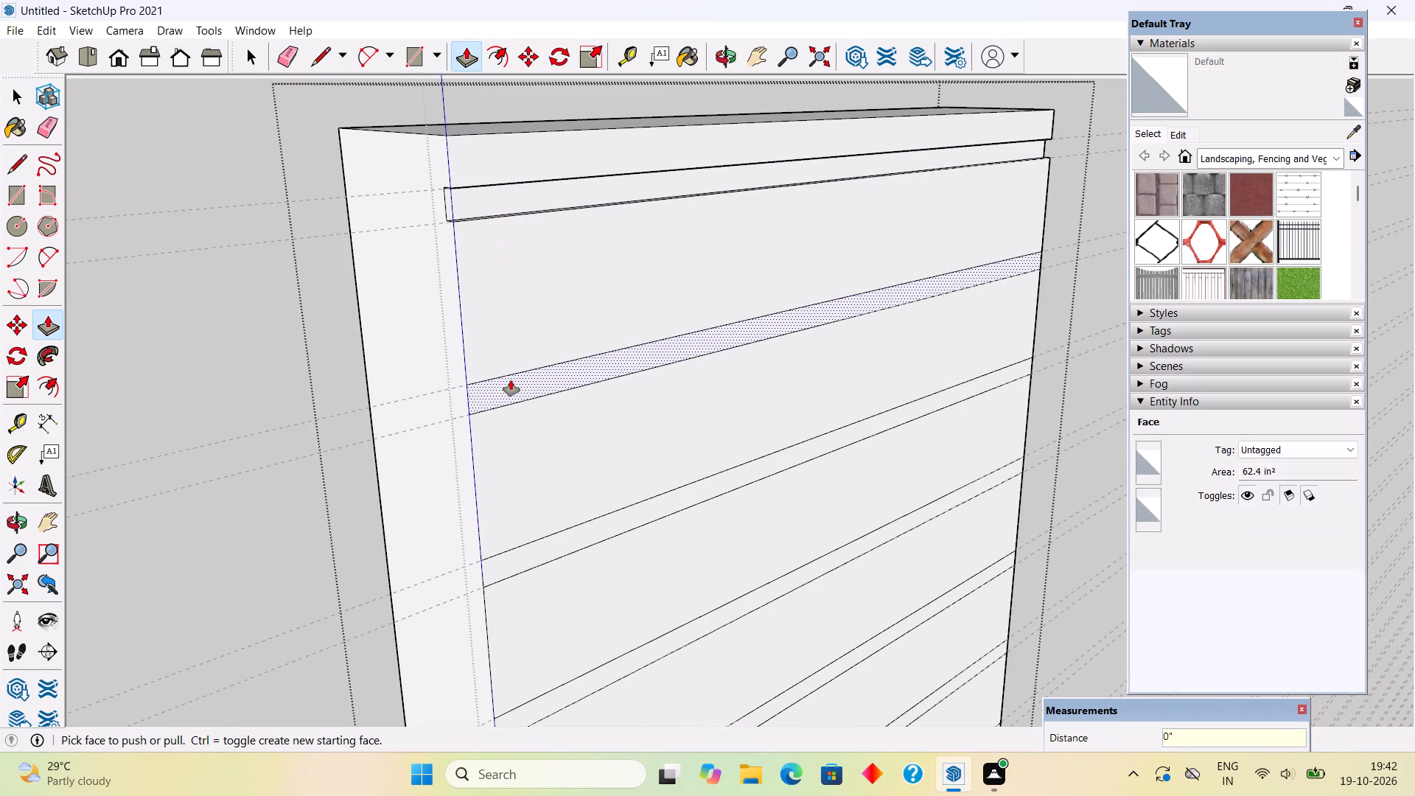
{"action": "double_click", "coordinate": [511, 554]}
{"action": "scroll", "coordinate": [524, 258], "scroll_direction": "down", "scroll_amount": 4}
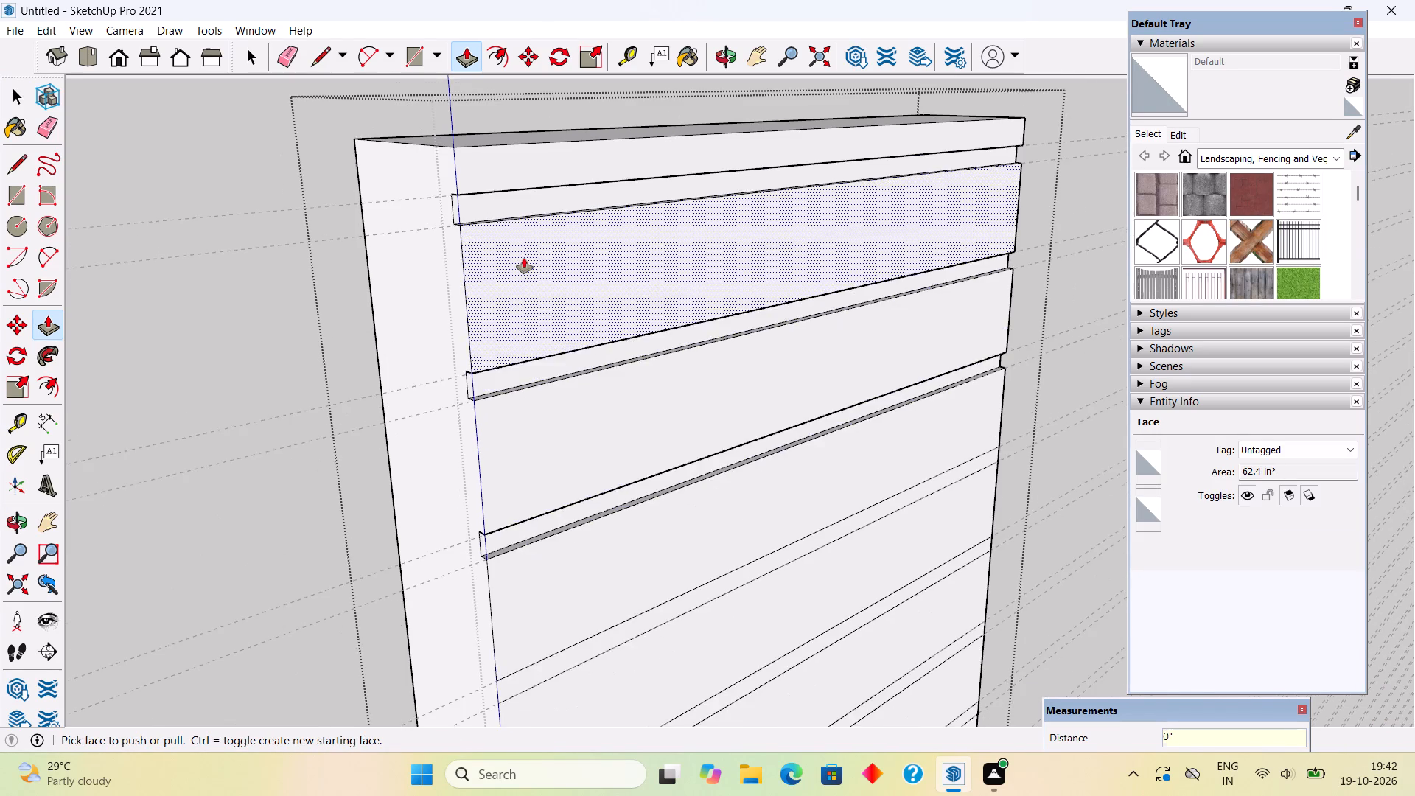
{"action": "scroll", "coordinate": [524, 258], "scroll_direction": "down", "scroll_amount": 2}
{"action": "scroll", "coordinate": [581, 313], "scroll_direction": "down", "scroll_amount": 3}
{"action": "scroll", "coordinate": [618, 699], "scroll_direction": "up", "scroll_amount": 4}
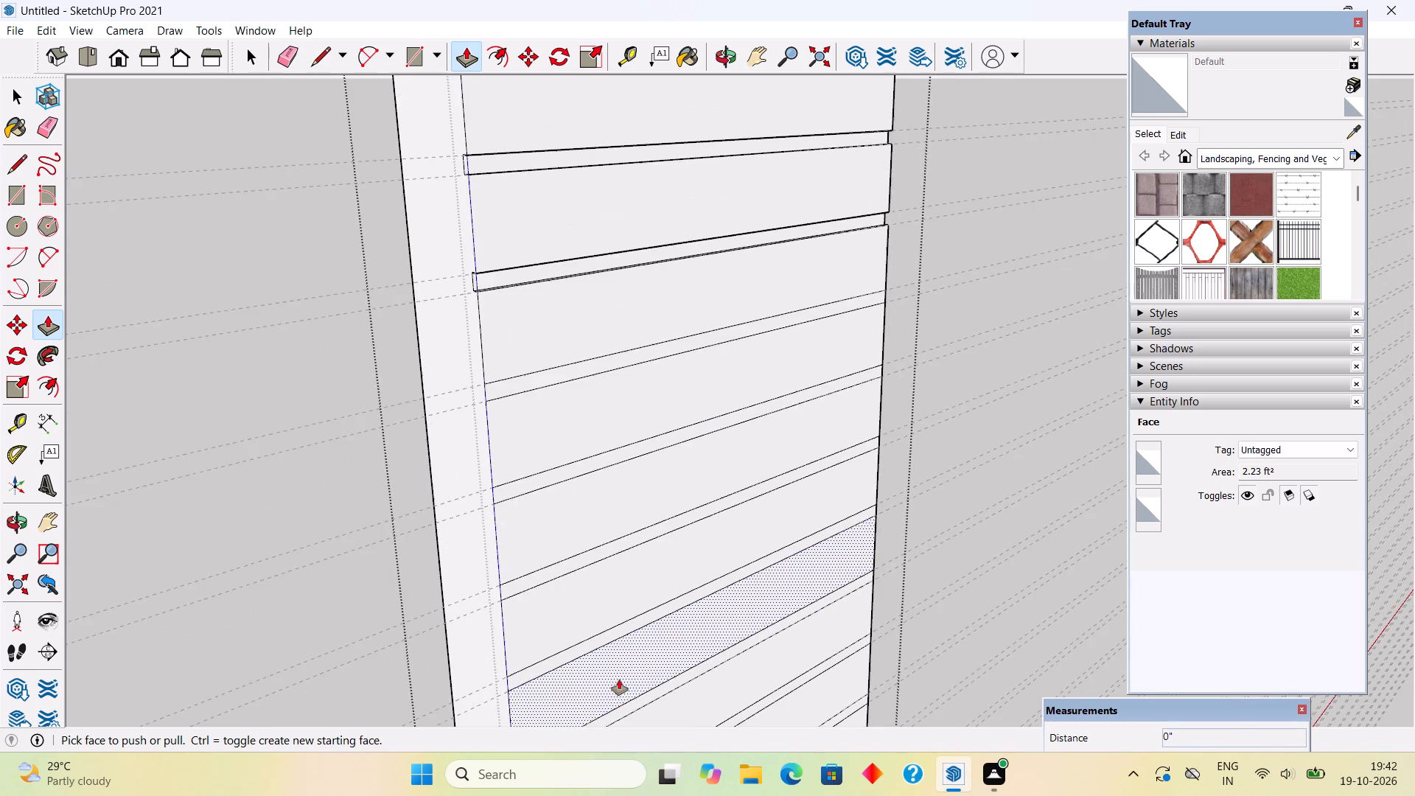
{"action": "scroll", "coordinate": [618, 660], "scroll_direction": "up", "scroll_amount": 3}
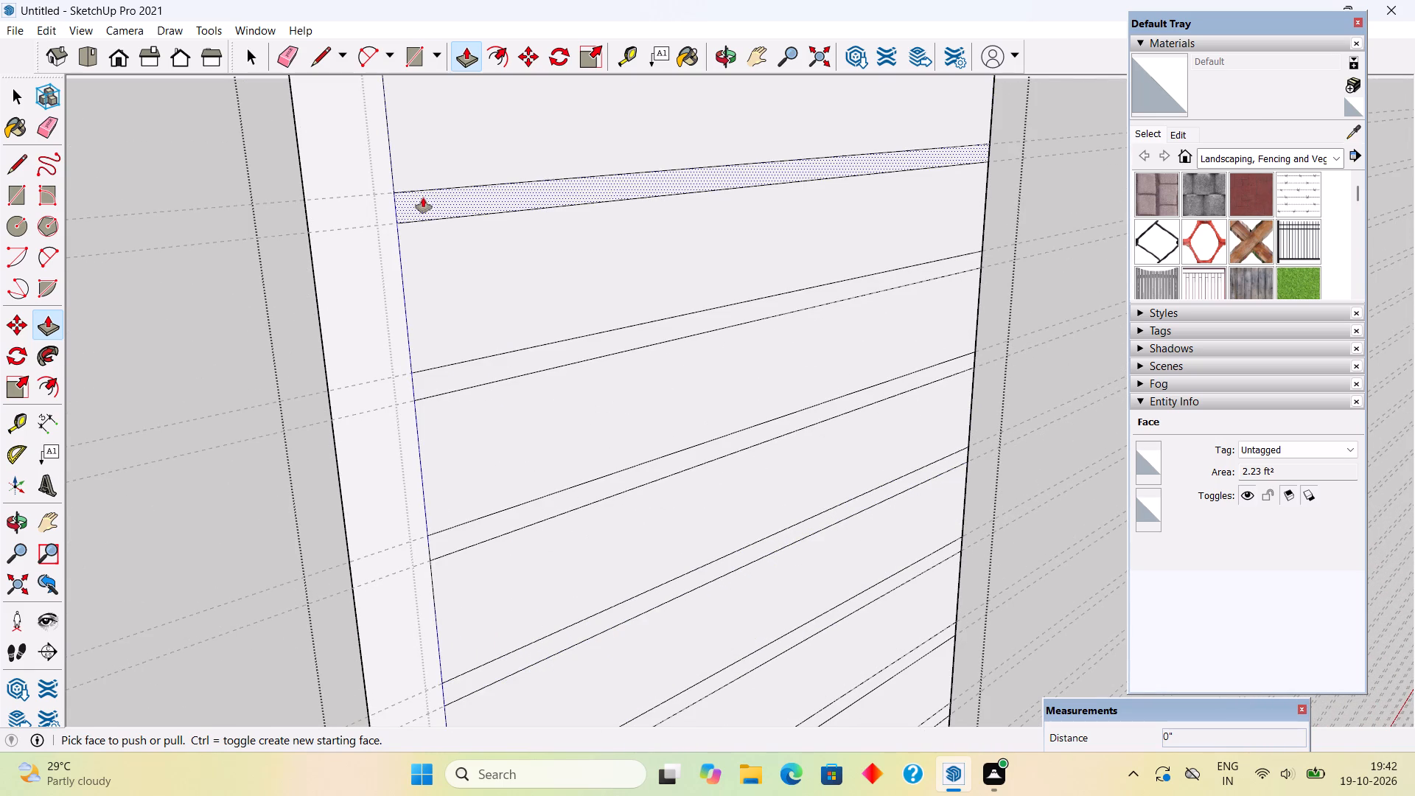
{"action": "double_click", "coordinate": [423, 200]}
{"action": "double_click", "coordinate": [447, 374]}
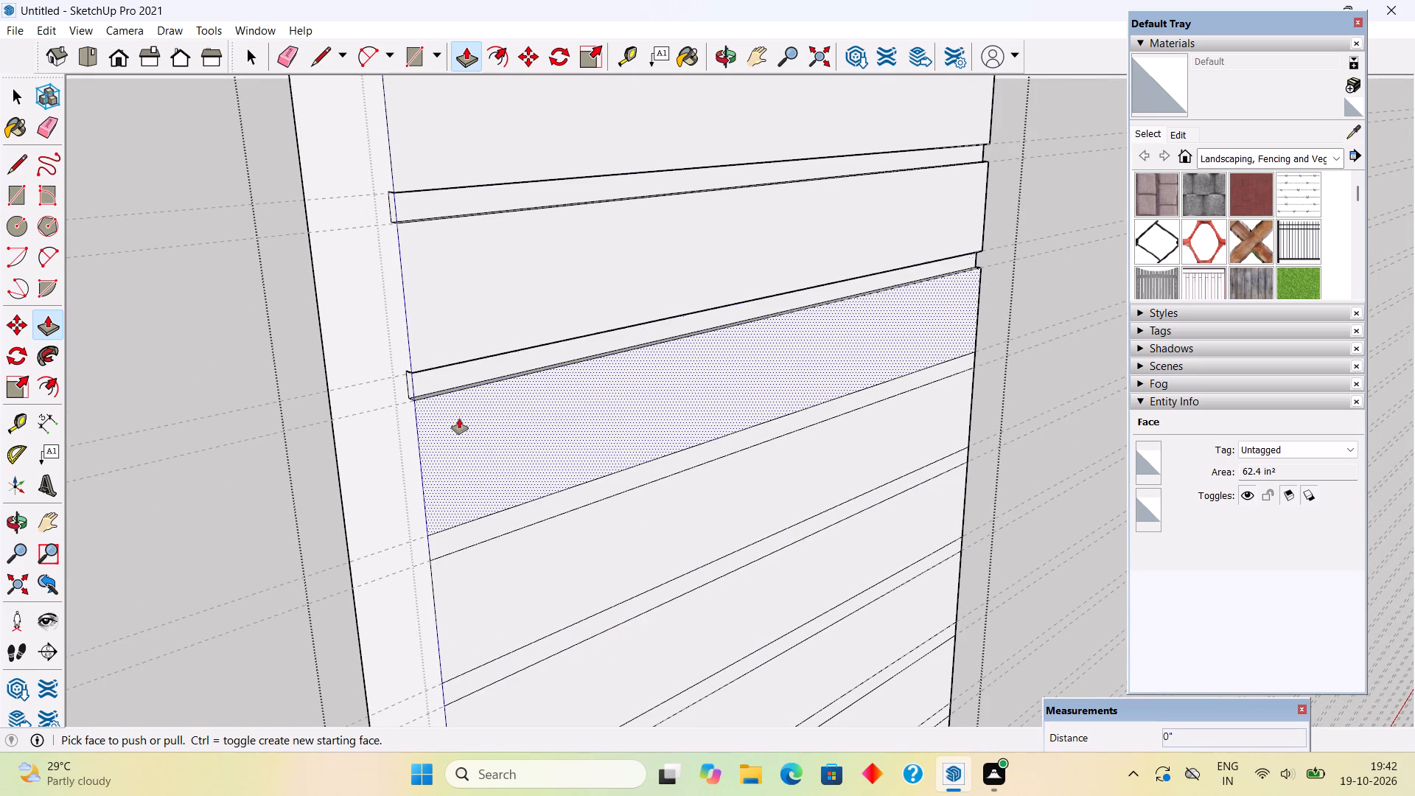
{"action": "double_click", "coordinate": [476, 537]}
Recess the seventh through eleventh narrow strips from the wall's top by the same 0.5", down to just above the window opening.
{"action": "scroll", "coordinate": [489, 446], "scroll_direction": "down", "scroll_amount": 4}
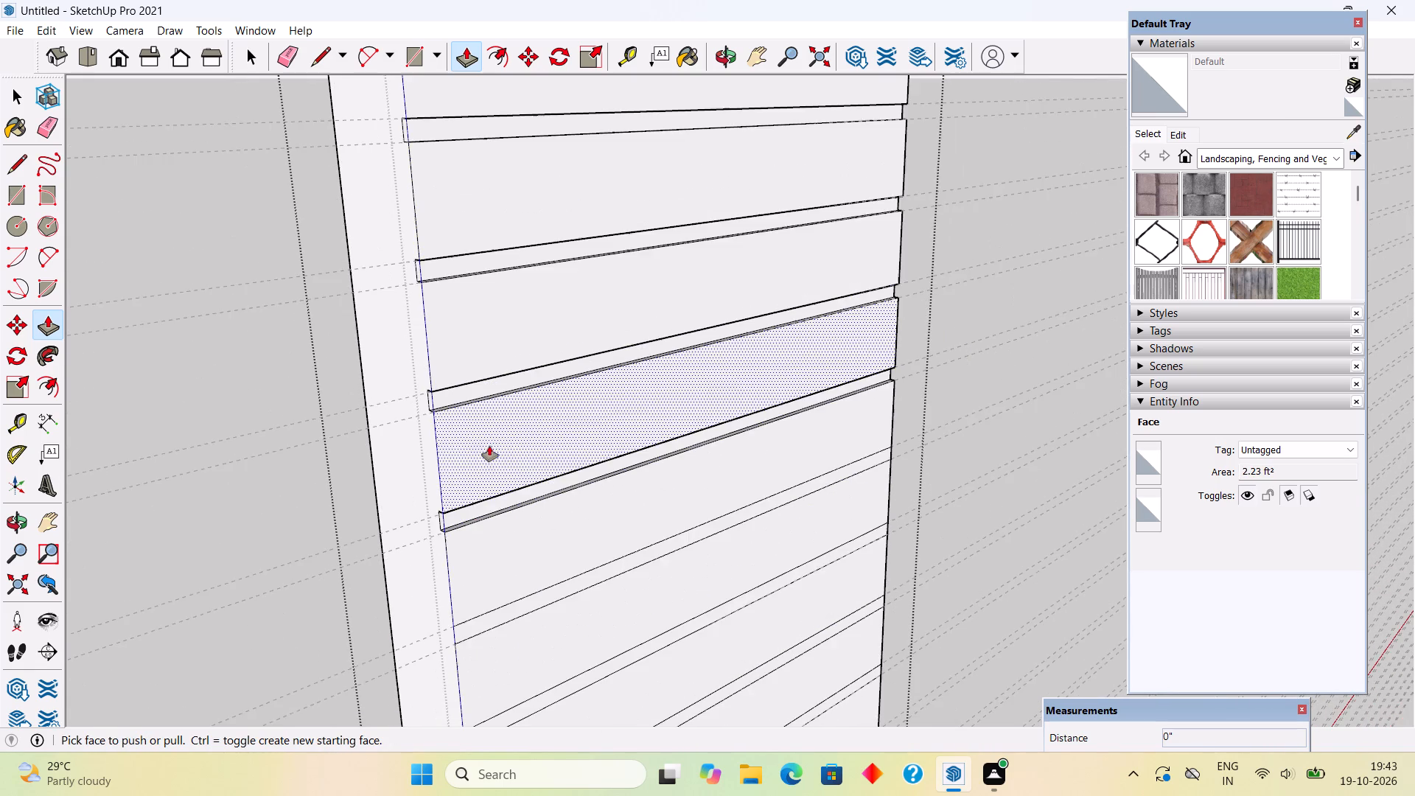
{"action": "double_click", "coordinate": [510, 603]}
{"action": "scroll", "coordinate": [484, 408], "scroll_direction": "down", "scroll_amount": 4}
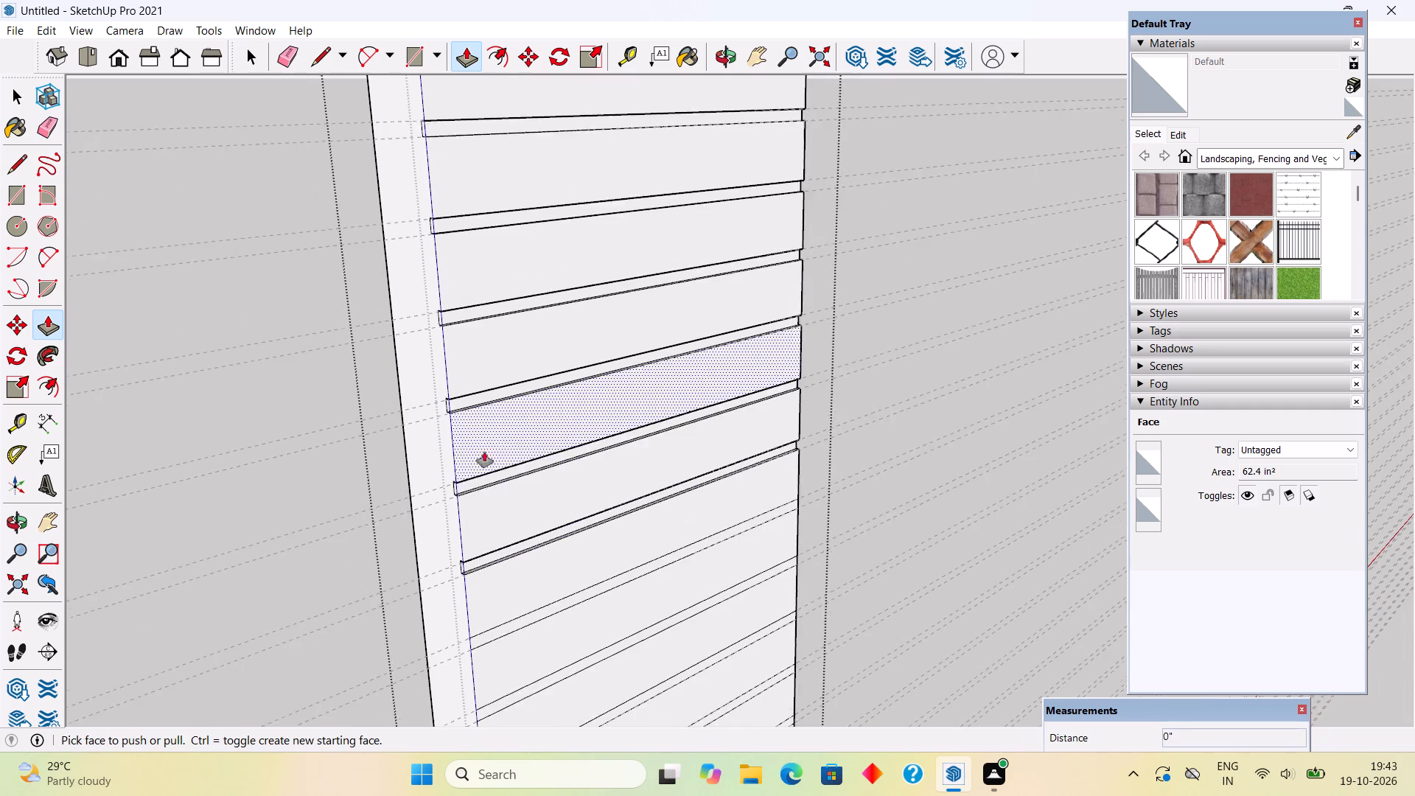
{"action": "double_click", "coordinate": [494, 612]}
{"action": "scroll", "coordinate": [504, 521], "scroll_direction": "down", "scroll_amount": 8}
{"action": "scroll", "coordinate": [506, 228], "scroll_direction": "down", "scroll_amount": 2}
{"action": "scroll", "coordinate": [559, 674], "scroll_direction": "up", "scroll_amount": 11}
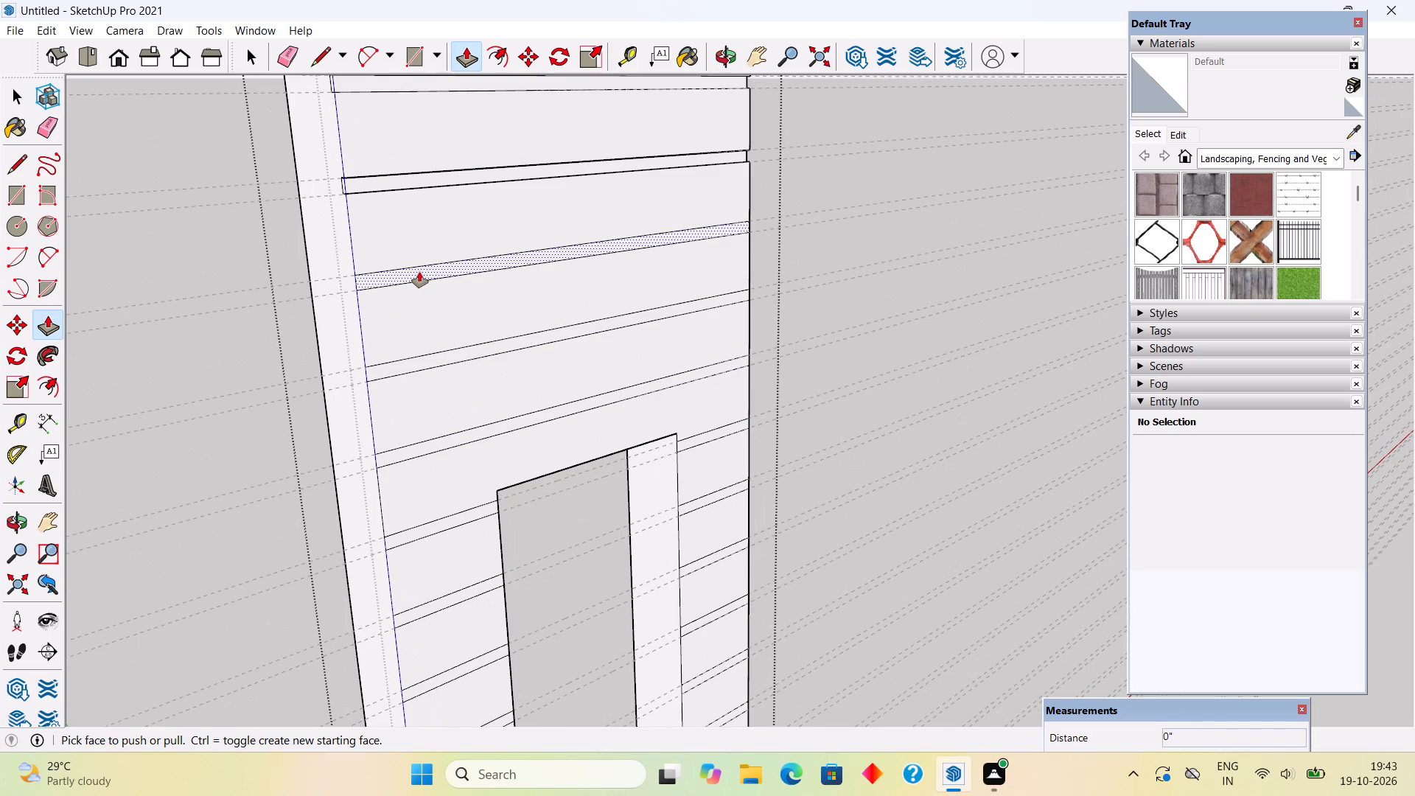
{"action": "double_click", "coordinate": [419, 272]}
{"action": "double_click", "coordinate": [422, 359]}
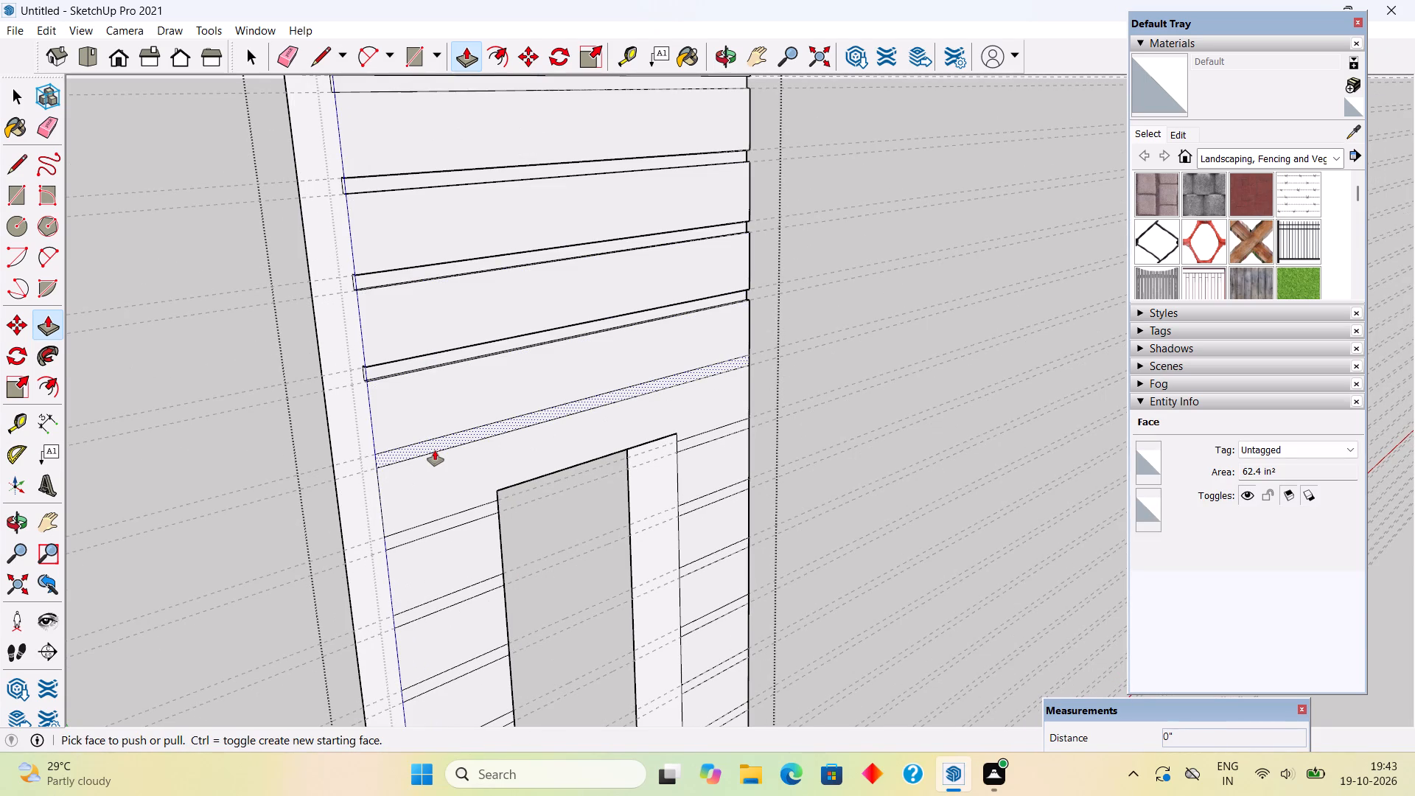
{"action": "double_click", "coordinate": [435, 450]}
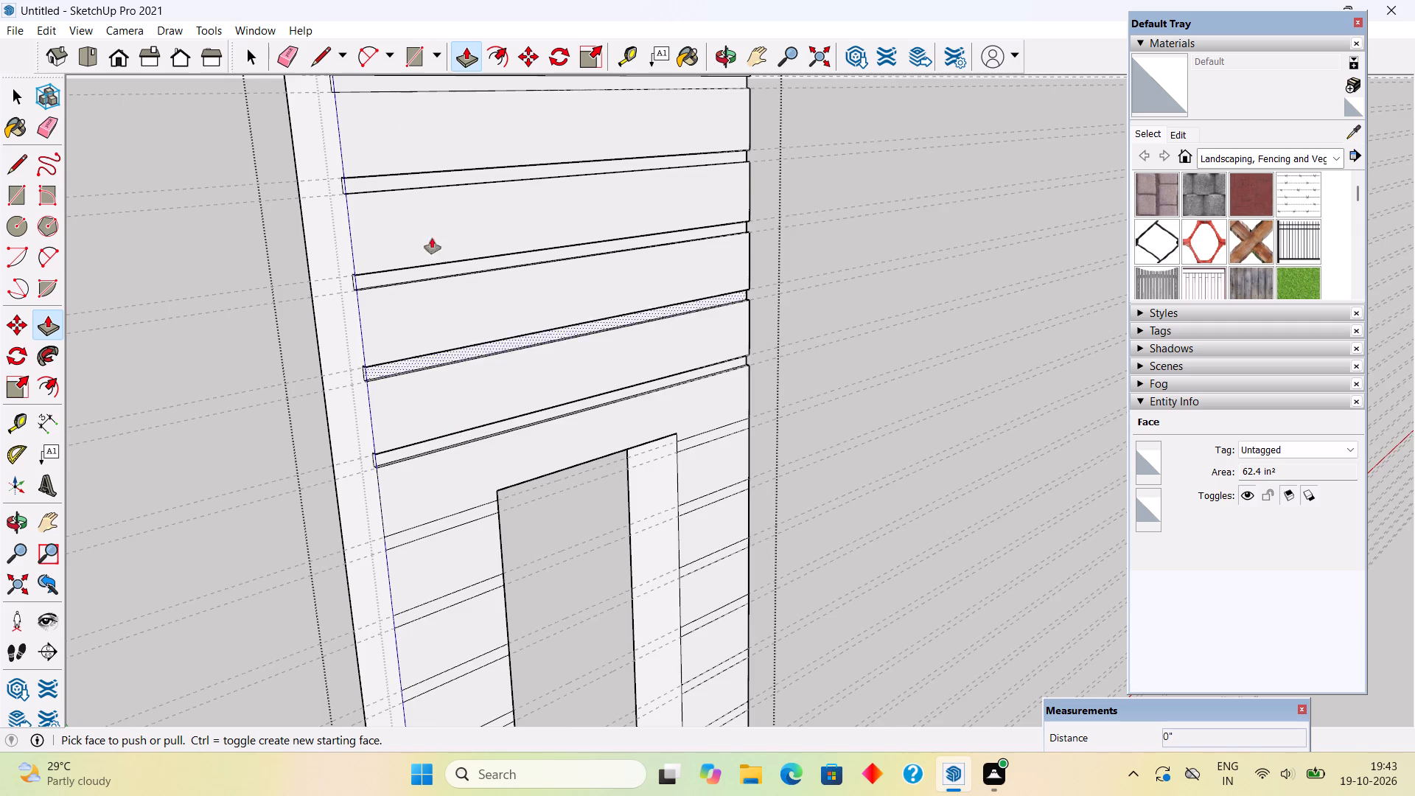
Recess the two uppermost narrow strips on the left side of the window opening by the same 0.5".
{"action": "scroll", "coordinate": [403, 98], "scroll_direction": "down", "scroll_amount": 5}
{"action": "scroll", "coordinate": [421, 162], "scroll_direction": "down", "scroll_amount": 5}
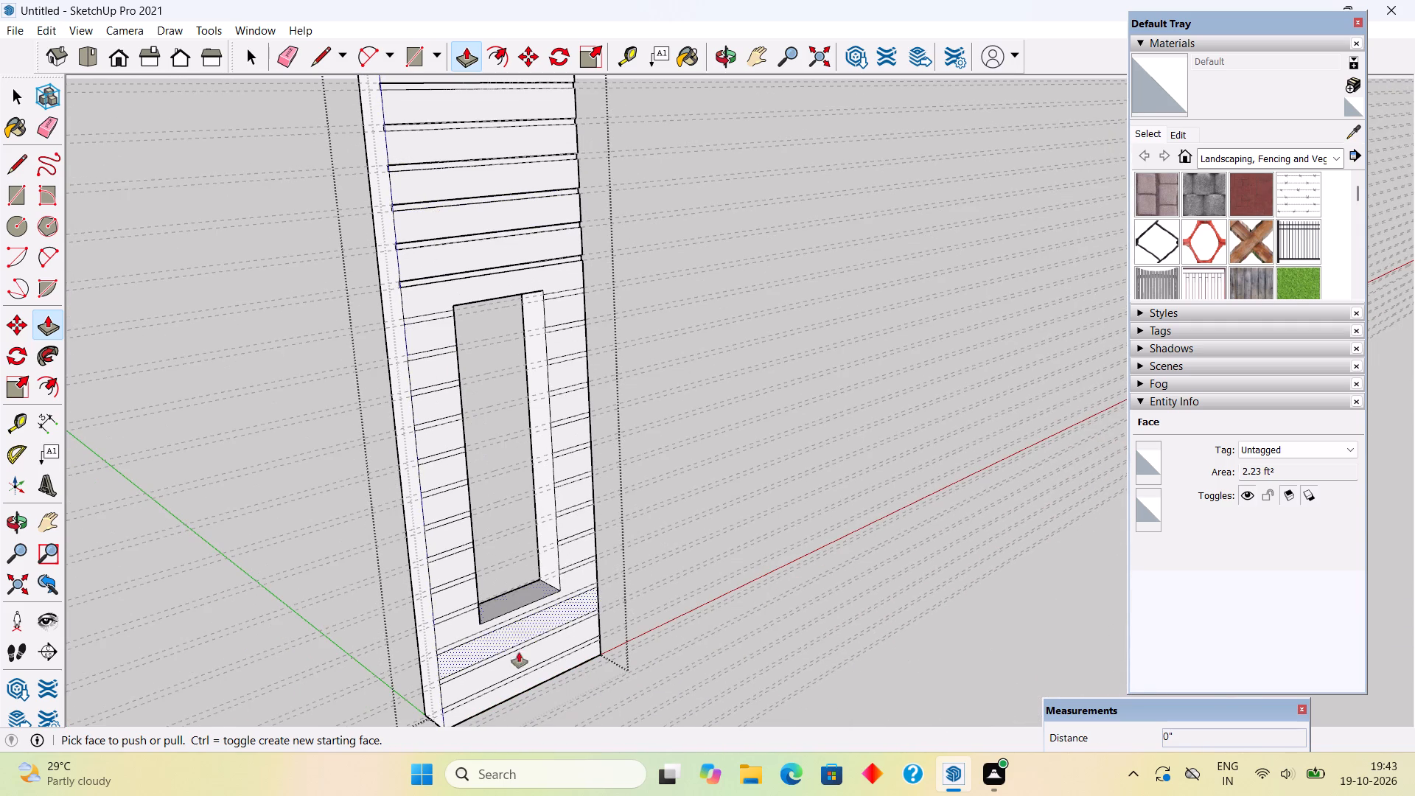
{"action": "scroll", "coordinate": [500, 660], "scroll_direction": "up", "scroll_amount": 5}
{"action": "scroll", "coordinate": [500, 659], "scroll_direction": "down", "scroll_amount": 2}
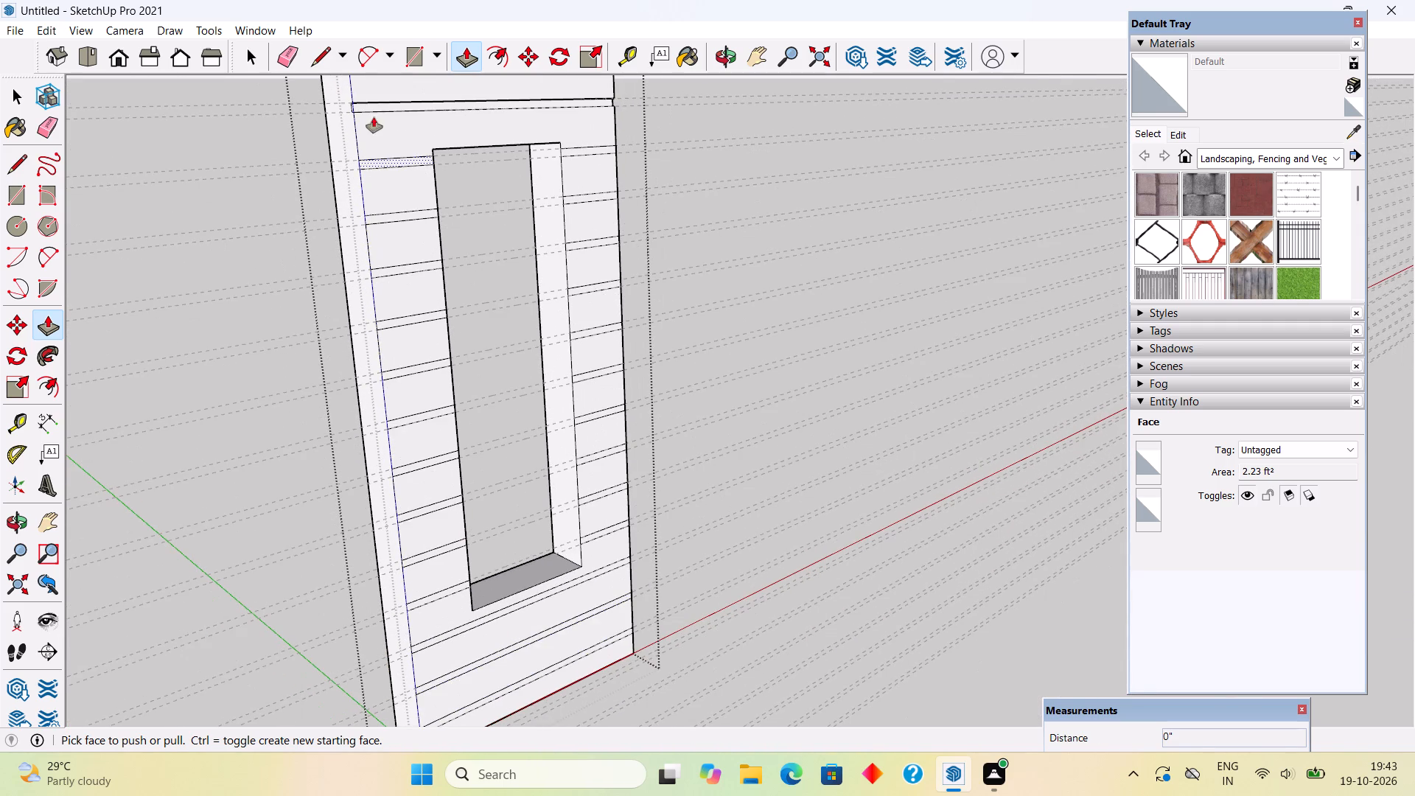
{"action": "scroll", "coordinate": [358, 163], "scroll_direction": "up", "scroll_amount": 4}
{"action": "double_click", "coordinate": [380, 159]}
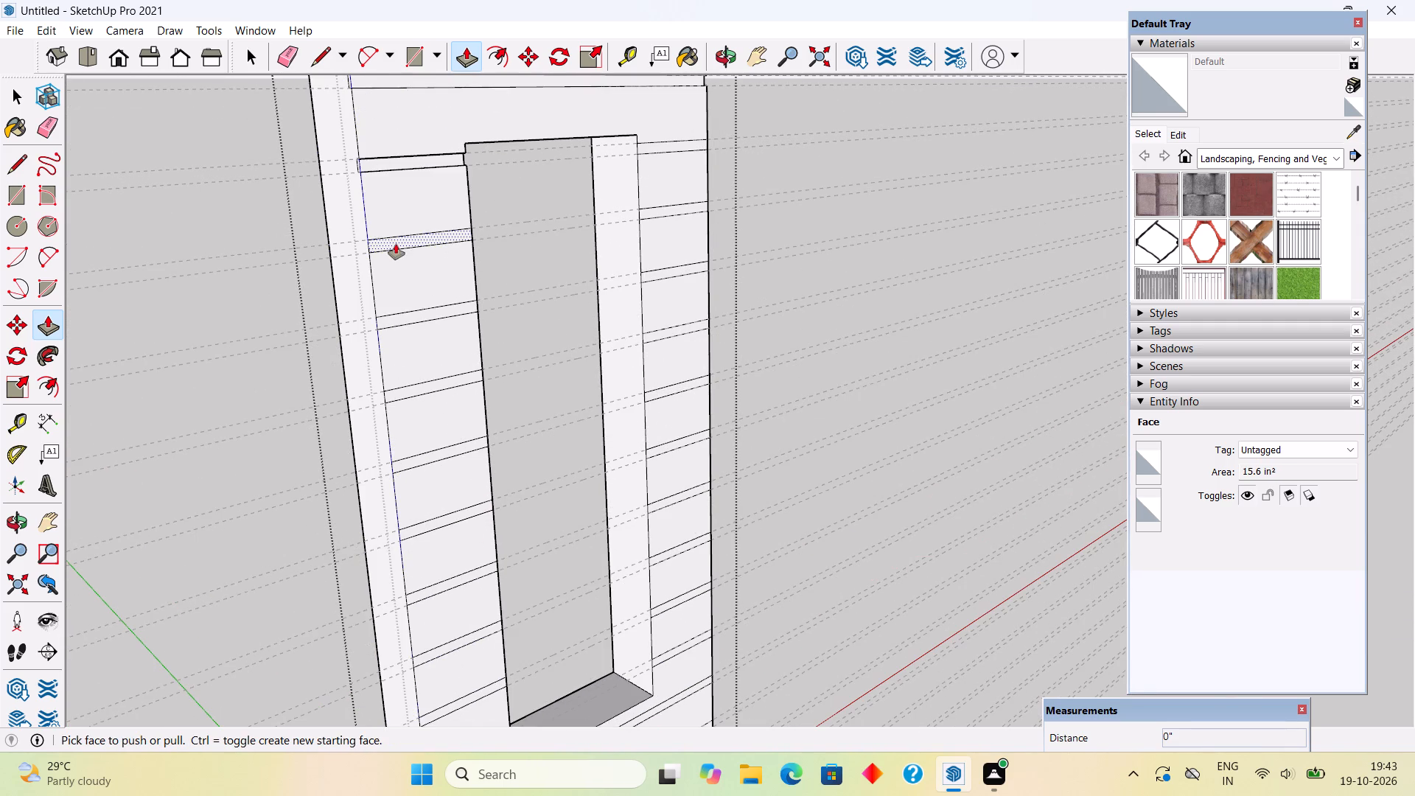
{"action": "double_click", "coordinate": [396, 244]}
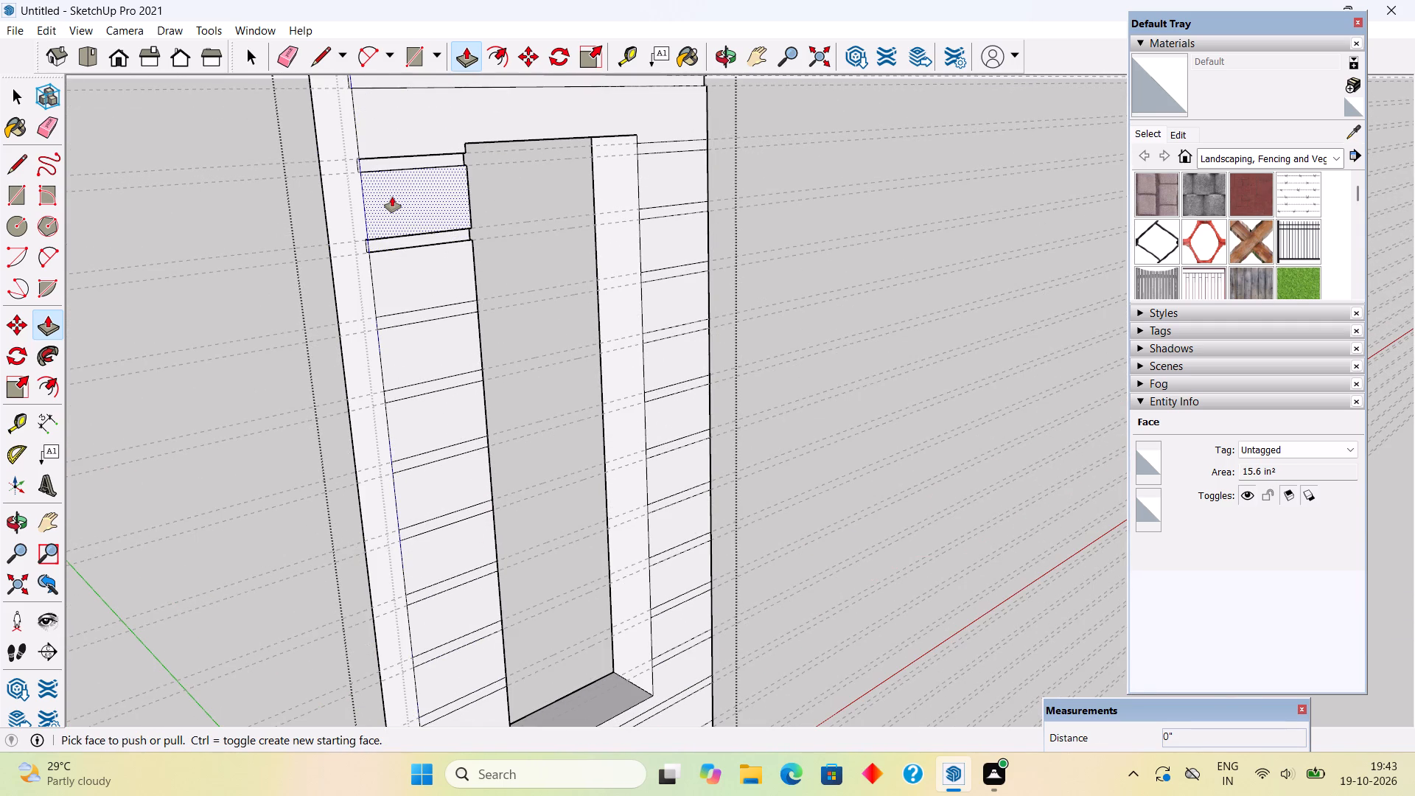
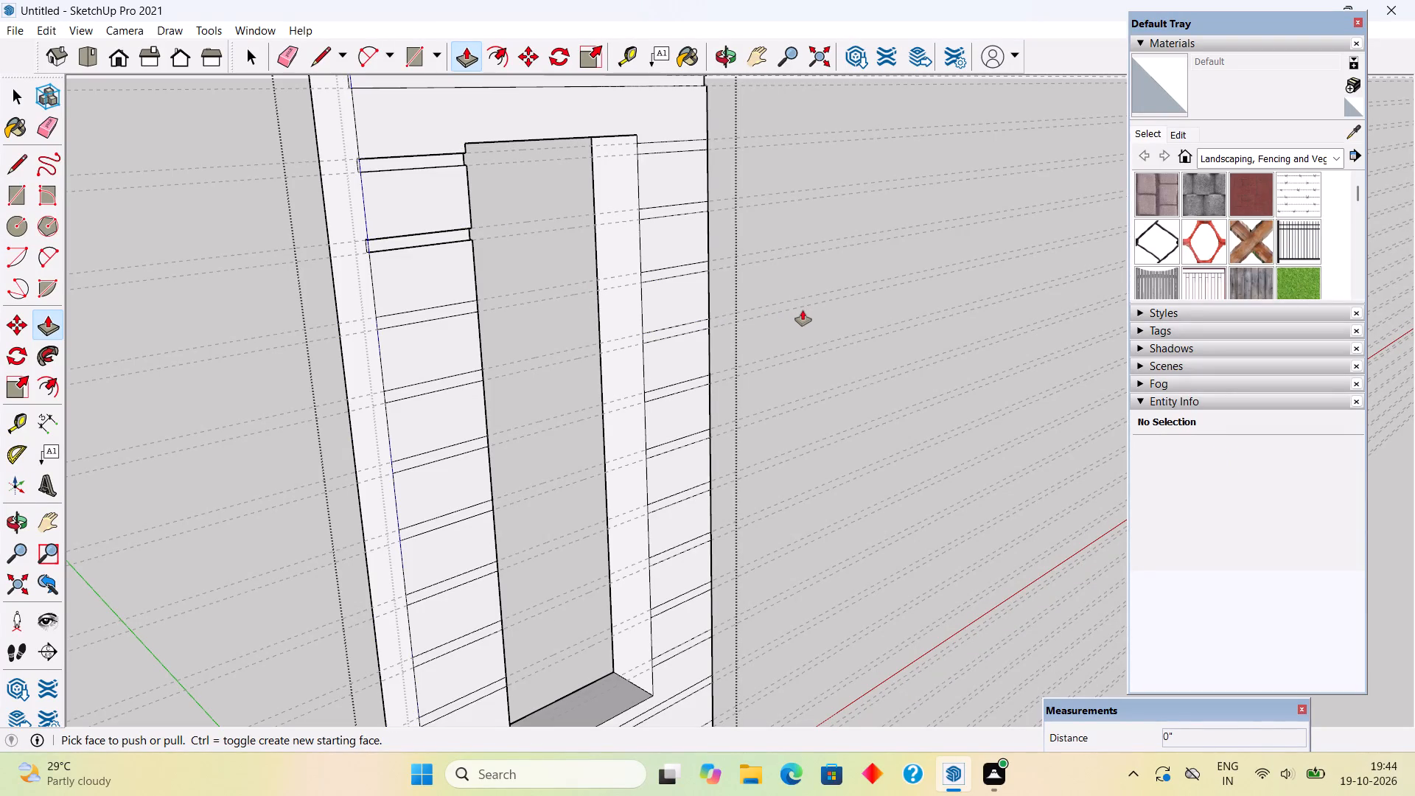
Recess the remaining eight narrow strips on the left side of the window opening by the same 0.5", down to the sill.
{"action": "double_click", "coordinate": [399, 321]}
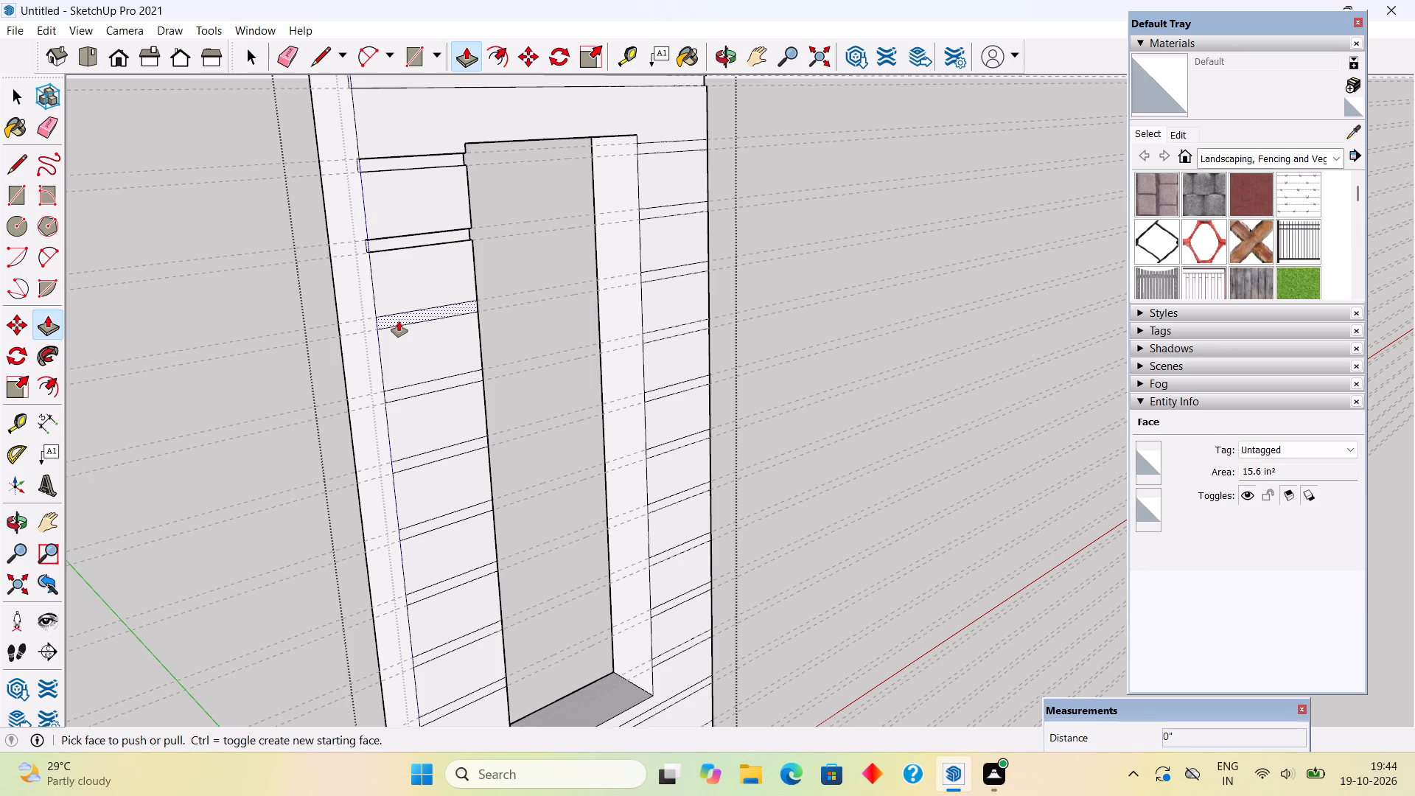
{"action": "double_click", "coordinate": [422, 393]}
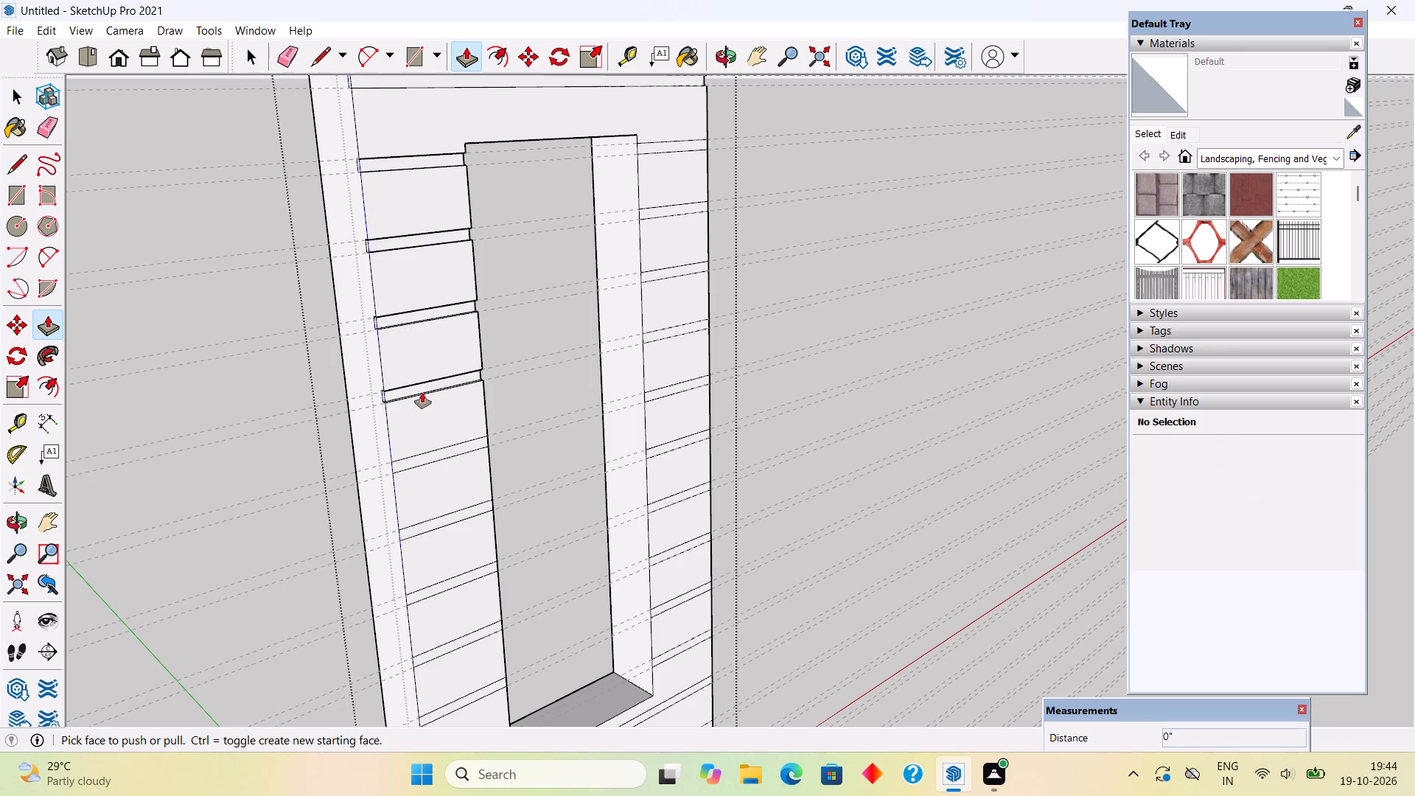
{"action": "double_click", "coordinate": [435, 452]}
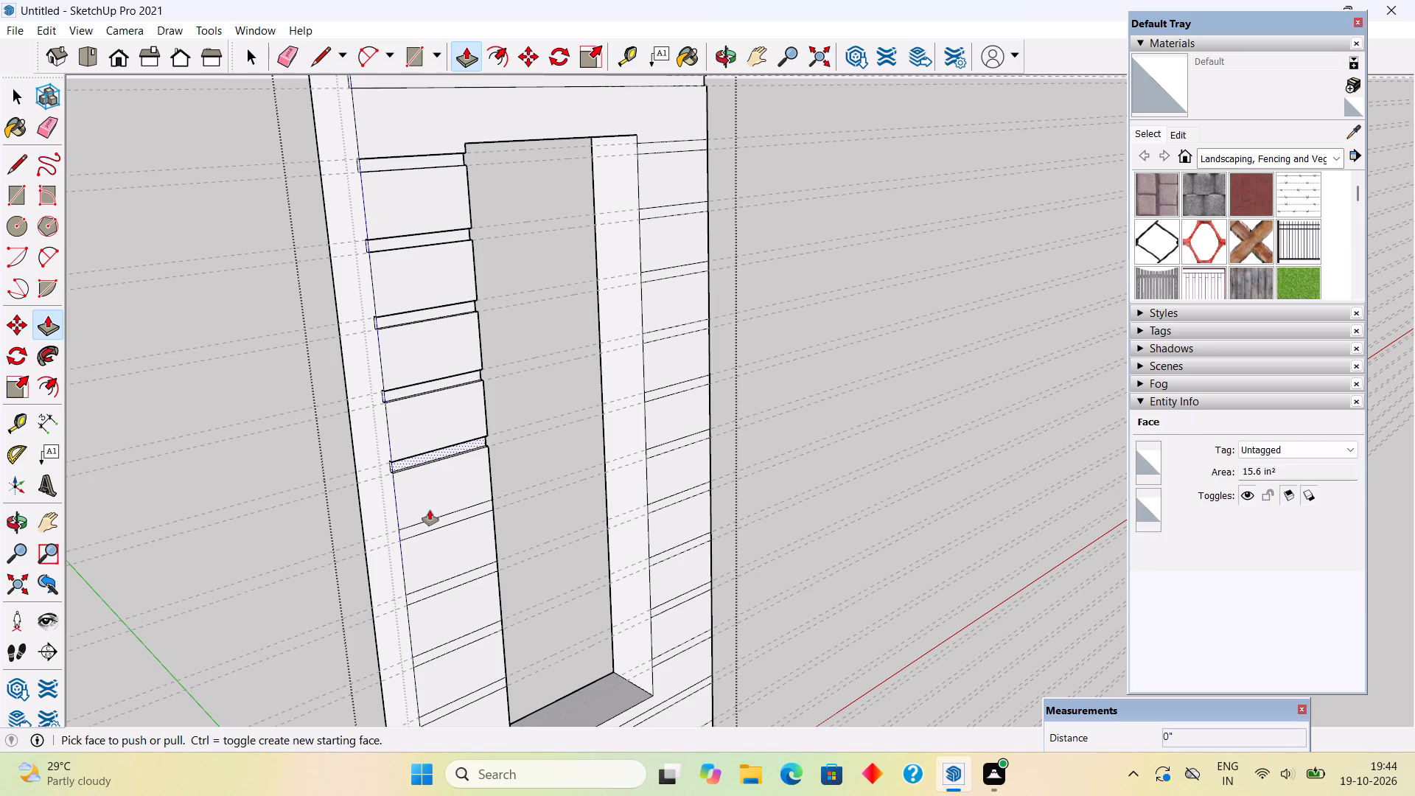
{"action": "double_click", "coordinate": [430, 525]}
{"action": "scroll", "coordinate": [410, 251], "scroll_direction": "down", "scroll_amount": 6}
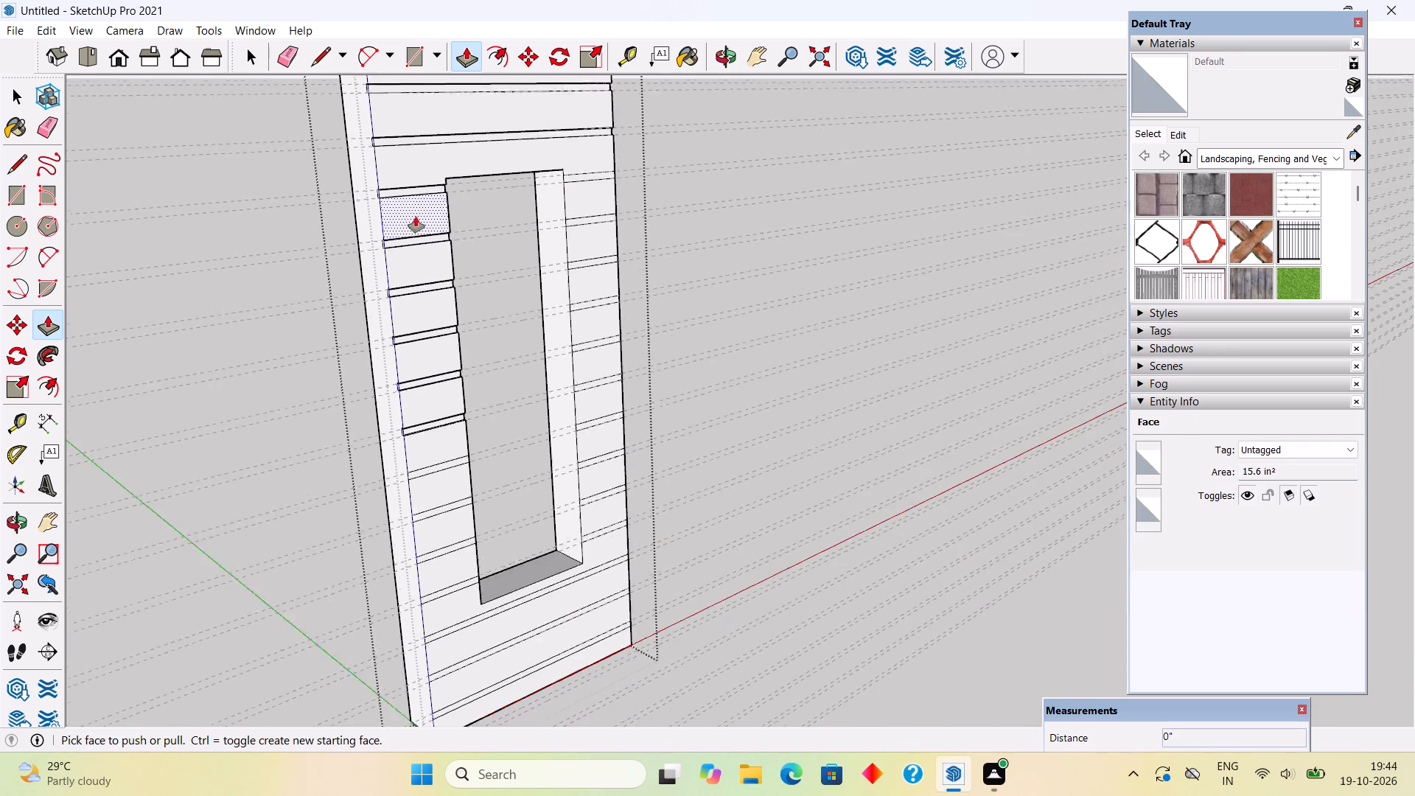
{"action": "scroll", "coordinate": [416, 217], "scroll_direction": "down", "scroll_amount": 2}
{"action": "scroll", "coordinate": [430, 635], "scroll_direction": "up", "scroll_amount": 10}
{"action": "scroll", "coordinate": [448, 540], "scroll_direction": "down", "scroll_amount": 2}
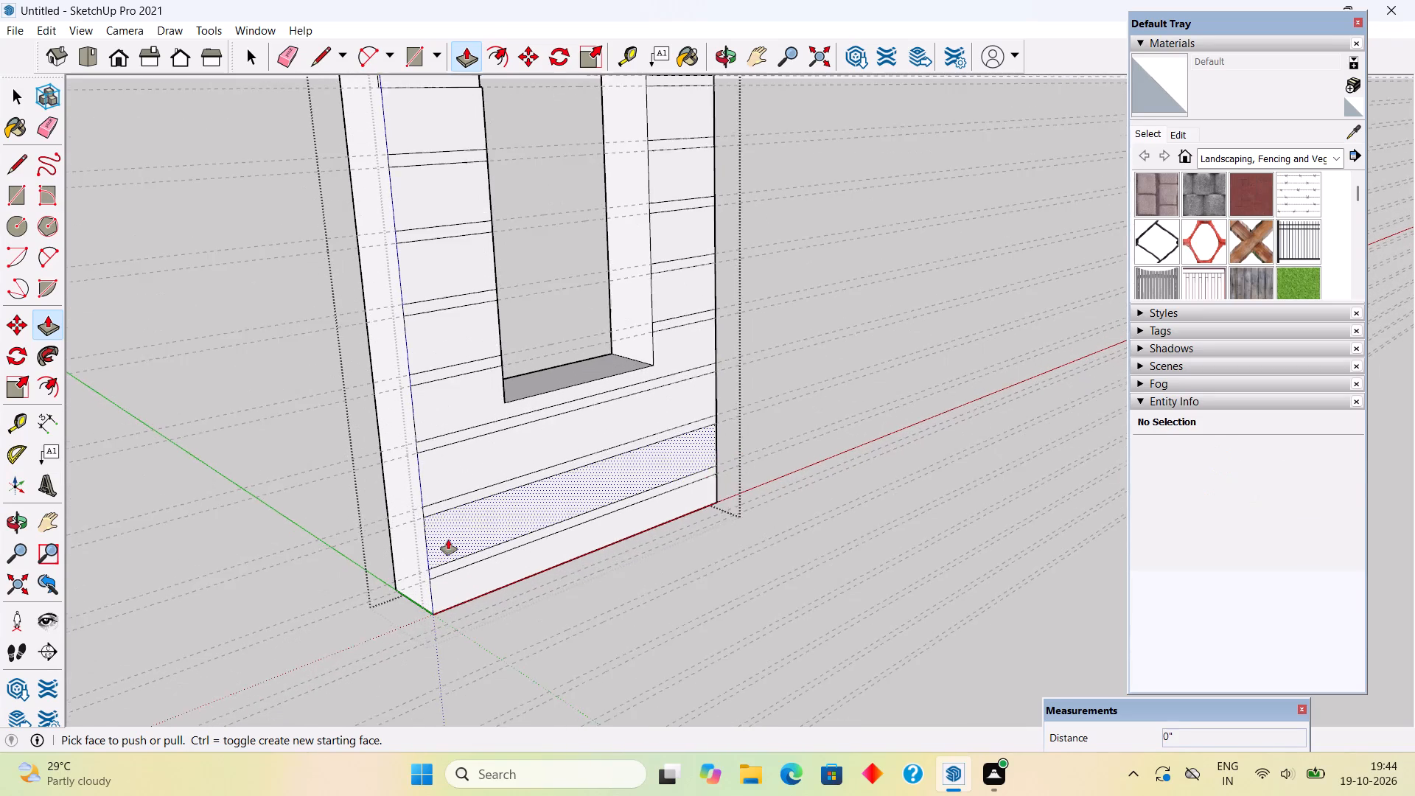
{"action": "scroll", "coordinate": [448, 540], "scroll_direction": "down", "scroll_amount": 1}
{"action": "double_click", "coordinate": [422, 227]}
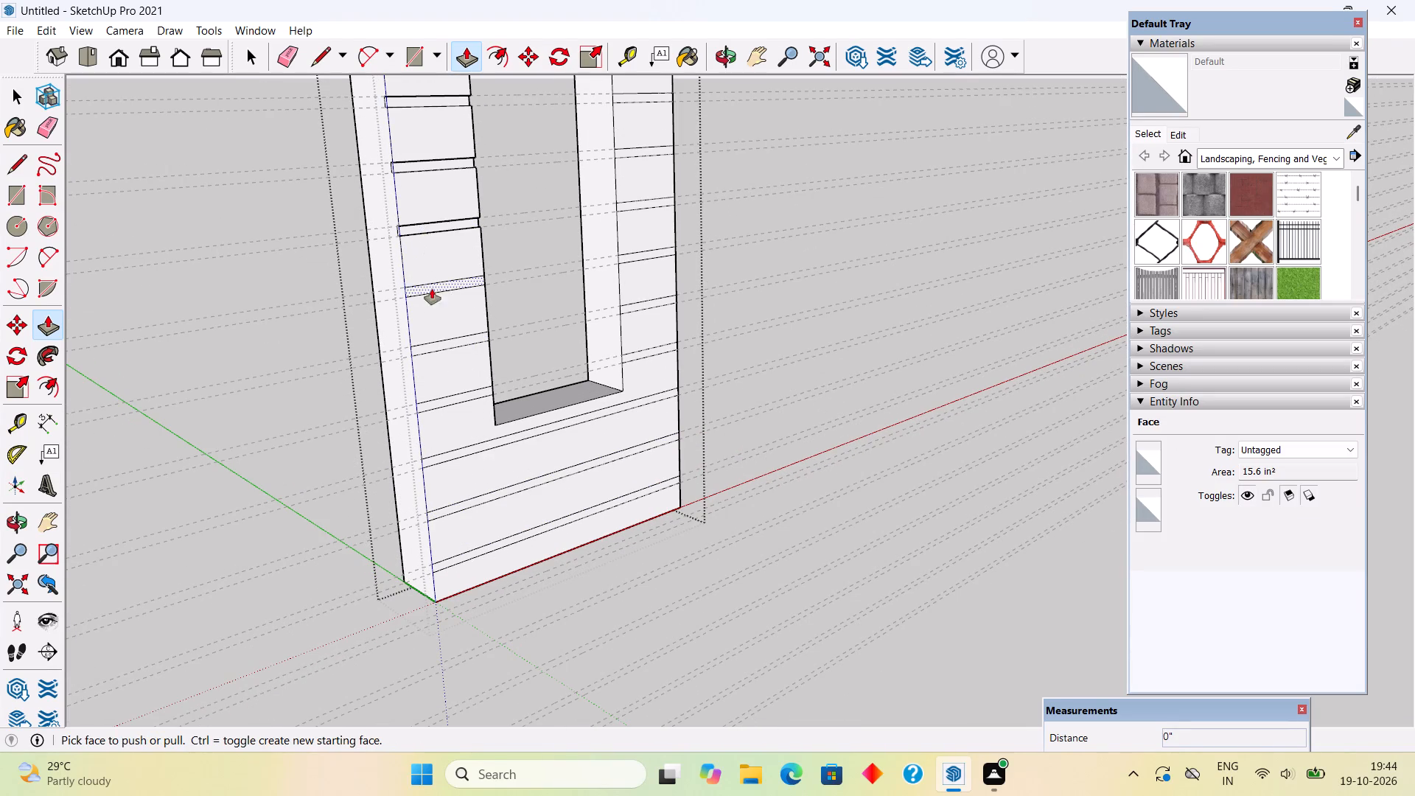
{"action": "double_click", "coordinate": [432, 286]}
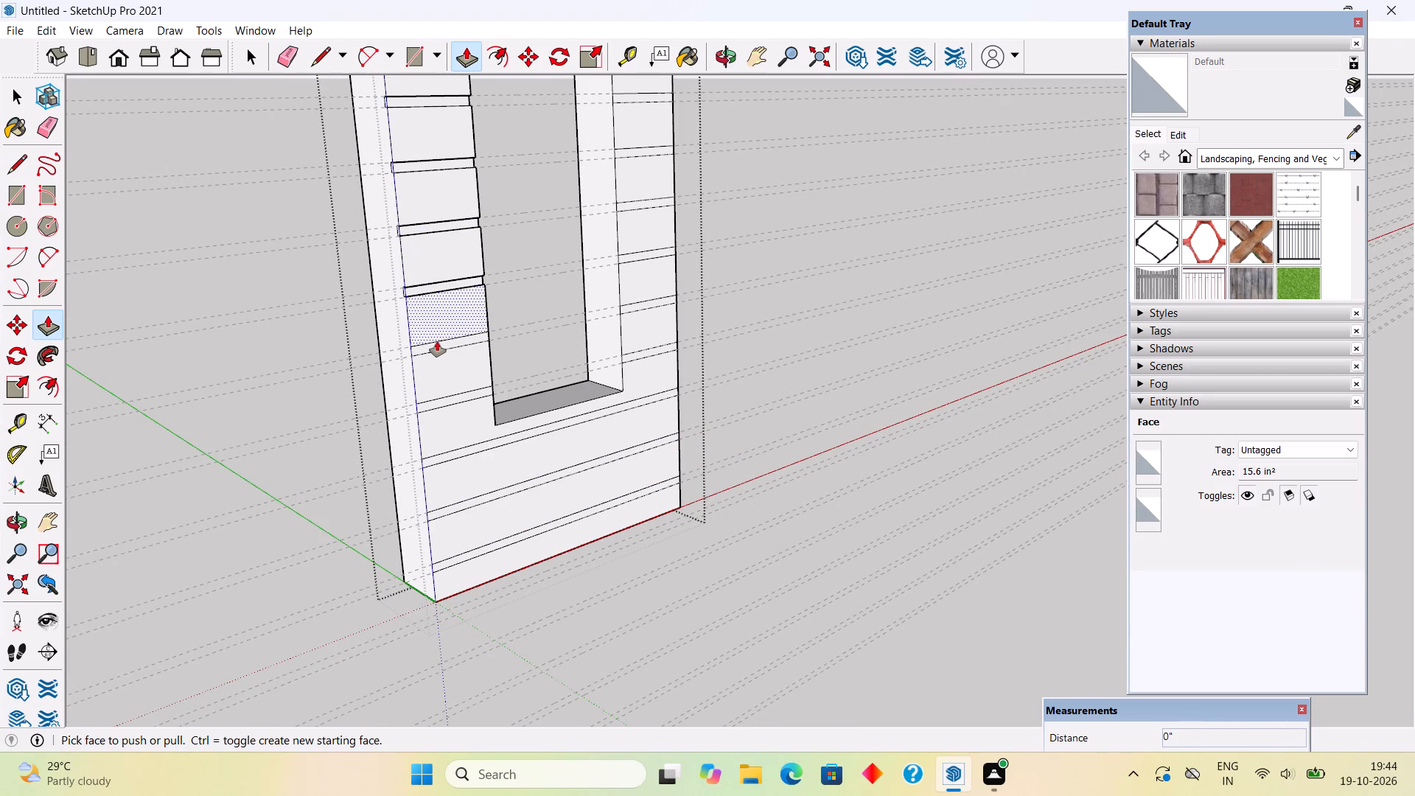
{"action": "double_click", "coordinate": [439, 347]}
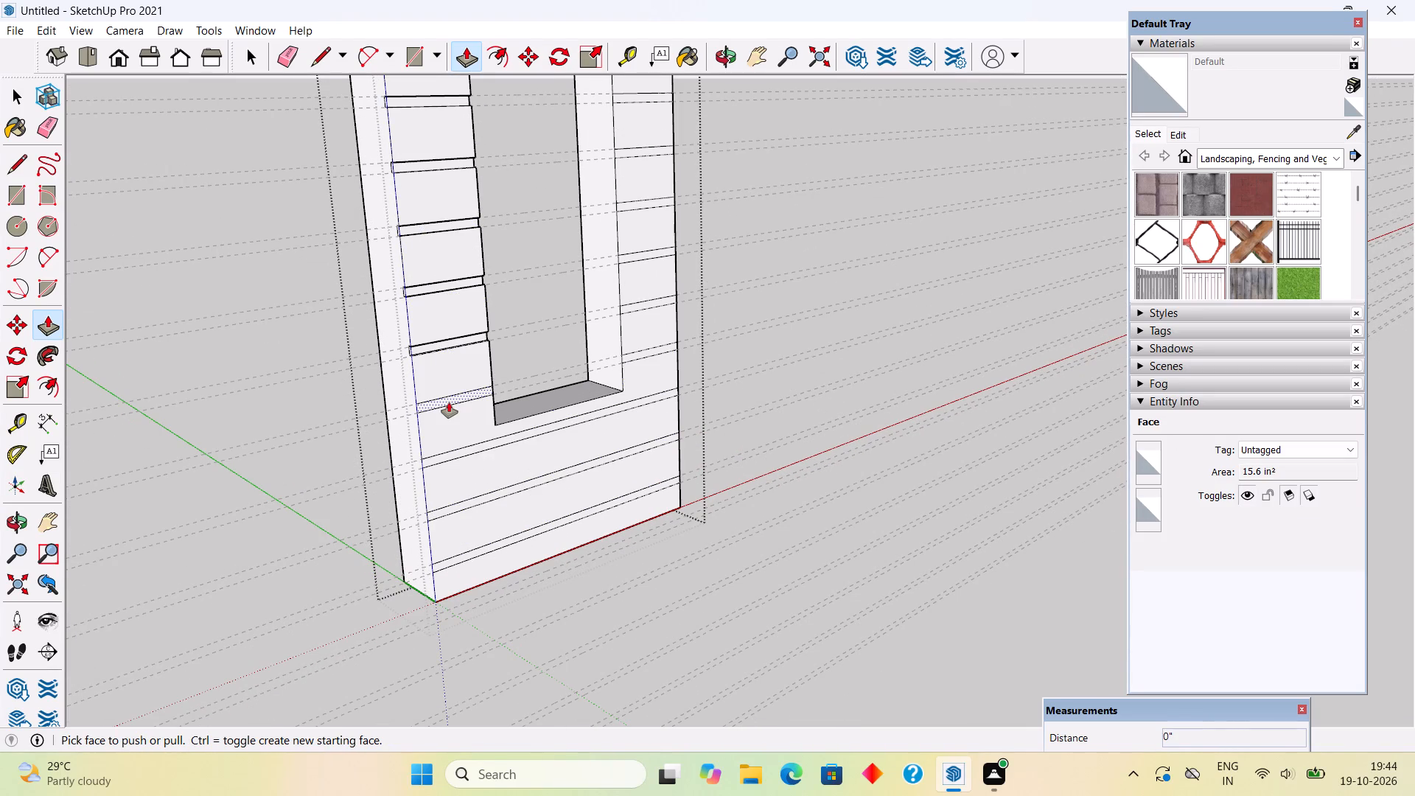
{"action": "double_click", "coordinate": [449, 402]}
Recess the three full-width narrow strips below the window opening by the same 0.5".
{"action": "double_click", "coordinate": [464, 452]}
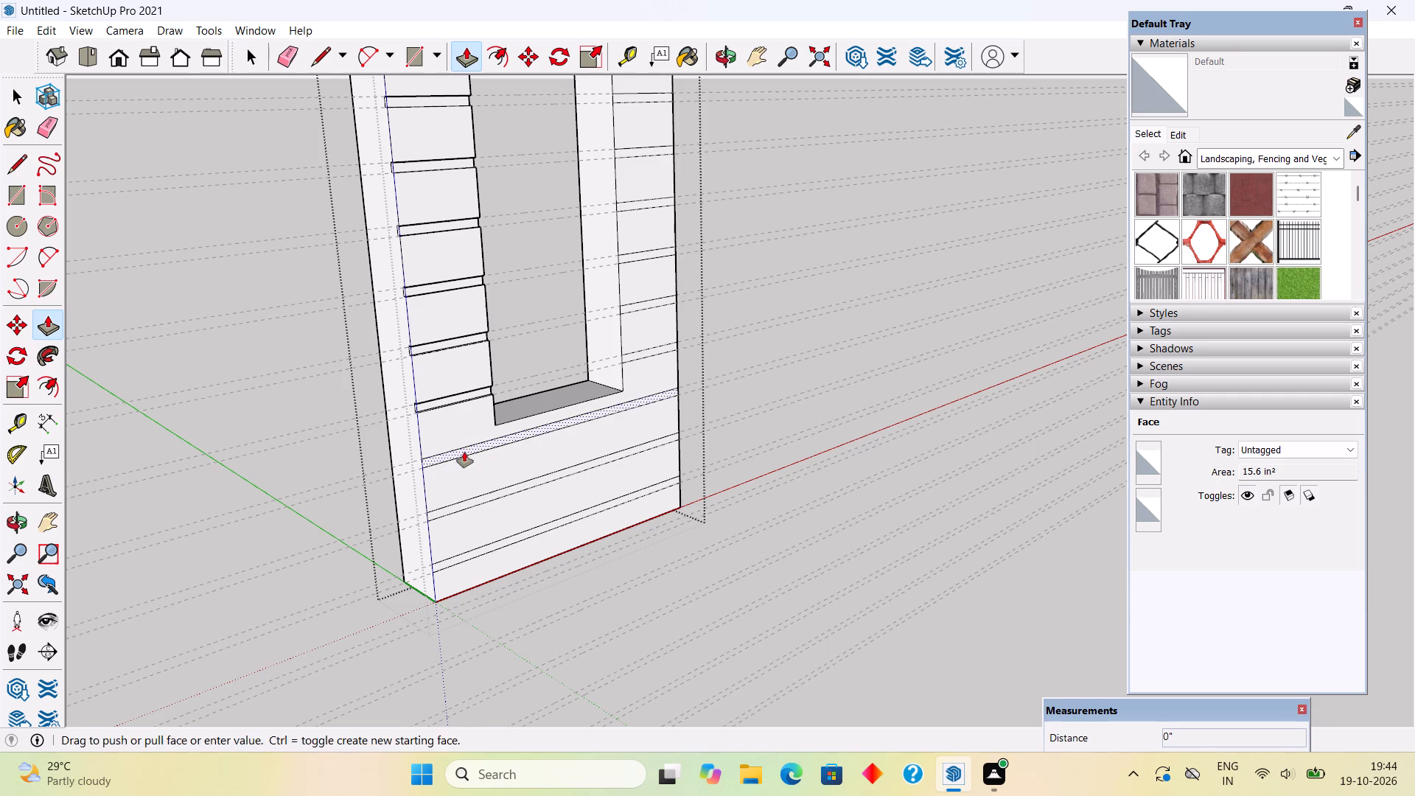
{"action": "double_click", "coordinate": [465, 503]}
{"action": "double_click", "coordinate": [489, 551]}
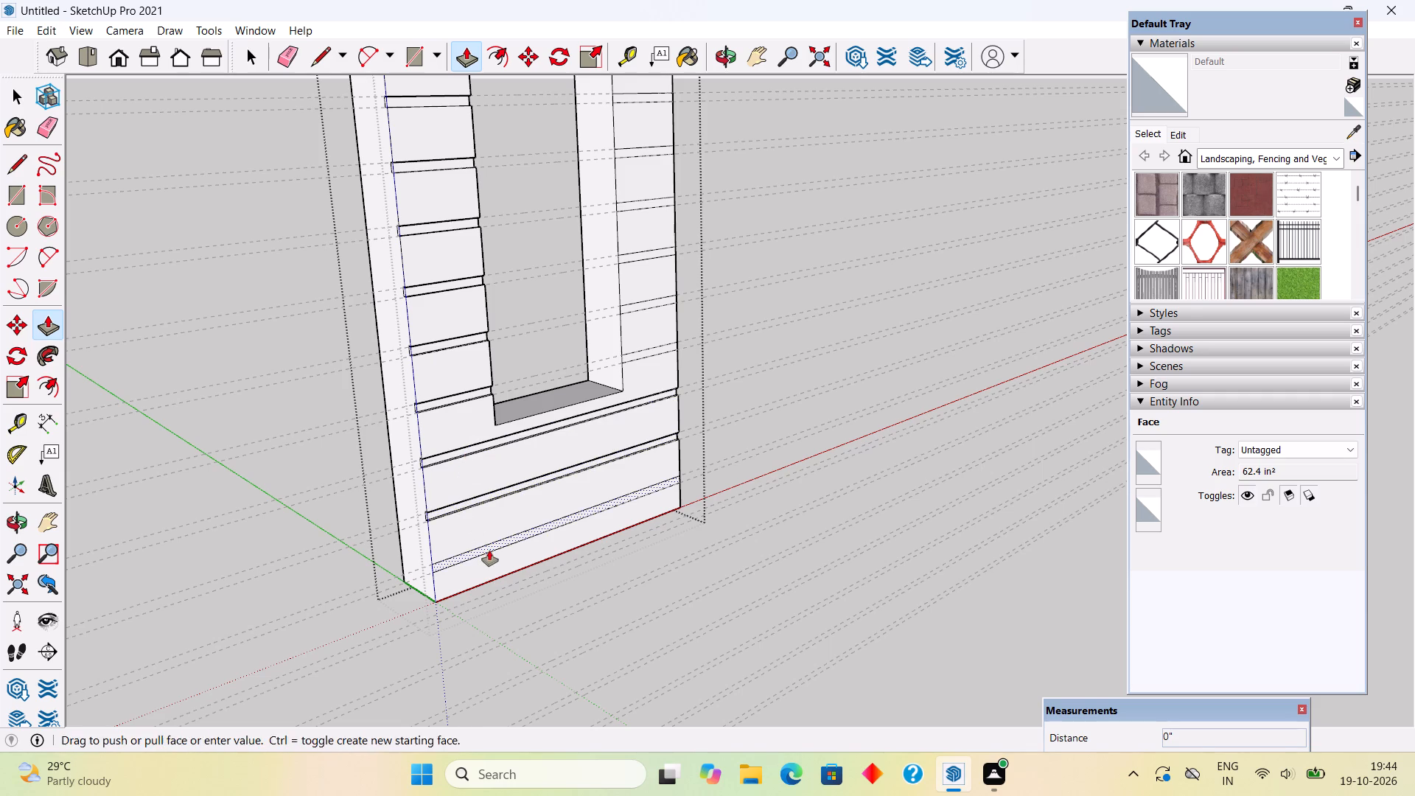
Recess the two uppermost narrow strips on the right side of the window opening by the same 0.5".
{"action": "scroll", "coordinate": [489, 545], "scroll_direction": "down", "scroll_amount": 7}
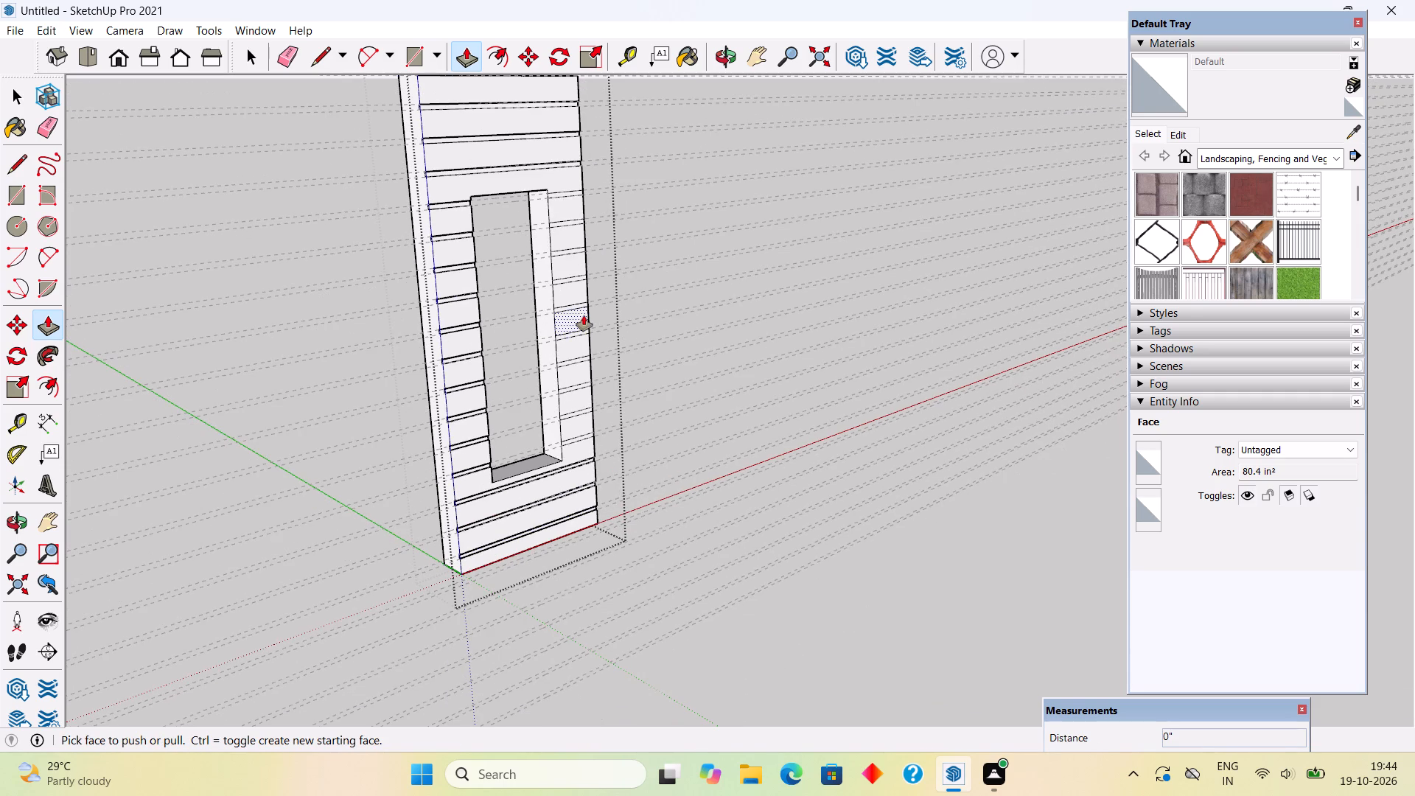
{"action": "scroll", "coordinate": [588, 291], "scroll_direction": "up", "scroll_amount": 2}
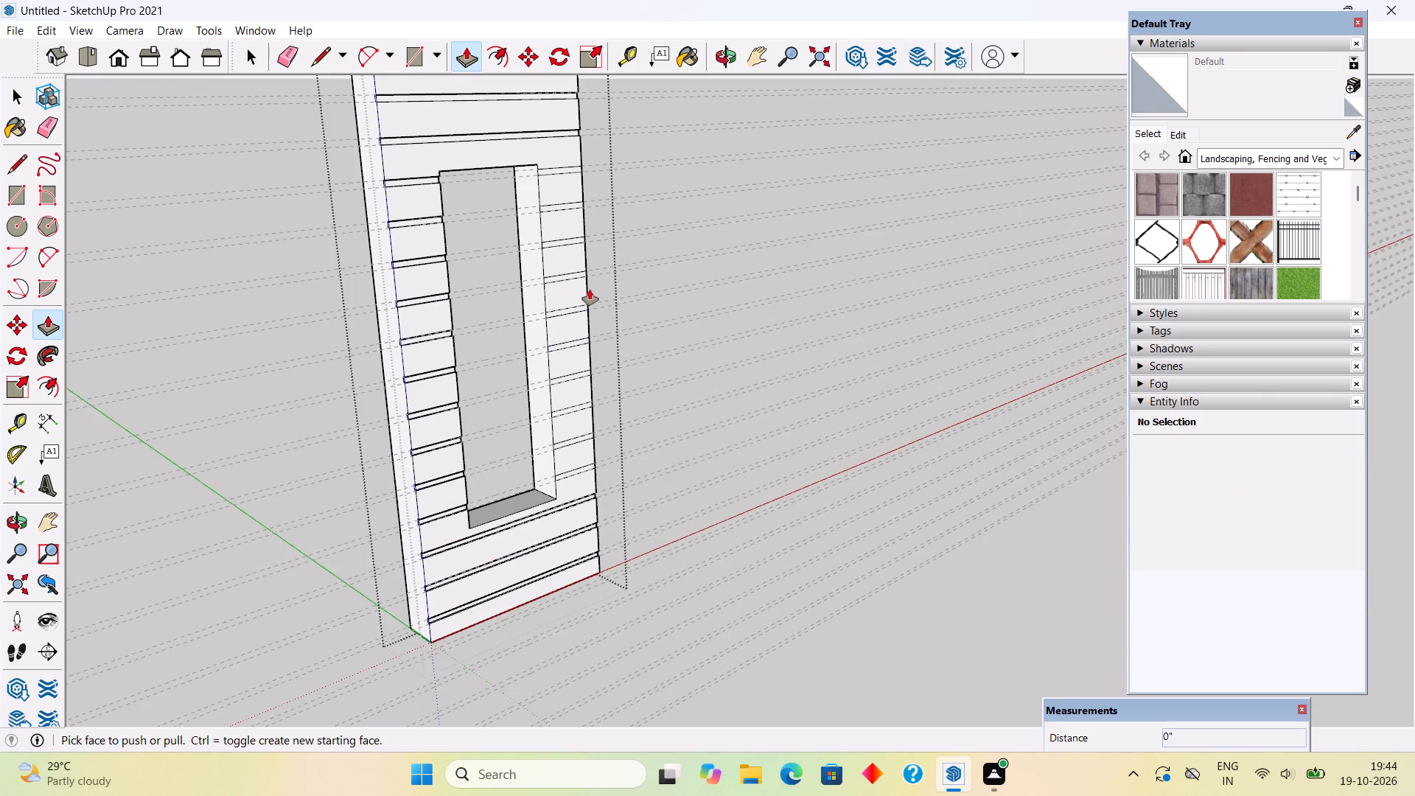
{"action": "scroll", "coordinate": [604, 268], "scroll_direction": "up", "scroll_amount": 3}
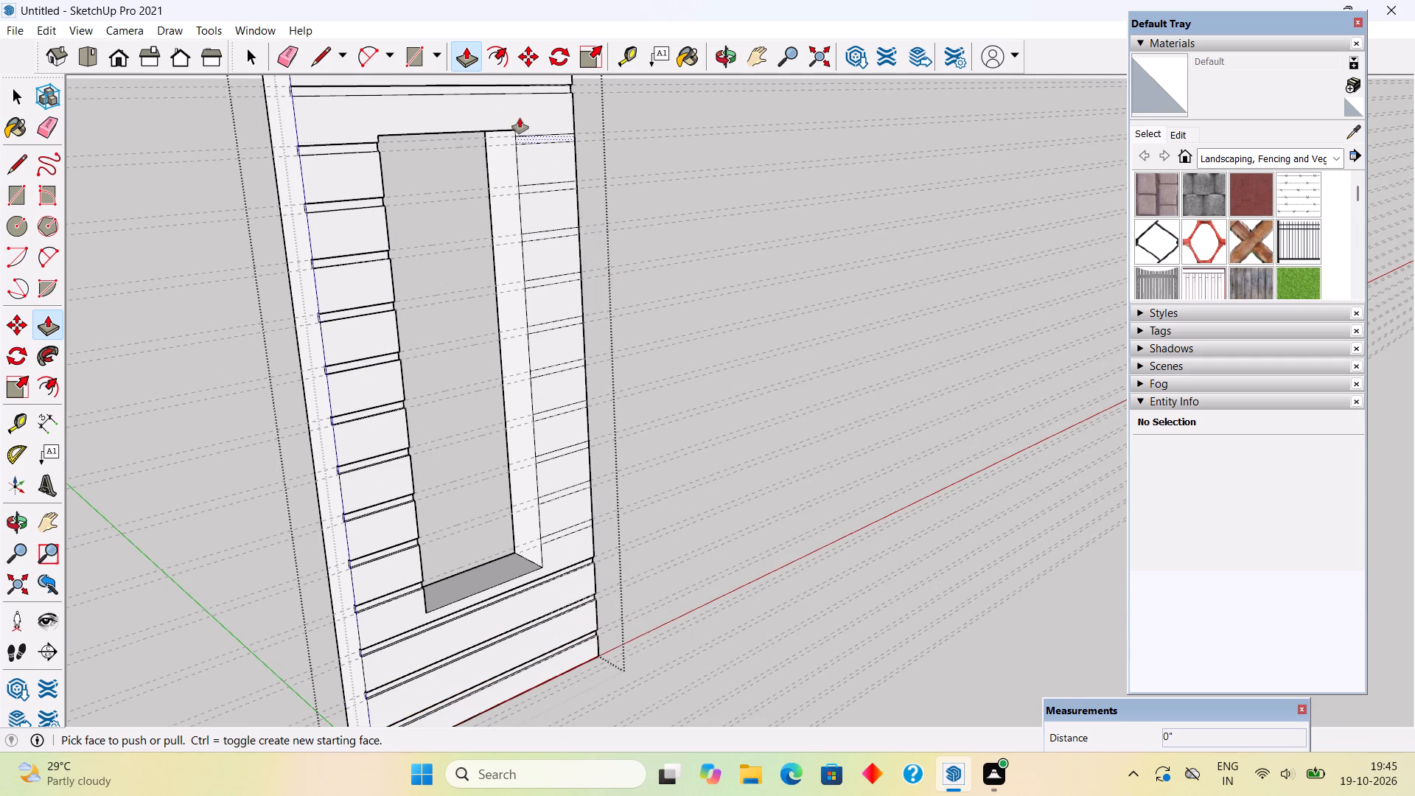
{"action": "scroll", "coordinate": [520, 118], "scroll_direction": "up", "scroll_amount": 9}
{"action": "double_click", "coordinate": [538, 155]}
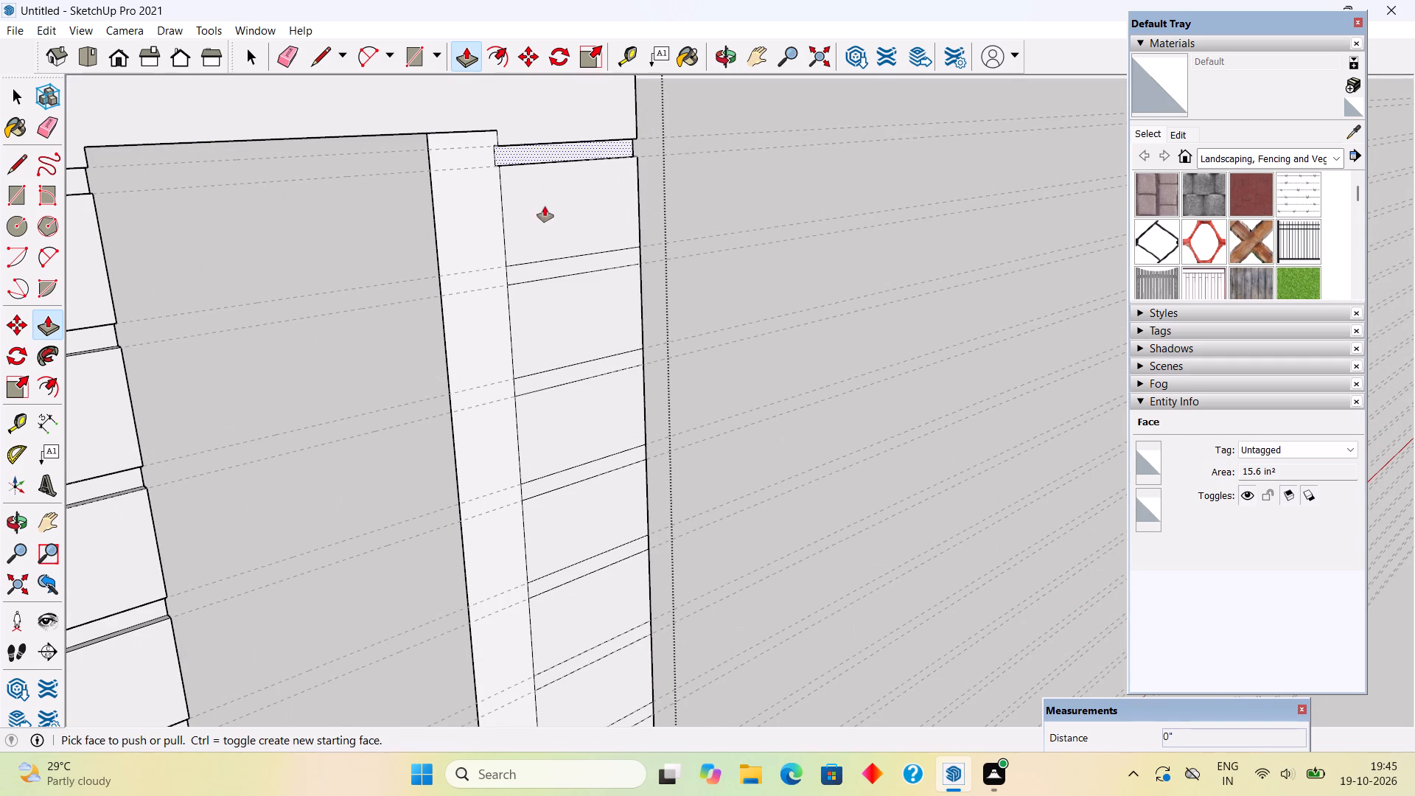
{"action": "left_click", "coordinate": [552, 269]}
{"action": "left_click", "coordinate": [552, 269]}
{"action": "double_click", "coordinate": [552, 269]}
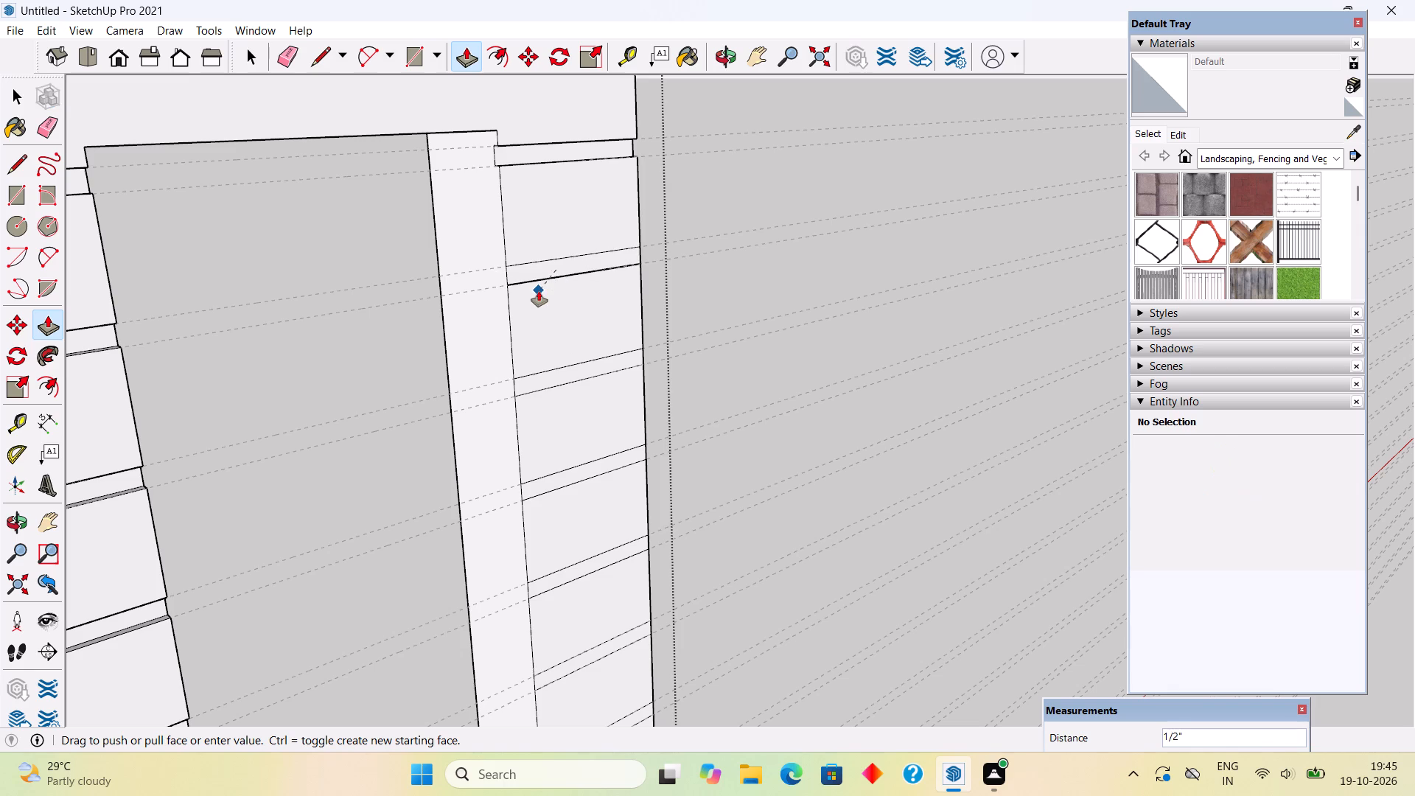
{"action": "key", "text": "space"}
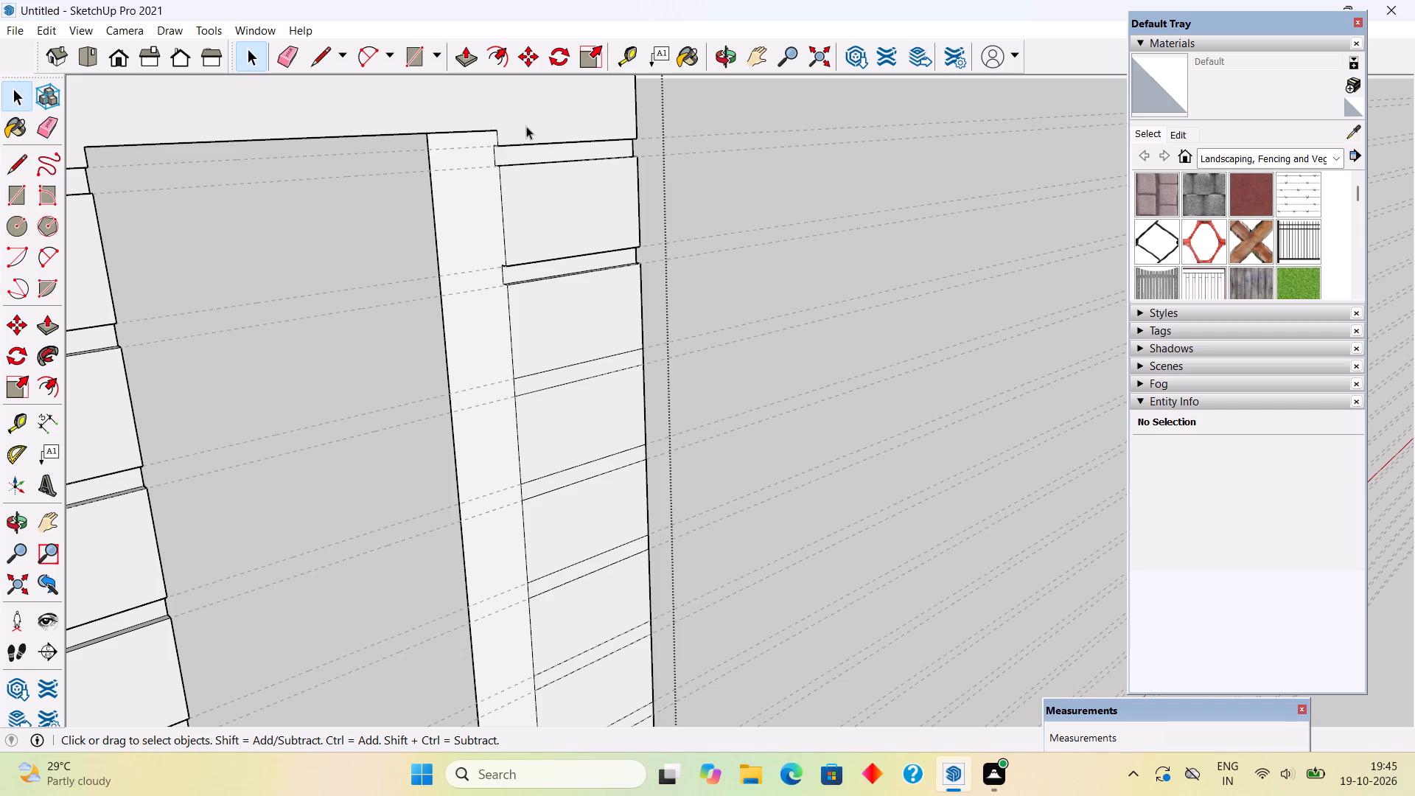
Push the third narrow strip from the top on the window opening's right side inward by 0.5" with Push/Pull.
{"action": "key", "text": "p"}
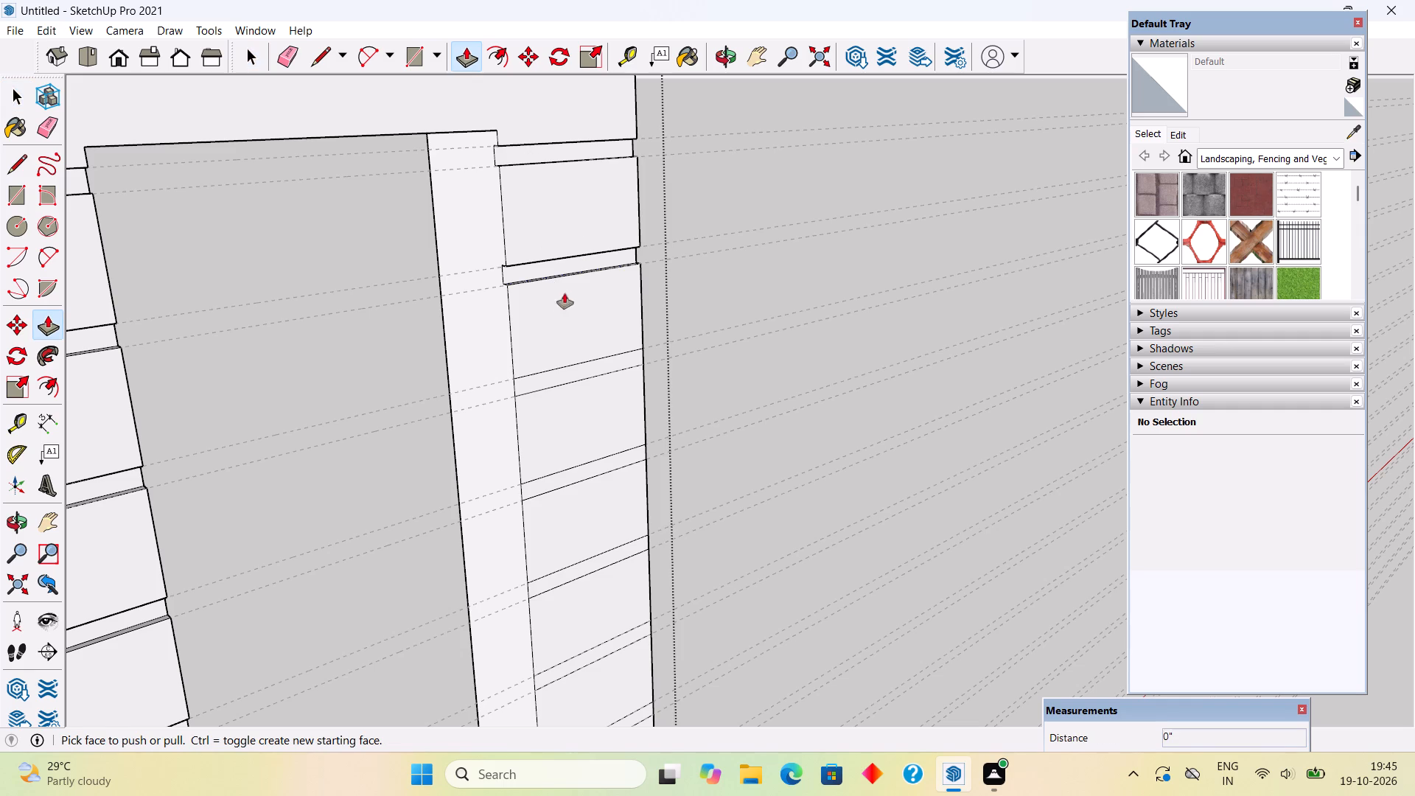
{"action": "left_click", "coordinate": [544, 387]}
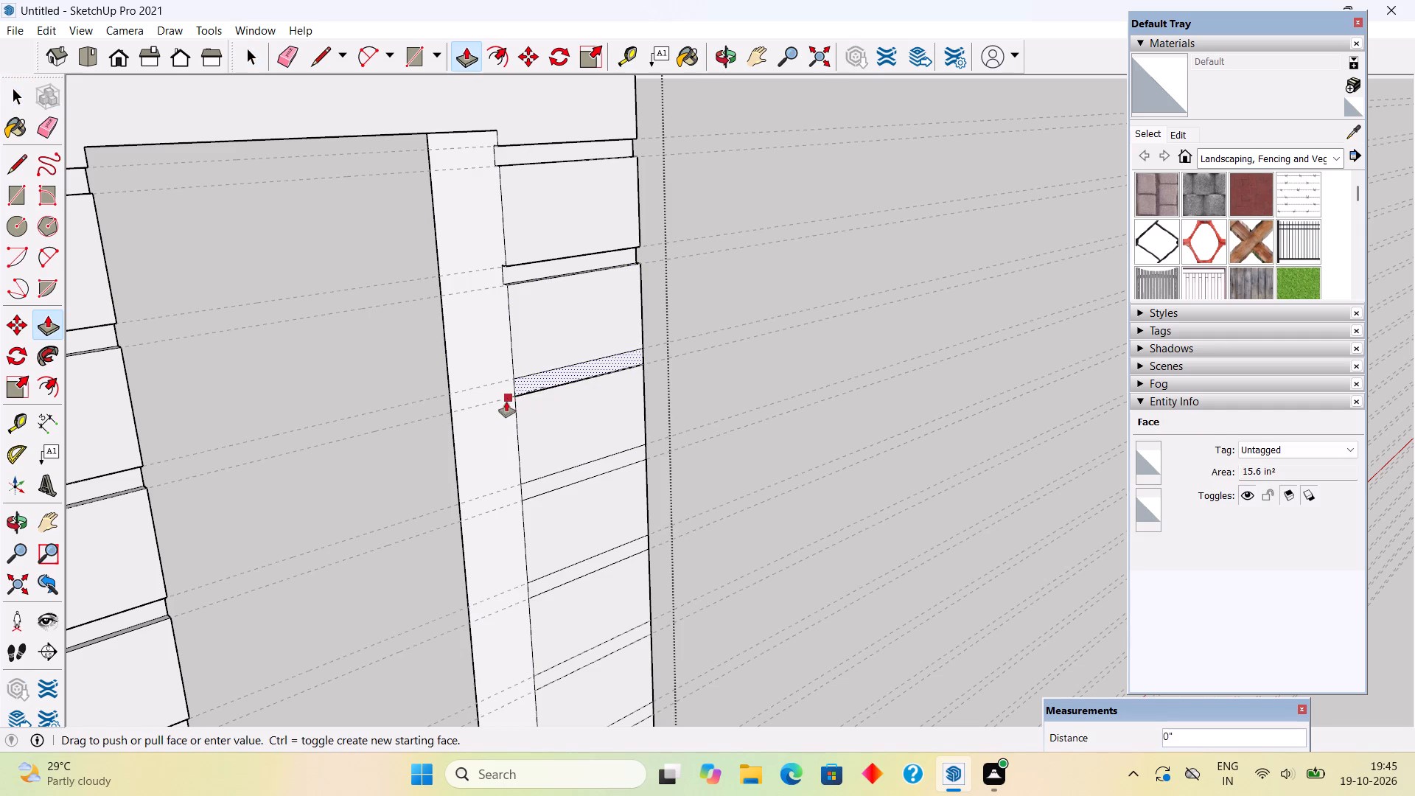
{"action": "type", "text": ".5\""}
{"action": "key", "text": "Return"}
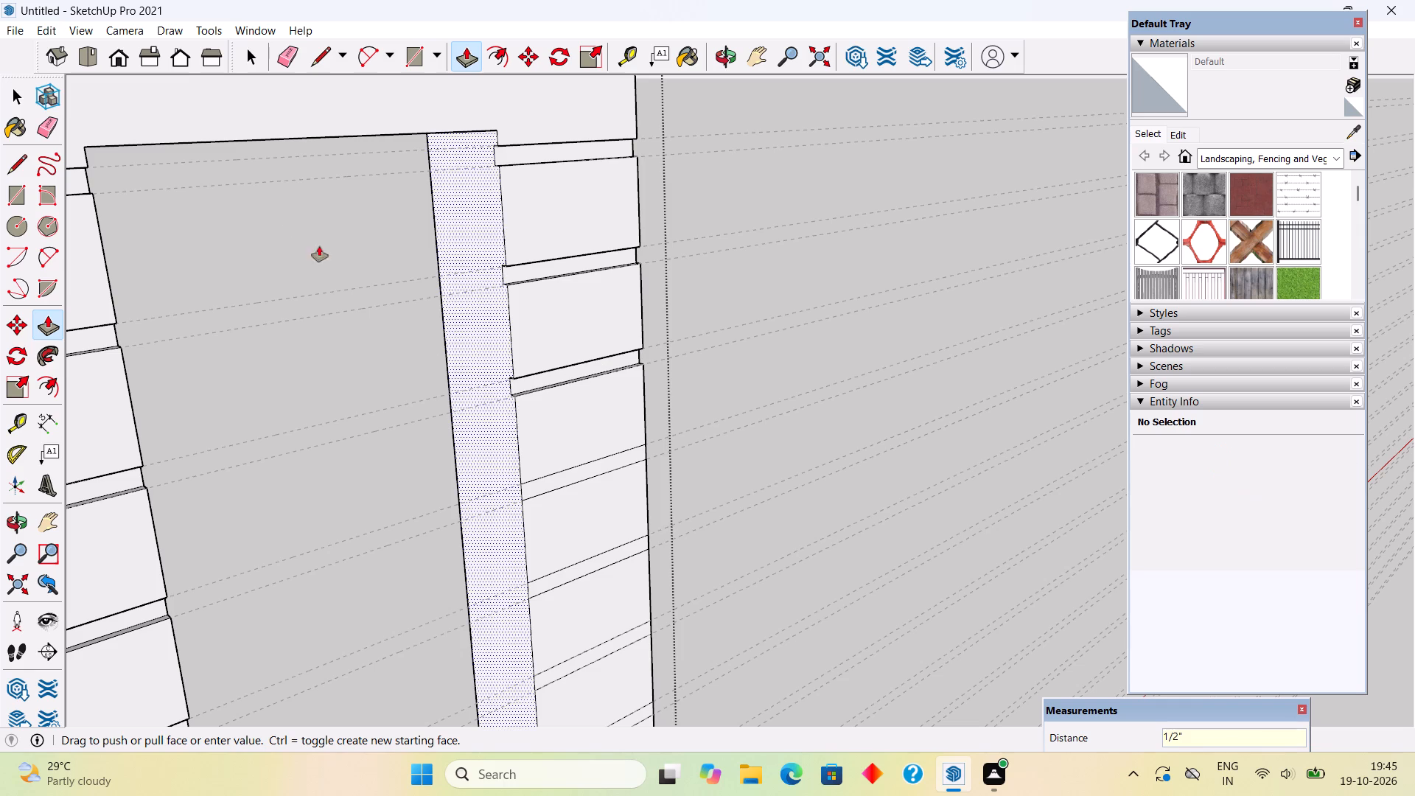
Repeat the 0.5" recess on the remaining seven narrow strips on the right side of the window opening, down to the sill.
{"action": "scroll", "coordinate": [293, 211], "scroll_direction": "down", "scroll_amount": 5}
{"action": "scroll", "coordinate": [483, 382], "scroll_direction": "down", "scroll_amount": 4}
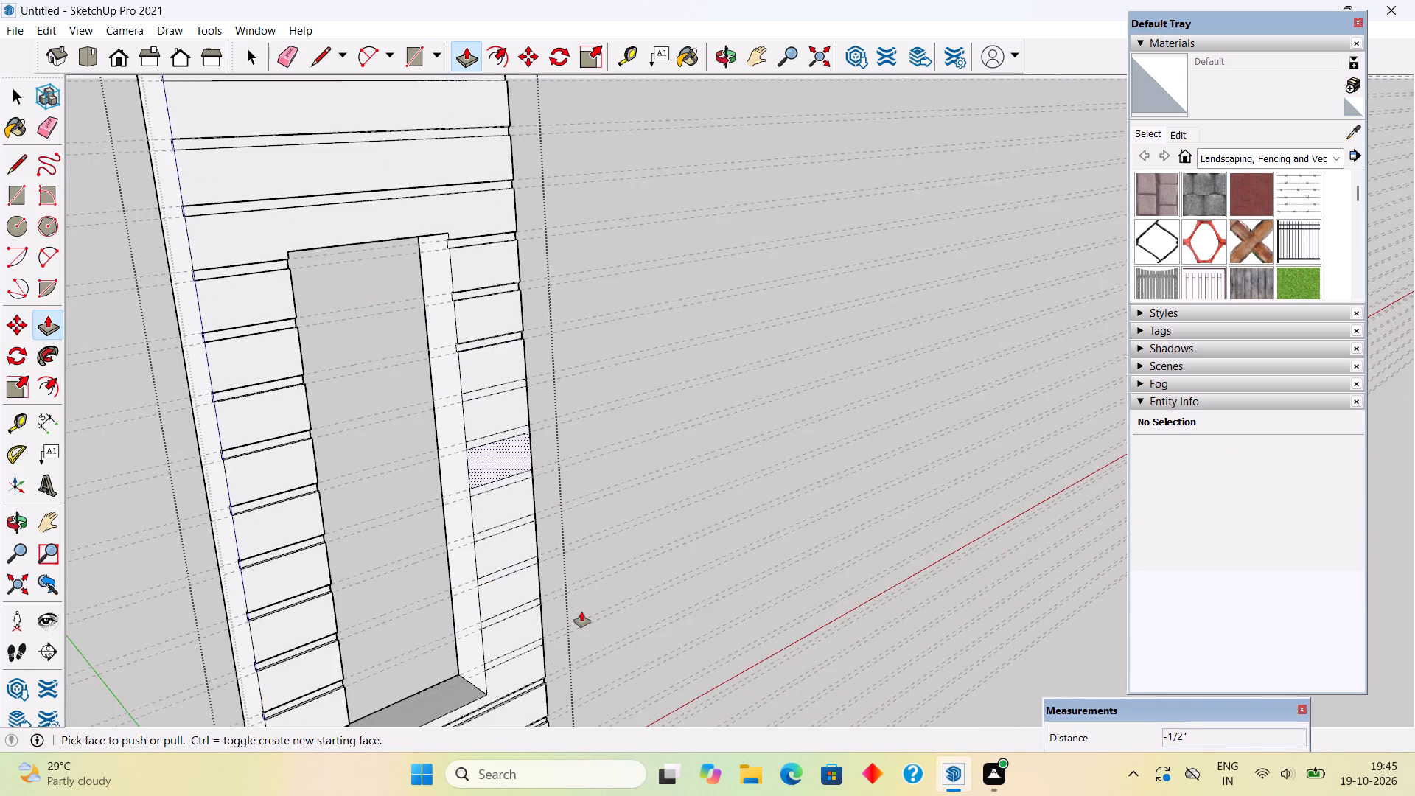
{"action": "scroll", "coordinate": [492, 654], "scroll_direction": "up", "scroll_amount": 7}
{"action": "scroll", "coordinate": [492, 654], "scroll_direction": "down", "scroll_amount": 3}
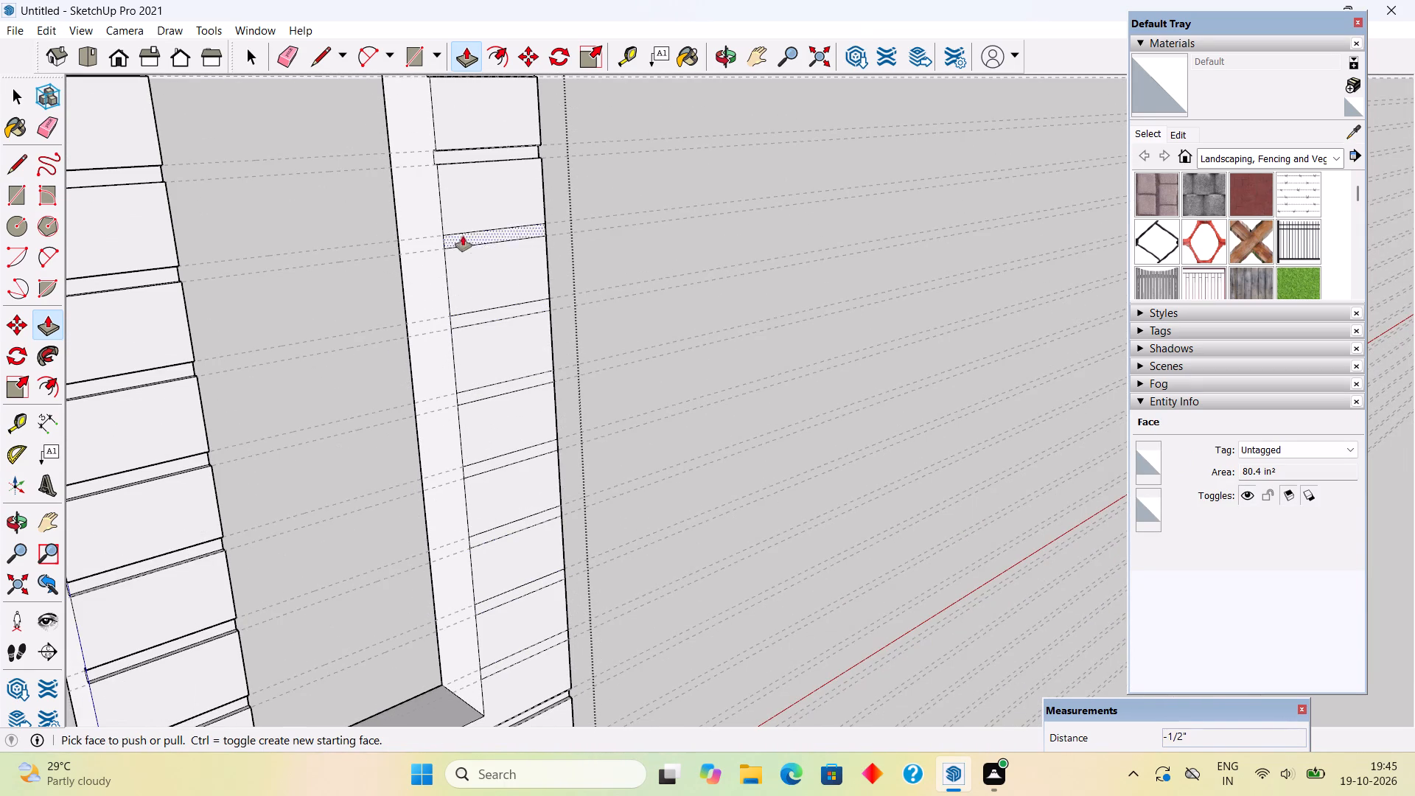
{"action": "double_click", "coordinate": [460, 240]}
{"action": "double_click", "coordinate": [489, 314]}
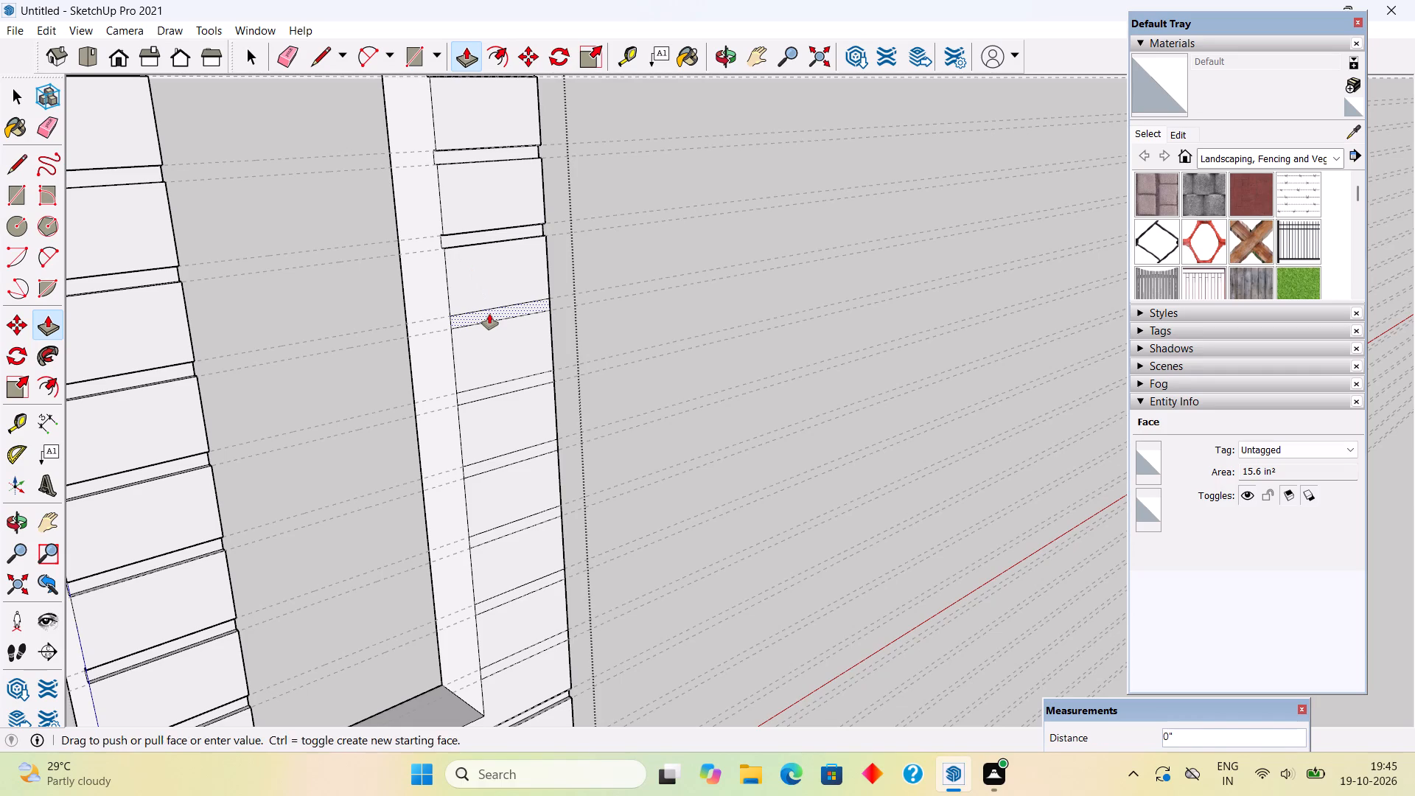
{"action": "double_click", "coordinate": [511, 386]}
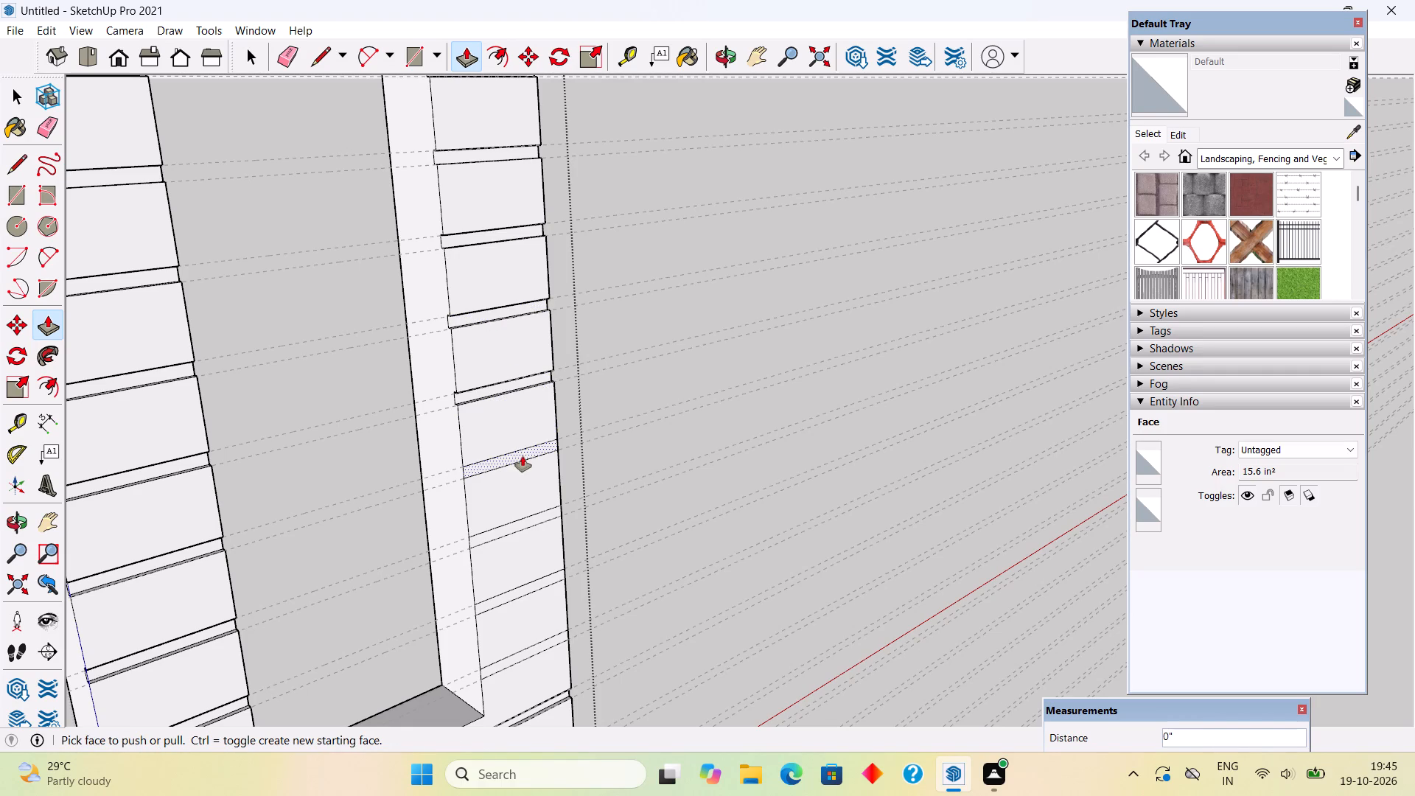
{"action": "double_click", "coordinate": [523, 456]}
{"action": "double_click", "coordinate": [530, 524]}
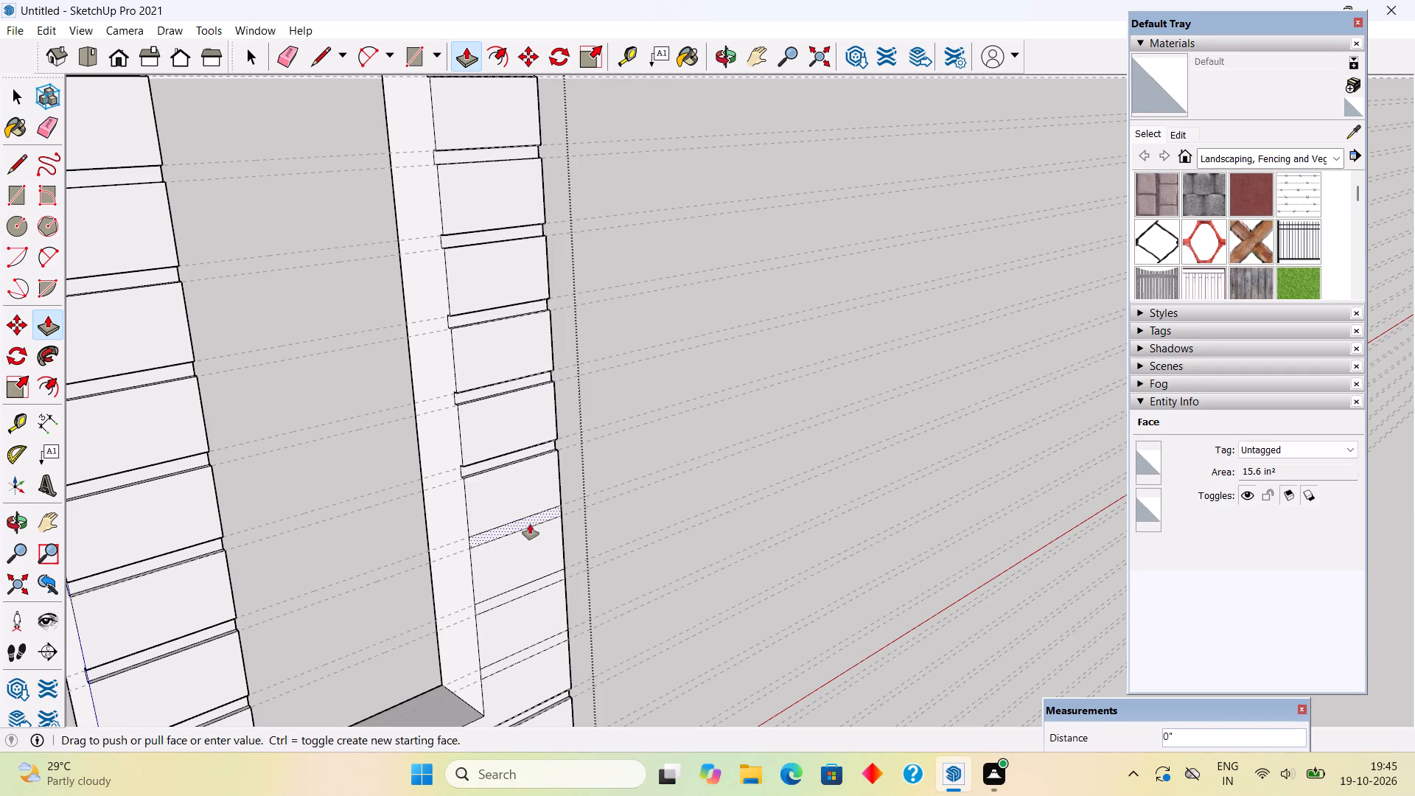
{"action": "double_click", "coordinate": [542, 580]}
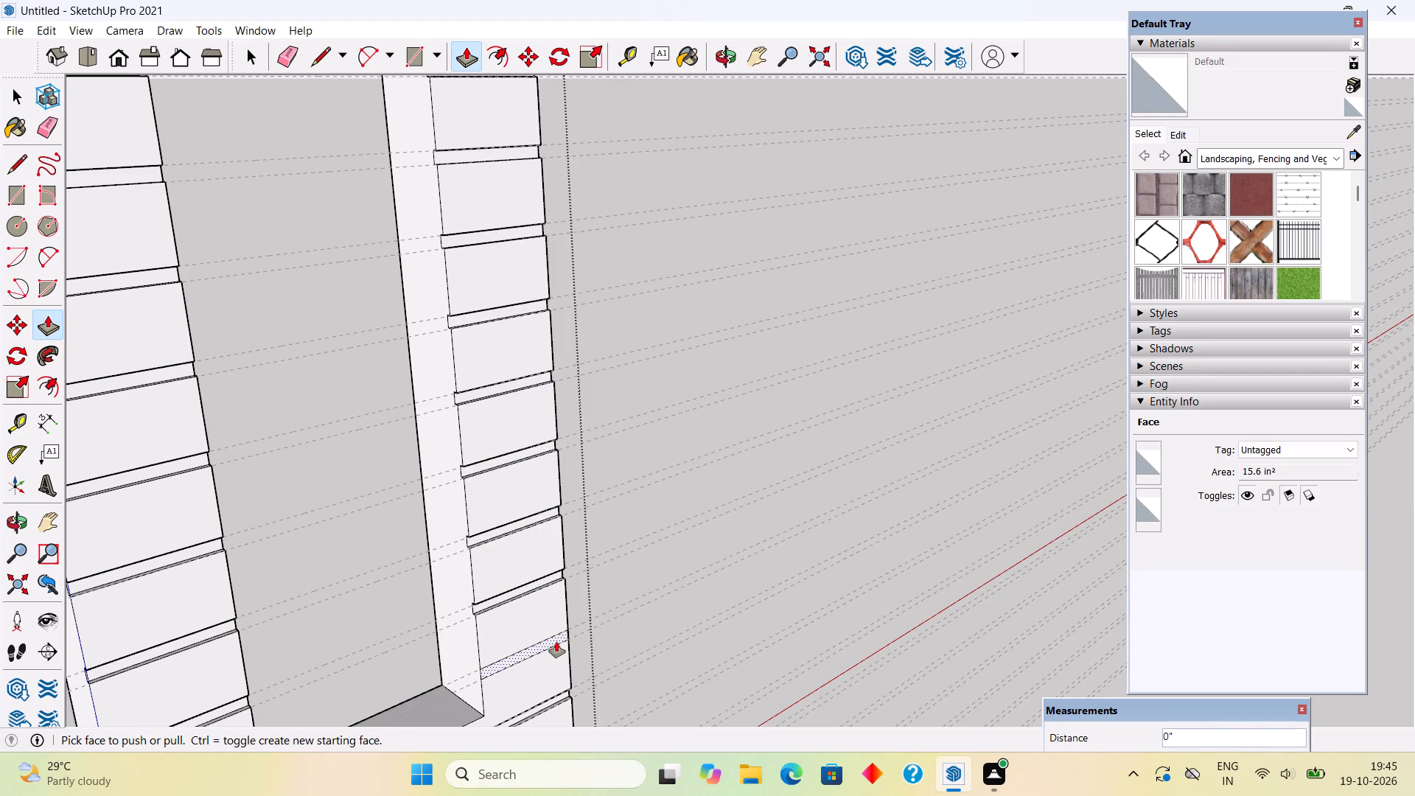
{"action": "left_click", "coordinate": [556, 642]}
{"action": "left_click", "coordinate": [556, 643]}
{"action": "scroll", "coordinate": [550, 631], "scroll_direction": "down", "scroll_amount": 18}
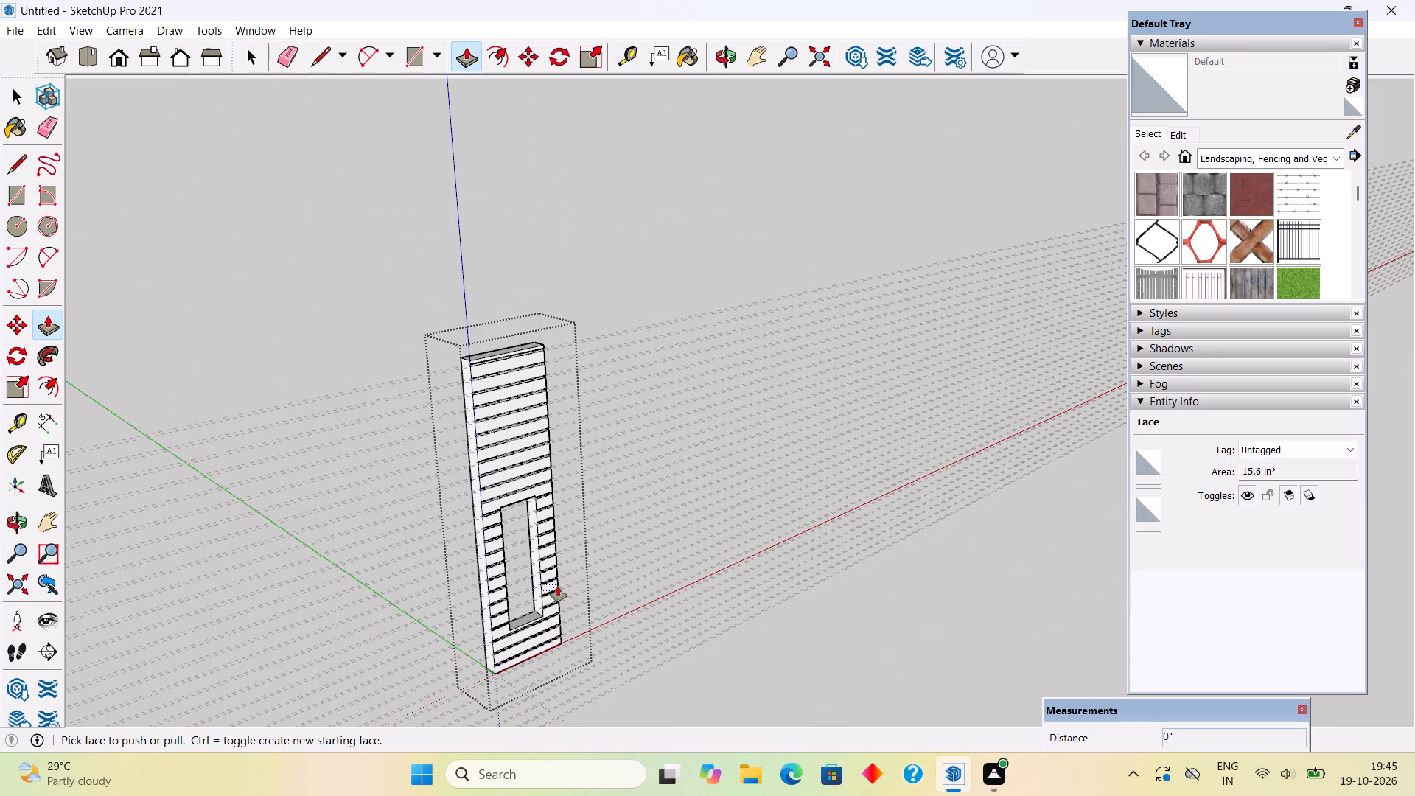
{"action": "key", "text": "space"}
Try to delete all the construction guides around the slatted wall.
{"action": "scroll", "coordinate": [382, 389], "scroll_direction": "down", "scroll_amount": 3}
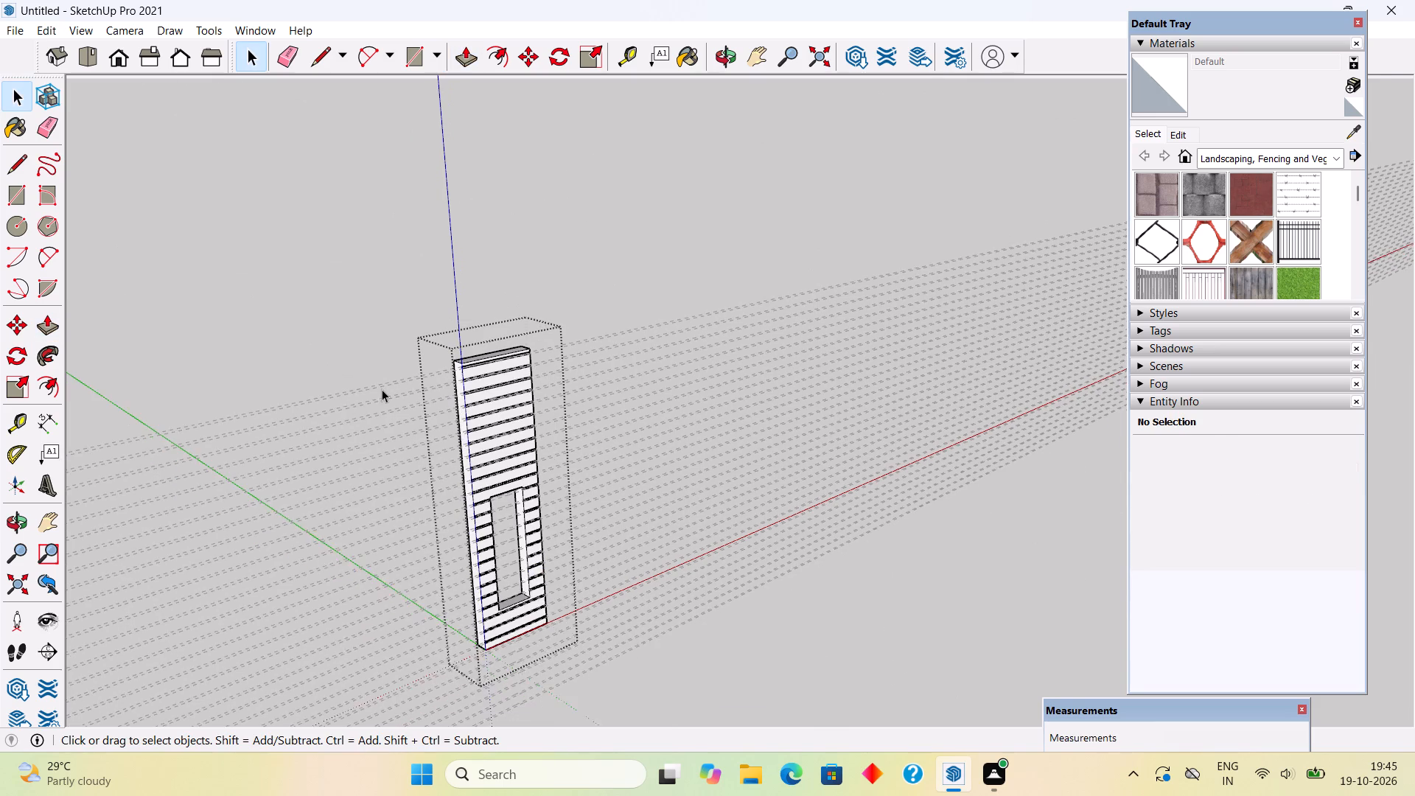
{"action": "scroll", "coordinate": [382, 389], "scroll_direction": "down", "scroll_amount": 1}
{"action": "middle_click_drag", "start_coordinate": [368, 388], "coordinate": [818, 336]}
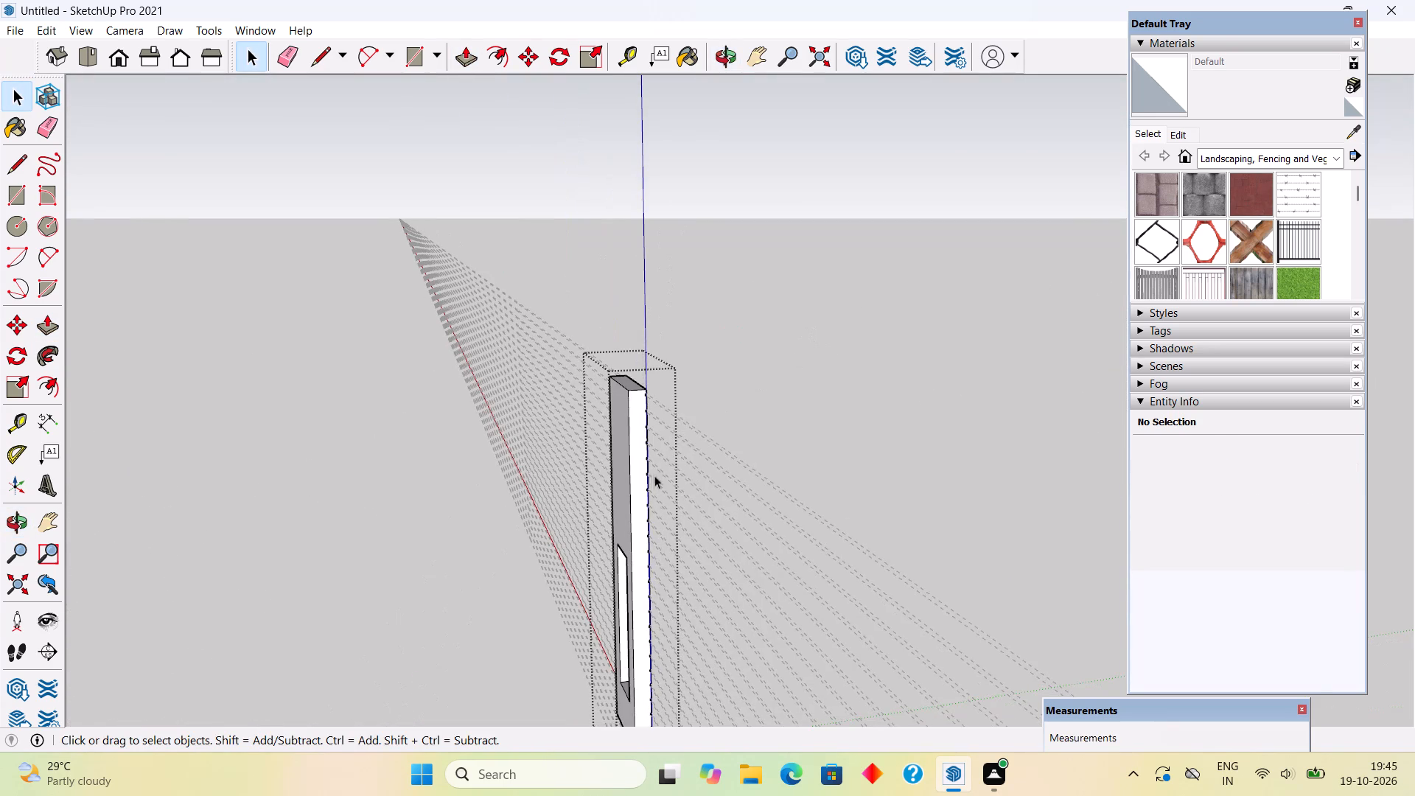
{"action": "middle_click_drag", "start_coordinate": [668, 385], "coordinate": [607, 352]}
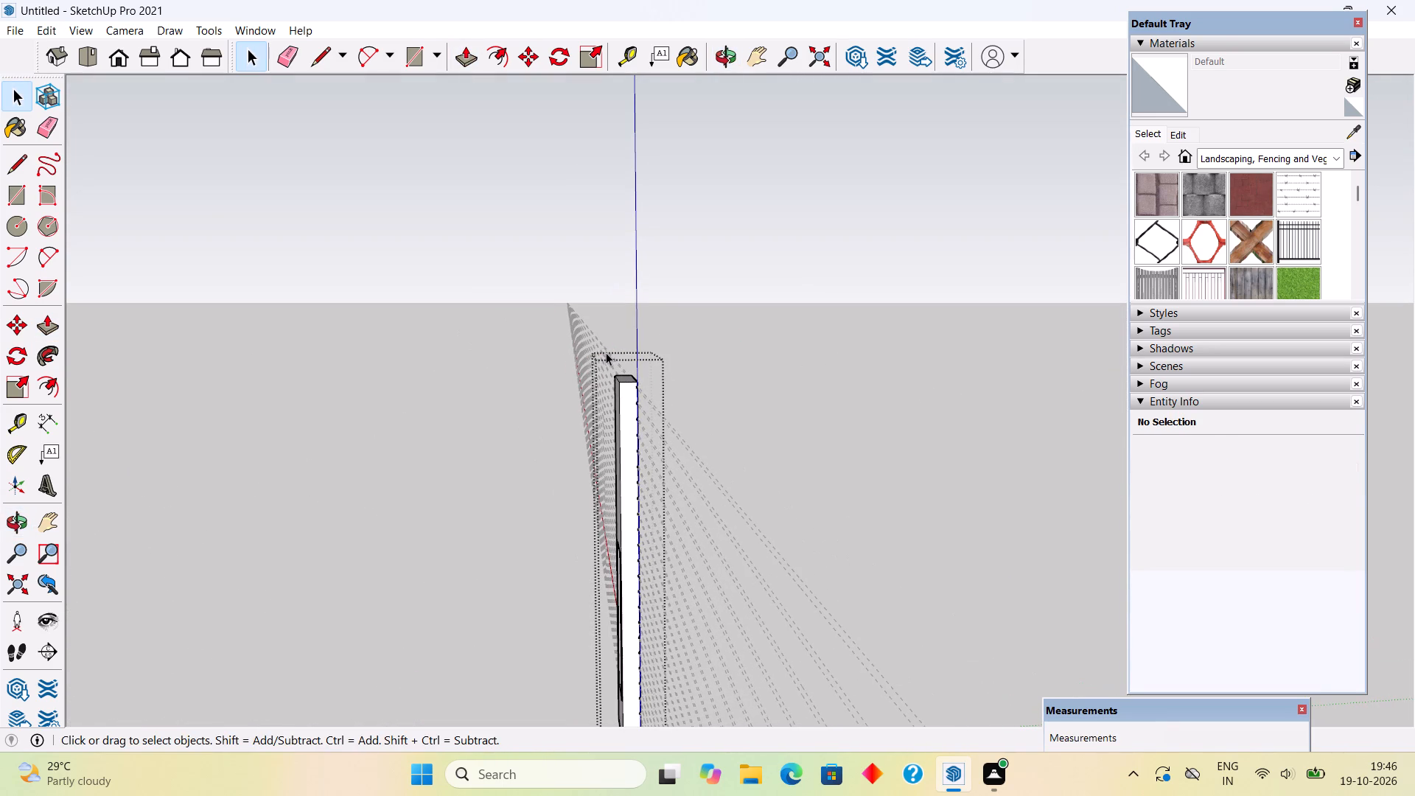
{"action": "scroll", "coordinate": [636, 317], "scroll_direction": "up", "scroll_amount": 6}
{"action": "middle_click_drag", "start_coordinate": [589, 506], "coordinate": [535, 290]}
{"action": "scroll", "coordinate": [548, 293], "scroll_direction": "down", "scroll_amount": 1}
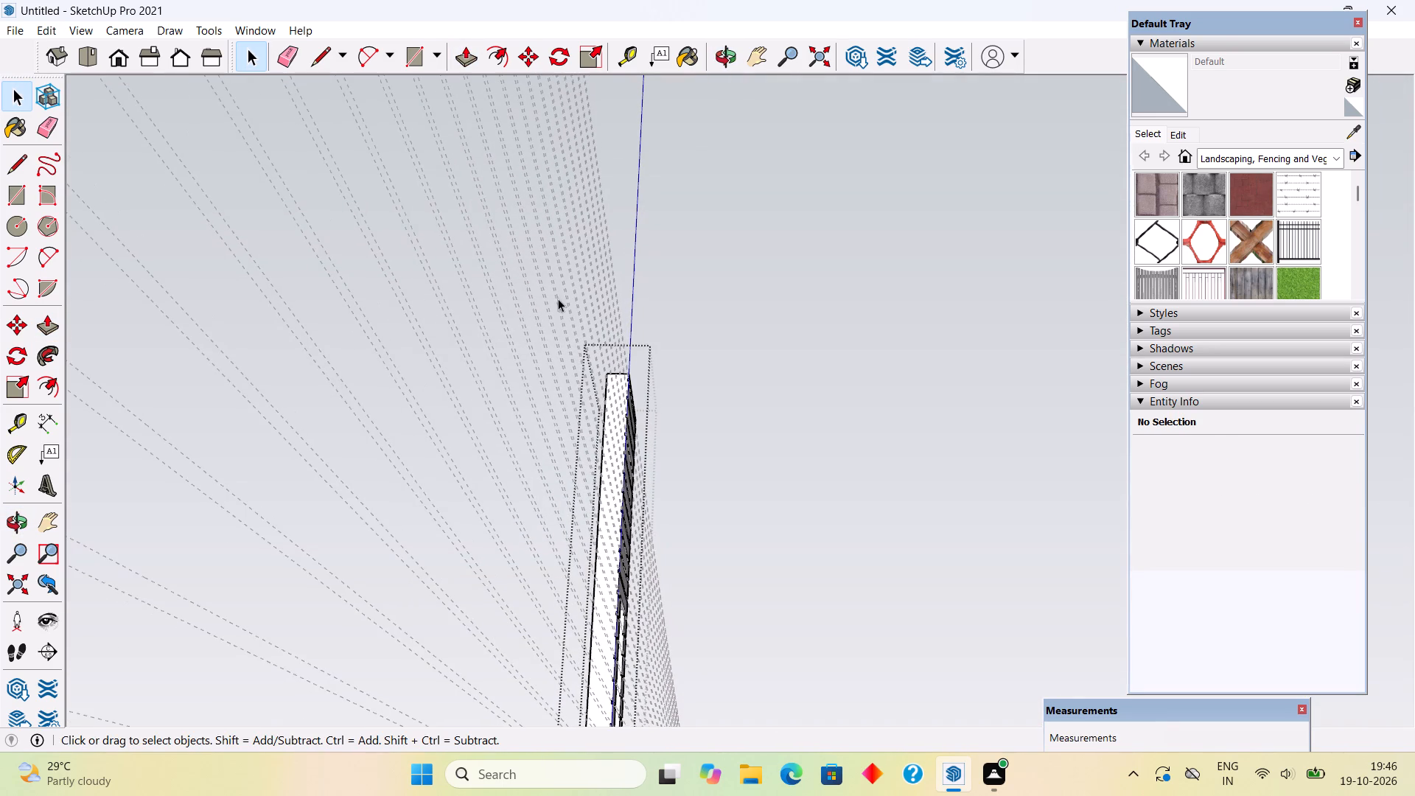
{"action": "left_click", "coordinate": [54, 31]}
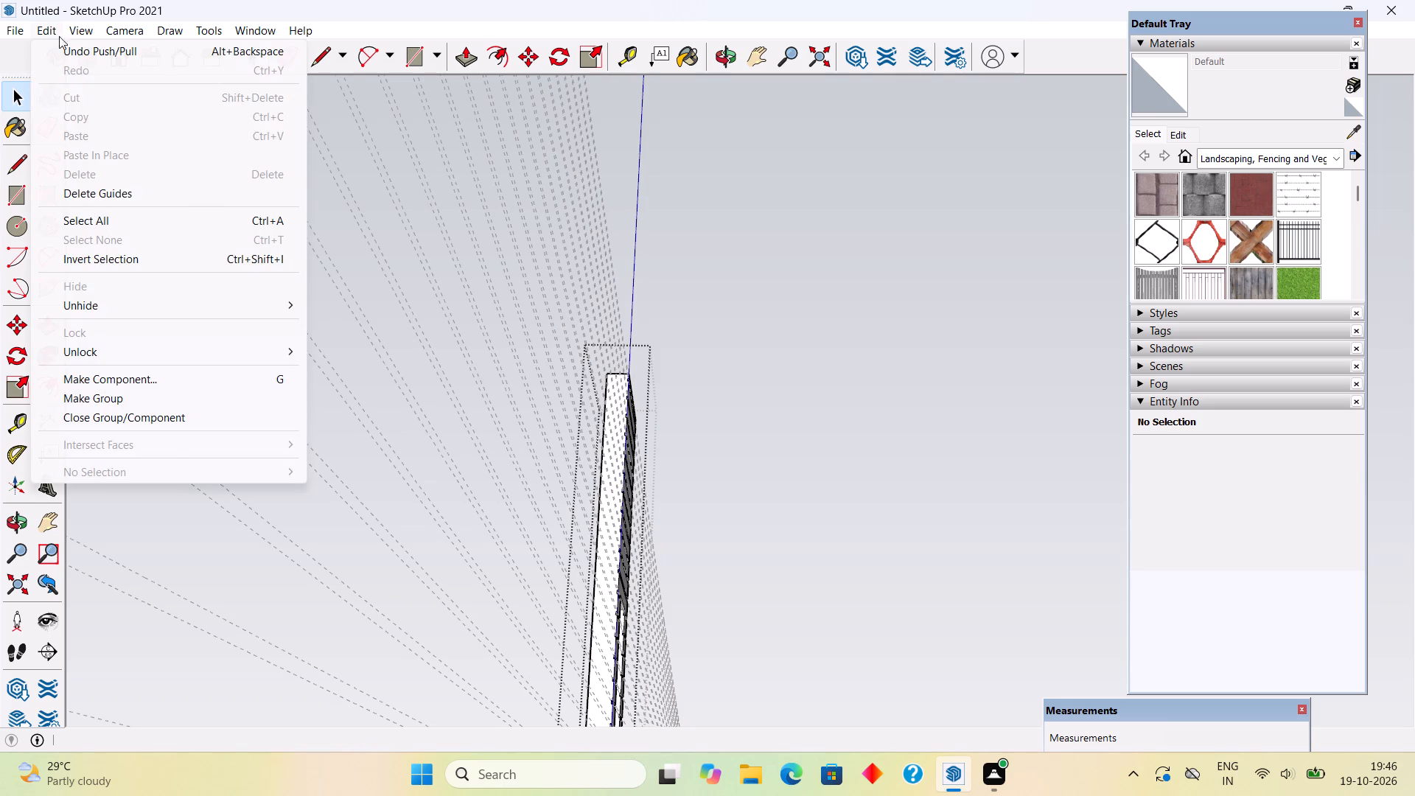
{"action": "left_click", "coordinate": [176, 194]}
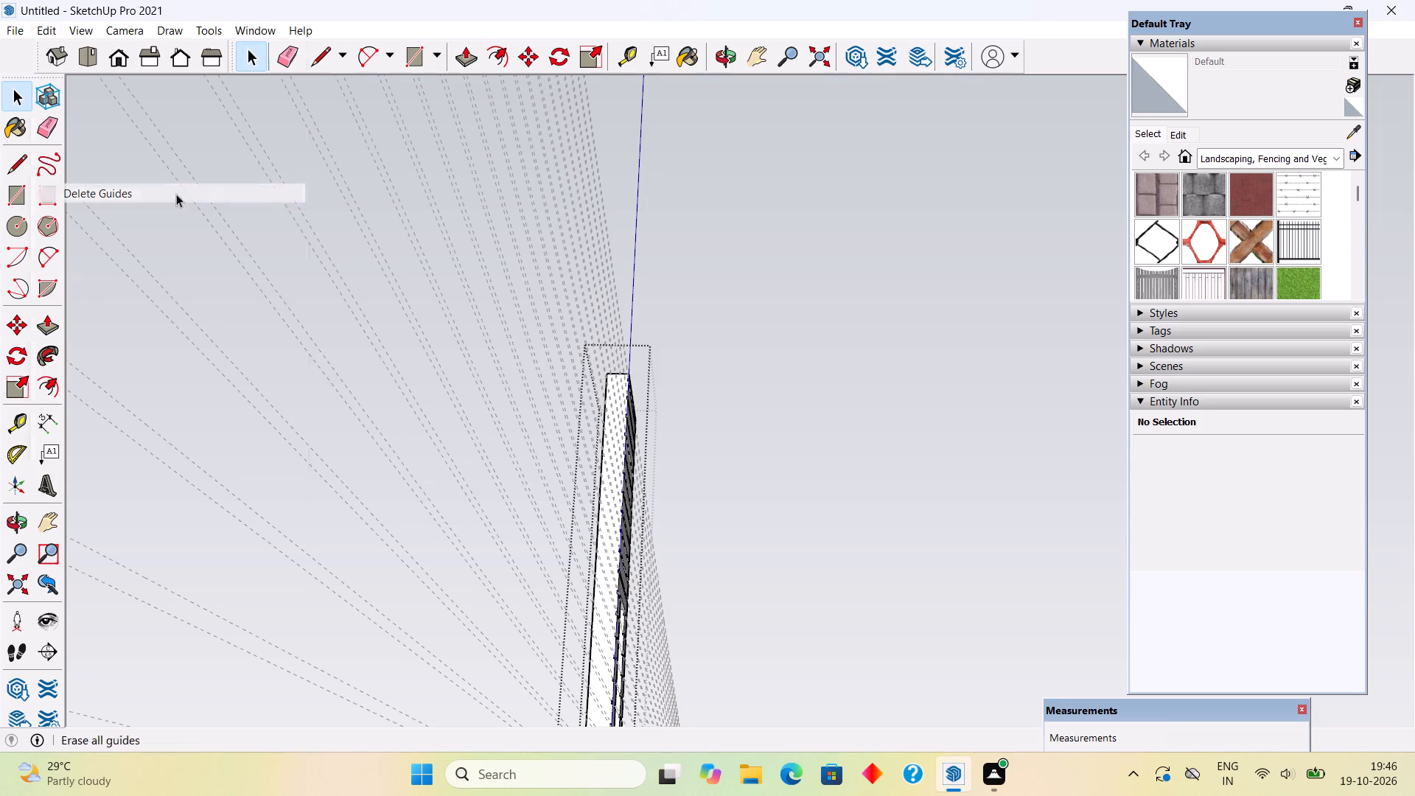
Close the slatted wall's group to return to the surrounding model.
{"action": "left_click", "coordinate": [1044, 259]}
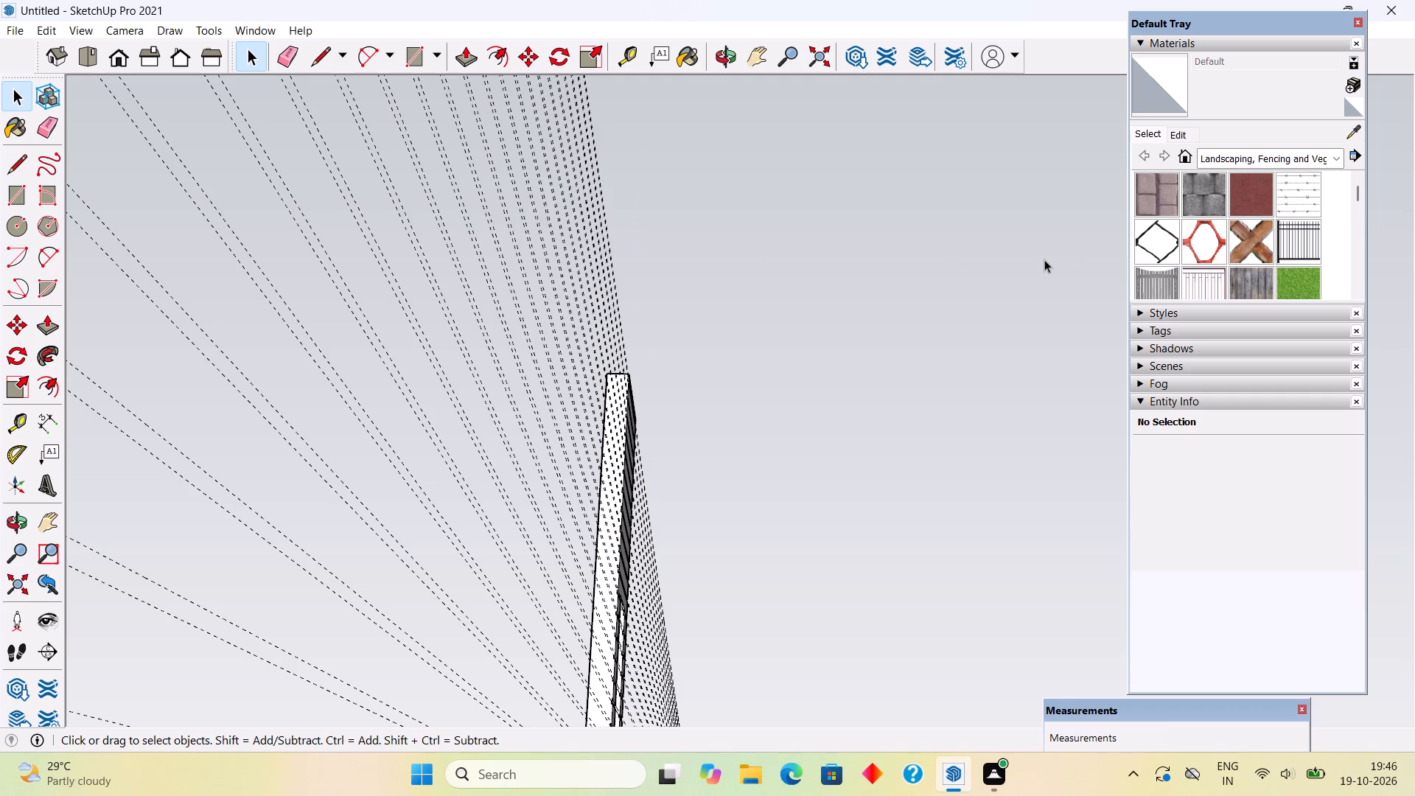
{"action": "middle_click_drag", "start_coordinate": [731, 341], "coordinate": [808, 516]}
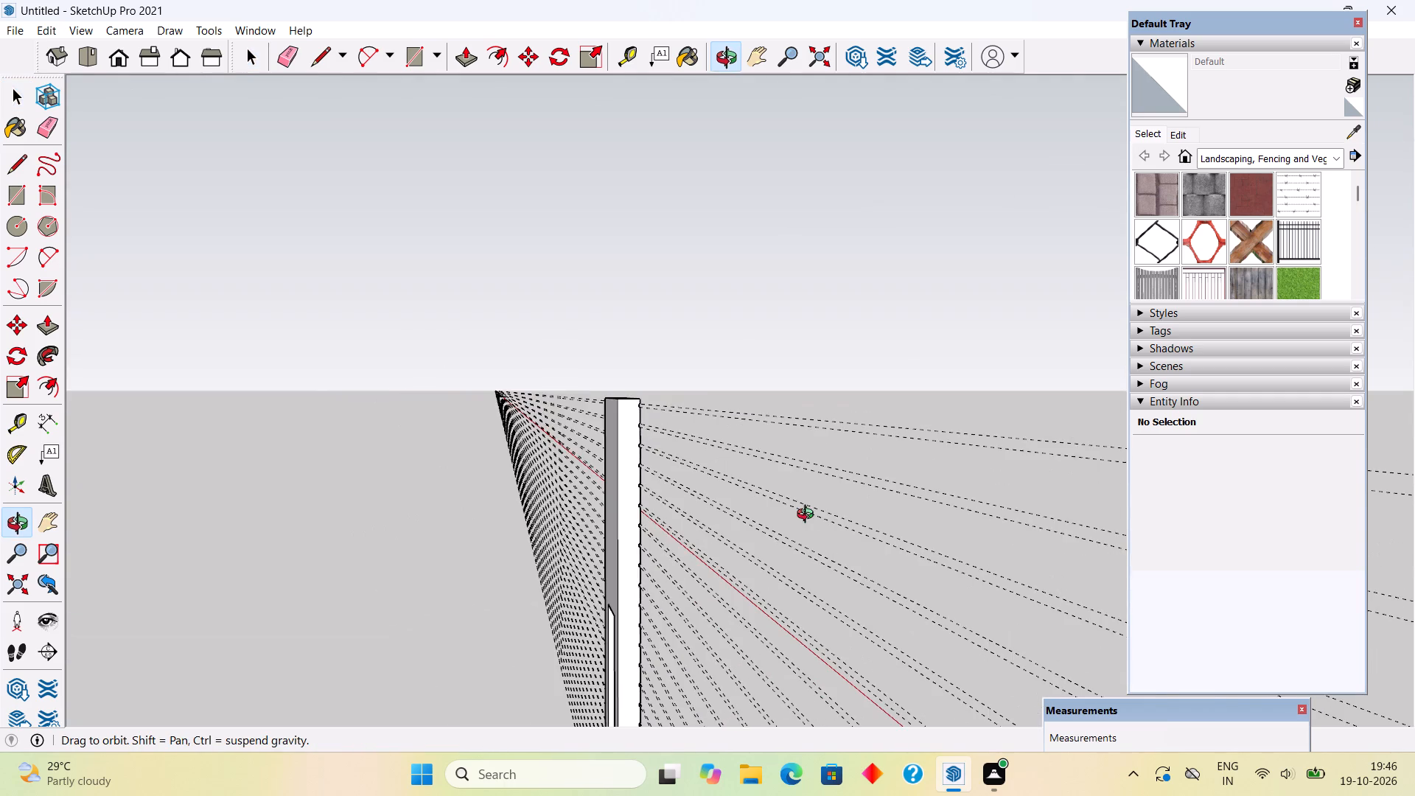
{"action": "middle_click_drag", "start_coordinate": [808, 516], "coordinate": [806, 504]}
{"action": "scroll", "coordinate": [584, 421], "scroll_direction": "up", "scroll_amount": 5}
{"action": "middle_click_drag", "start_coordinate": [937, 449], "coordinate": [867, 459]}
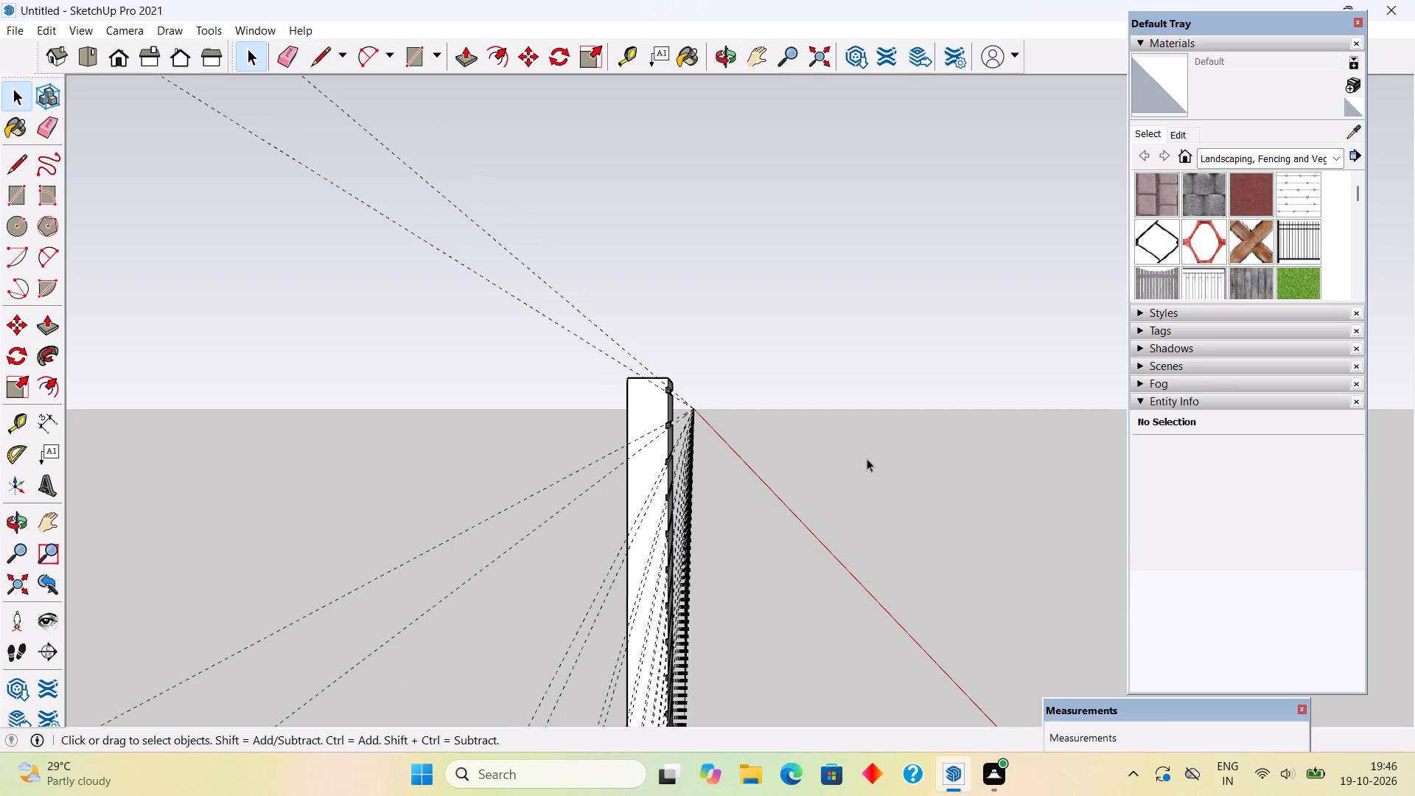
Delete all the construction guides around the slatted wall.
{"action": "scroll", "coordinate": [867, 458], "scroll_direction": "up", "scroll_amount": 3}
{"action": "scroll", "coordinate": [867, 458], "scroll_direction": "down", "scroll_amount": 2}
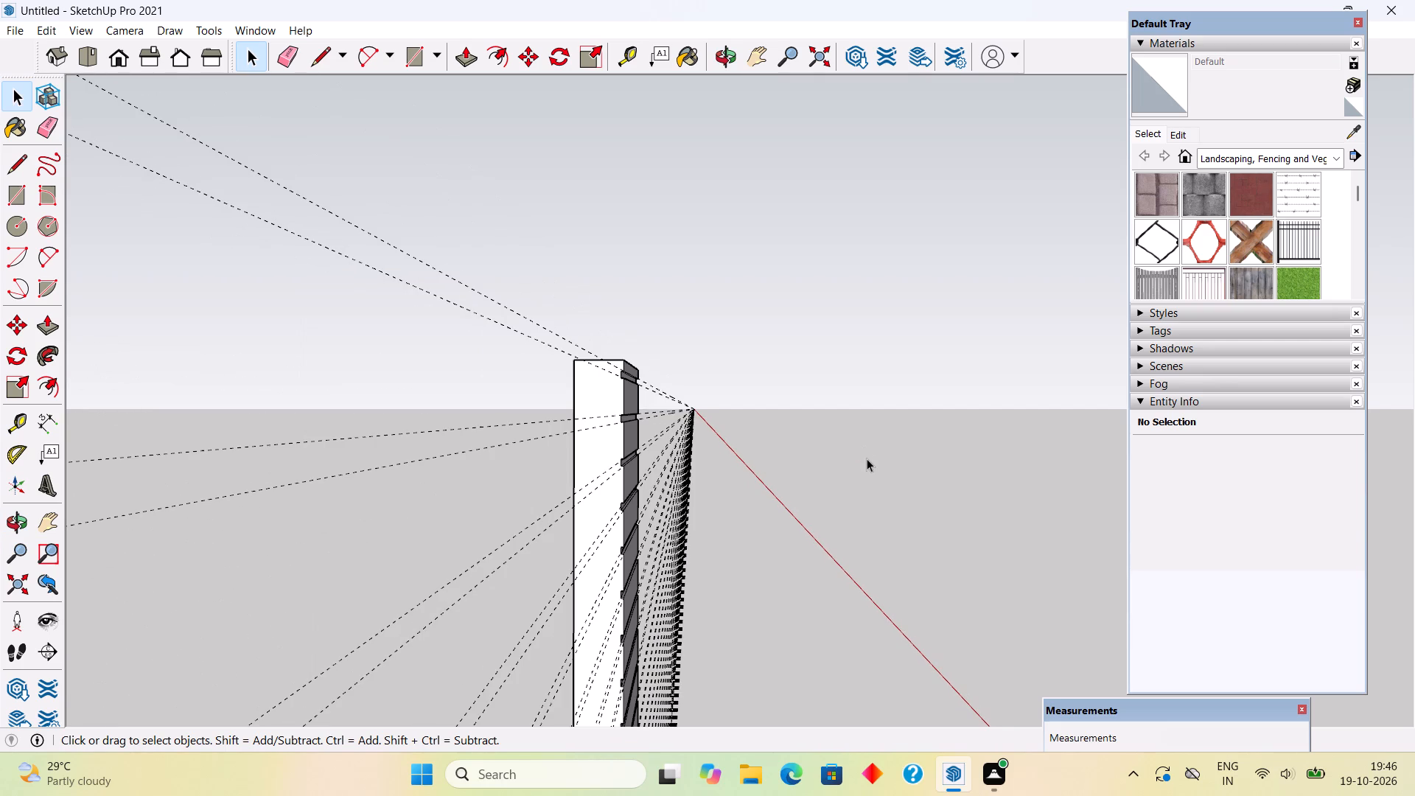
{"action": "middle_click_drag", "start_coordinate": [647, 427], "coordinate": [749, 430]}
{"action": "scroll", "coordinate": [656, 385], "scroll_direction": "up", "scroll_amount": 5}
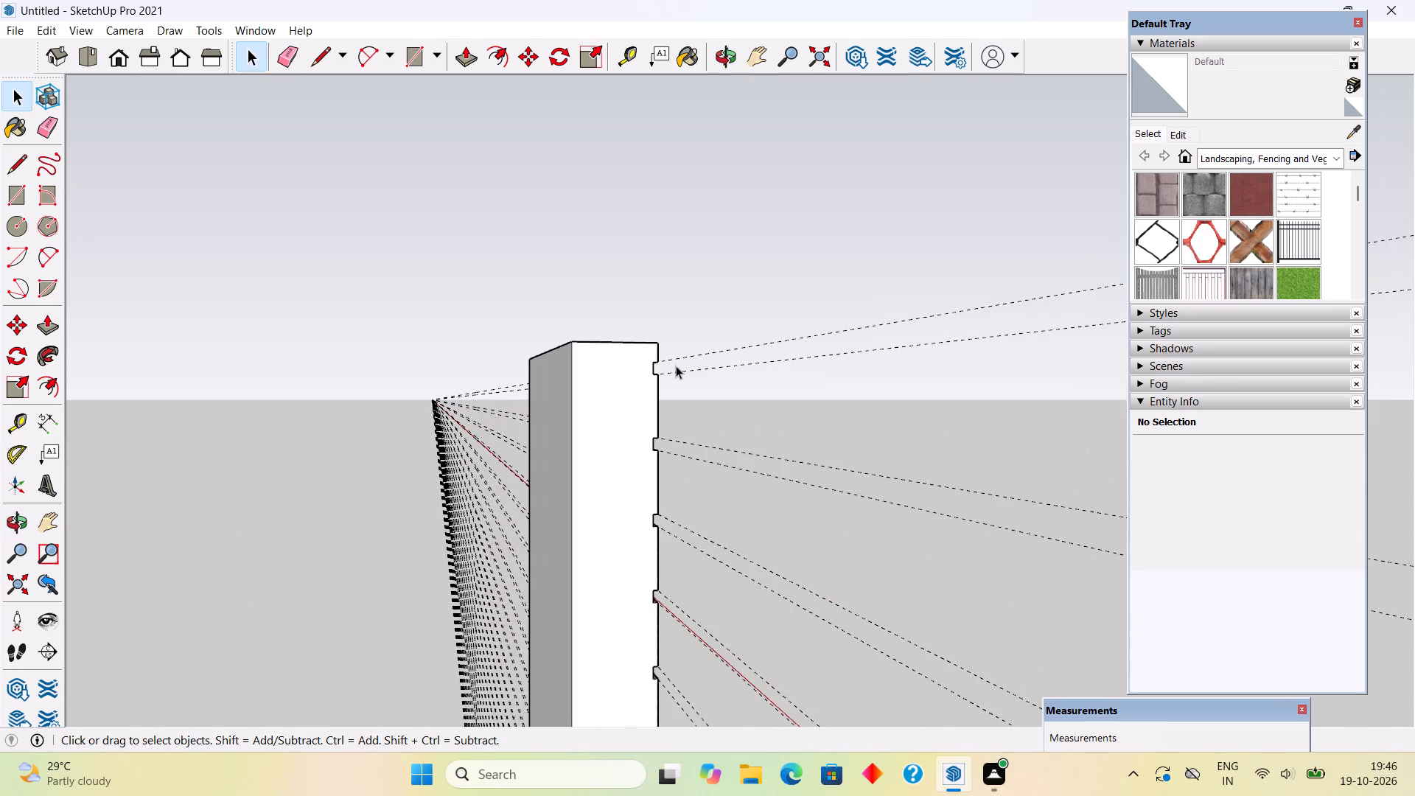
{"action": "scroll", "coordinate": [674, 364], "scroll_direction": "up", "scroll_amount": 3}
{"action": "middle_click_drag", "start_coordinate": [666, 371], "coordinate": [654, 394]}
{"action": "middle_click_drag", "start_coordinate": [632, 385], "coordinate": [696, 365]}
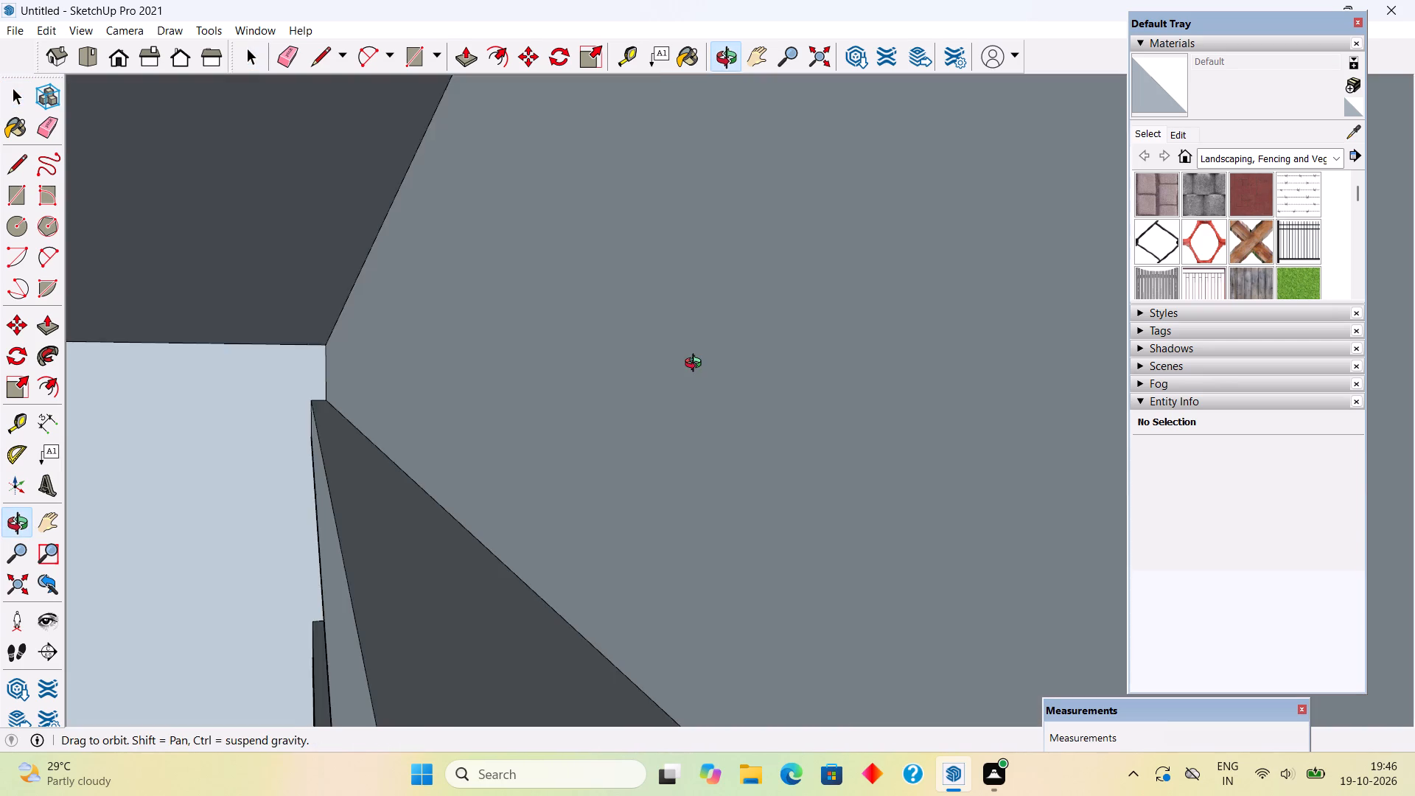
{"action": "middle_click_drag", "start_coordinate": [696, 365], "coordinate": [691, 384]}
{"action": "scroll", "coordinate": [691, 384], "scroll_direction": "down", "scroll_amount": 3}
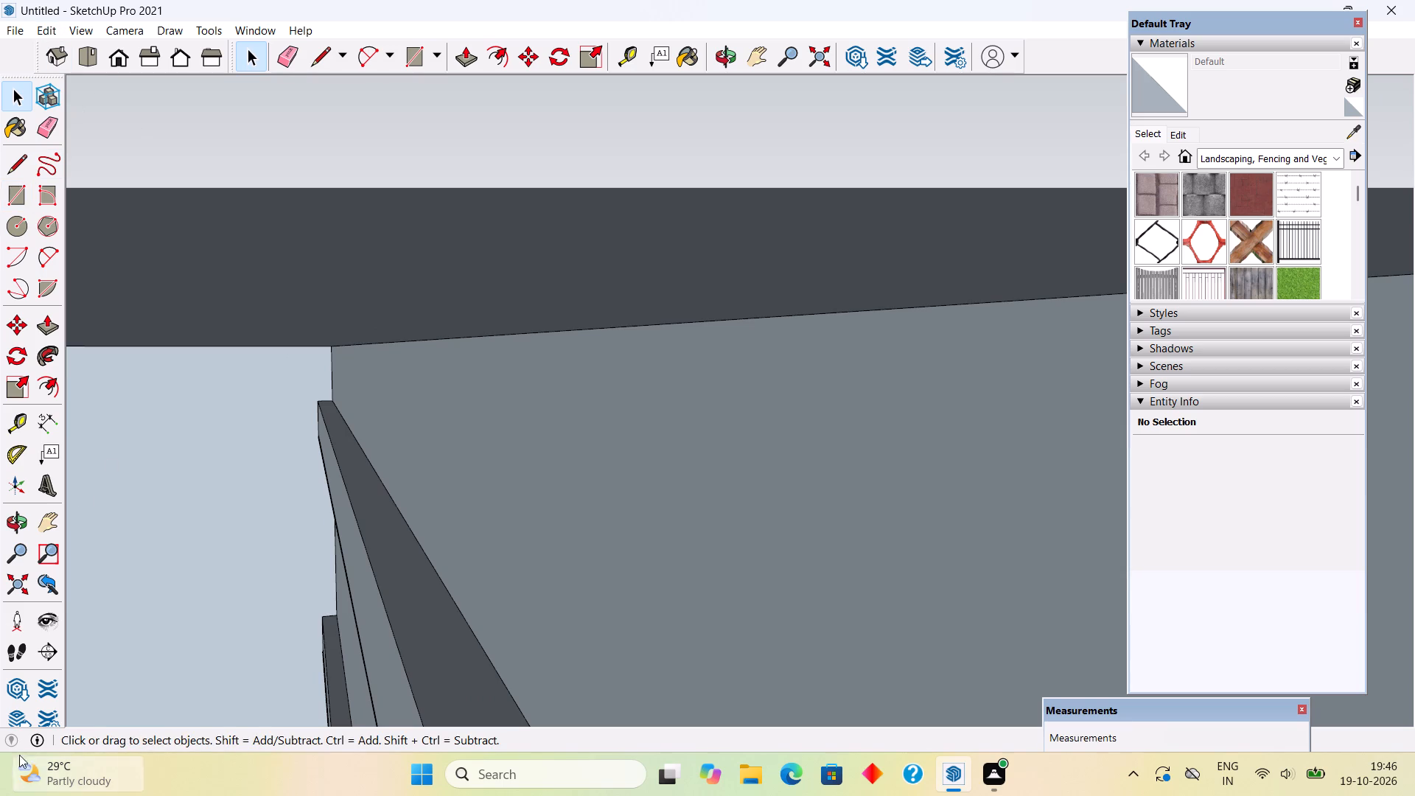
{"action": "left_click", "coordinate": [11, 583]}
{"action": "middle_click_drag", "start_coordinate": [614, 579], "coordinate": [610, 584]}
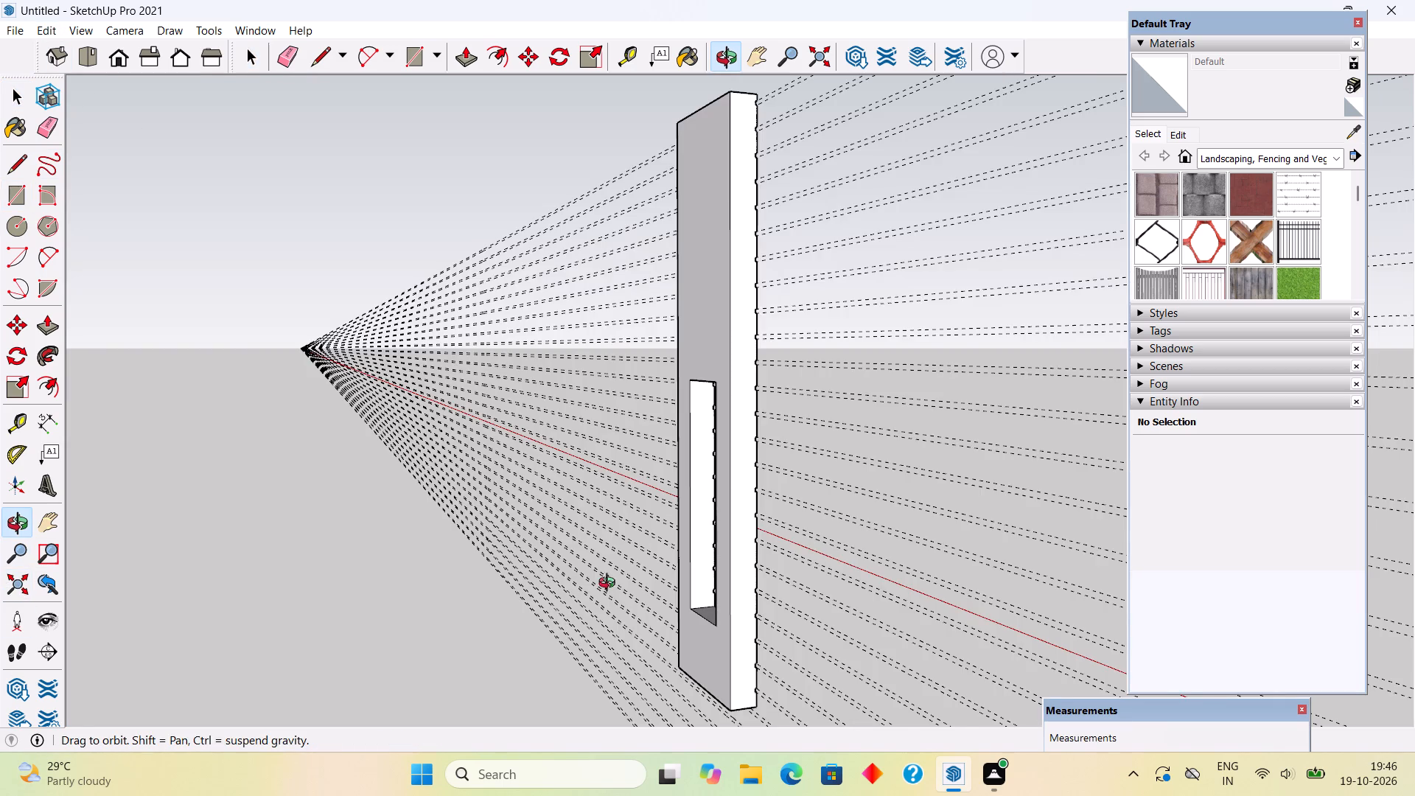
{"action": "middle_click_drag", "start_coordinate": [610, 584], "coordinate": [549, 606]}
{"action": "scroll", "coordinate": [549, 606], "scroll_direction": "down", "scroll_amount": 1}
{"action": "left_click", "coordinate": [41, 25]}
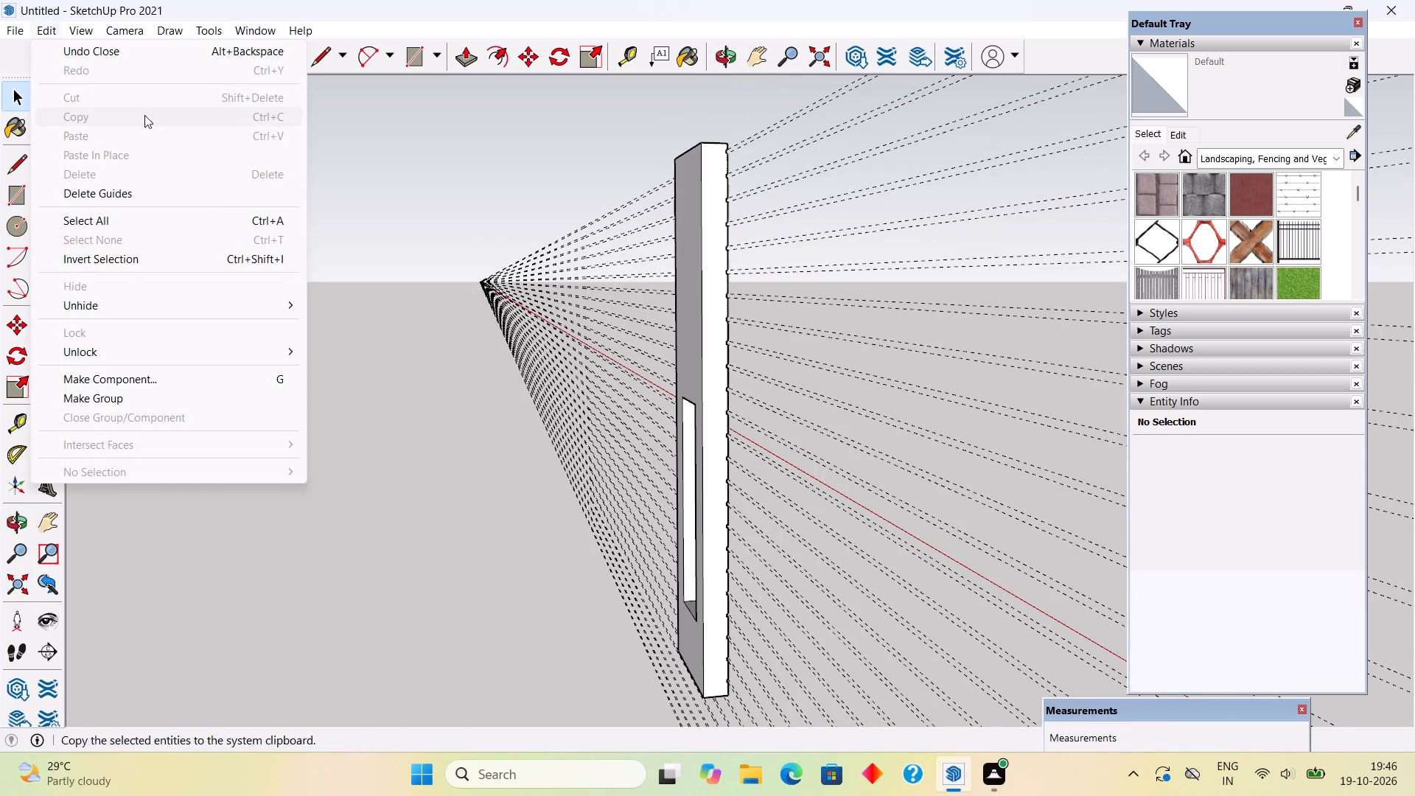
{"action": "left_click", "coordinate": [167, 198]}
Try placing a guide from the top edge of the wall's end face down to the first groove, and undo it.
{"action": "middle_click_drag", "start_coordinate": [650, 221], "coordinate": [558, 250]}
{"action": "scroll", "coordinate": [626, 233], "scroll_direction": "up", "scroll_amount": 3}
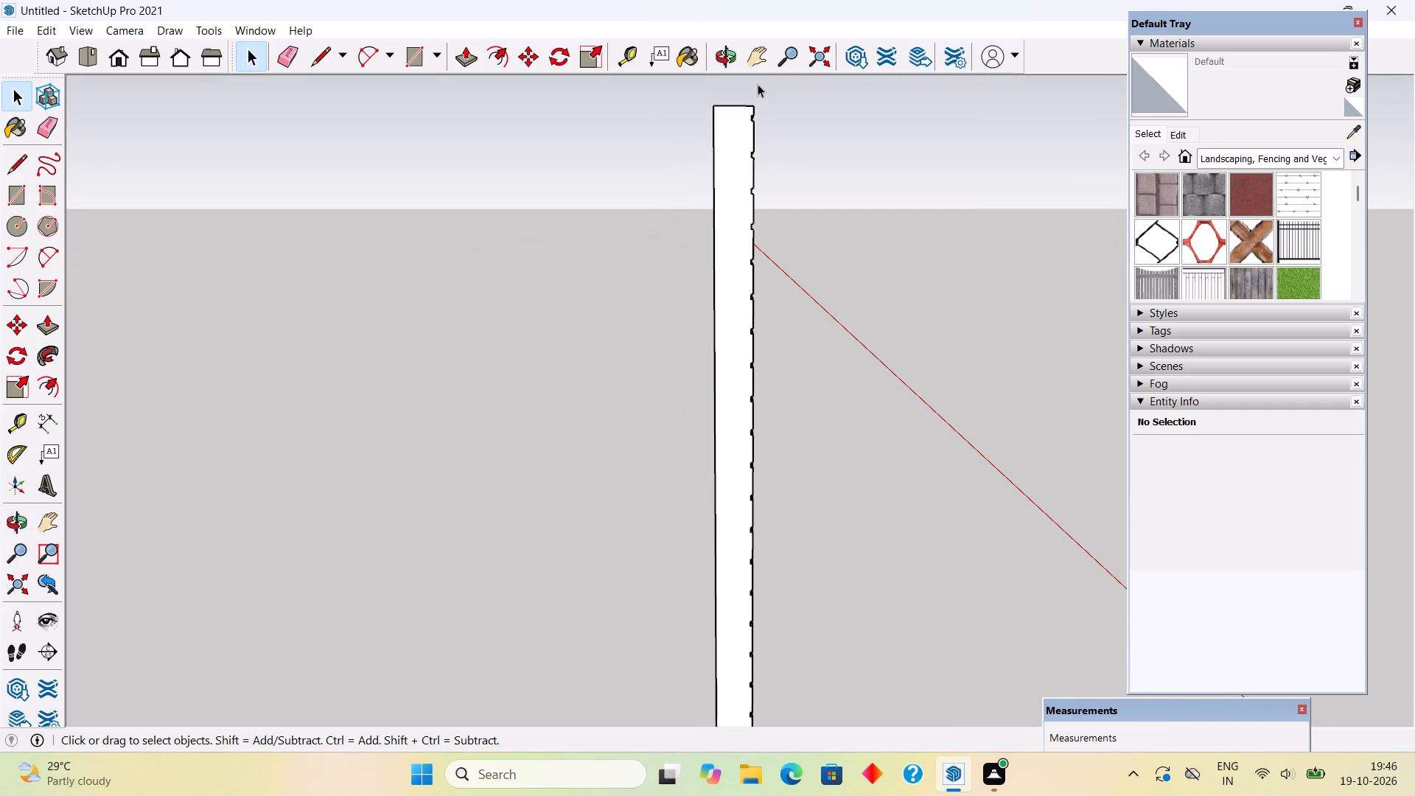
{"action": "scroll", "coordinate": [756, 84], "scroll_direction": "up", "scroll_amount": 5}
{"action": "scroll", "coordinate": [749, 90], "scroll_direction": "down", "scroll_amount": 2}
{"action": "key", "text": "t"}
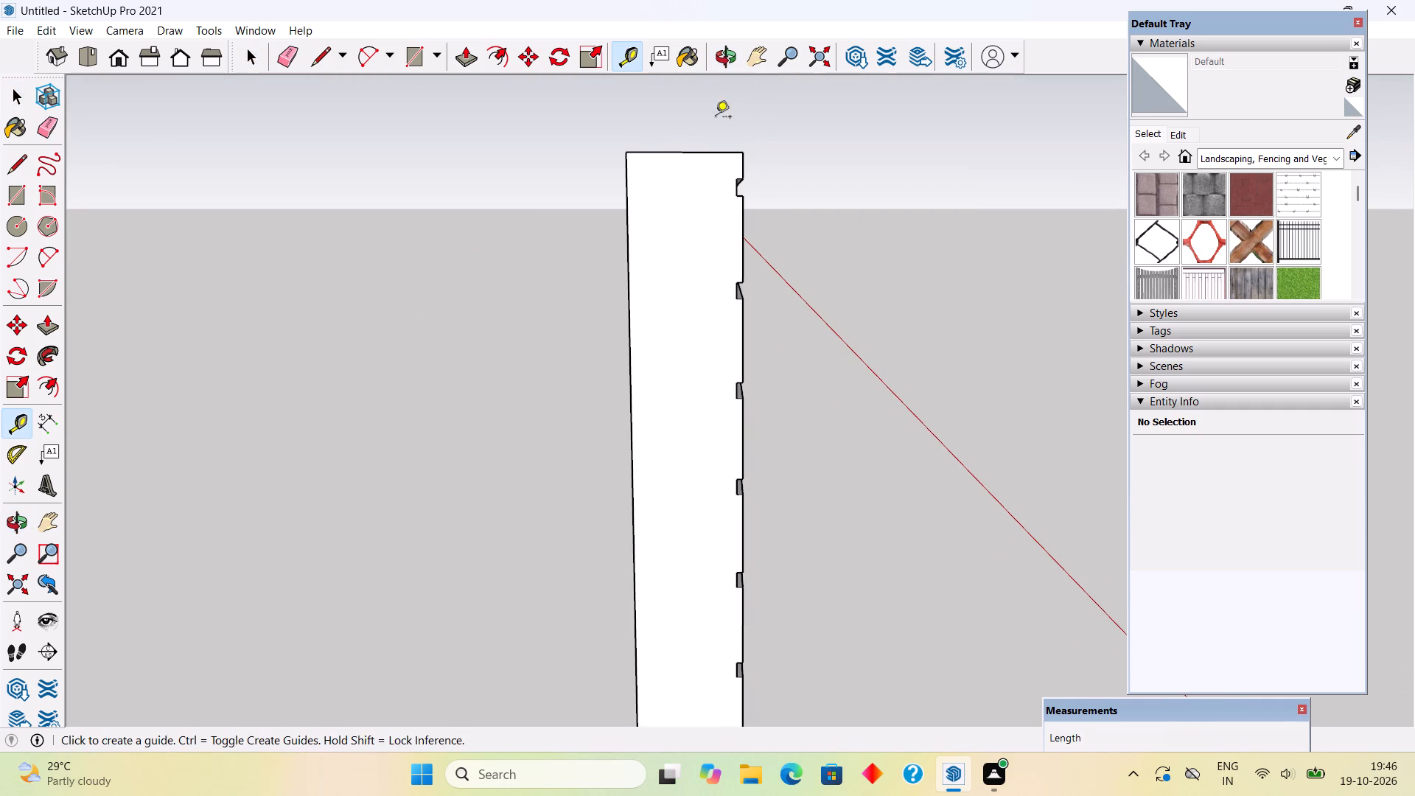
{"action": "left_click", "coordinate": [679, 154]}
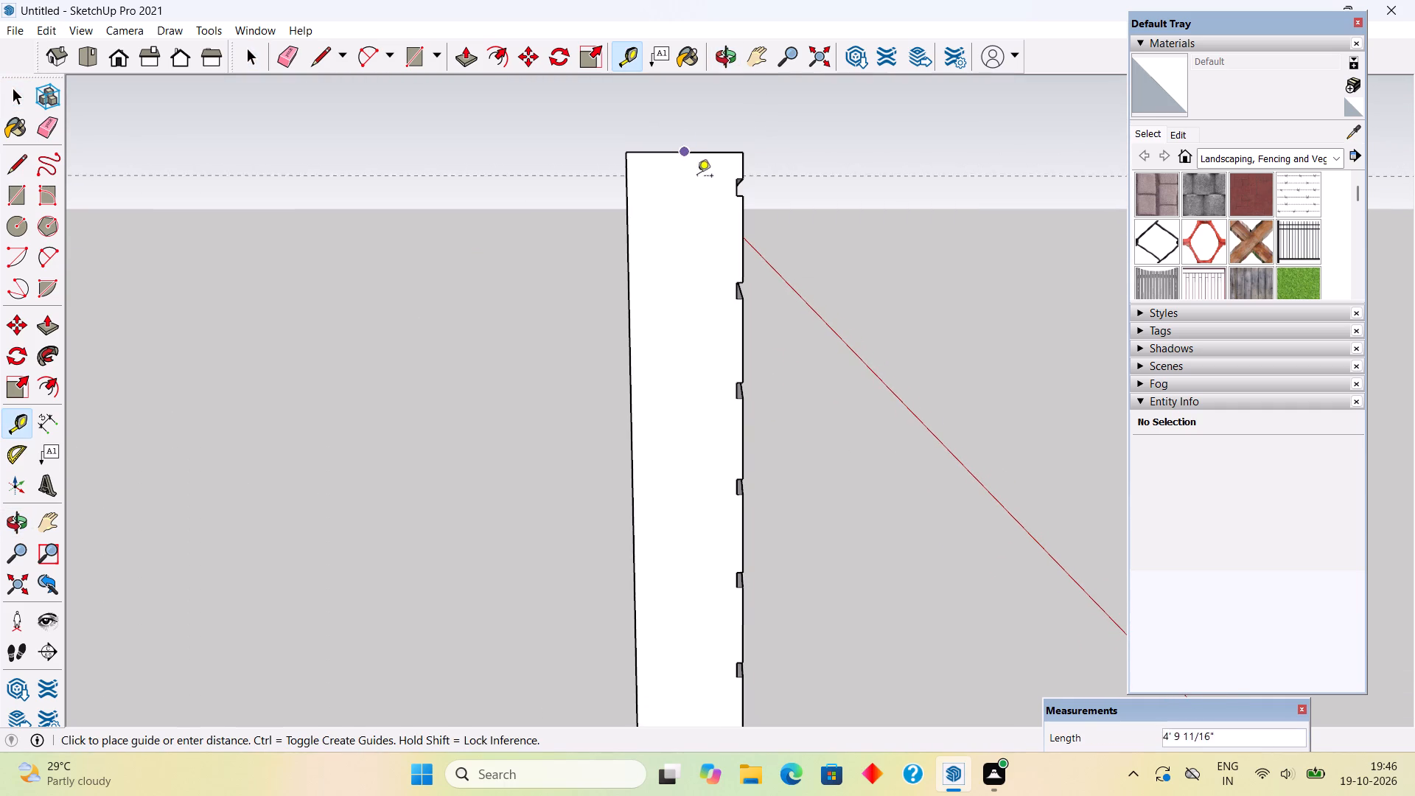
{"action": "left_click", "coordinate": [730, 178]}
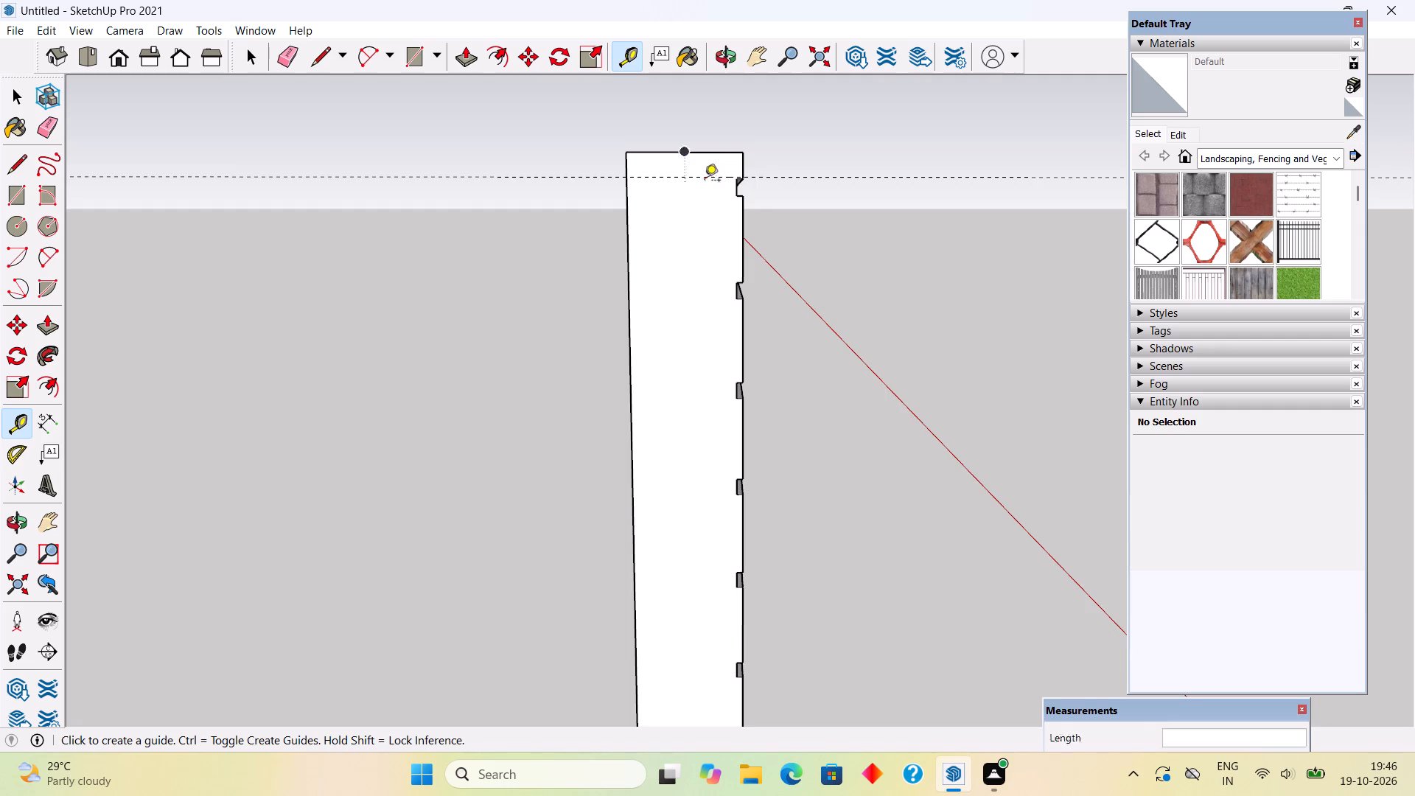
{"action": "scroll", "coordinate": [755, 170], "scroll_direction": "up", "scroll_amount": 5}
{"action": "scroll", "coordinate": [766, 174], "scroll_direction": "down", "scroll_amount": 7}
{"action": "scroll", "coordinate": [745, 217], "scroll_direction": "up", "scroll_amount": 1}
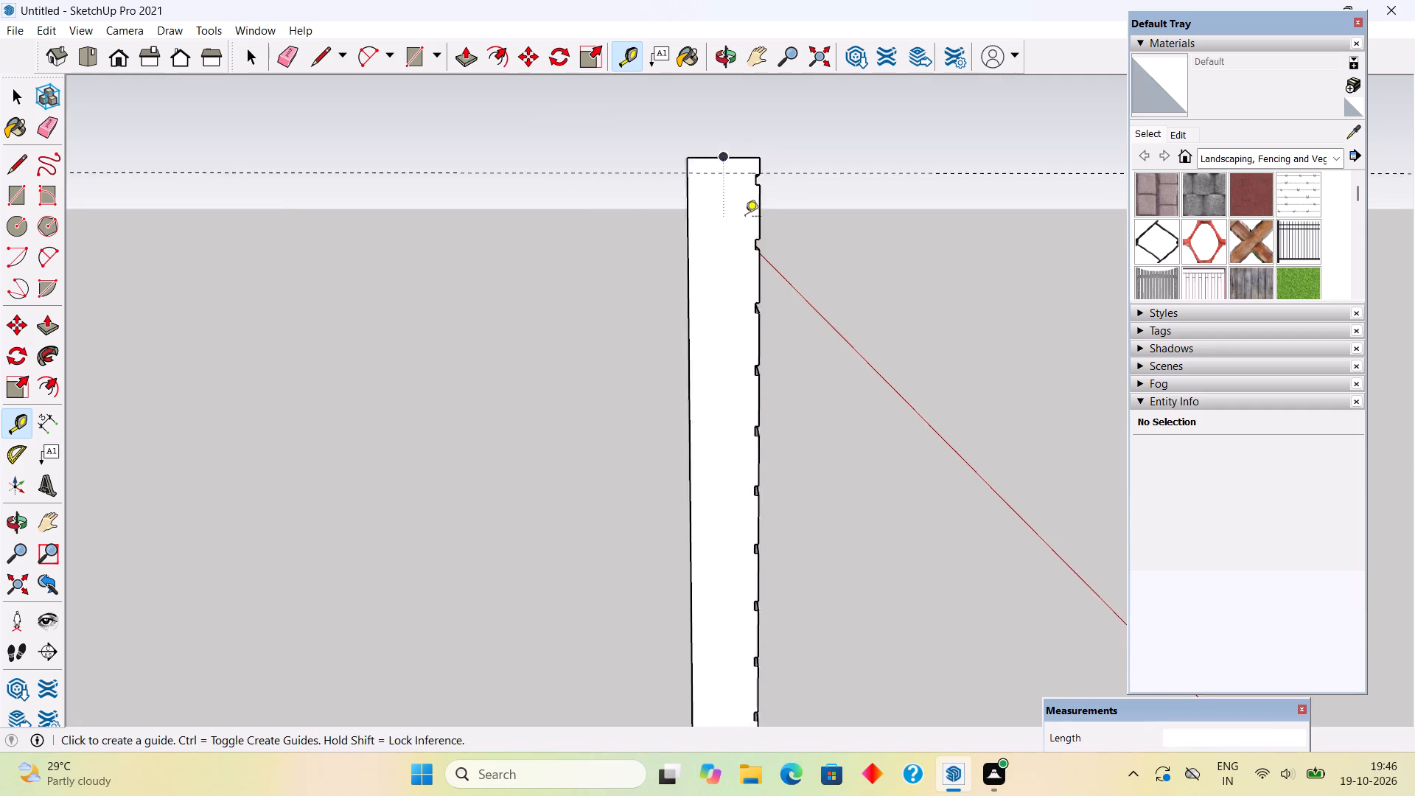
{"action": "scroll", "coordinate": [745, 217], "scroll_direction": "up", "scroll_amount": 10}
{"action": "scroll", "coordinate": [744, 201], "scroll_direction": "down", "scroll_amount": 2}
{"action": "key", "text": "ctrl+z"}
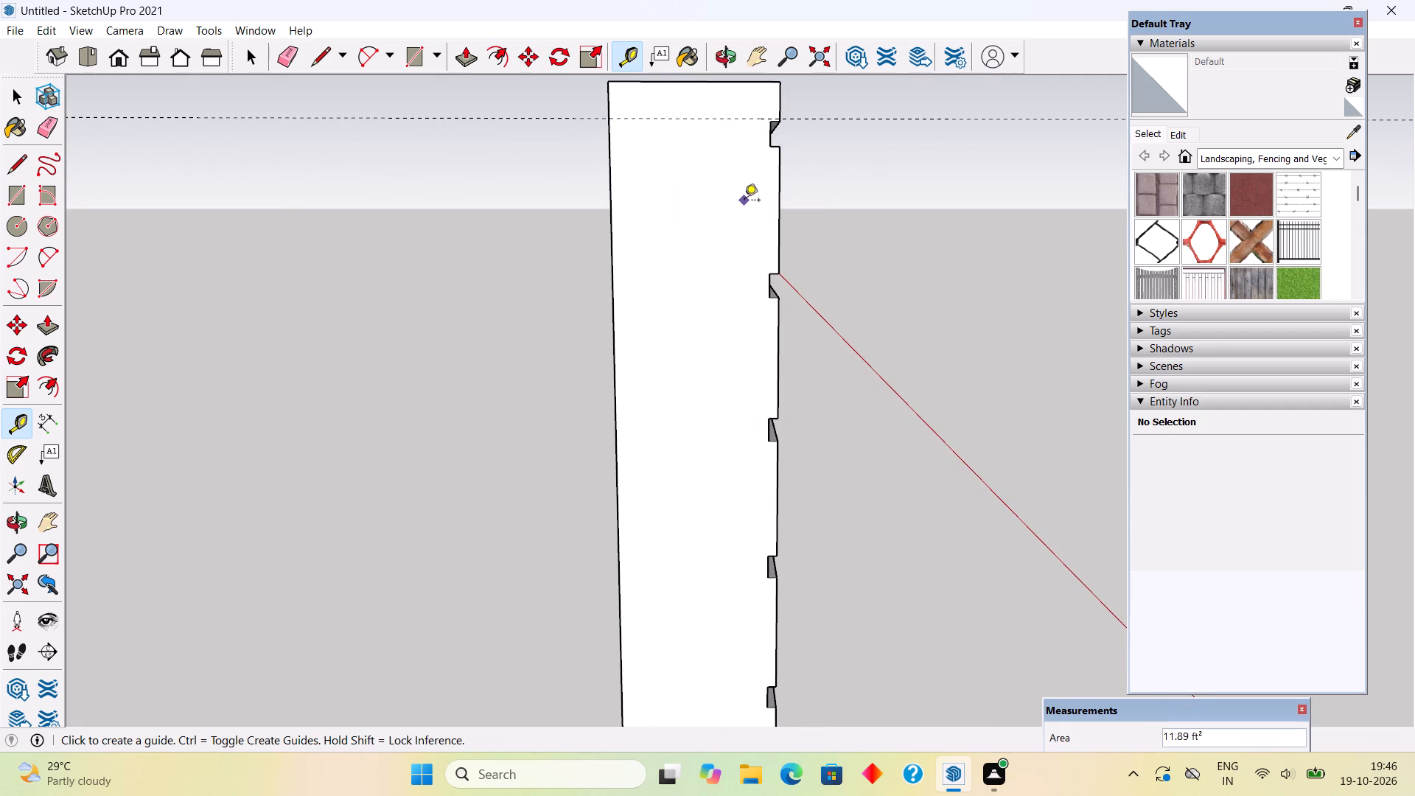
Place two horizontal guides on the wall's end face at the first groove's upper and lower edges, about 1 5/16" apart.
{"action": "left_click", "coordinate": [741, 85]}
{"action": "left_click", "coordinate": [769, 125]}
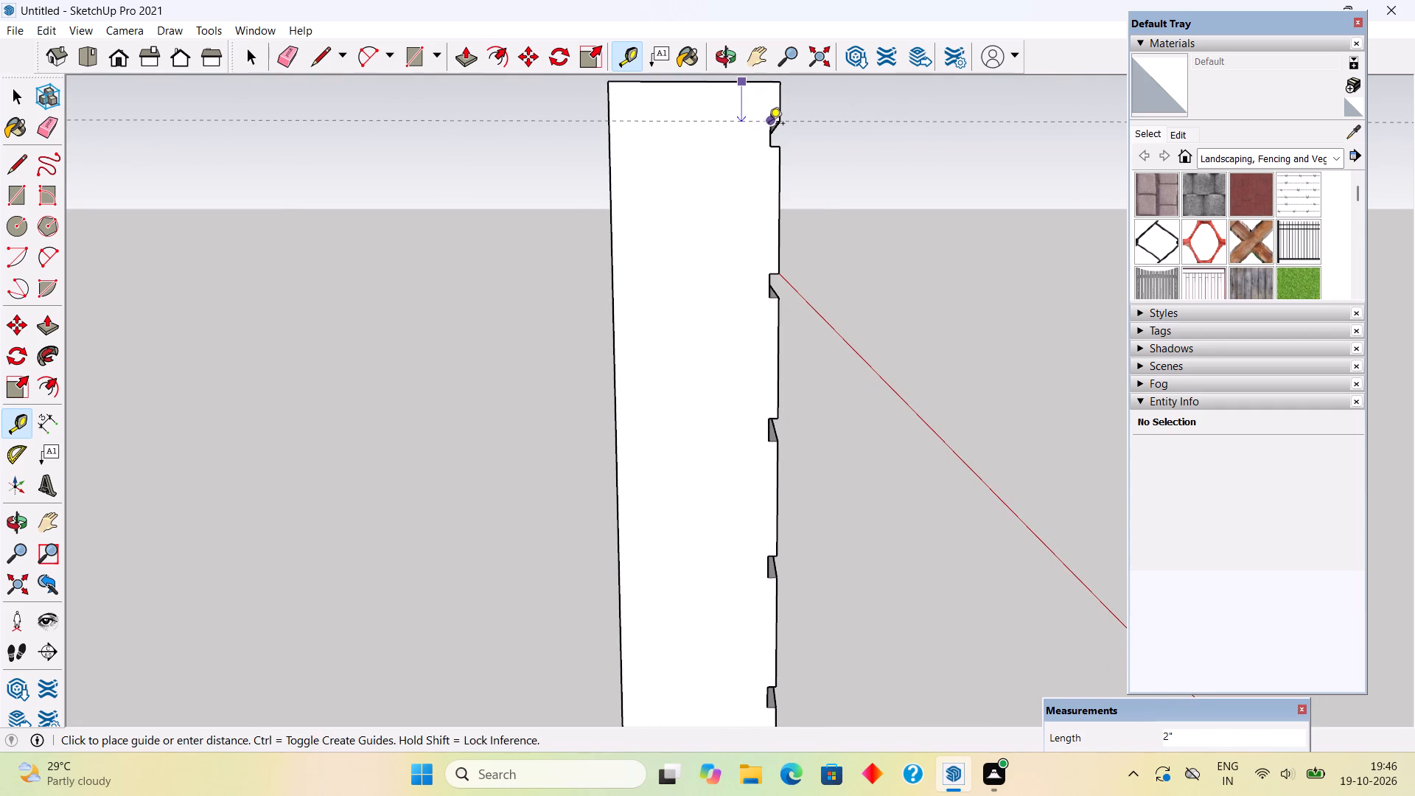
{"action": "left_click", "coordinate": [714, 123]}
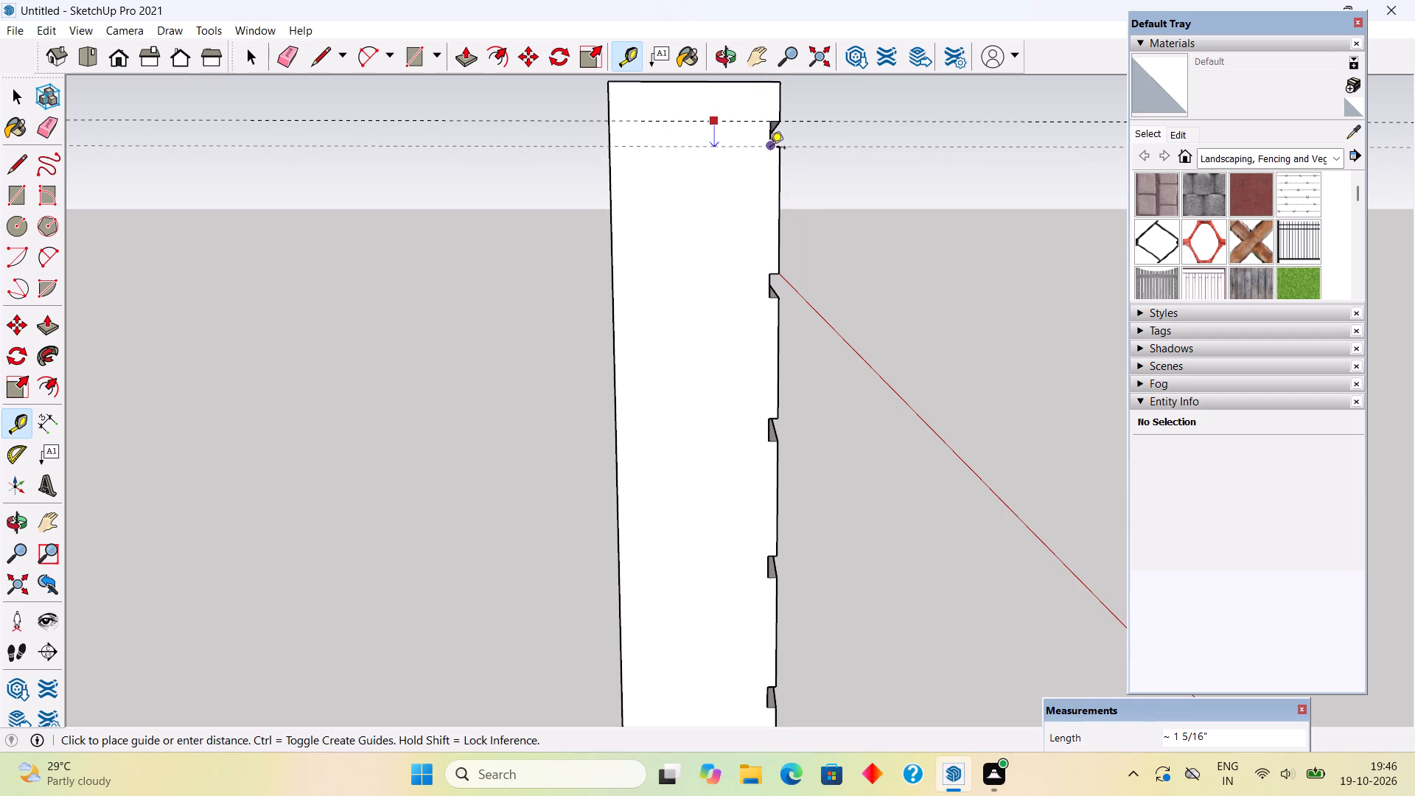
{"action": "left_click", "coordinate": [770, 149]}
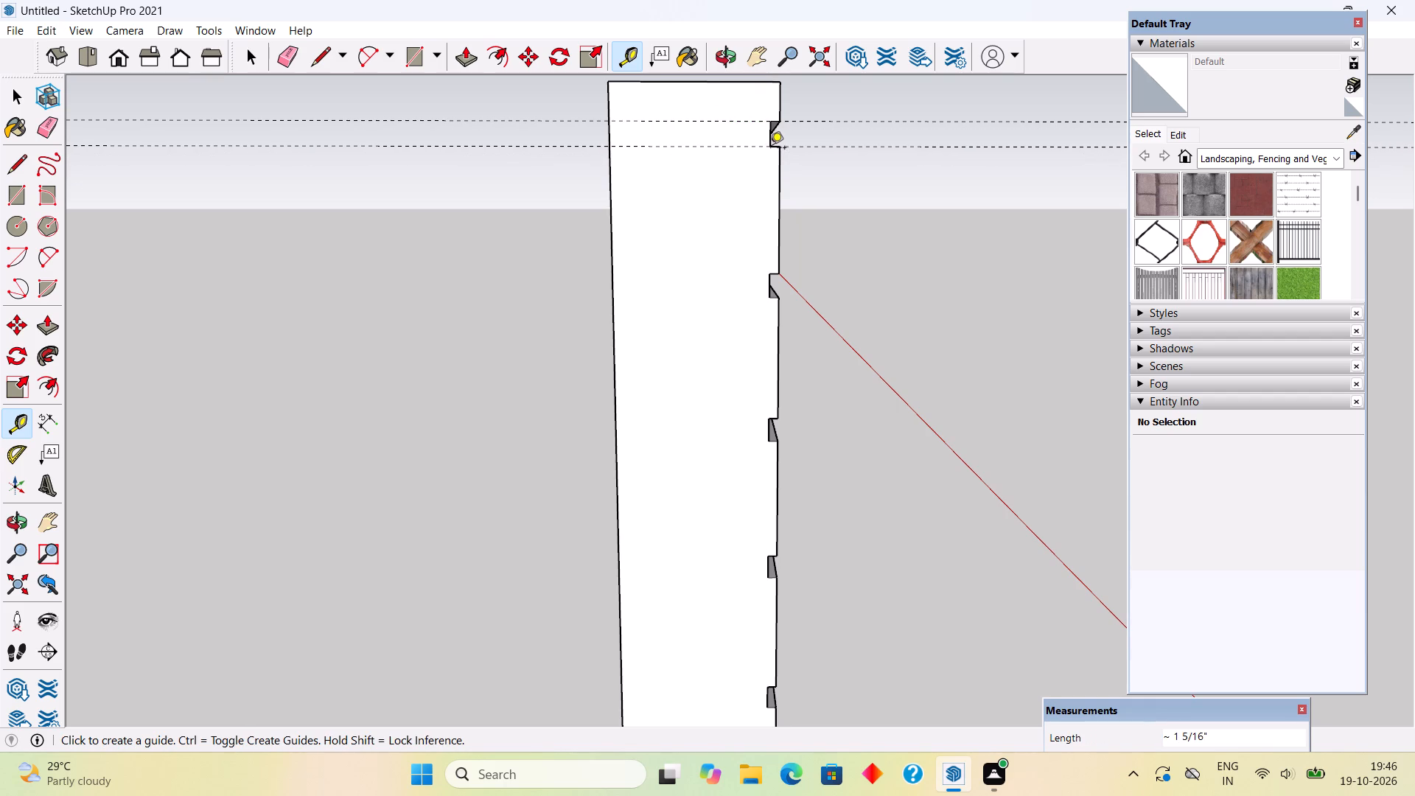
Copy both groove guides 8" down the wall's end face and repeat the copy as an x28 array.
{"action": "key", "text": "space"}
{"action": "left_click", "coordinate": [738, 120], "text": "ctrl"}
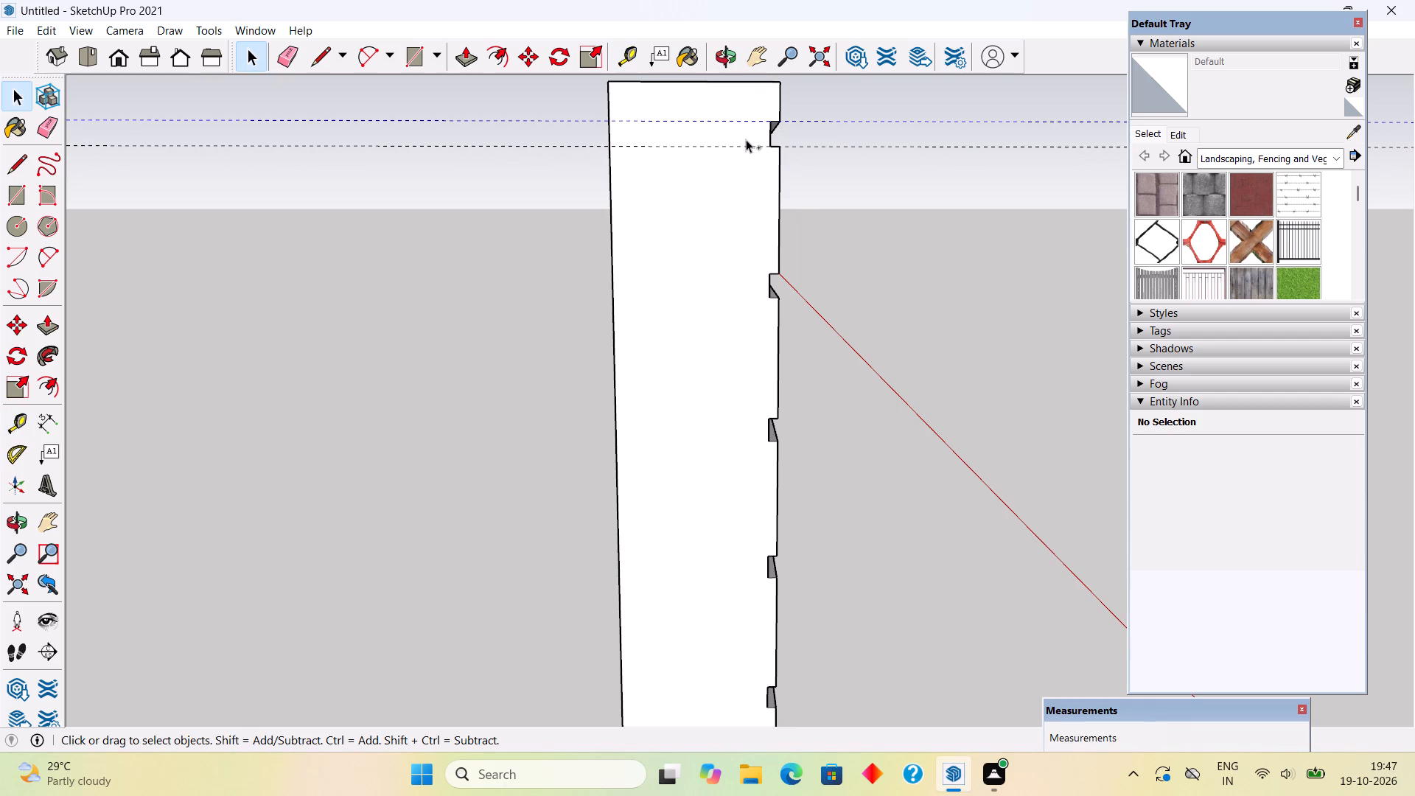
{"action": "left_click", "coordinate": [749, 144], "text": "ctrl"}
{"action": "key", "text": "m"}
{"action": "left_click", "coordinate": [749, 144]}
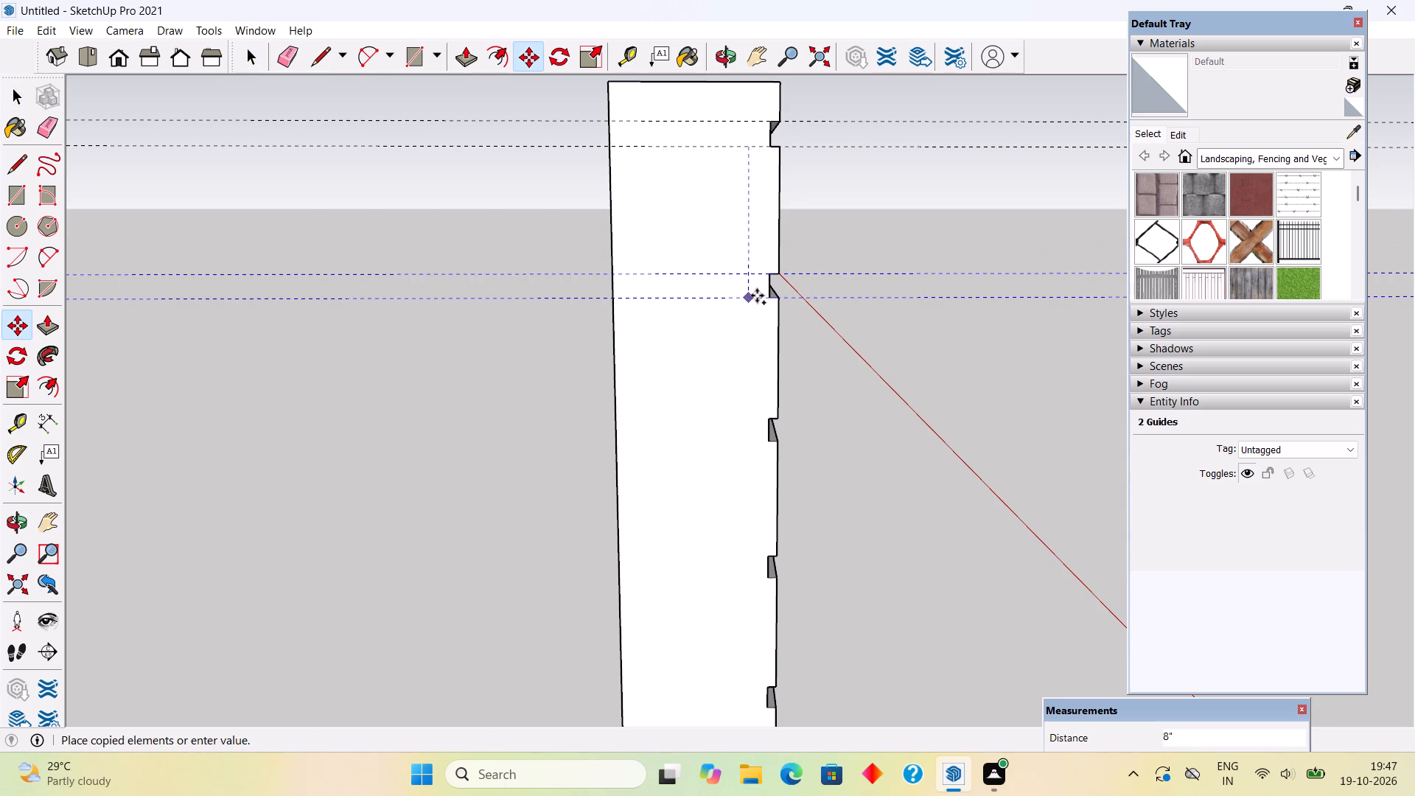
{"action": "type", "text": "8\""}
{"action": "key", "text": "Return"}
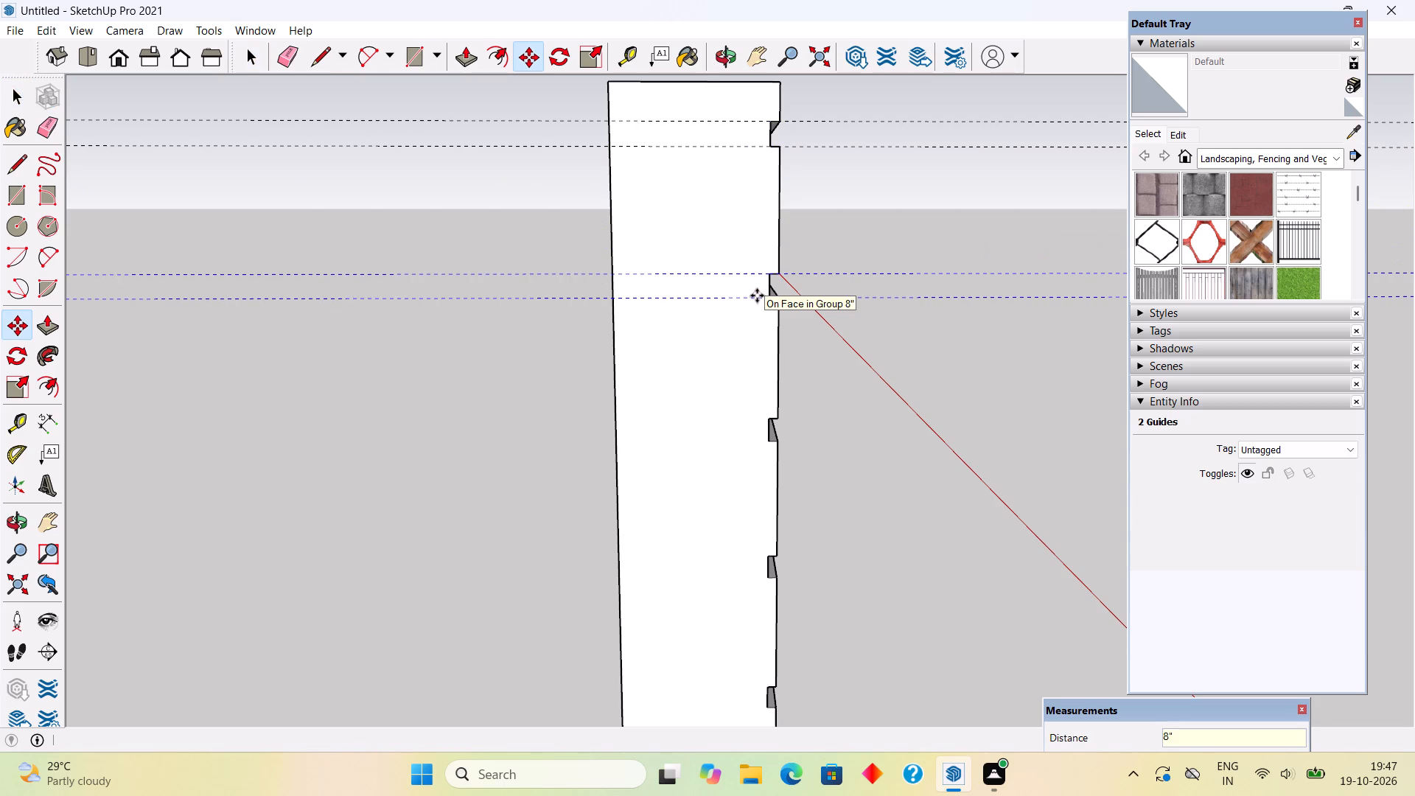
{"action": "type", "text": "x28"}
{"action": "key", "text": "Return"}
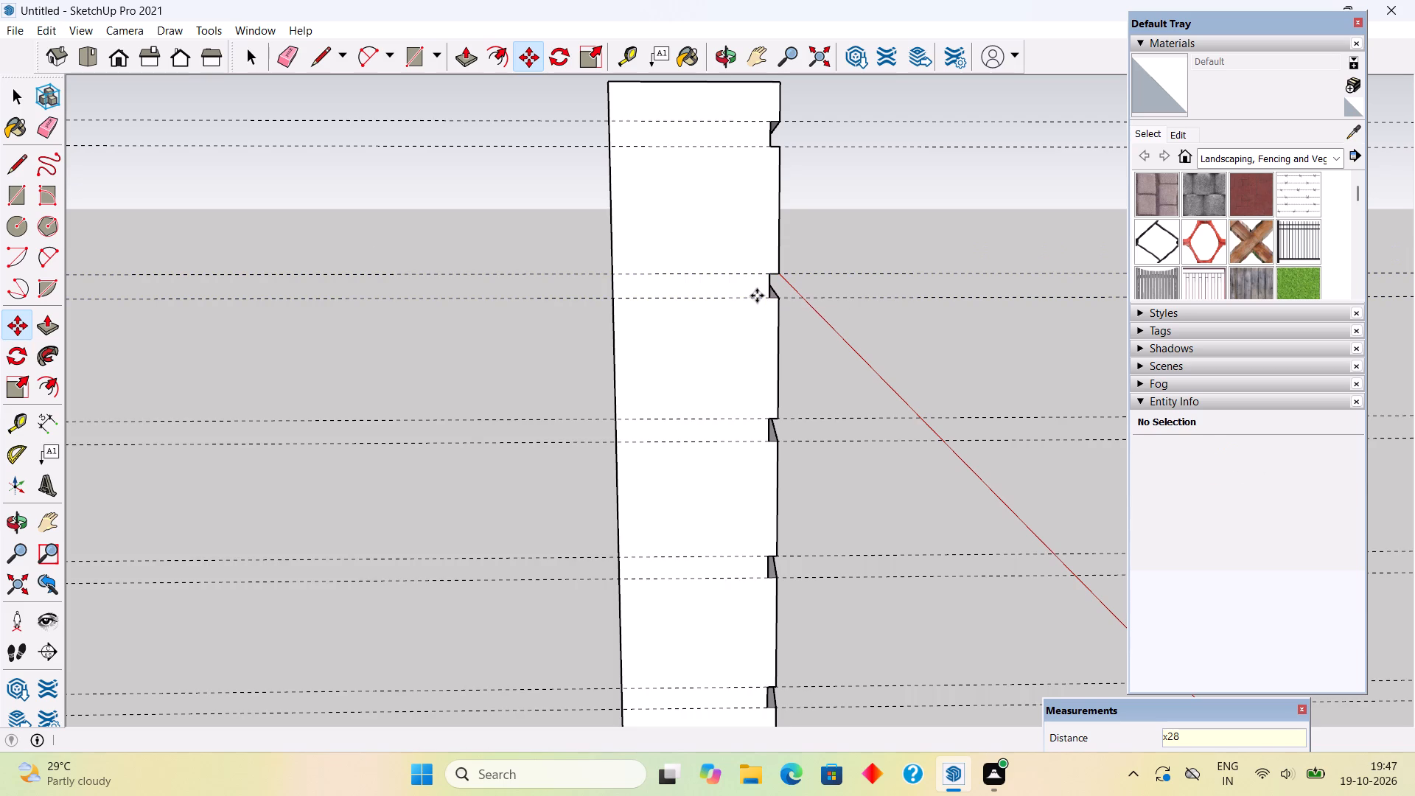
{"action": "key", "text": "space"}
Inside the wall's group, draw rectangles about 1 5/16" by 8 1/2" between the top three guide pairs on the end face.
{"action": "scroll", "coordinate": [757, 296], "scroll_direction": "down", "scroll_amount": 15}
{"action": "scroll", "coordinate": [757, 298], "scroll_direction": "down", "scroll_amount": 10}
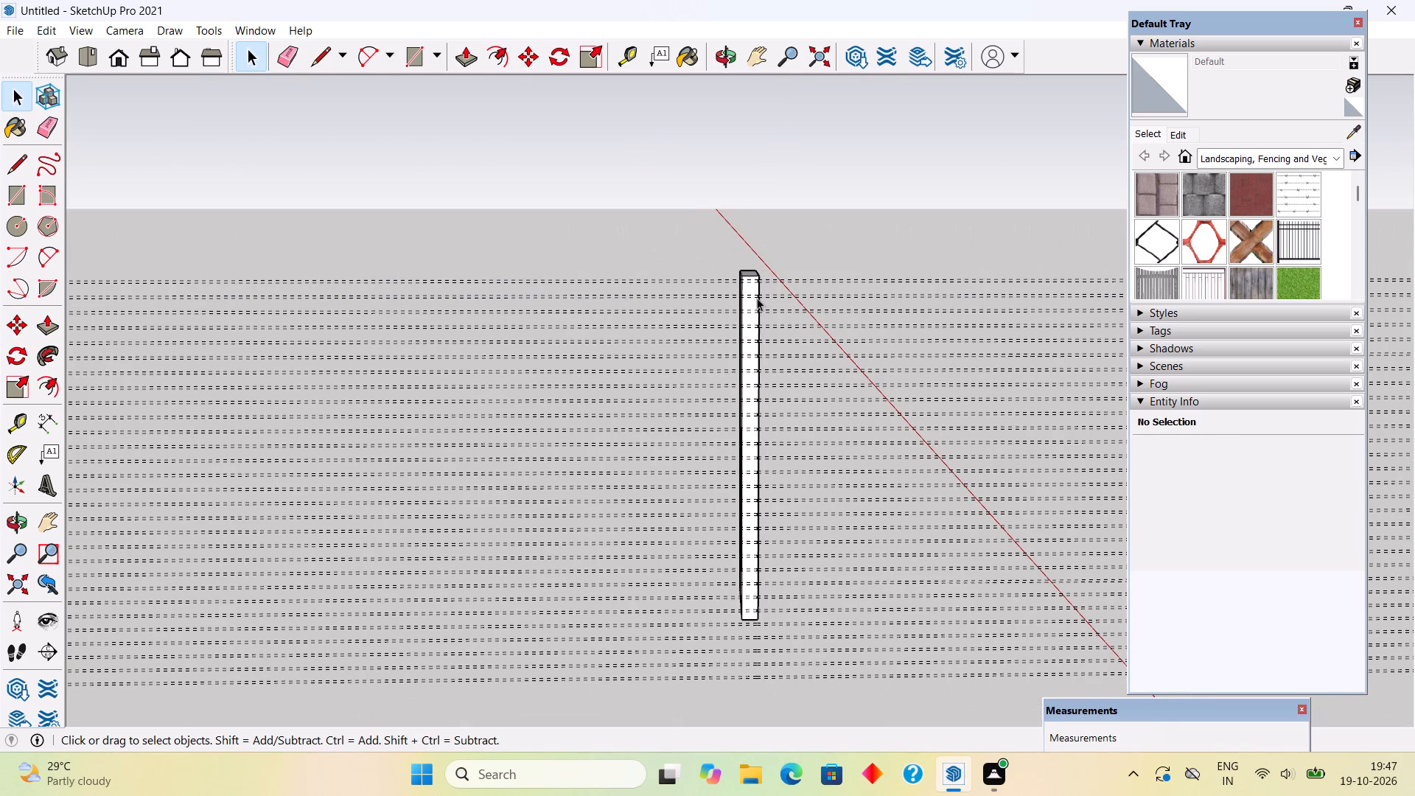
{"action": "scroll", "coordinate": [757, 298], "scroll_direction": "up", "scroll_amount": 4}
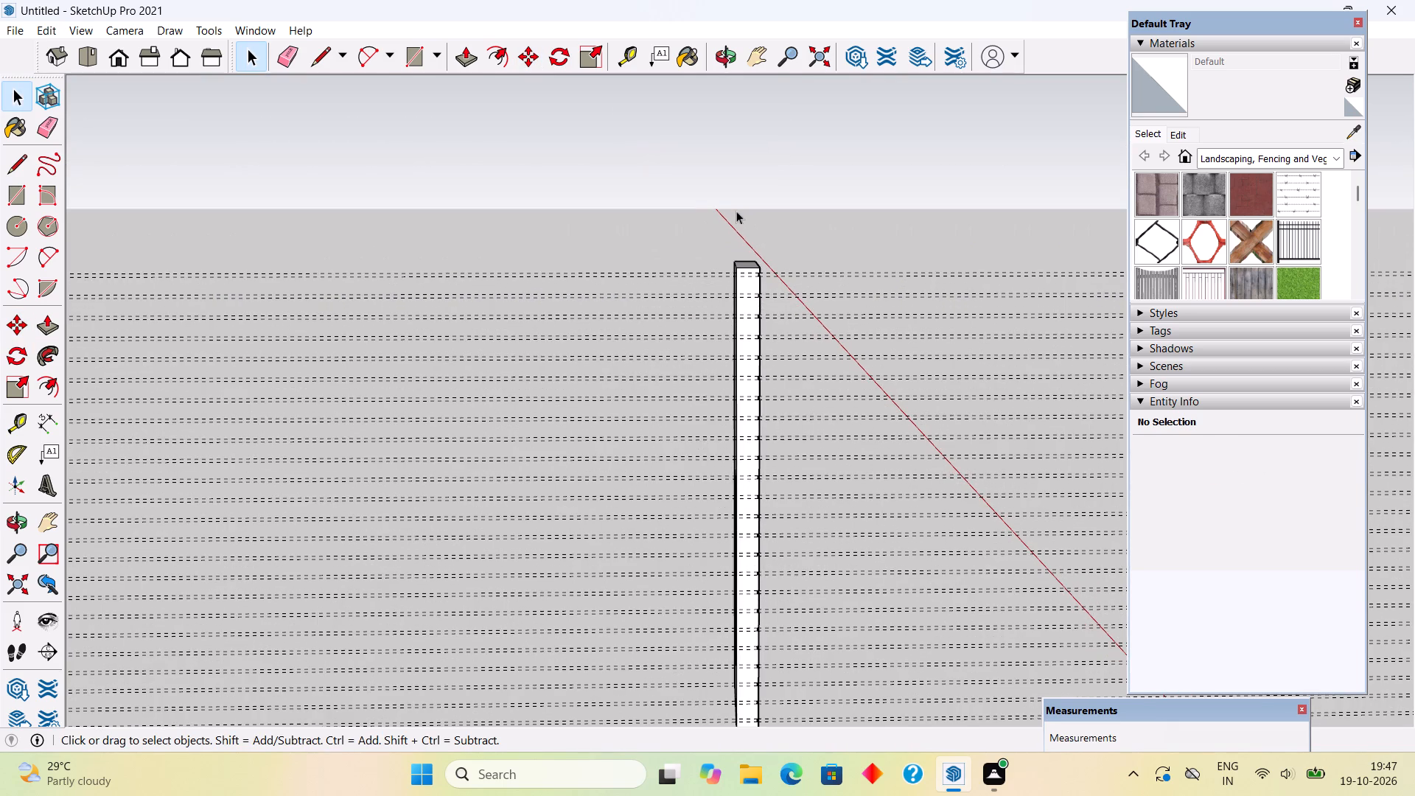
{"action": "scroll", "coordinate": [736, 208], "scroll_direction": "up", "scroll_amount": 6}
{"action": "scroll", "coordinate": [766, 372], "scroll_direction": "down", "scroll_amount": 3}
{"action": "triple_click", "coordinate": [773, 402]}
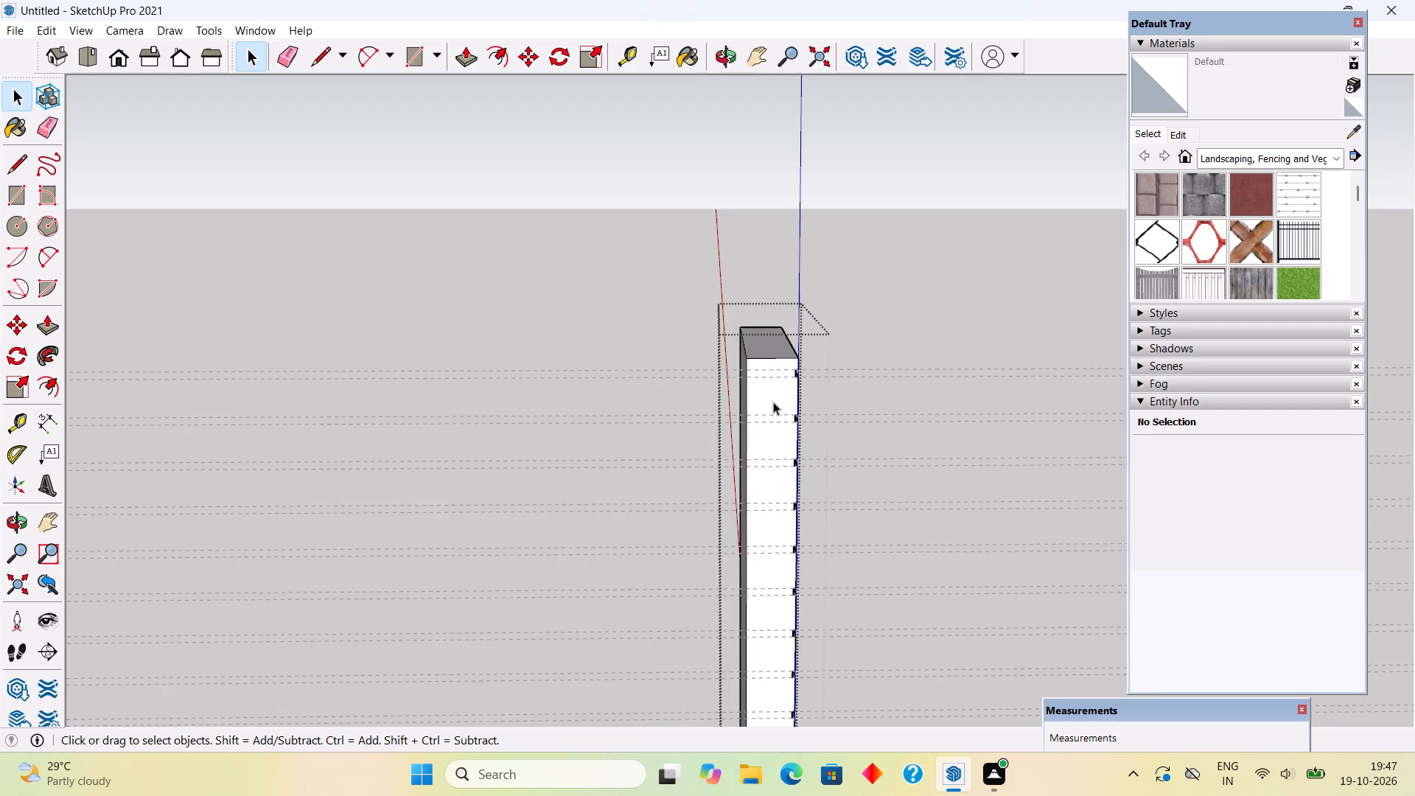
{"action": "scroll", "coordinate": [775, 374], "scroll_direction": "up", "scroll_amount": 10}
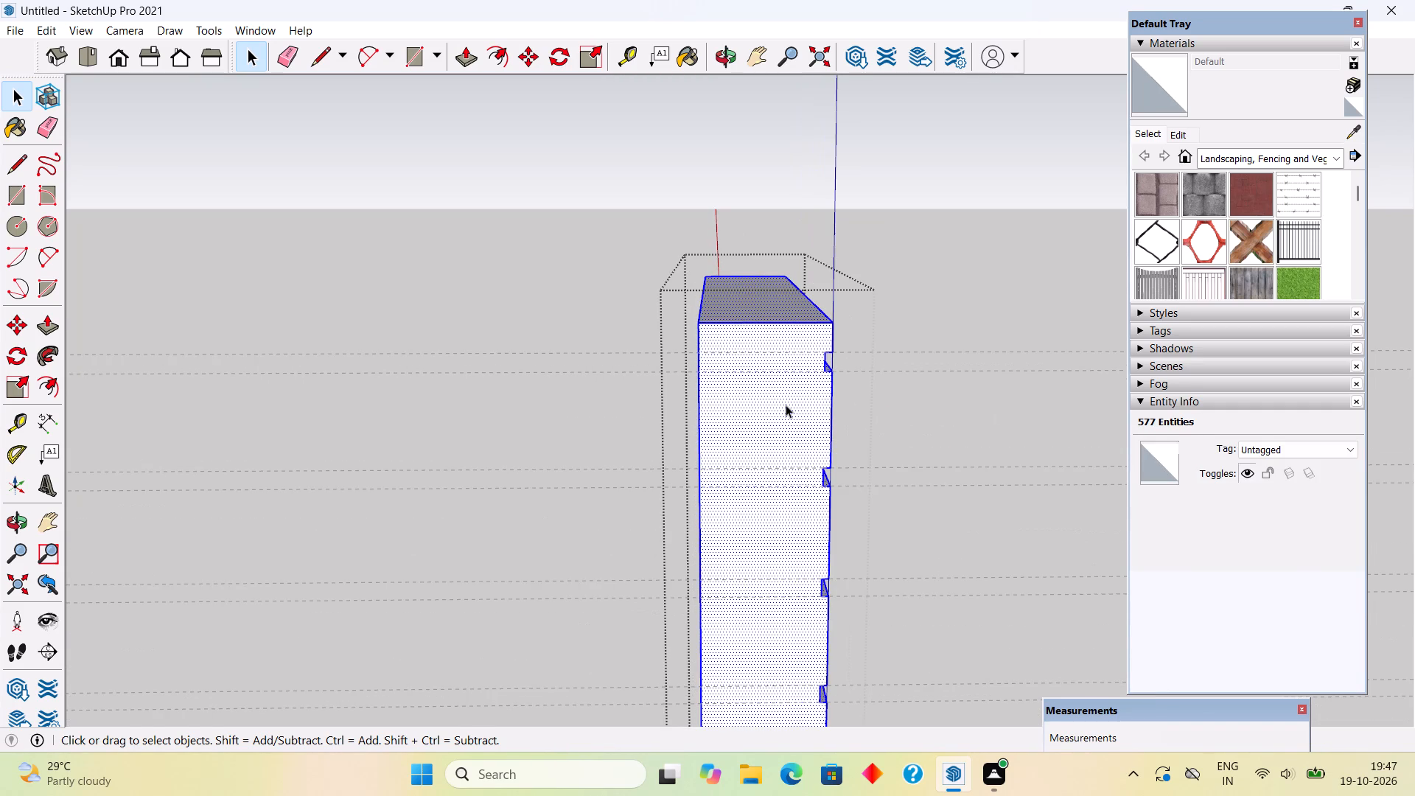
{"action": "key", "text": "r"}
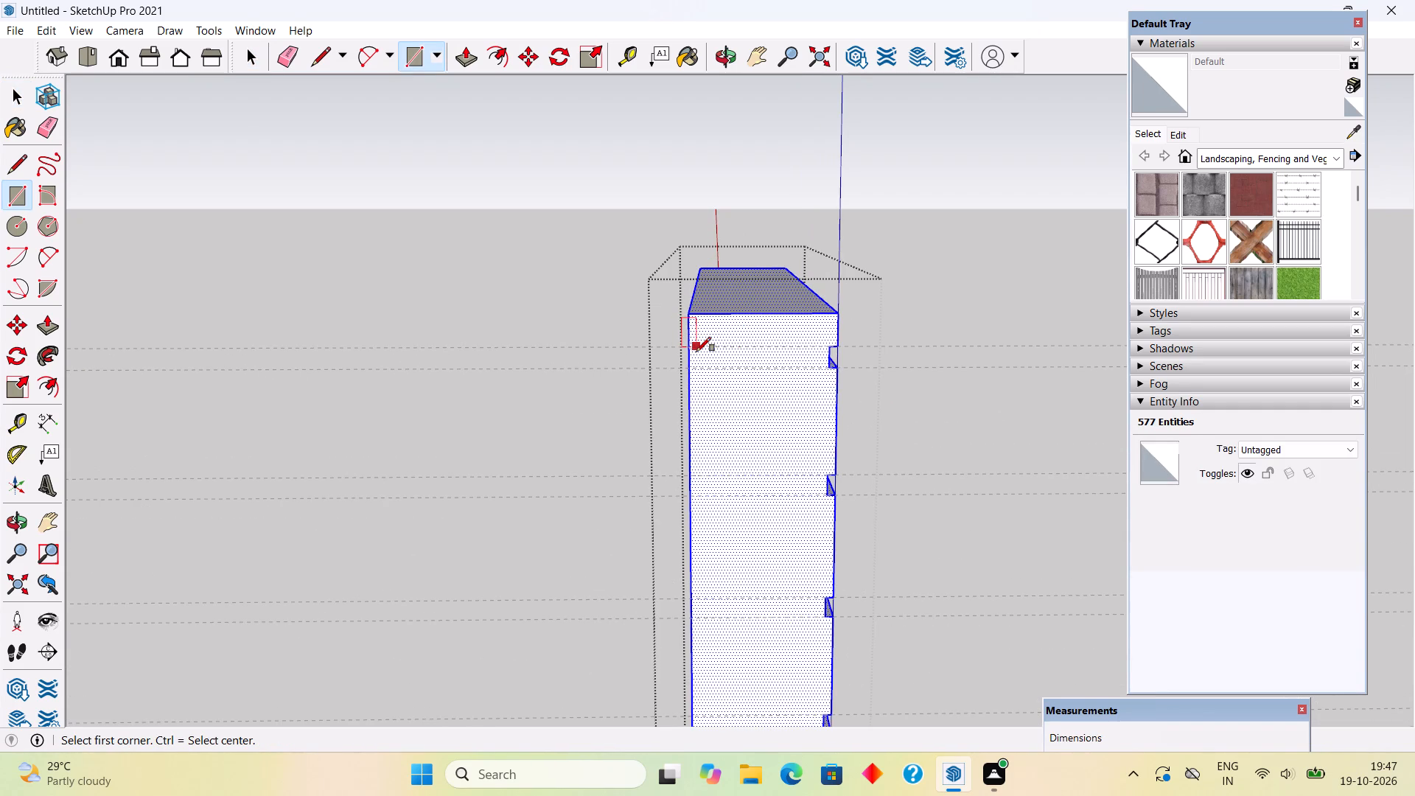
{"action": "left_click", "coordinate": [693, 346]}
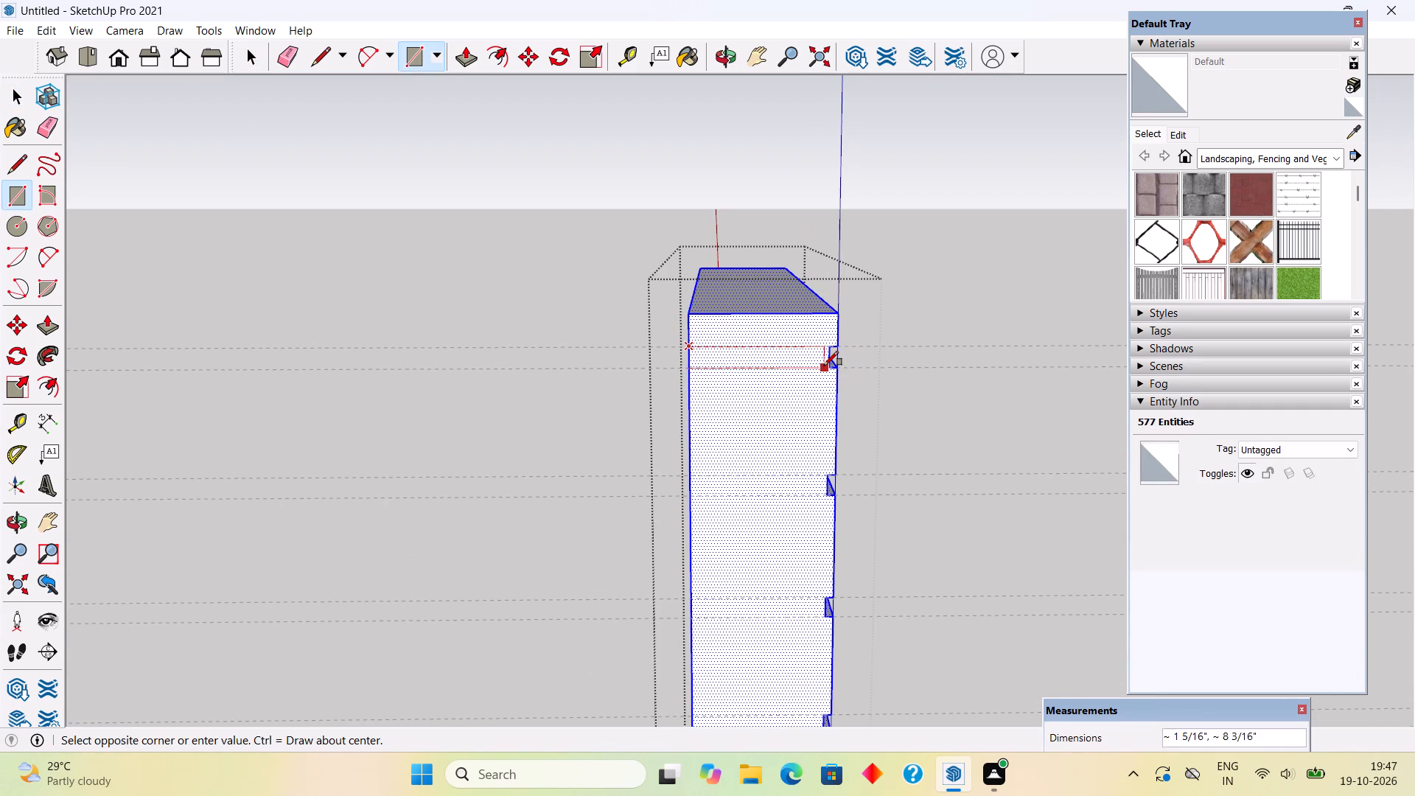
{"action": "left_click", "coordinate": [831, 365]}
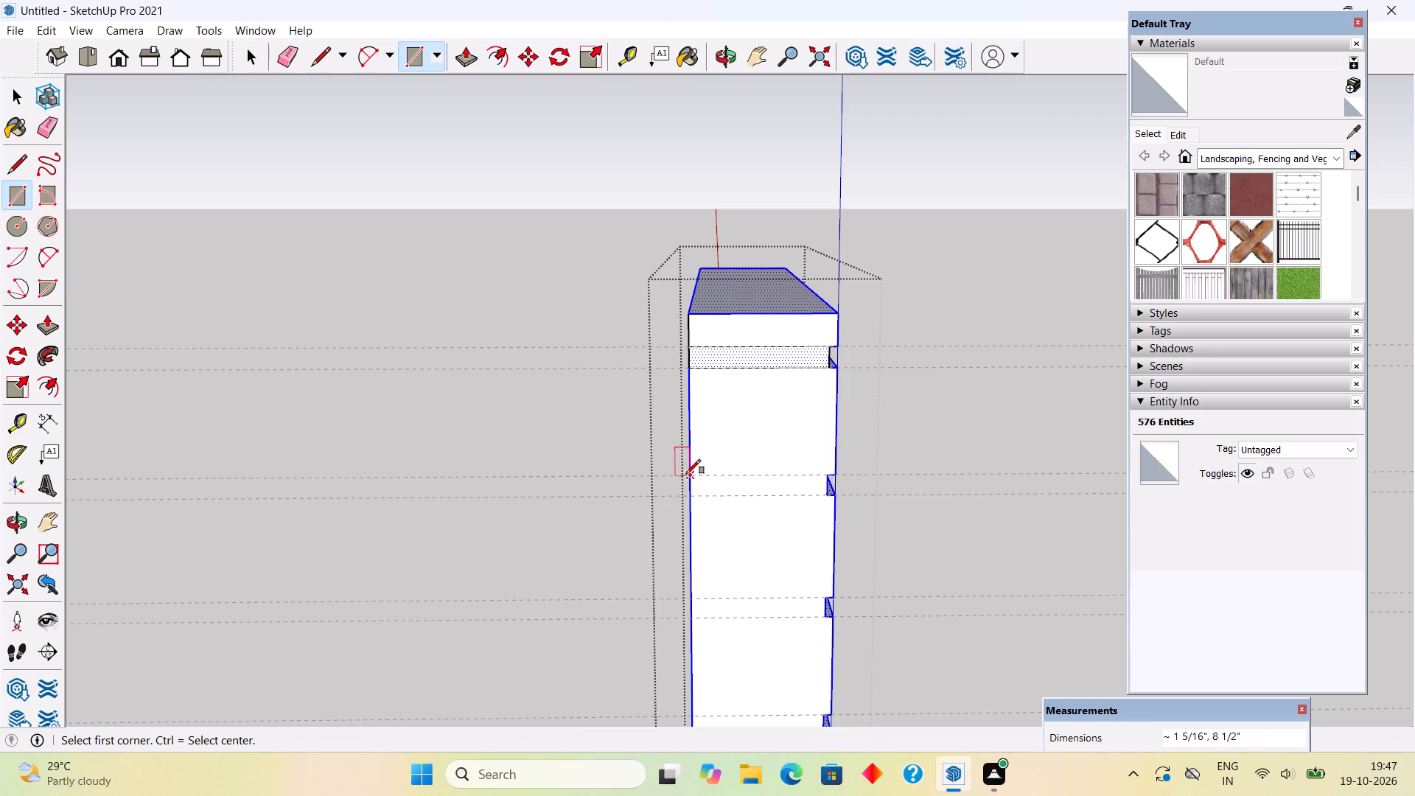
{"action": "left_click", "coordinate": [687, 472]}
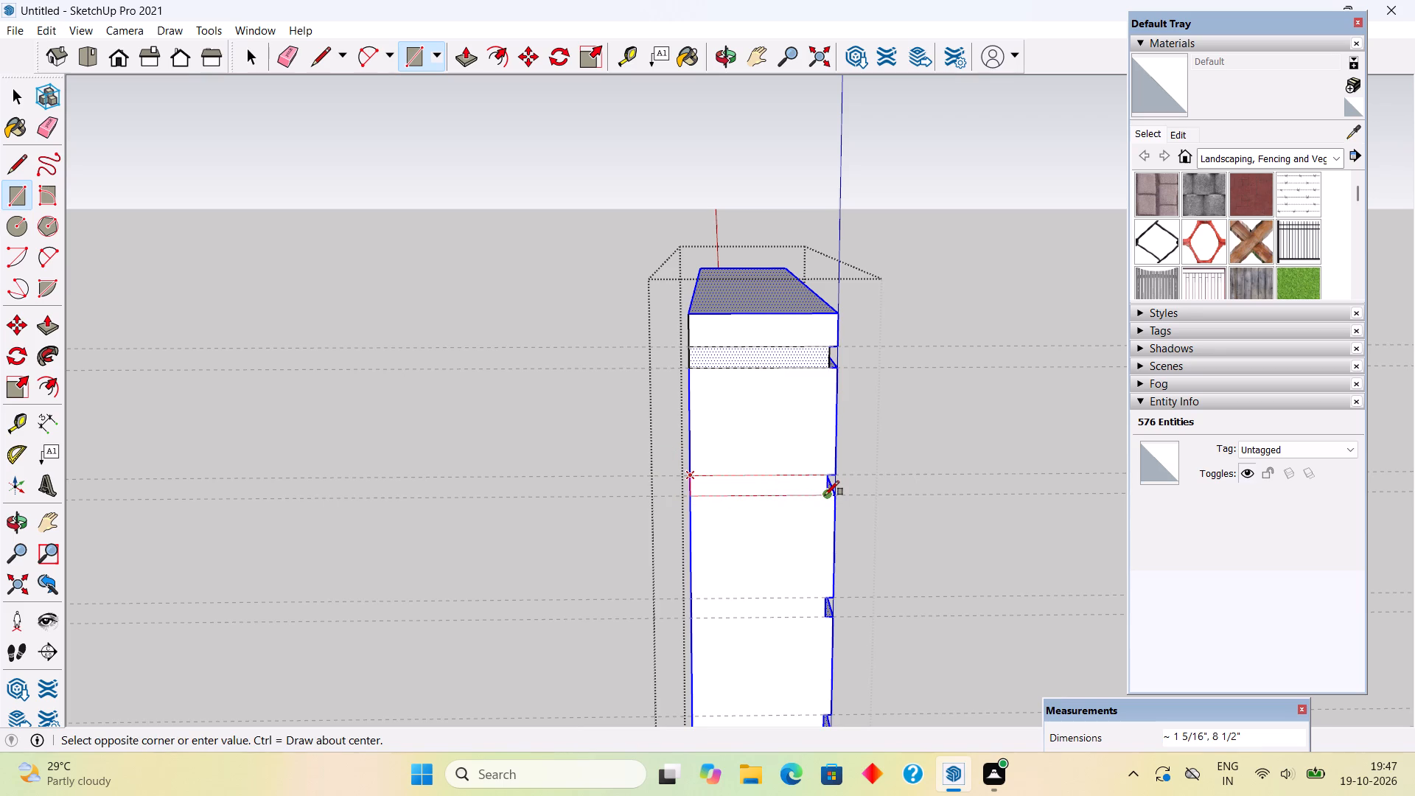
{"action": "left_click", "coordinate": [825, 495]}
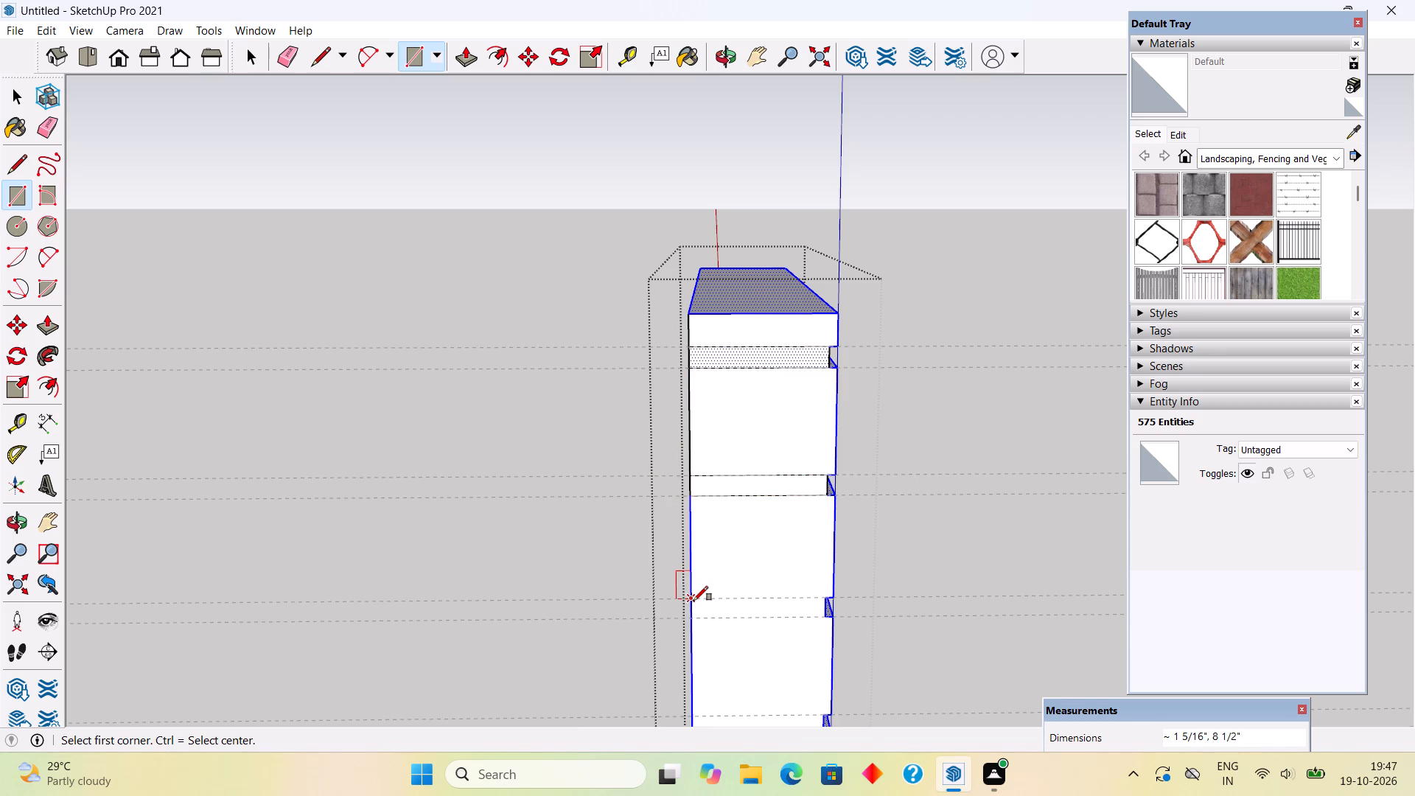
{"action": "left_click", "coordinate": [693, 601]}
{"action": "left_click", "coordinate": [825, 616]}
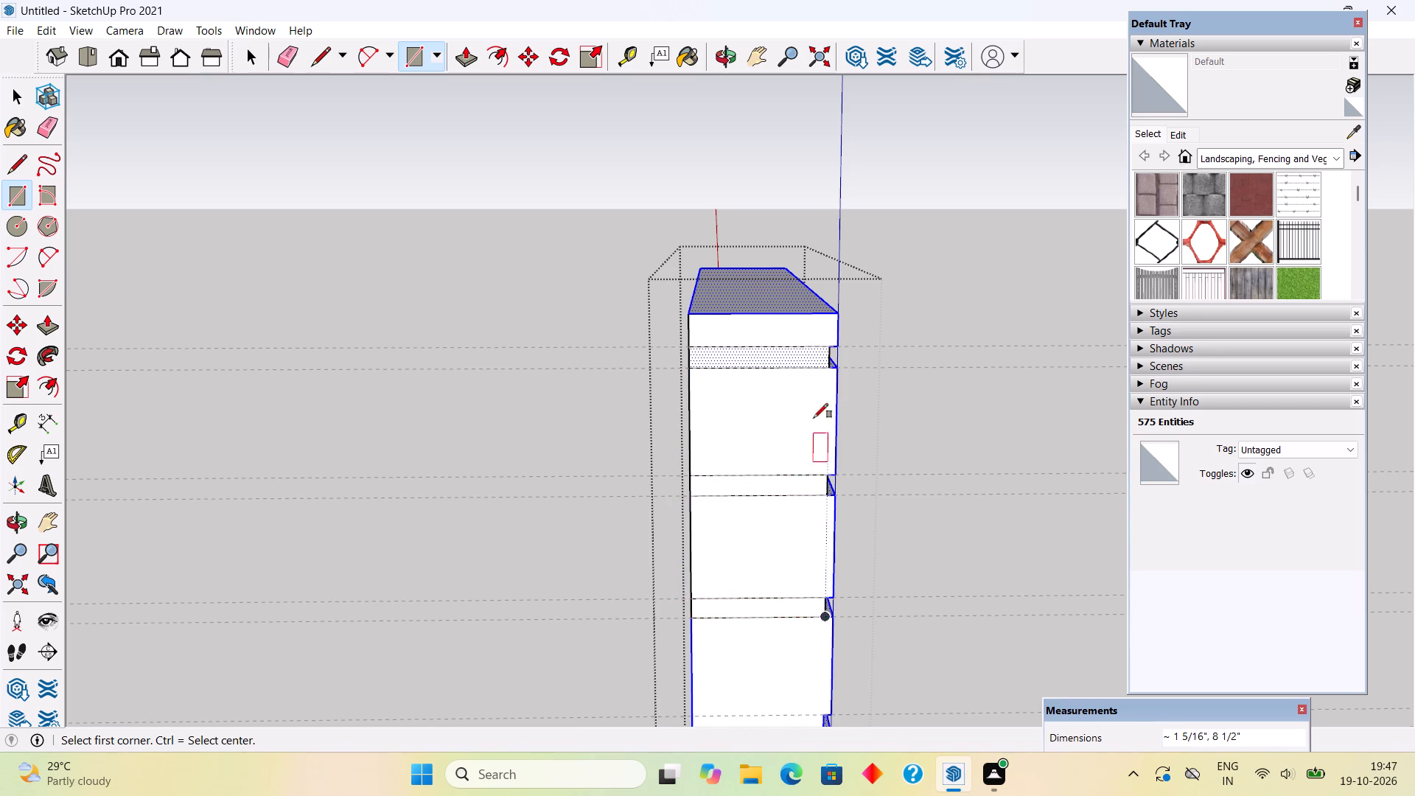
Draw rectangles about 1 5/16" by 8 1/2" between the fourth and fifth guide pairs on the wall's end face.
{"action": "scroll", "coordinate": [793, 308], "scroll_direction": "down", "scroll_amount": 19}
{"action": "scroll", "coordinate": [808, 532], "scroll_direction": "up", "scroll_amount": 6}
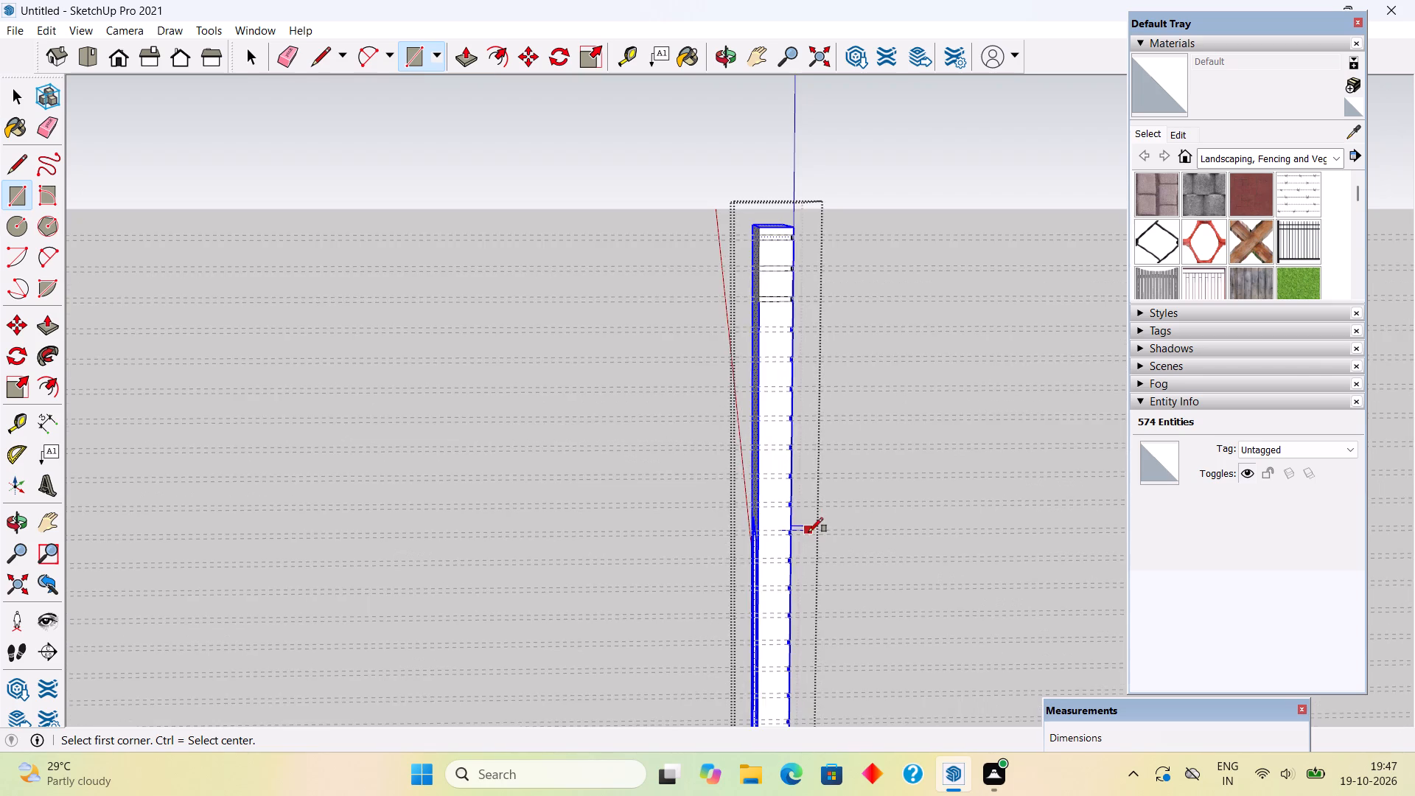
{"action": "scroll", "coordinate": [801, 525], "scroll_direction": "up", "scroll_amount": 7}
{"action": "scroll", "coordinate": [801, 525], "scroll_direction": "down", "scroll_amount": 1}
{"action": "scroll", "coordinate": [819, 137], "scroll_direction": "up", "scroll_amount": 5}
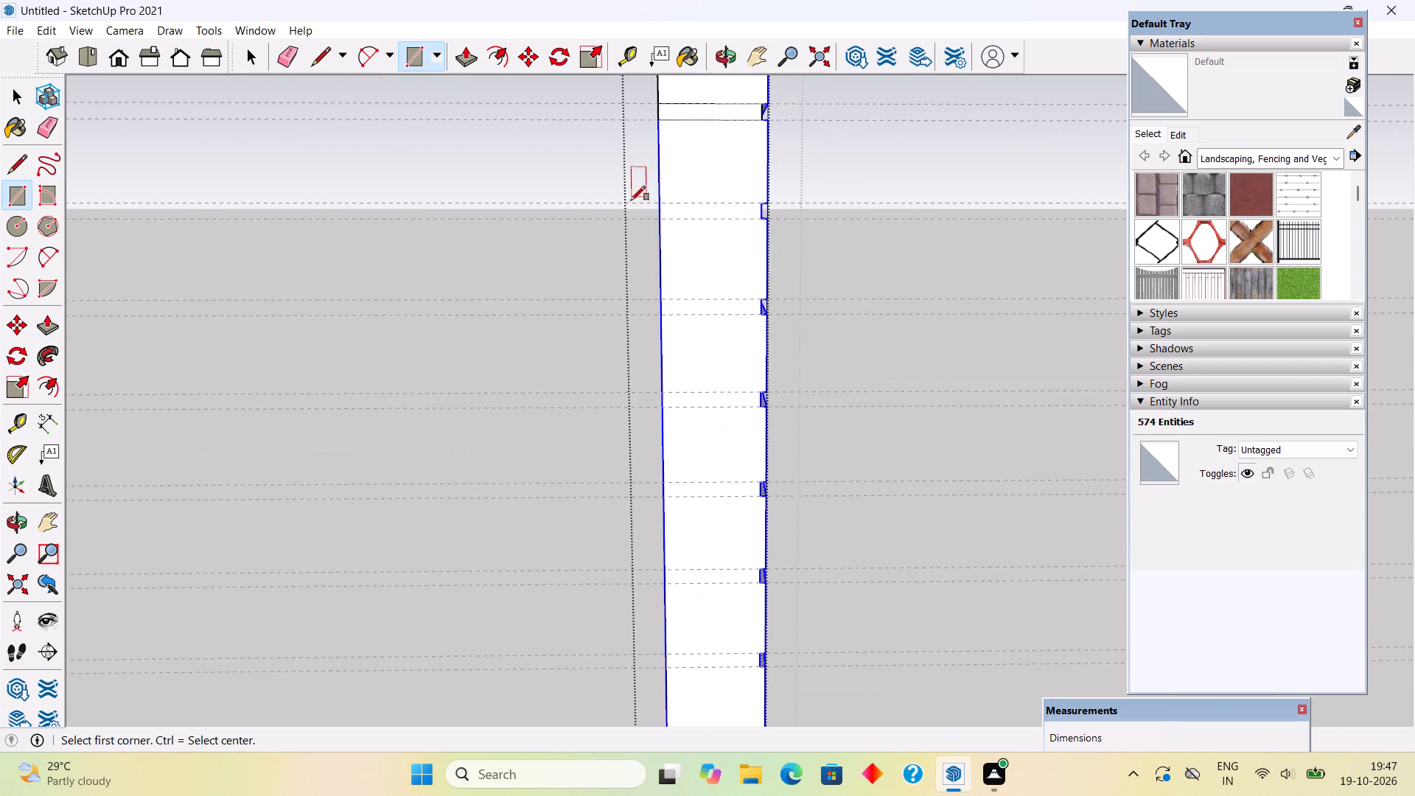
{"action": "left_click", "coordinate": [661, 203]}
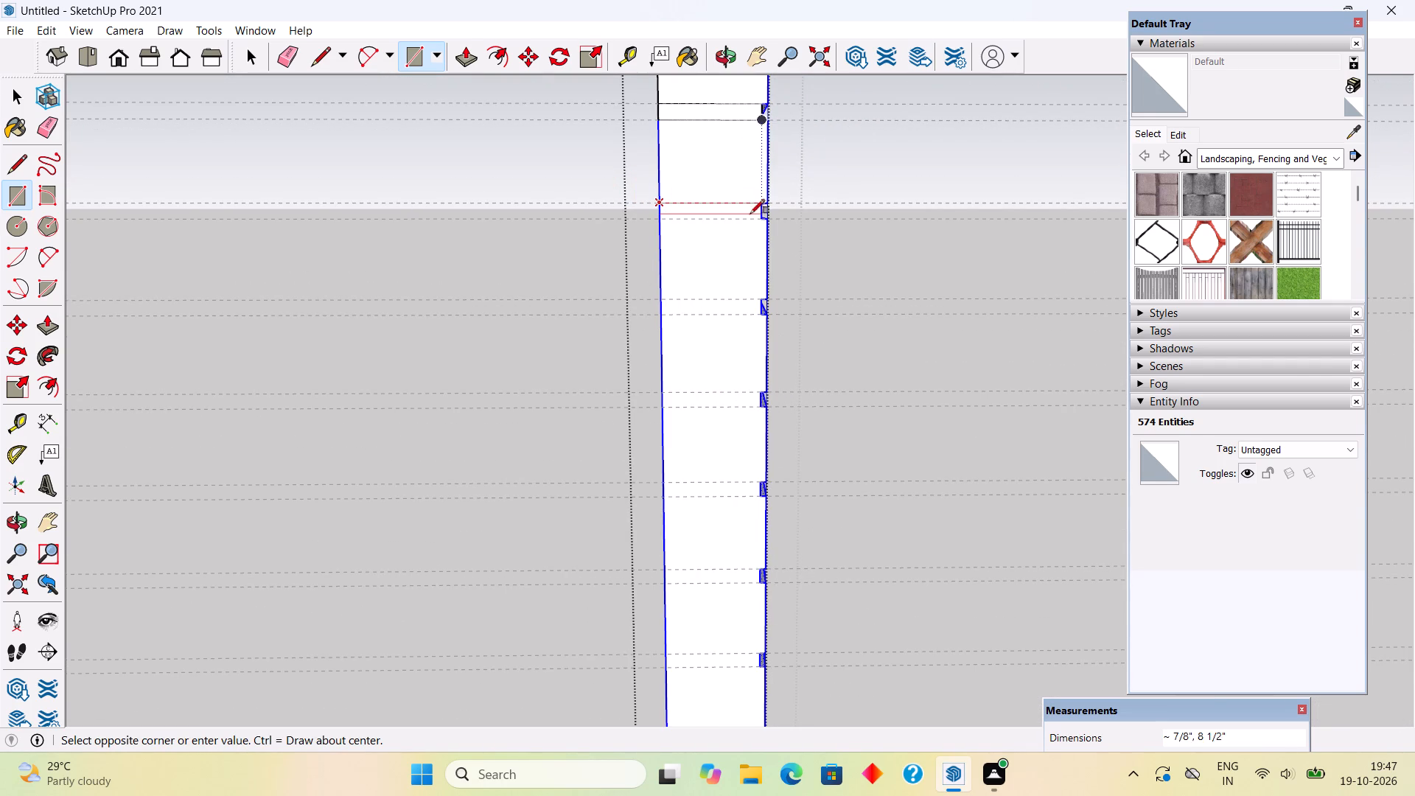
{"action": "left_click", "coordinate": [758, 220]}
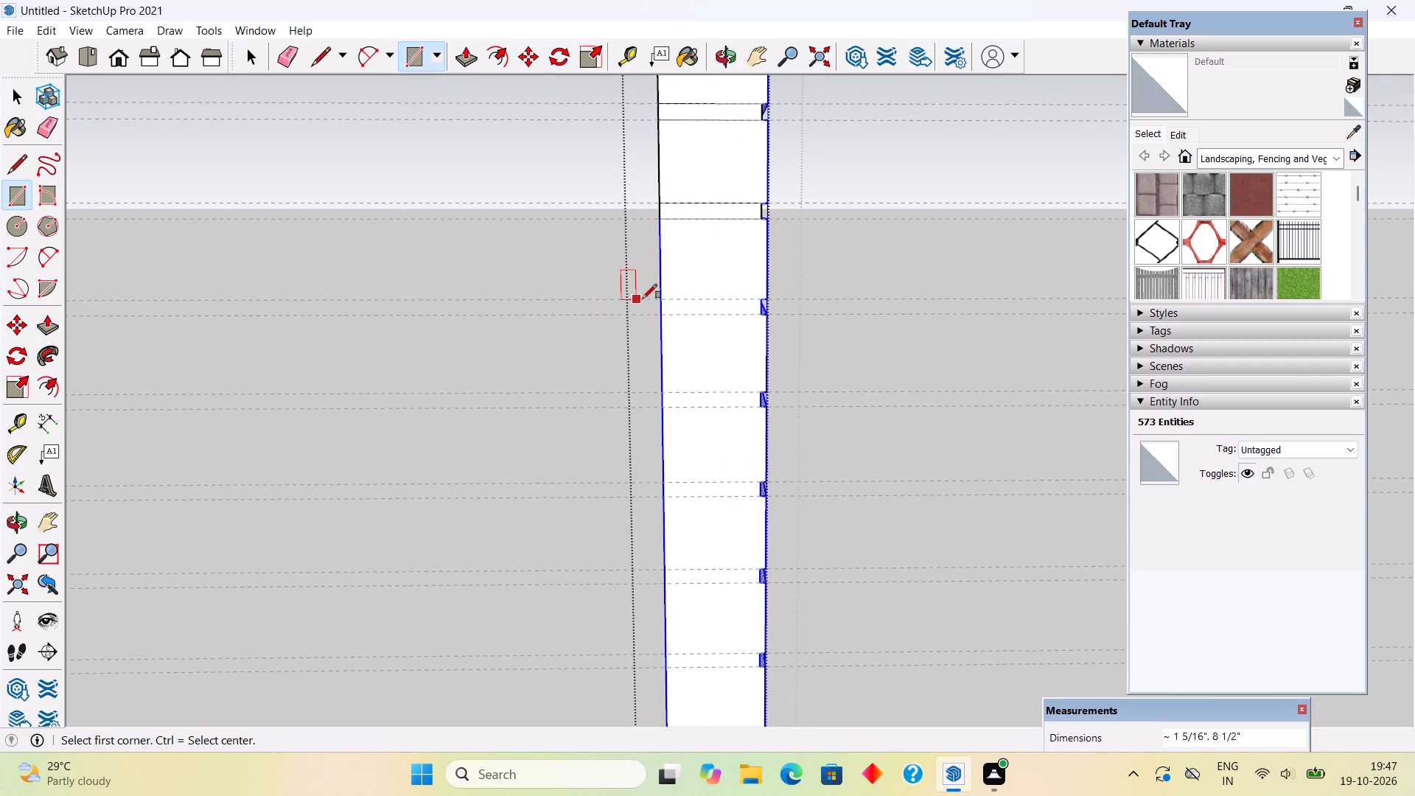
{"action": "left_click", "coordinate": [663, 300]}
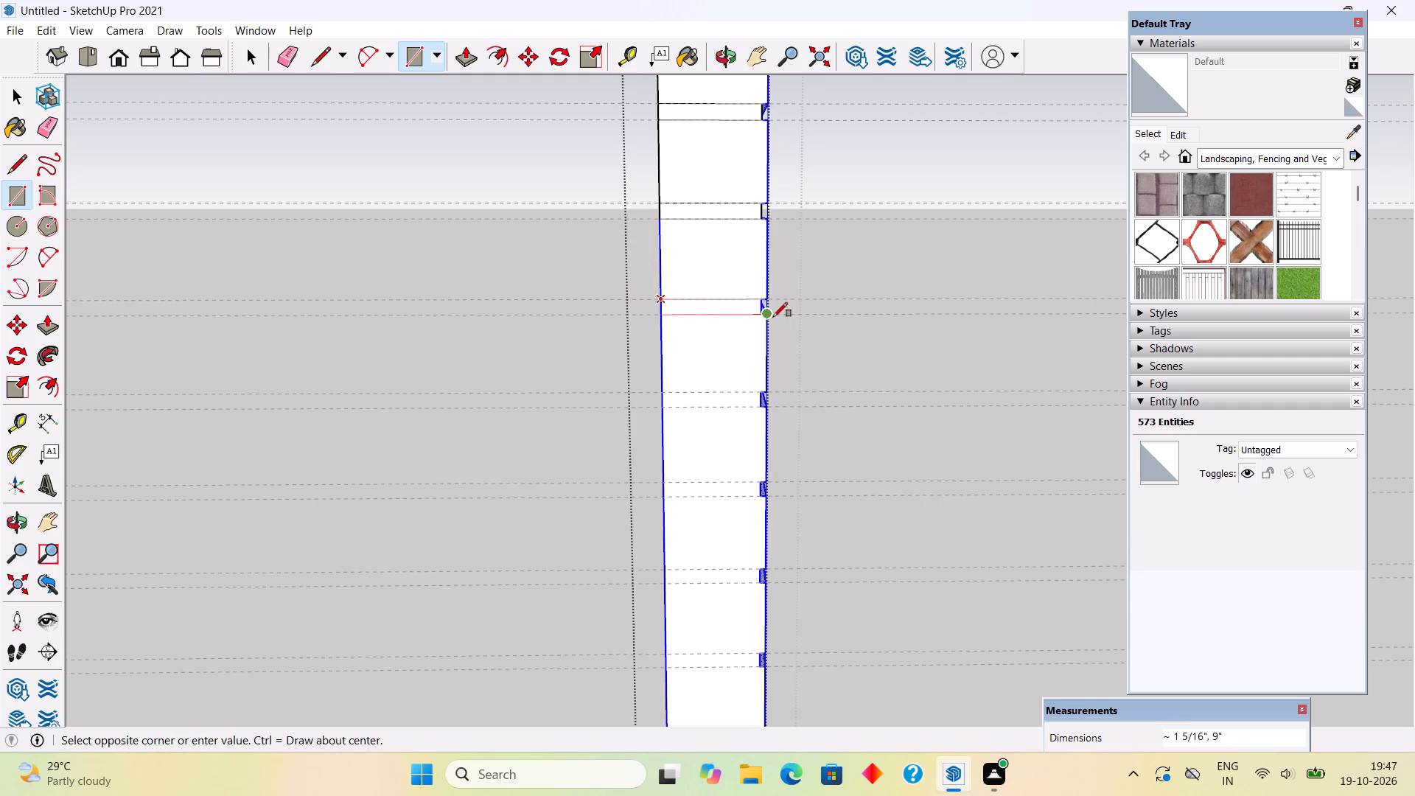
{"action": "left_click", "coordinate": [757, 315]}
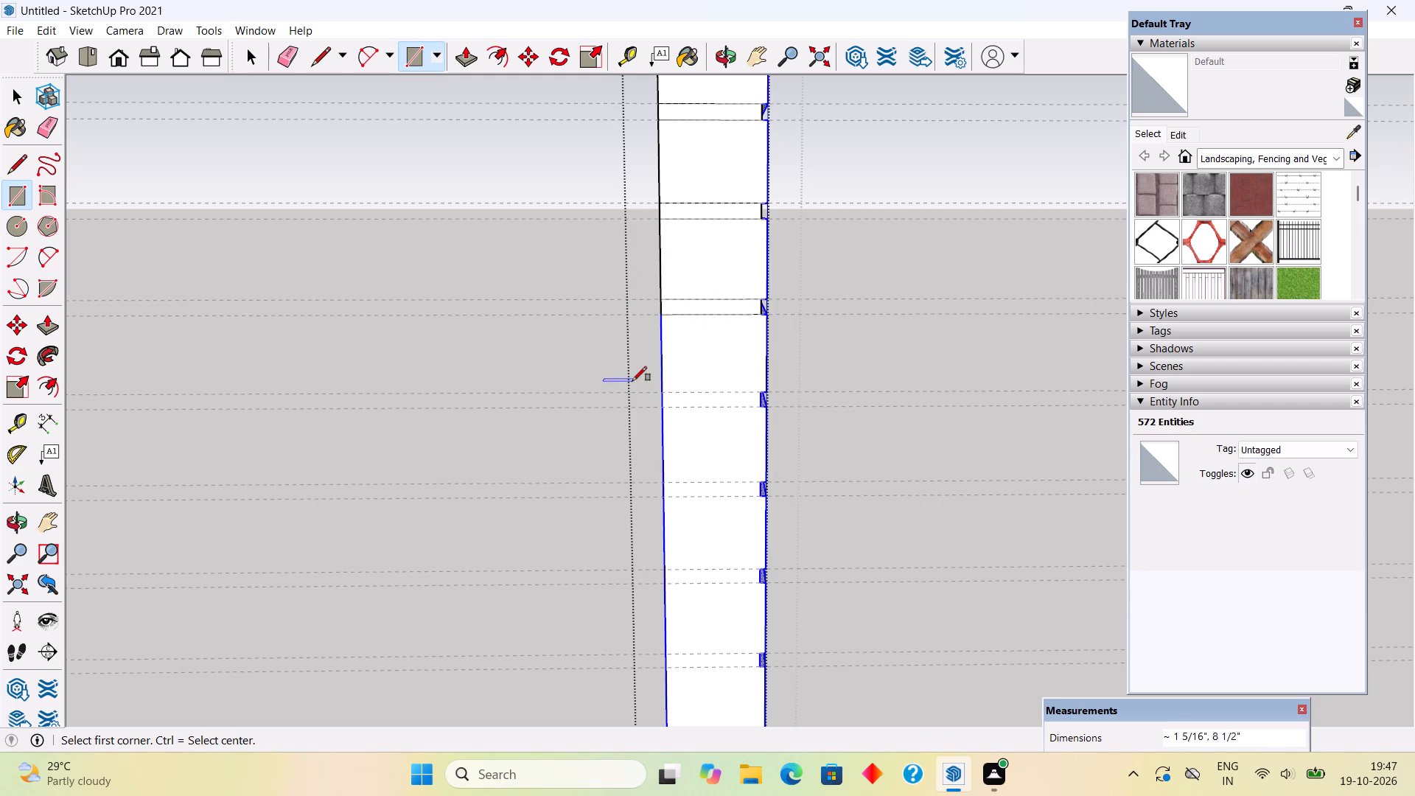
Draw rectangles about 1 5/16" by 8 1/2" between the next three guide pairs down the wall's end face.
{"action": "left_click", "coordinate": [665, 388]}
{"action": "left_click", "coordinate": [758, 405]}
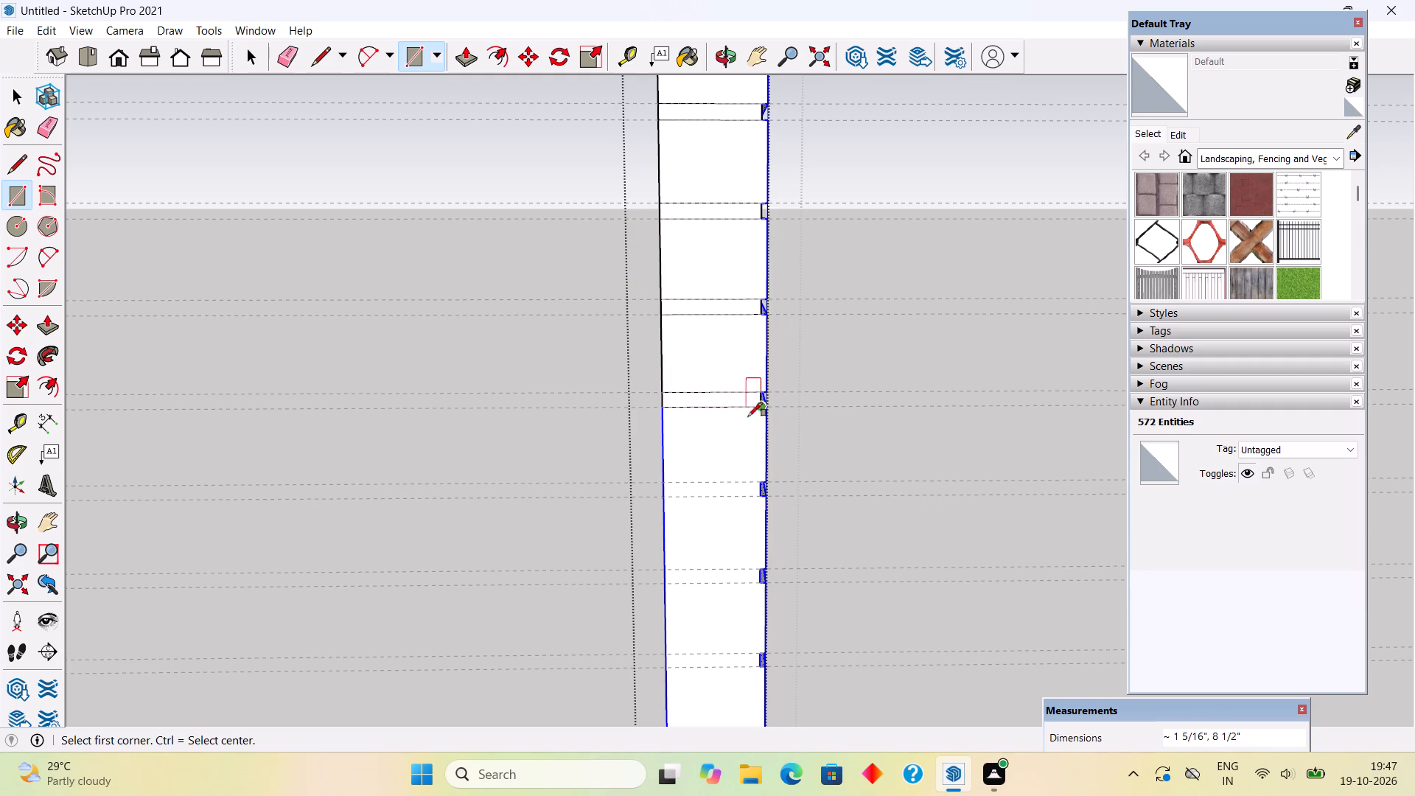
{"action": "left_click", "coordinate": [668, 478]}
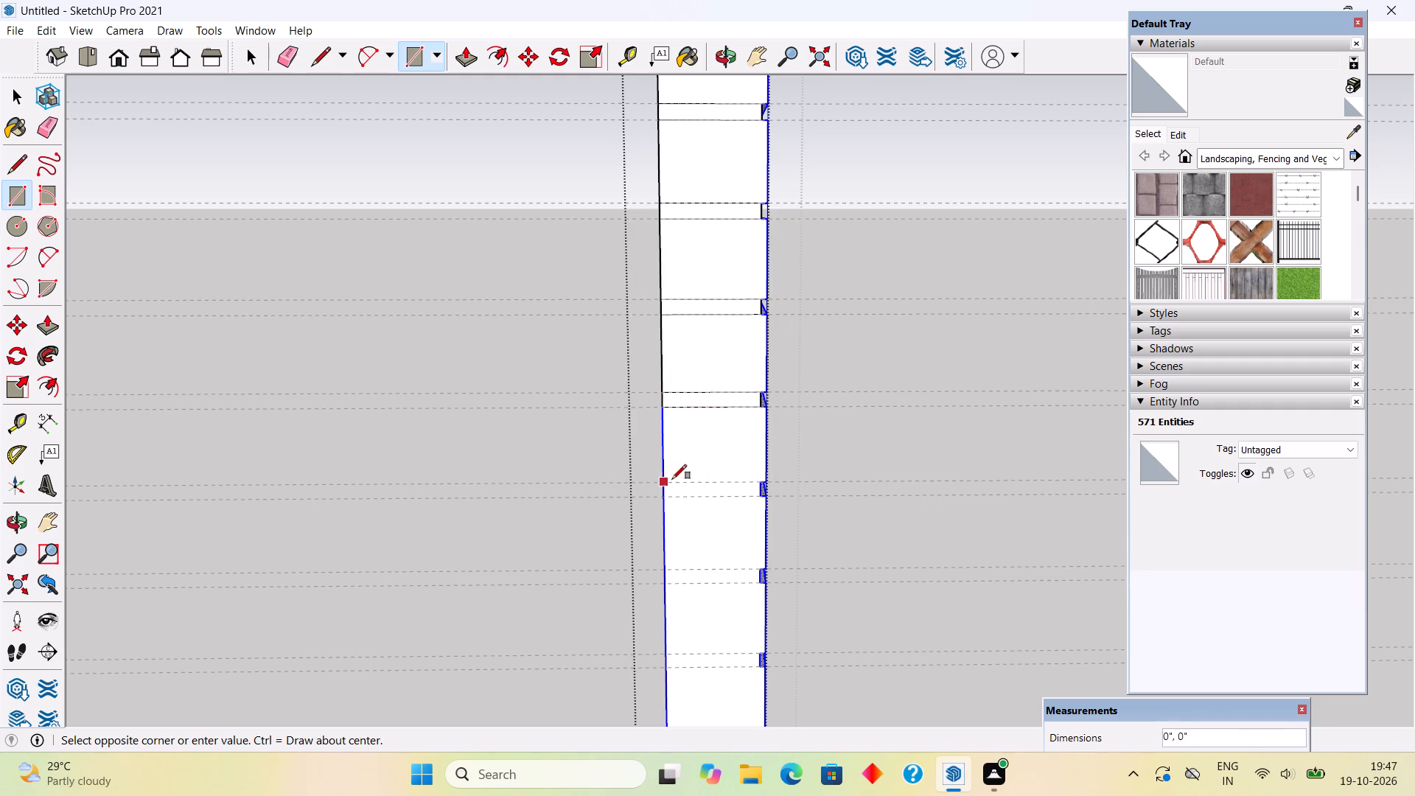
{"action": "left_click", "coordinate": [760, 496]}
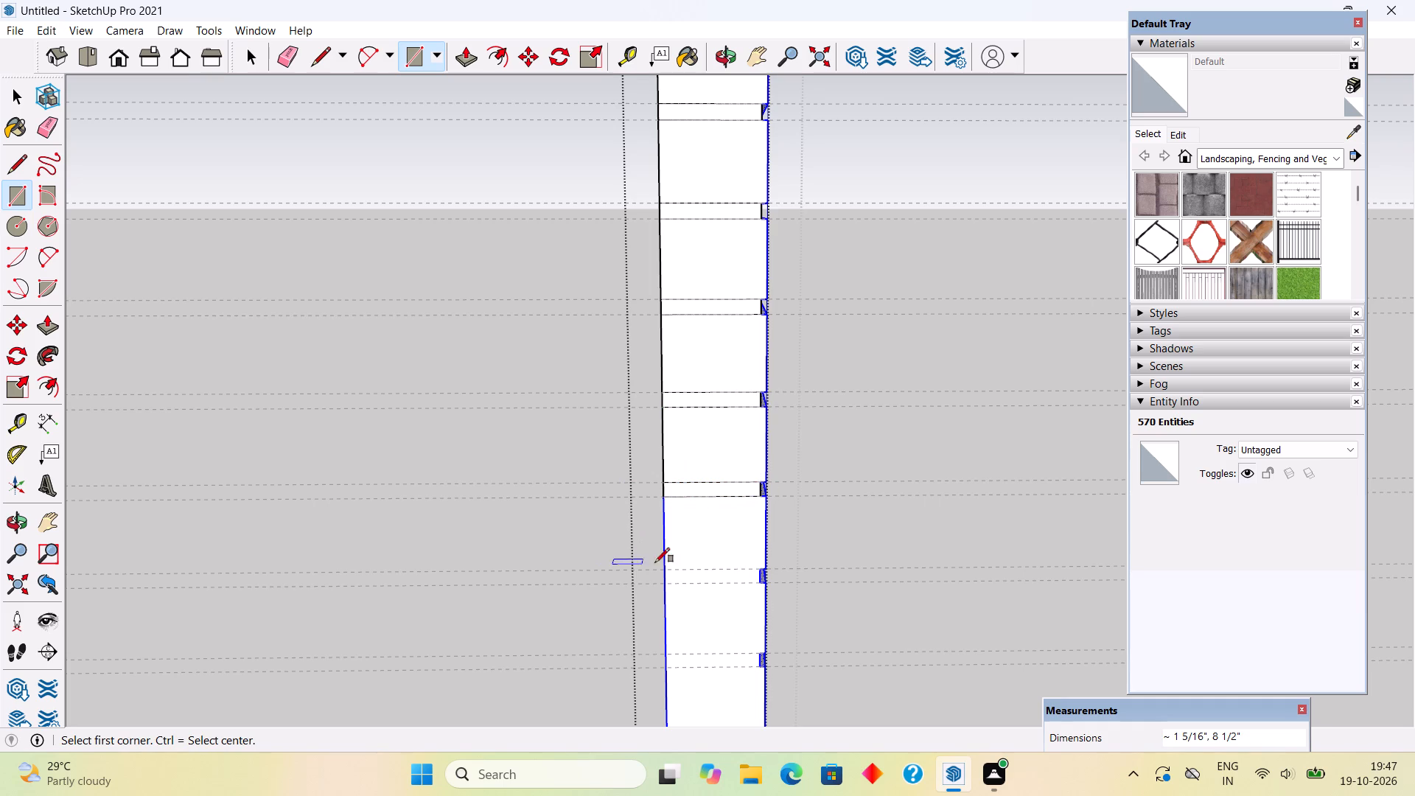
{"action": "left_click", "coordinate": [663, 573]}
{"action": "left_click", "coordinate": [758, 584]}
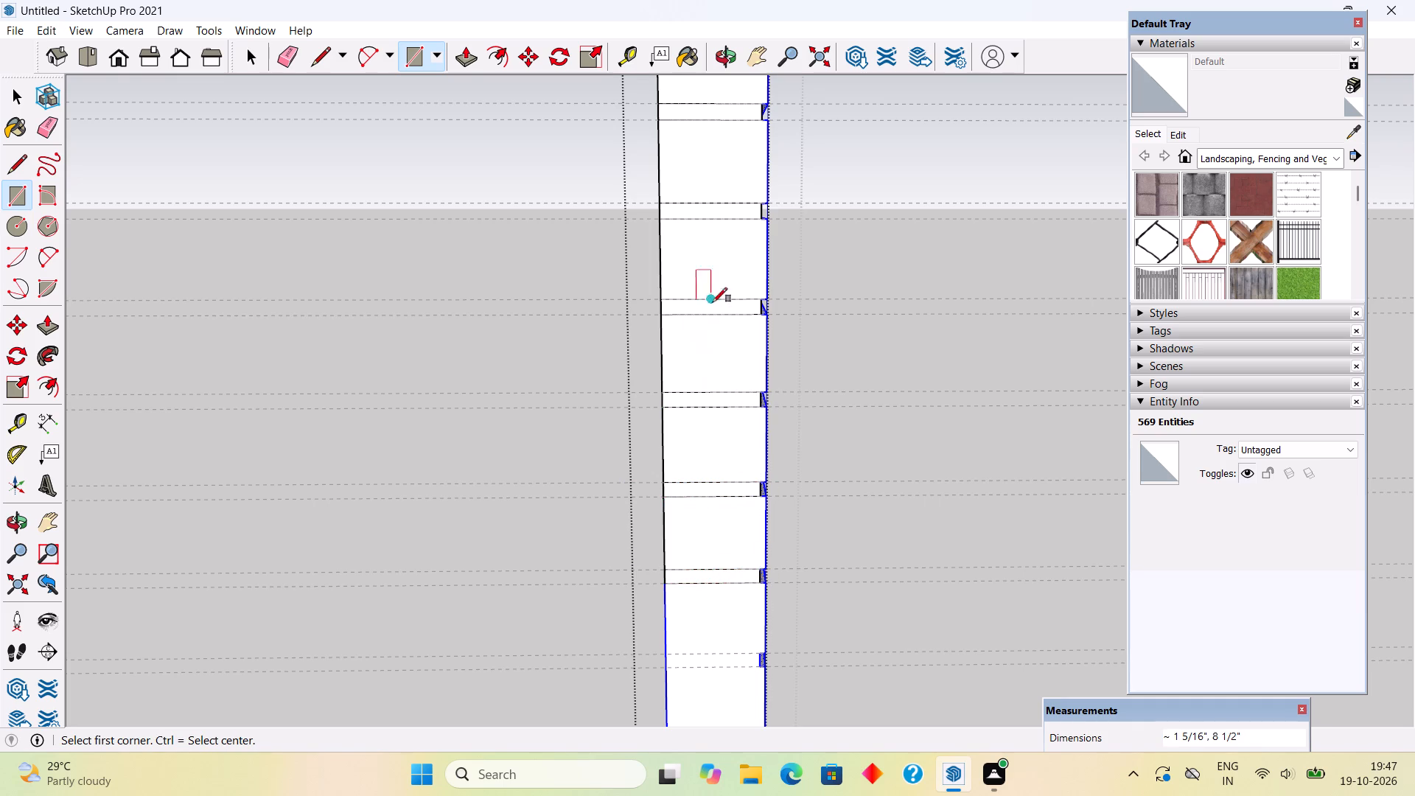
Continue down the wall's end face with four more rectangles about 1 5/16" by 8 1/2", one between each successive guide pair.
{"action": "scroll", "coordinate": [716, 282], "scroll_direction": "down", "scroll_amount": 11}
{"action": "scroll", "coordinate": [765, 674], "scroll_direction": "up", "scroll_amount": 6}
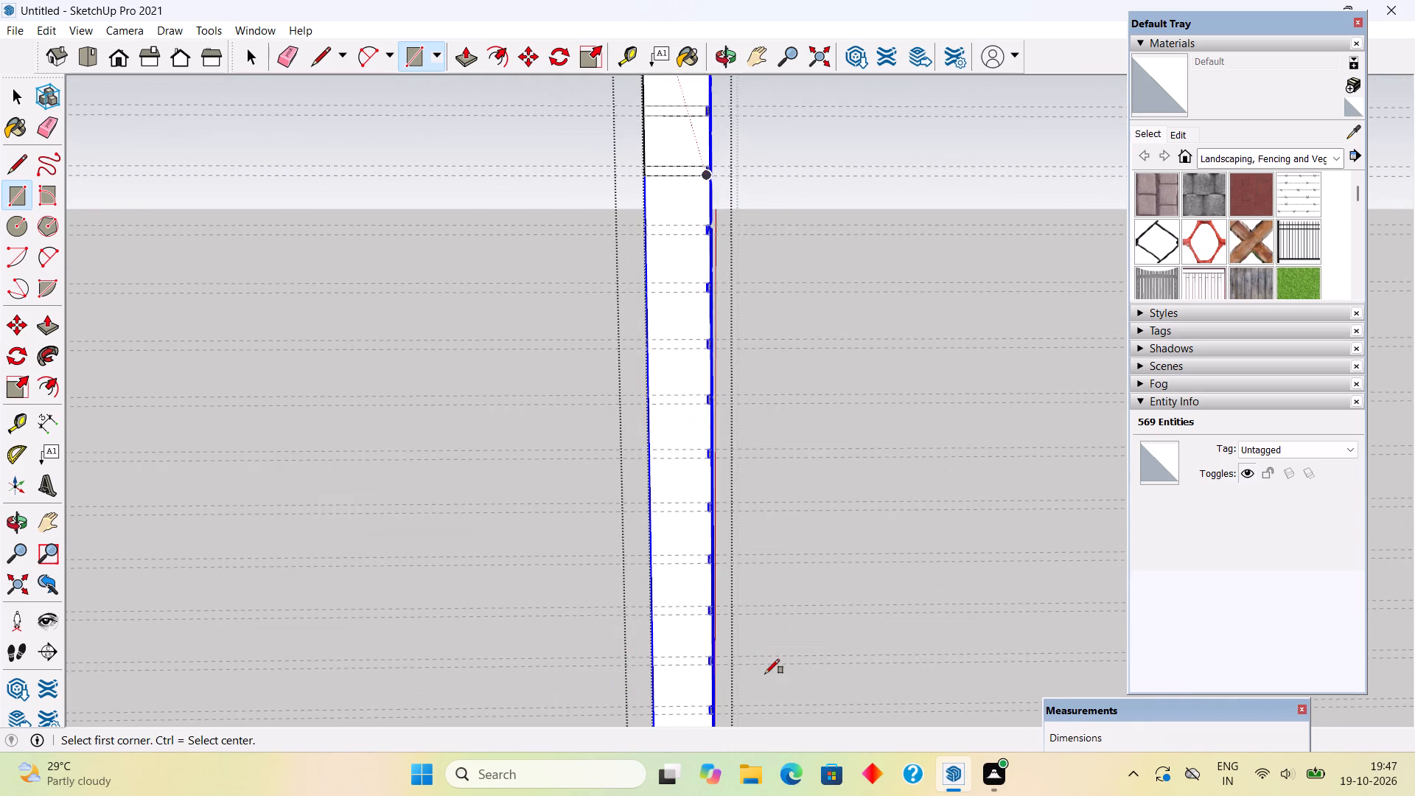
{"action": "scroll", "coordinate": [765, 674], "scroll_direction": "up", "scroll_amount": 2}
{"action": "scroll", "coordinate": [765, 674], "scroll_direction": "down", "scroll_amount": 3}
{"action": "scroll", "coordinate": [736, 301], "scroll_direction": "up", "scroll_amount": 3}
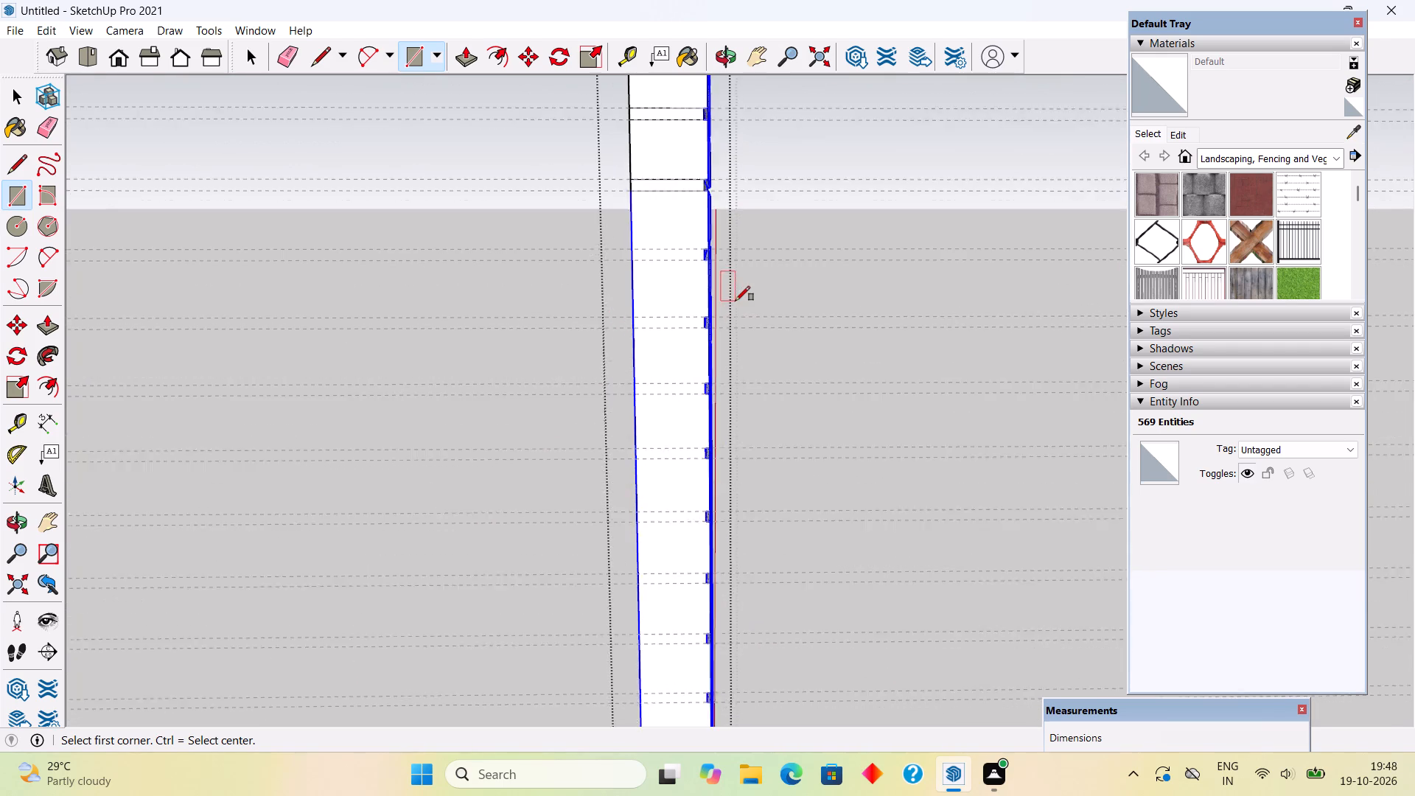
{"action": "scroll", "coordinate": [634, 244], "scroll_direction": "up", "scroll_amount": 1}
{"action": "left_click", "coordinate": [615, 243]}
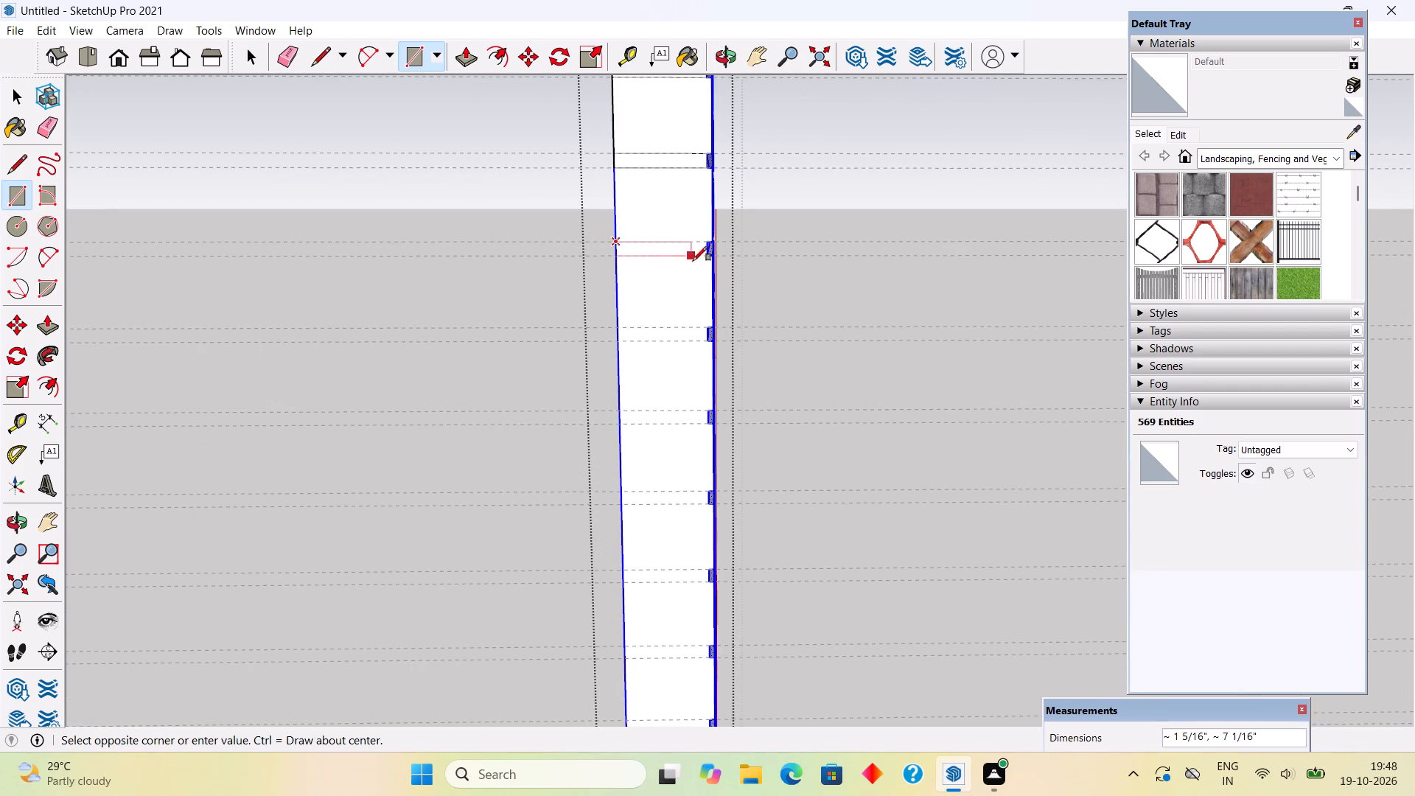
{"action": "left_click", "coordinate": [702, 259]}
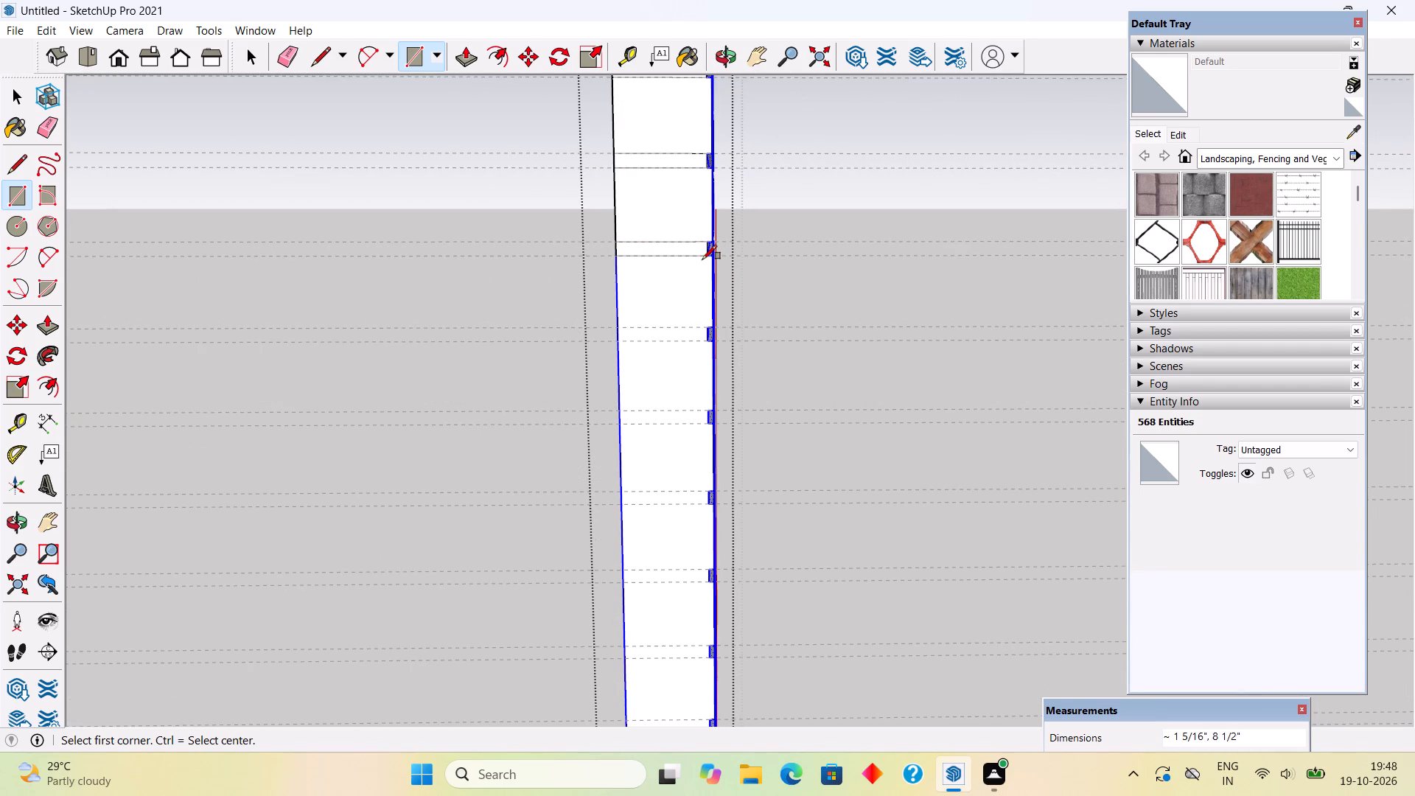
{"action": "left_click", "coordinate": [618, 332]}
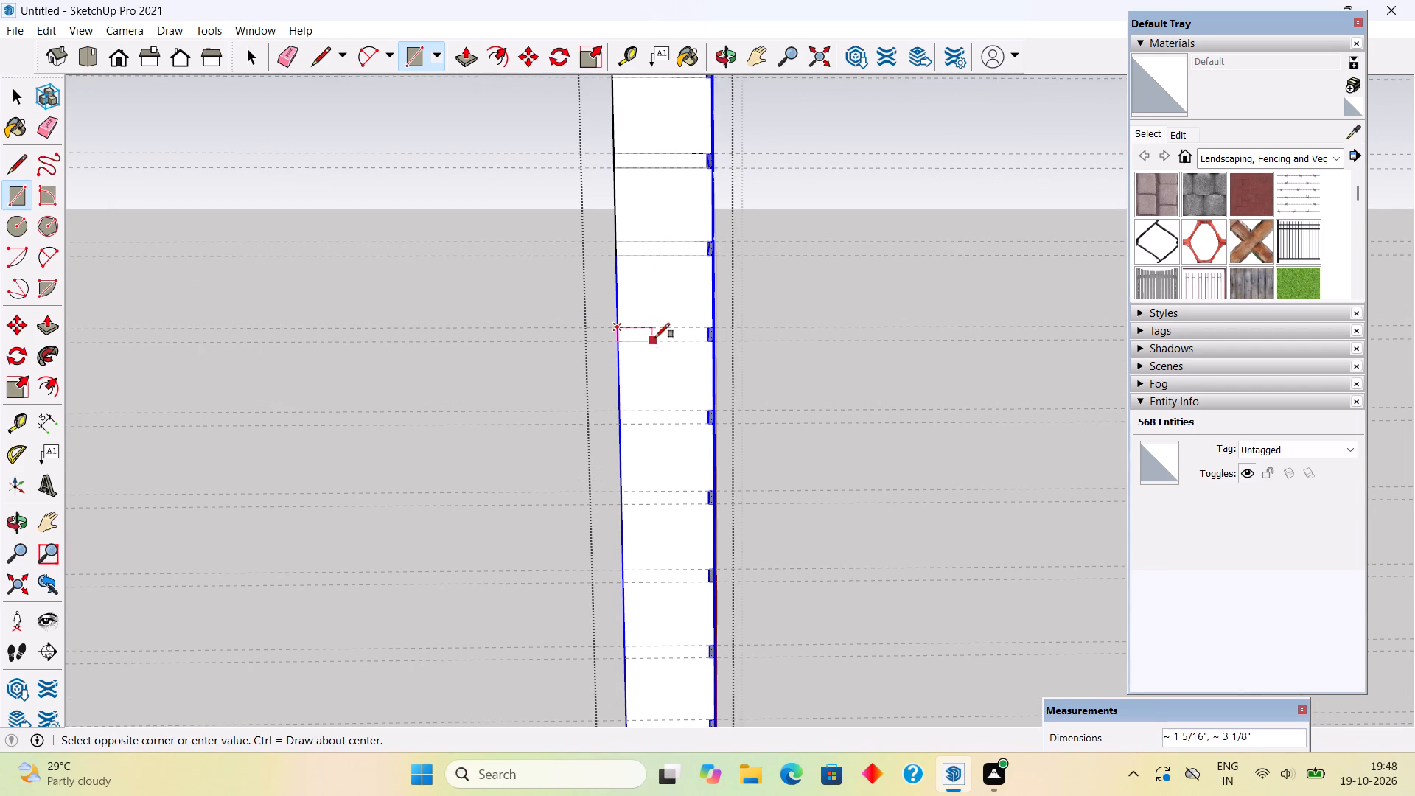
{"action": "scroll", "coordinate": [710, 343], "scroll_direction": "up", "scroll_amount": 5}
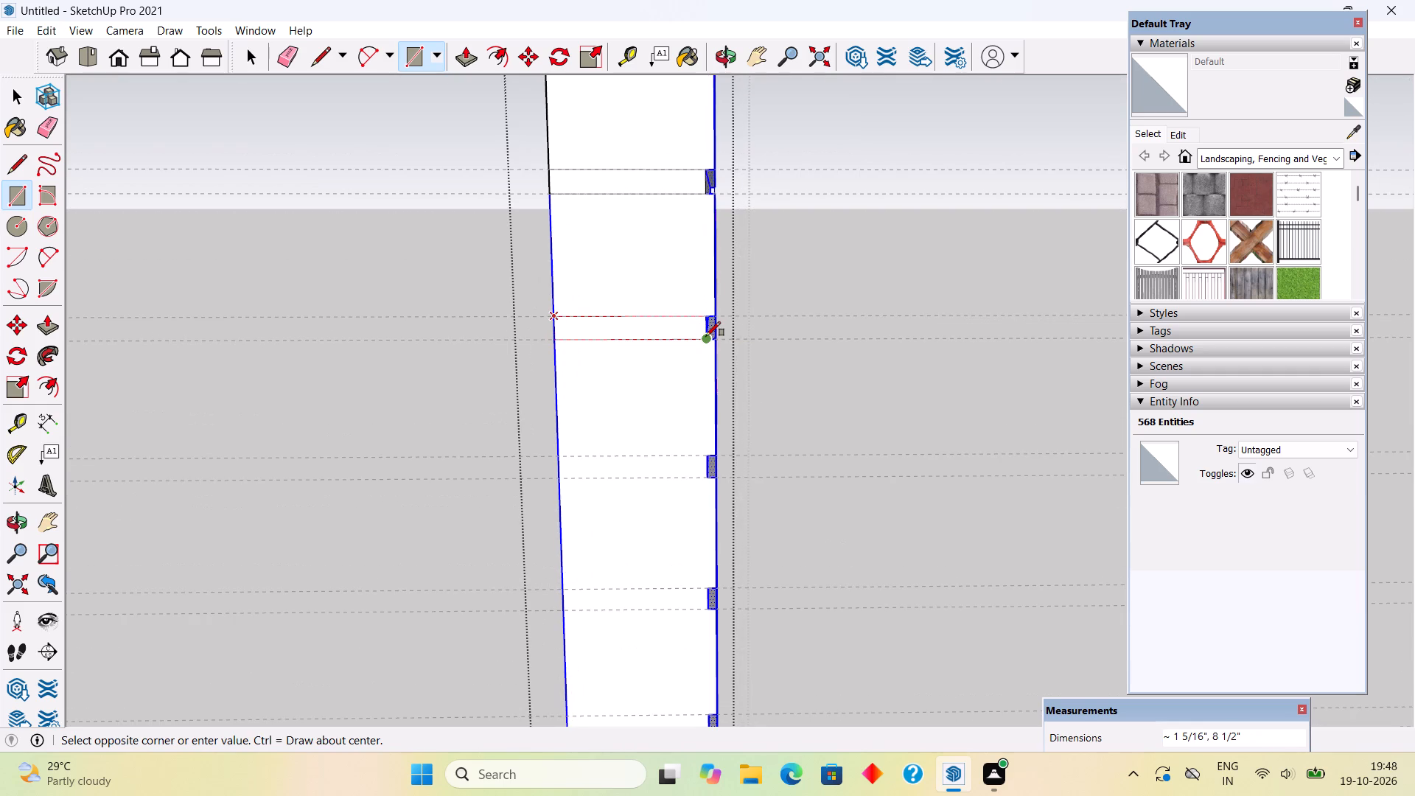
{"action": "left_click", "coordinate": [706, 336]}
{"action": "left_click", "coordinate": [558, 460]}
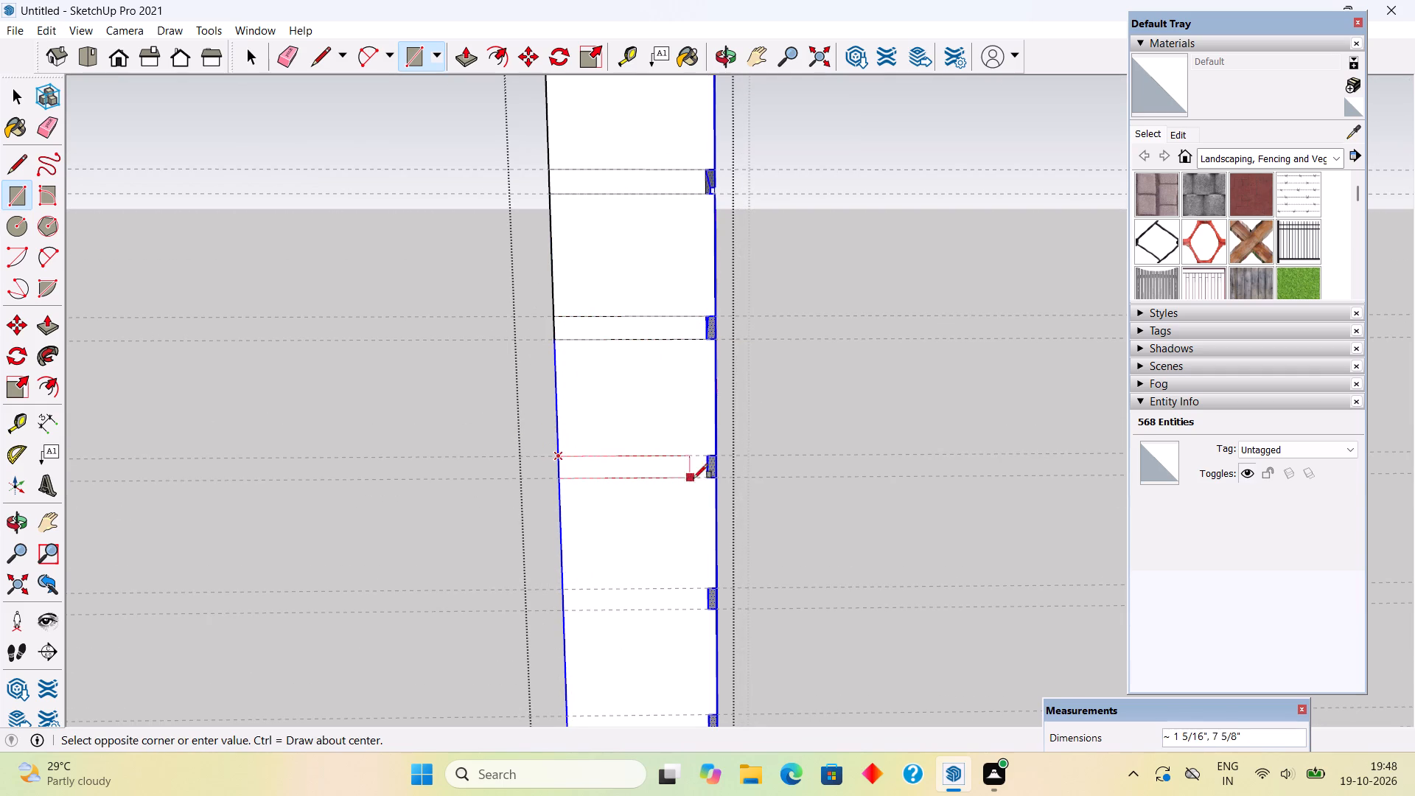
{"action": "left_click", "coordinate": [709, 481]}
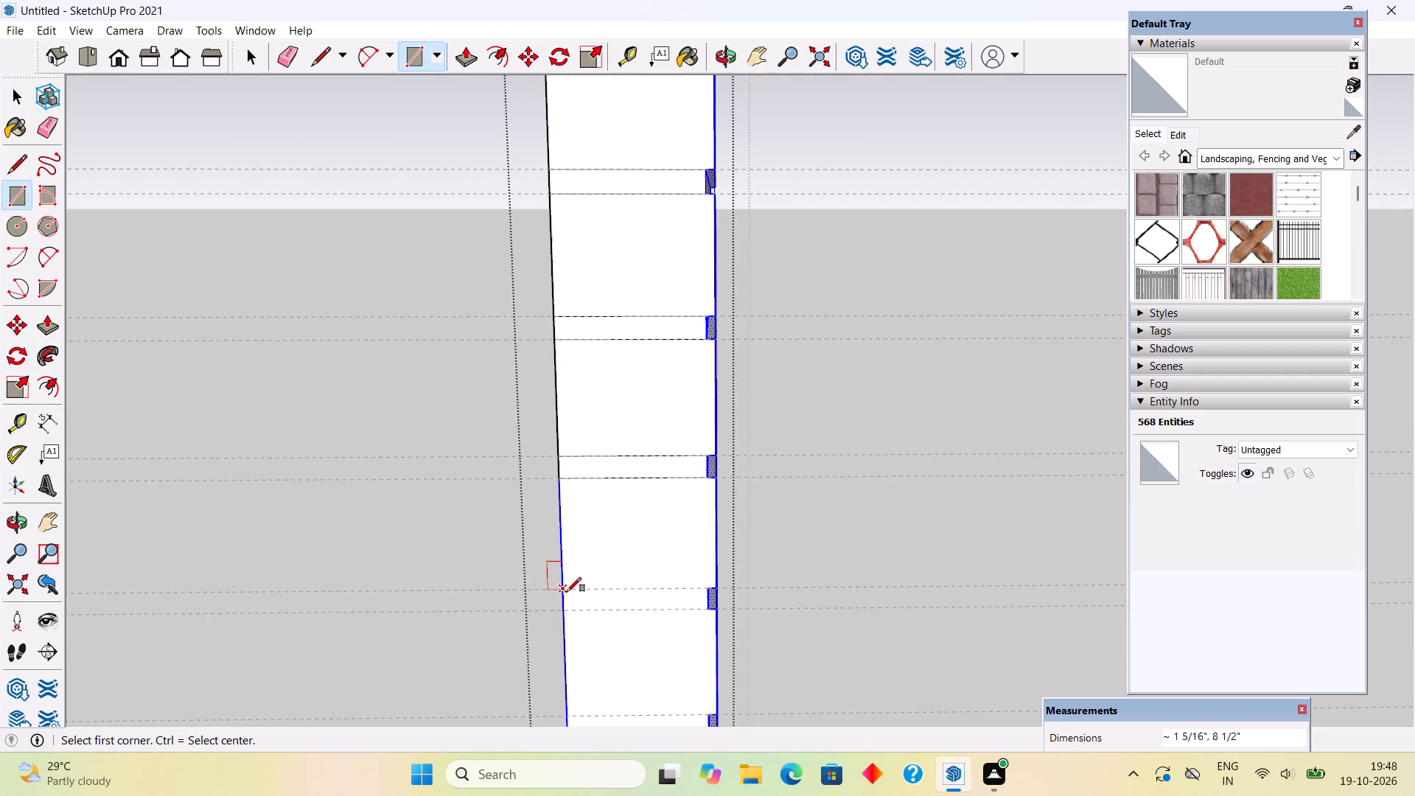
{"action": "left_click", "coordinate": [567, 590]}
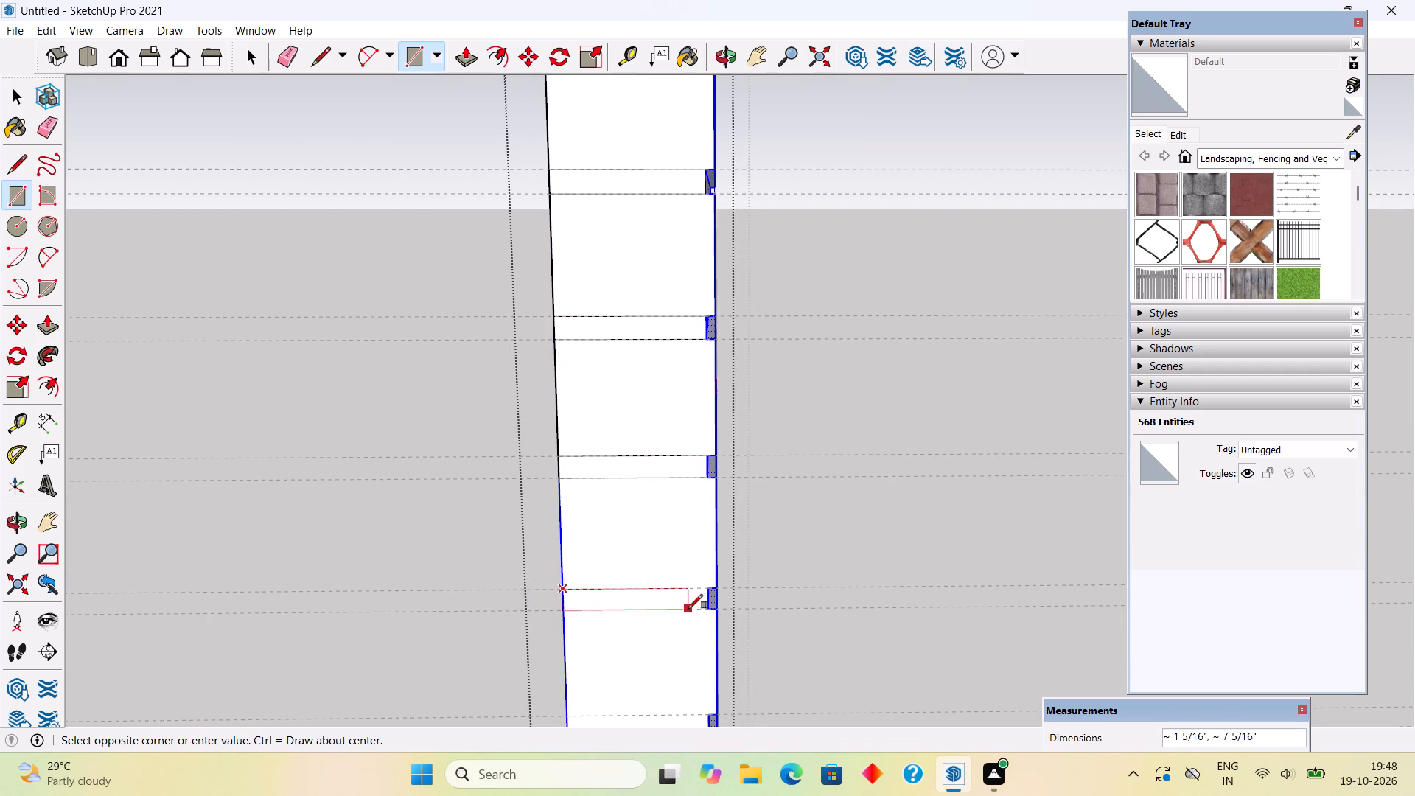
{"action": "left_click", "coordinate": [710, 609]}
Draw rectangles about 1 5/16" by 8 1/2" between the following four empty guide pairs on the wall's end face.
{"action": "scroll", "coordinate": [703, 259], "scroll_direction": "down", "scroll_amount": 10}
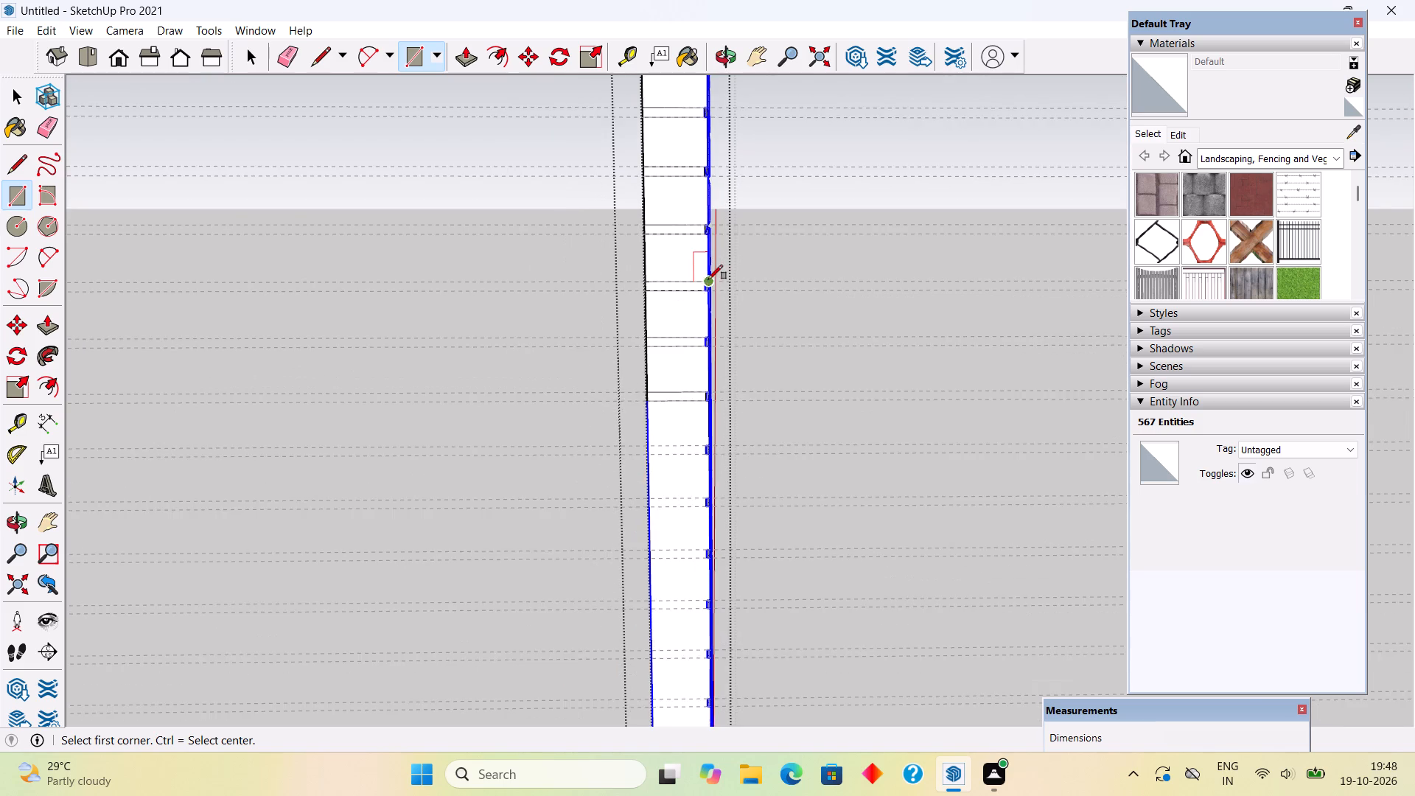
{"action": "scroll", "coordinate": [708, 279], "scroll_direction": "down", "scroll_amount": 5}
{"action": "scroll", "coordinate": [775, 717], "scroll_direction": "up", "scroll_amount": 6}
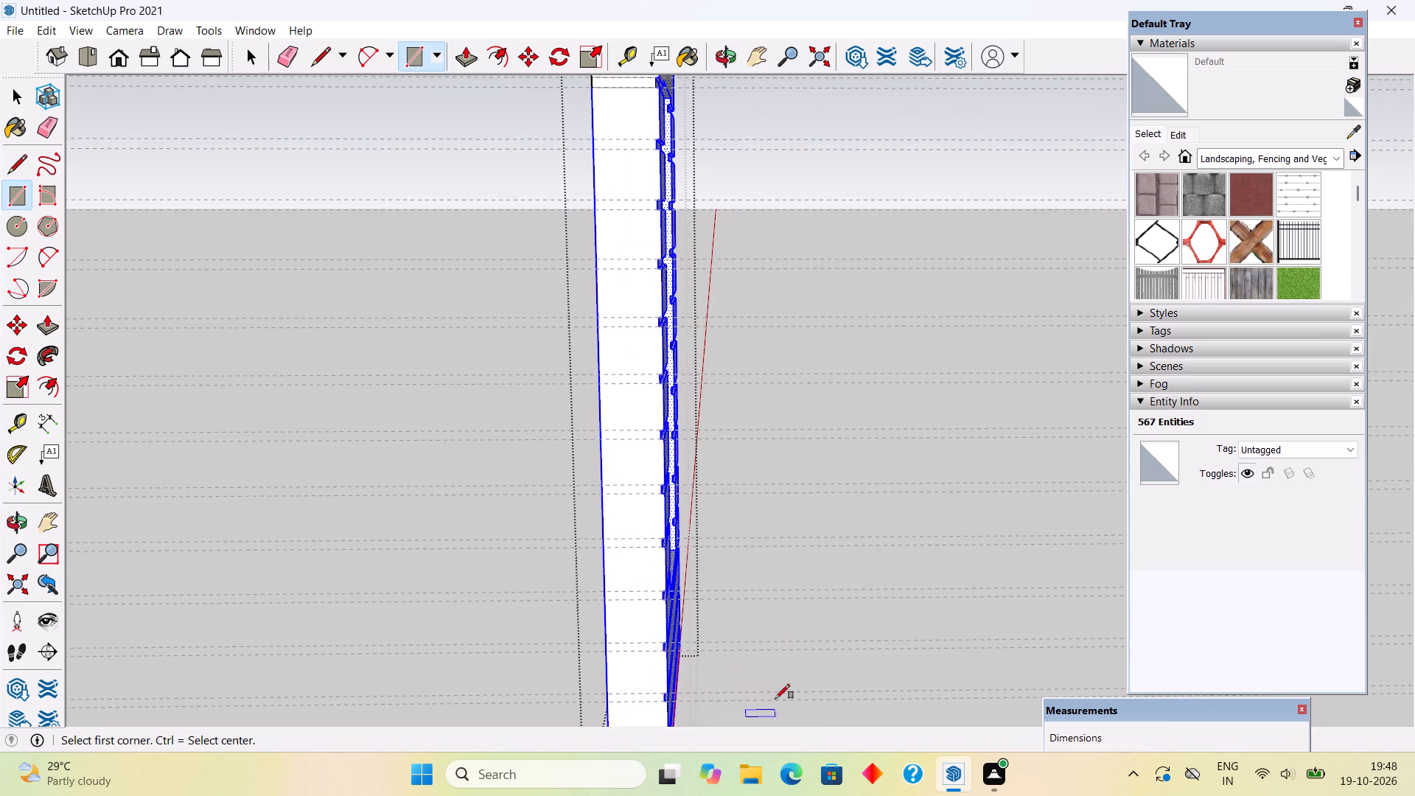
{"action": "scroll", "coordinate": [624, 107], "scroll_direction": "up", "scroll_amount": 5}
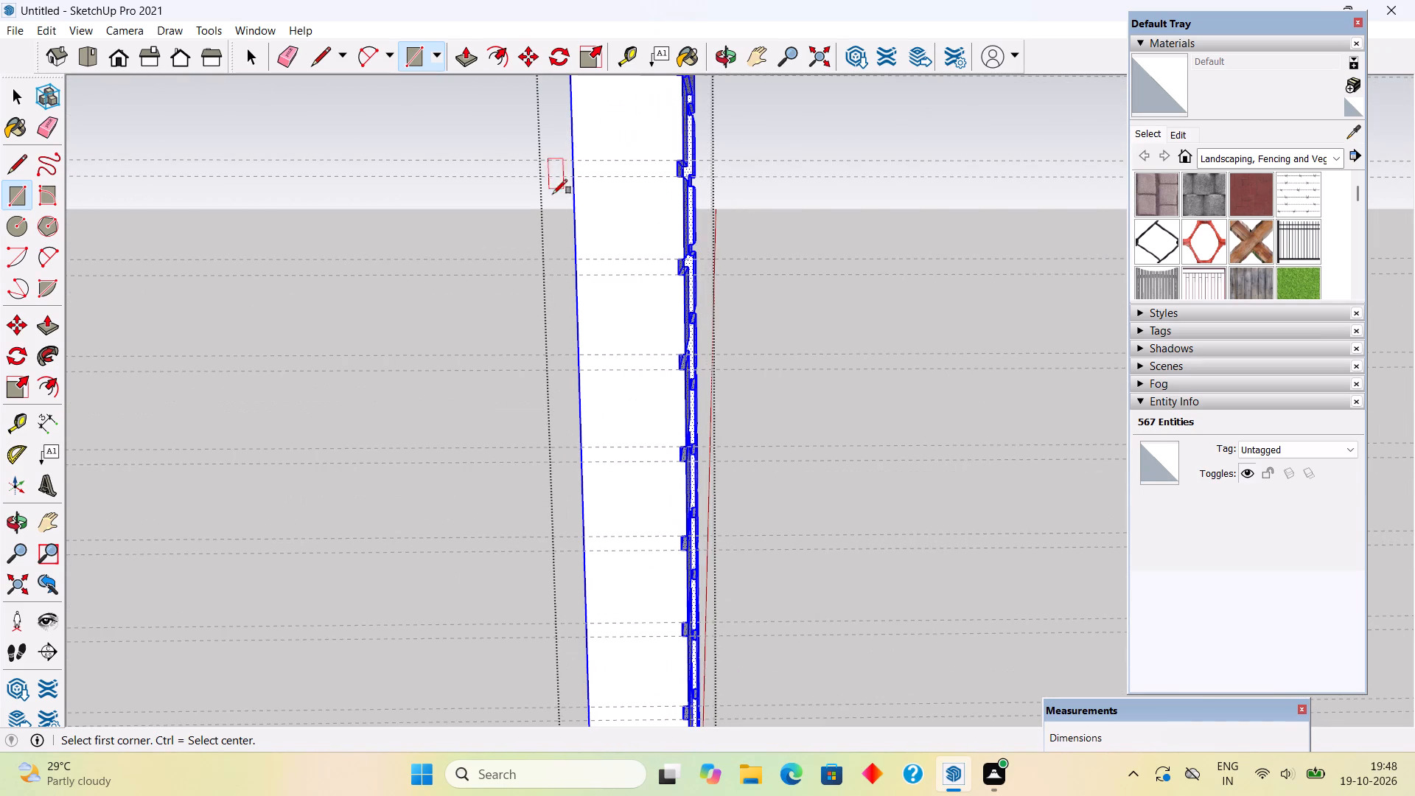
{"action": "left_click", "coordinate": [573, 161]}
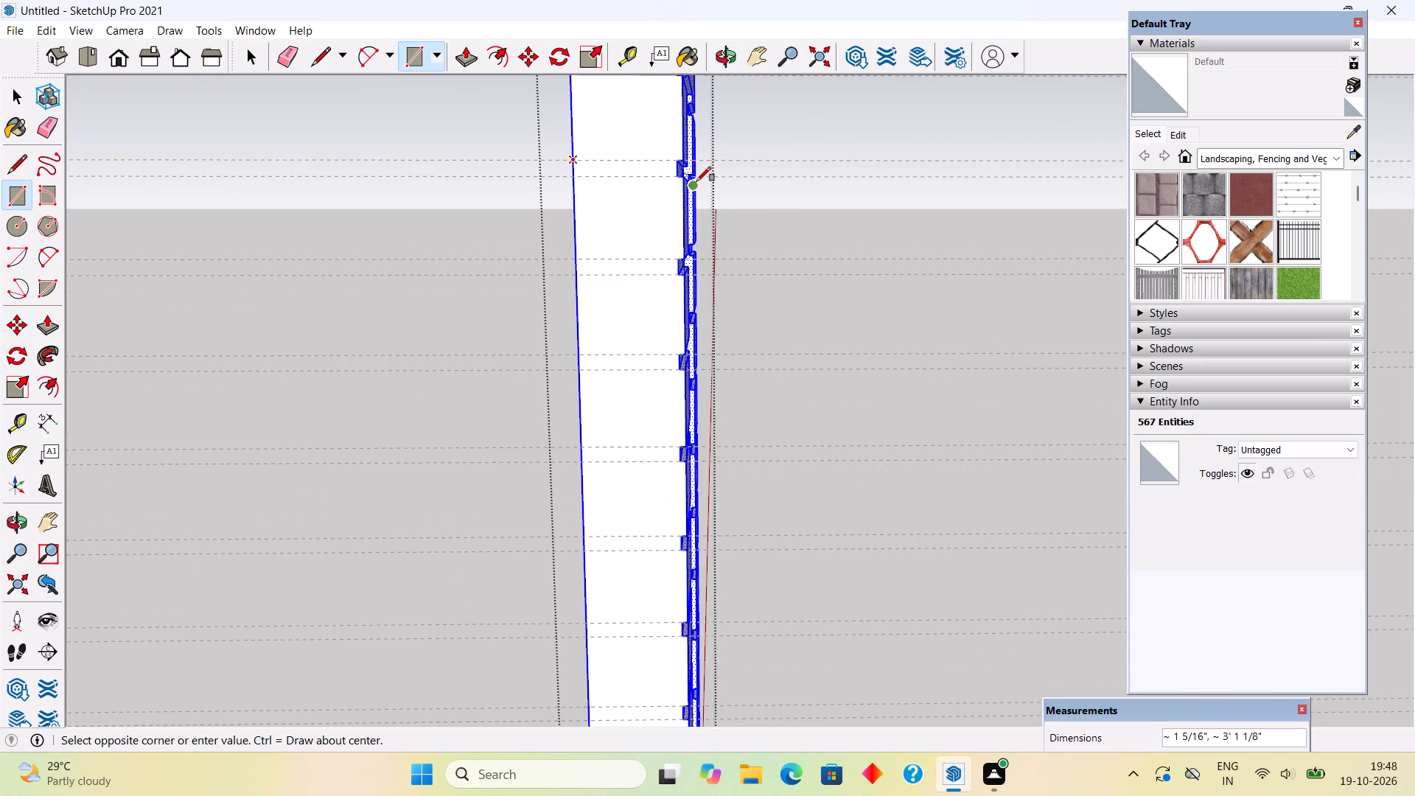
{"action": "middle_click_drag", "start_coordinate": [664, 177], "coordinate": [742, 215]}
{"action": "scroll", "coordinate": [673, 181], "scroll_direction": "up", "scroll_amount": 4}
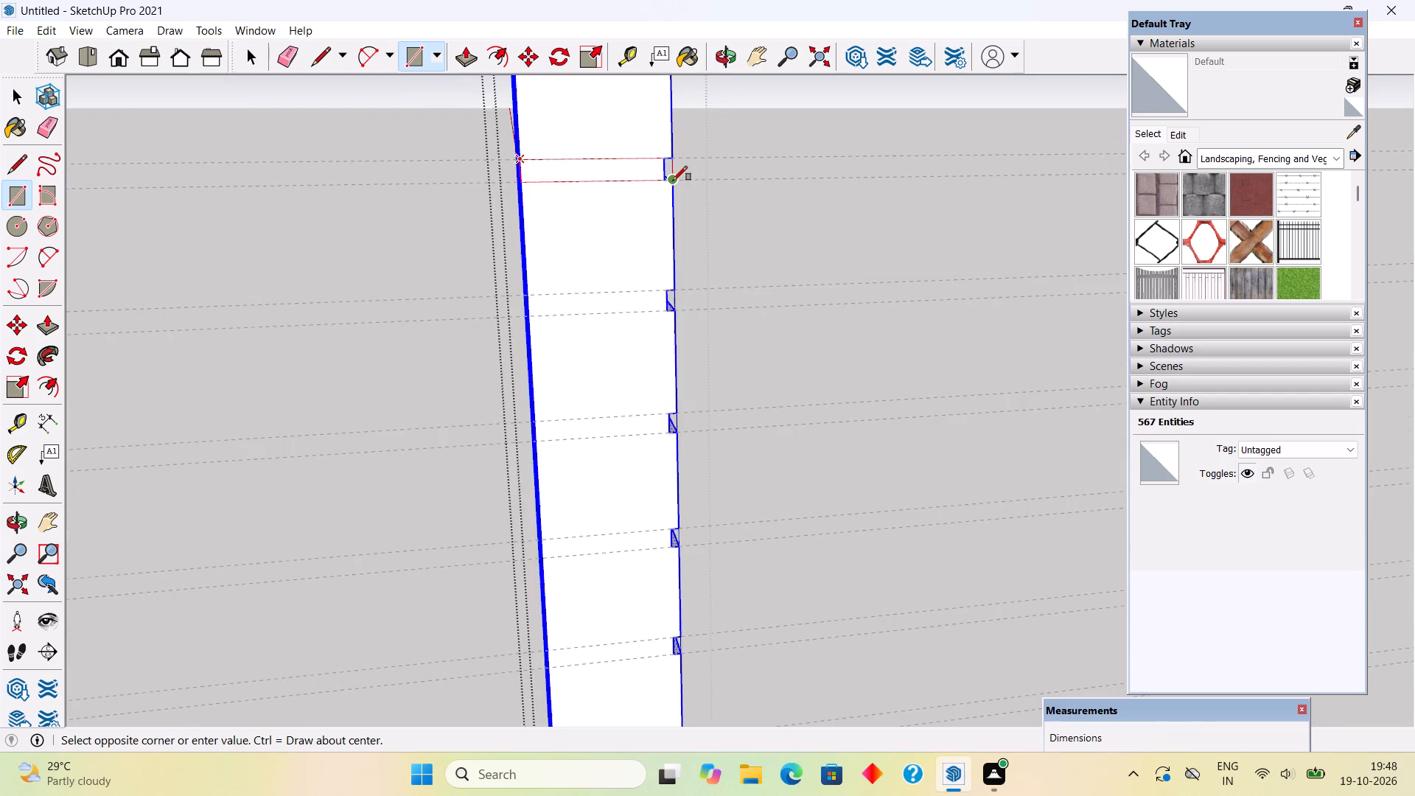
{"action": "left_click", "coordinate": [660, 181]}
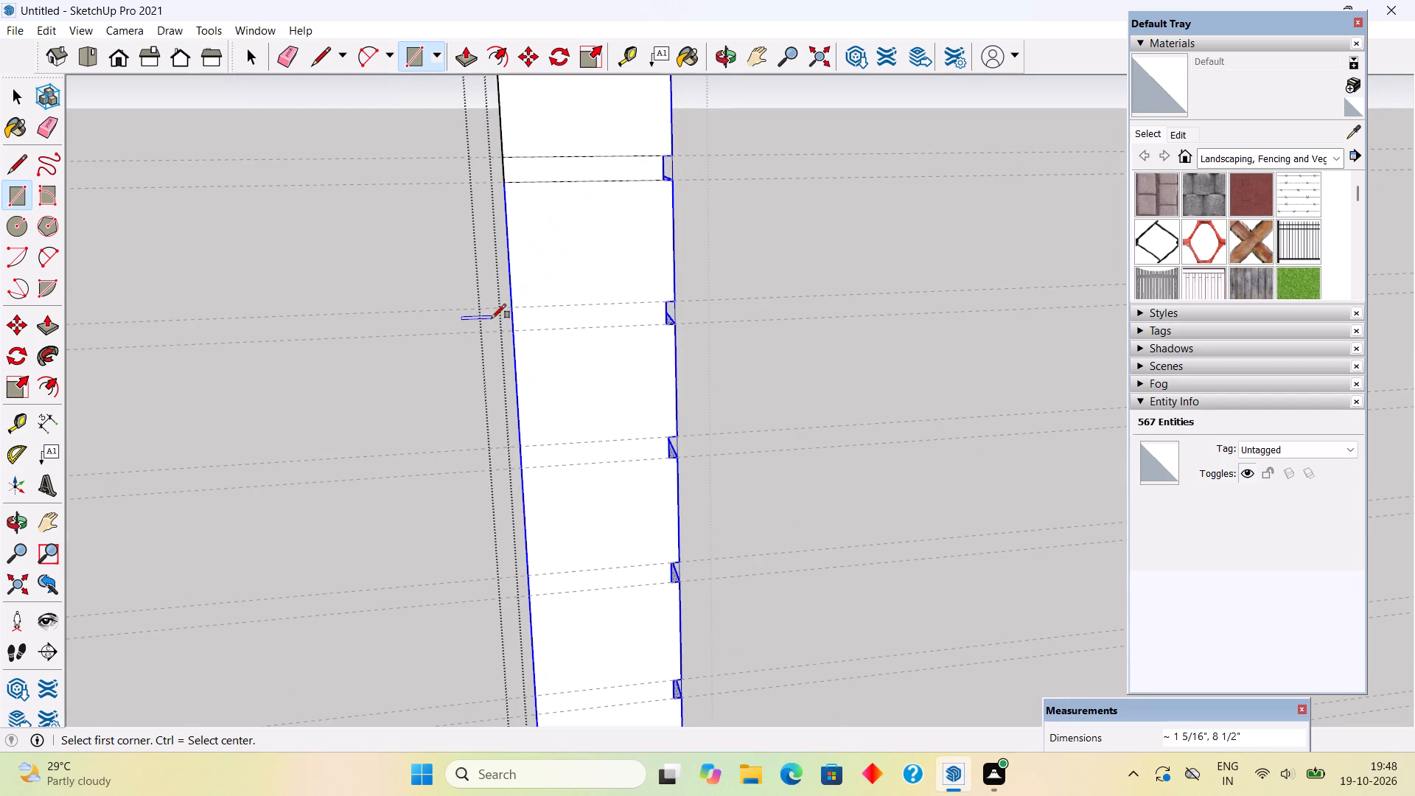
{"action": "left_click", "coordinate": [514, 310]}
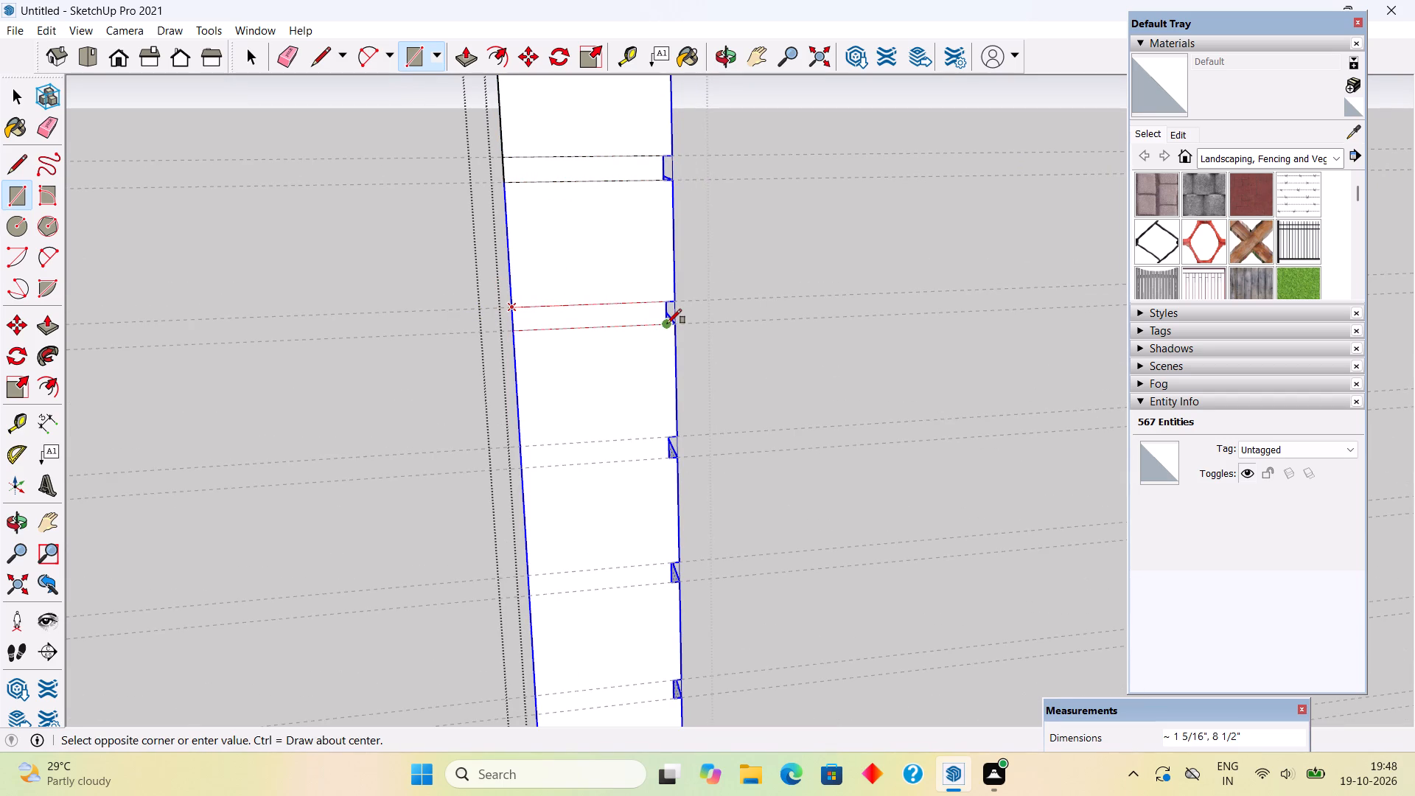
{"action": "left_click", "coordinate": [667, 324]}
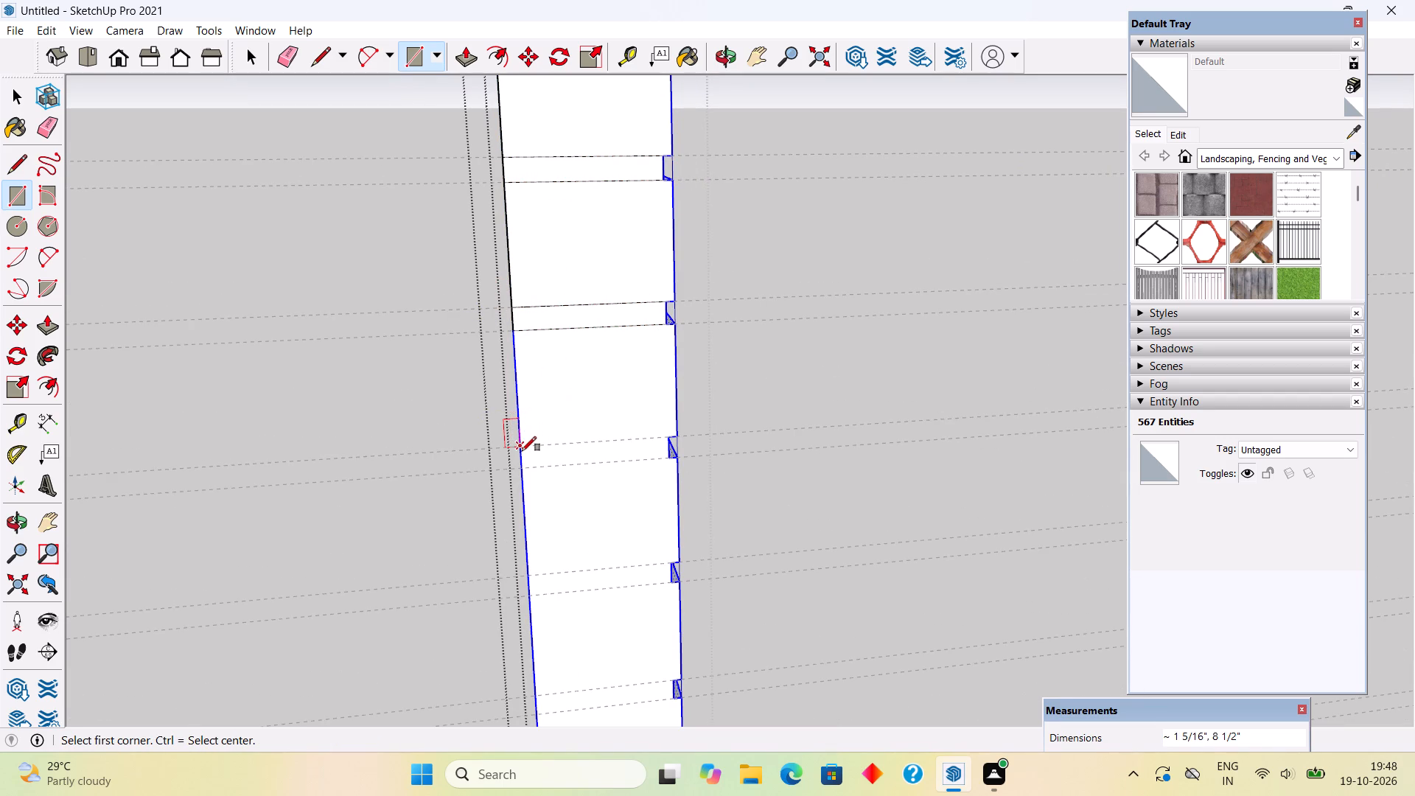
{"action": "left_click", "coordinate": [522, 451]}
{"action": "left_click", "coordinate": [666, 457]}
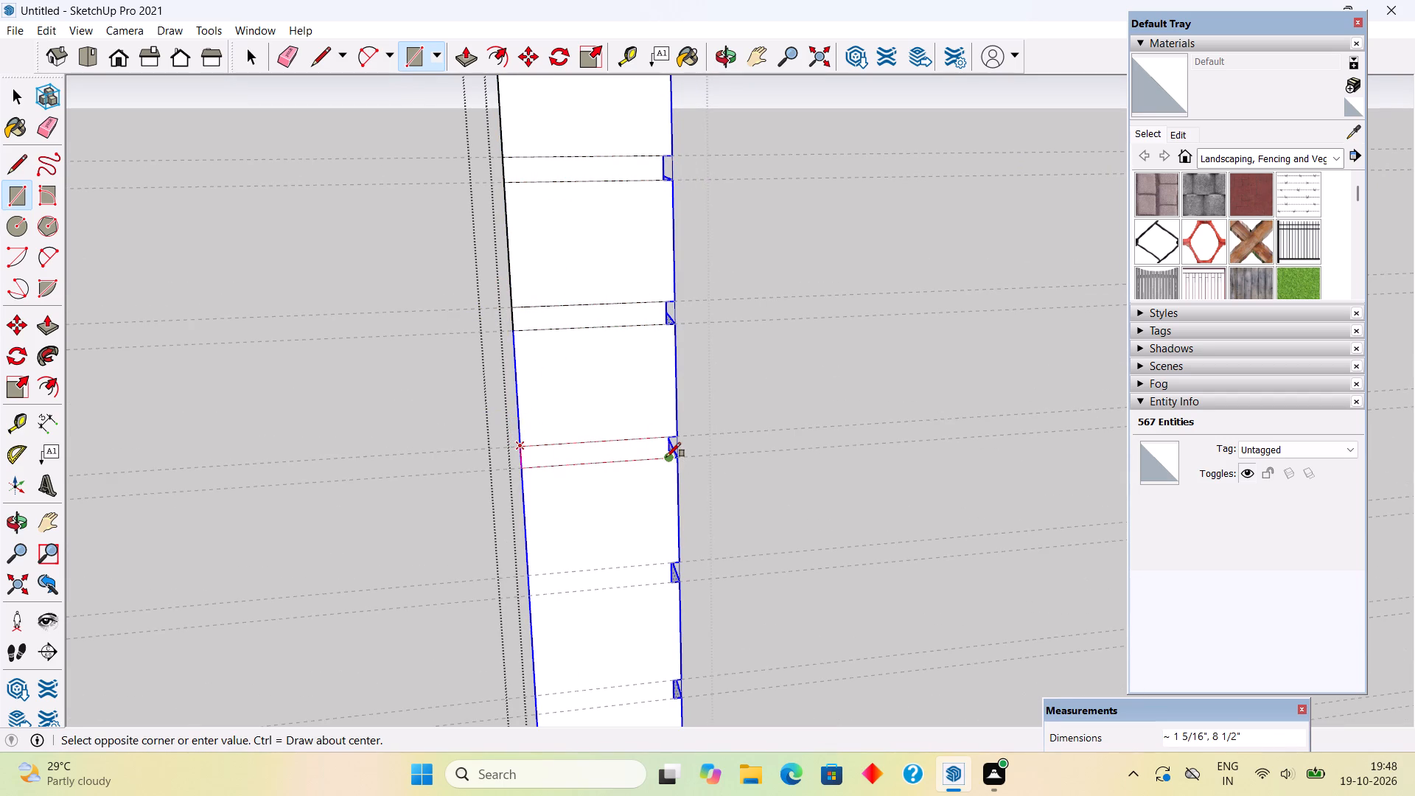
{"action": "left_click", "coordinate": [531, 573]}
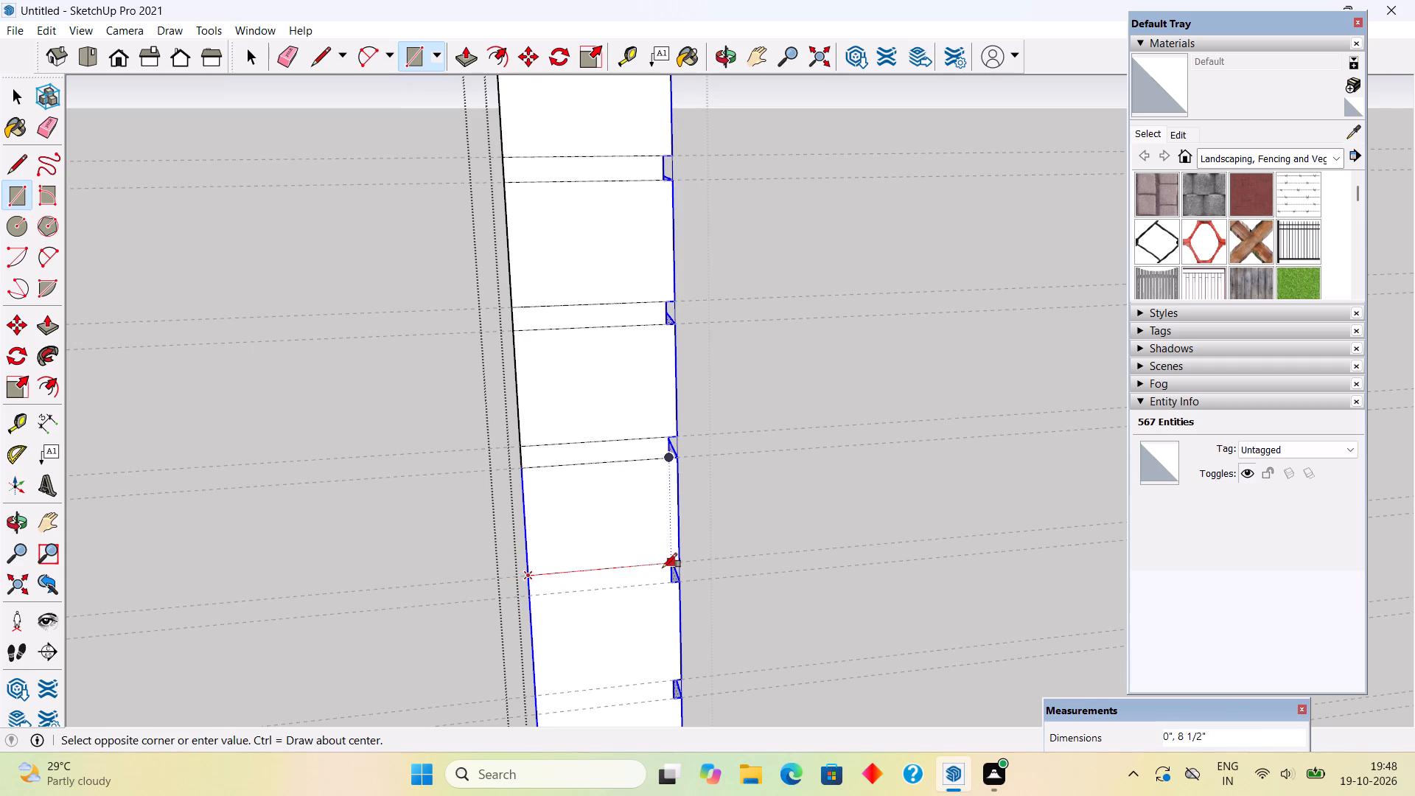
{"action": "scroll", "coordinate": [665, 602], "scroll_direction": "up", "scroll_amount": 4}
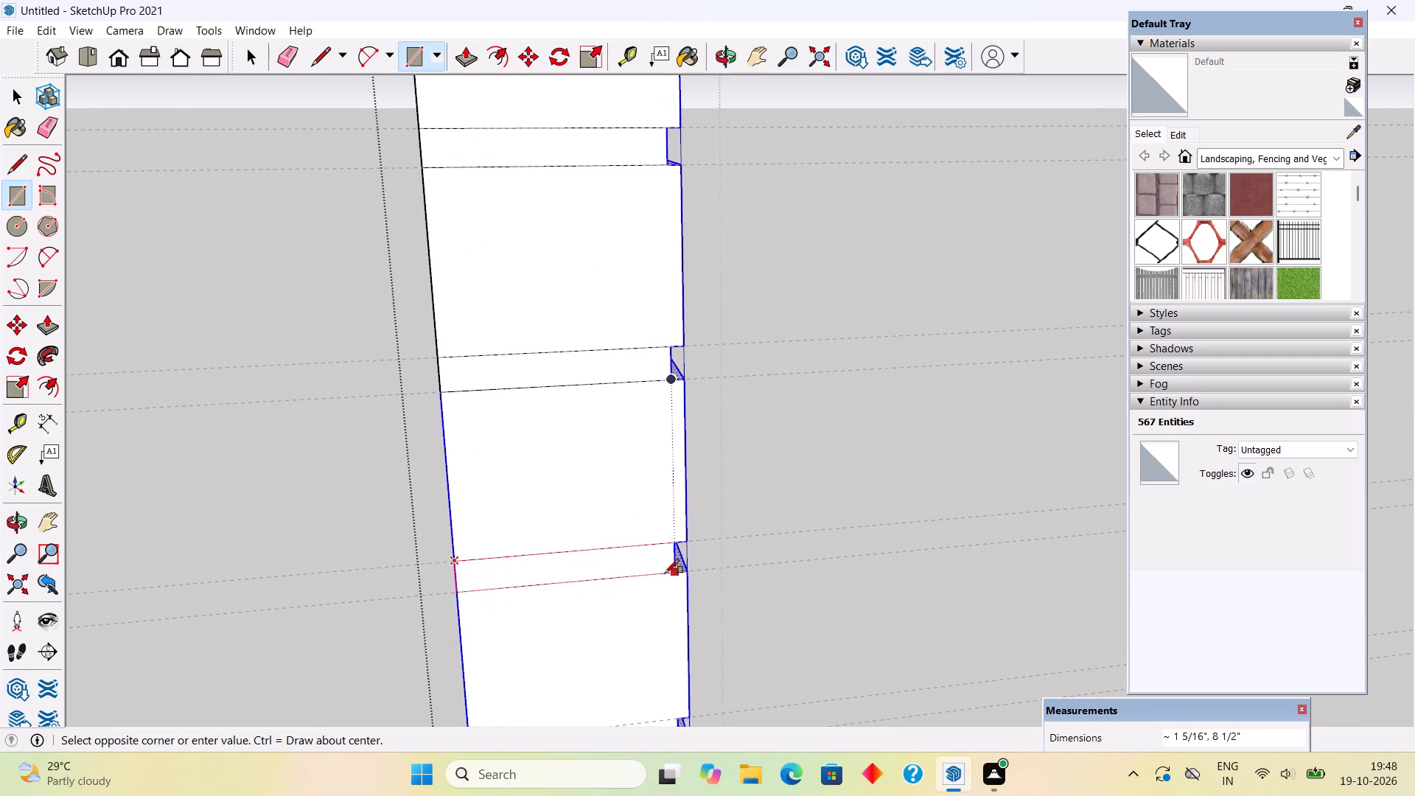
{"action": "left_click", "coordinate": [678, 572]}
On the lower part of the wall's end face, draw rectangles about 1 5/16" by 8 1/2" between the next four empty guide pairs.
{"action": "scroll", "coordinate": [681, 283], "scroll_direction": "down", "scroll_amount": 9}
{"action": "scroll", "coordinate": [698, 375], "scroll_direction": "down", "scroll_amount": 7}
{"action": "scroll", "coordinate": [649, 777], "scroll_direction": "up", "scroll_amount": 6}
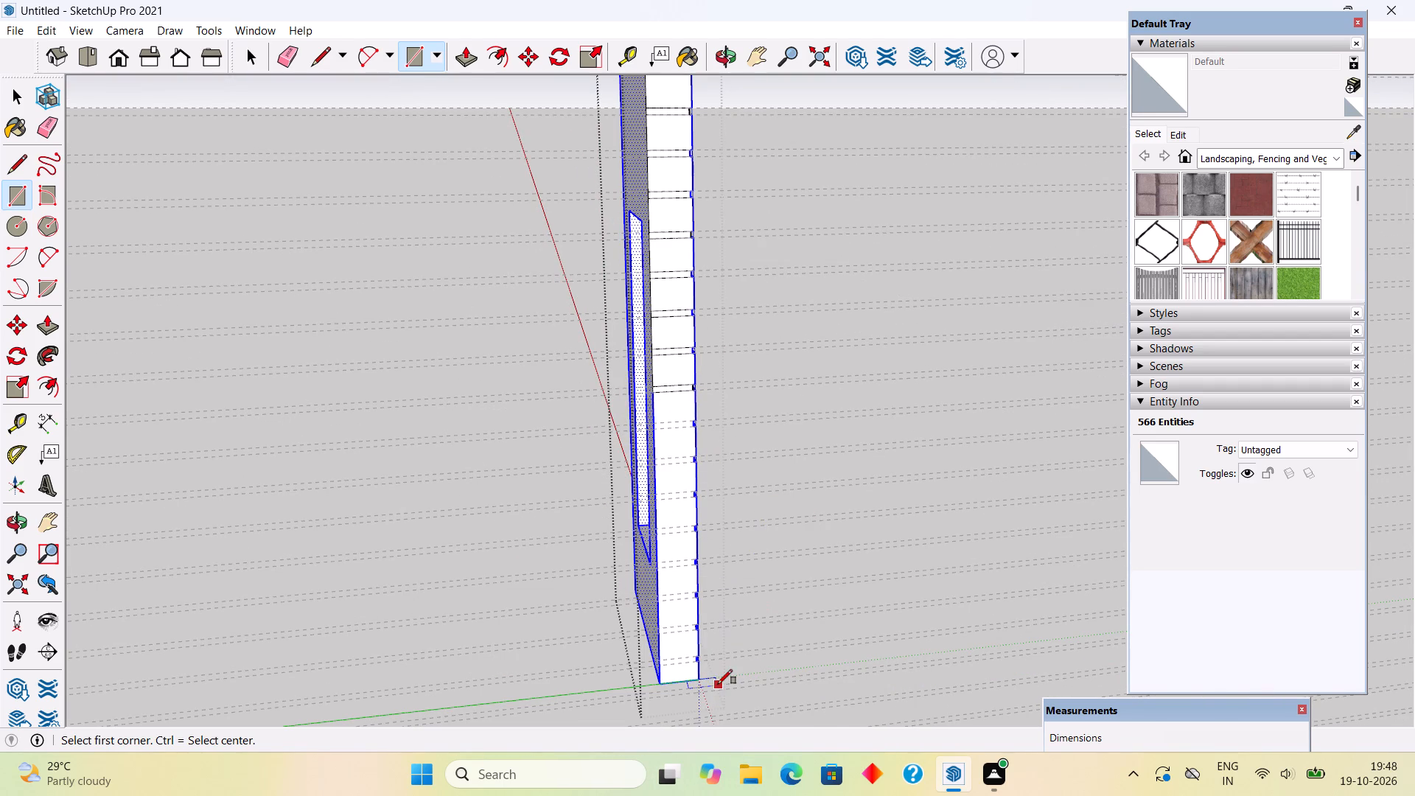
{"action": "scroll", "coordinate": [716, 682], "scroll_direction": "up", "scroll_amount": 8}
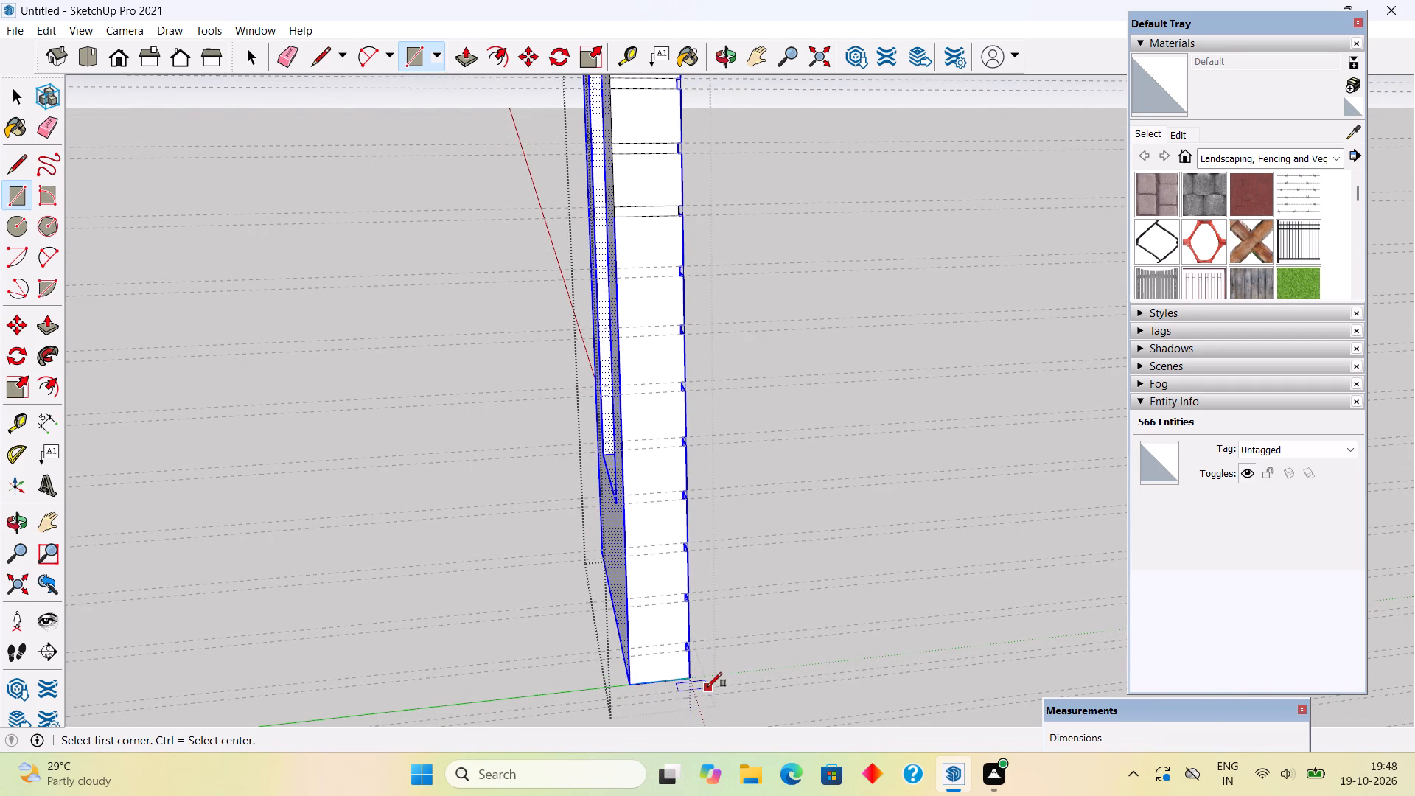
{"action": "scroll", "coordinate": [707, 687], "scroll_direction": "up", "scroll_amount": 2}
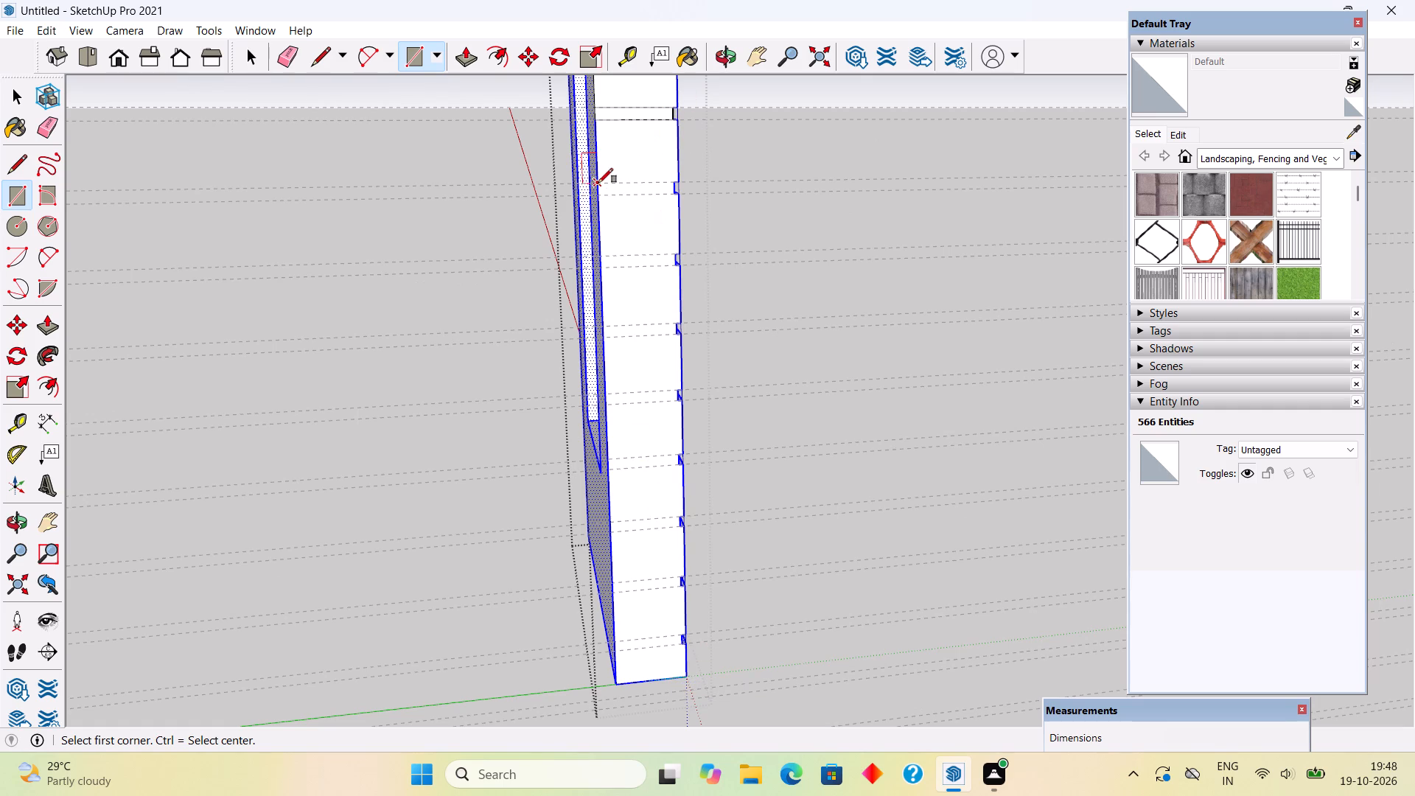
{"action": "left_click", "coordinate": [598, 182]}
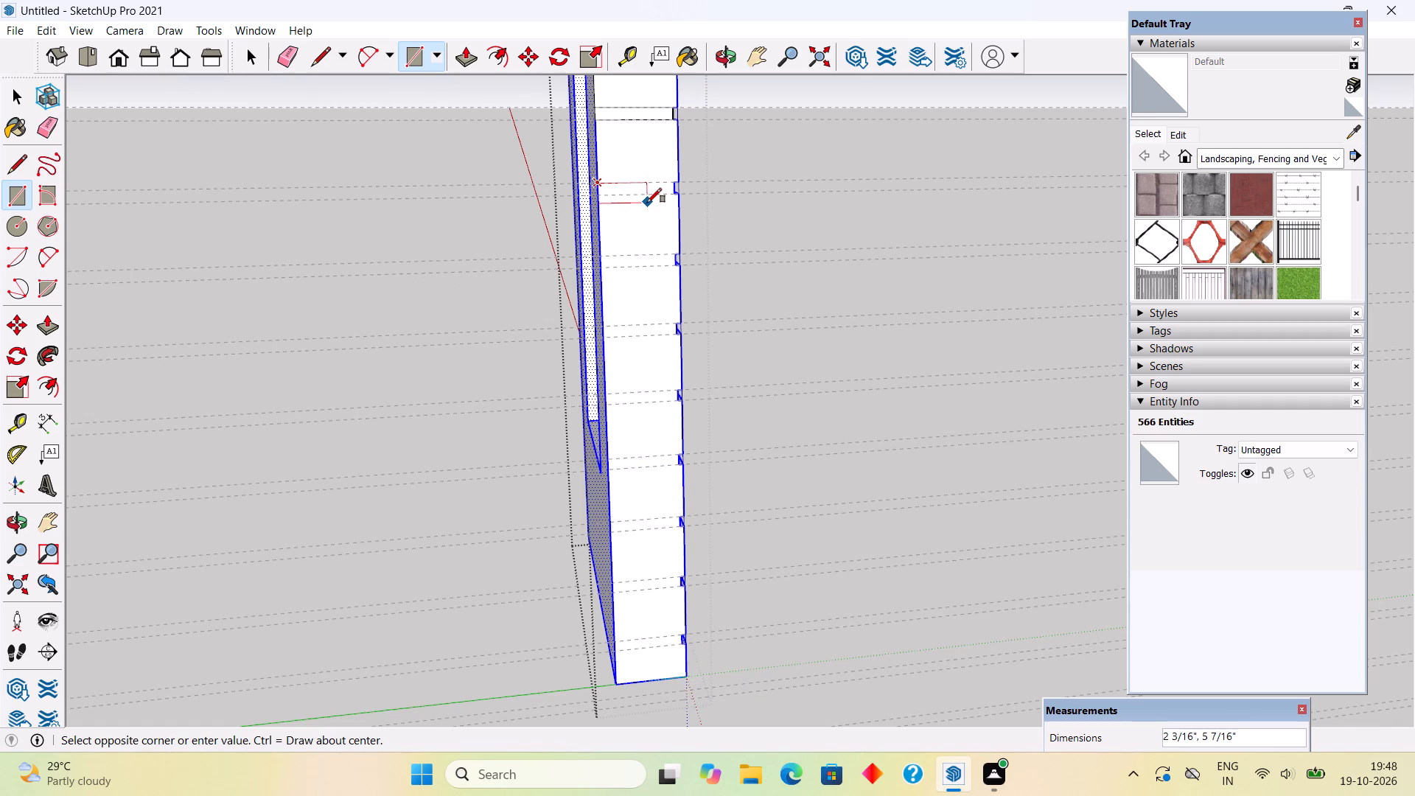
{"action": "scroll", "coordinate": [647, 203], "scroll_direction": "up", "scroll_amount": 4}
{"action": "left_click", "coordinate": [687, 192]}
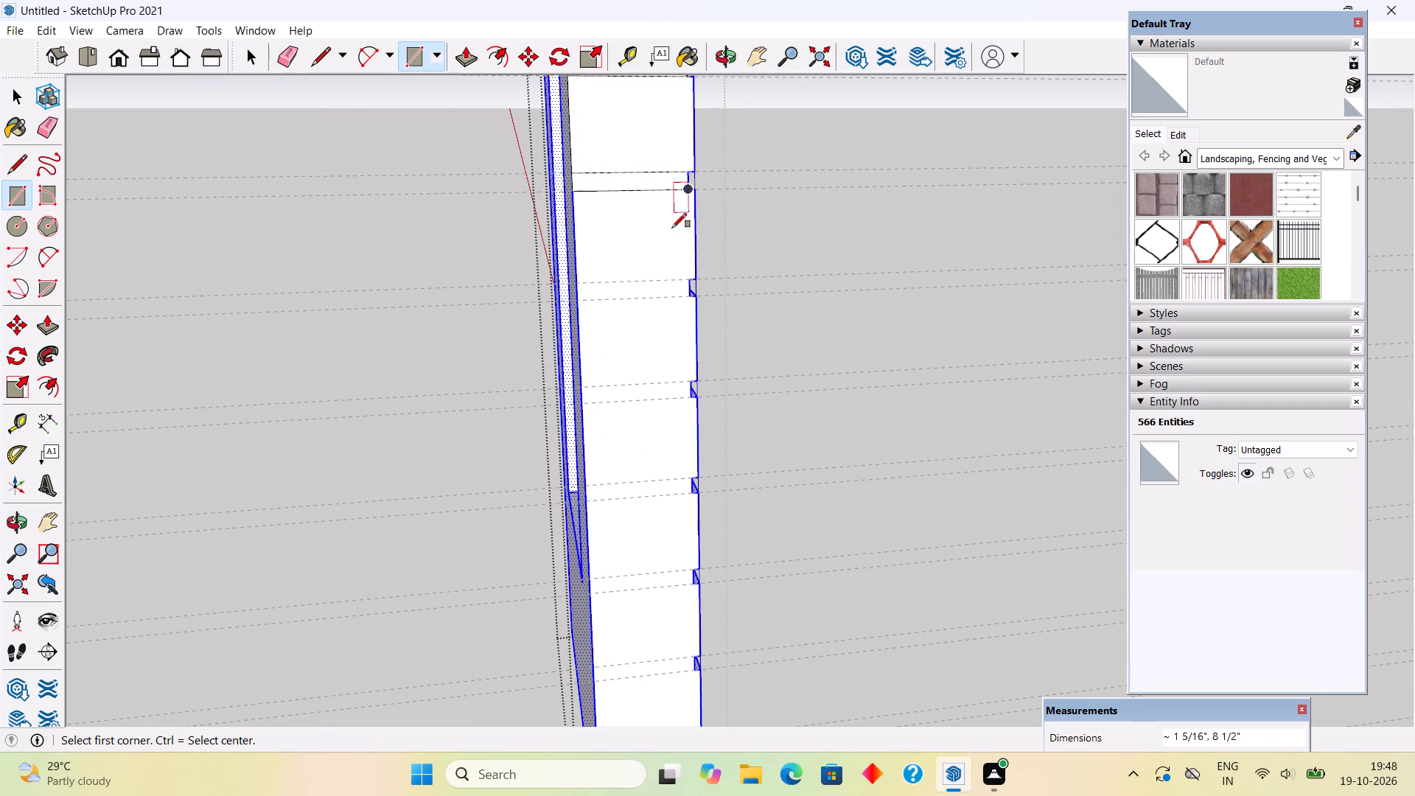
{"action": "left_click", "coordinate": [574, 285]}
{"action": "left_click", "coordinate": [688, 301]}
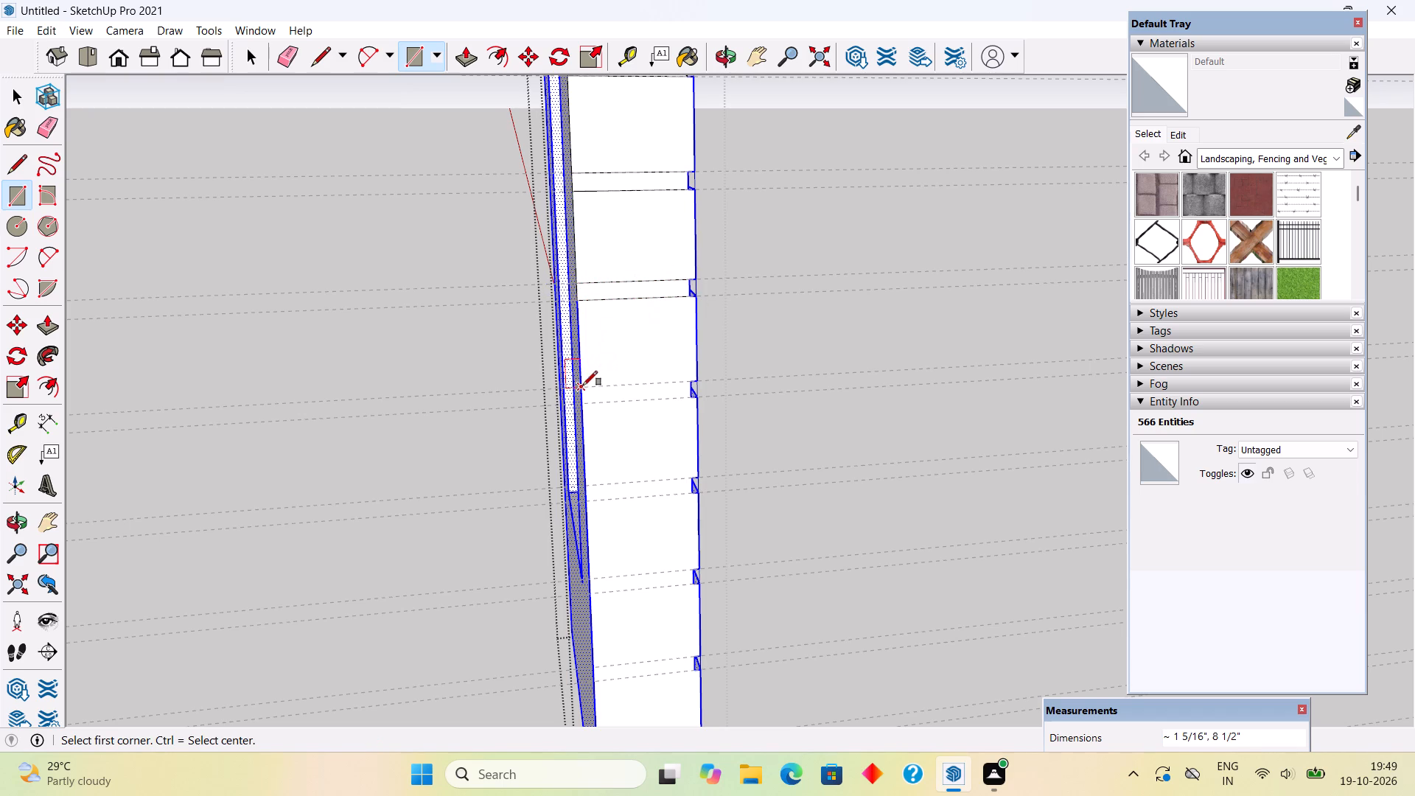
{"action": "left_click", "coordinate": [581, 389]}
{"action": "left_click", "coordinate": [686, 399]}
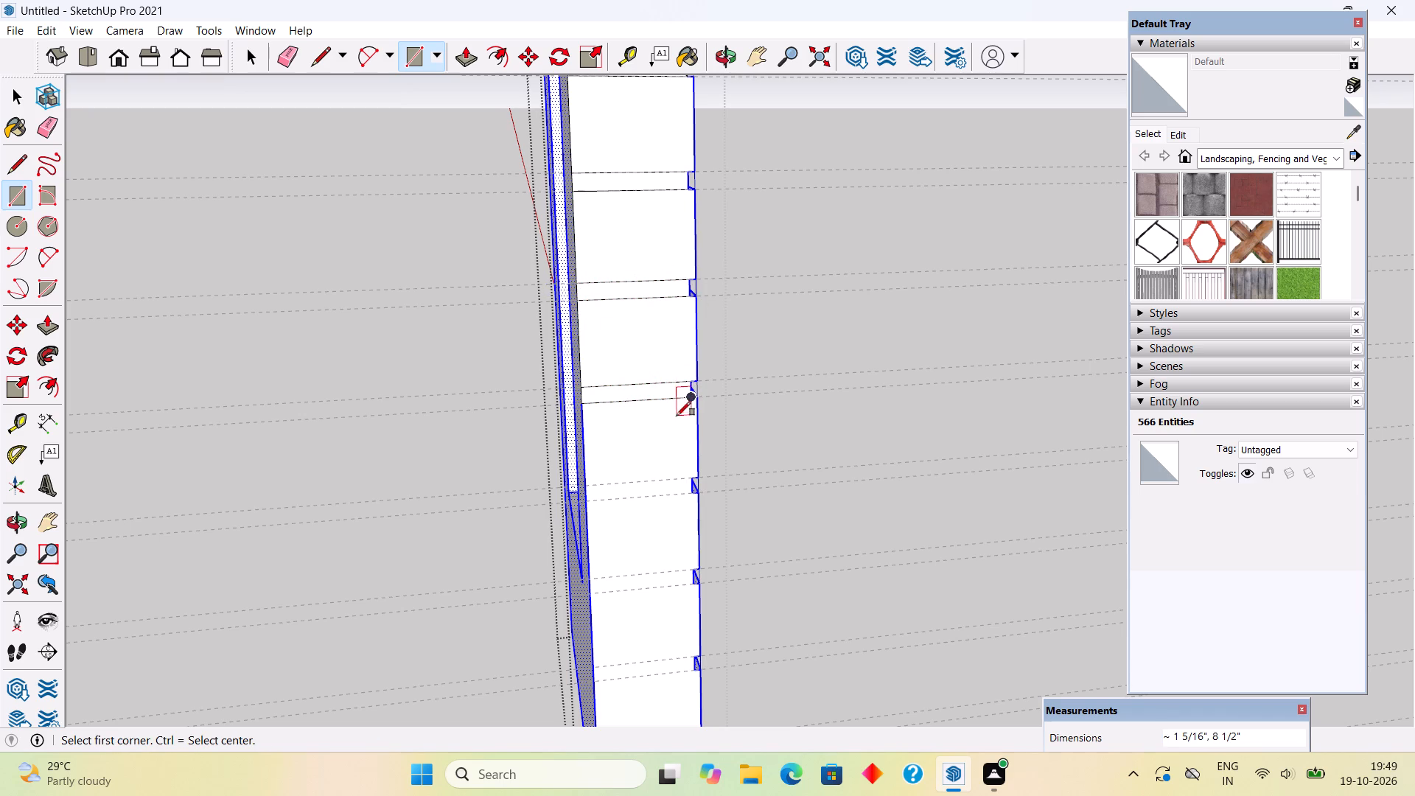
{"action": "scroll", "coordinate": [670, 411], "scroll_direction": "down", "scroll_amount": 4}
{"action": "scroll", "coordinate": [696, 584], "scroll_direction": "up", "scroll_amount": 7}
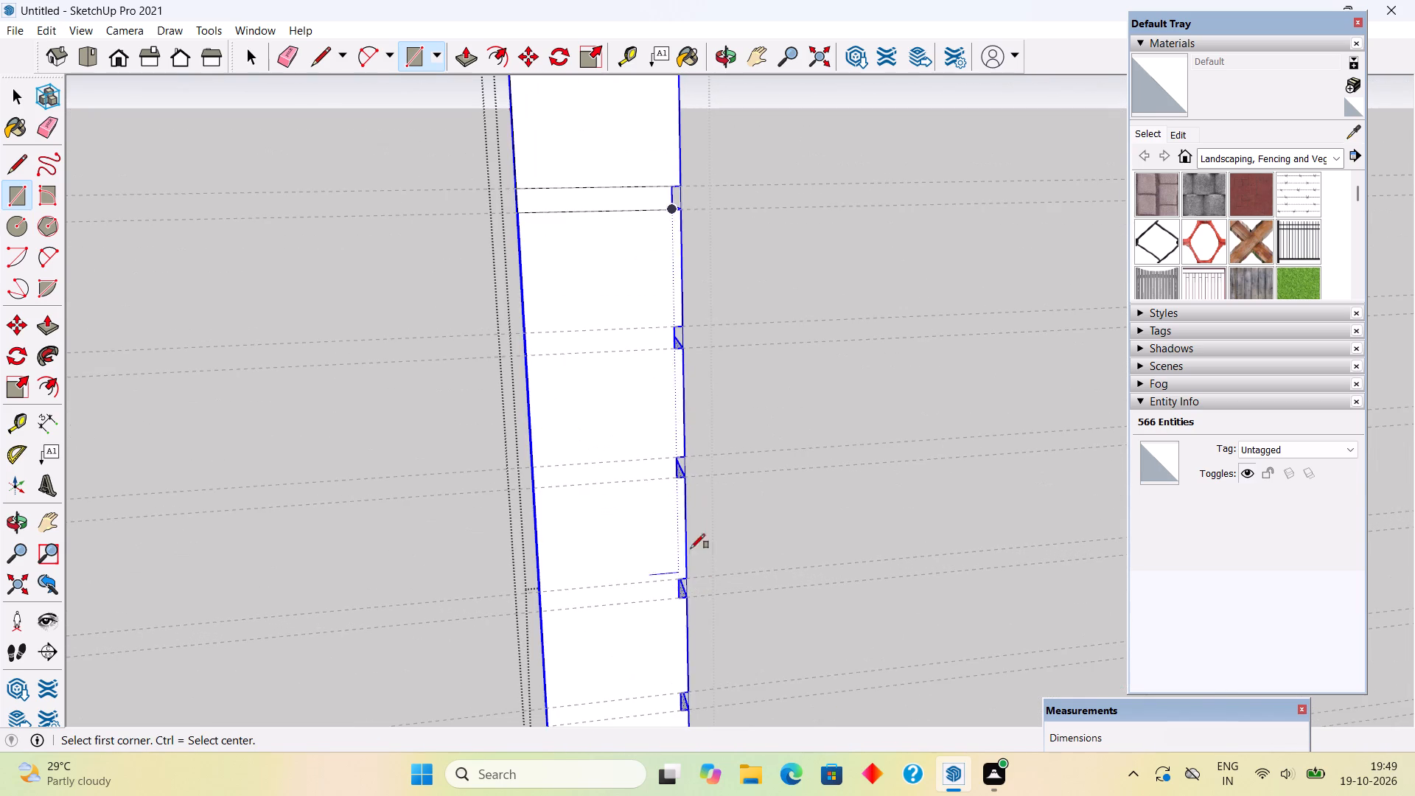
{"action": "left_click", "coordinate": [529, 332]}
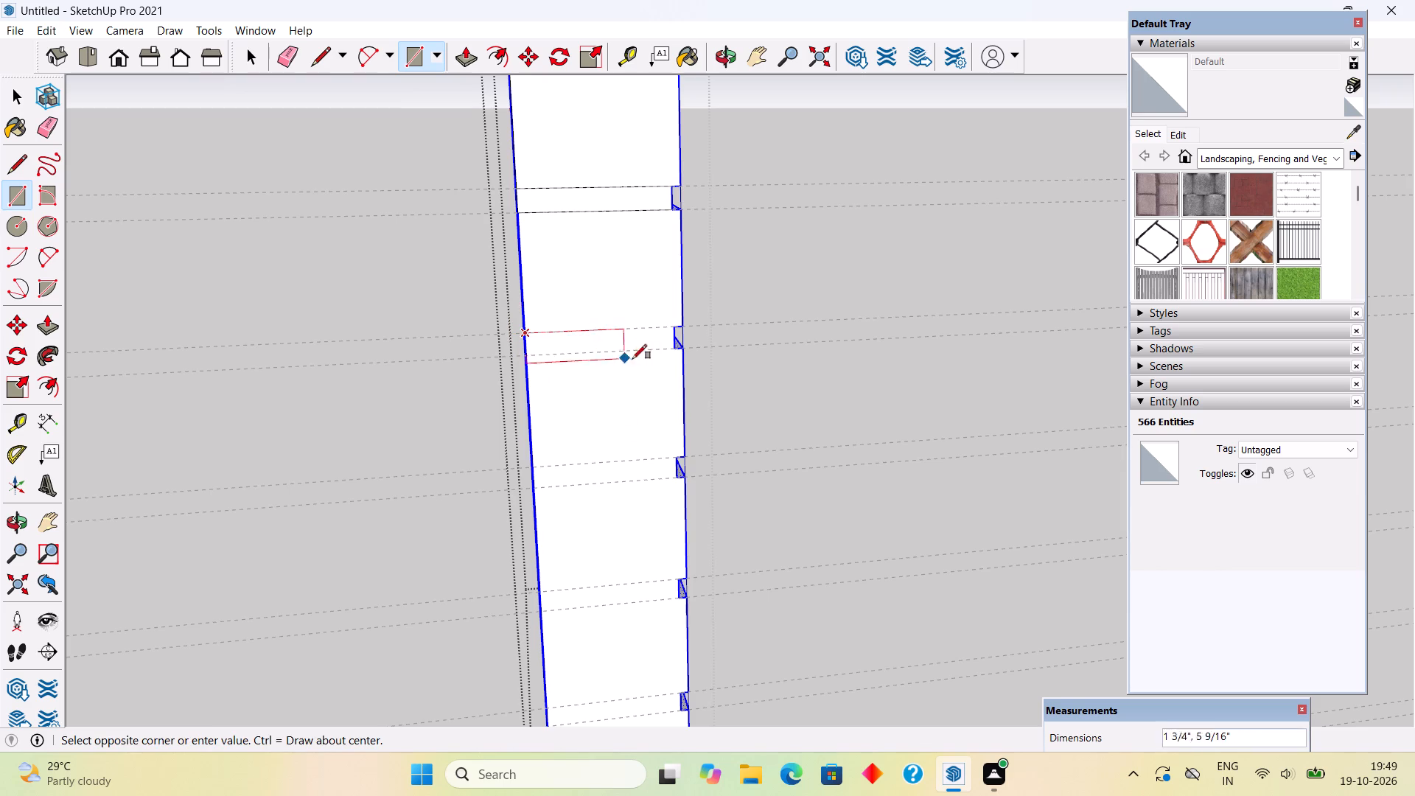
{"action": "left_click", "coordinate": [674, 347]}
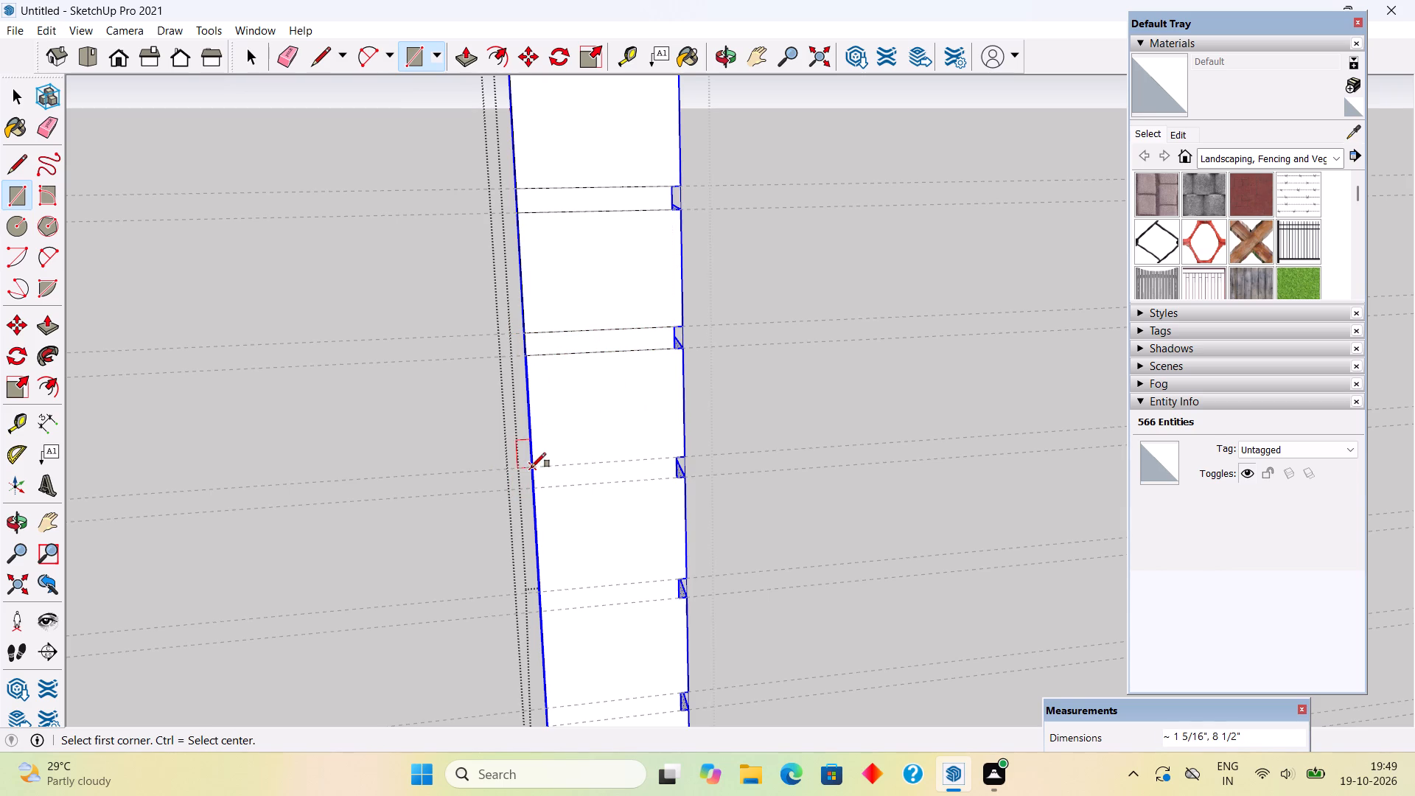
Draw rectangles about 1 5/16" by 8 1/2" between the last four guide pairs down to the base of the wall's end face.
{"action": "left_click", "coordinate": [531, 467]}
{"action": "left_click", "coordinate": [677, 478]}
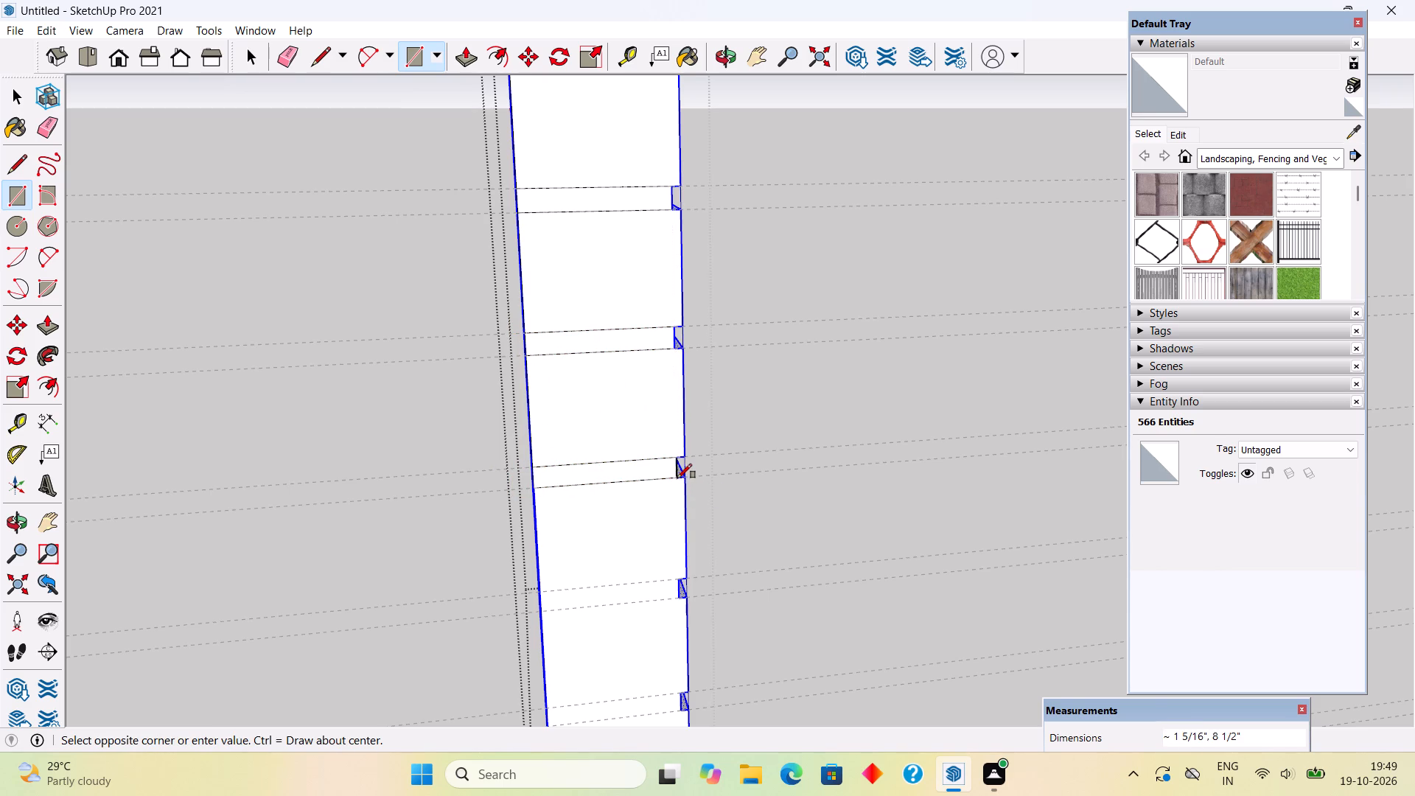
{"action": "scroll", "coordinate": [655, 338], "scroll_direction": "down", "scroll_amount": 8}
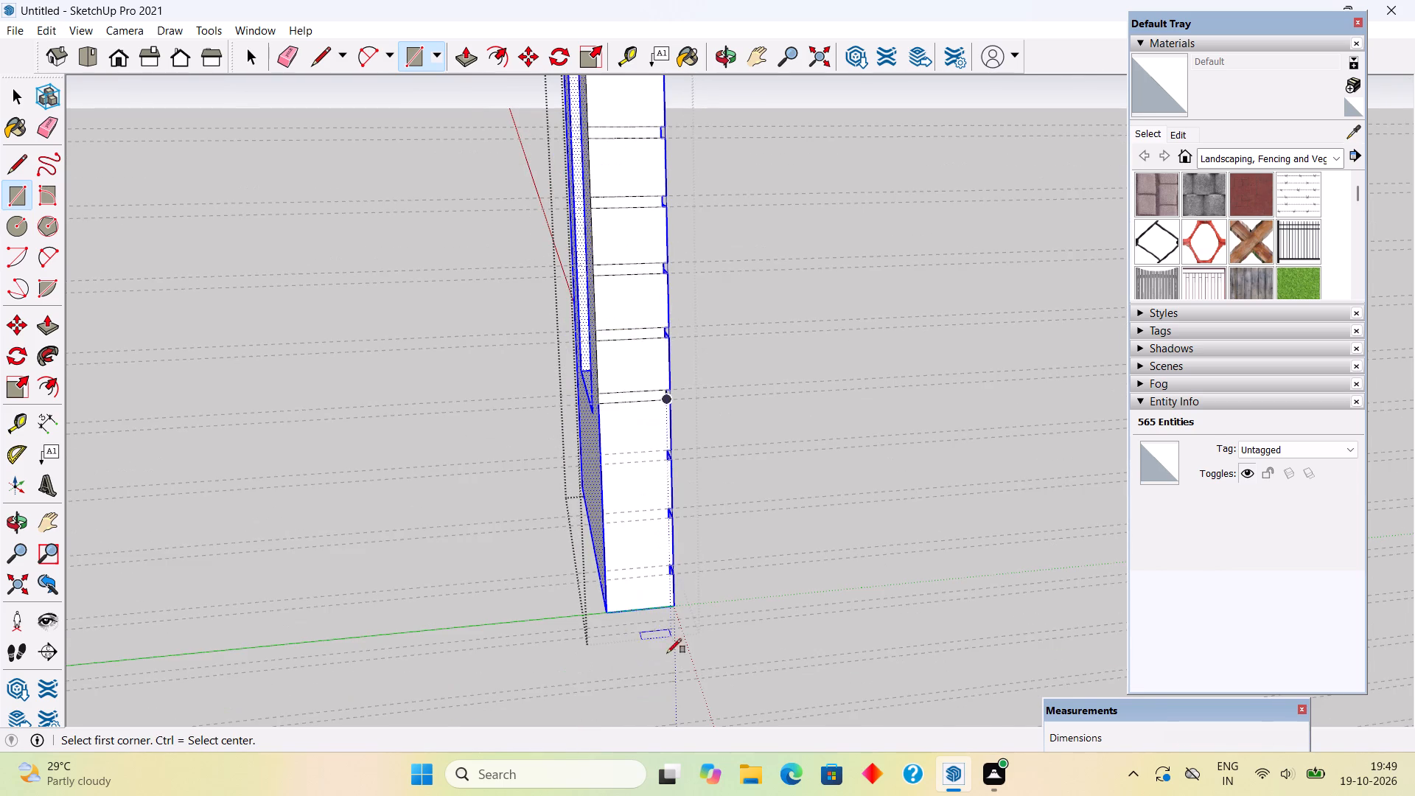
{"action": "scroll", "coordinate": [675, 671], "scroll_direction": "up", "scroll_amount": 9}
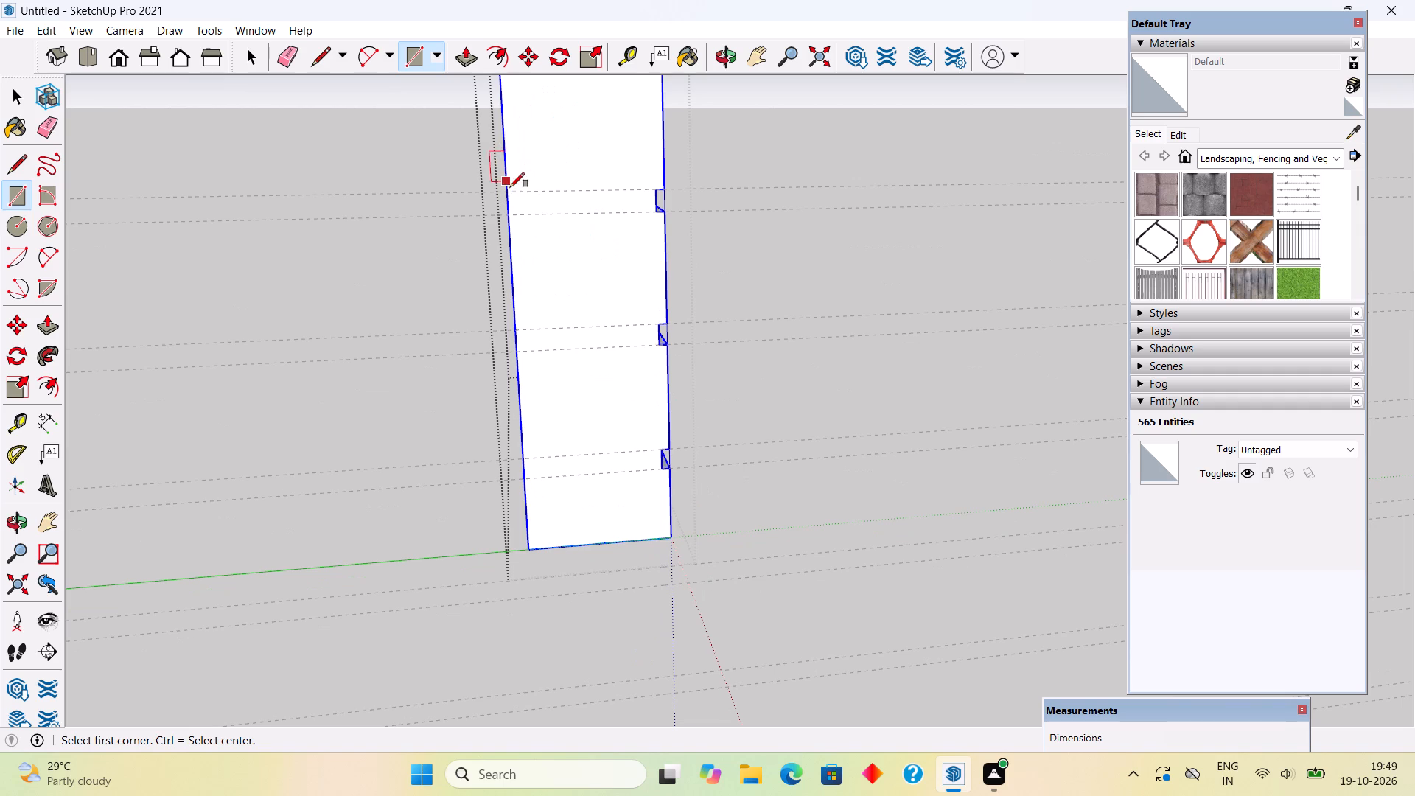
{"action": "left_click", "coordinate": [509, 193]}
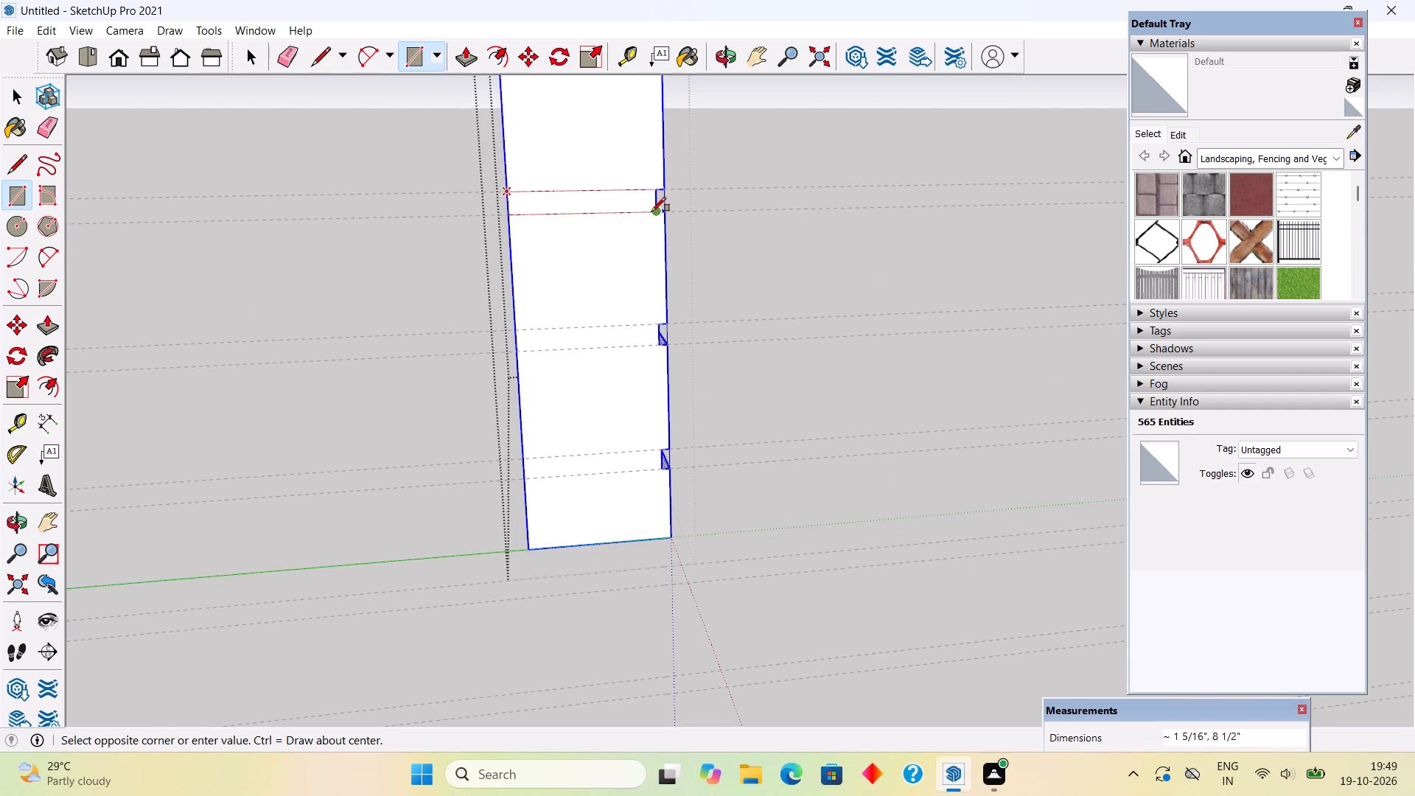
{"action": "left_click", "coordinate": [651, 212]}
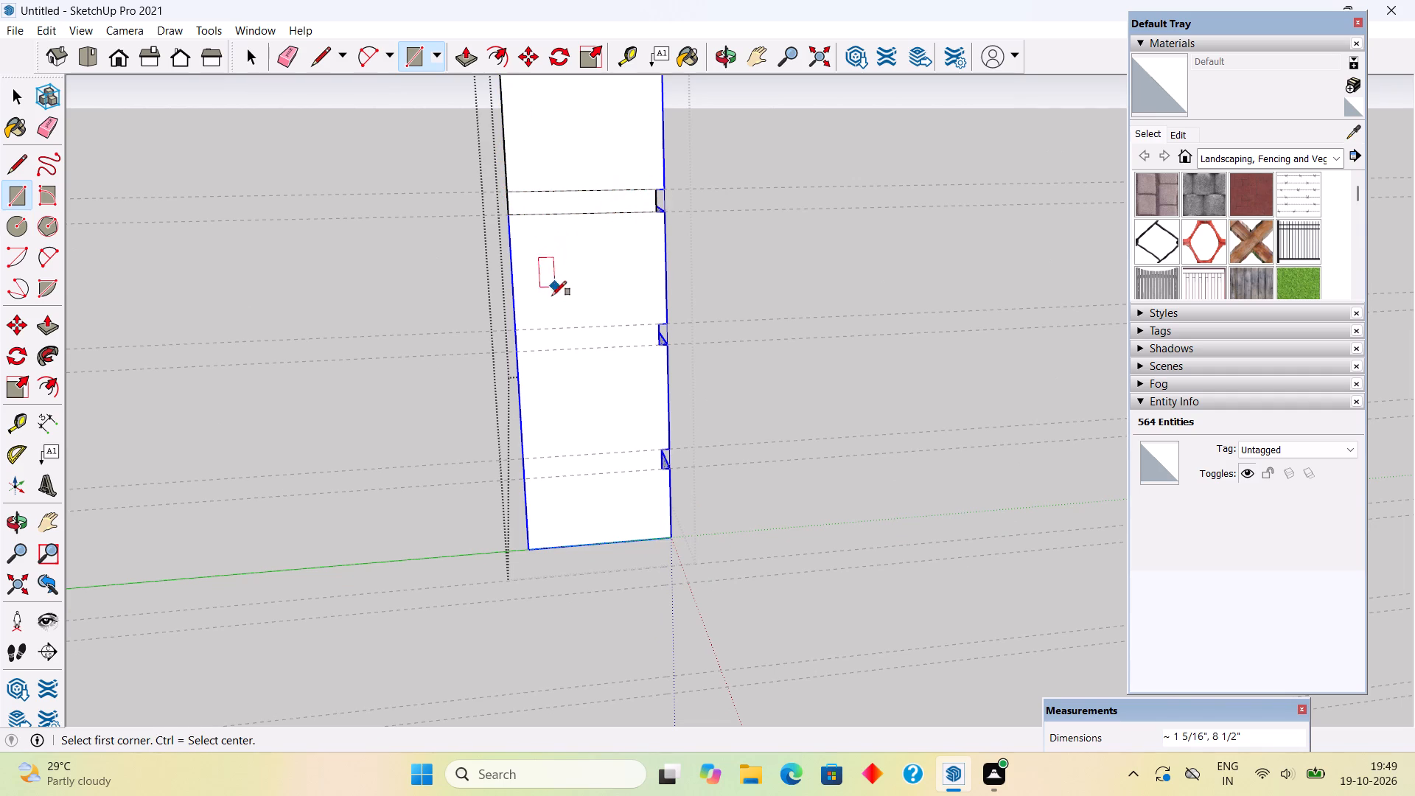
{"action": "left_click", "coordinate": [519, 335]}
{"action": "left_click", "coordinate": [654, 344]}
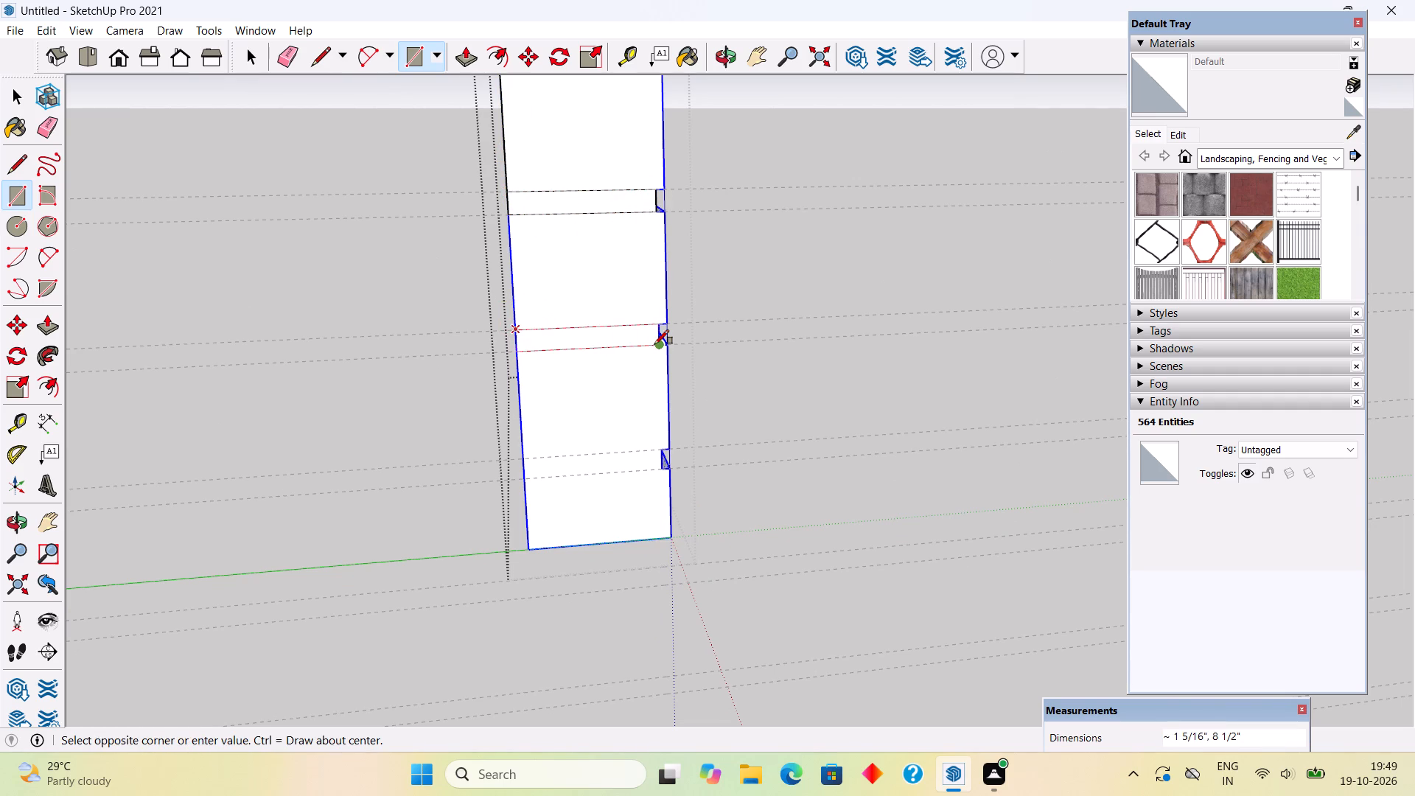
{"action": "left_click", "coordinate": [525, 462]}
{"action": "left_click", "coordinate": [663, 470]}
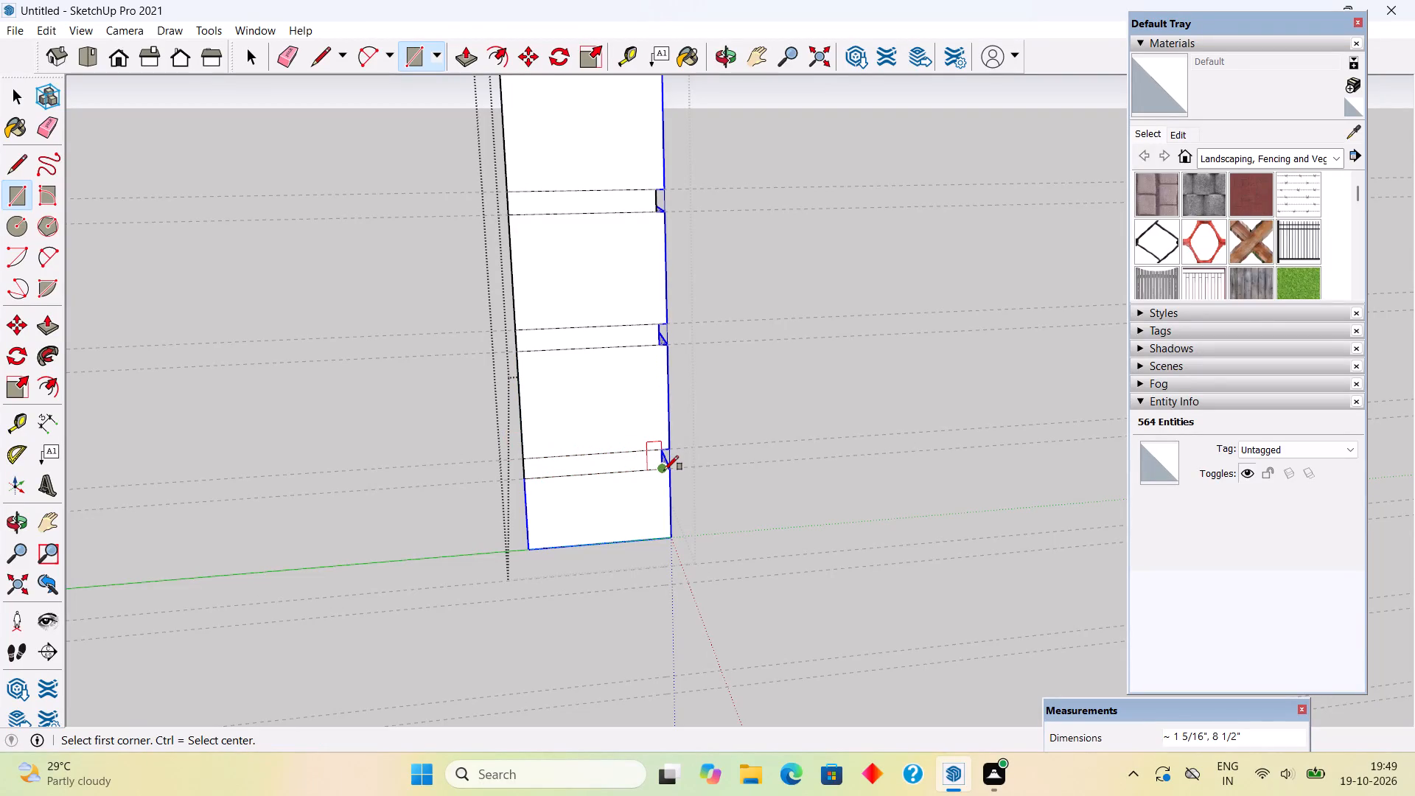
Push the lowest three outlined strips on the wall's end face 0.5" inward.
{"action": "key", "text": "space"}
{"action": "key", "text": "p"}
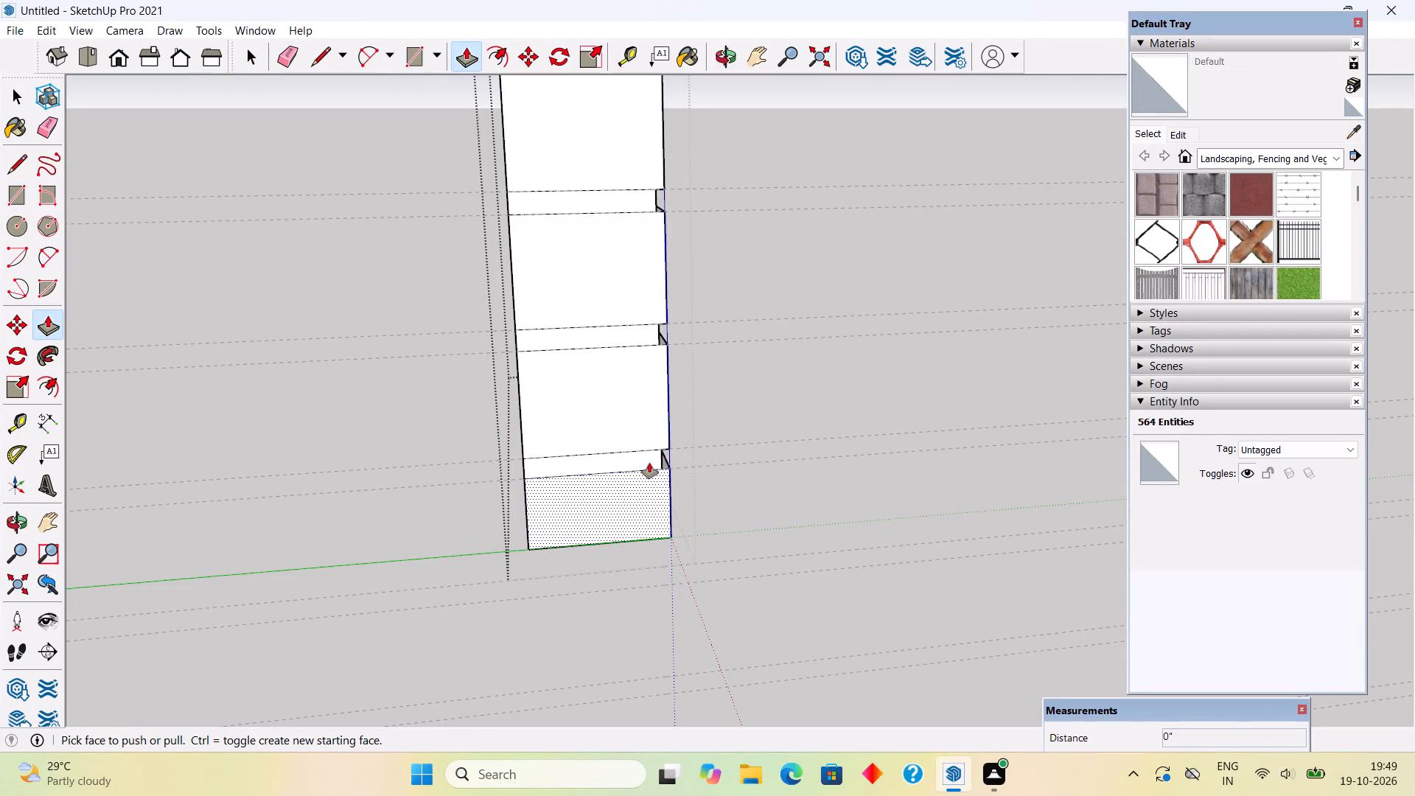
{"action": "left_click", "coordinate": [649, 463]}
{"action": "type", "text": ".5\""}
{"action": "key", "text": "Return"}
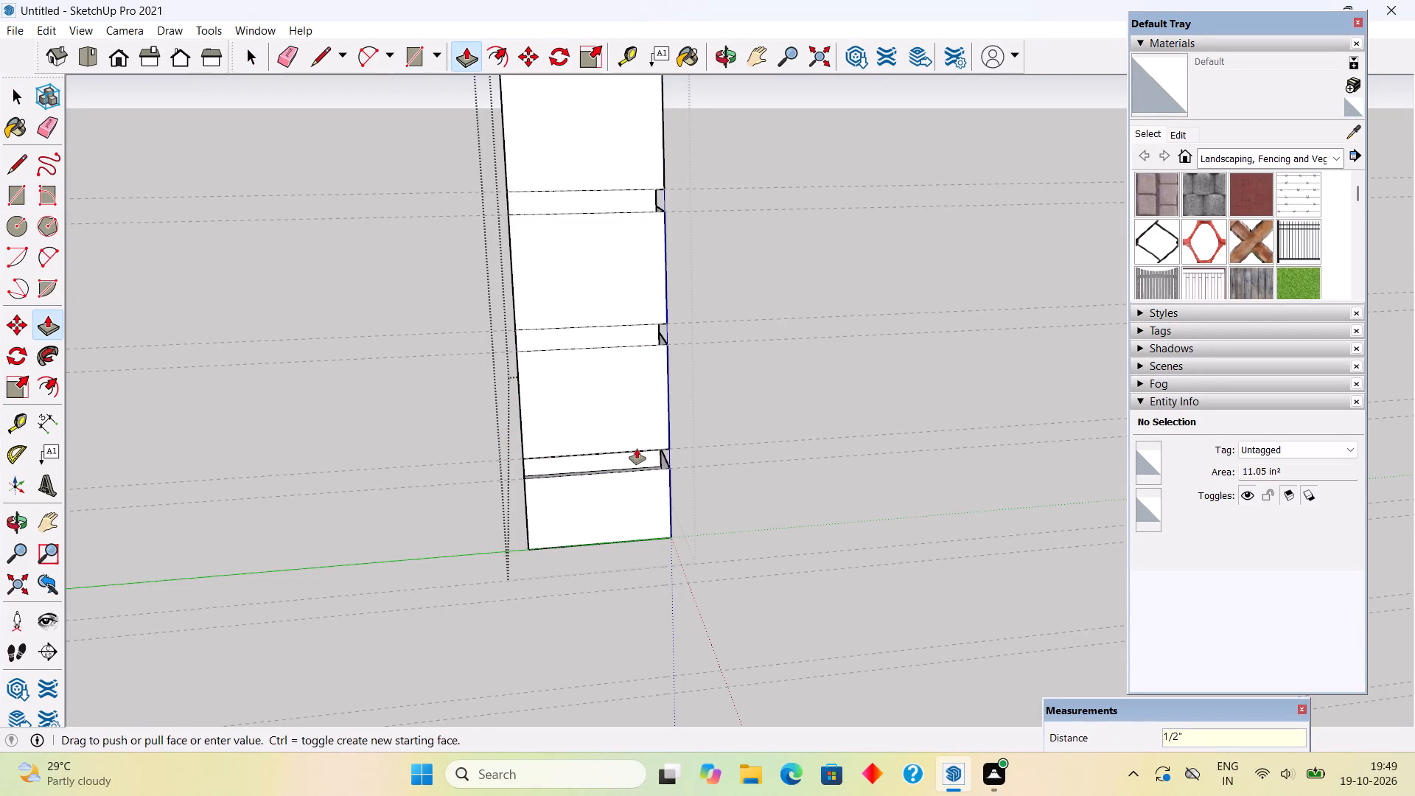
{"action": "middle_click_drag", "start_coordinate": [587, 459], "coordinate": [817, 482]}
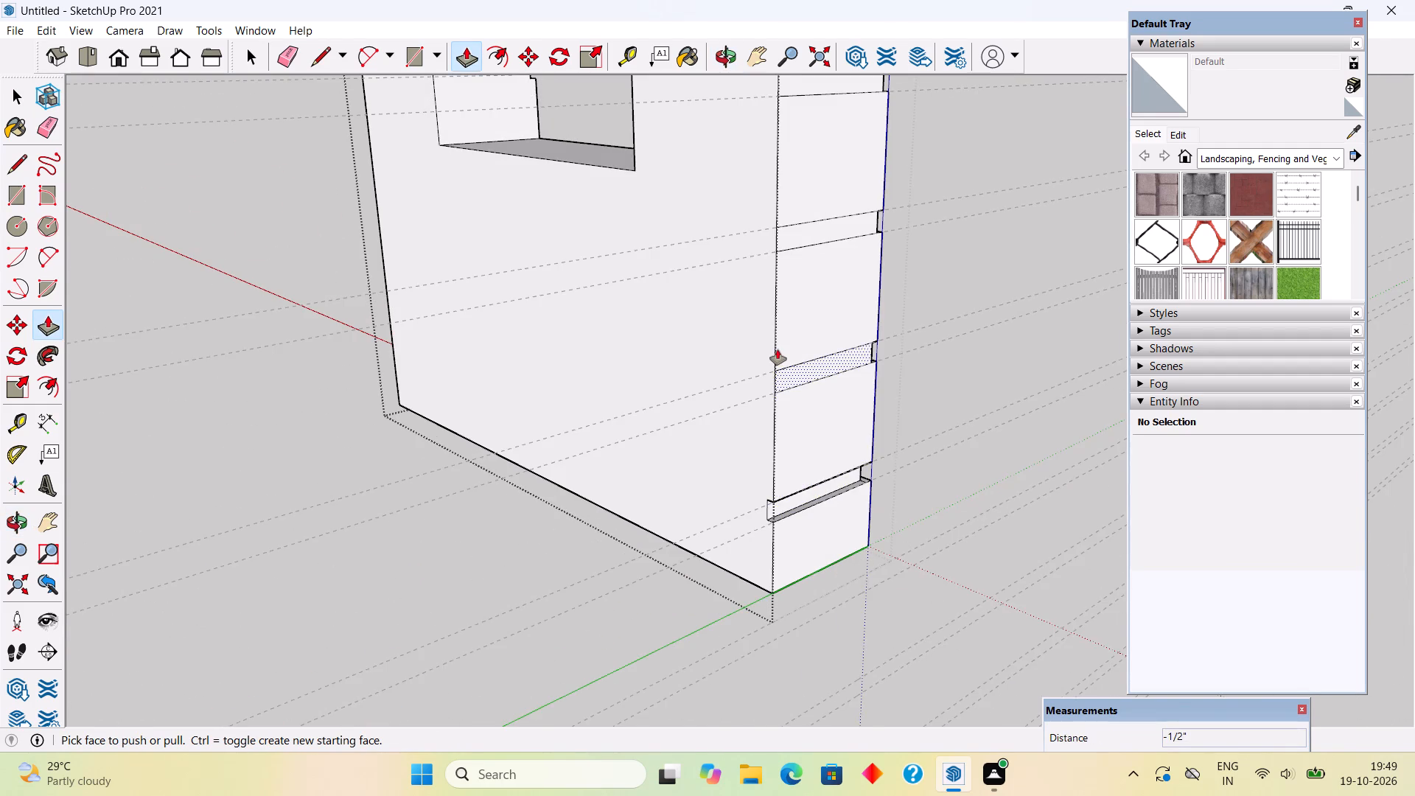
{"action": "scroll", "coordinate": [778, 349], "scroll_direction": "up", "scroll_amount": 4}
{"action": "double_click", "coordinate": [800, 397]}
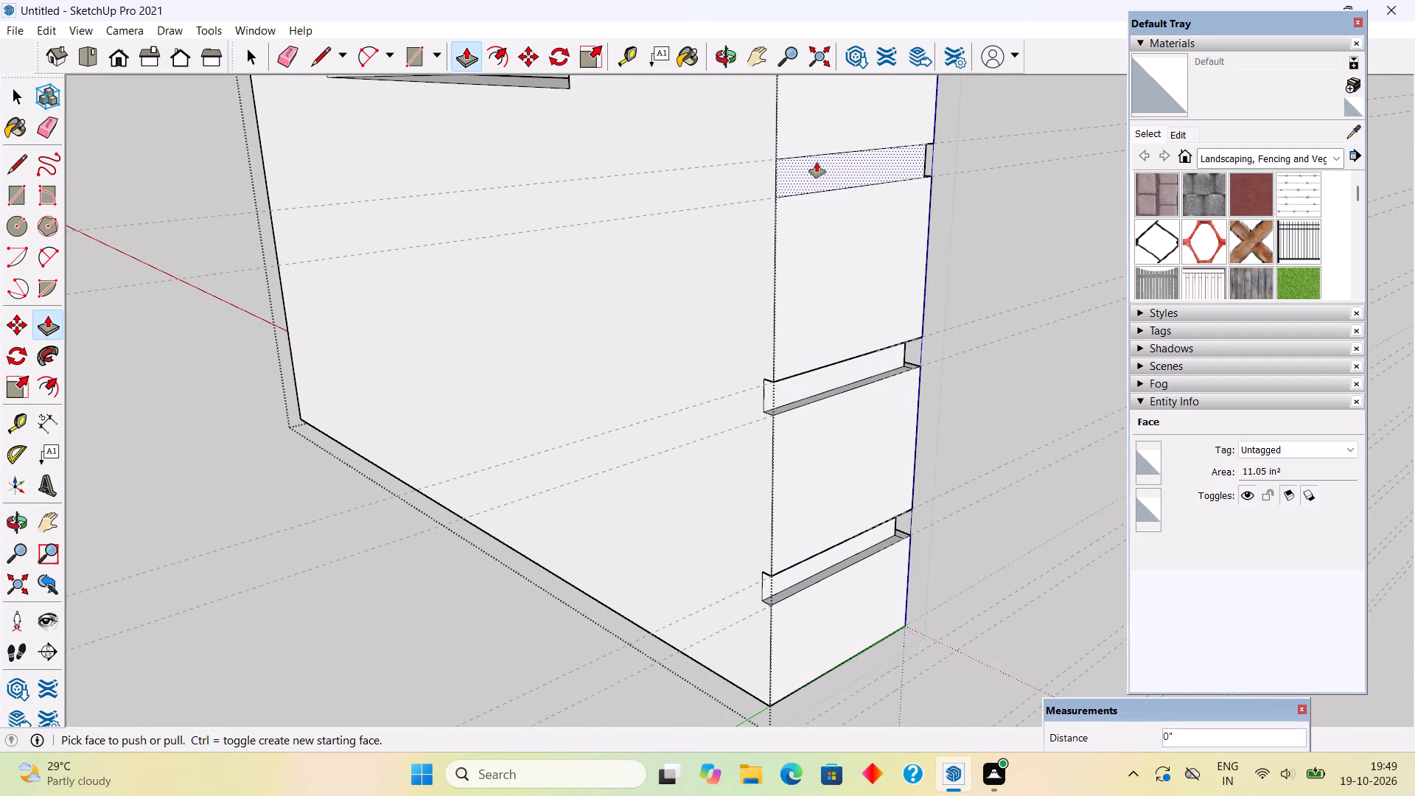
{"action": "double_click", "coordinate": [817, 162]}
Working up the wall's end face, recess the next five outlined strips by the same 1/2".
{"action": "scroll", "coordinate": [788, 340], "scroll_direction": "down", "scroll_amount": 16}
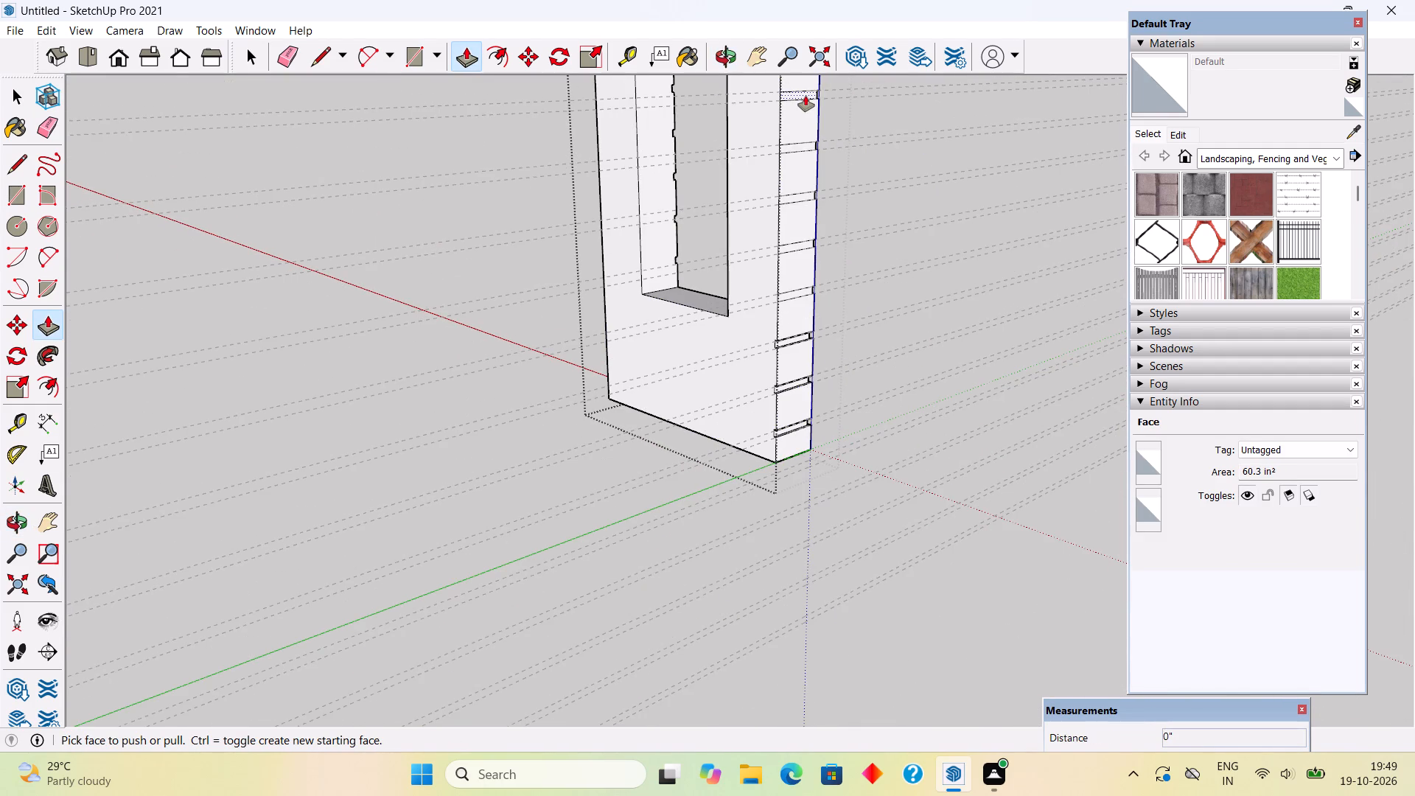
{"action": "scroll", "coordinate": [802, 226], "scroll_direction": "down", "scroll_amount": 5}
{"action": "scroll", "coordinate": [835, 123], "scroll_direction": "up", "scroll_amount": 9}
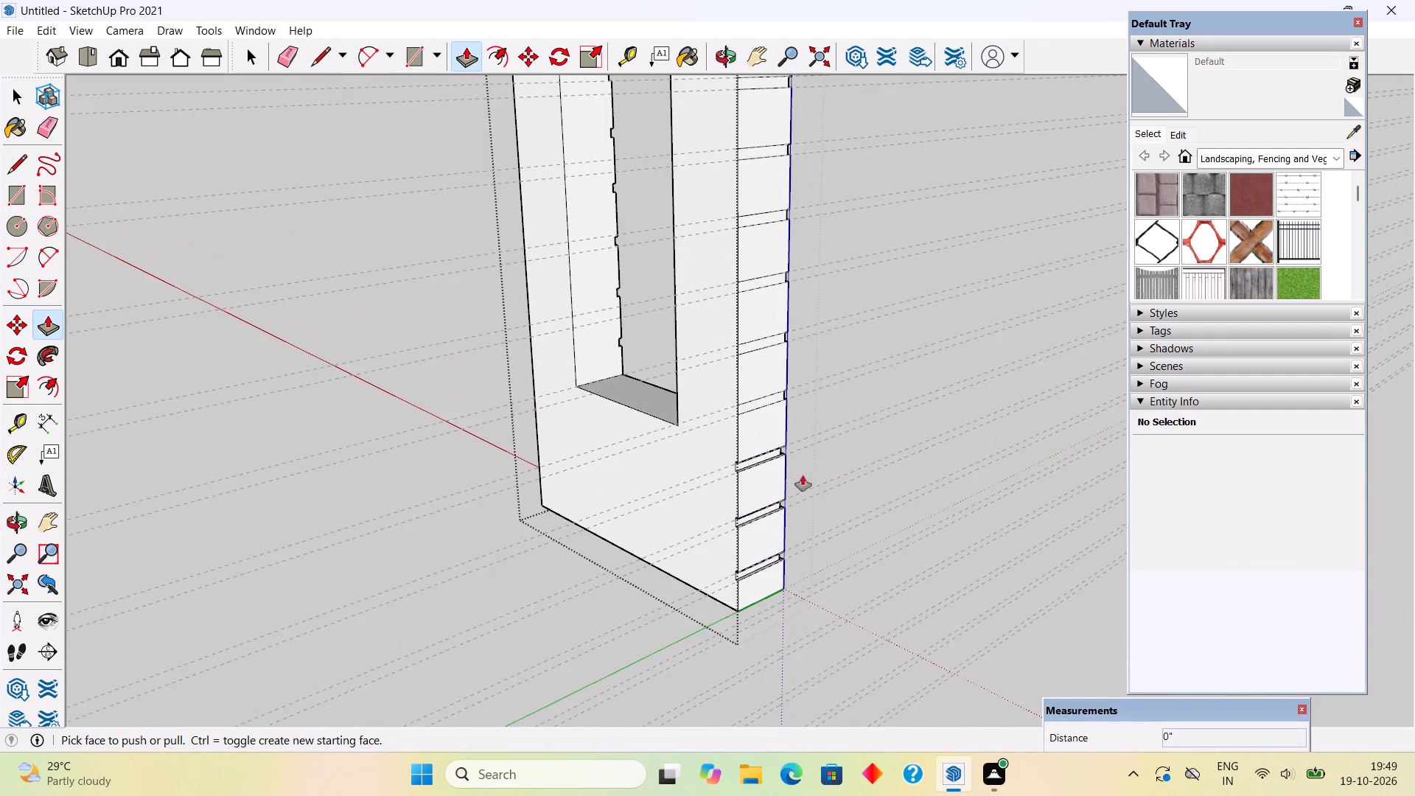
{"action": "scroll", "coordinate": [741, 270], "scroll_direction": "up", "scroll_amount": 3}
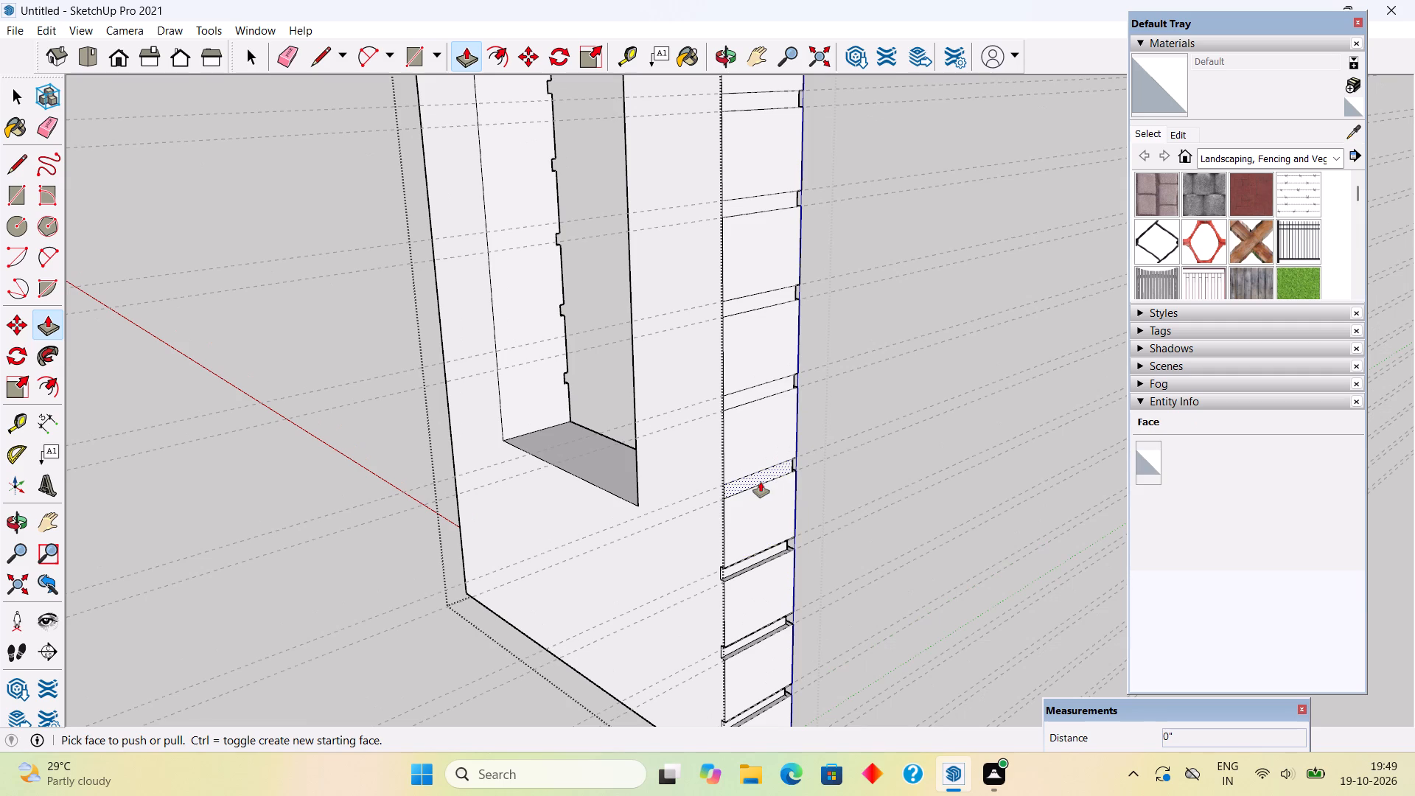
{"action": "double_click", "coordinate": [761, 482]}
{"action": "double_click", "coordinate": [759, 395]}
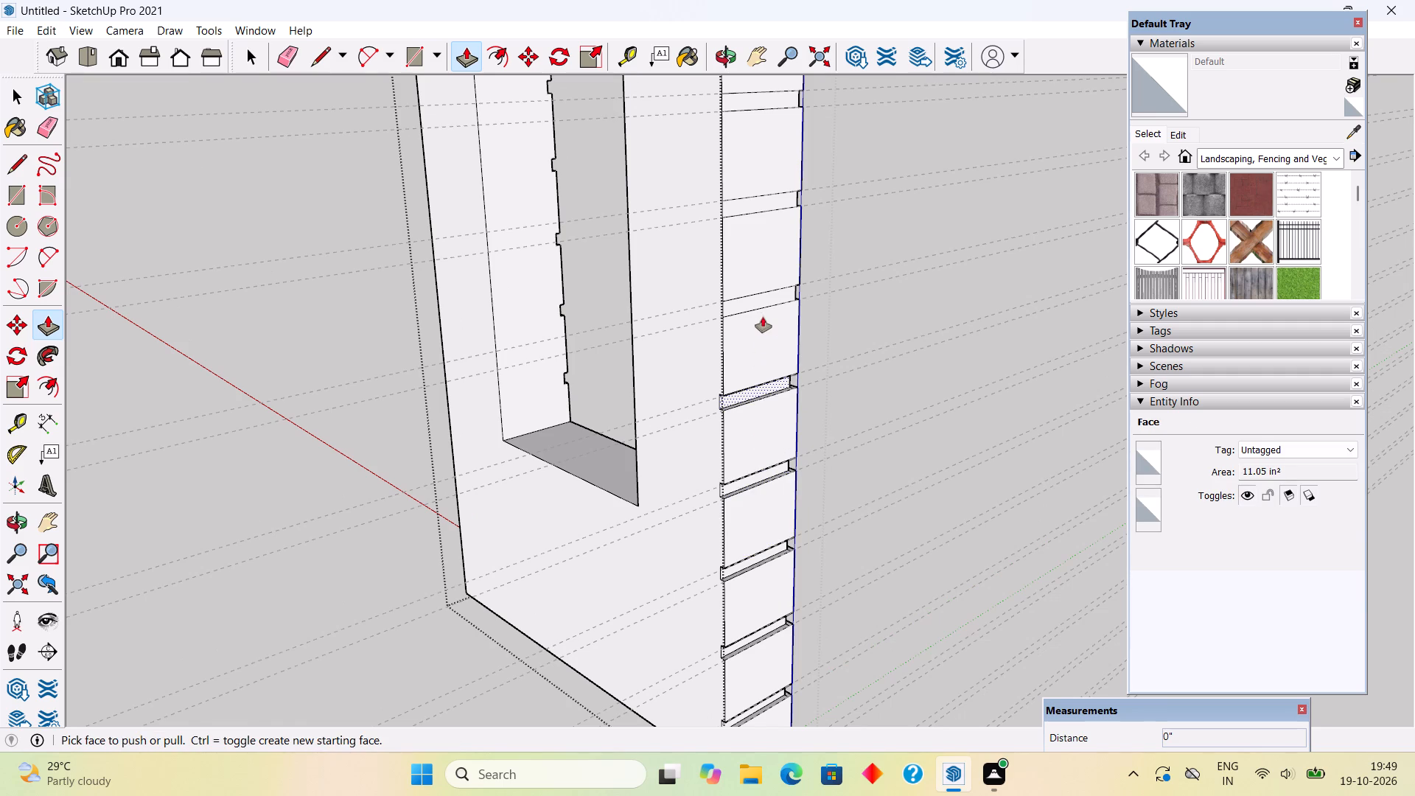
{"action": "double_click", "coordinate": [762, 304]}
{"action": "double_click", "coordinate": [743, 208]}
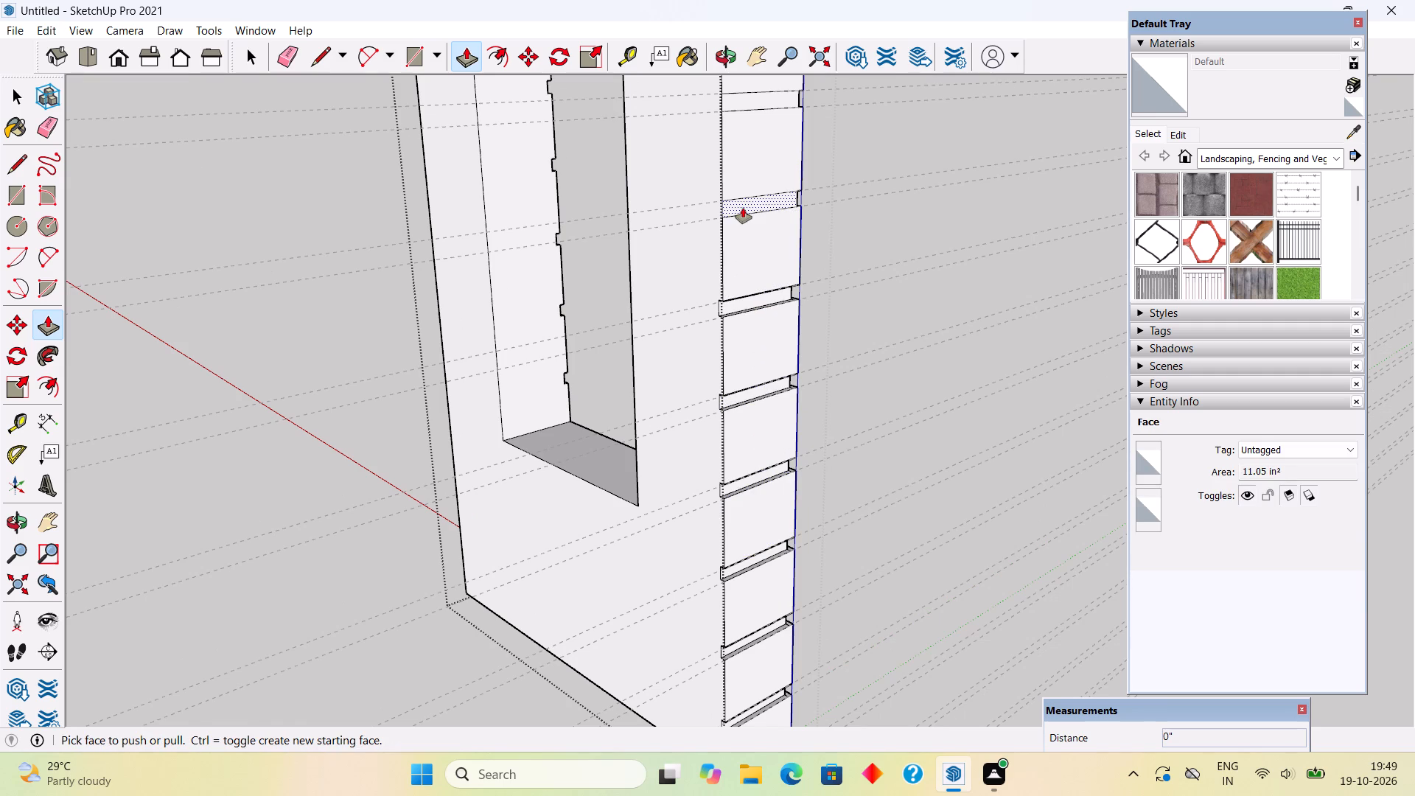
{"action": "double_click", "coordinate": [738, 108]}
Recess the following four outlined strips further up the wall's end face by the same 1/2".
{"action": "scroll", "coordinate": [712, 196], "scroll_direction": "down", "scroll_amount": 5}
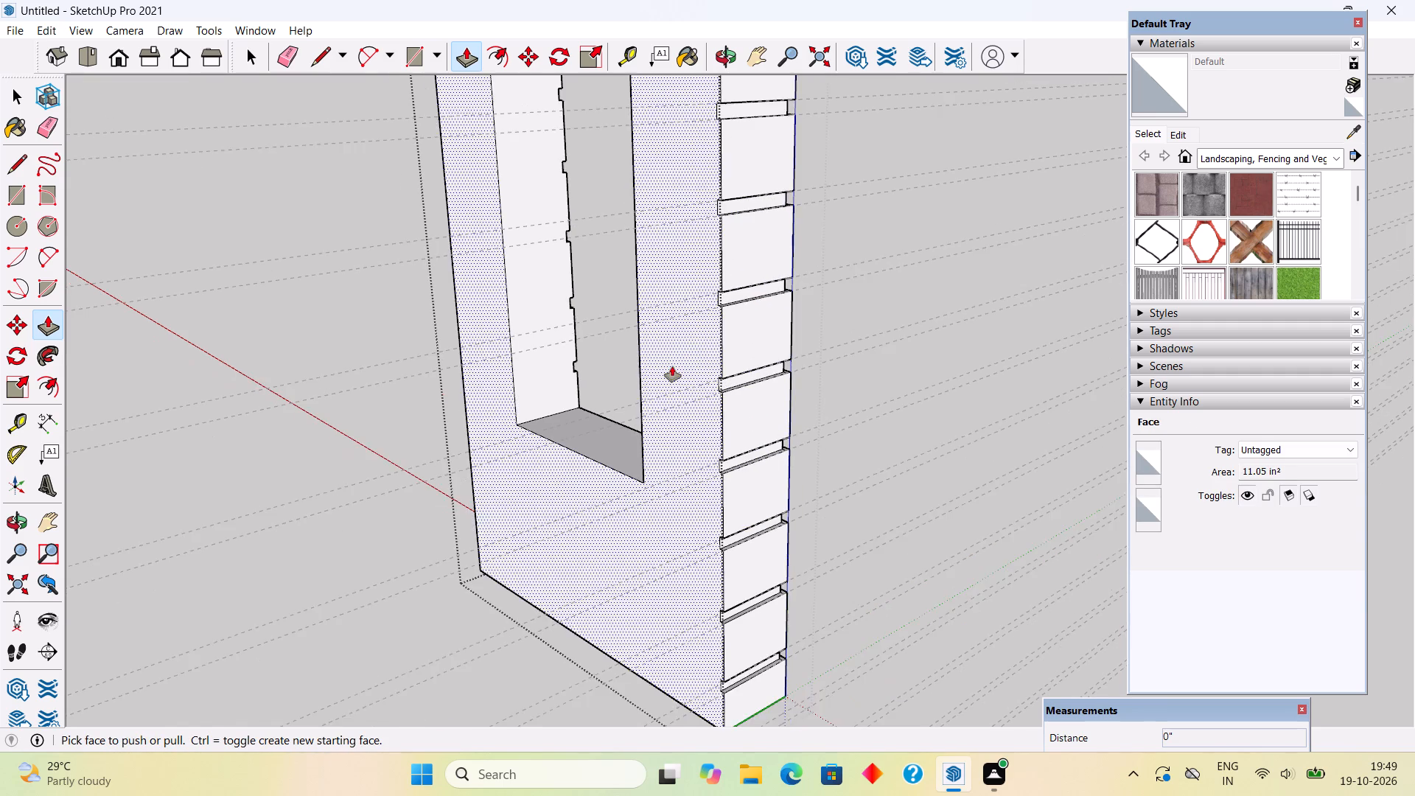
{"action": "scroll", "coordinate": [672, 366], "scroll_direction": "down", "scroll_amount": 8}
{"action": "scroll", "coordinate": [724, 96], "scroll_direction": "up", "scroll_amount": 8}
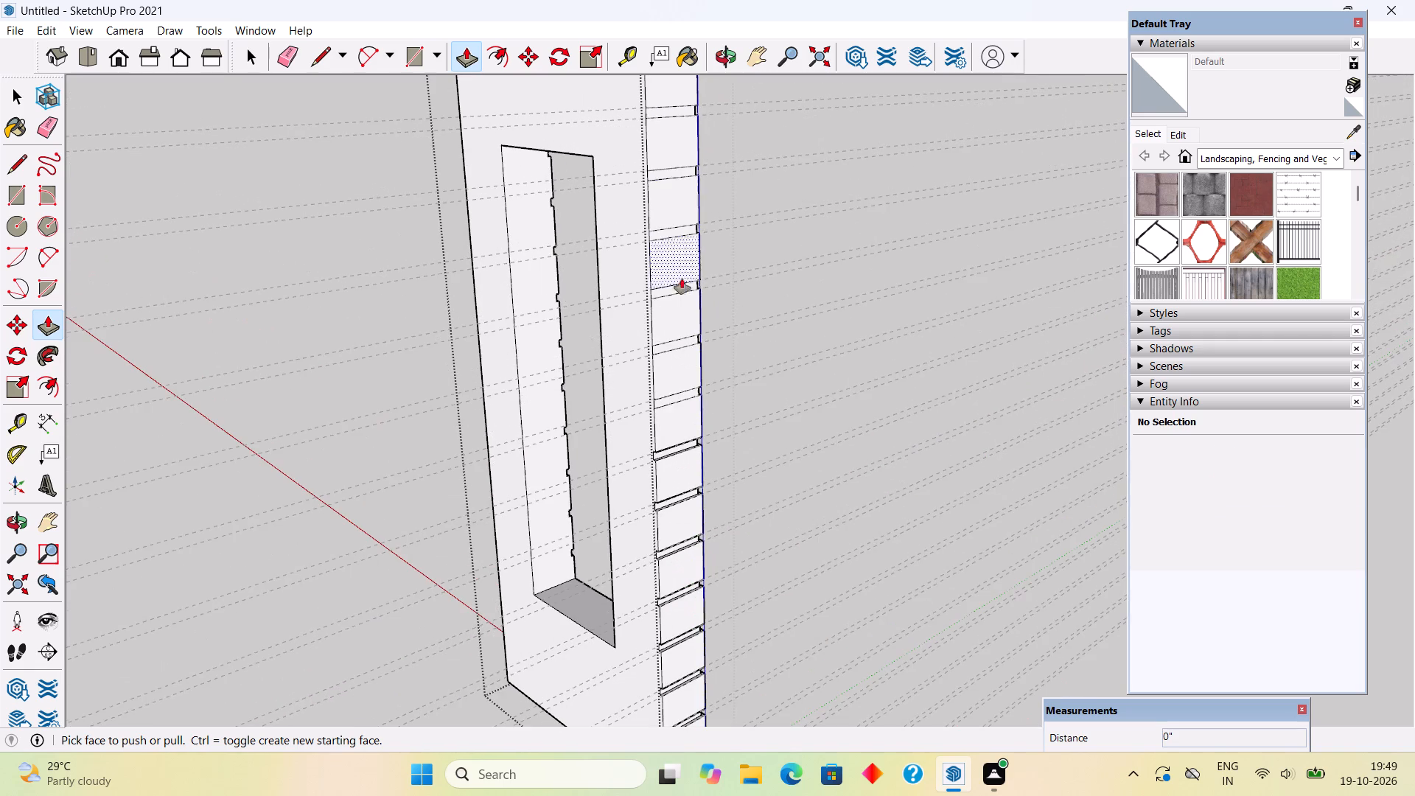
{"action": "scroll", "coordinate": [700, 341], "scroll_direction": "up", "scroll_amount": 5}
{"action": "double_click", "coordinate": [651, 439]}
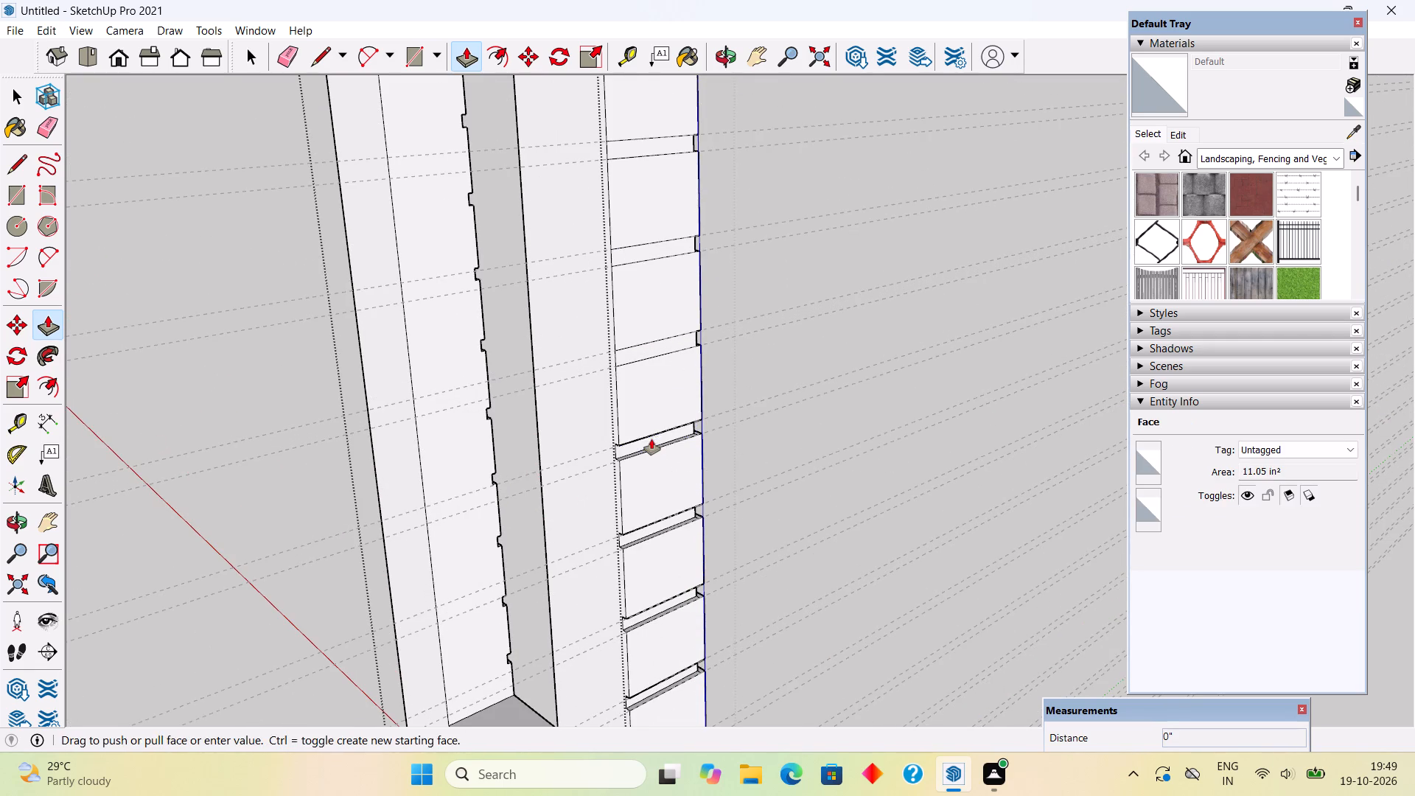
{"action": "double_click", "coordinate": [652, 357]}
{"action": "double_click", "coordinate": [656, 254]}
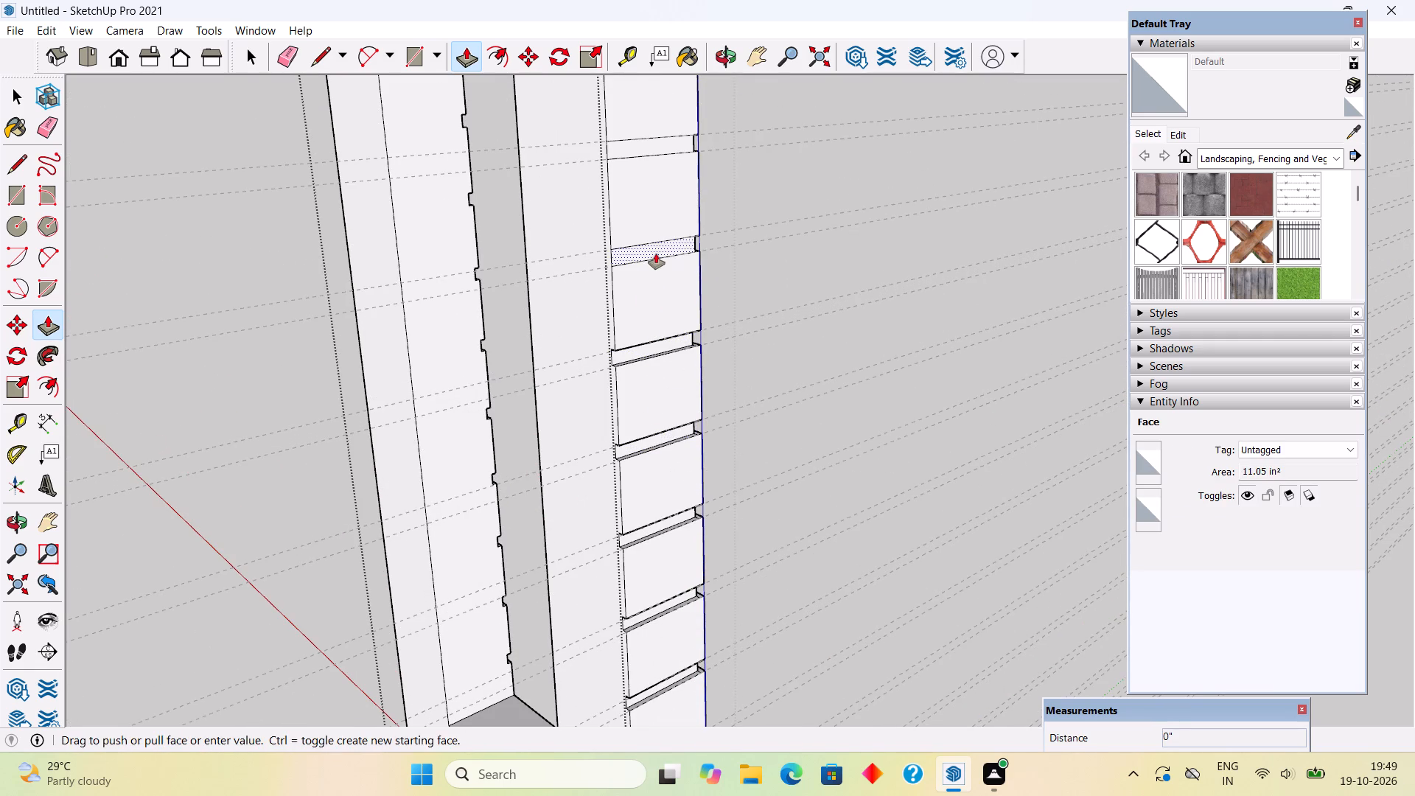
{"action": "double_click", "coordinate": [670, 147]}
Continue up the wall's end face, recessing the next six outlined strips by the same 1/2".
{"action": "scroll", "coordinate": [649, 360], "scroll_direction": "down", "scroll_amount": 8}
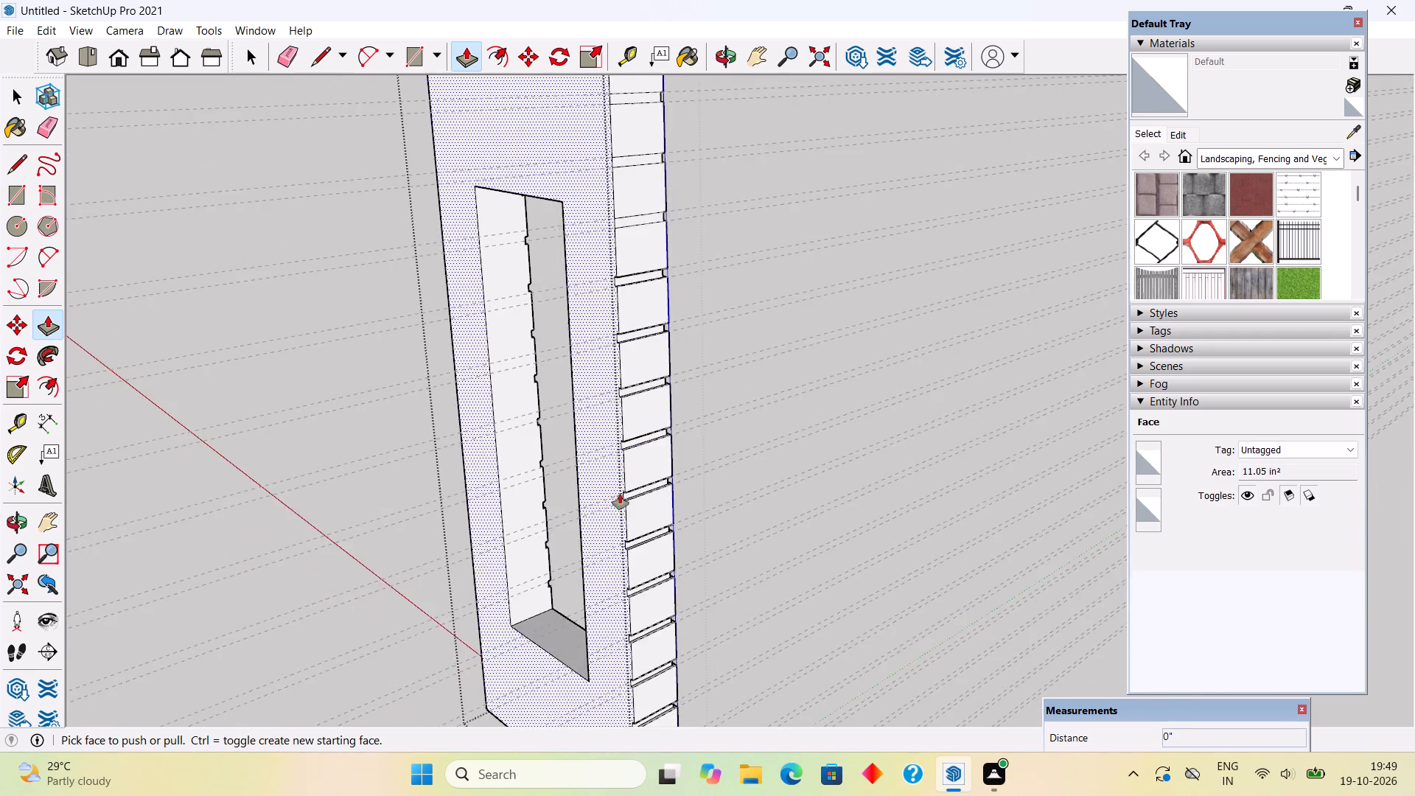
{"action": "scroll", "coordinate": [625, 458], "scroll_direction": "down", "scroll_amount": 7}
{"action": "scroll", "coordinate": [621, 214], "scroll_direction": "up", "scroll_amount": 8}
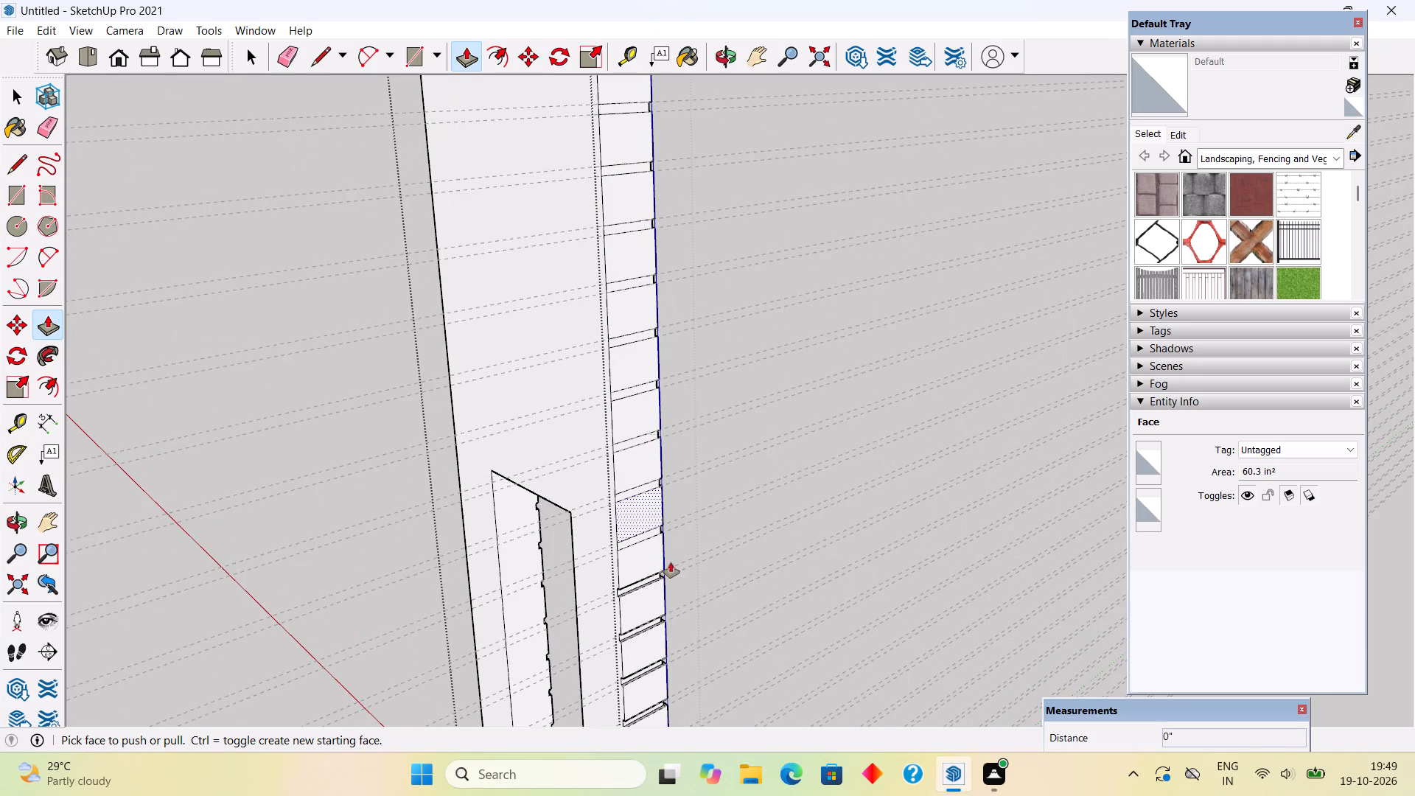
{"action": "scroll", "coordinate": [660, 551], "scroll_direction": "up", "scroll_amount": 2}
{"action": "double_click", "coordinate": [623, 545]}
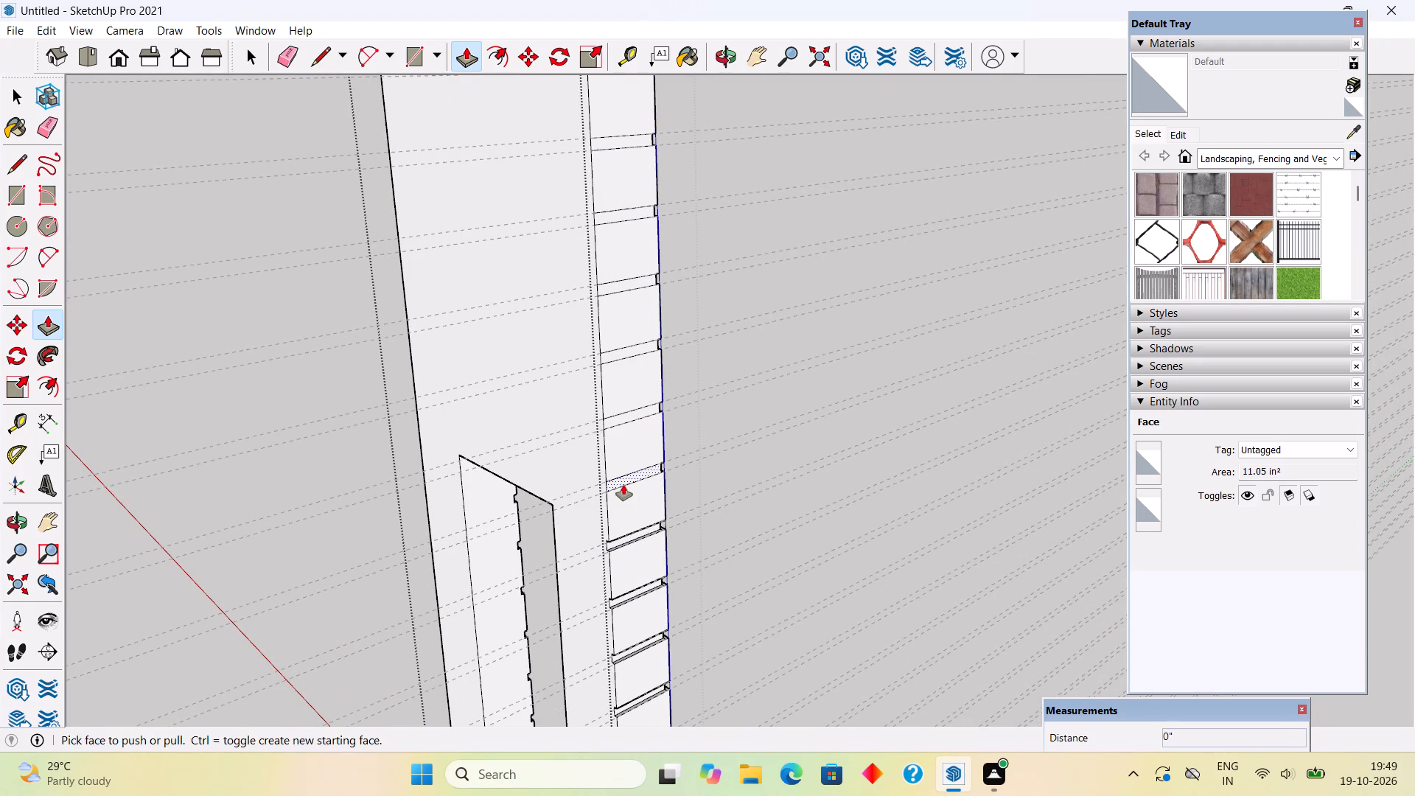
{"action": "double_click", "coordinate": [623, 485]}
{"action": "double_click", "coordinate": [632, 419]}
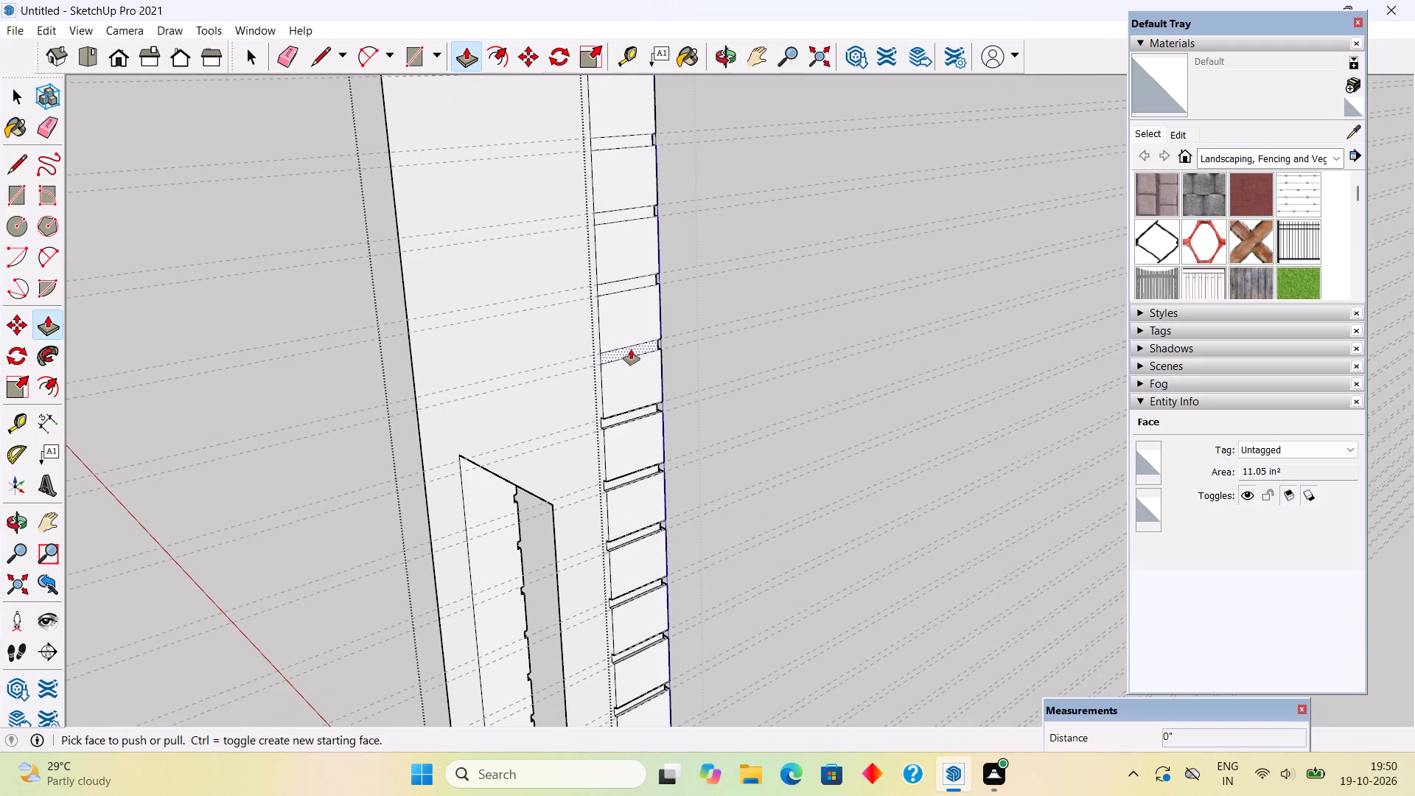
{"action": "double_click", "coordinate": [631, 349]}
{"action": "double_click", "coordinate": [621, 286]}
{"action": "double_click", "coordinate": [623, 220]}
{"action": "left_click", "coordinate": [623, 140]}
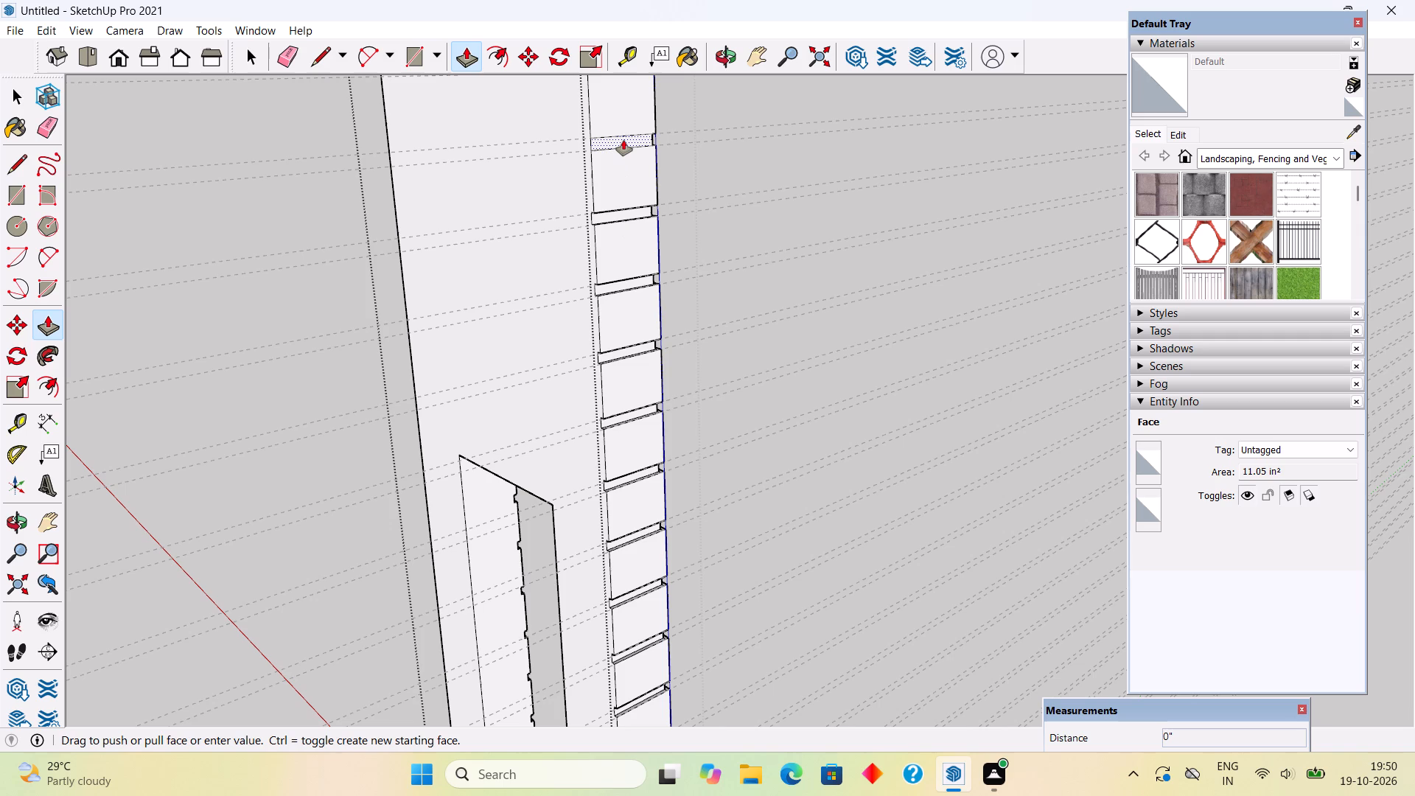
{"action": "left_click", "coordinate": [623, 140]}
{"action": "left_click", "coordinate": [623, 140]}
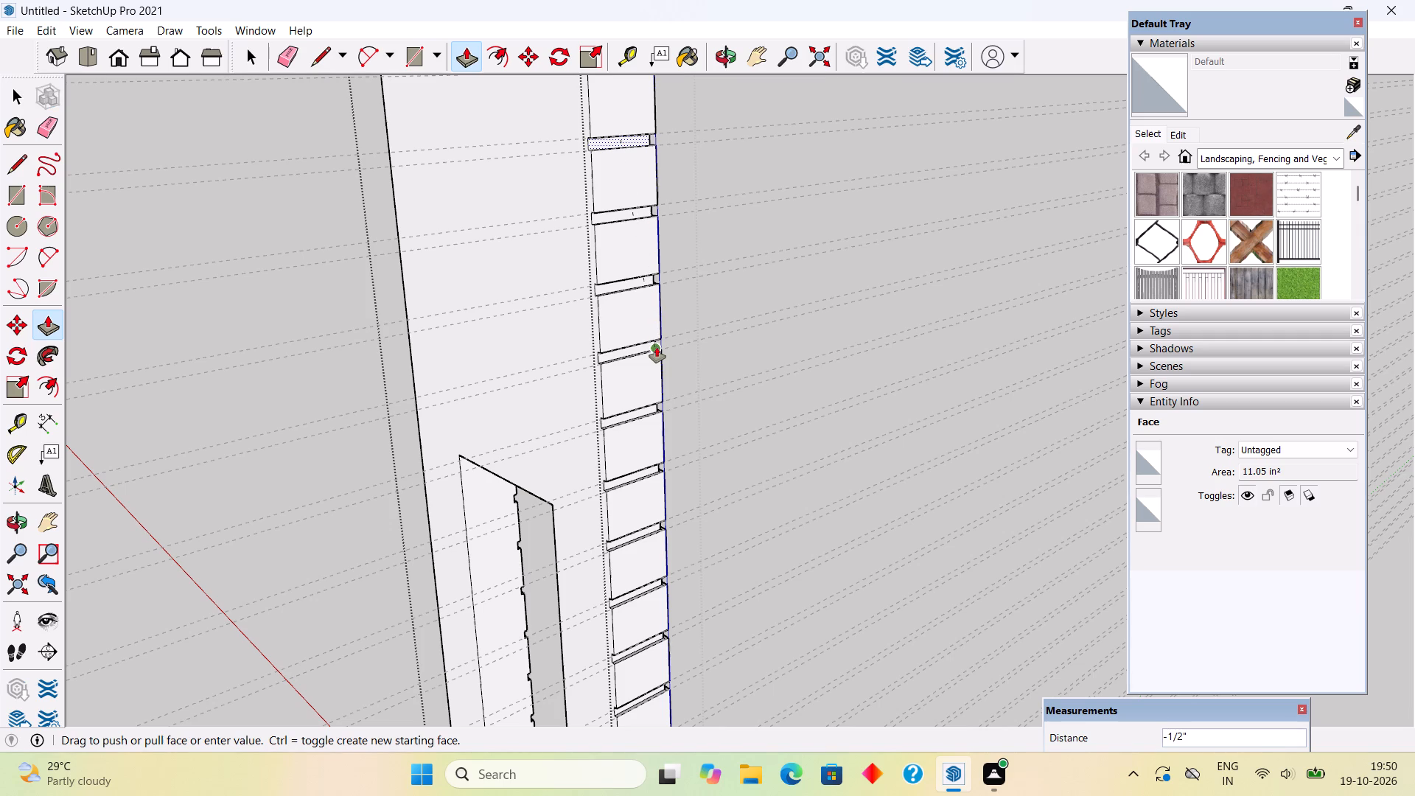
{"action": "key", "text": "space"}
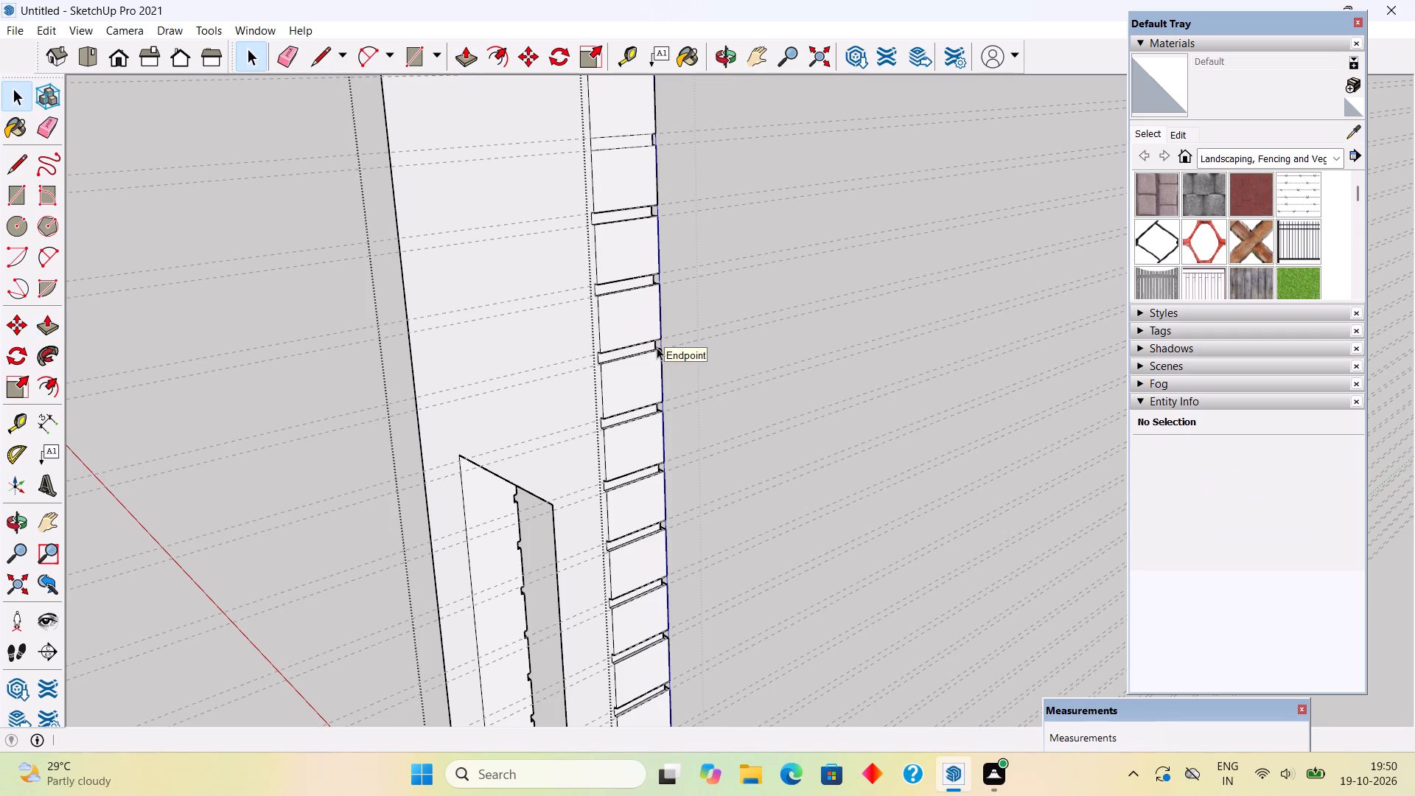
Push the next outlined strip, directly above the recessed ones on the wall's end face, 0.5" inward.
{"action": "key", "text": "p"}
{"action": "scroll", "coordinate": [611, 233], "scroll_direction": "down", "scroll_amount": 11}
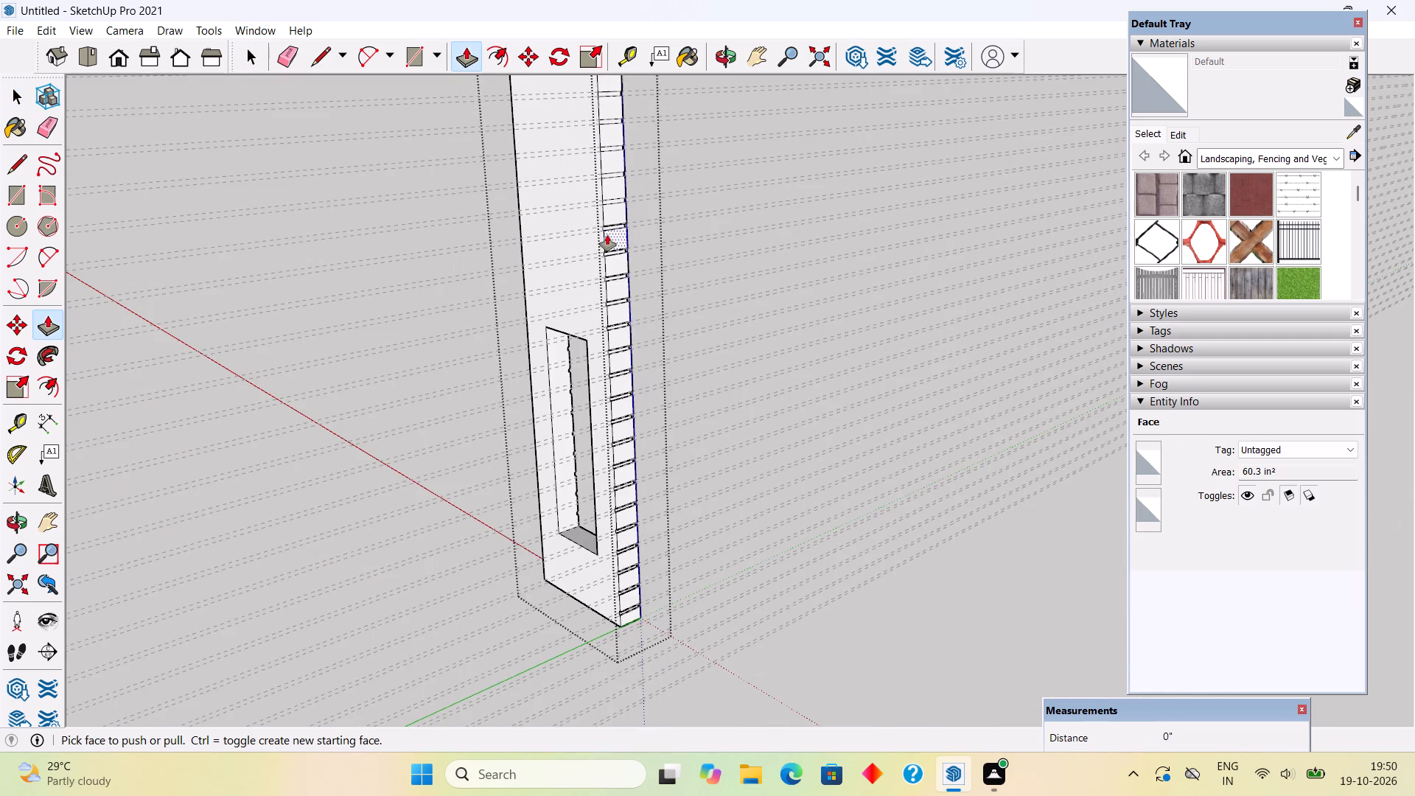
{"action": "scroll", "coordinate": [607, 235], "scroll_direction": "down", "scroll_amount": 4}
{"action": "scroll", "coordinate": [607, 234], "scroll_direction": "up", "scroll_amount": 17}
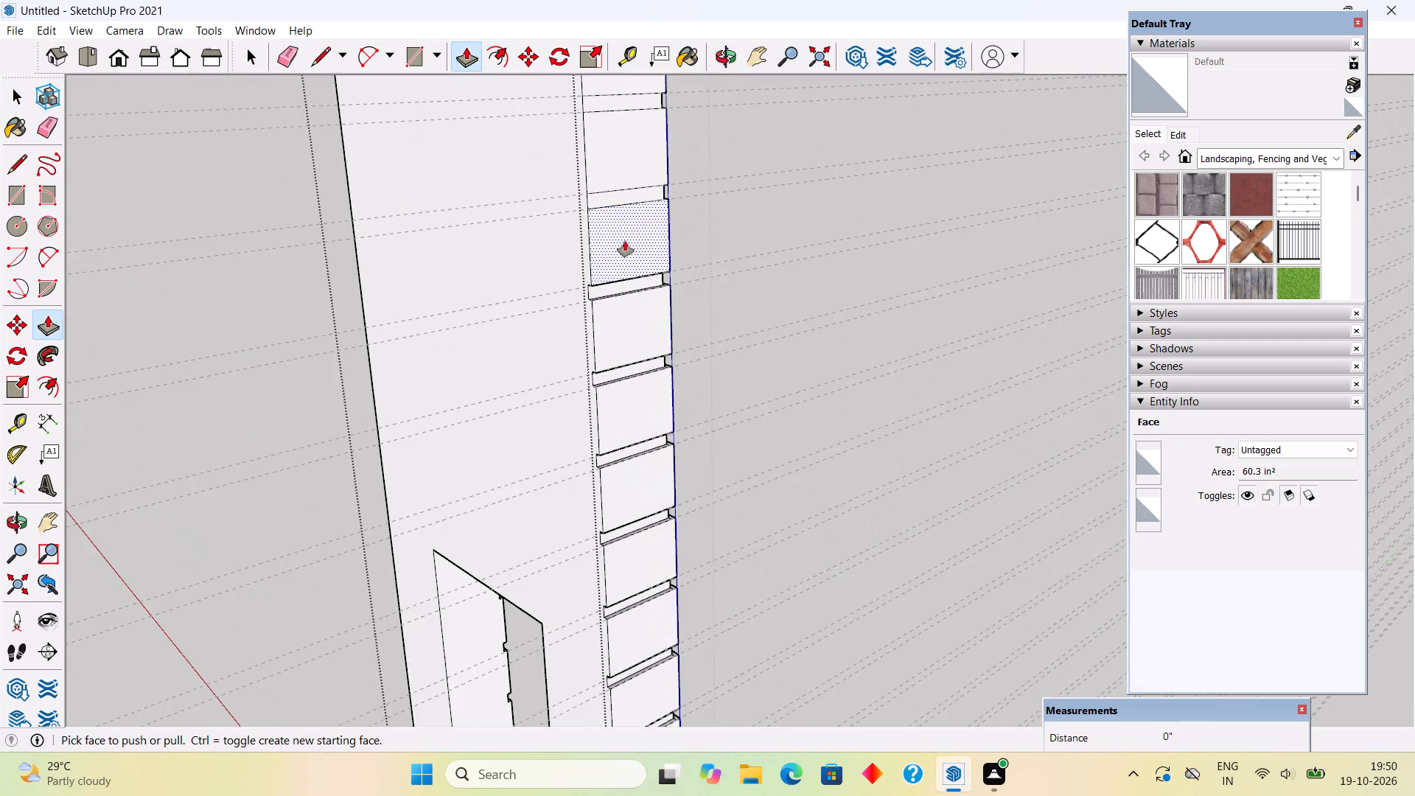
{"action": "scroll", "coordinate": [623, 248], "scroll_direction": "up", "scroll_amount": 5}
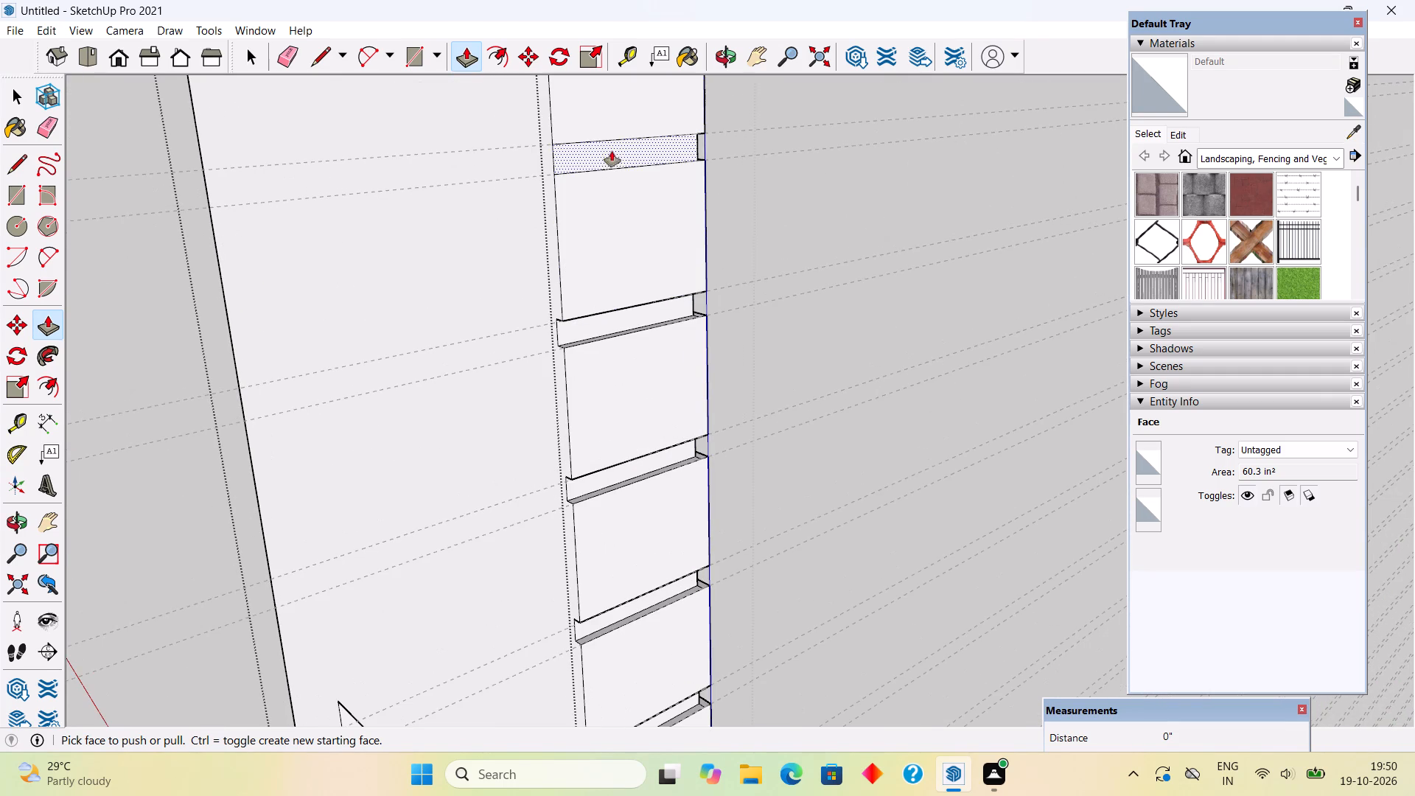
{"action": "left_click", "coordinate": [614, 158]}
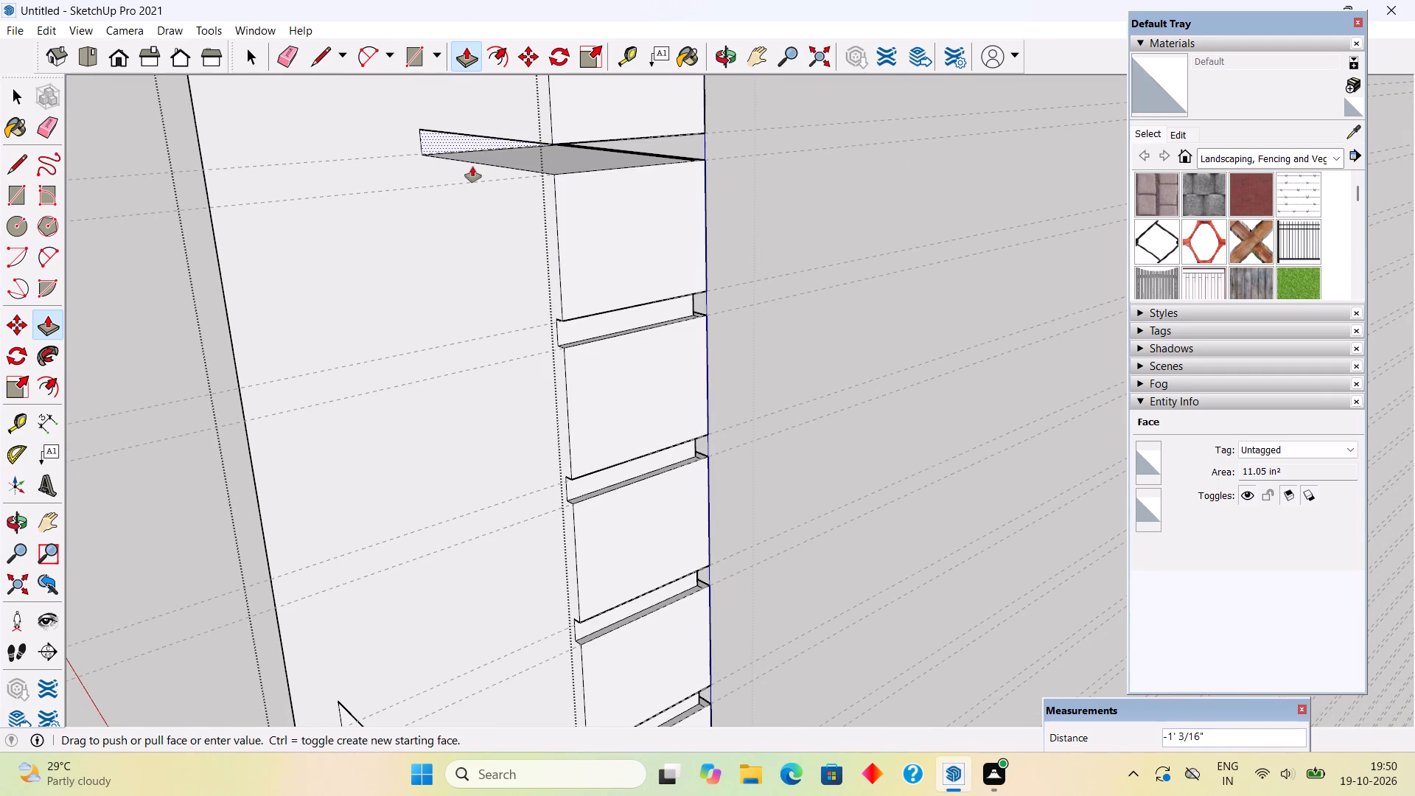
{"action": "type", "text": ".5\""}
{"action": "key", "text": "Return"}
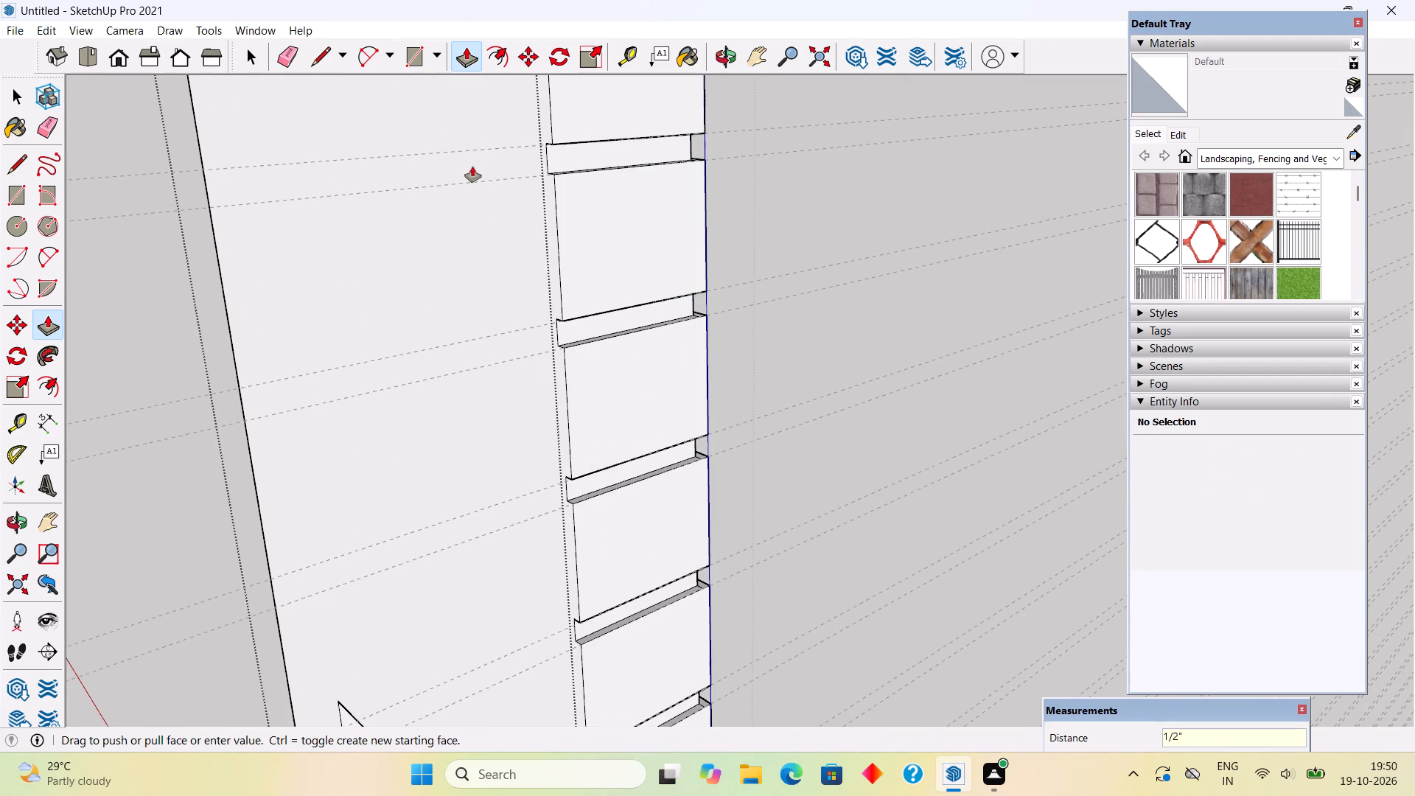
Recess the five remaining outlined strips at the top of the wall's end face by 0.5" and exit the wall's group.
{"action": "scroll", "coordinate": [471, 166], "scroll_direction": "down", "scroll_amount": 3}
{"action": "scroll", "coordinate": [480, 220], "scroll_direction": "down", "scroll_amount": 18}
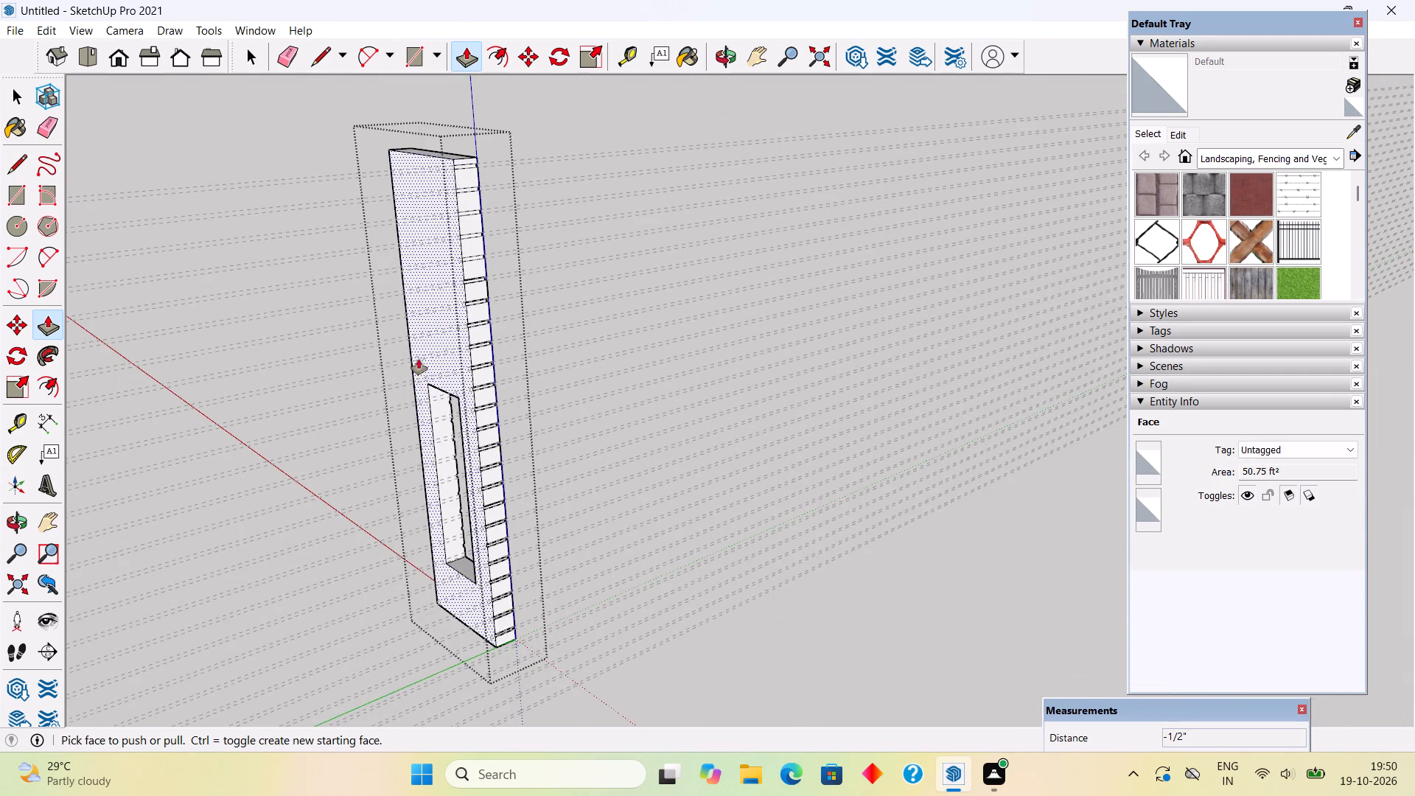
{"action": "scroll", "coordinate": [423, 111], "scroll_direction": "up", "scroll_amount": 17}
{"action": "scroll", "coordinate": [443, 162], "scroll_direction": "down", "scroll_amount": 3}
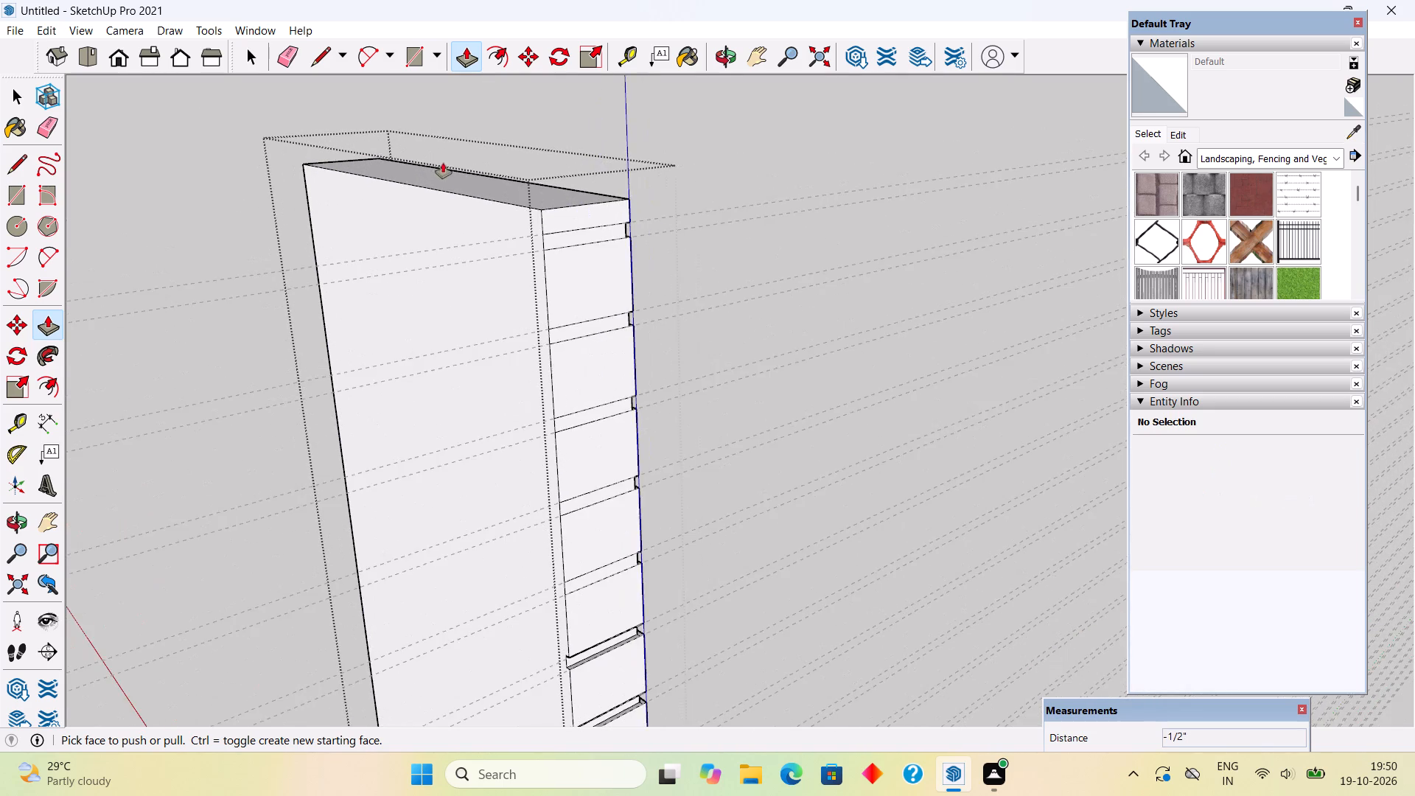
{"action": "left_click", "coordinate": [569, 226]}
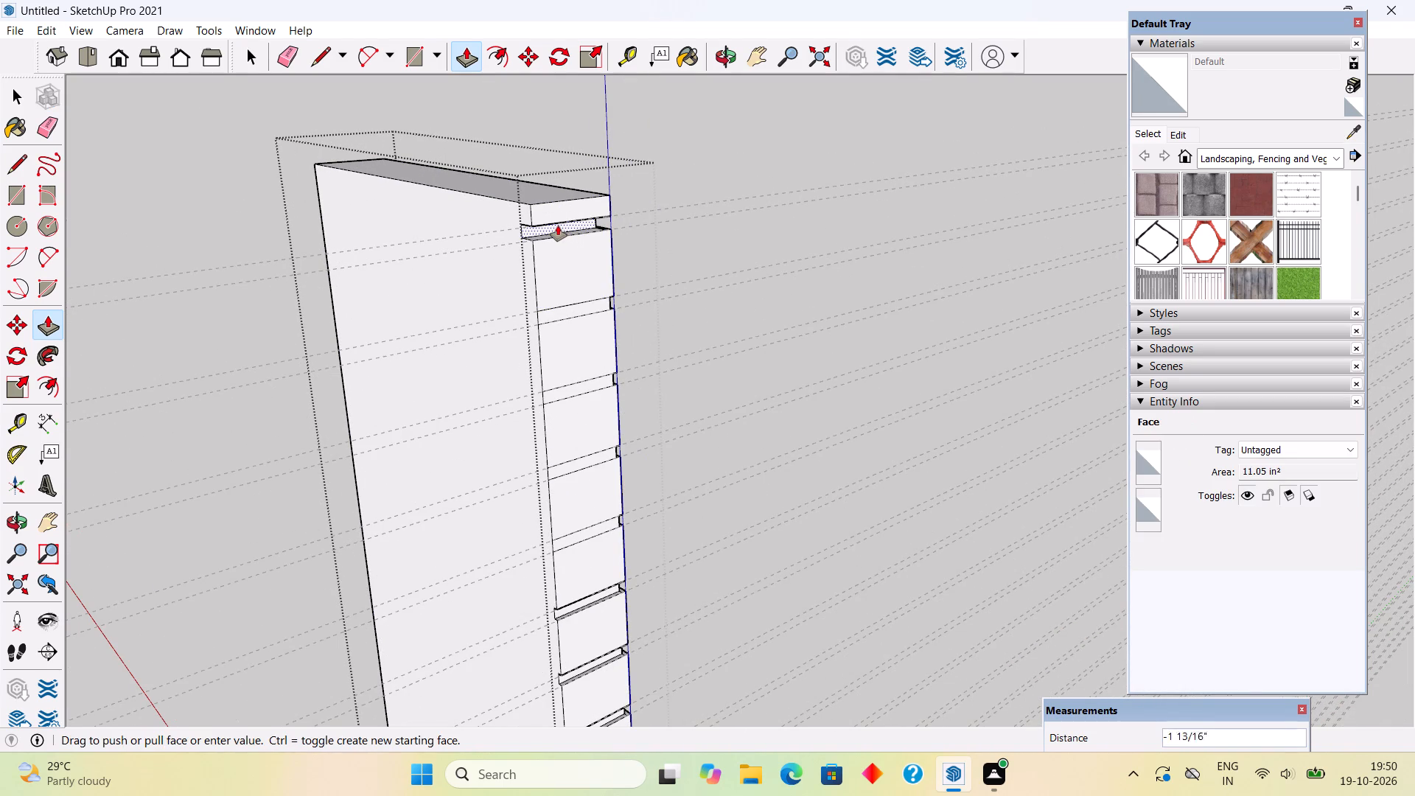
{"action": "type", "text": ".5\""}
{"action": "key", "text": "Return"}
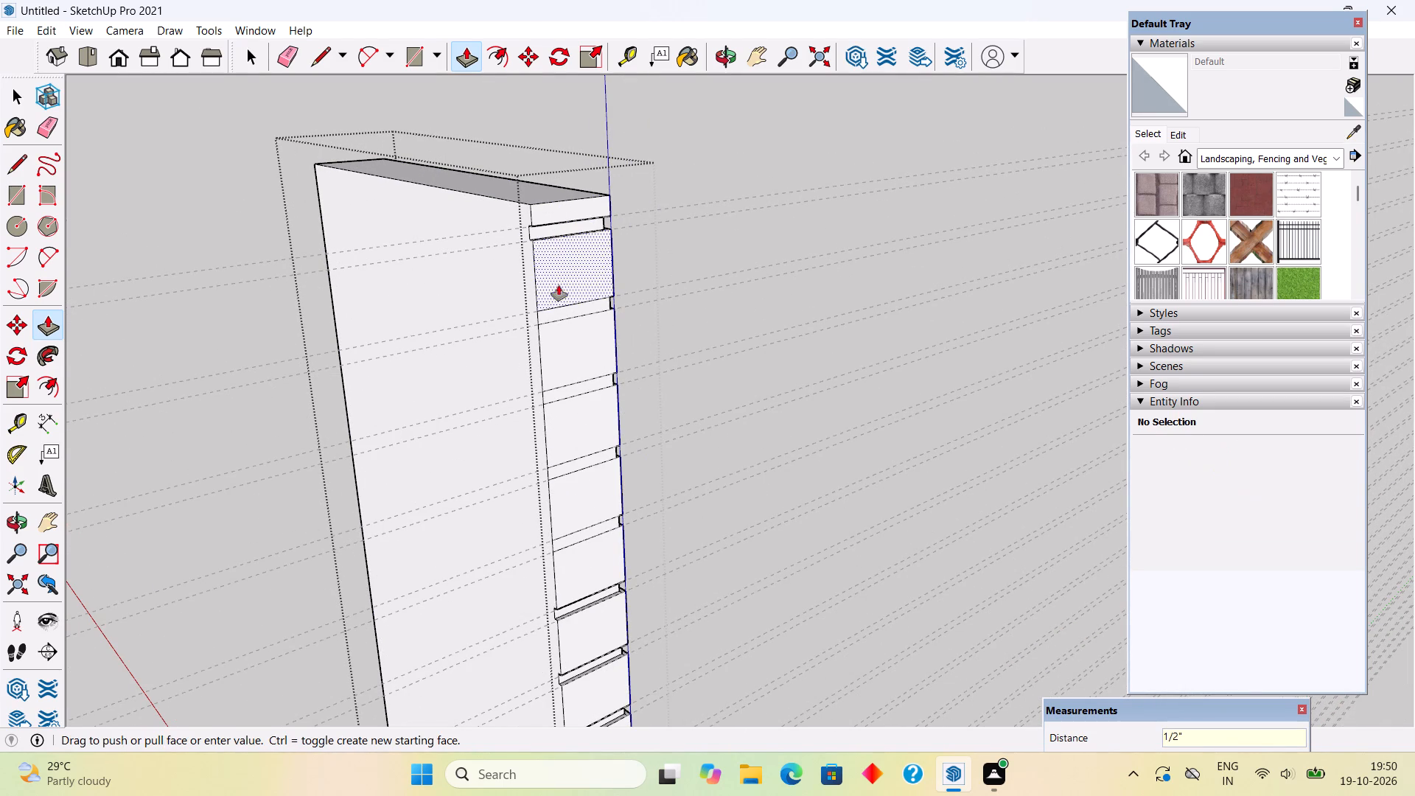
{"action": "double_click", "coordinate": [560, 310]}
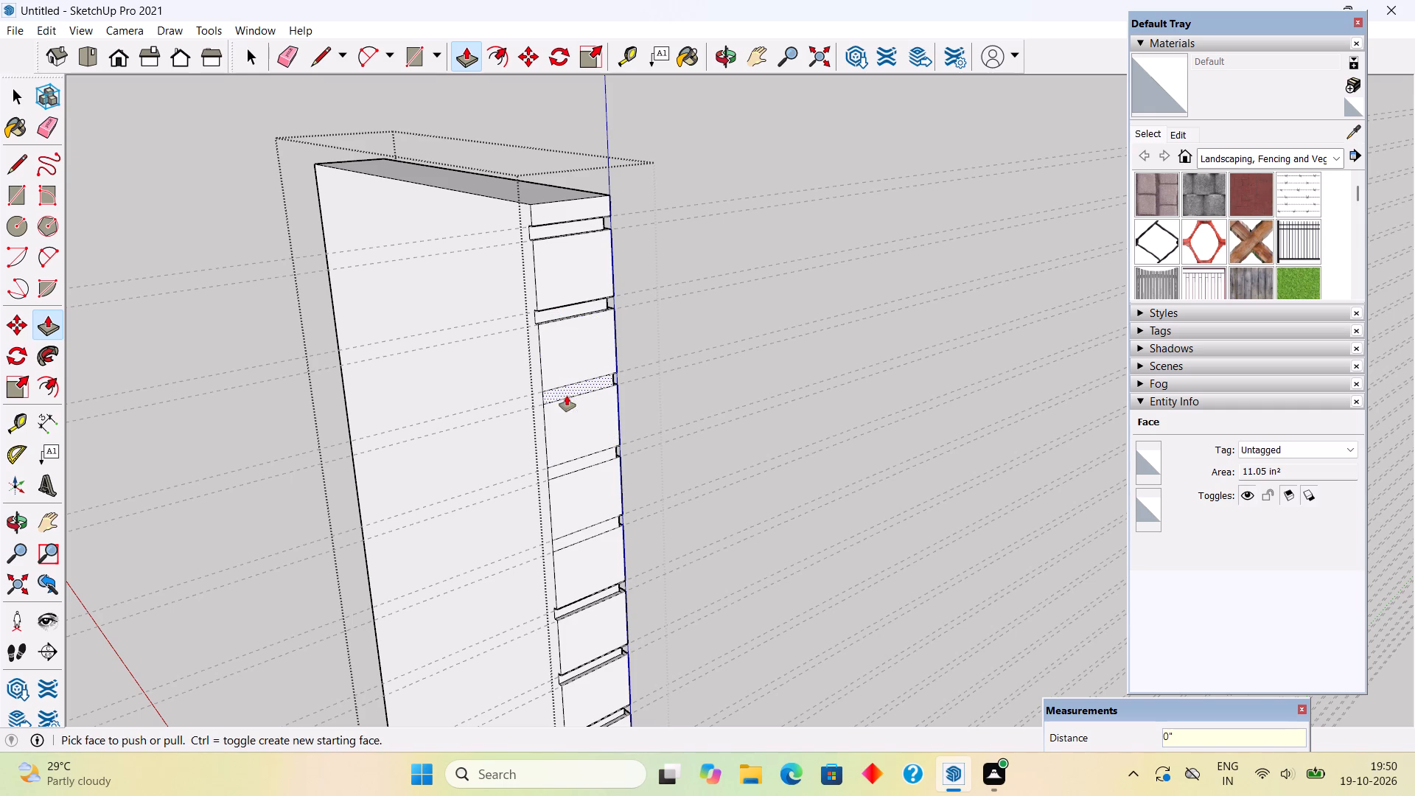
{"action": "double_click", "coordinate": [565, 391]}
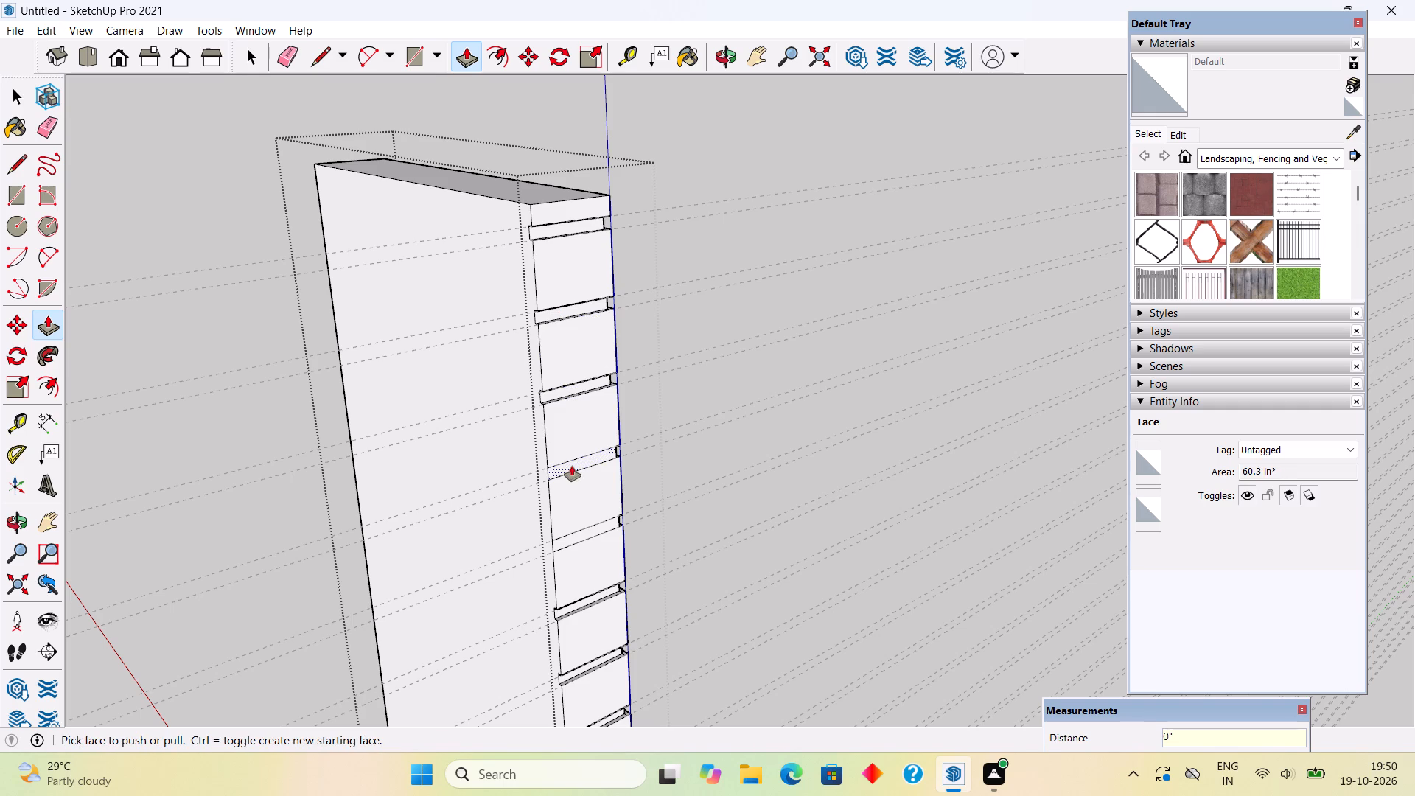
{"action": "double_click", "coordinate": [572, 466]}
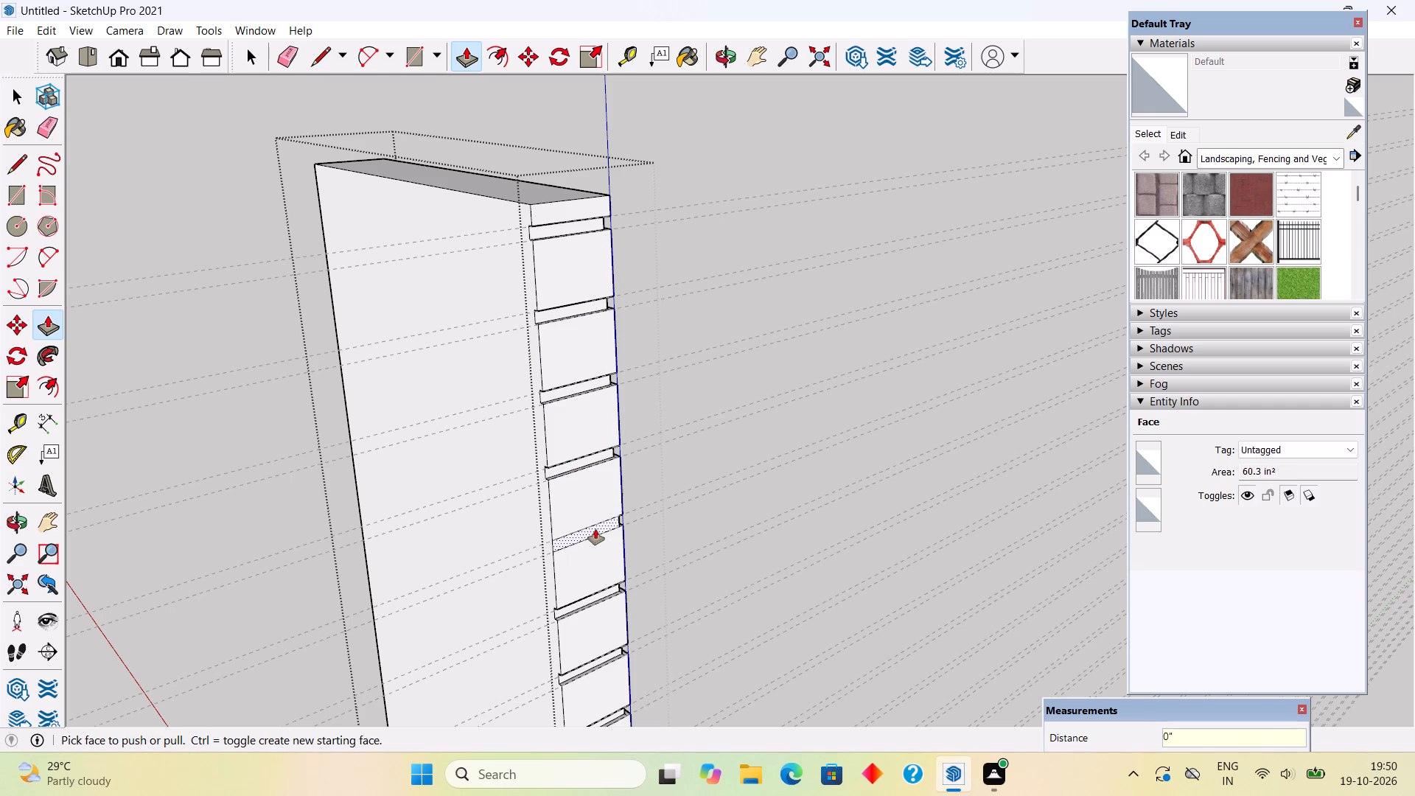
{"action": "double_click", "coordinate": [595, 529]}
{"action": "key", "text": "space"}
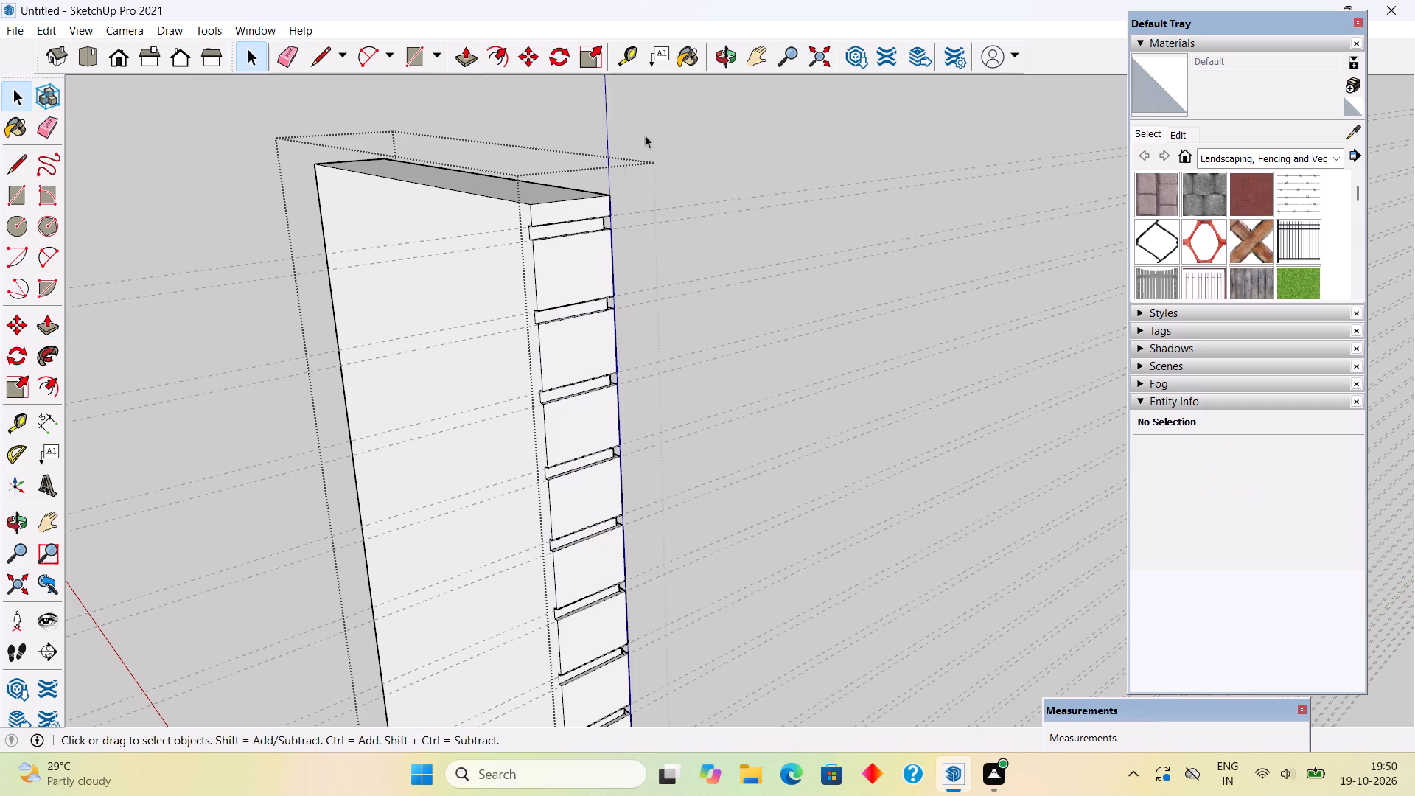
{"action": "left_click", "coordinate": [717, 88]}
{"action": "left_click", "coordinate": [772, 168]}
Delete all construction guides from the model.
{"action": "middle_click_drag", "start_coordinate": [717, 267], "coordinate": [287, 248]}
{"action": "scroll", "coordinate": [287, 248], "scroll_direction": "down", "scroll_amount": 2}
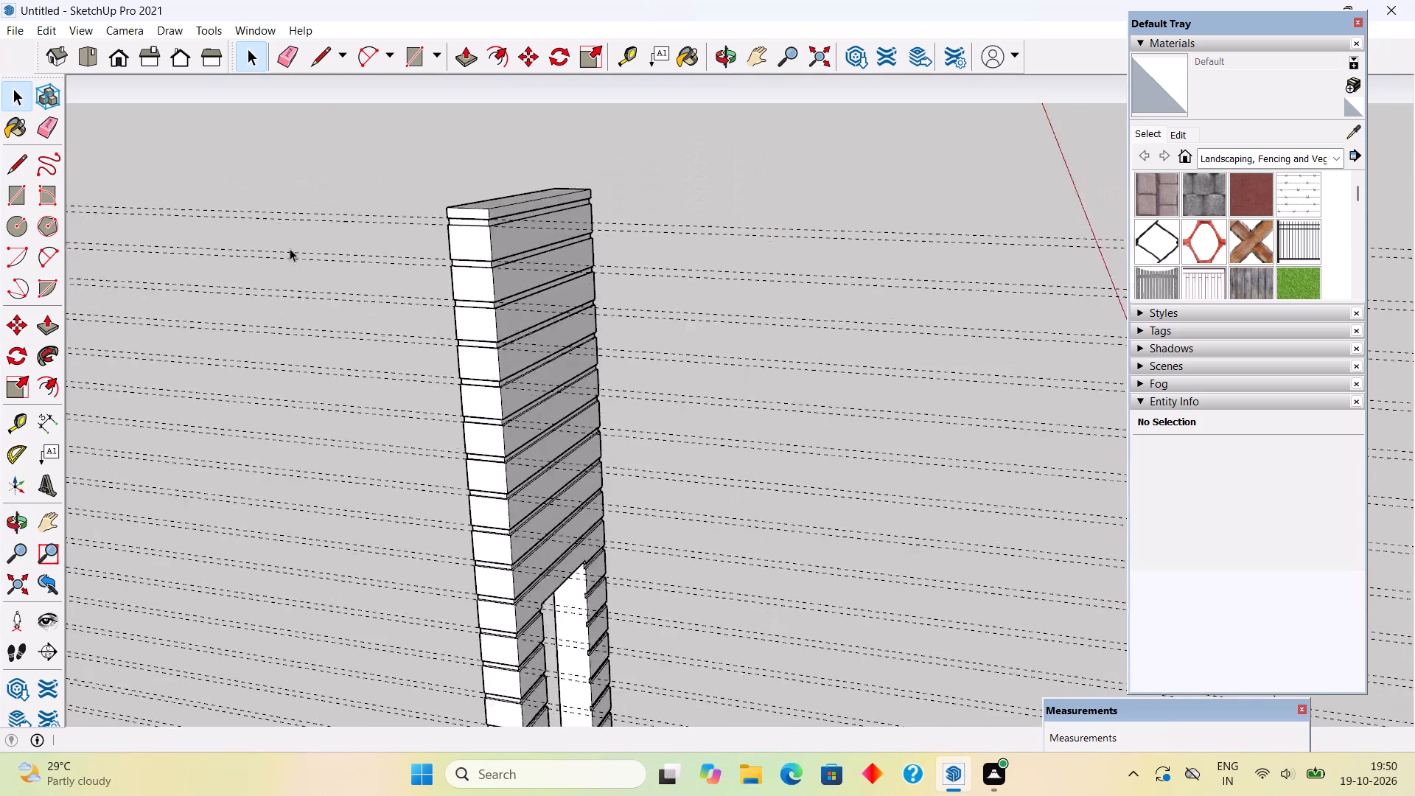
{"action": "scroll", "coordinate": [290, 248], "scroll_direction": "down", "scroll_amount": 1}
{"action": "left_click", "coordinate": [35, 29]}
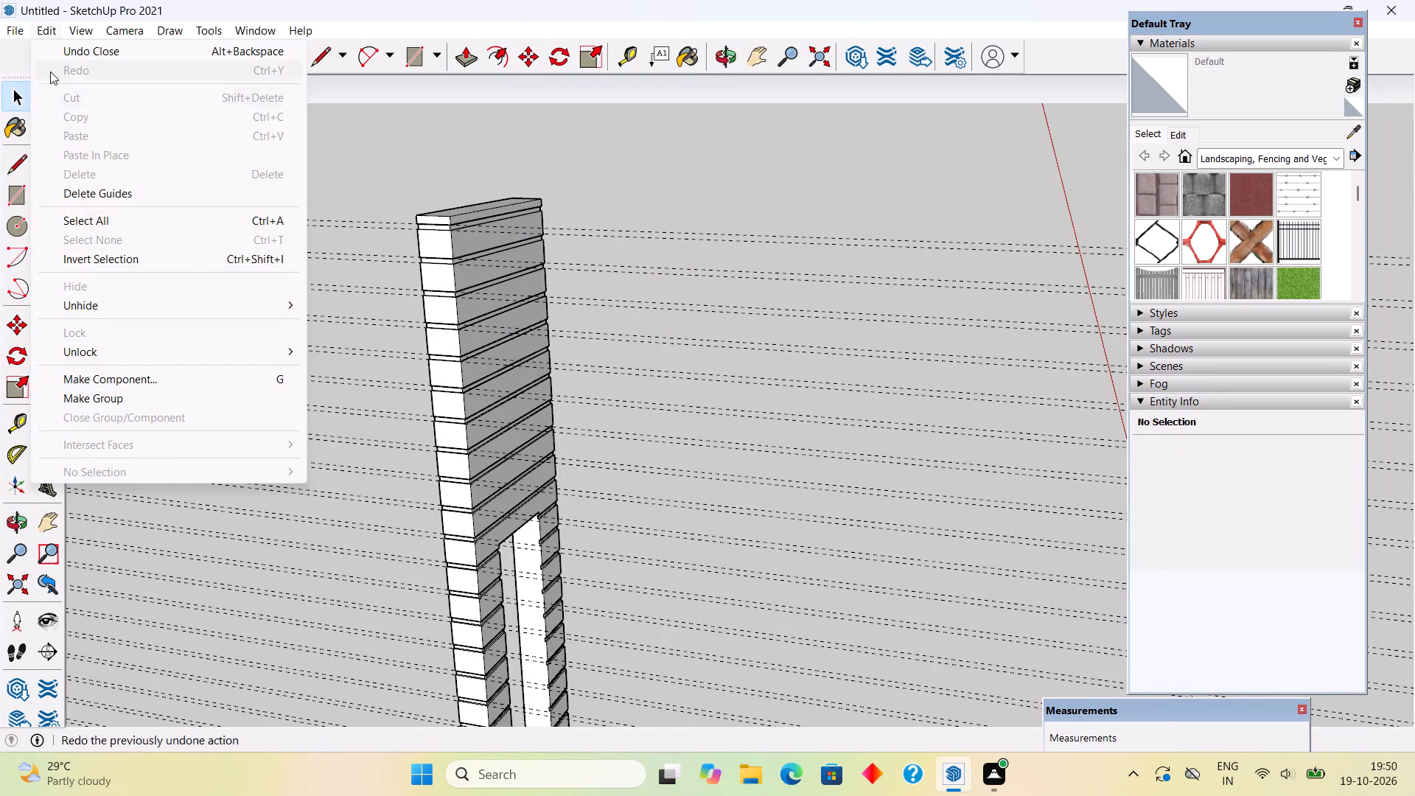
{"action": "left_click", "coordinate": [95, 186]}
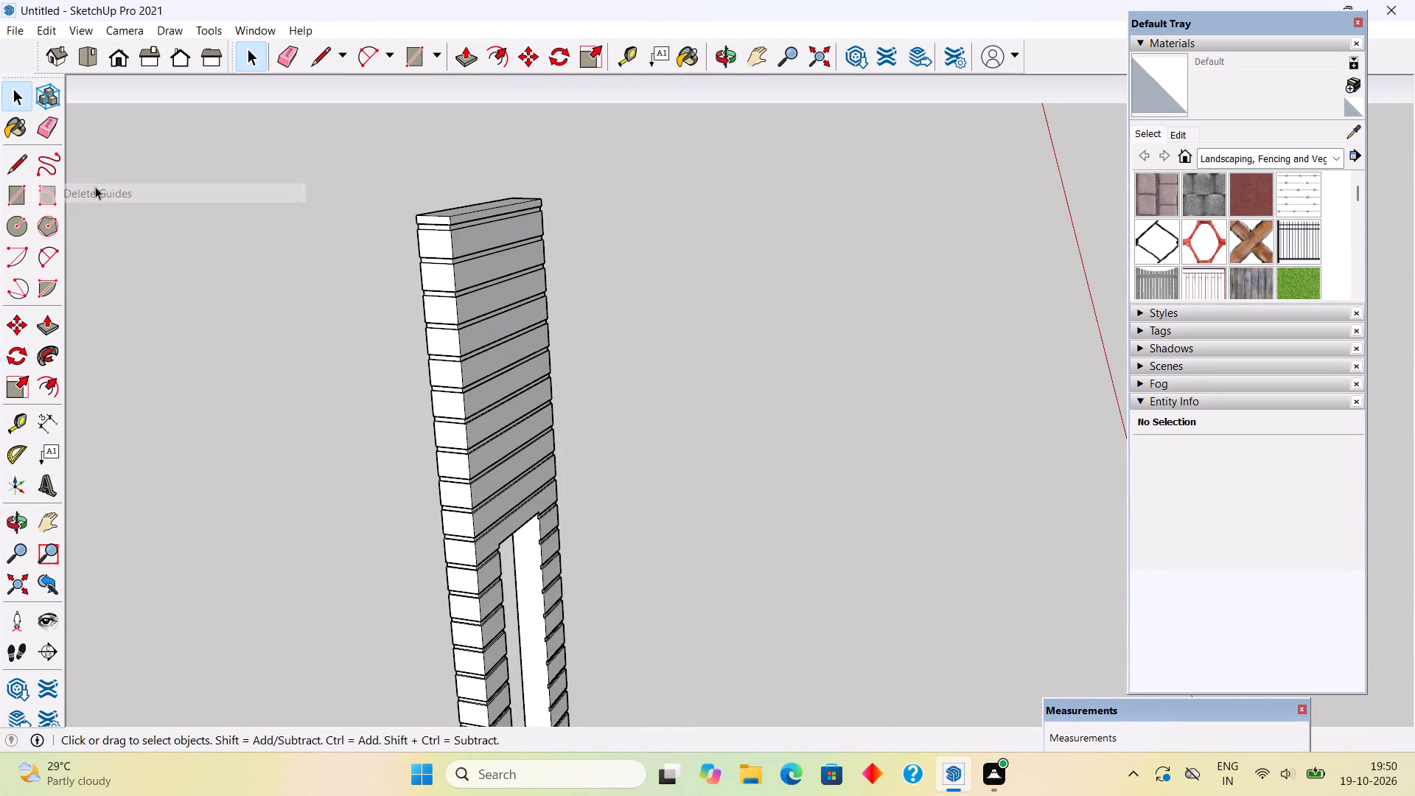
Draw a 2' by 6' 7" rectangle corner to corner over the window opening in the grooved front face.
{"action": "scroll", "coordinate": [531, 483], "scroll_direction": "down", "scroll_amount": 10}
{"action": "middle_click_drag", "start_coordinate": [516, 517], "coordinate": [282, 394]}
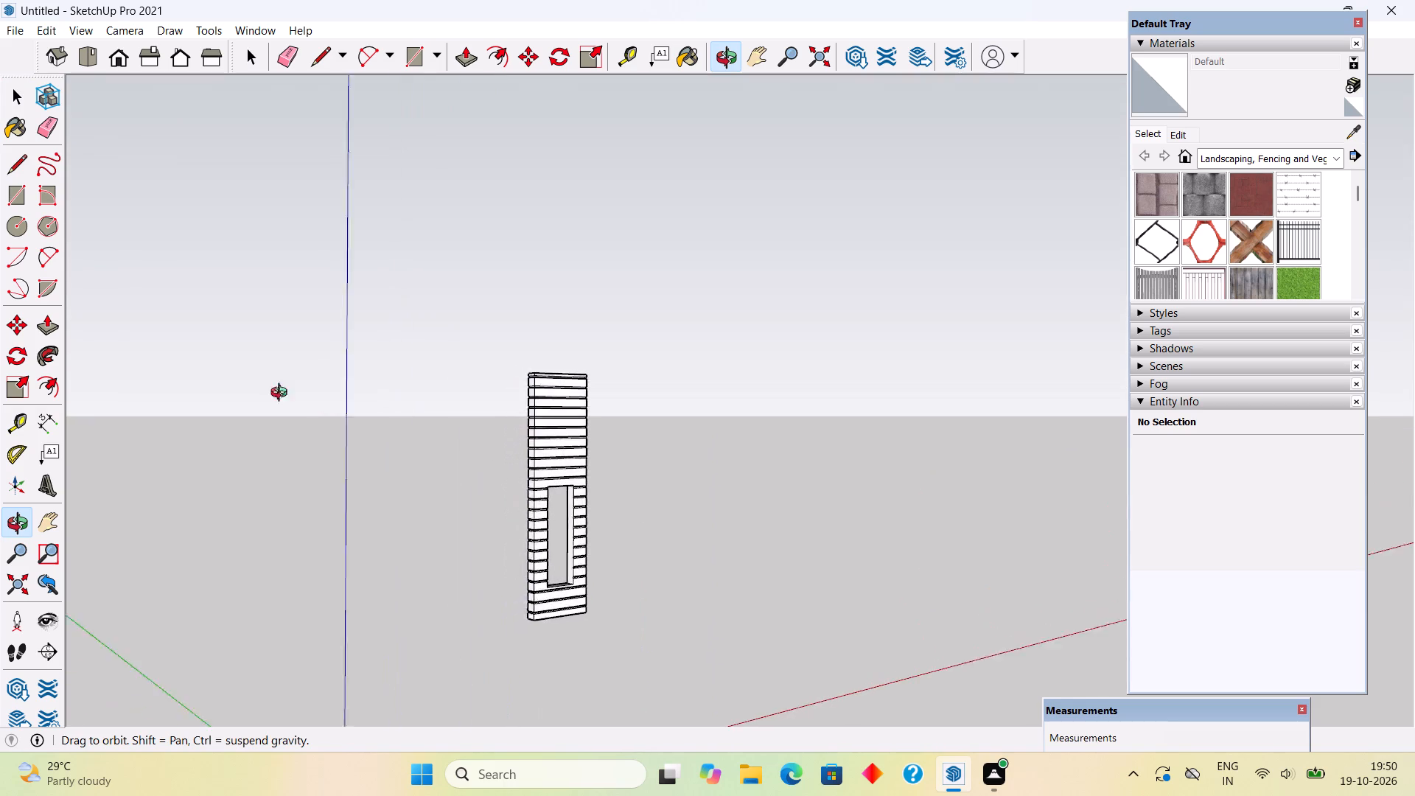
{"action": "middle_click_drag", "start_coordinate": [282, 394], "coordinate": [237, 394]}
{"action": "scroll", "coordinate": [580, 610], "scroll_direction": "up", "scroll_amount": 6}
{"action": "middle_click_drag", "start_coordinate": [570, 607], "coordinate": [465, 579]}
{"action": "scroll", "coordinate": [460, 576], "scroll_direction": "up", "scroll_amount": 1}
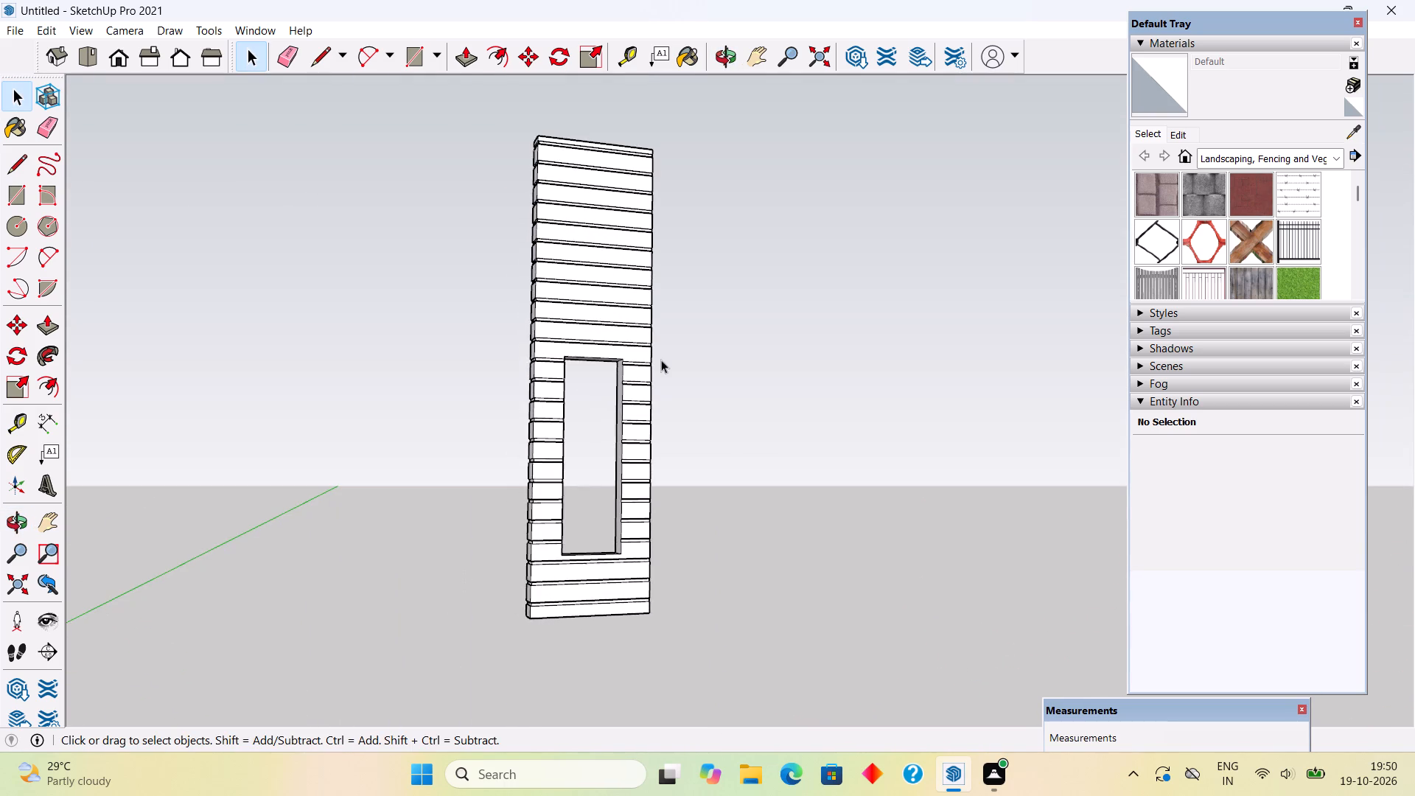
{"action": "scroll", "coordinate": [652, 336], "scroll_direction": "up", "scroll_amount": 5}
{"action": "middle_click_drag", "start_coordinate": [612, 360], "coordinate": [541, 408]}
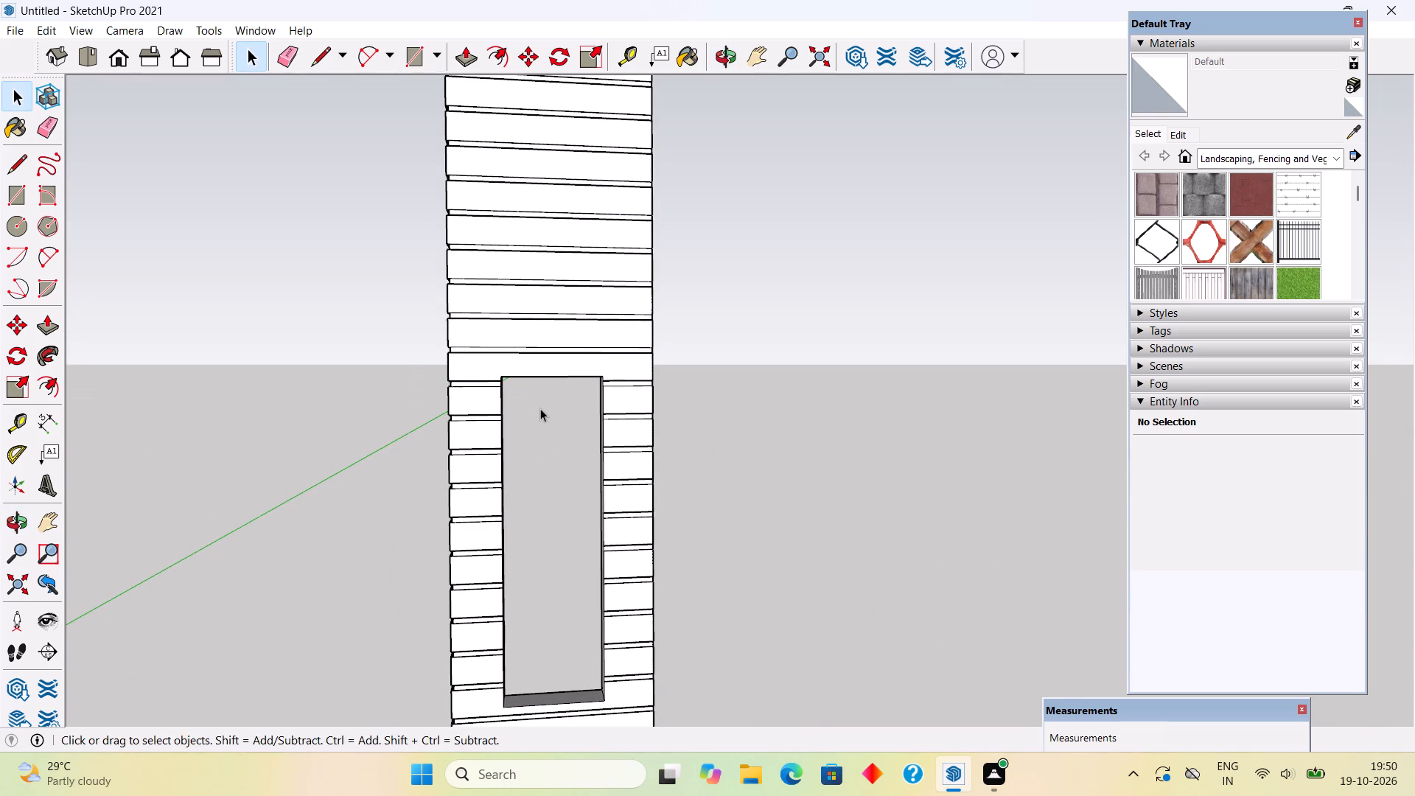
{"action": "key", "text": "r"}
{"action": "left_click", "coordinate": [501, 377]}
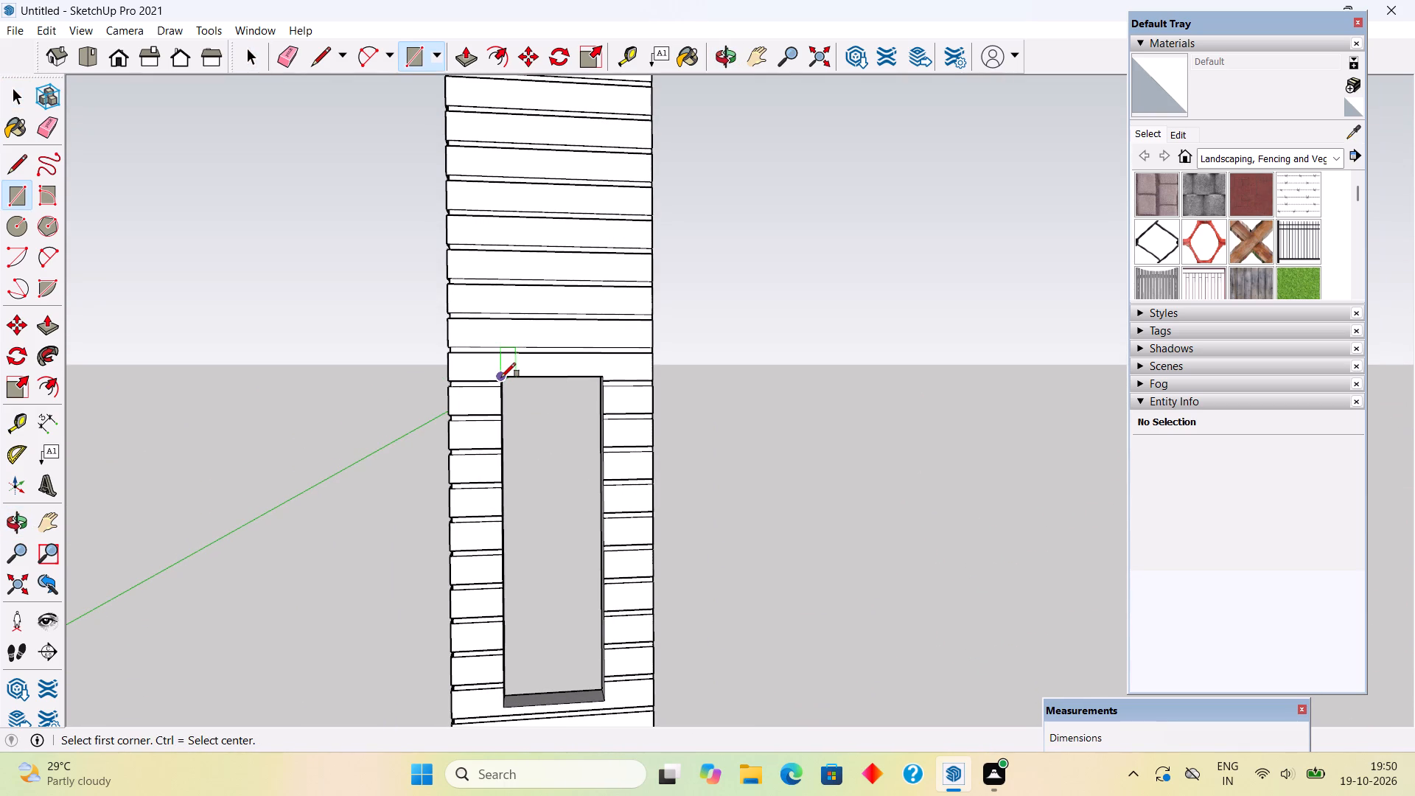
{"action": "scroll", "coordinate": [585, 628], "scroll_direction": "down", "scroll_amount": 4}
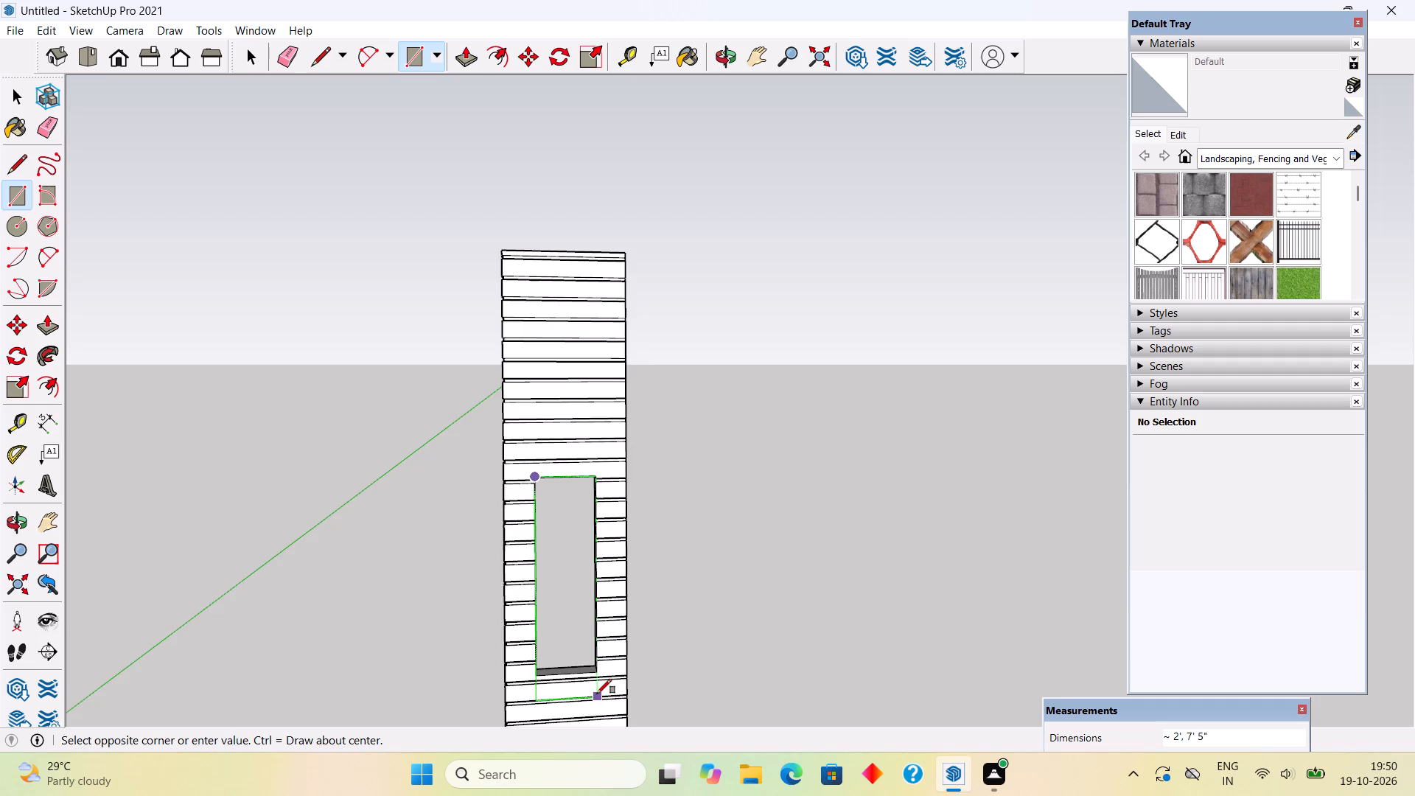
{"action": "scroll", "coordinate": [597, 694], "scroll_direction": "up", "scroll_amount": 8}
{"action": "left_click", "coordinate": [600, 657]}
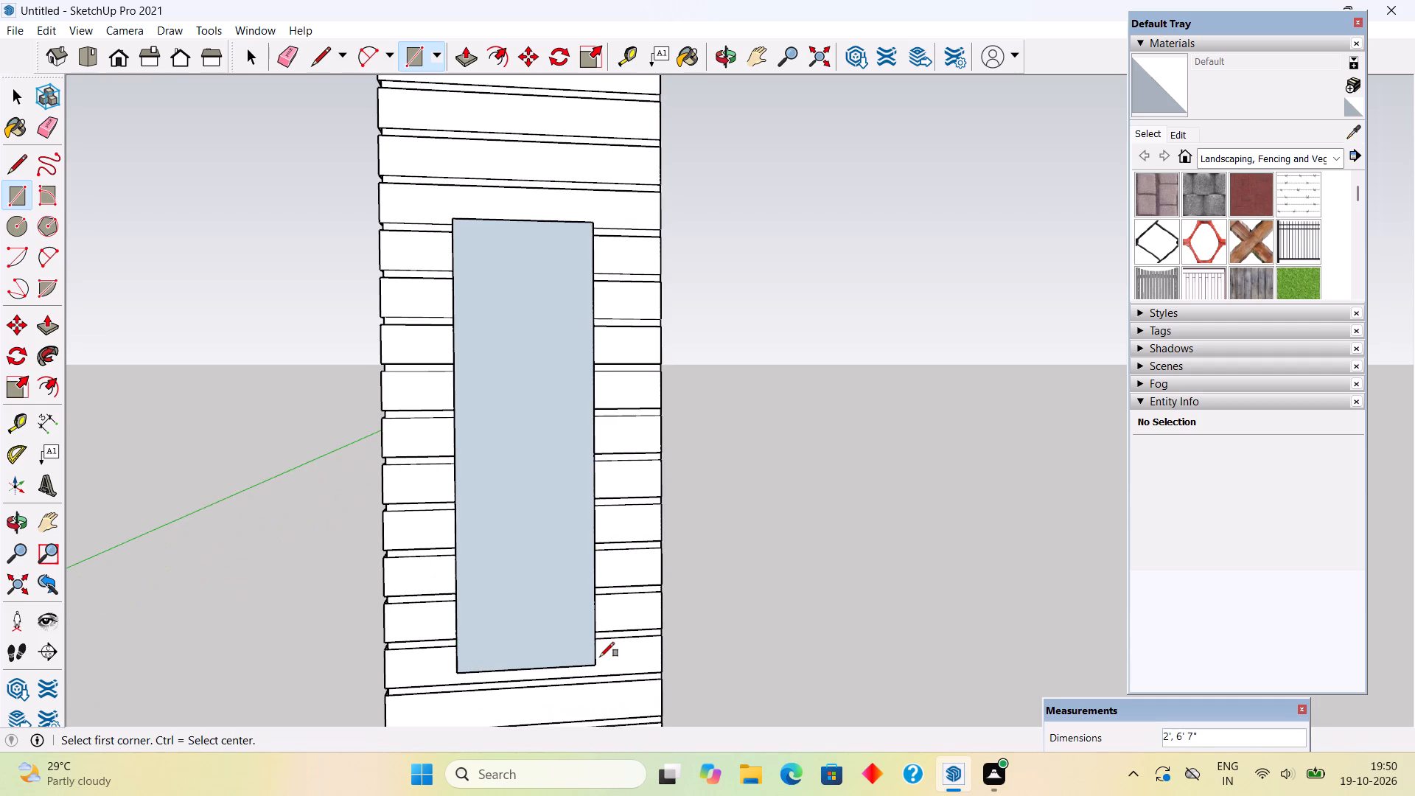
Offset the window rectangle's outline 2" inward and delete the inner face to leave a frame profile.
{"action": "key", "text": "f"}
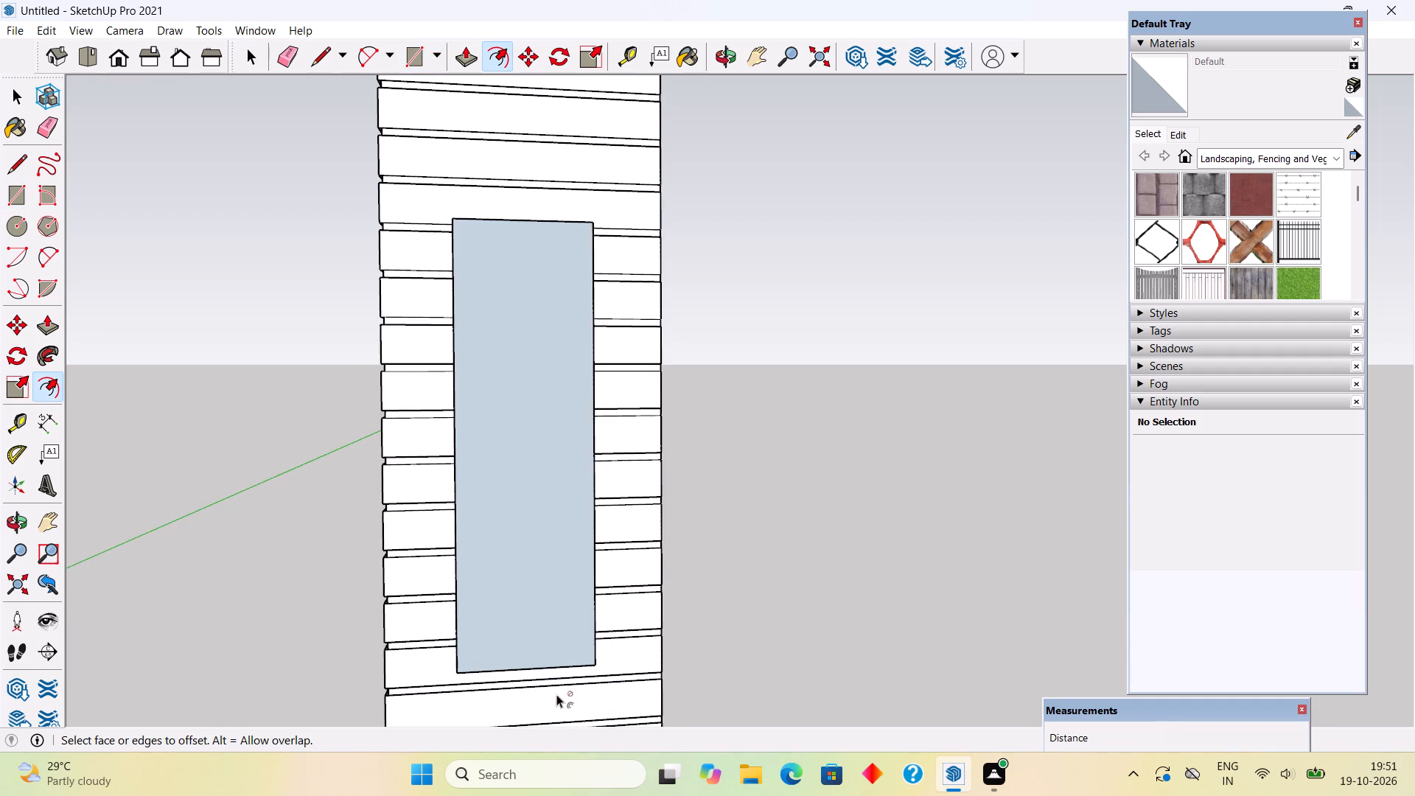
{"action": "left_click", "coordinate": [555, 659]}
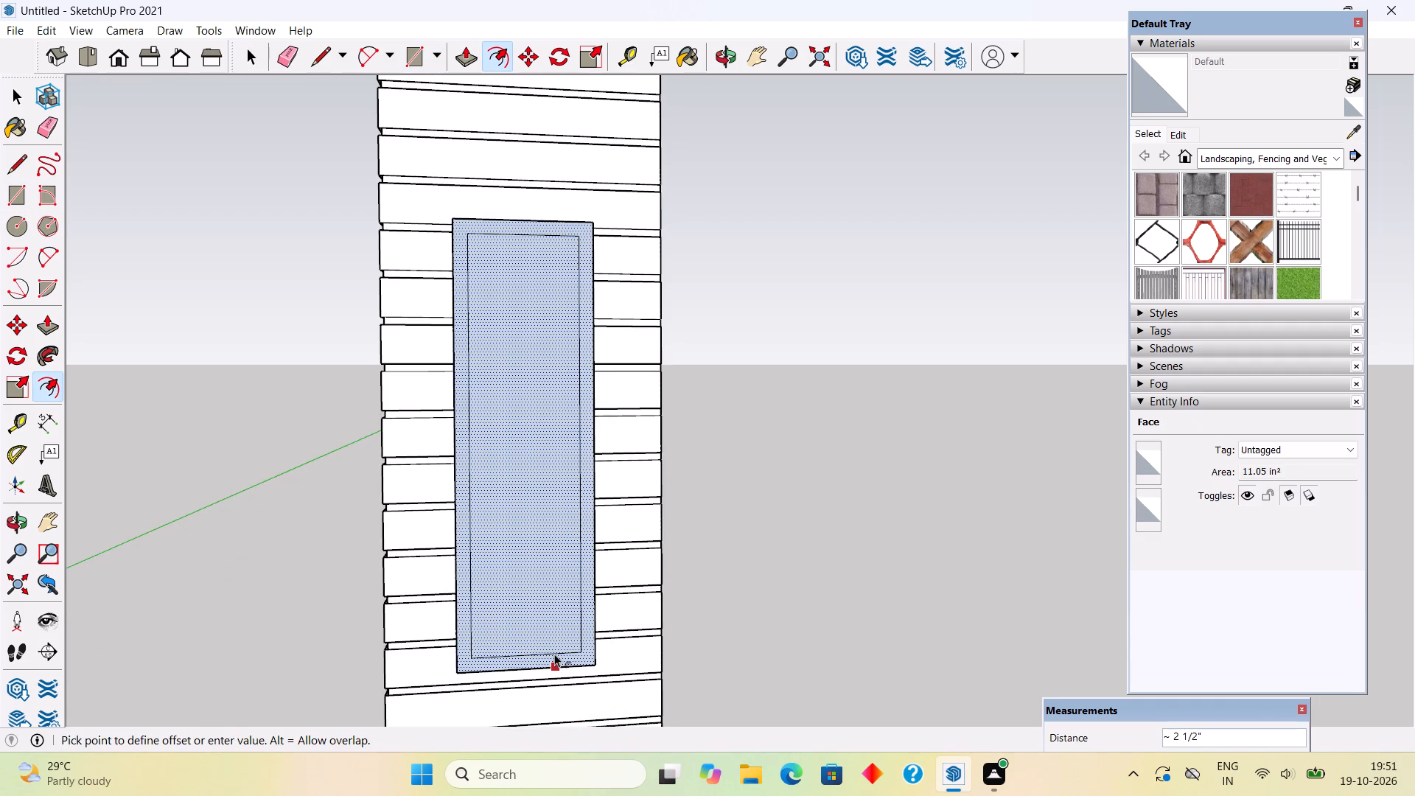
{"action": "type", "text": "2\""}
{"action": "key", "text": "Return"}
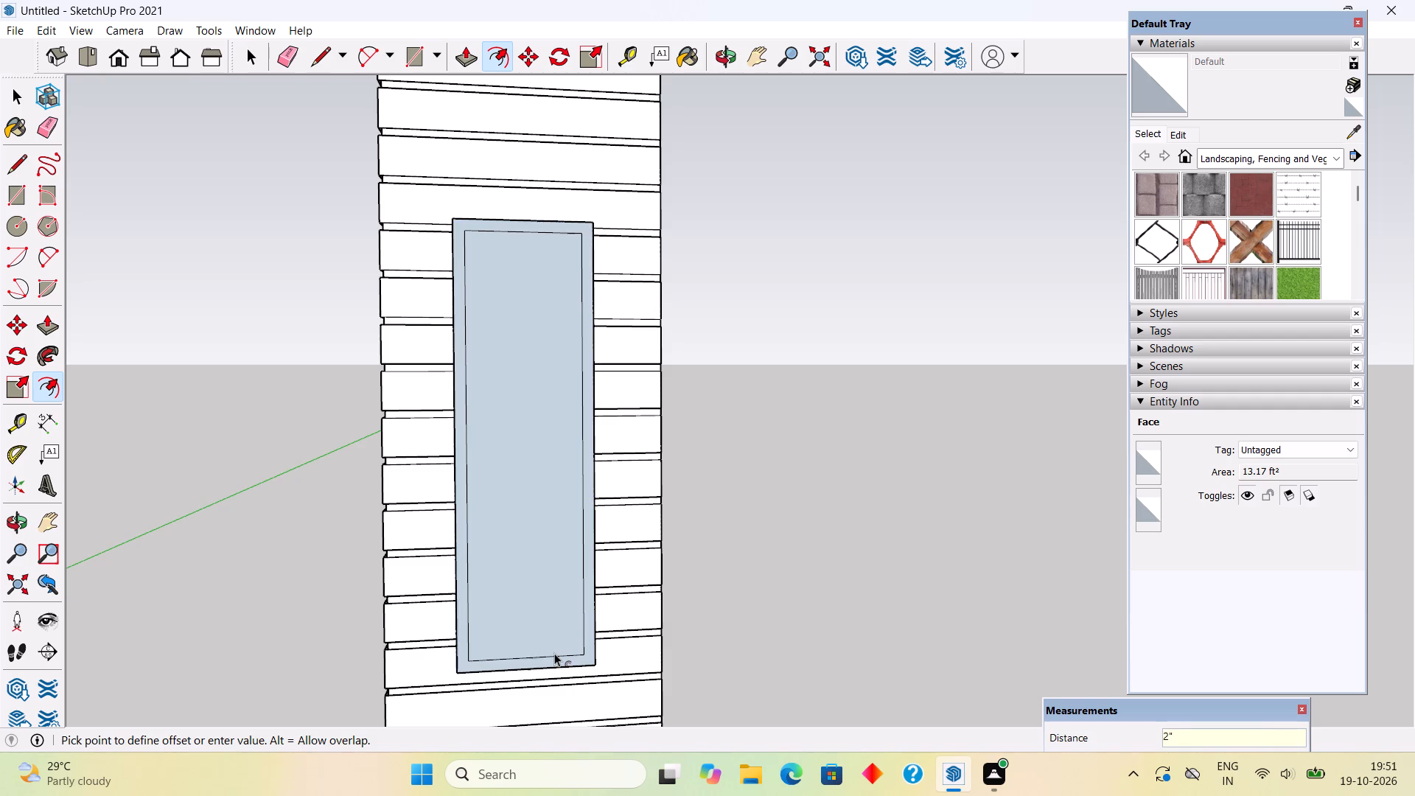
{"action": "key", "text": "space"}
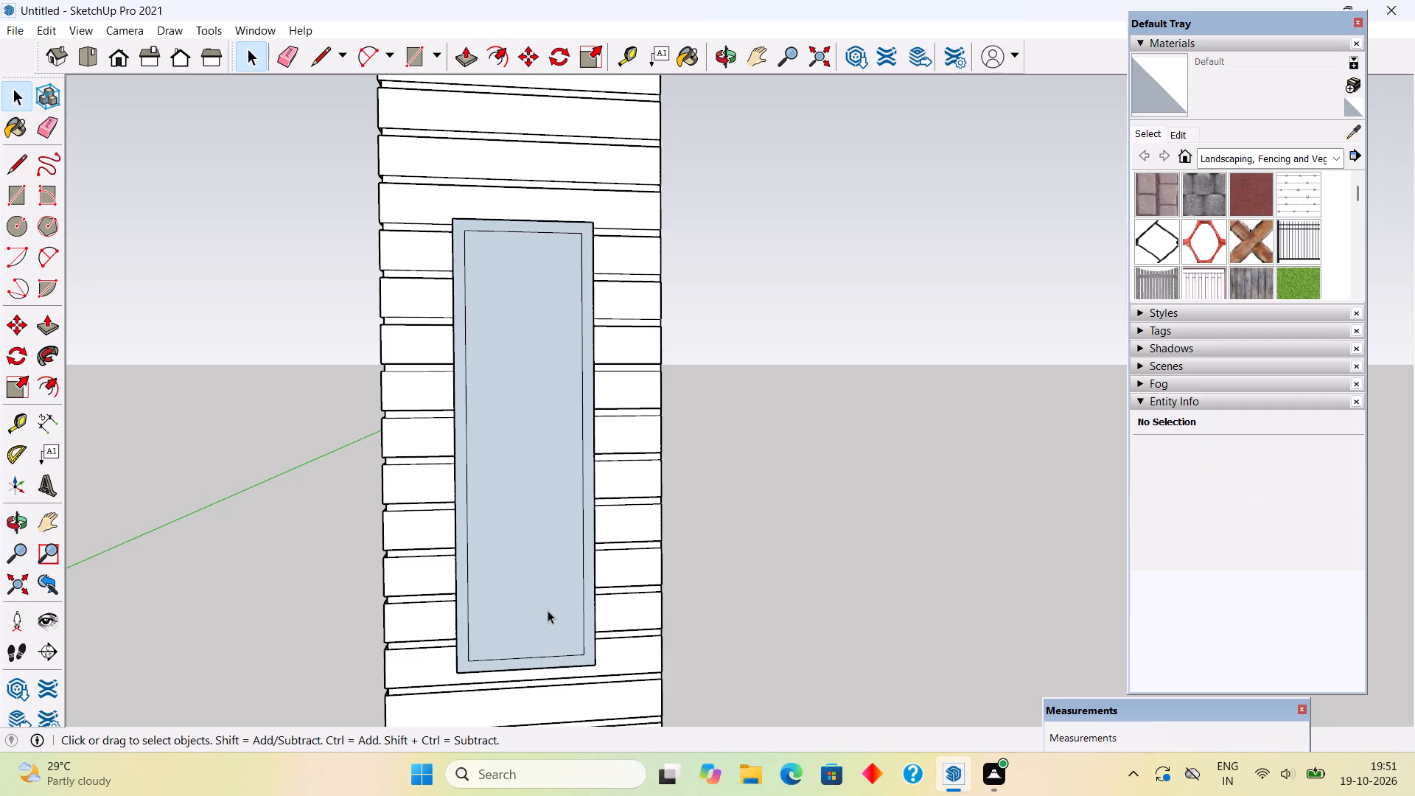
{"action": "left_click", "coordinate": [548, 610]}
{"action": "key", "text": "Delete"}
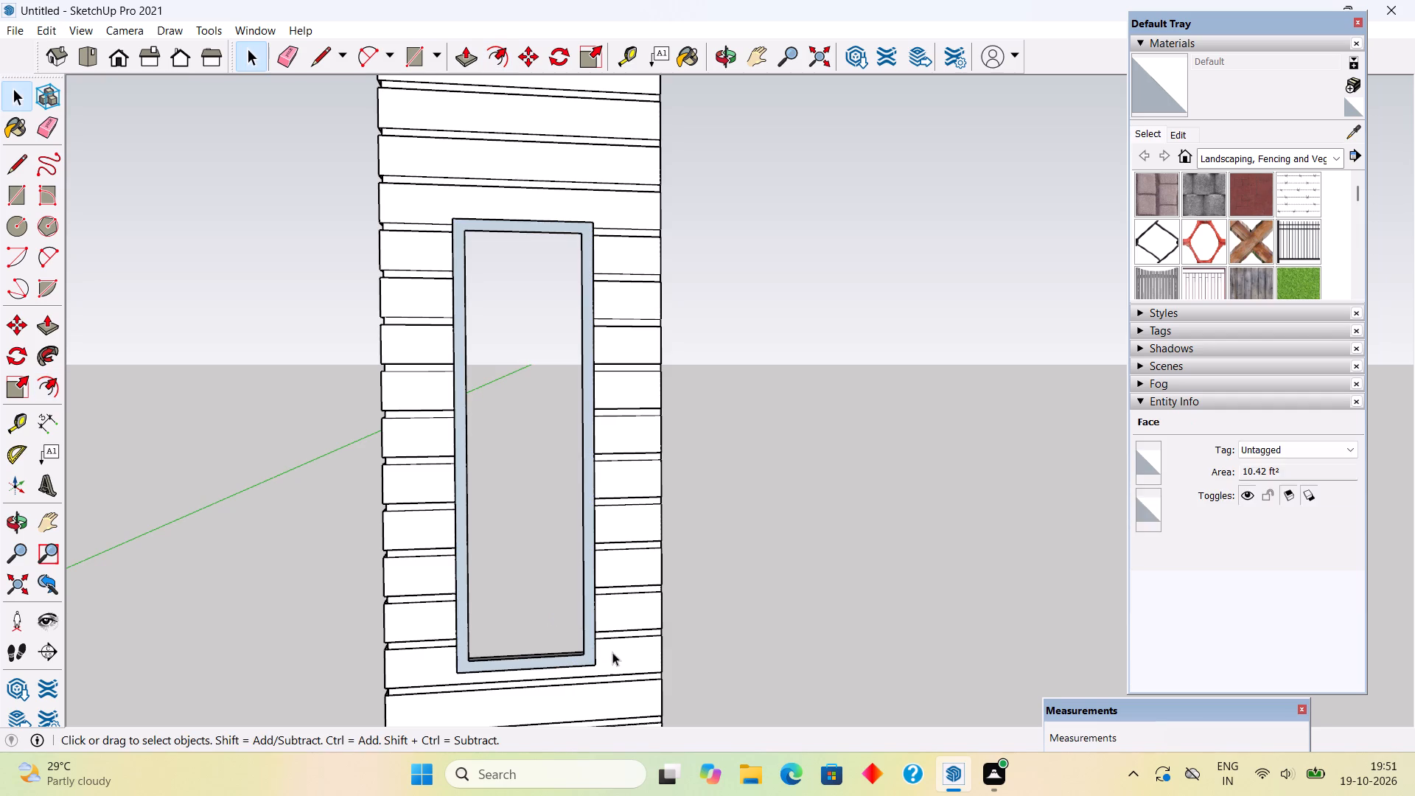
Extrude the window frame profile 9" outward from the wall.
{"action": "left_click", "coordinate": [587, 653]}
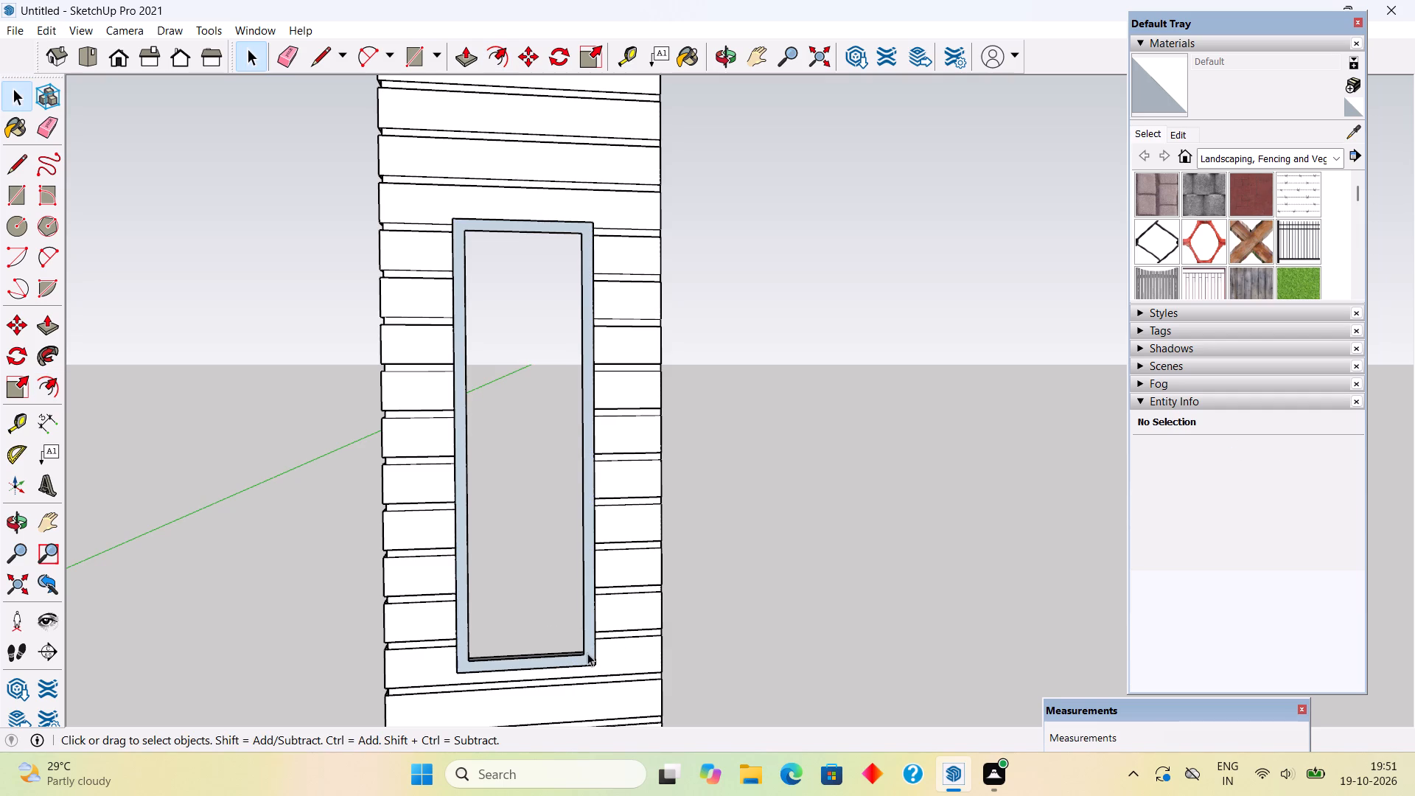
{"action": "key", "text": "p"}
{"action": "left_click", "coordinate": [587, 653]}
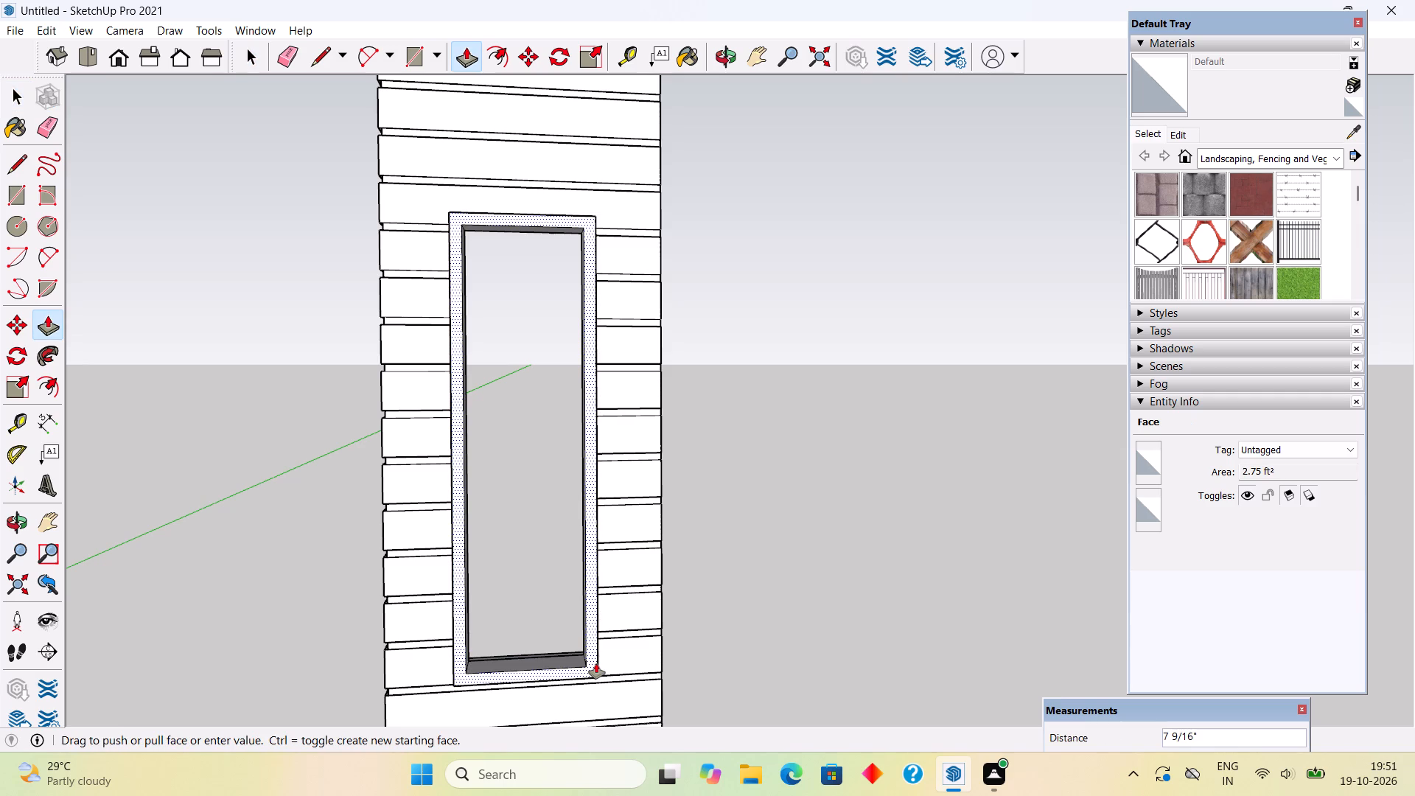
{"action": "type", "text": "9\""}
{"action": "key", "text": "Return"}
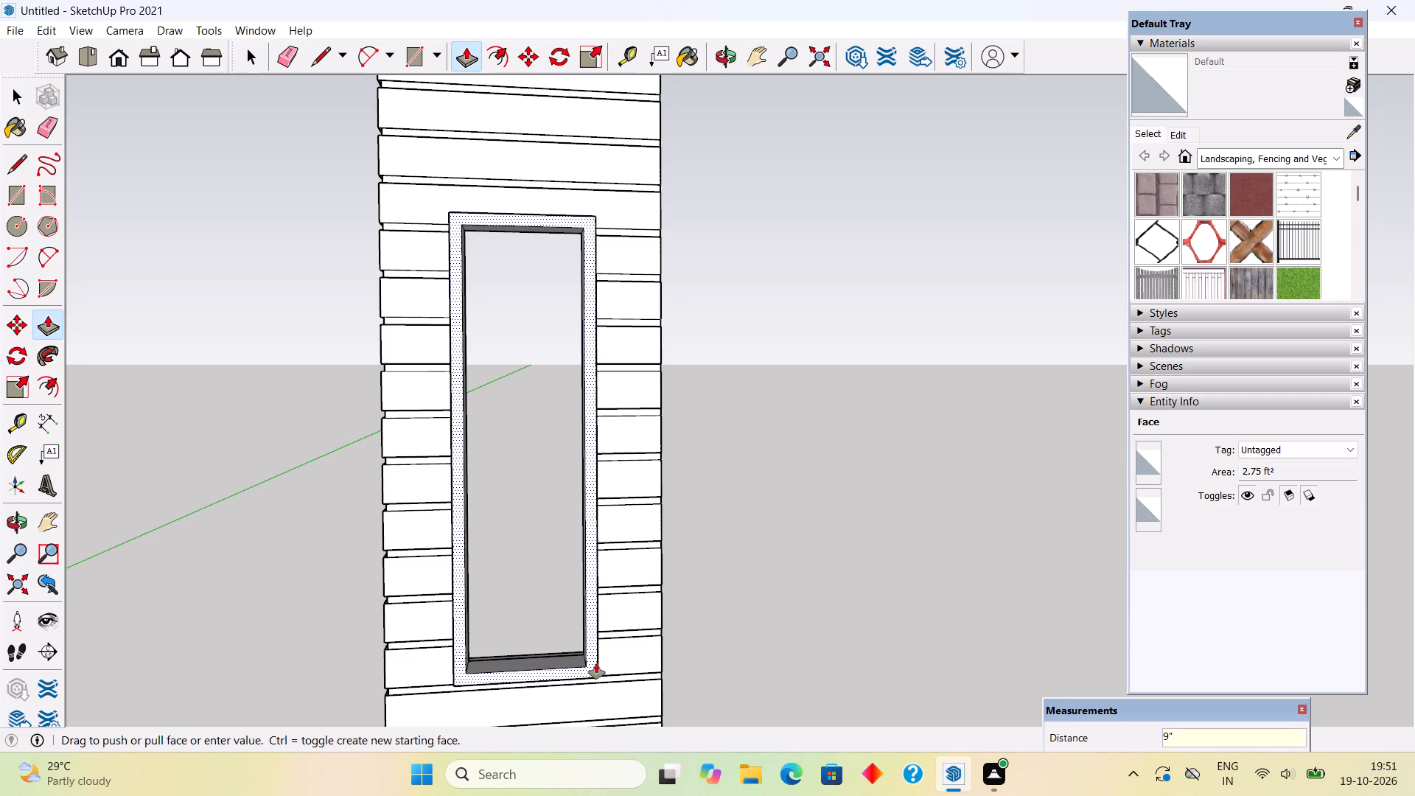
{"action": "key", "text": "space"}
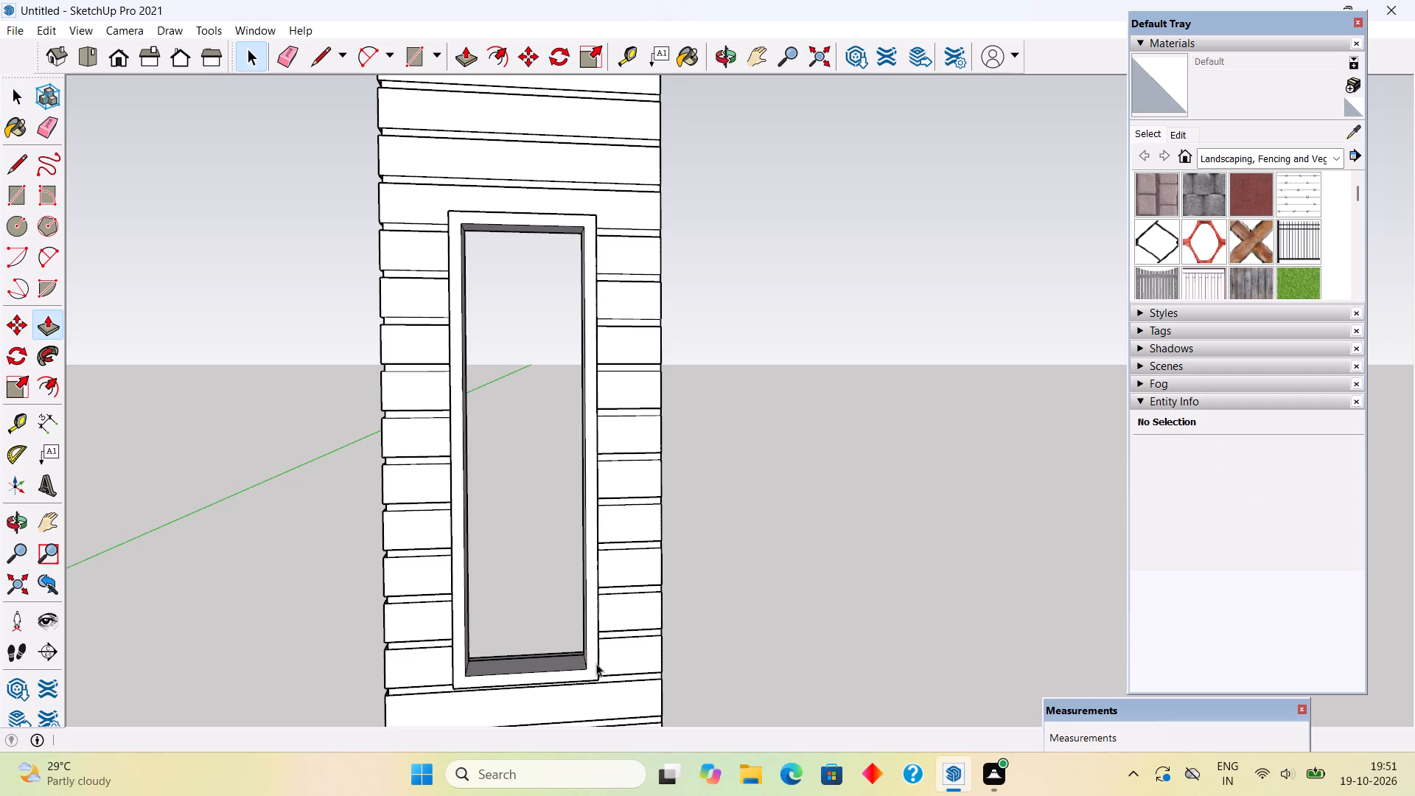
Make the whole extruded window frame a group.
{"action": "triple_click", "coordinate": [596, 663]}
{"action": "right_click", "coordinate": [596, 663]}
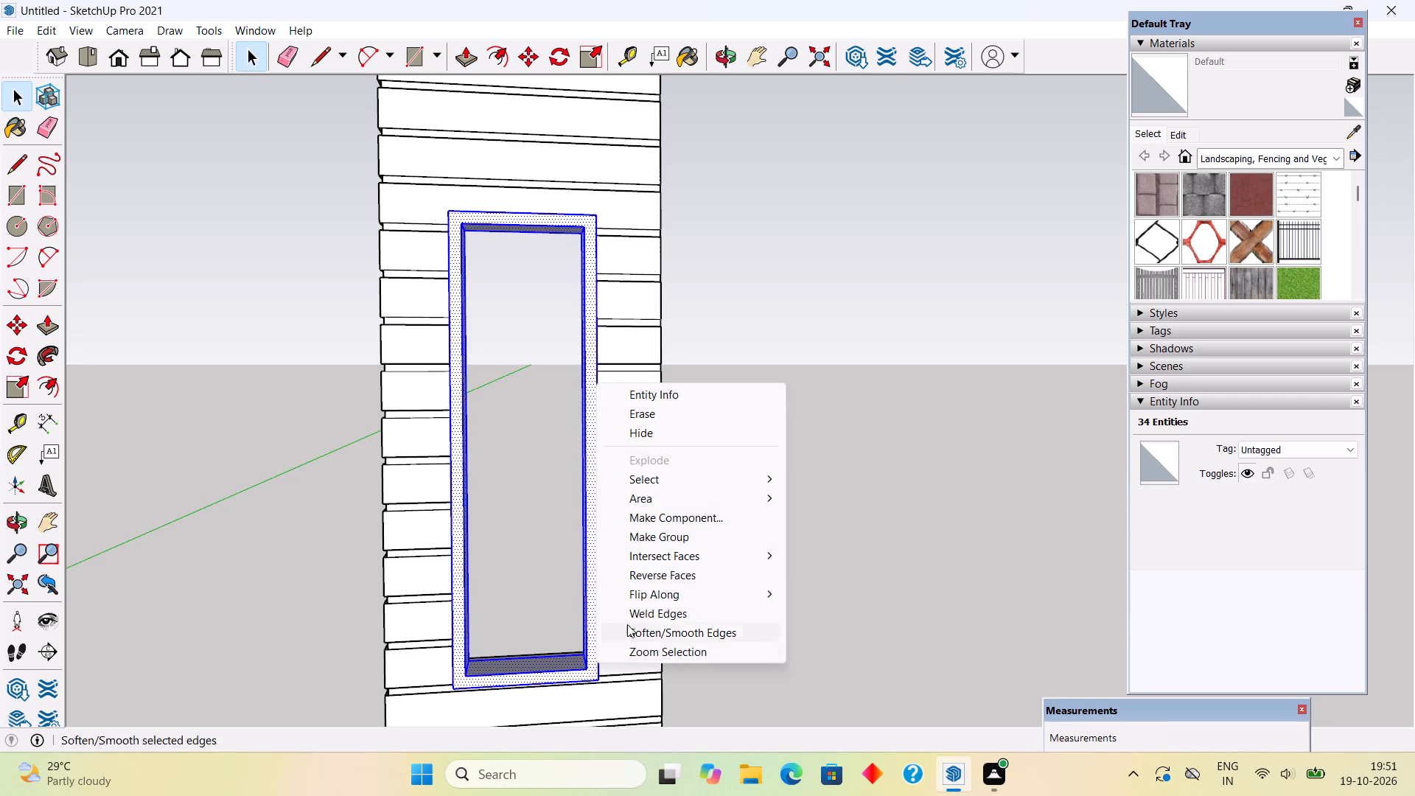
{"action": "left_click", "coordinate": [688, 534]}
{"action": "left_click", "coordinate": [706, 499]}
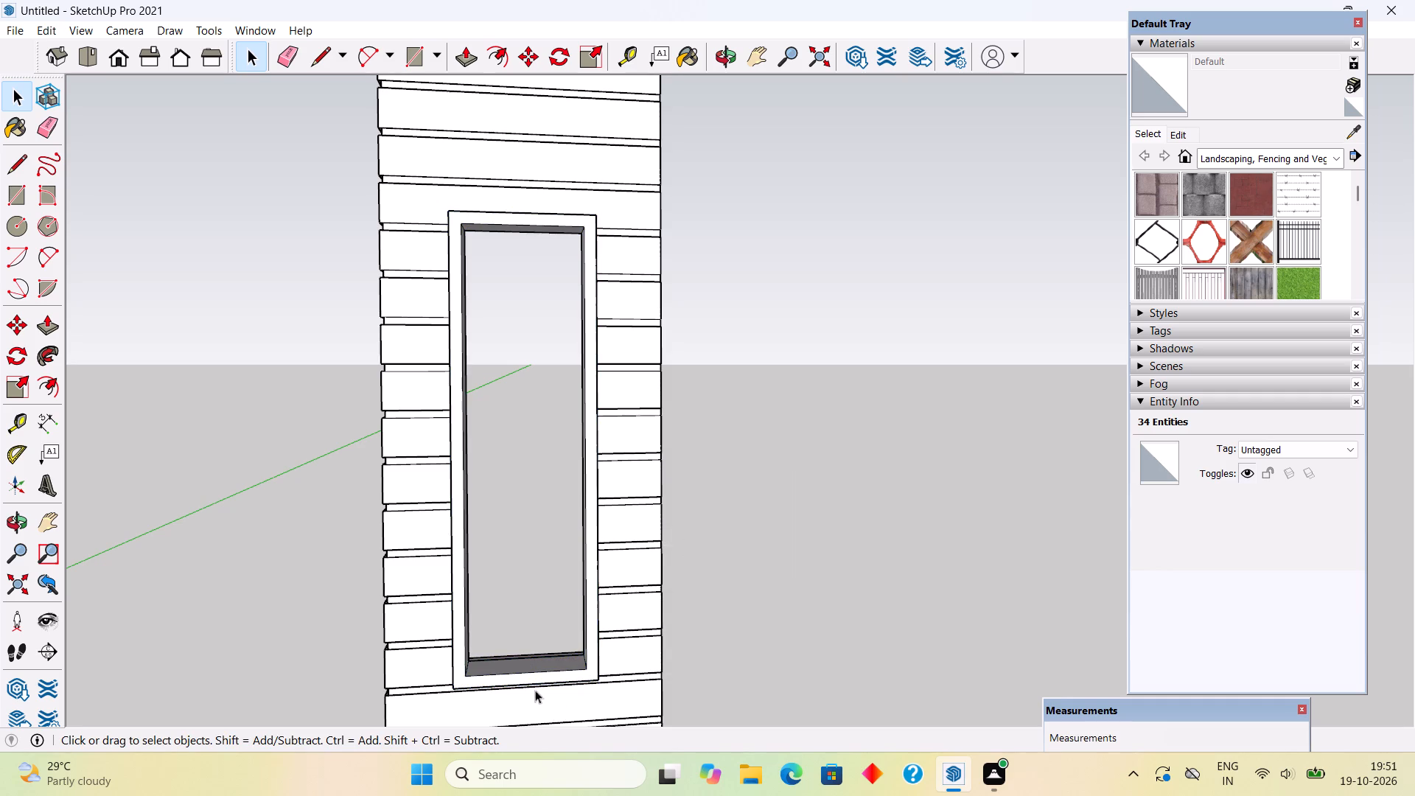
Move the window frame group 9" back into the opening so its front face lies flush with the wall face.
{"action": "middle_click_drag", "start_coordinate": [653, 549], "coordinate": [774, 481]}
{"action": "scroll", "coordinate": [755, 486], "scroll_direction": "down", "scroll_amount": 6}
{"action": "middle_click_drag", "start_coordinate": [620, 510], "coordinate": [615, 565]}
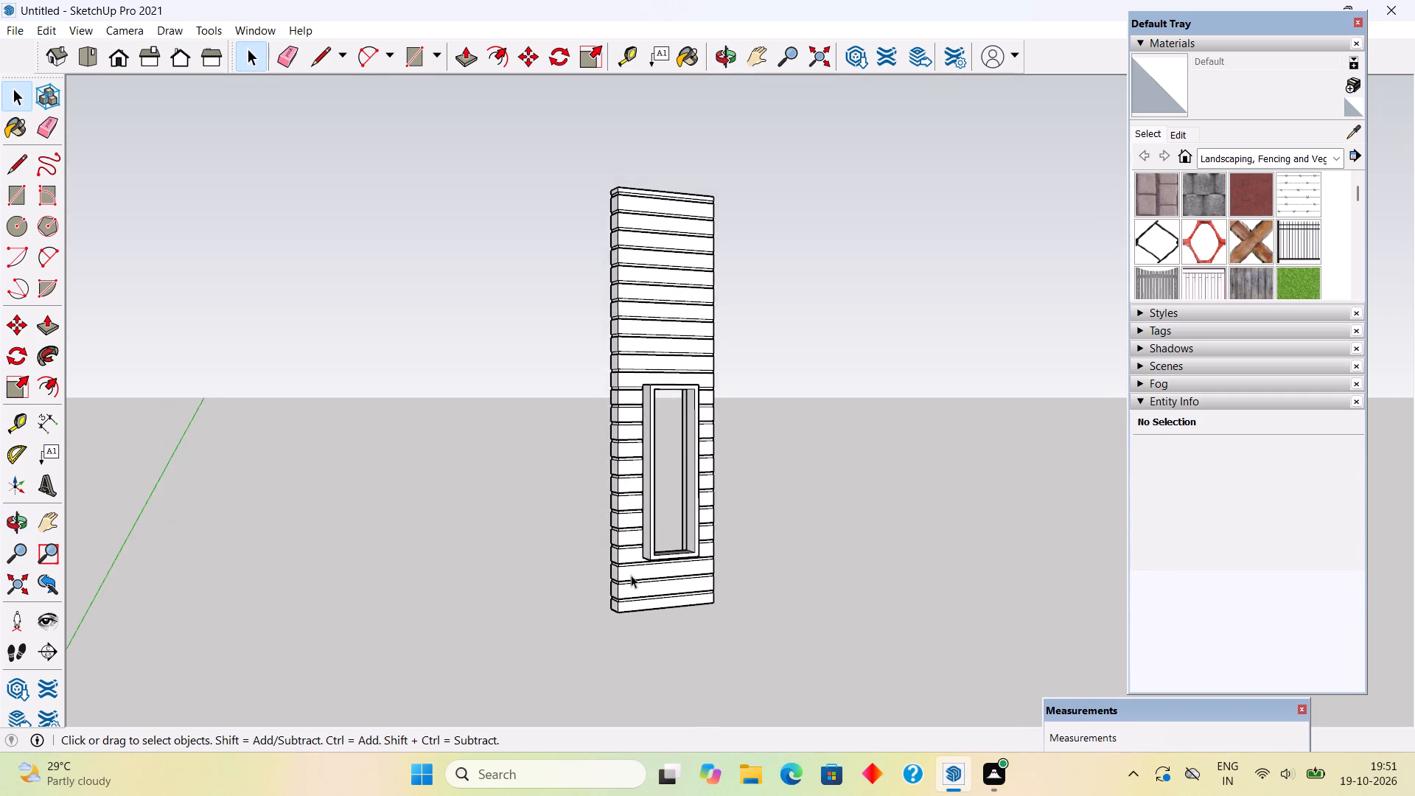
{"action": "scroll", "coordinate": [632, 575], "scroll_direction": "up", "scroll_amount": 16}
{"action": "left_click", "coordinate": [726, 474]}
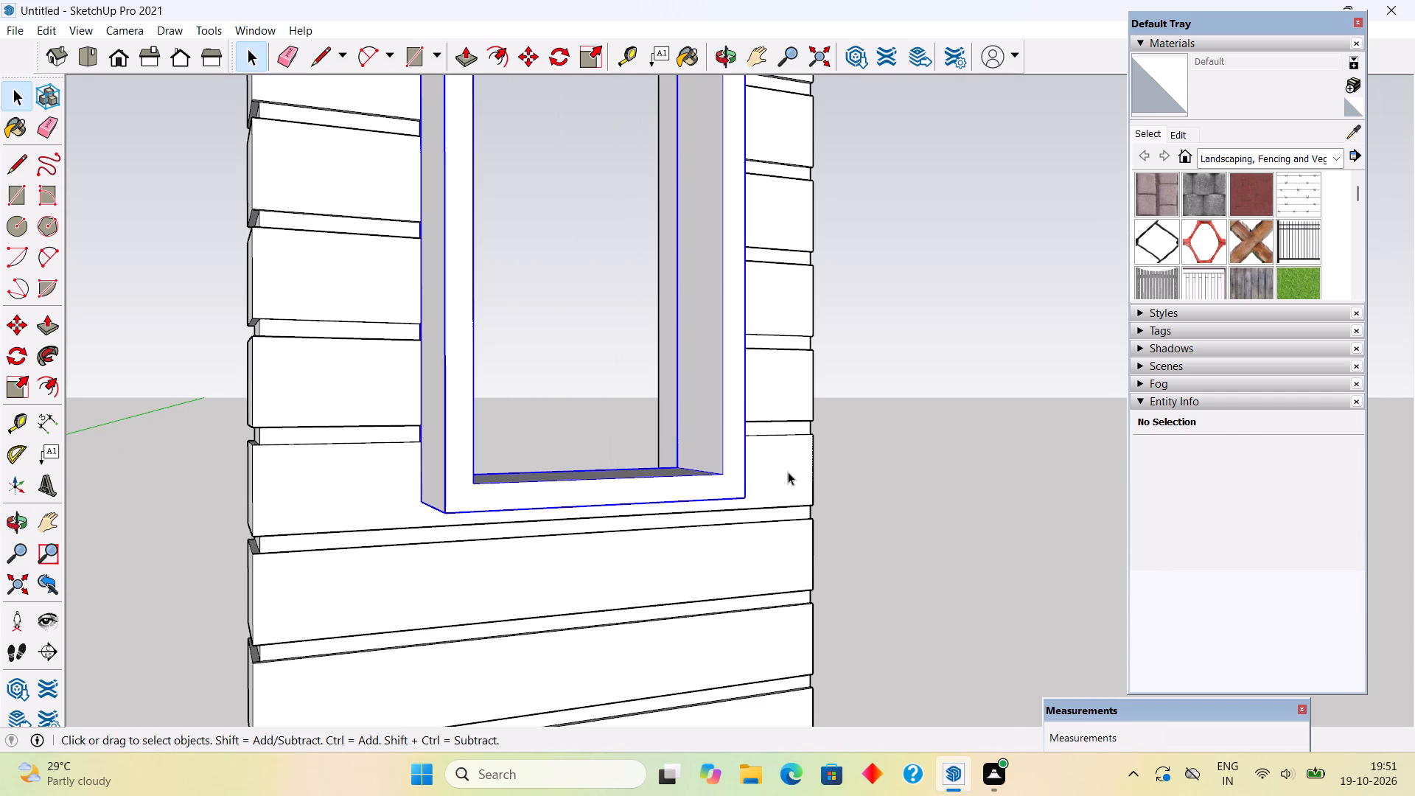
{"action": "middle_click_drag", "start_coordinate": [773, 472], "coordinate": [608, 450]}
{"action": "middle_click_drag", "start_coordinate": [621, 460], "coordinate": [490, 442]}
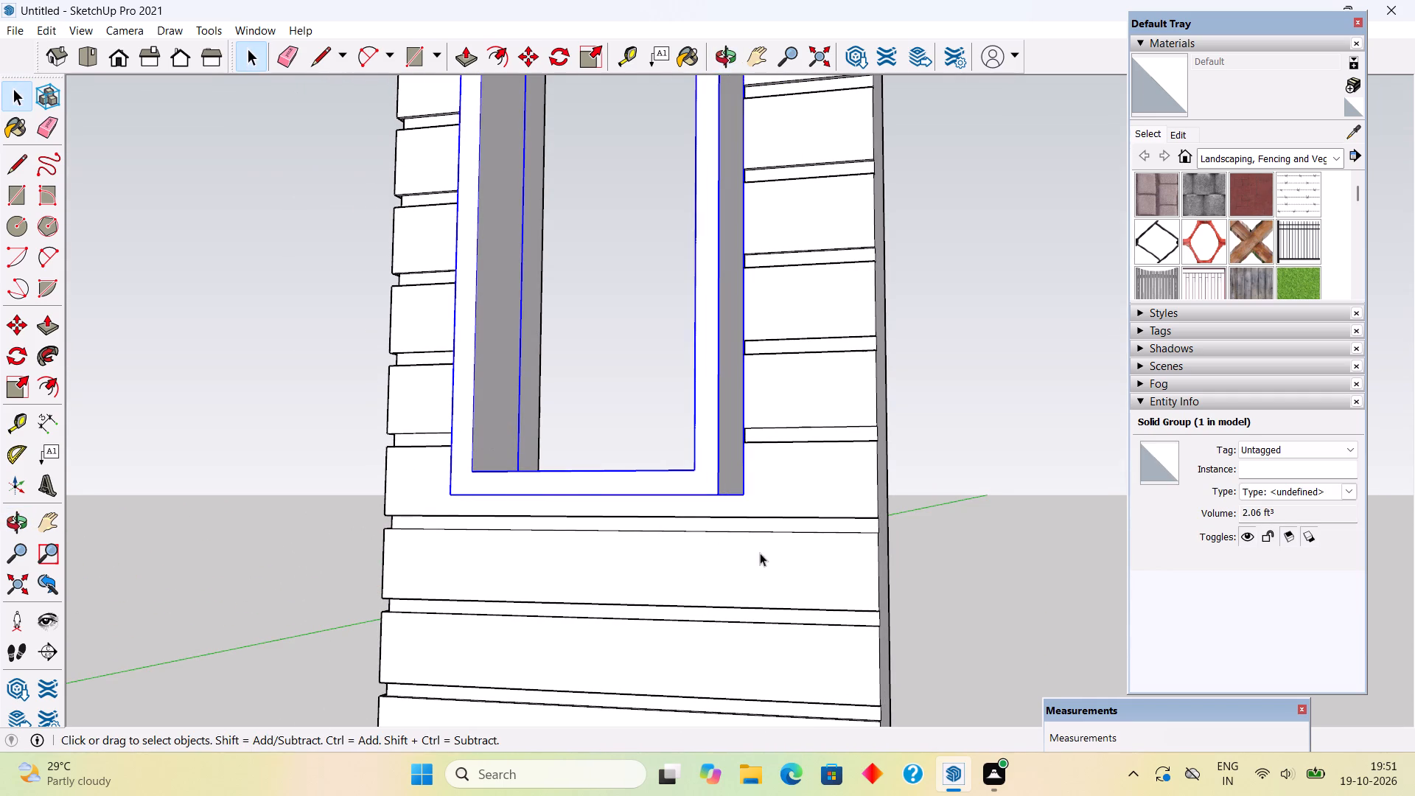
{"action": "key", "text": "m"}
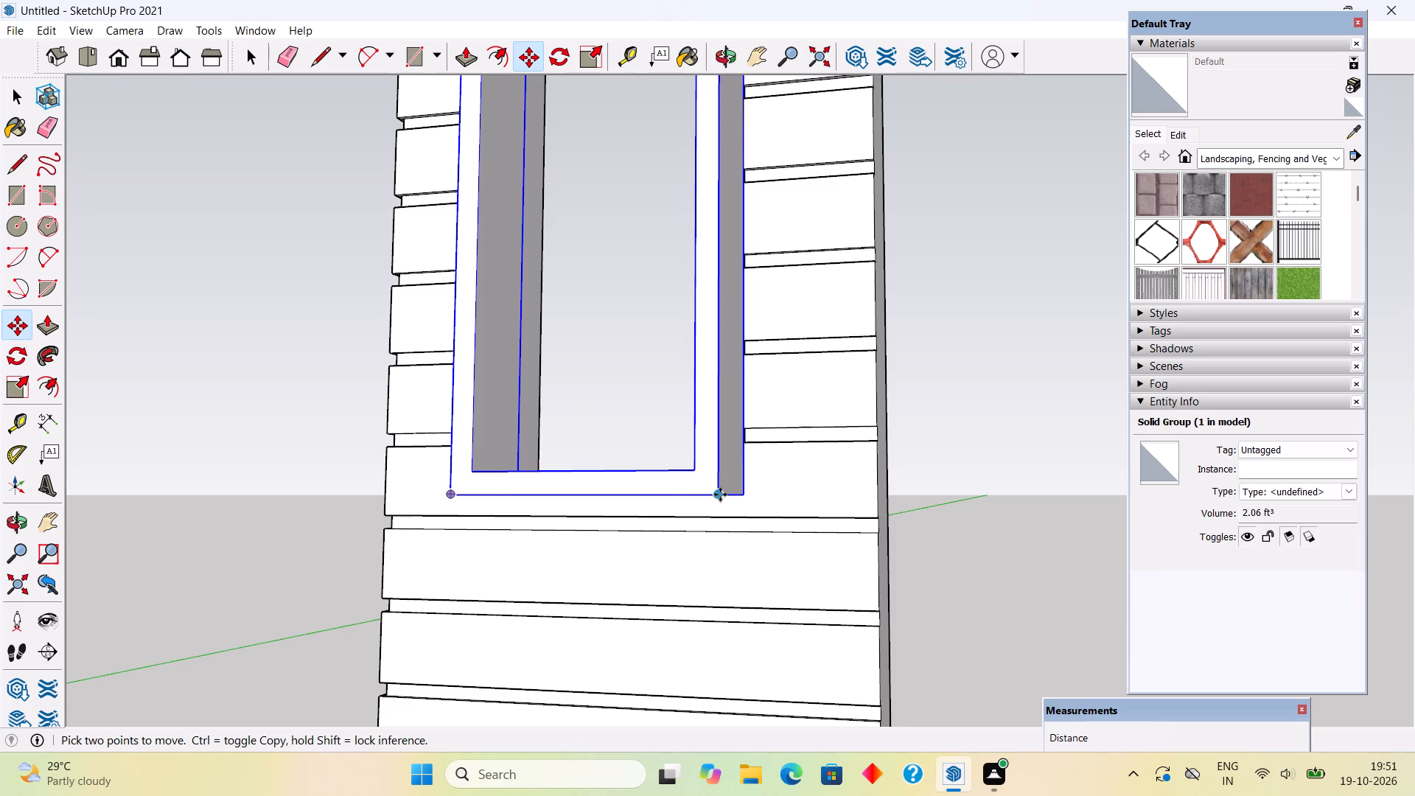
{"action": "left_click", "coordinate": [720, 495]}
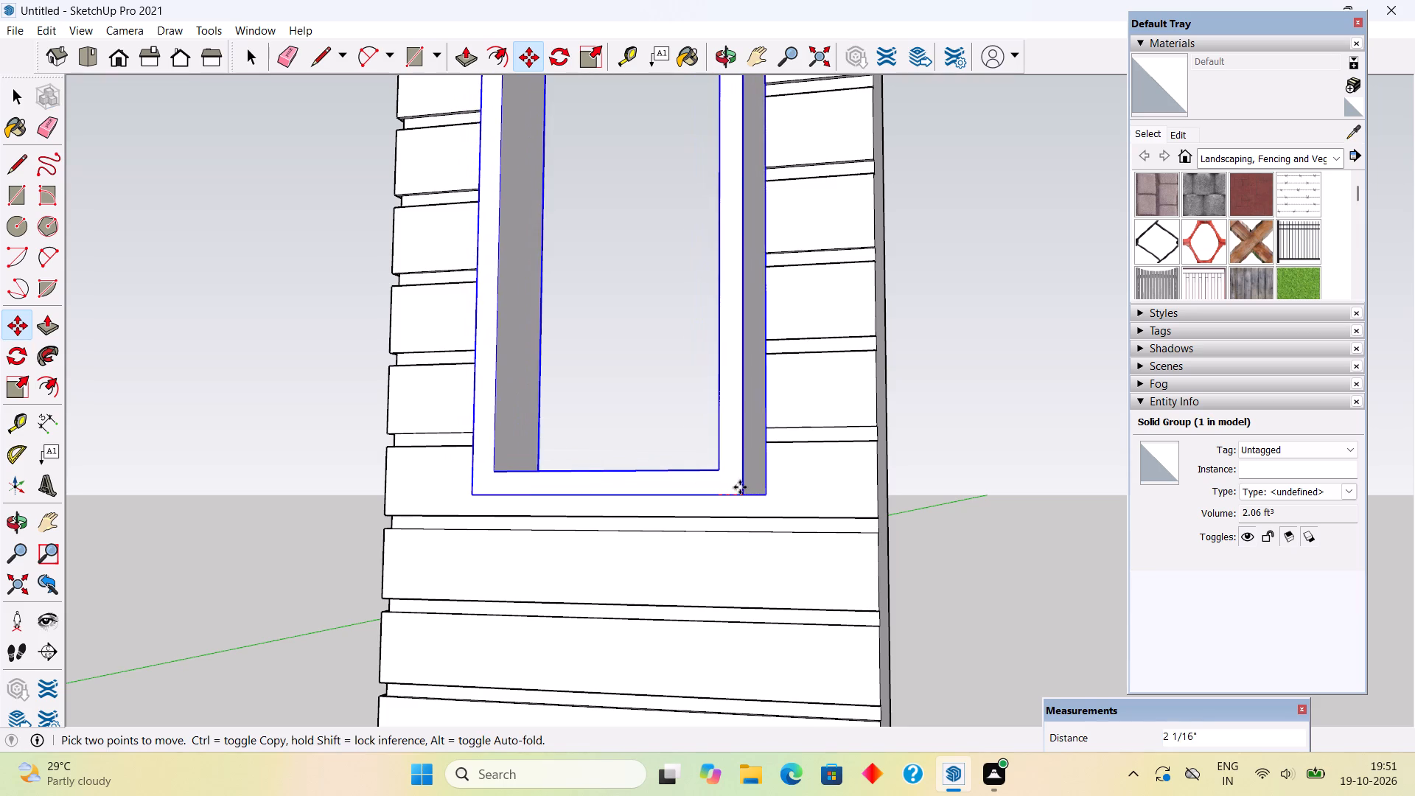
{"action": "middle_click_drag", "start_coordinate": [732, 483], "coordinate": [1143, 573]}
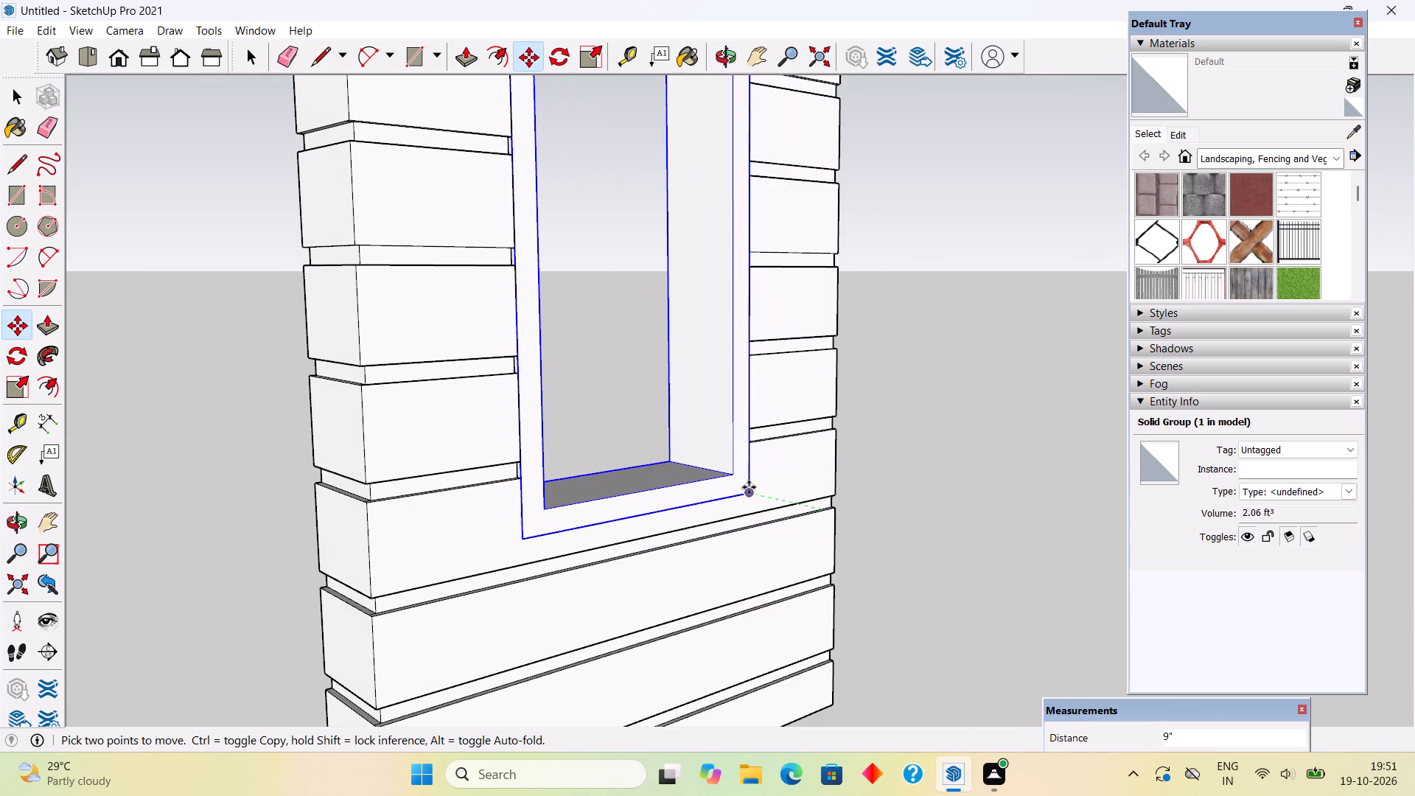
{"action": "left_click", "coordinate": [747, 488]}
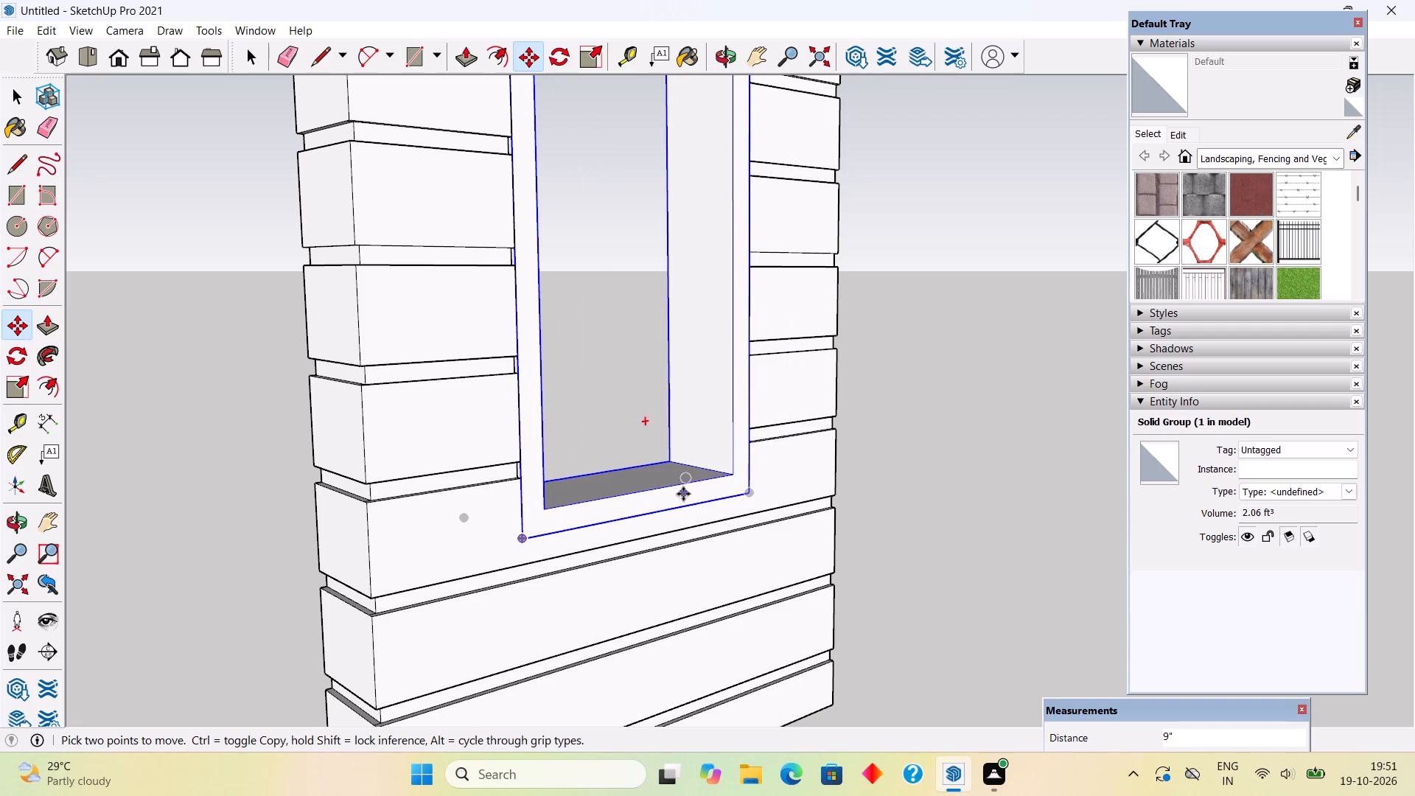
Inside the window frame group, push/pull the frame's front face 1" outward from the wall.
{"action": "scroll", "coordinate": [678, 495], "scroll_direction": "down", "scroll_amount": 4}
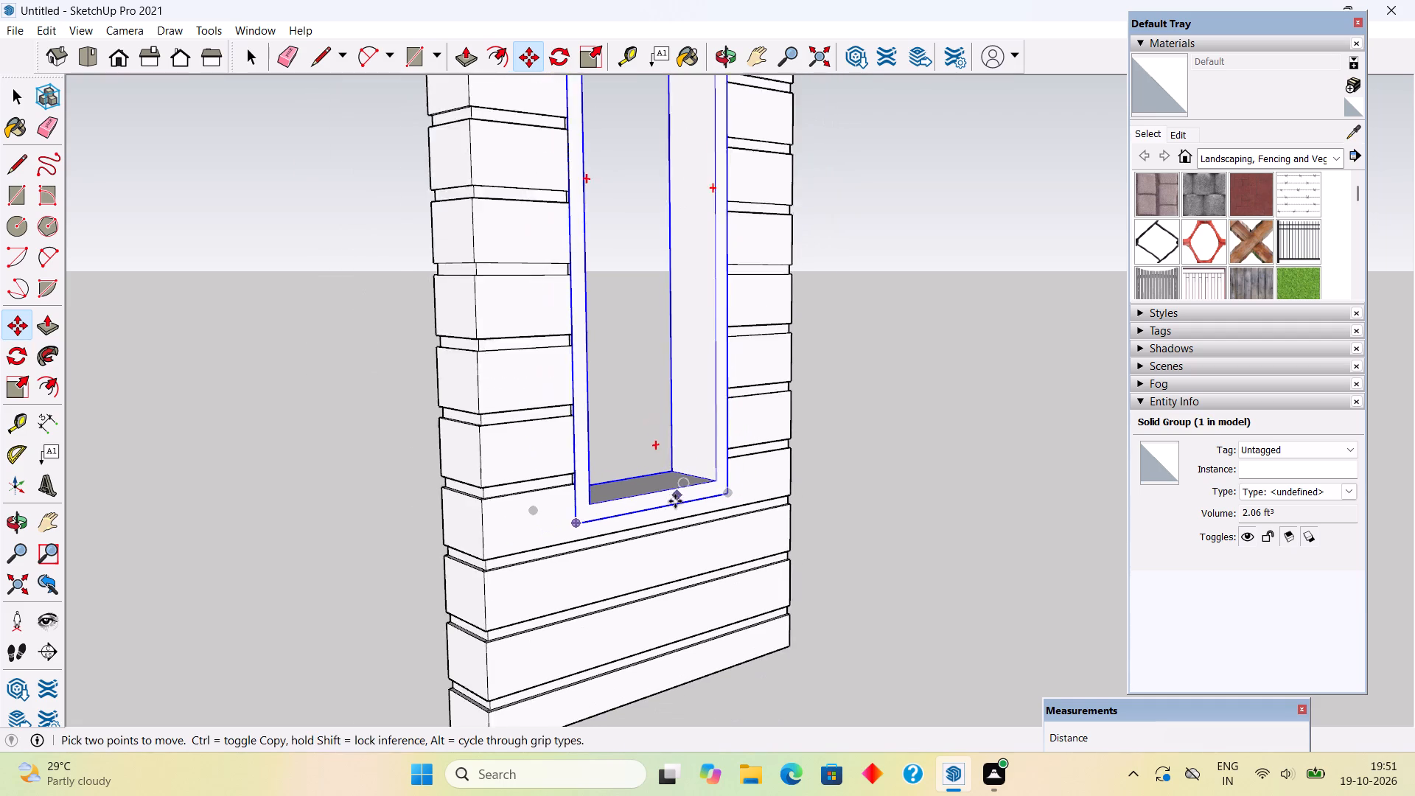
{"action": "scroll", "coordinate": [674, 508], "scroll_direction": "down", "scroll_amount": 3}
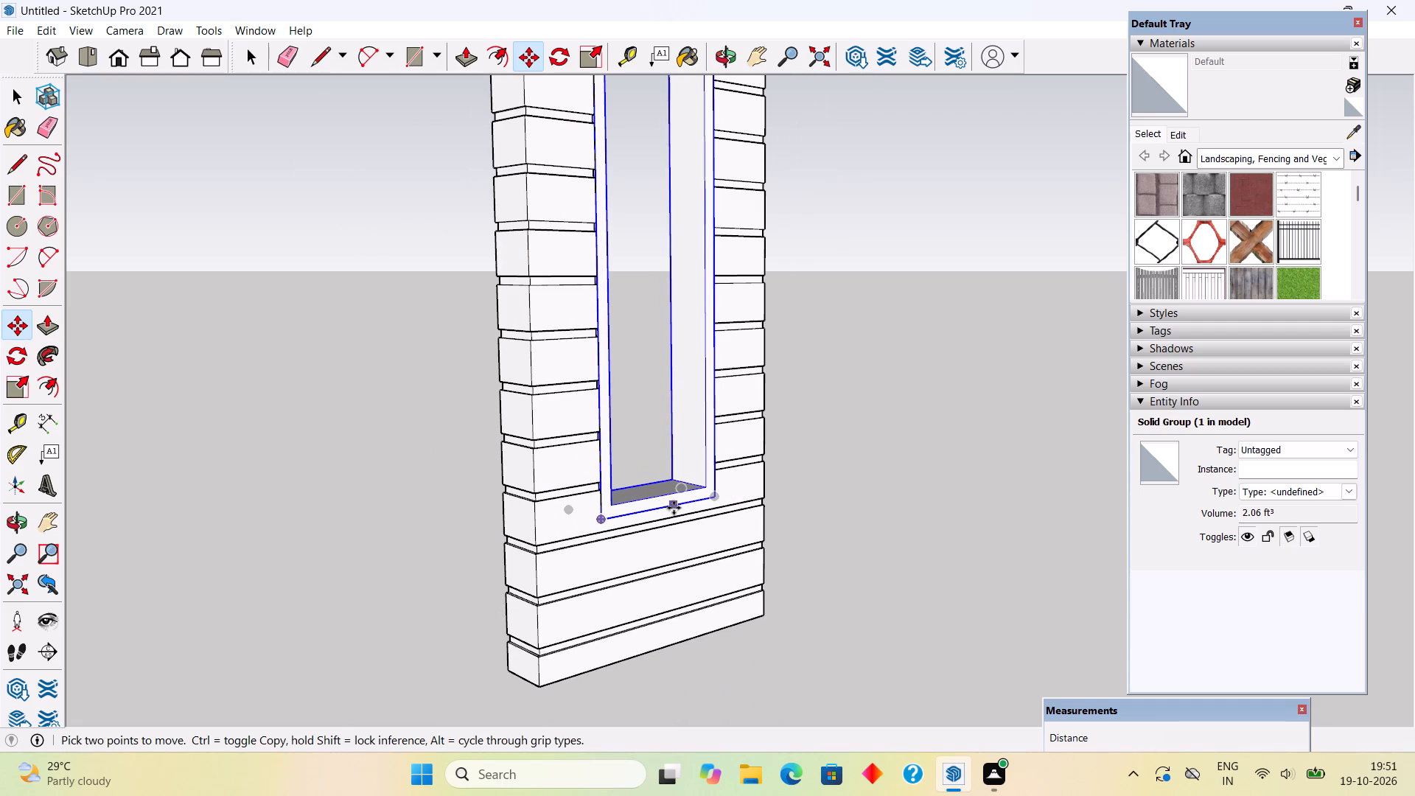
{"action": "middle_click_drag", "start_coordinate": [670, 512], "coordinate": [594, 406]}
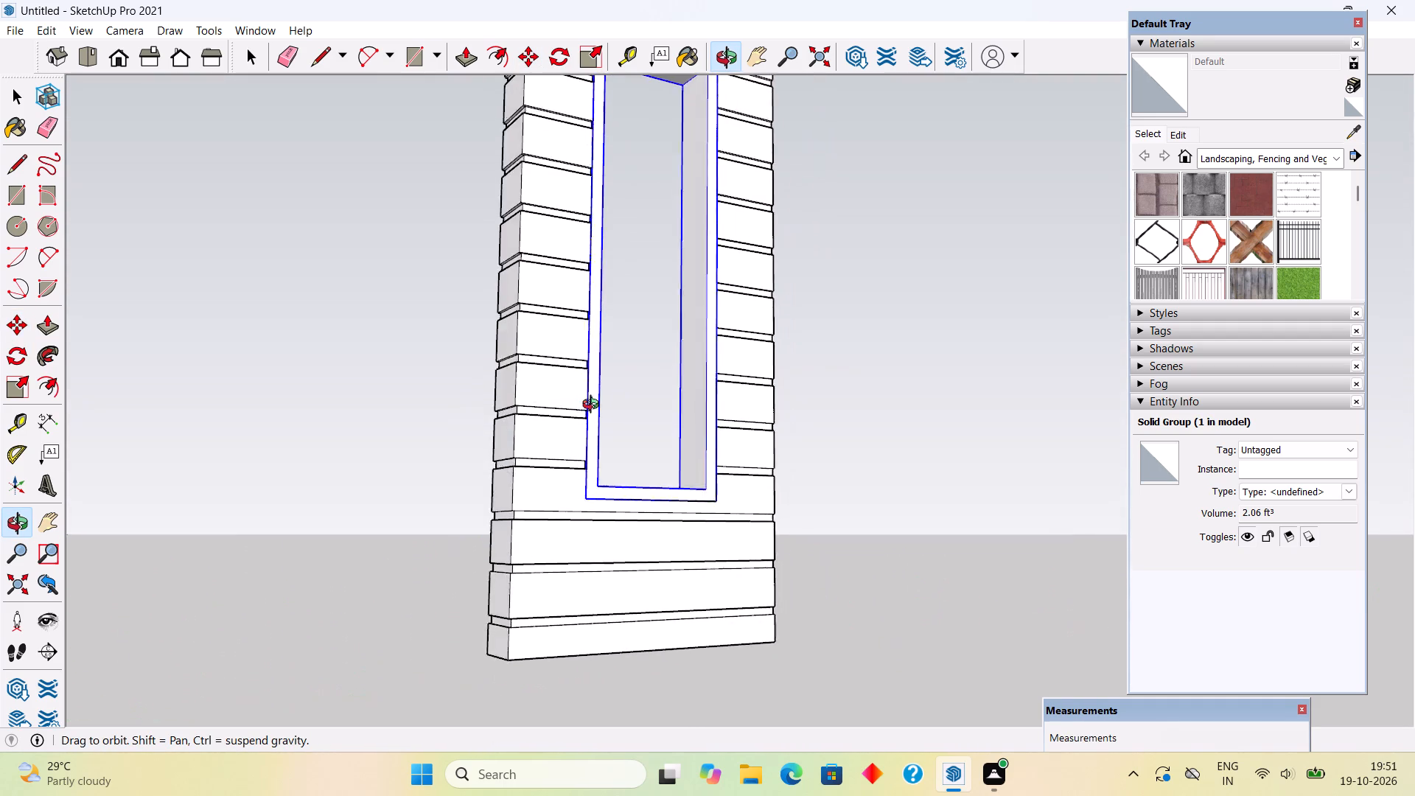
{"action": "middle_click_drag", "start_coordinate": [594, 406], "coordinate": [590, 474]}
{"action": "scroll", "coordinate": [591, 474], "scroll_direction": "down", "scroll_amount": 4}
{"action": "middle_click_drag", "start_coordinate": [601, 432], "coordinate": [906, 460]}
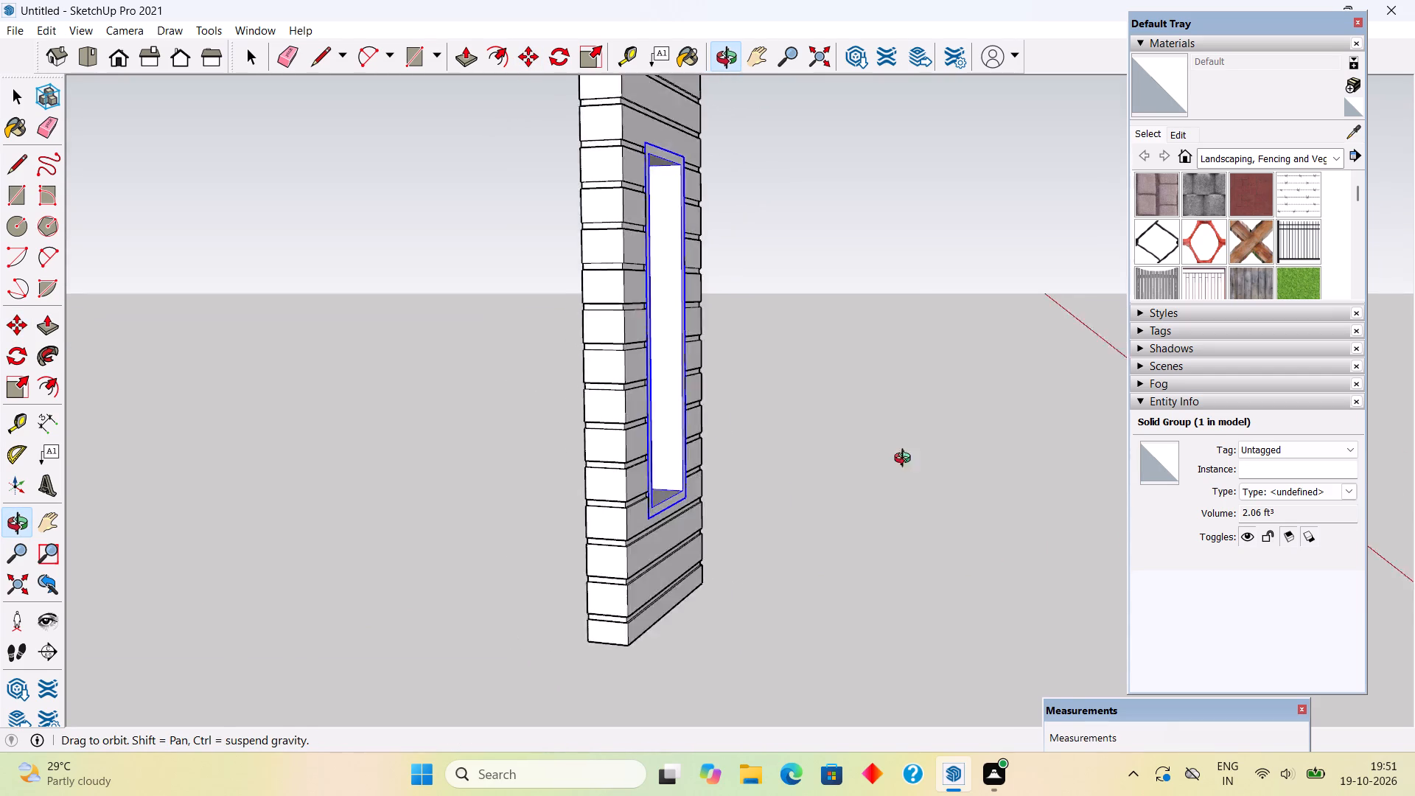
{"action": "middle_click_drag", "start_coordinate": [906, 460], "coordinate": [670, 579]}
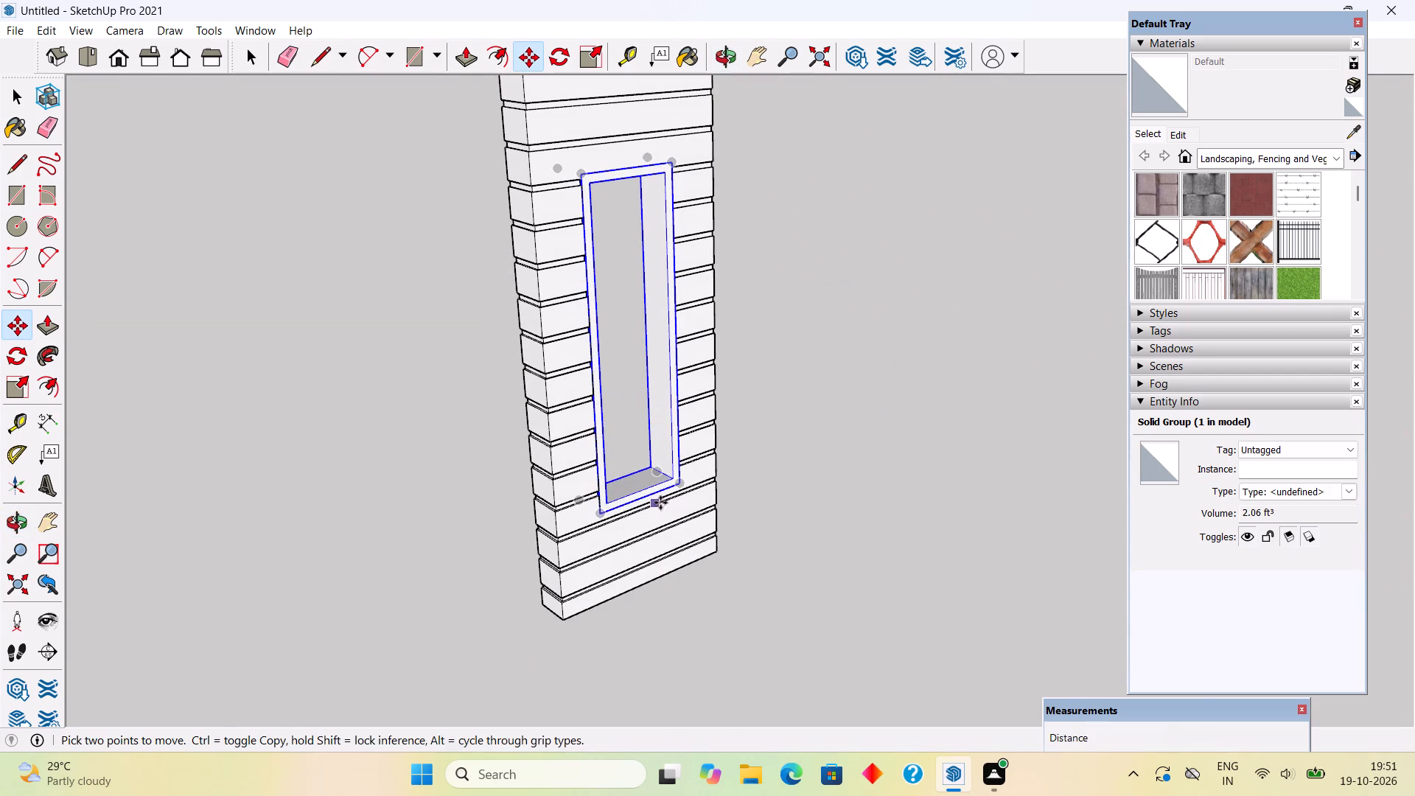
{"action": "key", "text": "space"}
{"action": "scroll", "coordinate": [676, 475], "scroll_direction": "up", "scroll_amount": 6}
{"action": "triple_click", "coordinate": [677, 473]}
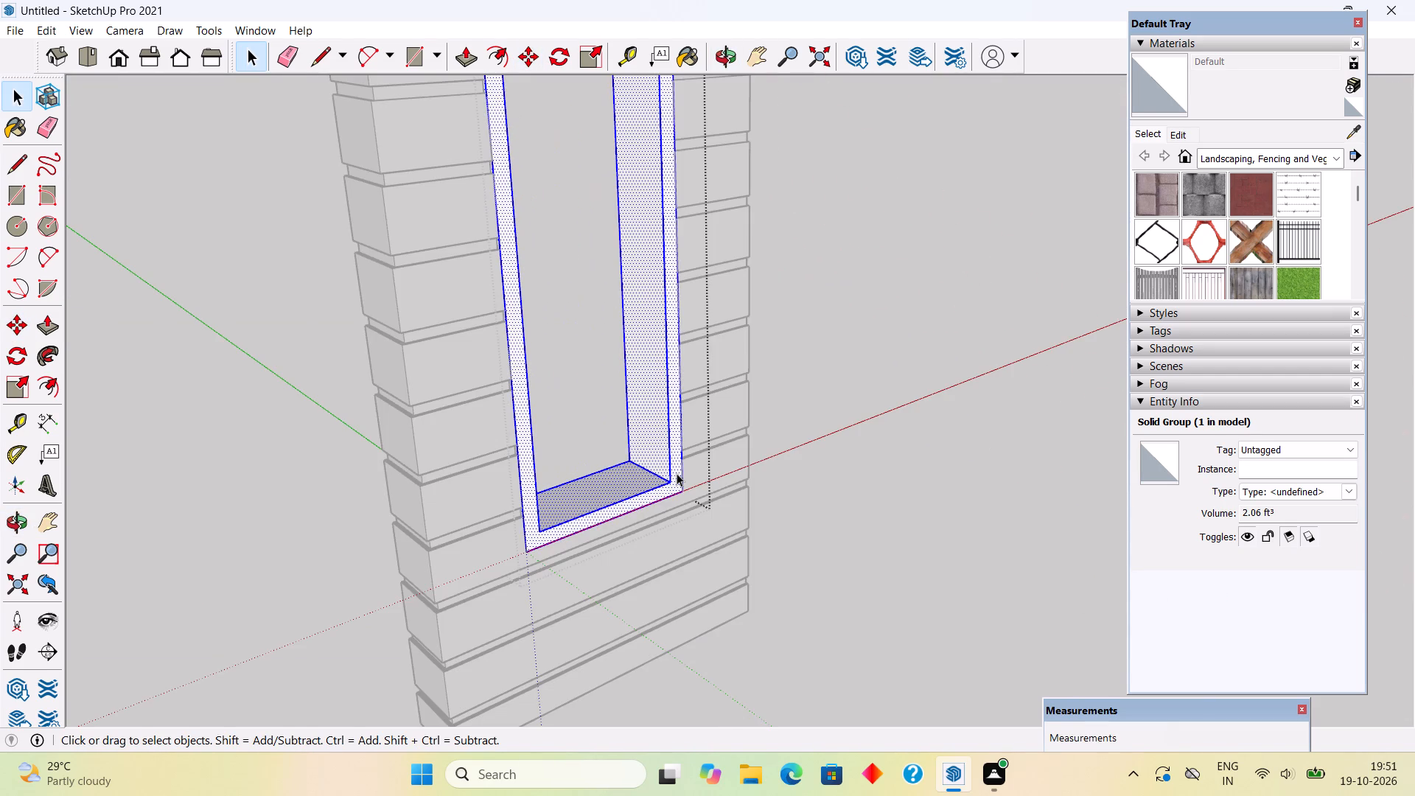
{"action": "key", "text": "p"}
{"action": "left_click", "coordinate": [677, 471]}
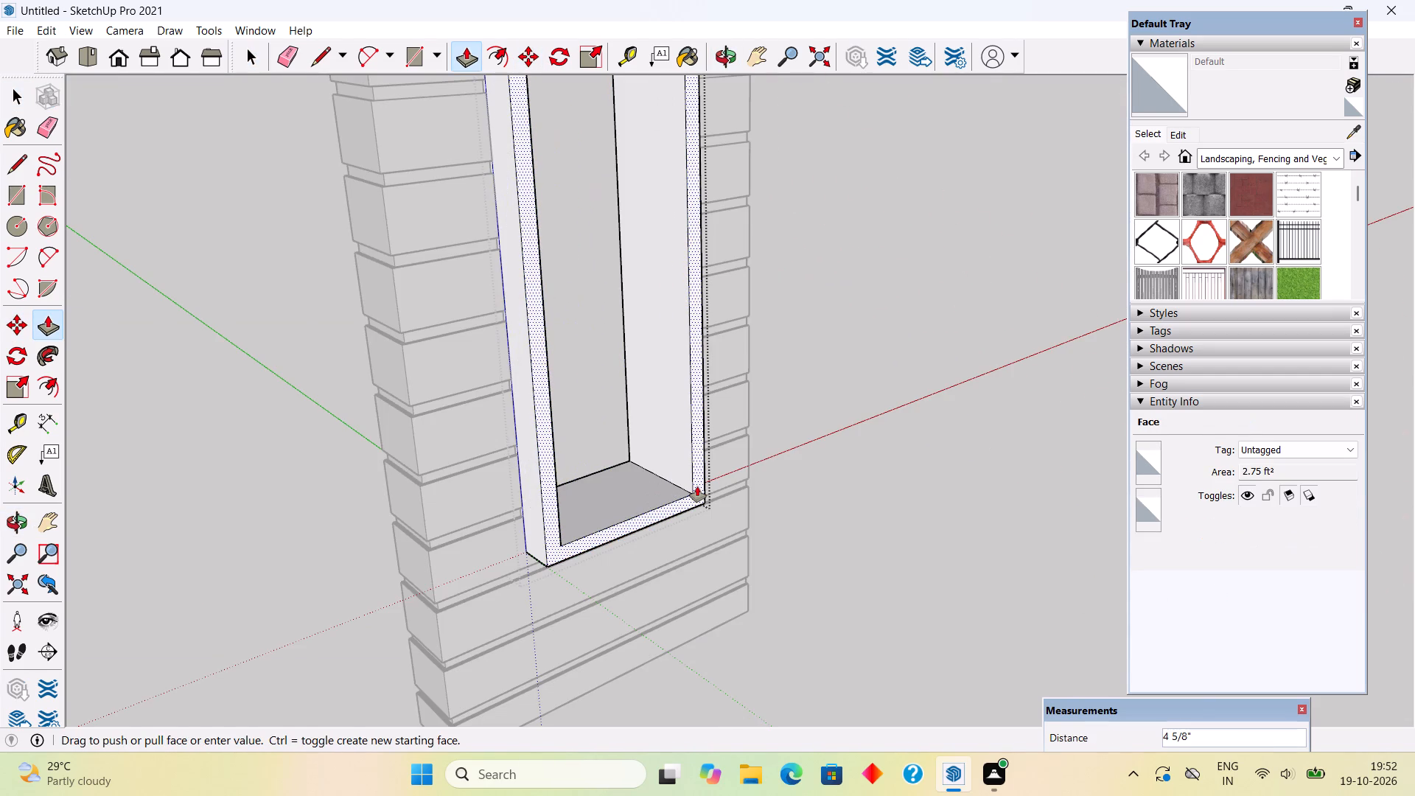
{"action": "type", "text": "1\""}
{"action": "key", "text": "Return"}
{"action": "key", "text": "space"}
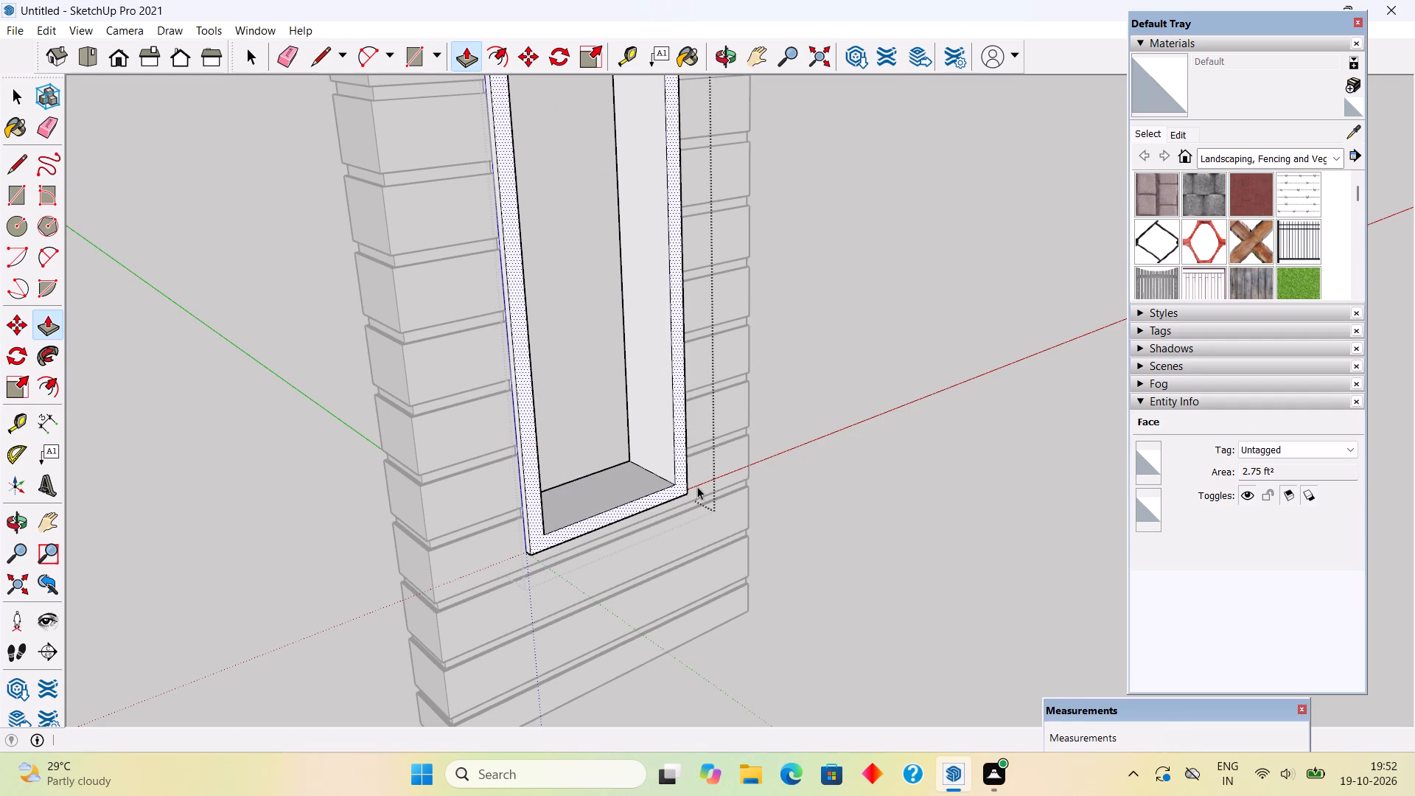
{"action": "left_click", "coordinate": [878, 549]}
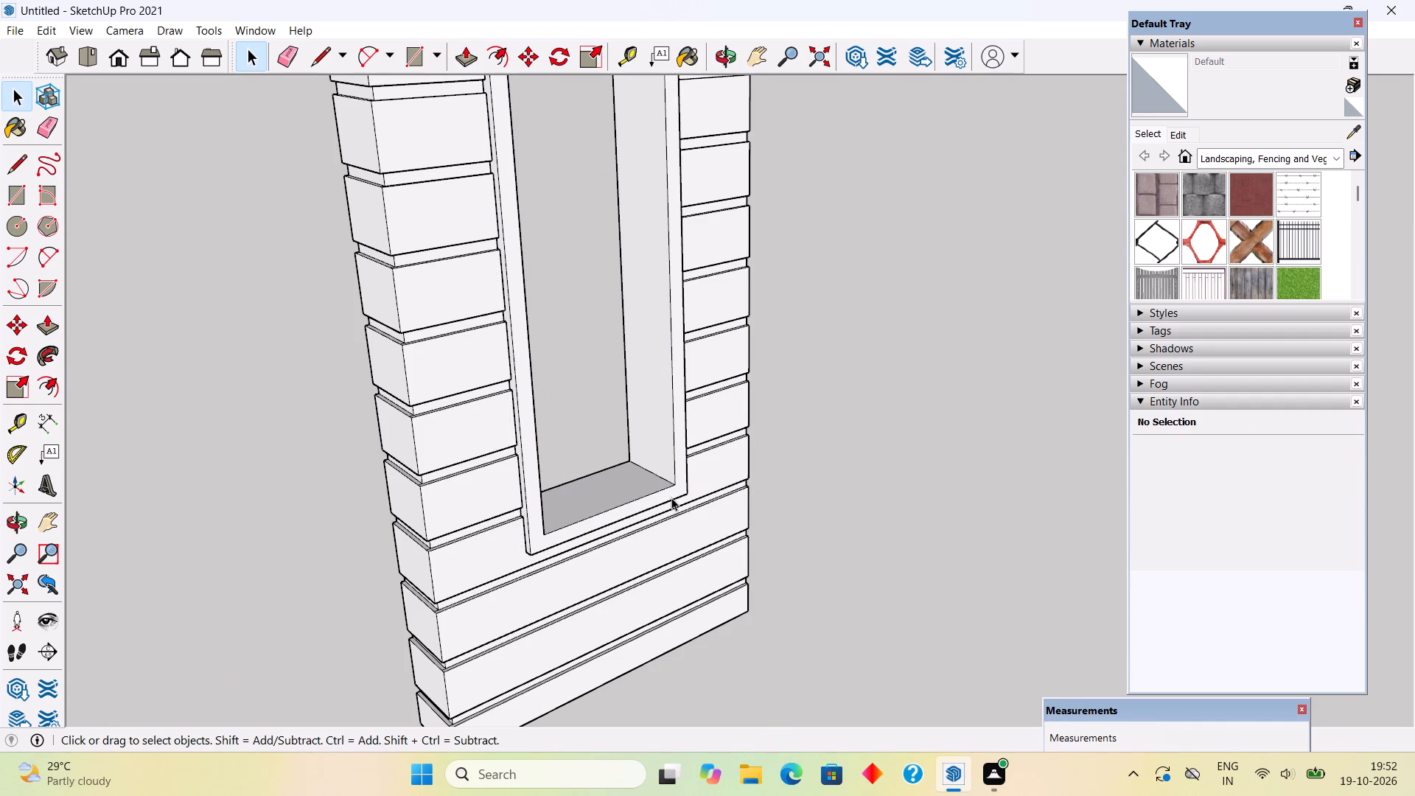
Draw a 1' 8" by 6' 3" rectangle corner to corner across the frame's inner opening as a pane face.
{"action": "scroll", "coordinate": [469, 485], "scroll_direction": "down", "scroll_amount": 3}
{"action": "middle_click_drag", "start_coordinate": [564, 488], "coordinate": [343, 451]}
{"action": "scroll", "coordinate": [343, 451], "scroll_direction": "down", "scroll_amount": 4}
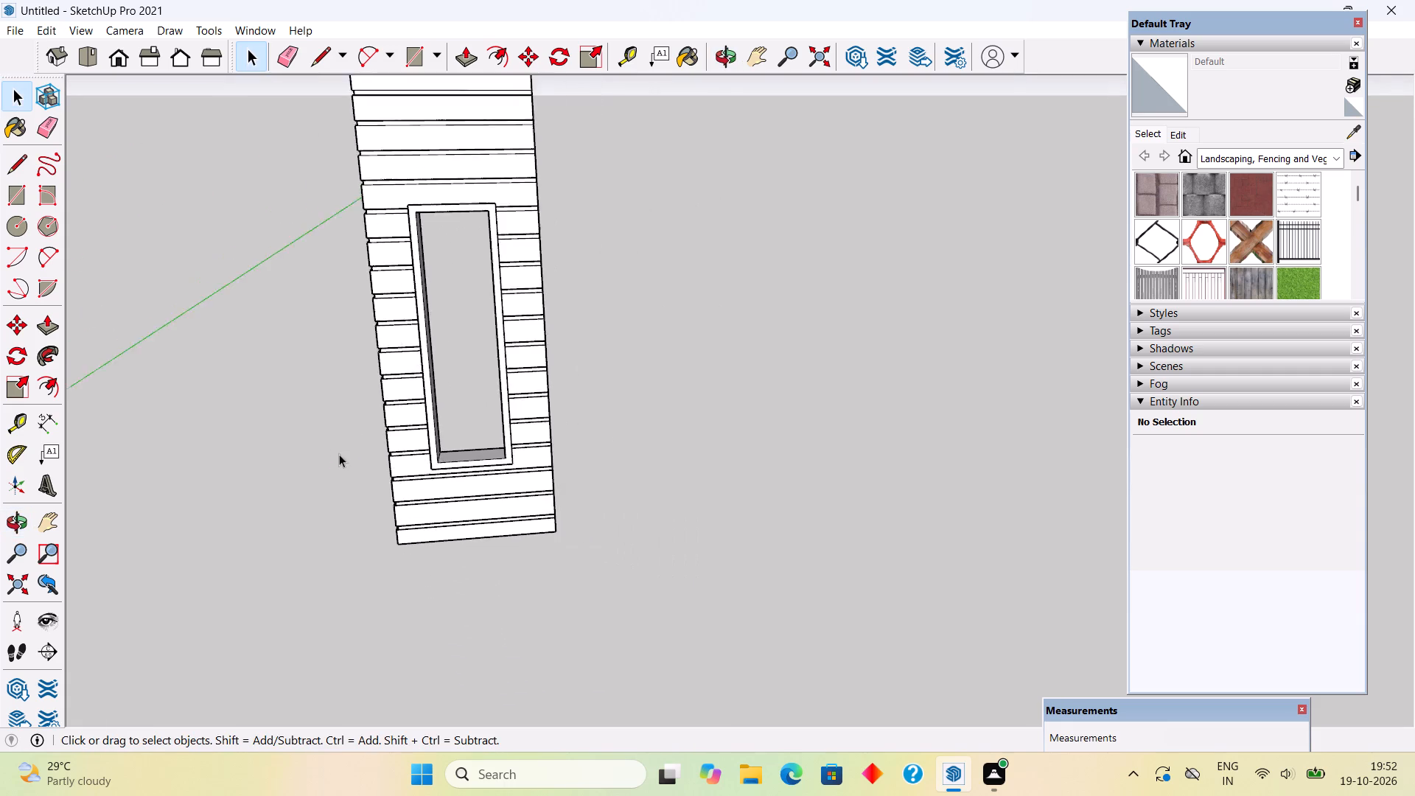
{"action": "scroll", "coordinate": [339, 454], "scroll_direction": "down", "scroll_amount": 1}
{"action": "middle_click_drag", "start_coordinate": [448, 314], "coordinate": [450, 220]}
{"action": "scroll", "coordinate": [422, 291], "scroll_direction": "up", "scroll_amount": 6}
{"action": "scroll", "coordinate": [433, 168], "scroll_direction": "up", "scroll_amount": 3}
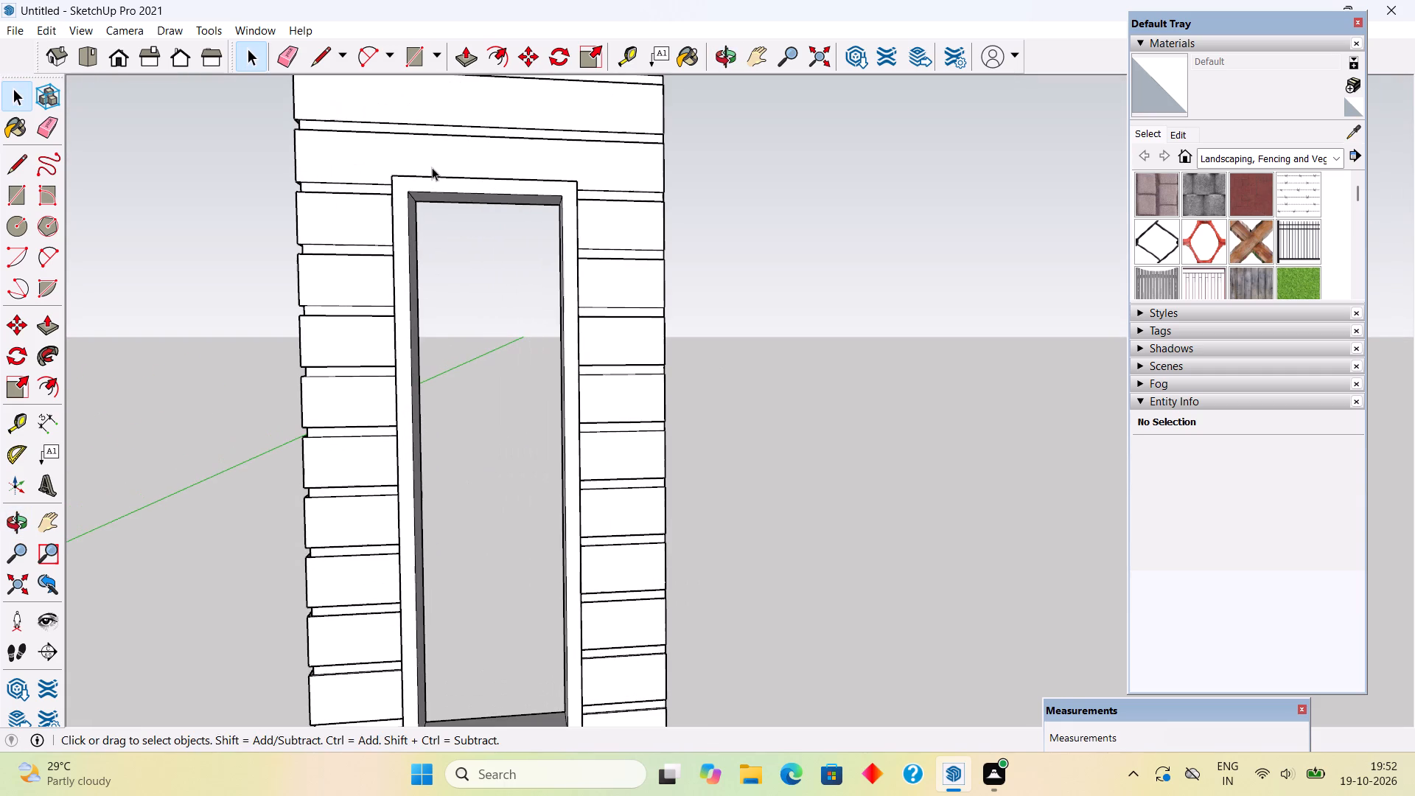
{"action": "type", "text": "rt"}
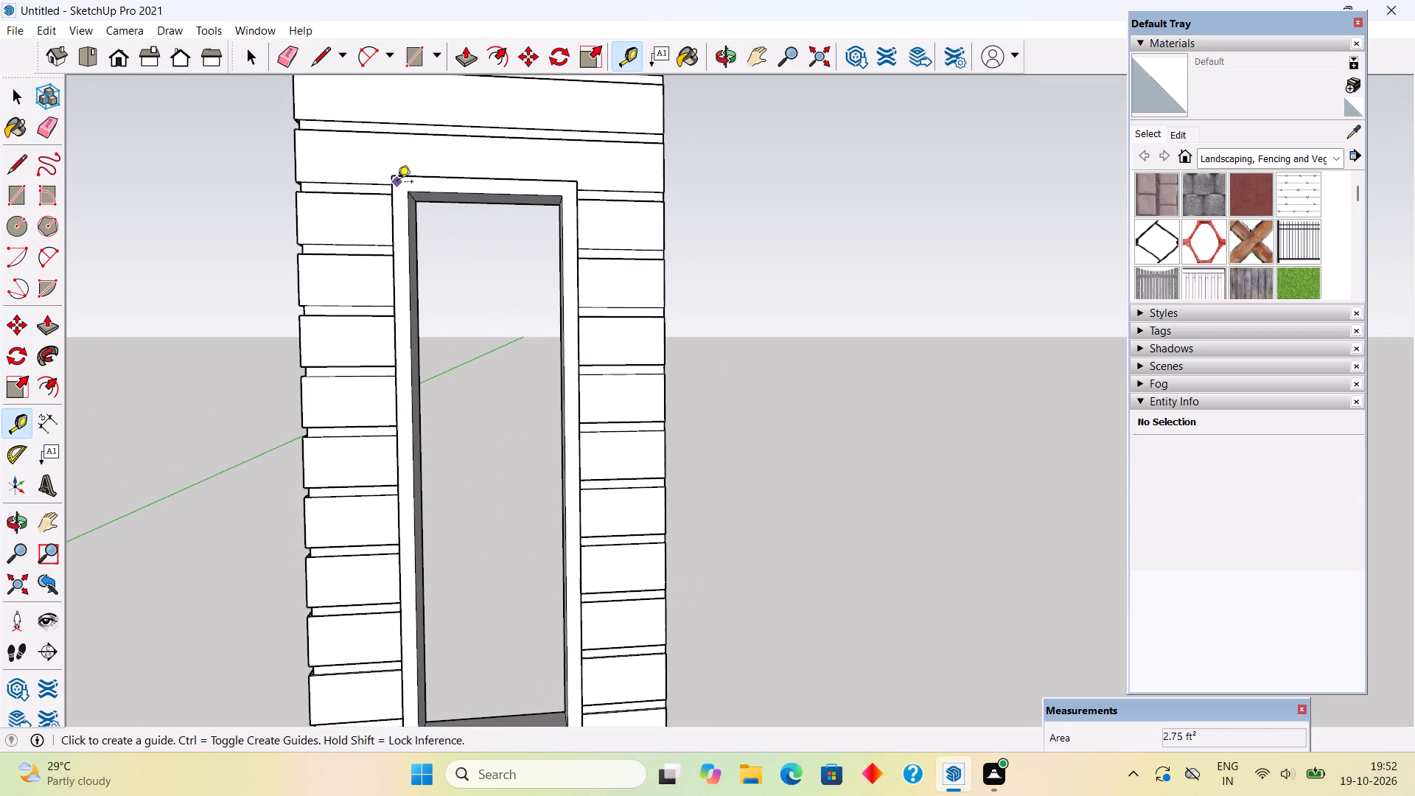
{"action": "key", "text": "r"}
{"action": "left_click", "coordinate": [403, 190]}
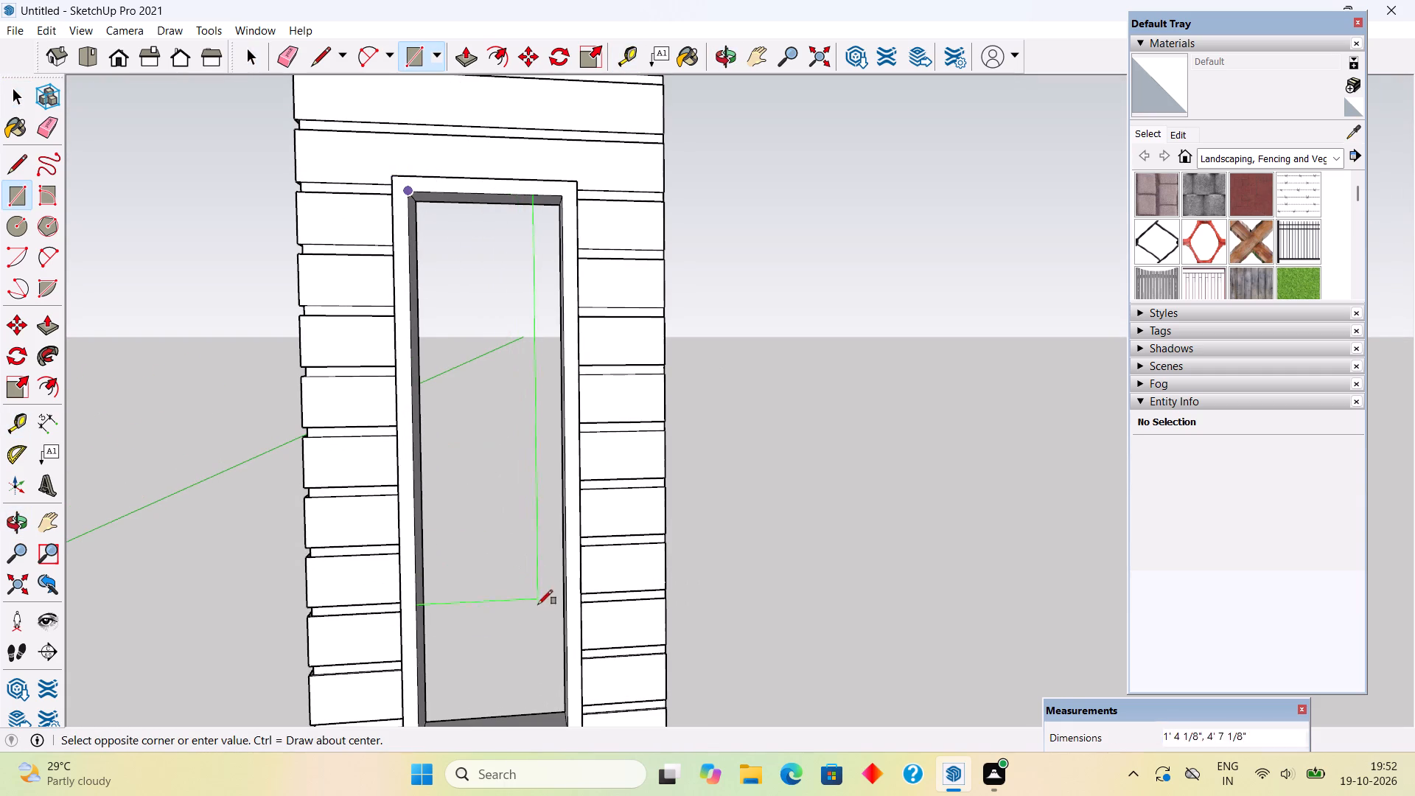
{"action": "scroll", "coordinate": [551, 633], "scroll_direction": "down", "scroll_amount": 5}
{"action": "left_click", "coordinate": [556, 682]}
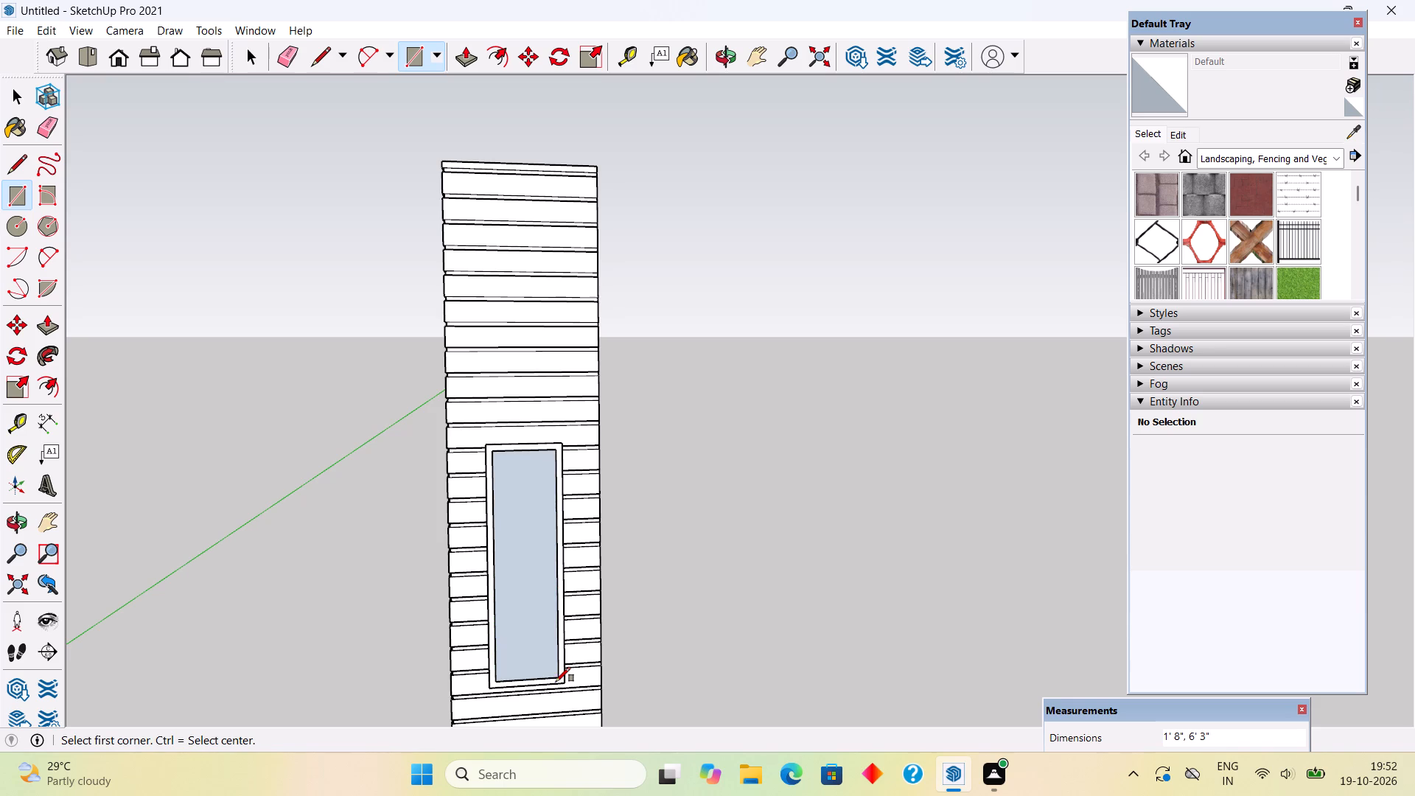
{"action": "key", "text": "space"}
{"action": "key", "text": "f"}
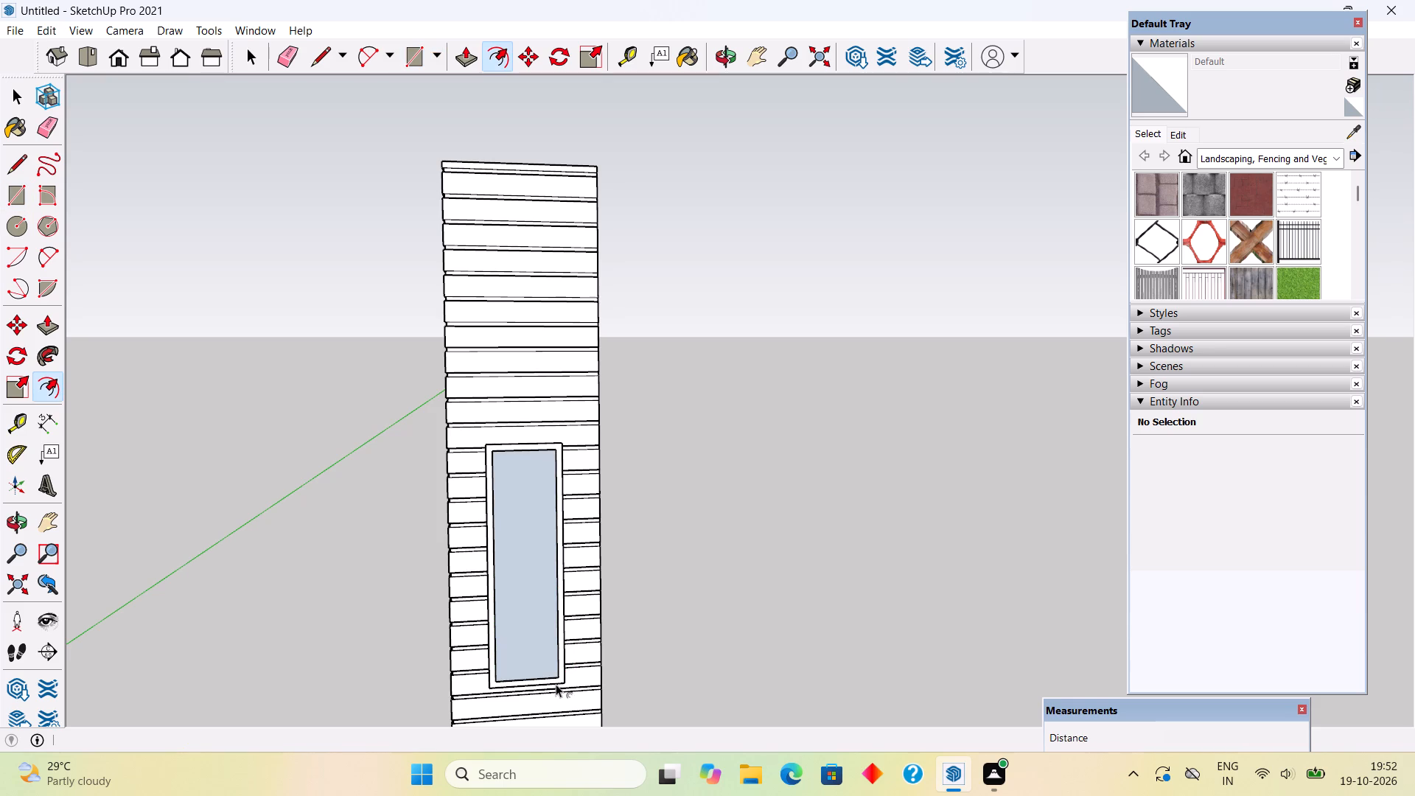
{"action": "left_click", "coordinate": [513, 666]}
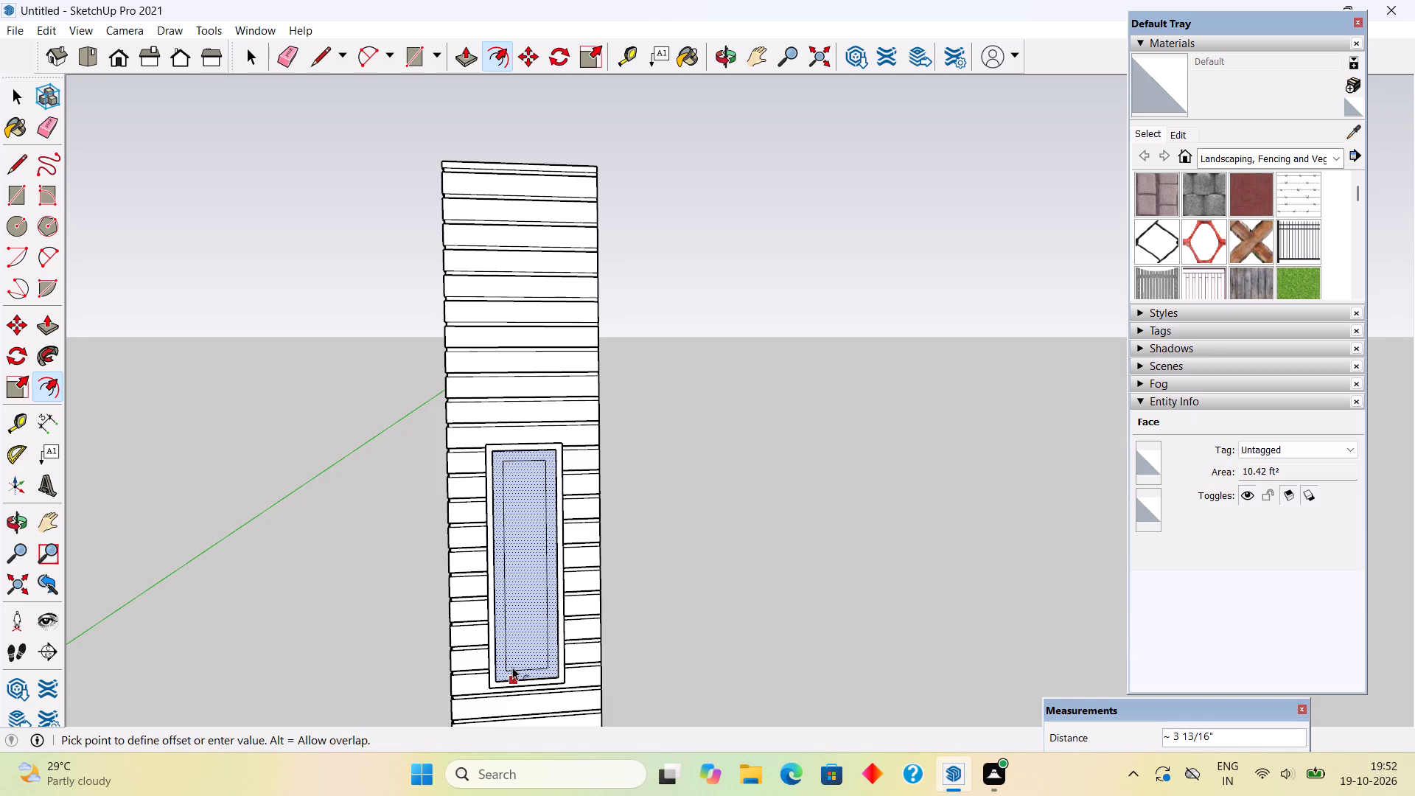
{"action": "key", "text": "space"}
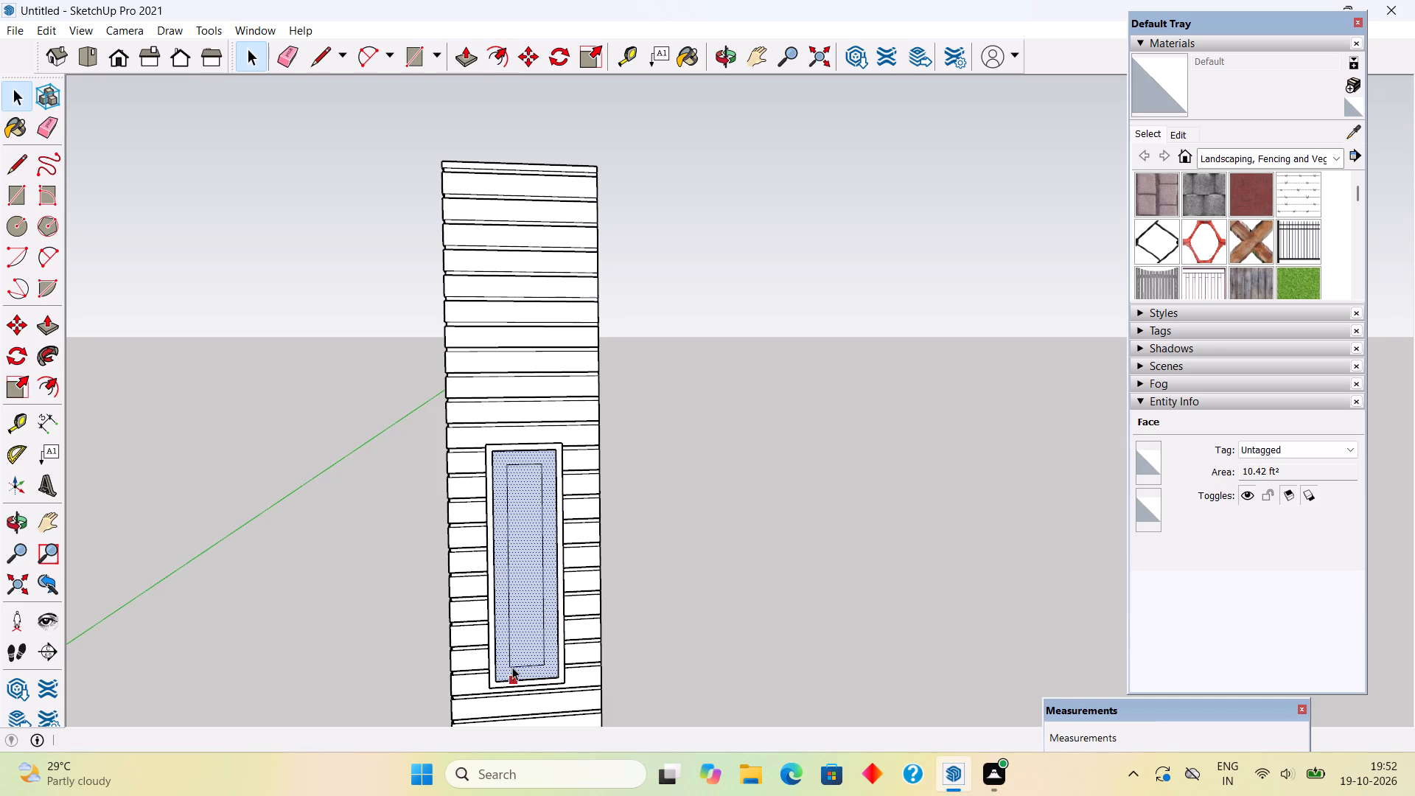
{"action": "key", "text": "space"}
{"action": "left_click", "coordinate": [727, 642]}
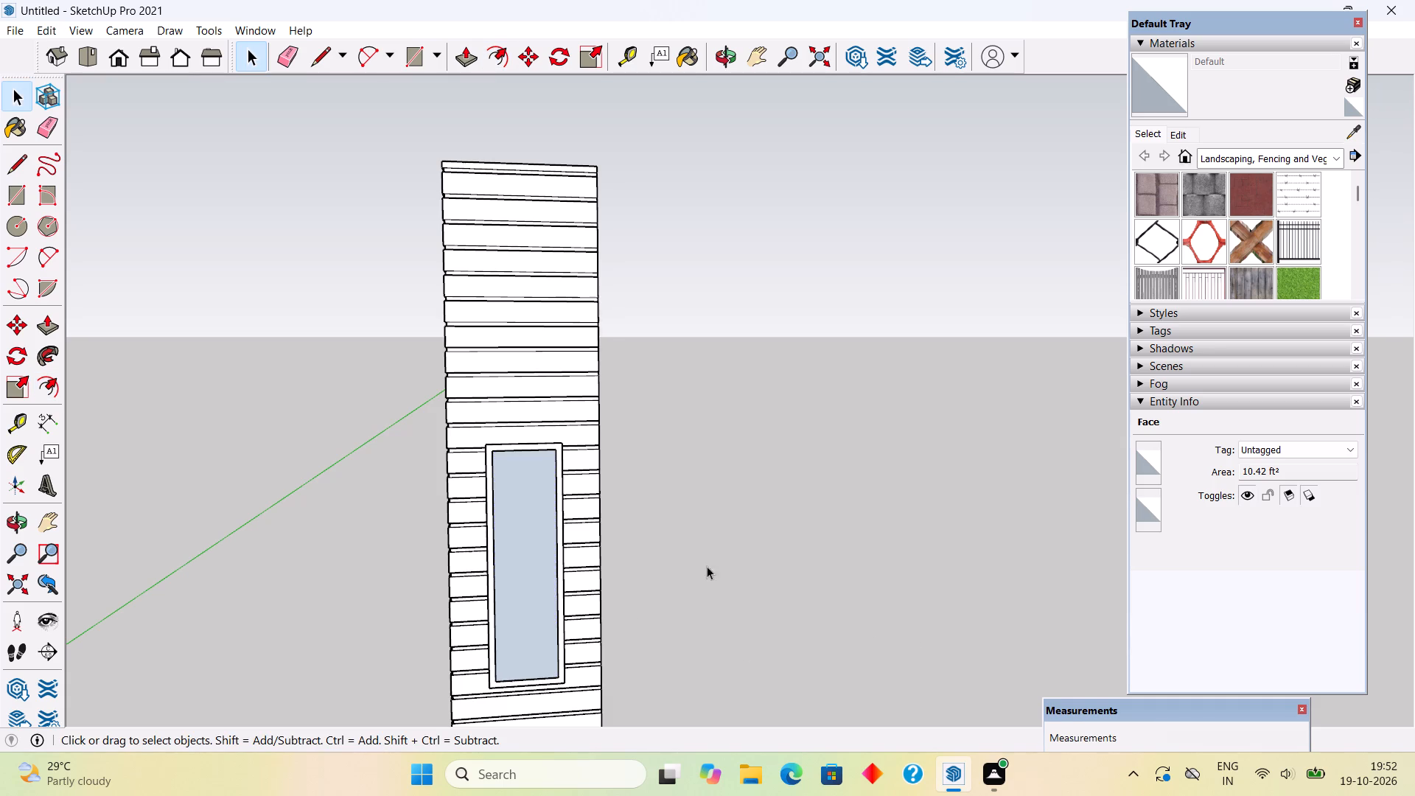
Draw a vertical 6' 3" line from the pane's top edge to its bottom edge, close to its right side.
{"action": "scroll", "coordinate": [685, 516], "scroll_direction": "down", "scroll_amount": 4}
{"action": "scroll", "coordinate": [601, 691], "scroll_direction": "up", "scroll_amount": 6}
{"action": "scroll", "coordinate": [552, 640], "scroll_direction": "up", "scroll_amount": 5}
{"action": "scroll", "coordinate": [548, 648], "scroll_direction": "down", "scroll_amount": 3}
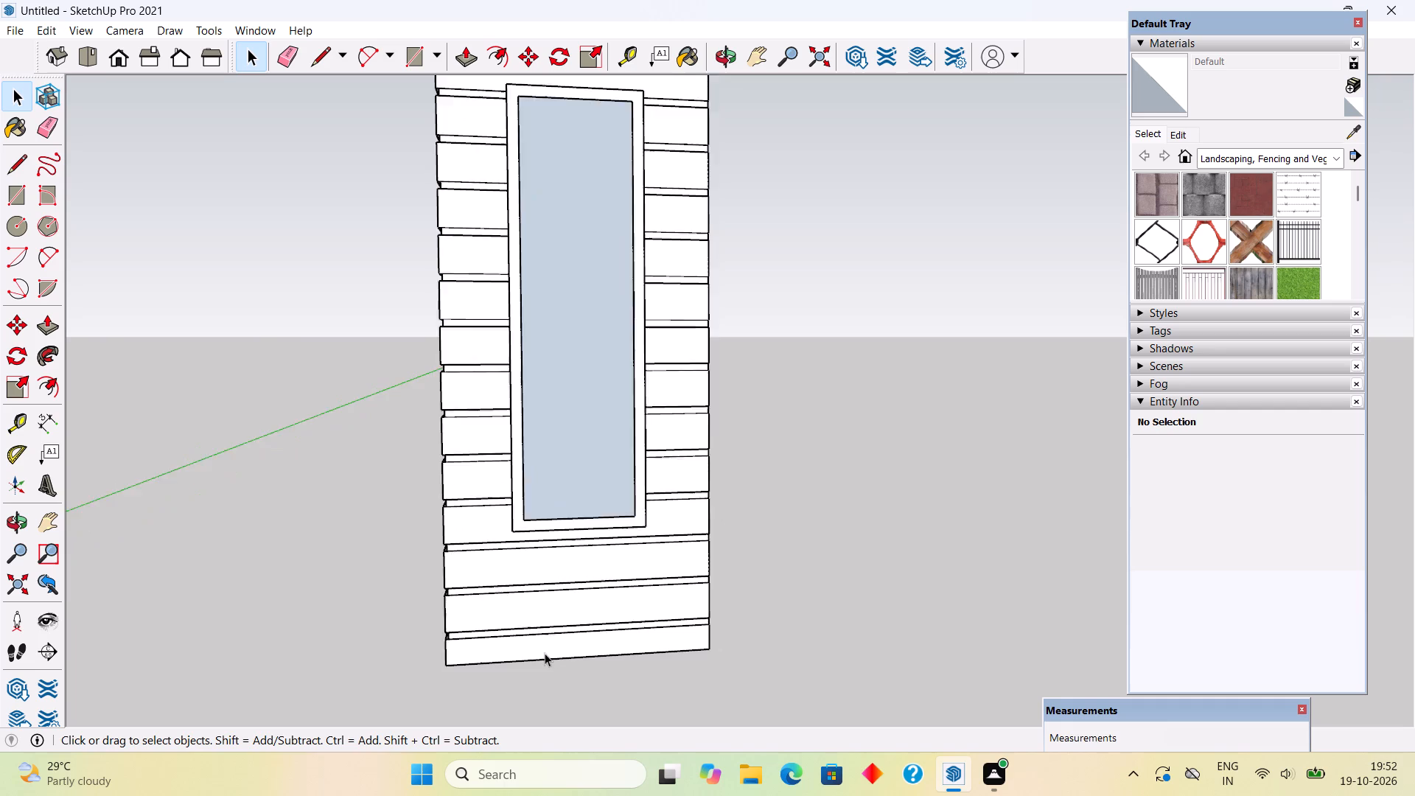
{"action": "scroll", "coordinate": [545, 653], "scroll_direction": "down", "scroll_amount": 1}
{"action": "middle_click_drag", "start_coordinate": [515, 632], "coordinate": [451, 632]}
{"action": "scroll", "coordinate": [451, 629], "scroll_direction": "up", "scroll_amount": 1}
{"action": "scroll", "coordinate": [540, 272], "scroll_direction": "up", "scroll_amount": 1}
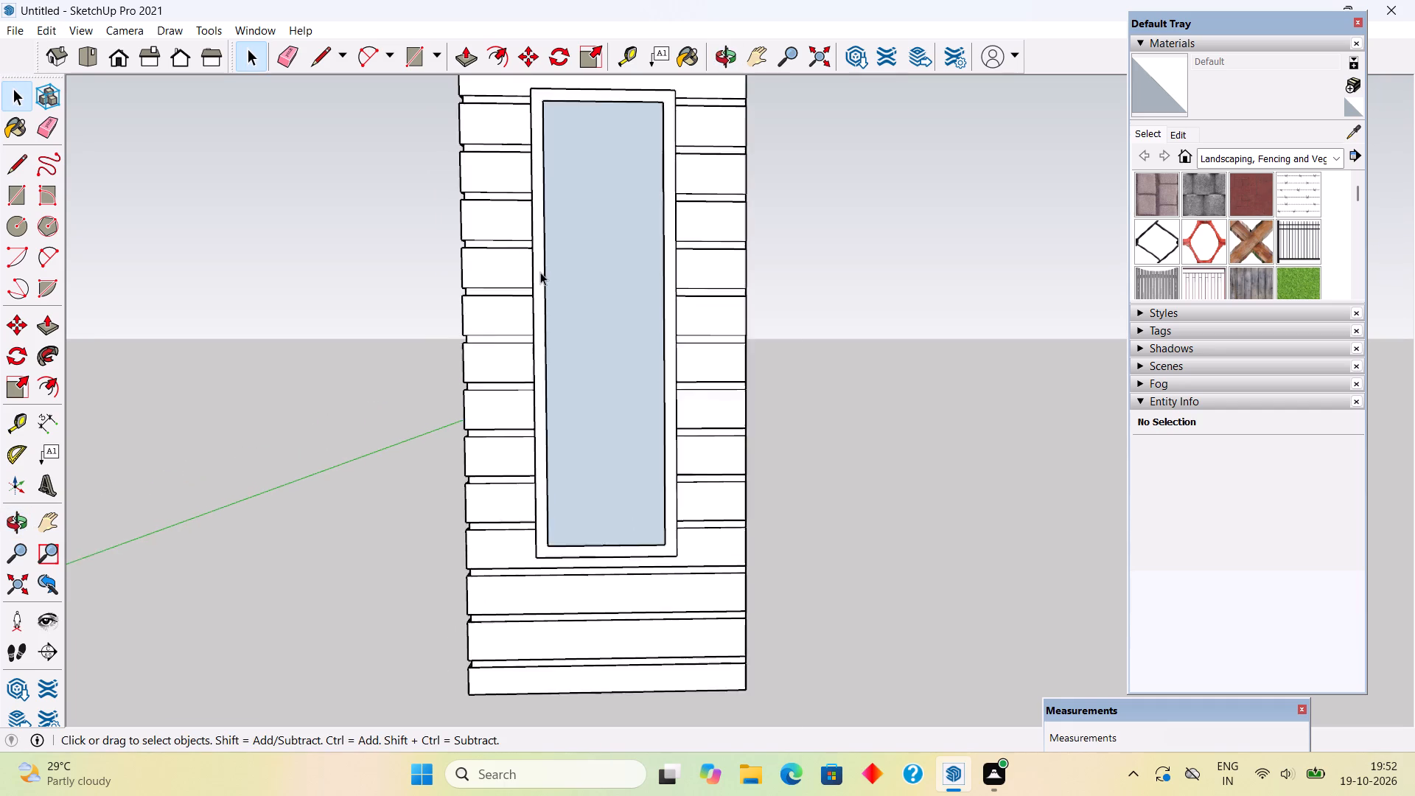
{"action": "scroll", "coordinate": [540, 272], "scroll_direction": "up", "scroll_amount": 2}
{"action": "middle_click_drag", "start_coordinate": [541, 286], "coordinate": [703, 528]}
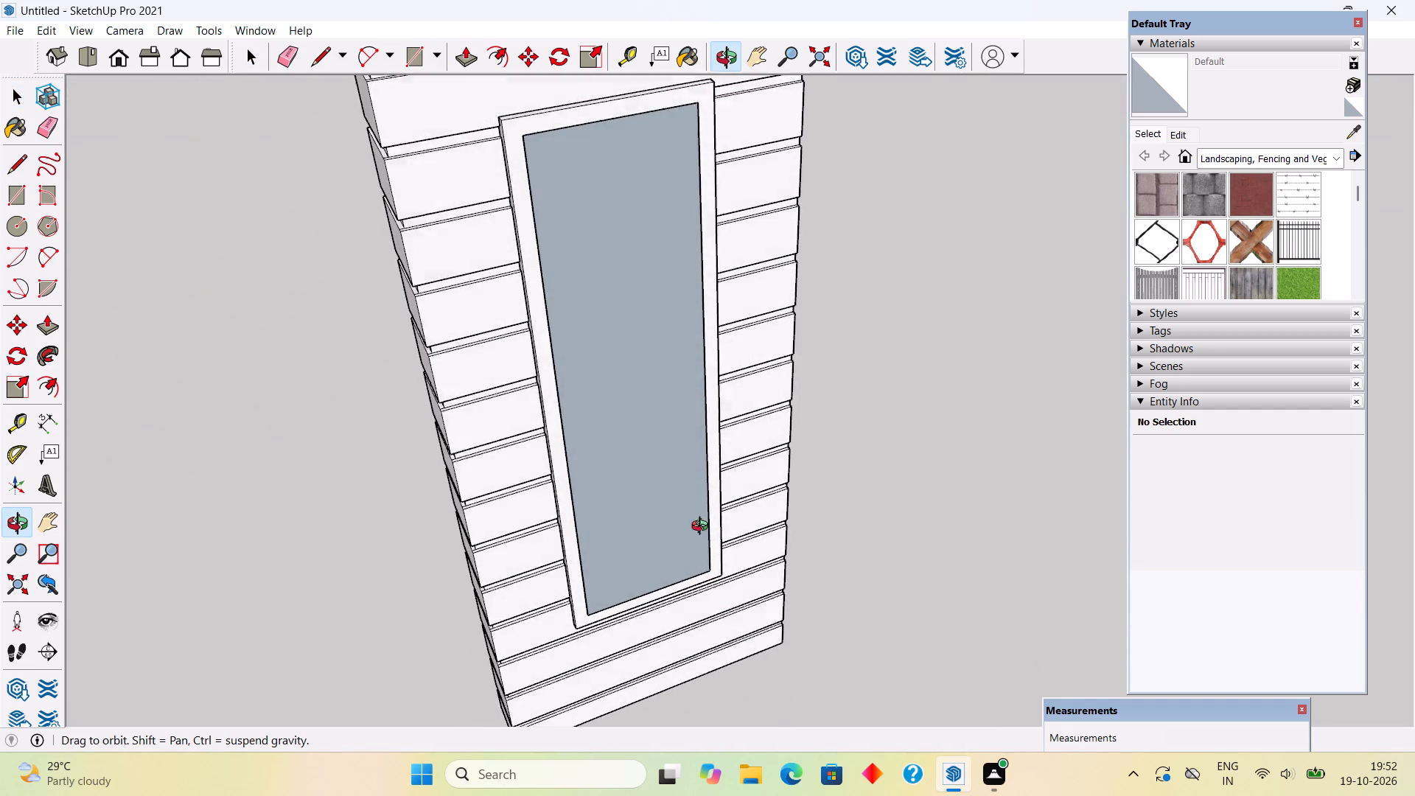
{"action": "middle_click_drag", "start_coordinate": [703, 528], "coordinate": [689, 516]}
{"action": "key", "text": "l"}
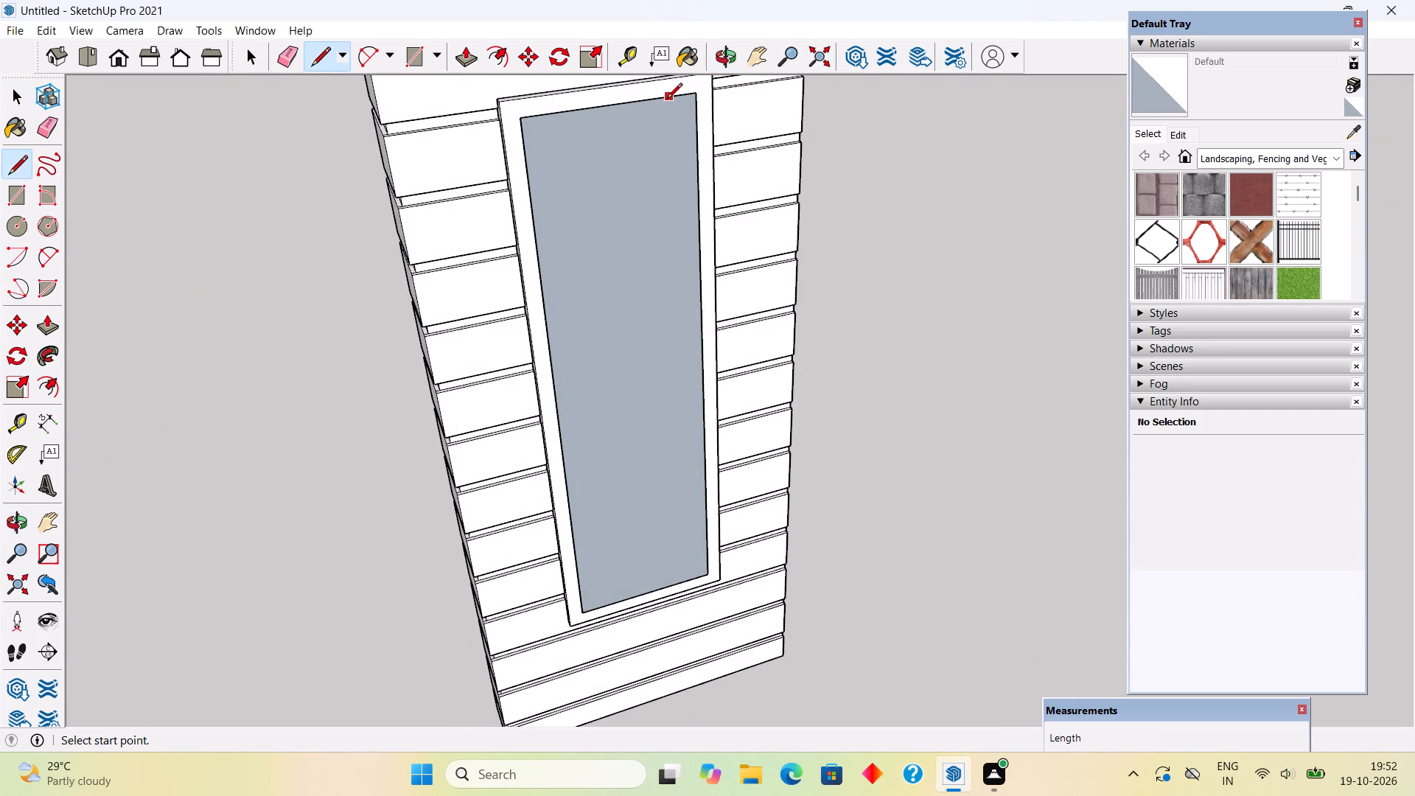
{"action": "scroll", "coordinate": [667, 103], "scroll_direction": "up", "scroll_amount": 7}
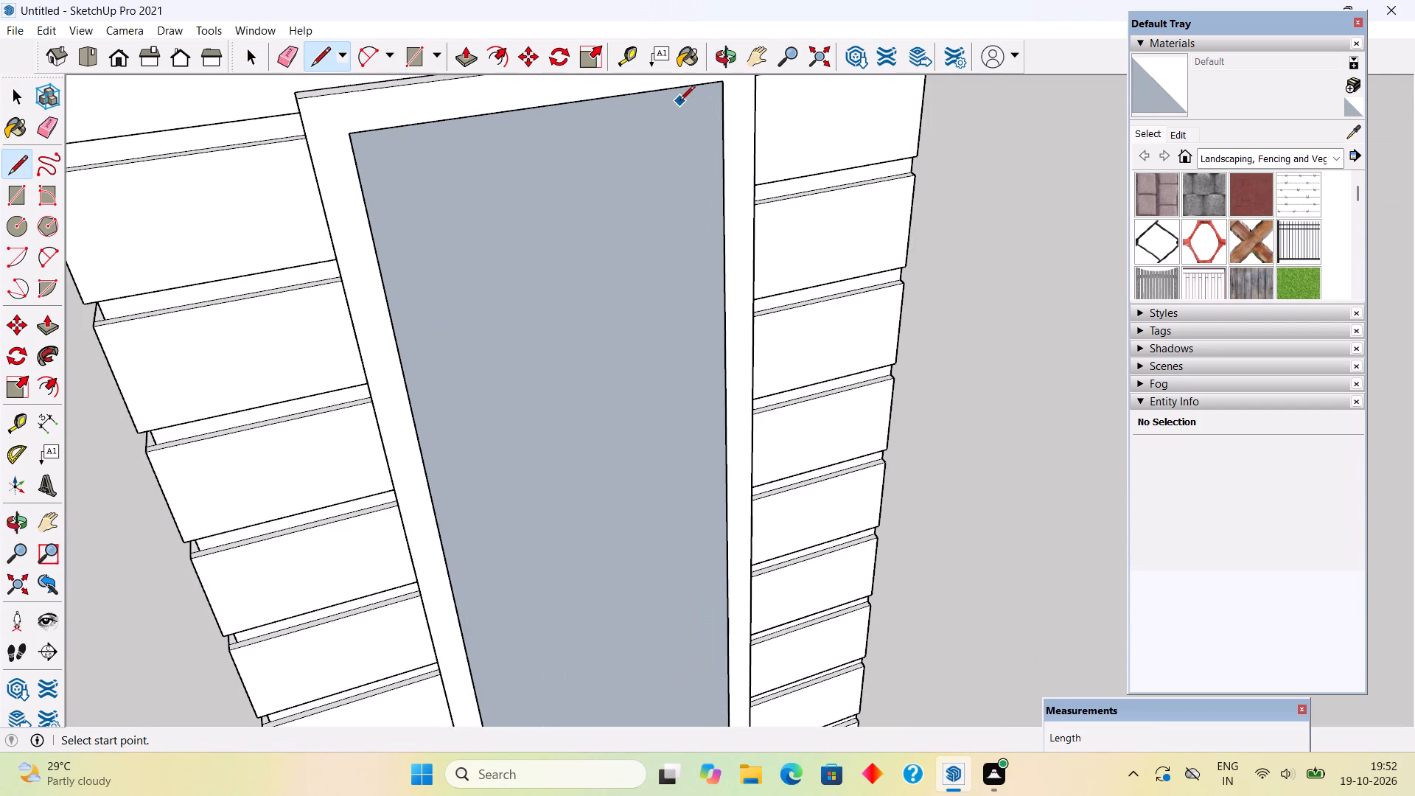
{"action": "left_click", "coordinate": [682, 91]}
{"action": "scroll", "coordinate": [695, 196], "scroll_direction": "down", "scroll_amount": 5}
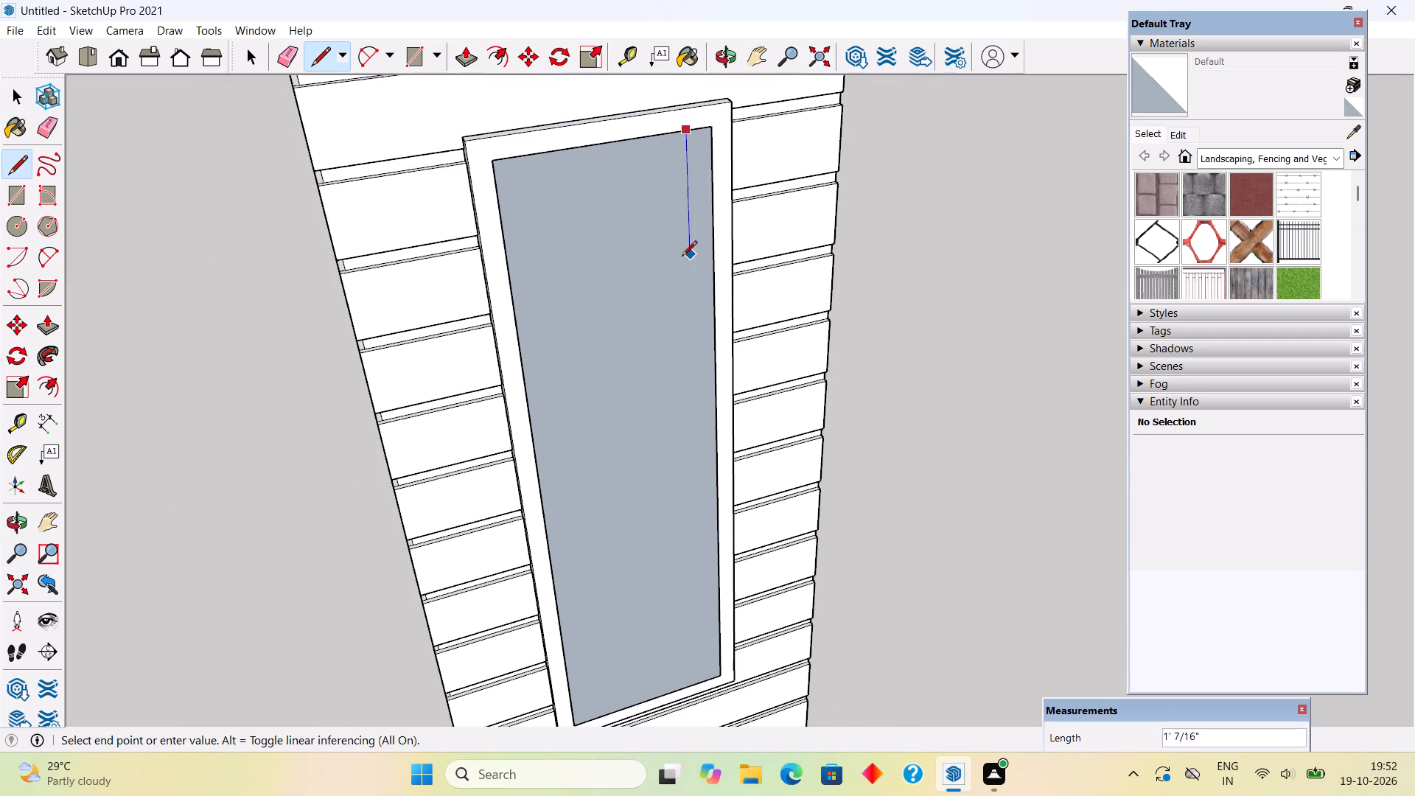
{"action": "scroll", "coordinate": [683, 287], "scroll_direction": "down", "scroll_amount": 3}
{"action": "scroll", "coordinate": [687, 635], "scroll_direction": "up", "scroll_amount": 7}
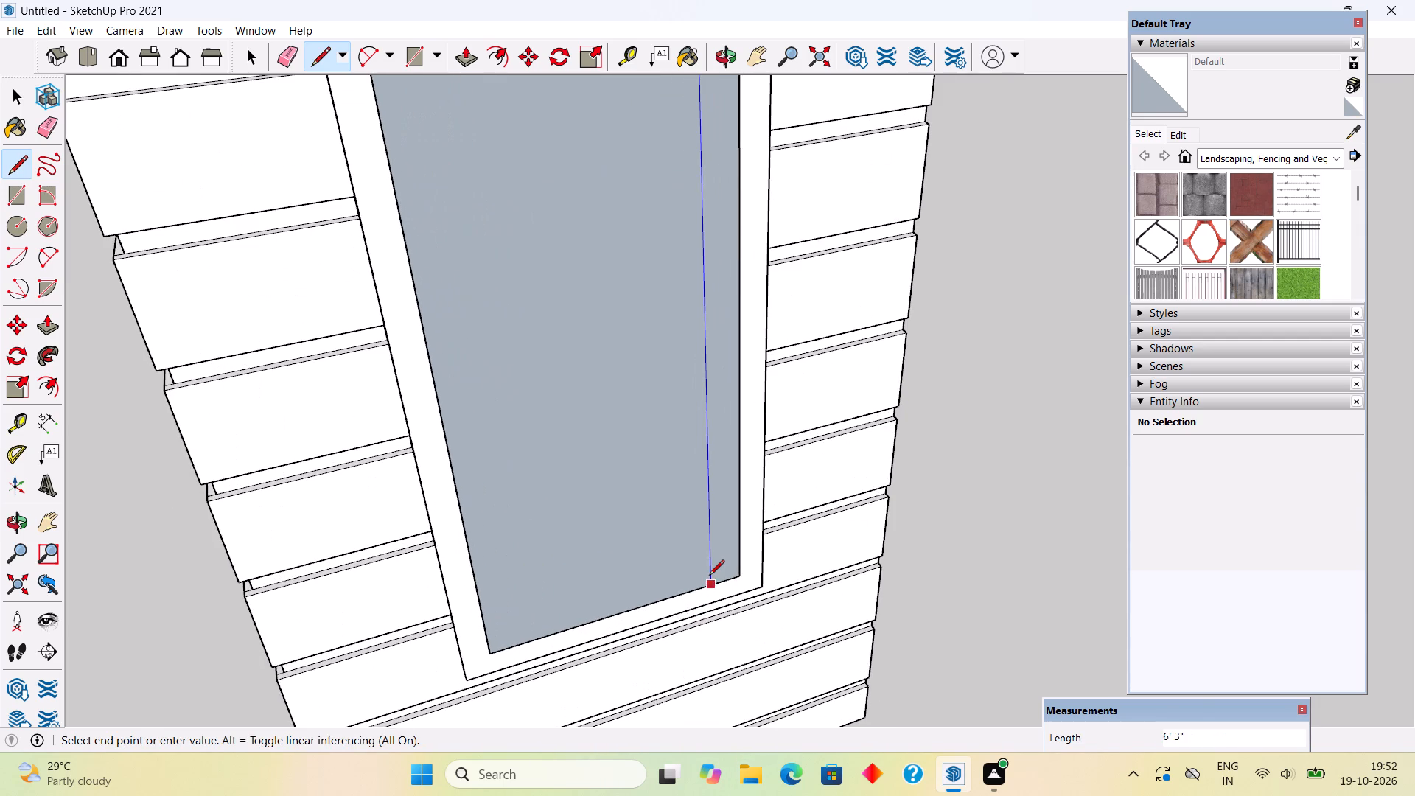
{"action": "left_click", "coordinate": [709, 576]}
{"action": "scroll", "coordinate": [707, 607], "scroll_direction": "down", "scroll_amount": 4}
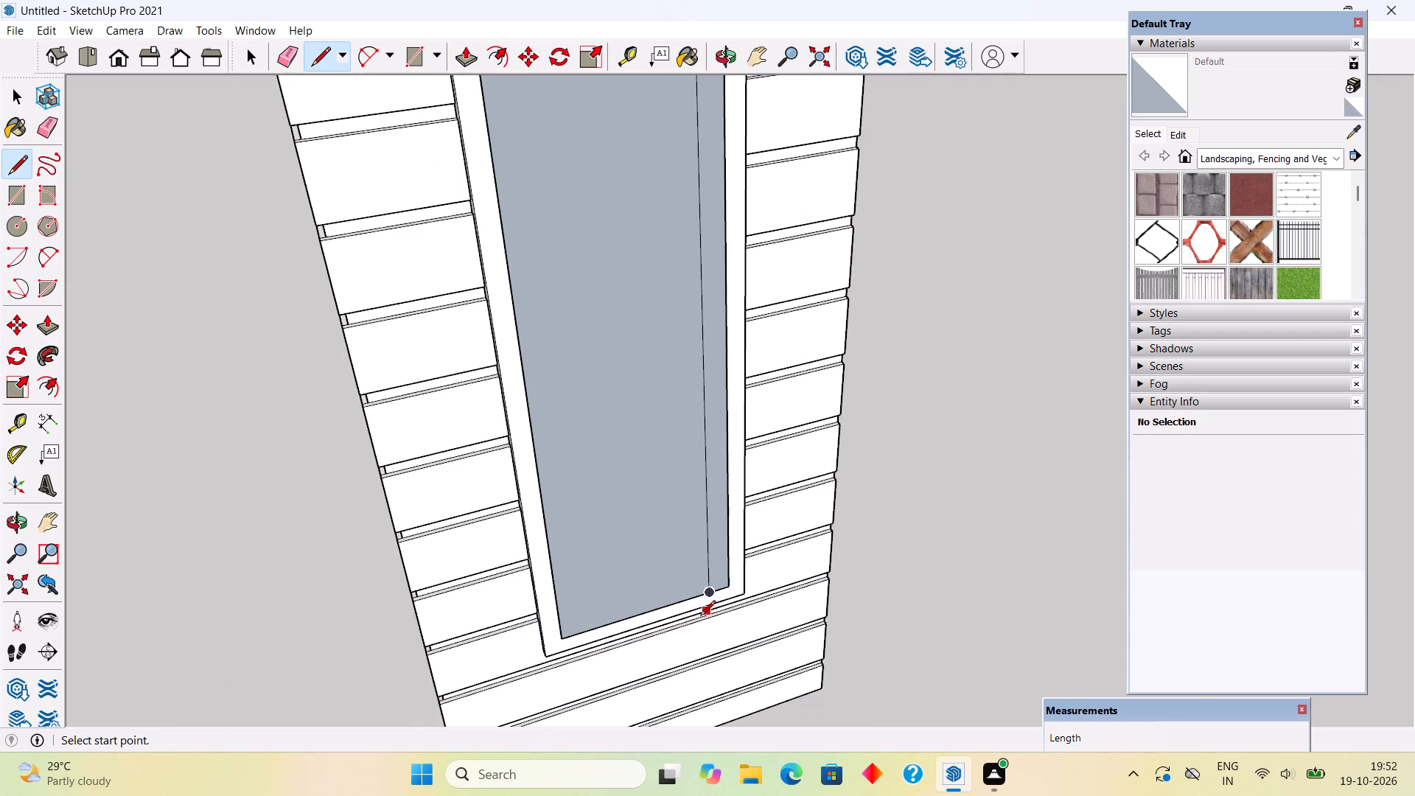
{"action": "key", "text": "space"}
{"action": "middle_click_drag", "start_coordinate": [630, 545], "coordinate": [539, 509]}
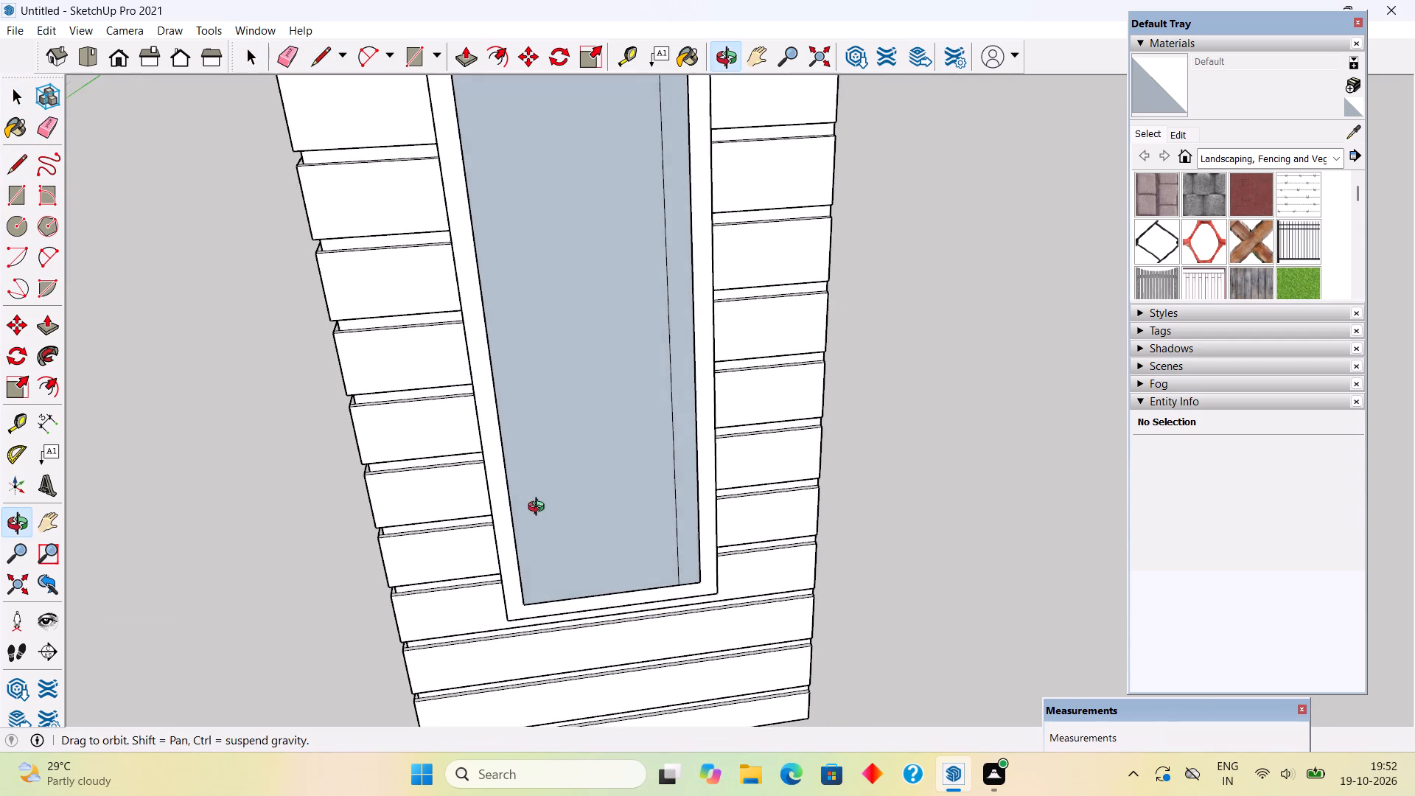
{"action": "middle_click_drag", "start_coordinate": [539, 509], "coordinate": [539, 508]}
{"action": "scroll", "coordinate": [539, 508], "scroll_direction": "down", "scroll_amount": 6}
{"action": "middle_click_drag", "start_coordinate": [579, 549], "coordinate": [565, 433]}
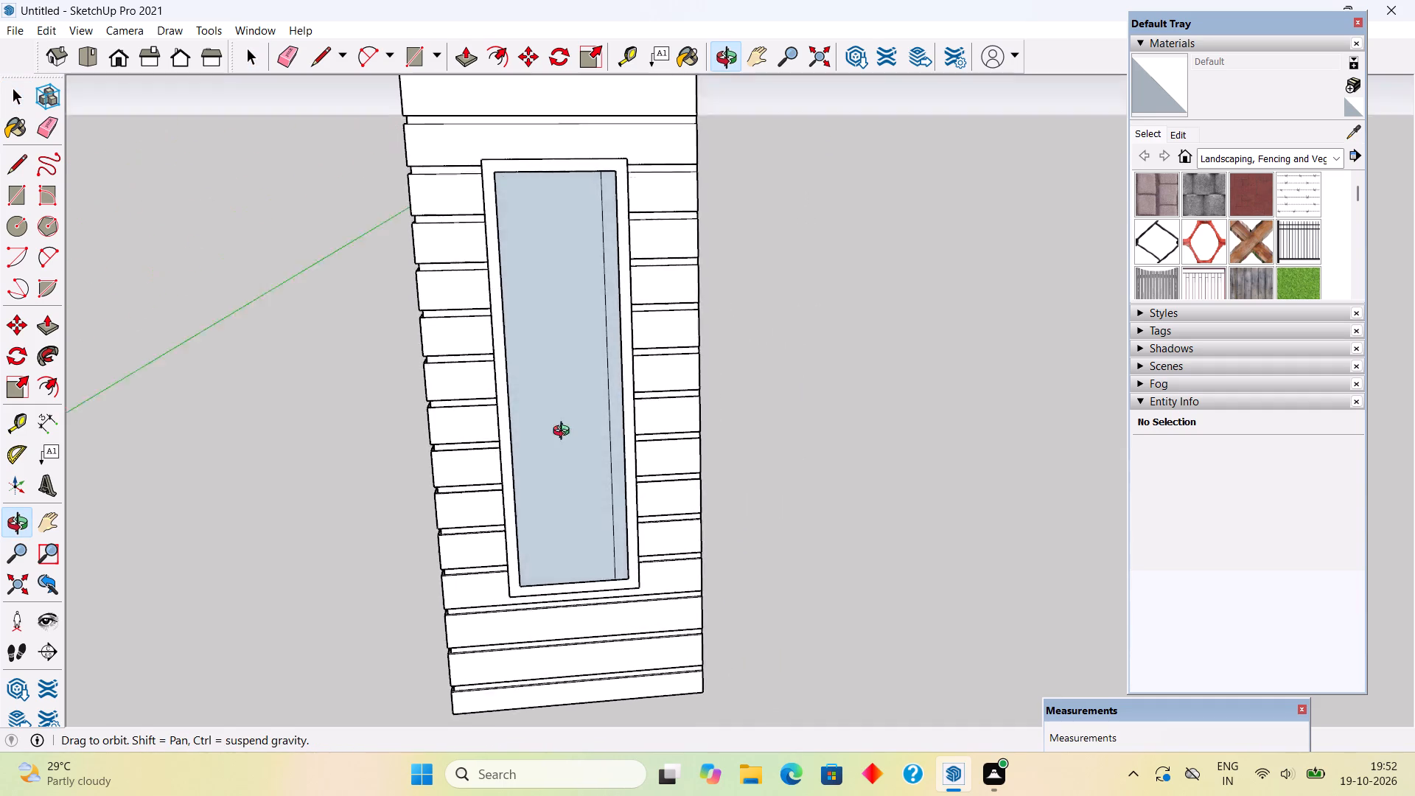
Place a horizontal guide 4" below the pane's top edge and a second guide 2" below the first.
{"action": "middle_click_drag", "start_coordinate": [565, 433], "coordinate": [559, 405]}
{"action": "scroll", "coordinate": [558, 402], "scroll_direction": "up", "scroll_amount": 1}
{"action": "scroll", "coordinate": [543, 135], "scroll_direction": "up", "scroll_amount": 2}
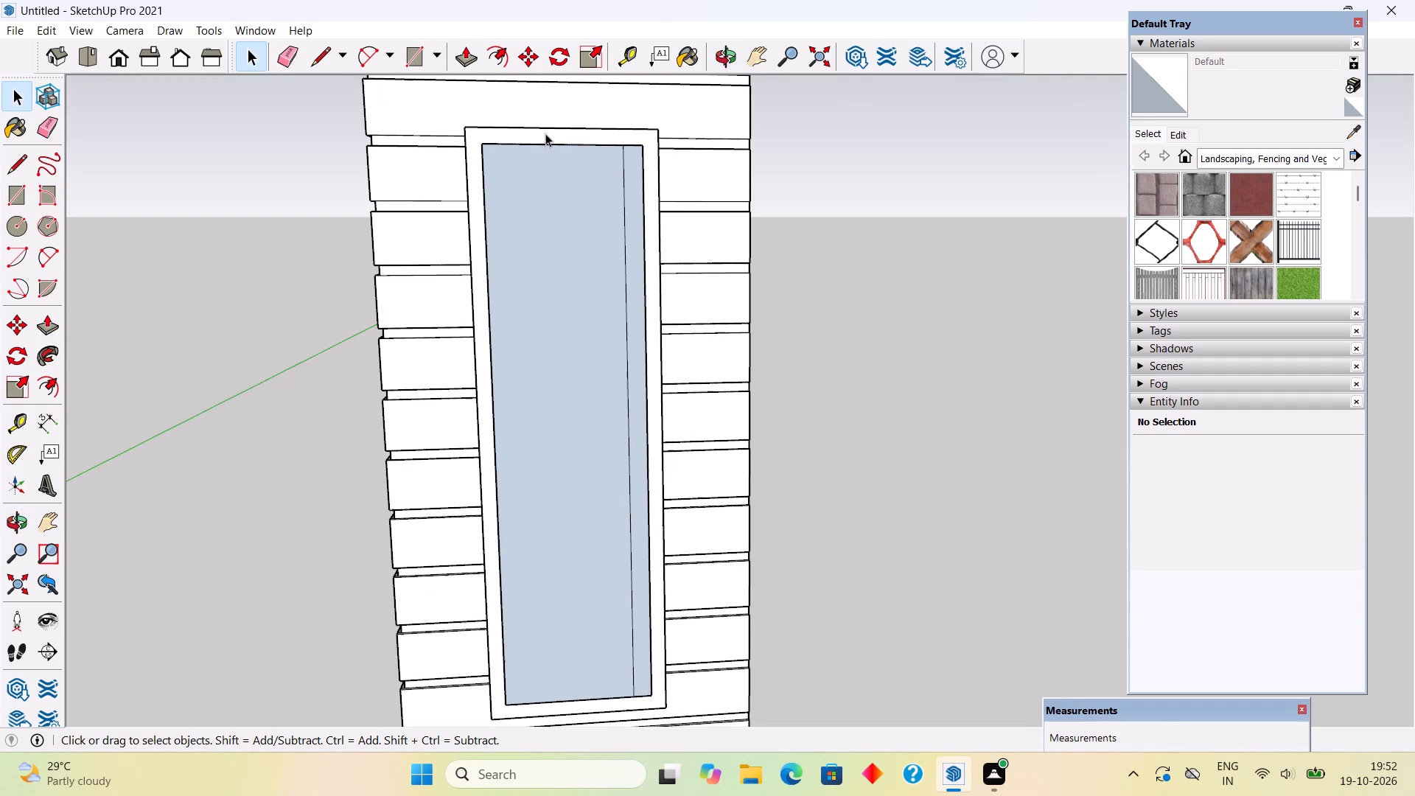
{"action": "key", "text": "t"}
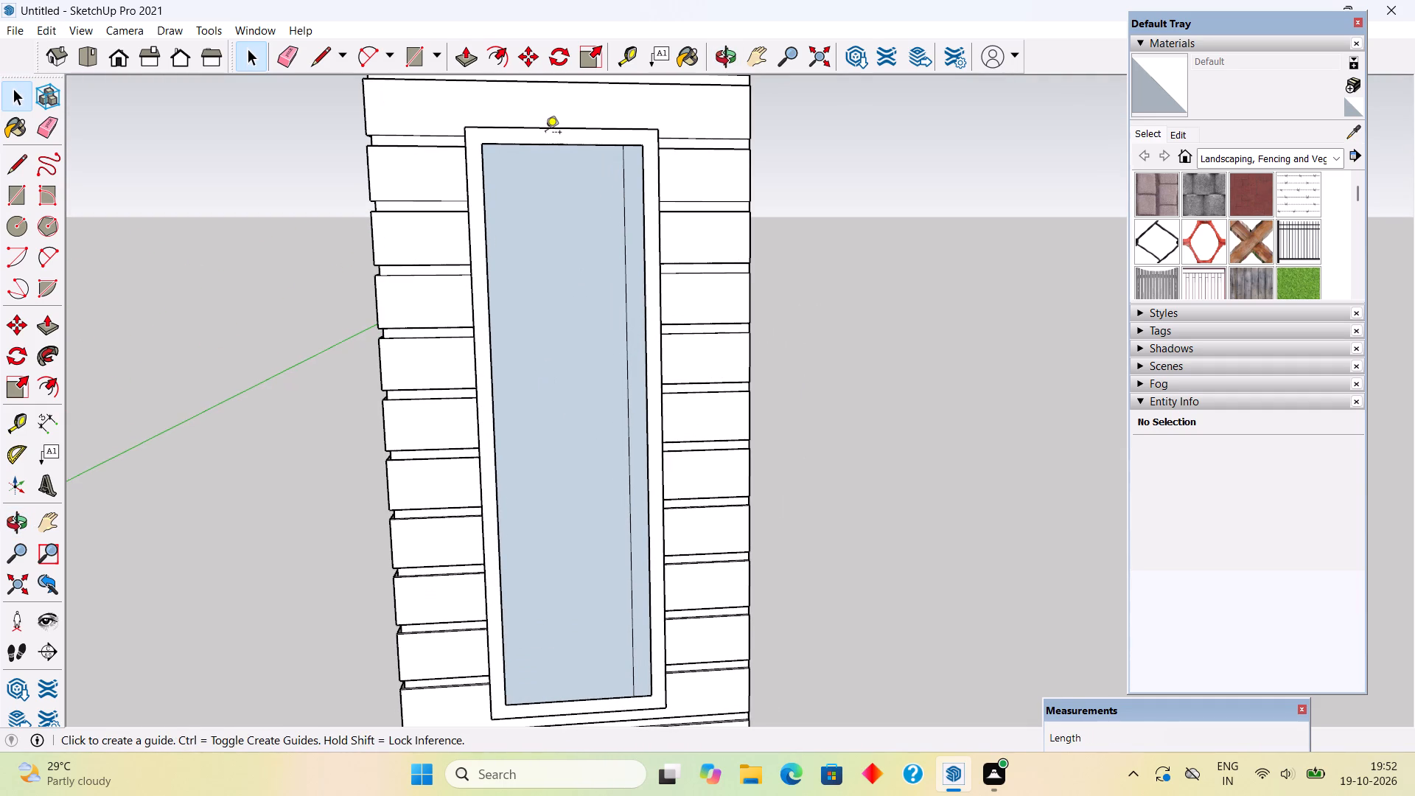
{"action": "left_click", "coordinate": [562, 146]}
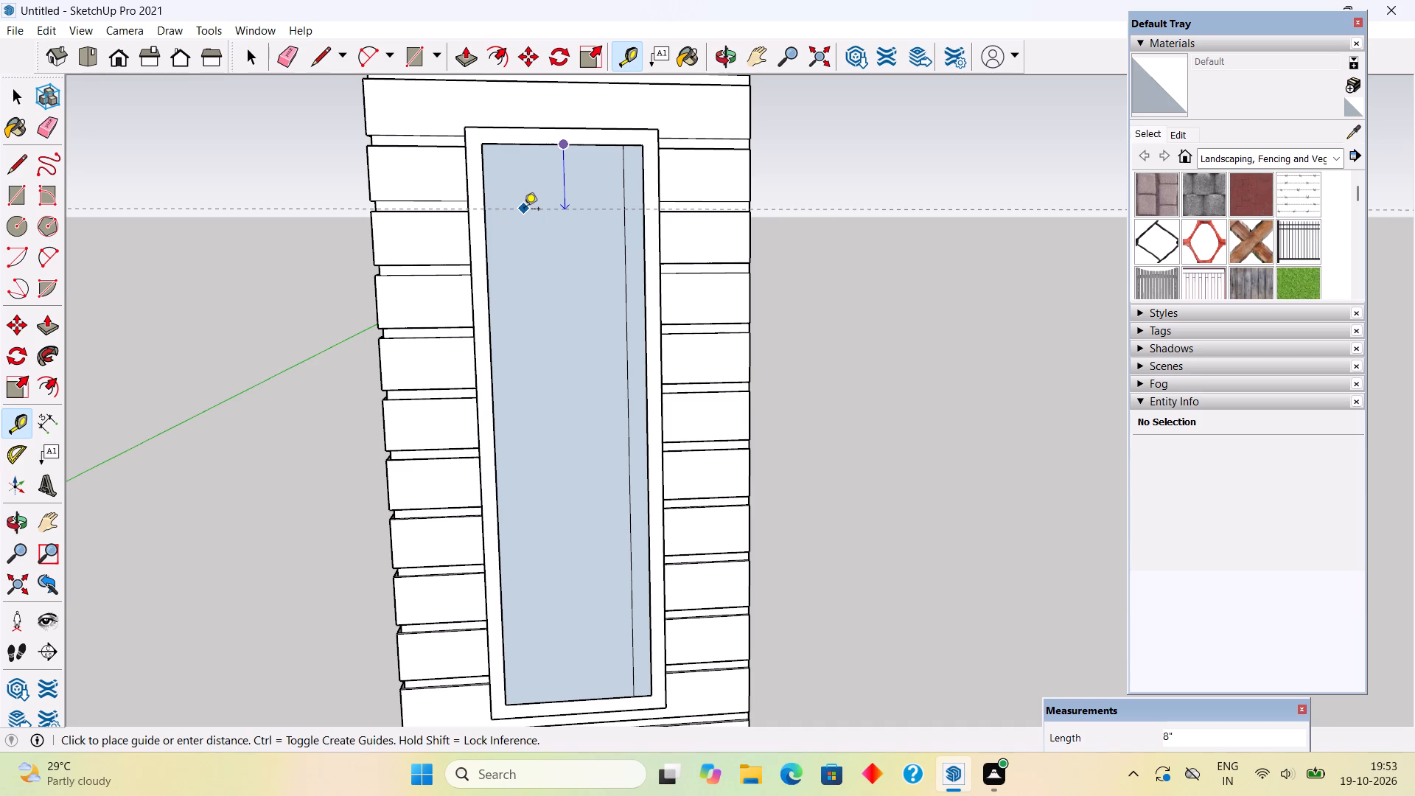
{"action": "type", "text": "4\""}
{"action": "key", "text": "Return"}
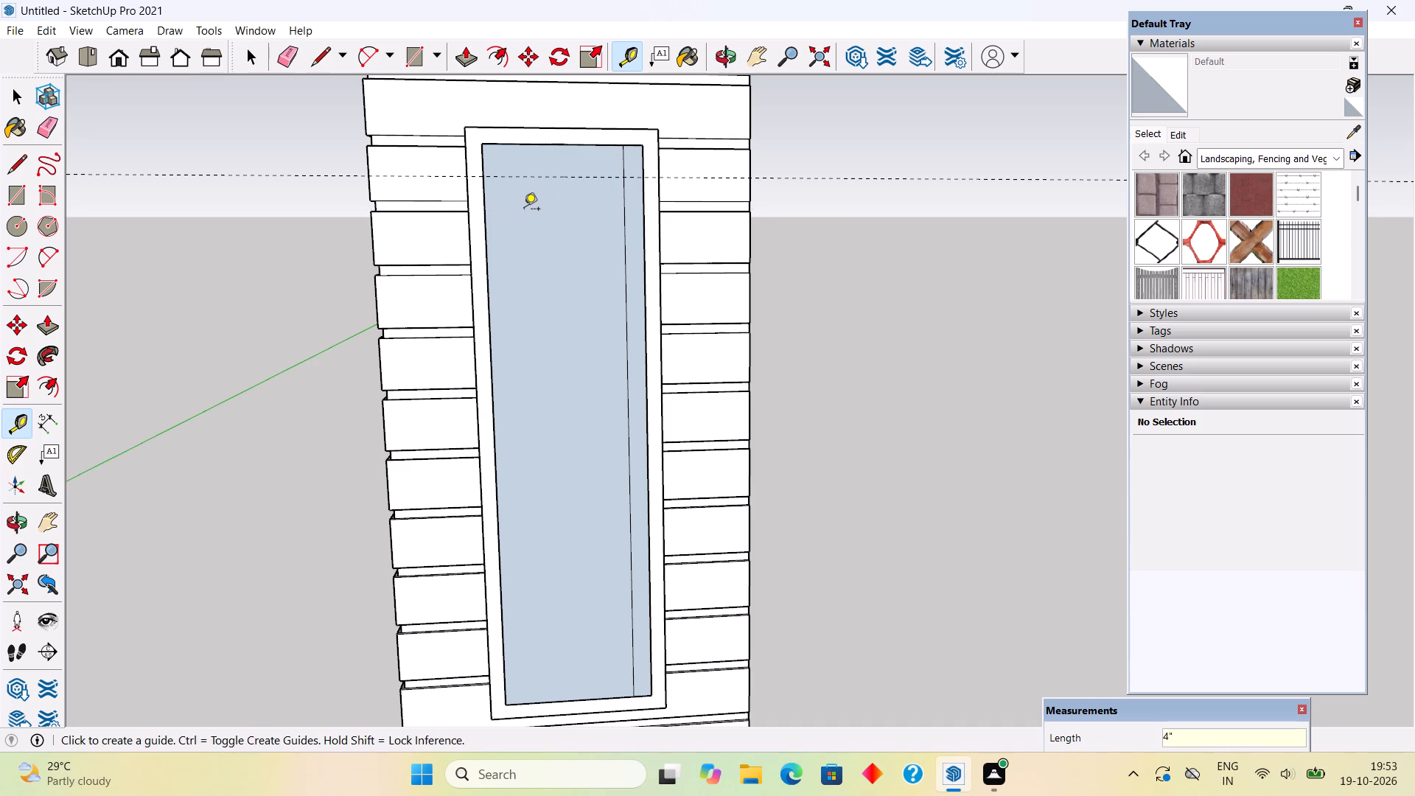
{"action": "left_click", "coordinate": [584, 178]}
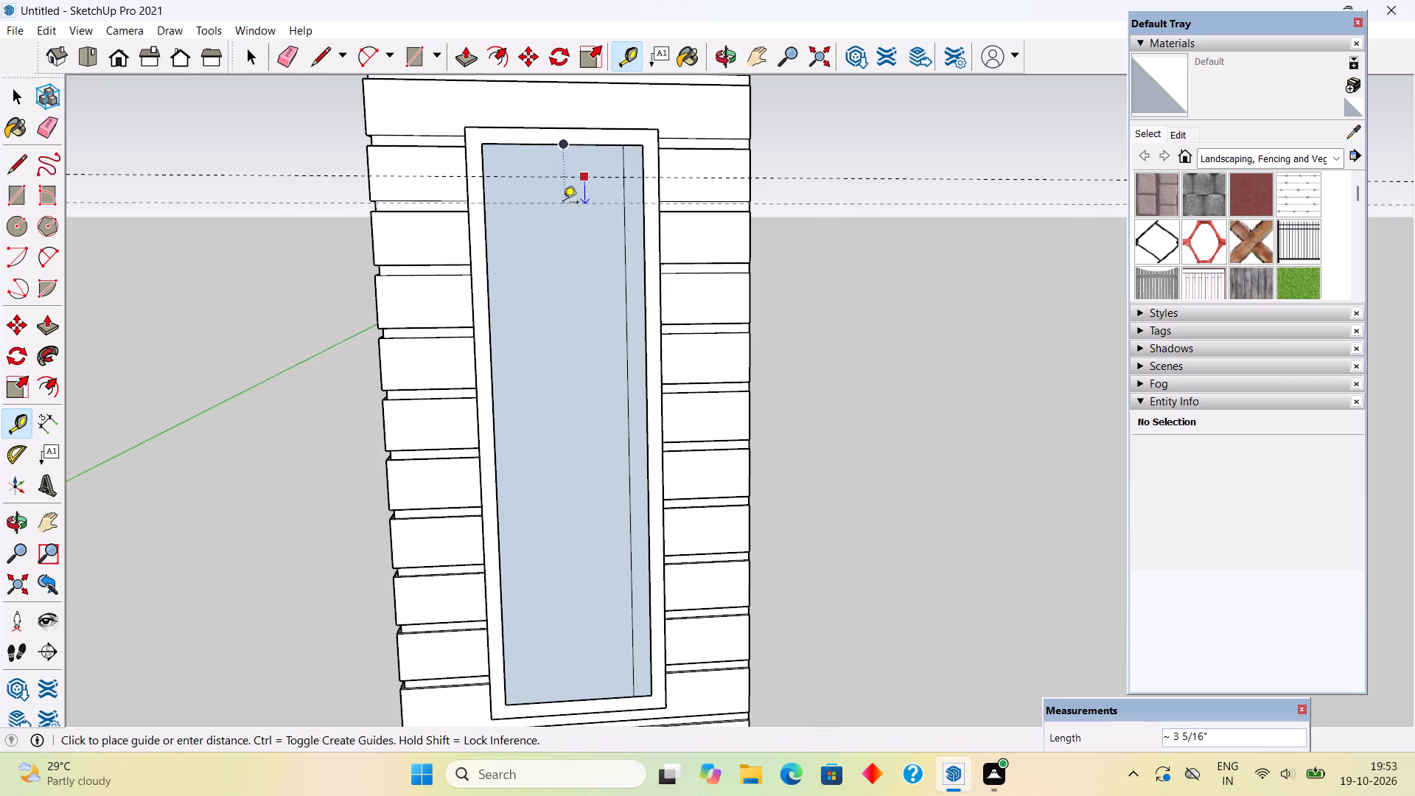
{"action": "type", "text": "2\""}
{"action": "key", "text": "Return"}
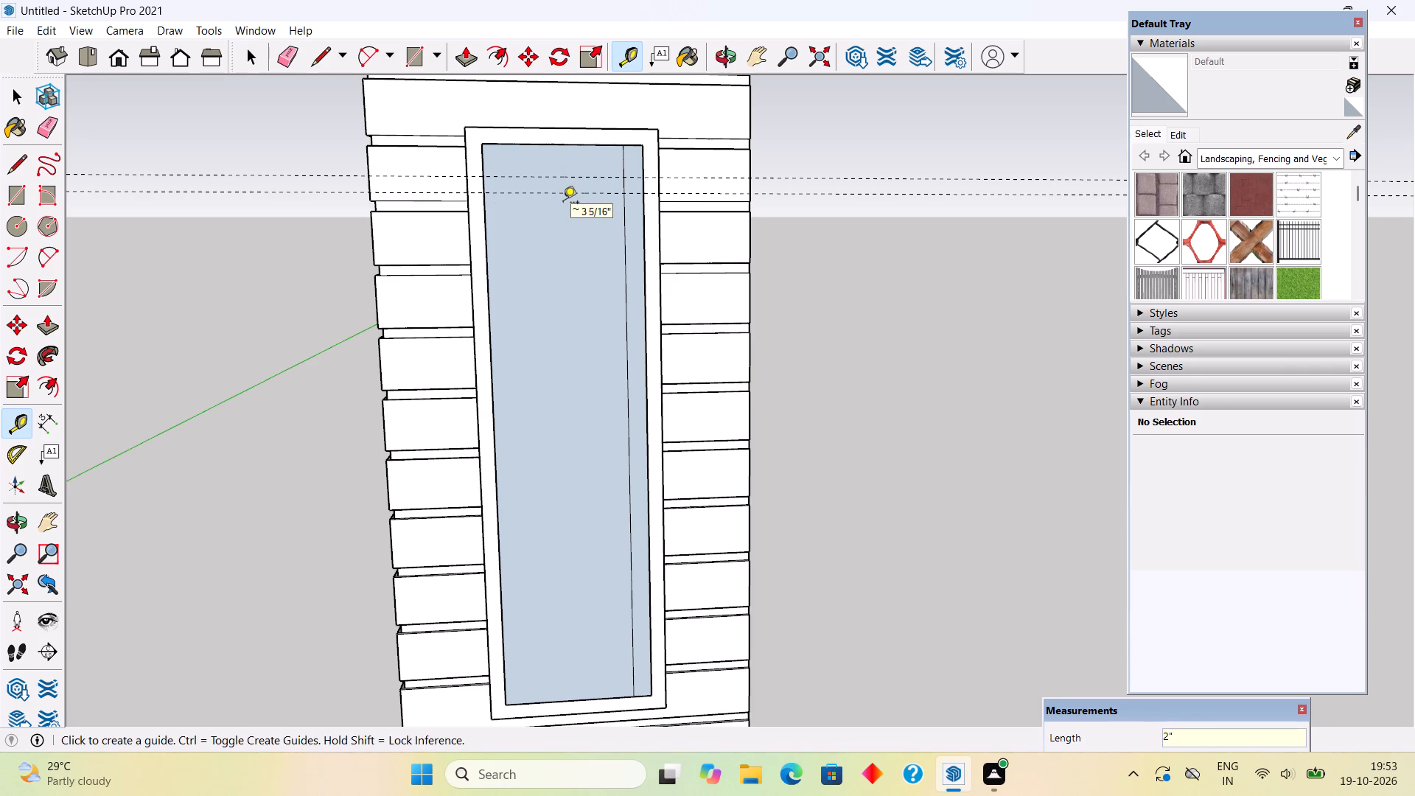
Copy the pair of horizontal guides downward at 6" spacing, repeated 10 times along the pane's height.
{"action": "key", "text": "space"}
{"action": "left_click", "coordinate": [563, 176], "text": "ctrl"}
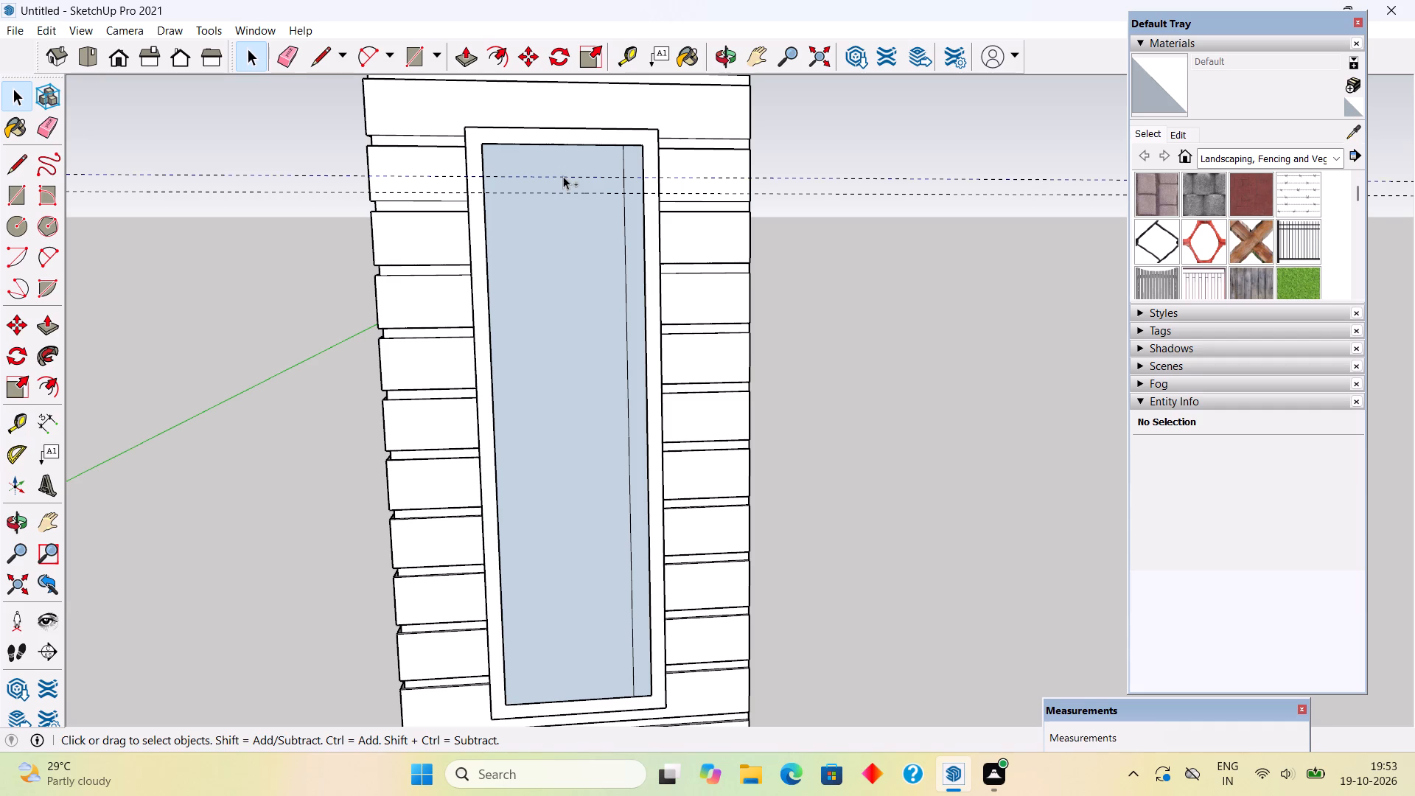
{"action": "left_click", "coordinate": [568, 193], "text": "ctrl"}
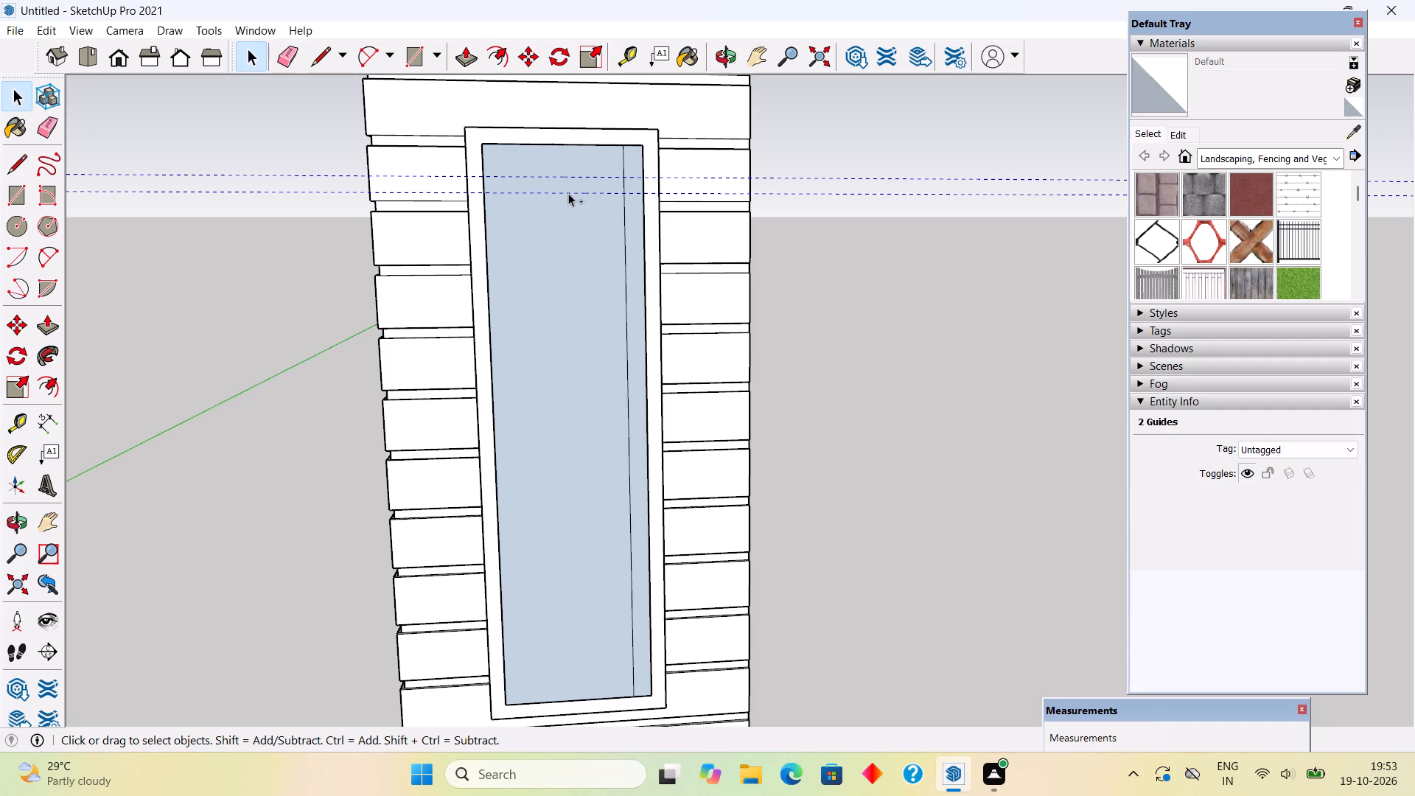
{"action": "key", "text": "m"}
{"action": "left_click", "coordinate": [568, 193]}
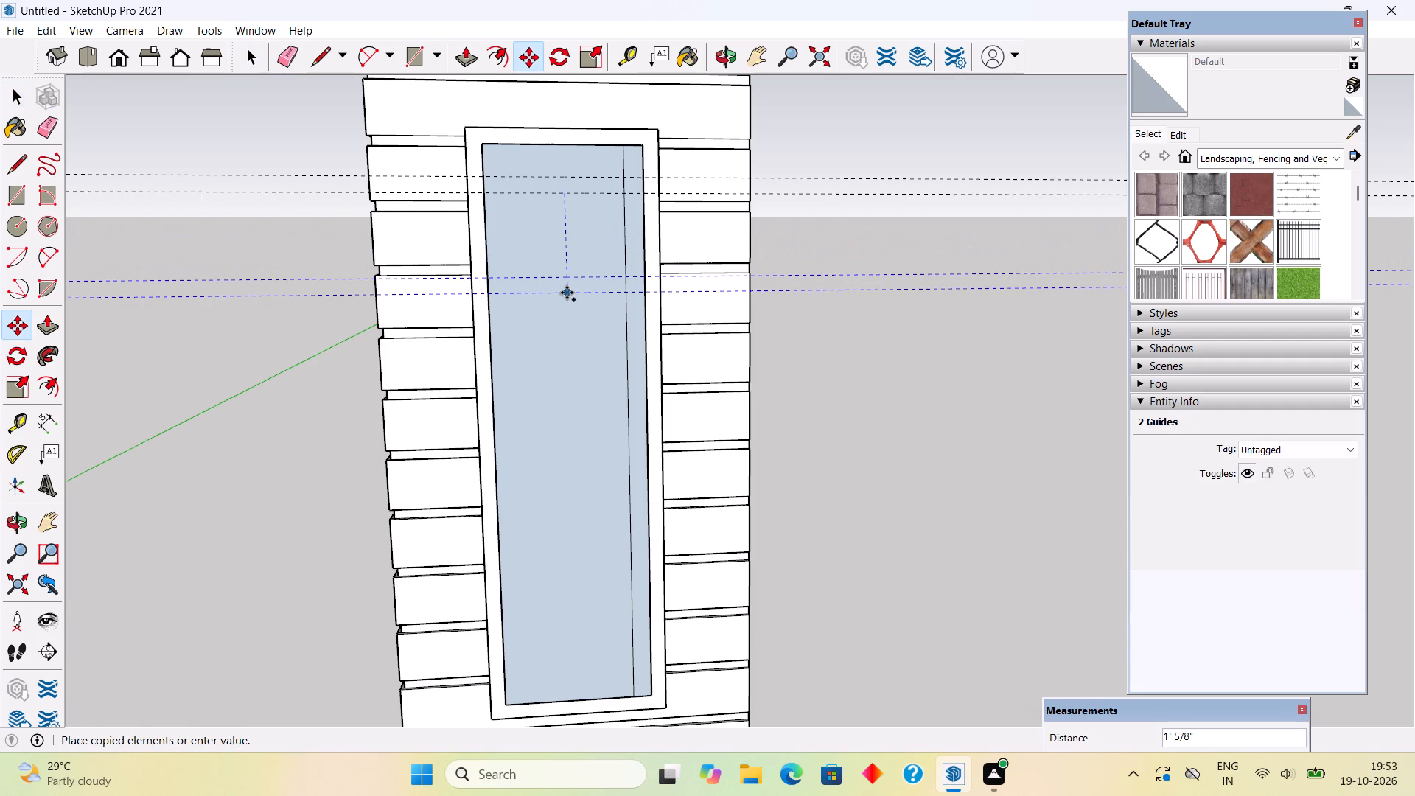
{"action": "type", "text": "6\""}
{"action": "key", "text": "Return"}
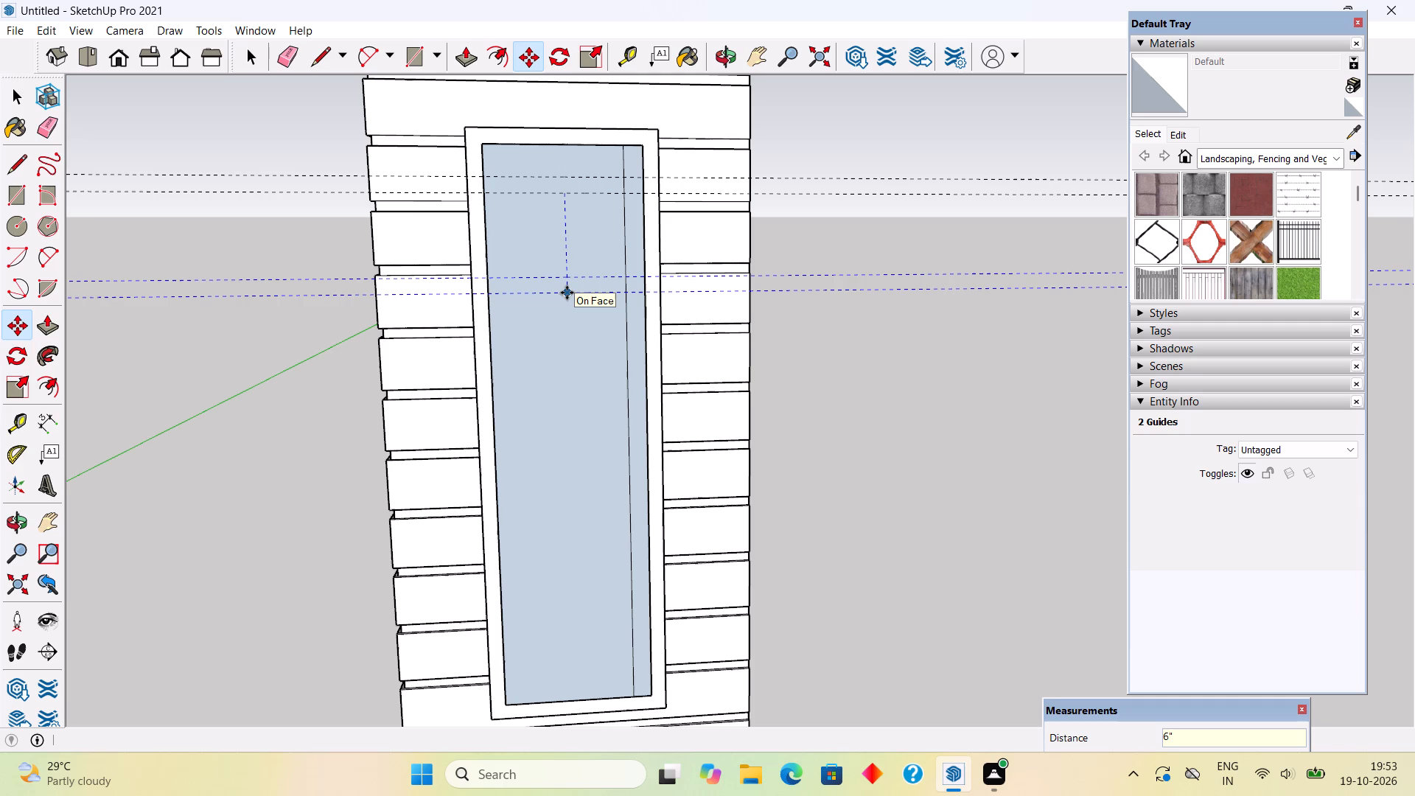
{"action": "key", "text": "x"}
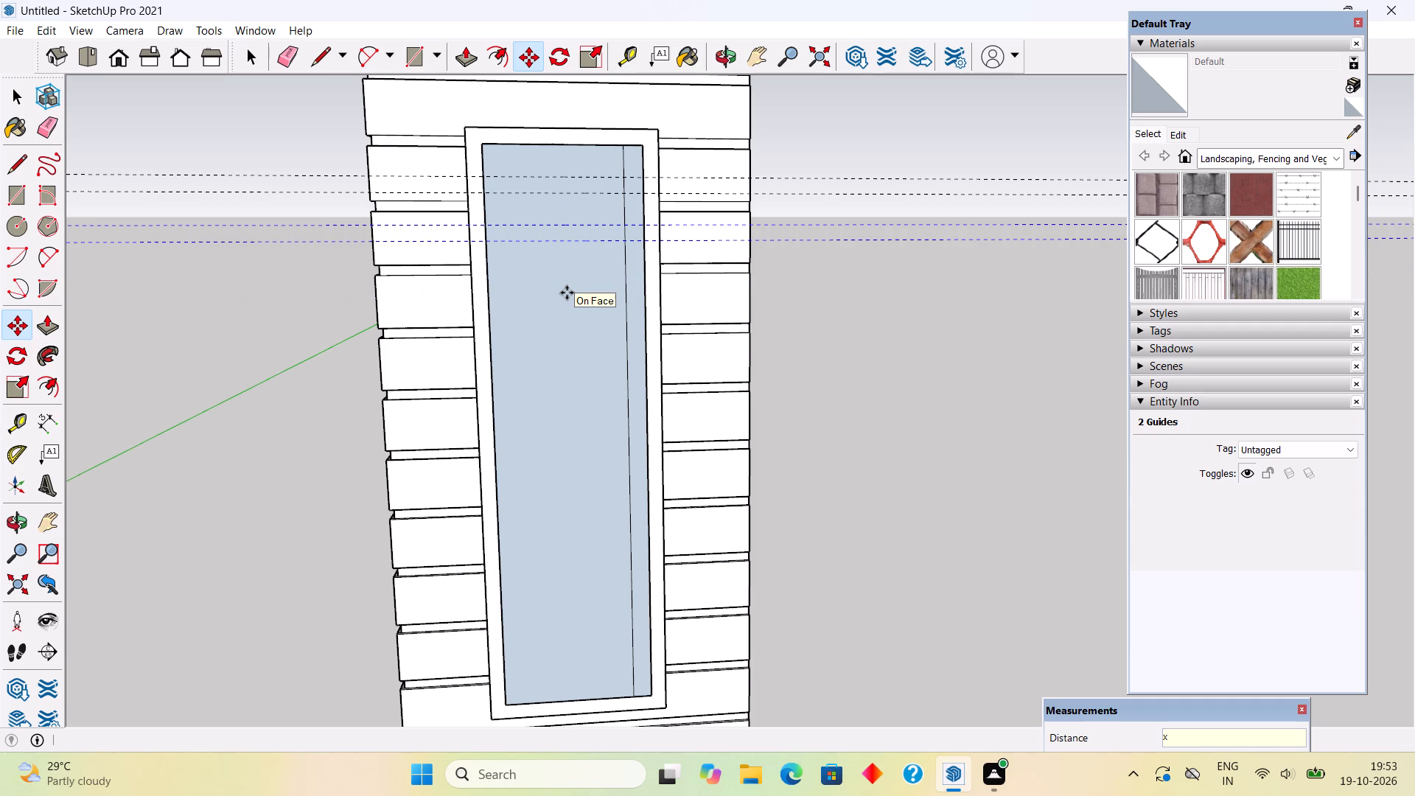
{"action": "type", "text": "10"}
{"action": "key", "text": "Return"}
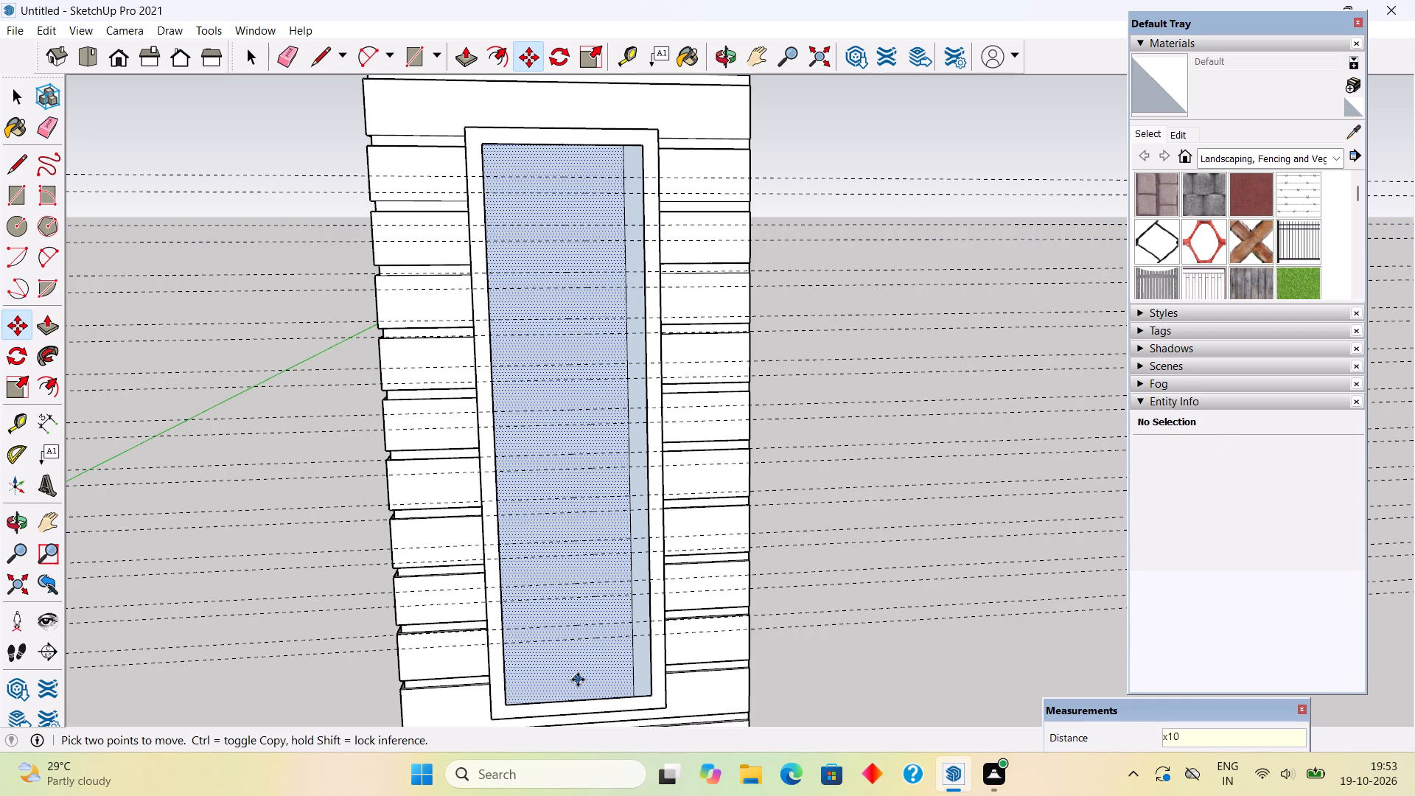
Copy the lowest pair of horizontal guides 6" further down, near the pane's bottom edge.
{"action": "key", "text": "space"}
{"action": "left_click", "coordinate": [591, 625]}
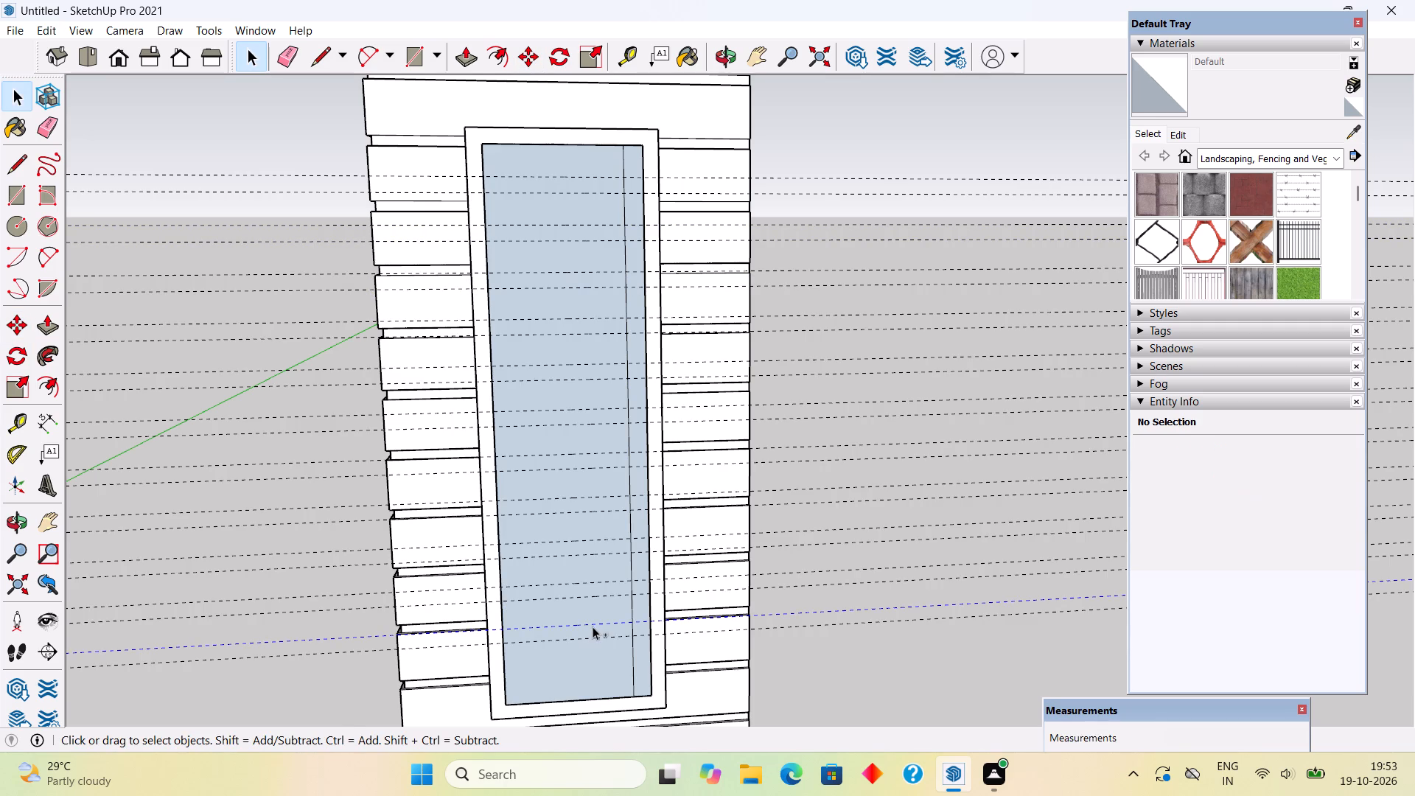
{"action": "left_click", "coordinate": [594, 638], "text": "ctrl"}
{"action": "key", "text": "m"}
{"action": "left_click", "coordinate": [594, 638]}
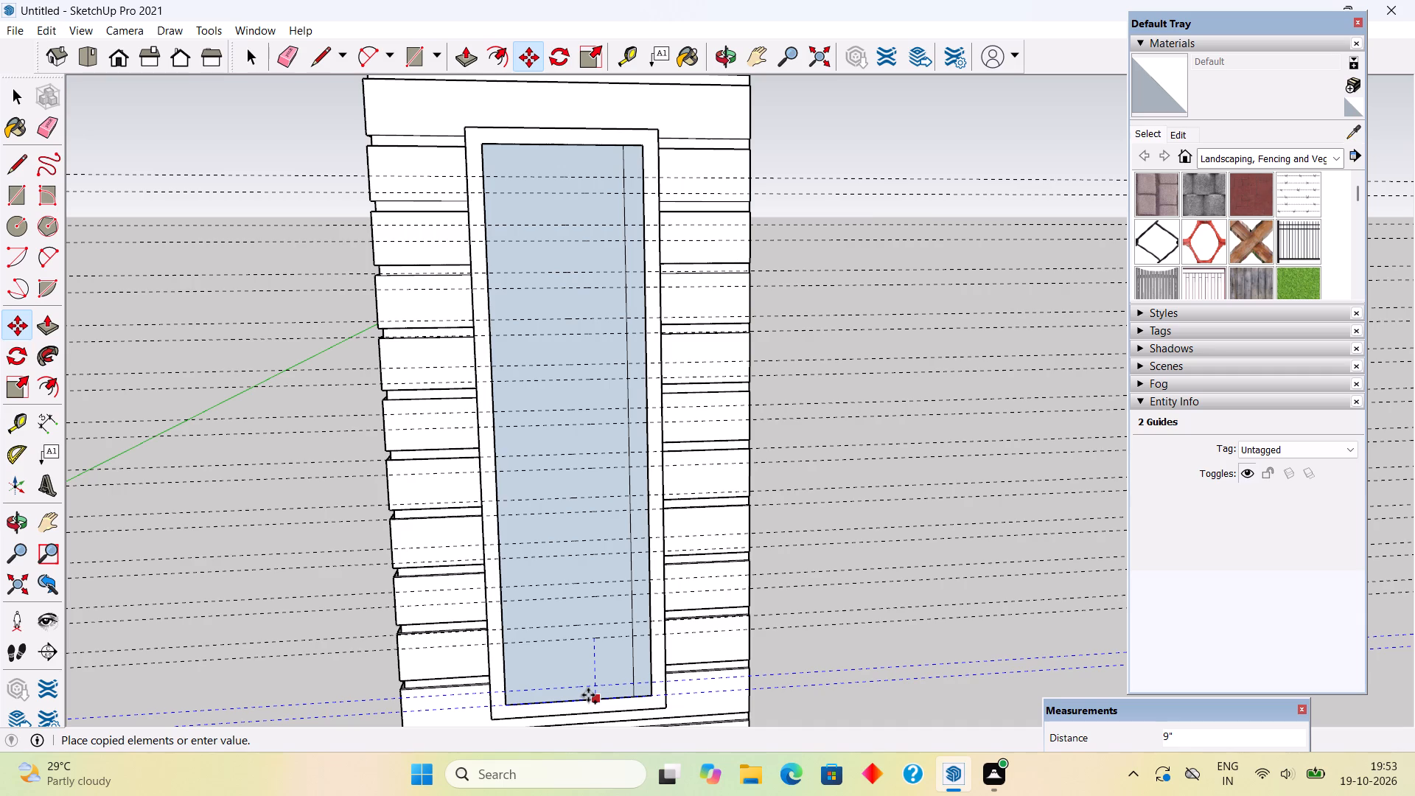
{"action": "type", "text": "6\""}
{"action": "key", "text": "Return"}
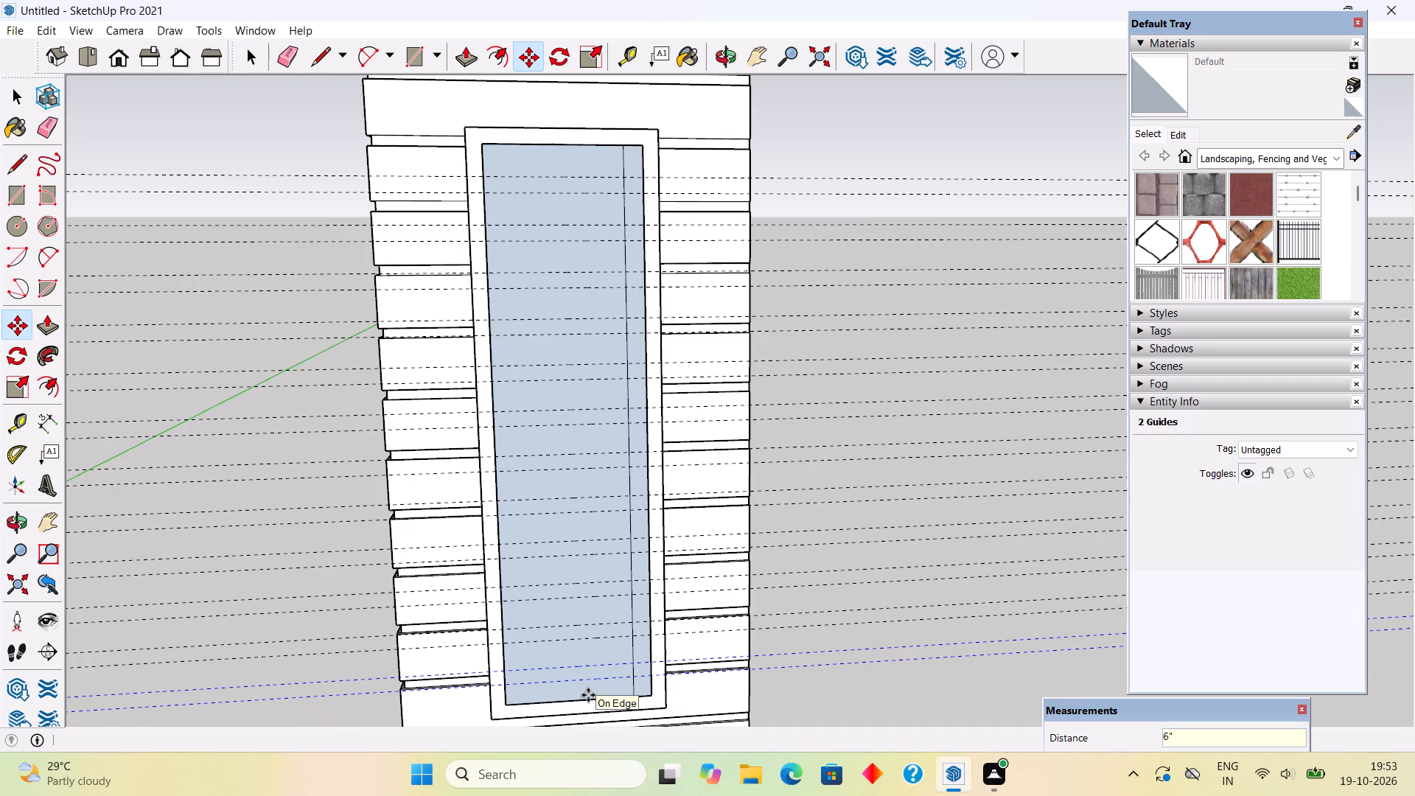
{"action": "key", "text": "space"}
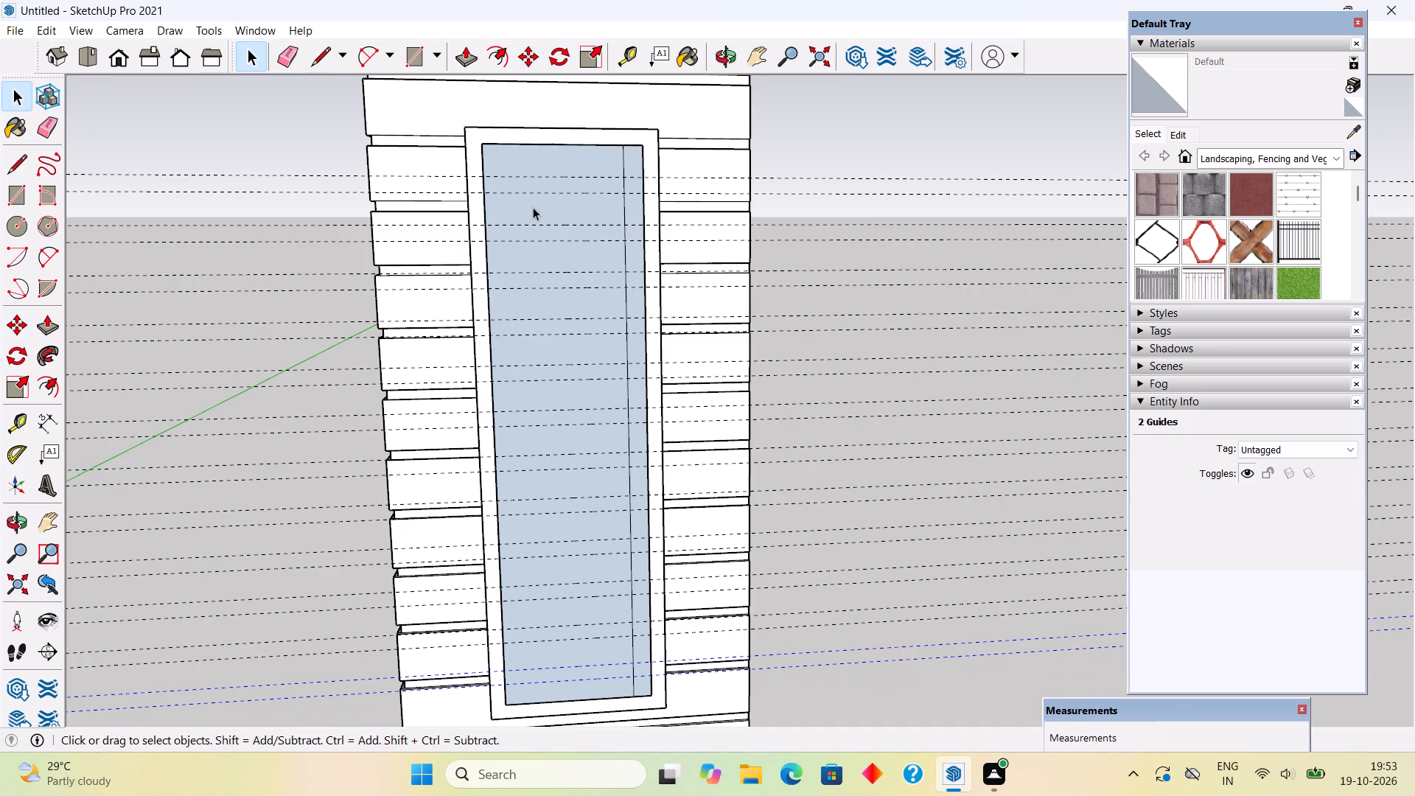
Select the wide pane face beside the narrow vertical strip.
{"action": "scroll", "coordinate": [543, 144], "scroll_direction": "up", "scroll_amount": 4}
{"action": "scroll", "coordinate": [584, 203], "scroll_direction": "up", "scroll_amount": 1}
{"action": "middle_click_drag", "start_coordinate": [559, 166], "coordinate": [508, 136]}
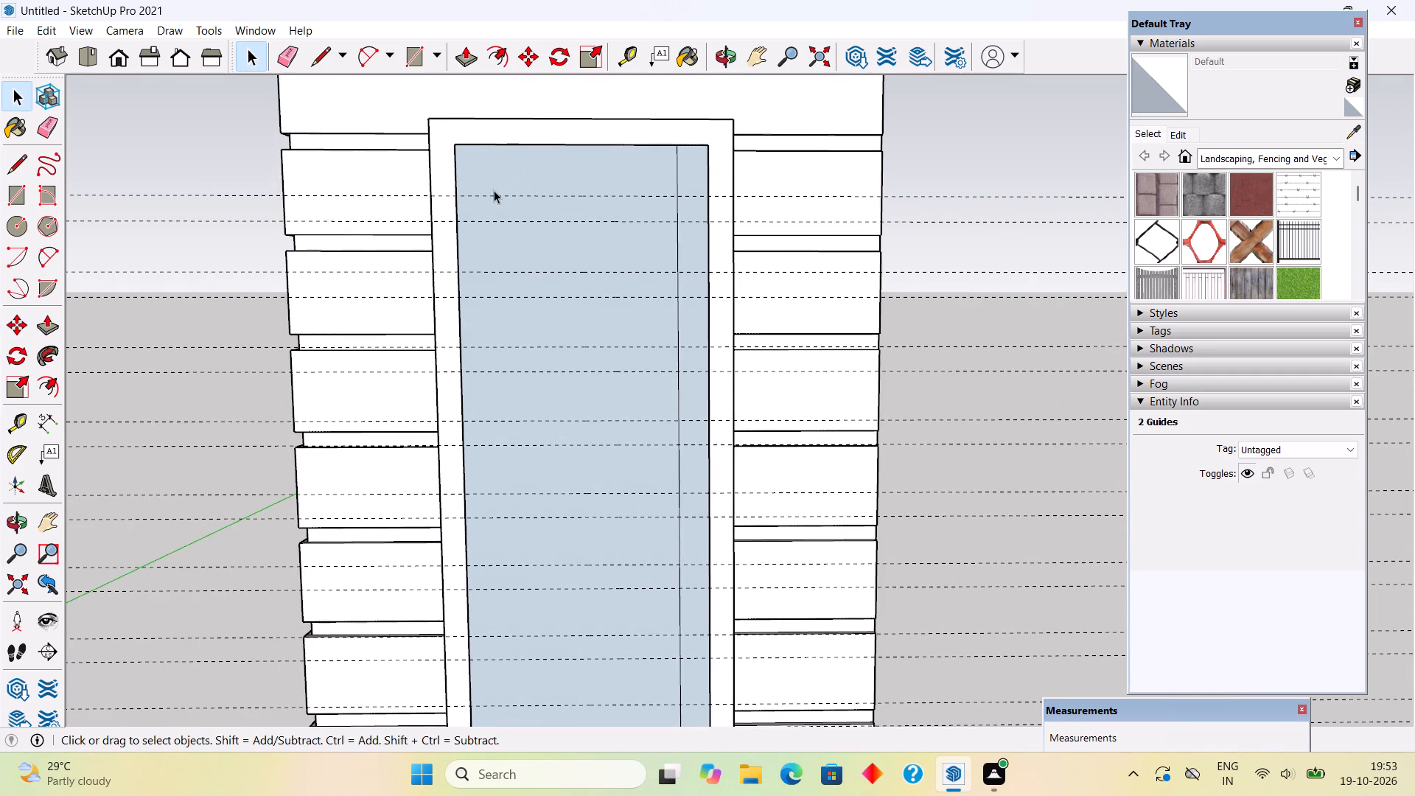
{"action": "middle_click_drag", "start_coordinate": [576, 216], "coordinate": [702, 240]}
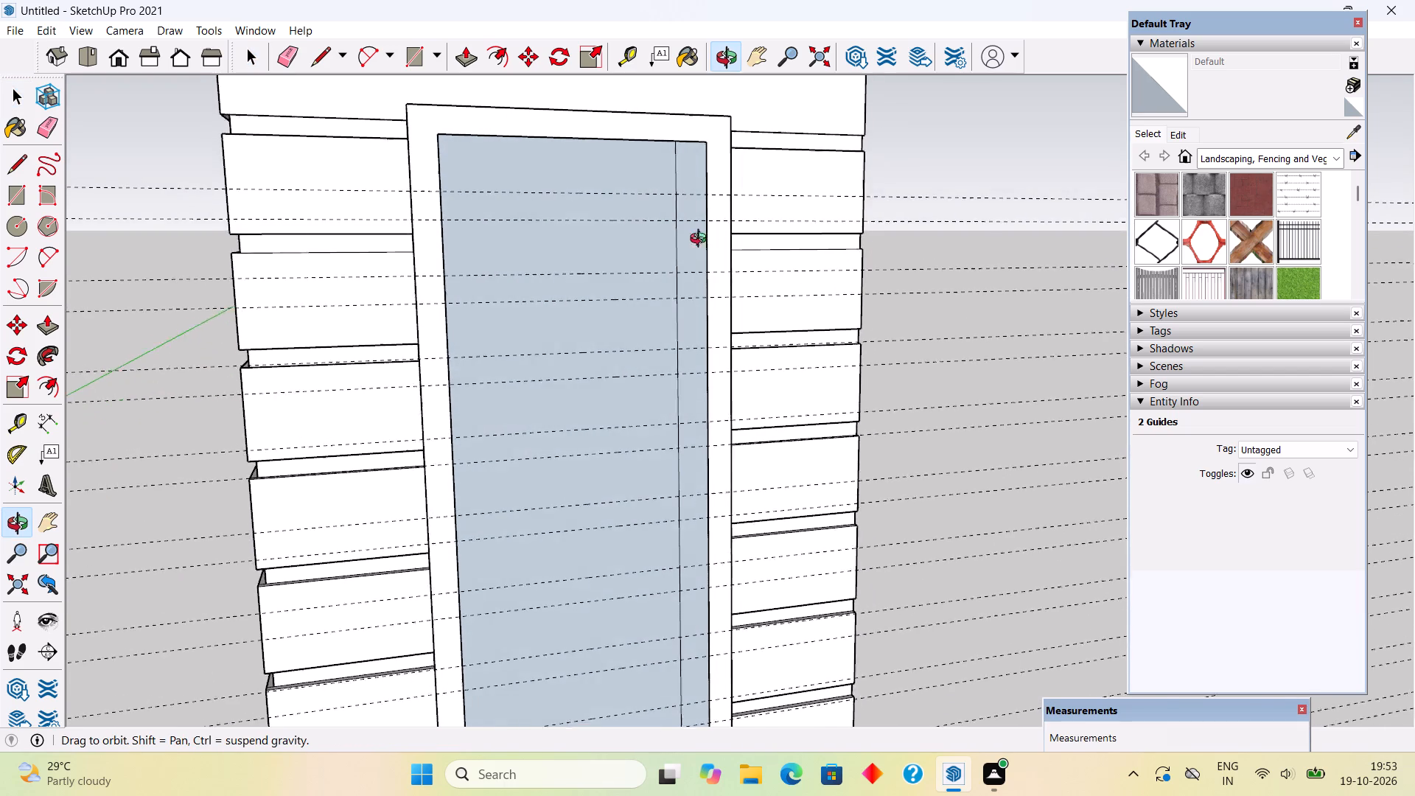
{"action": "middle_click_drag", "start_coordinate": [702, 240], "coordinate": [684, 252]}
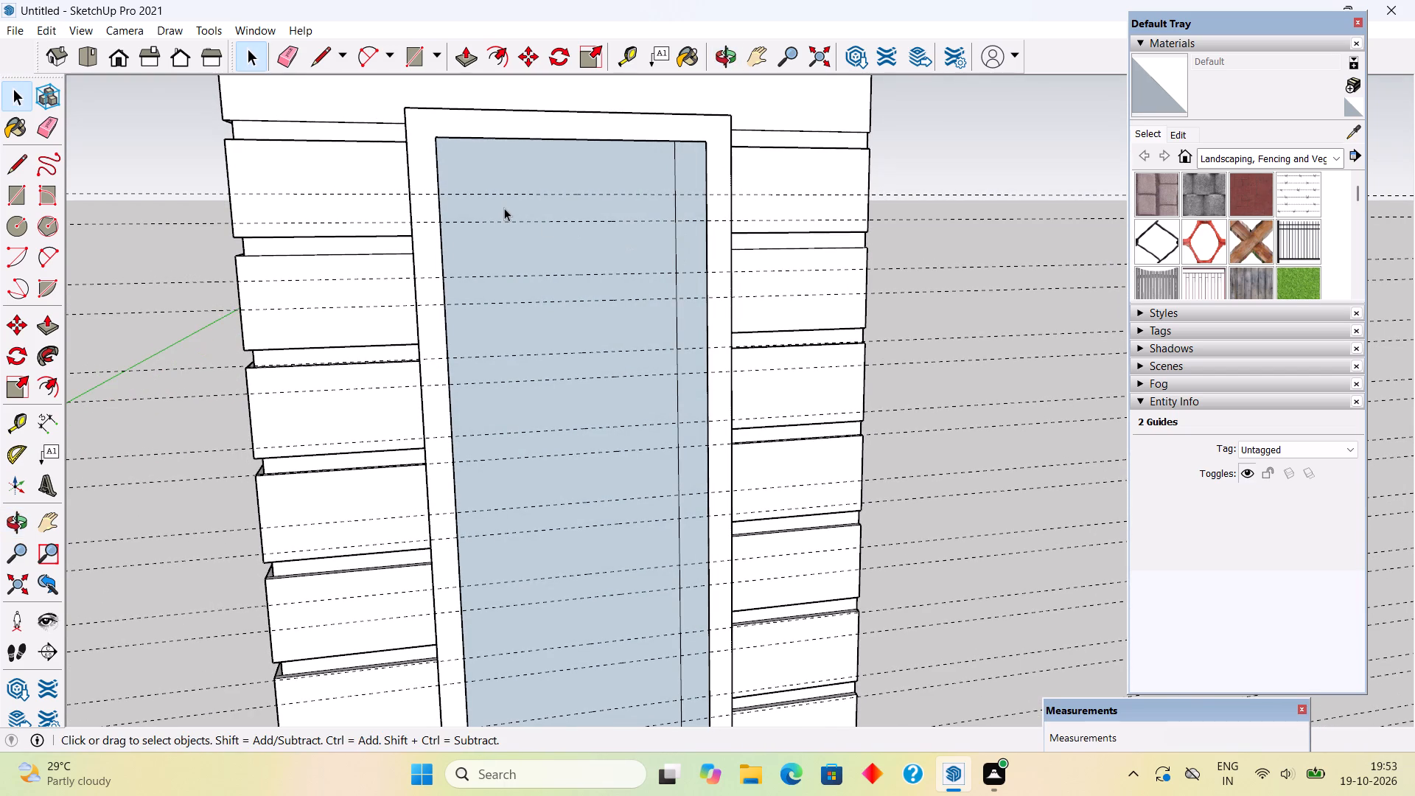
{"action": "left_click", "coordinate": [686, 208]}
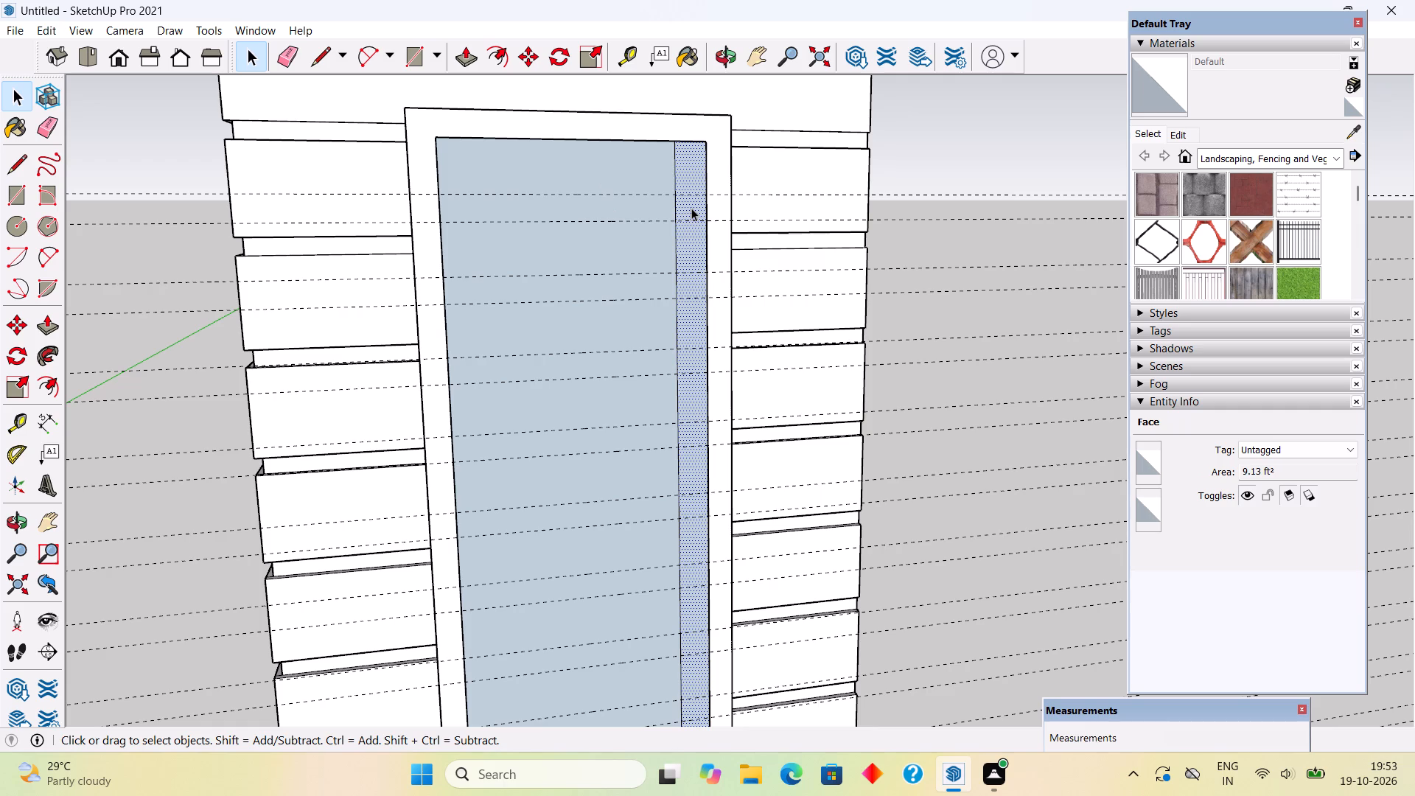
{"action": "left_click", "coordinate": [600, 207]}
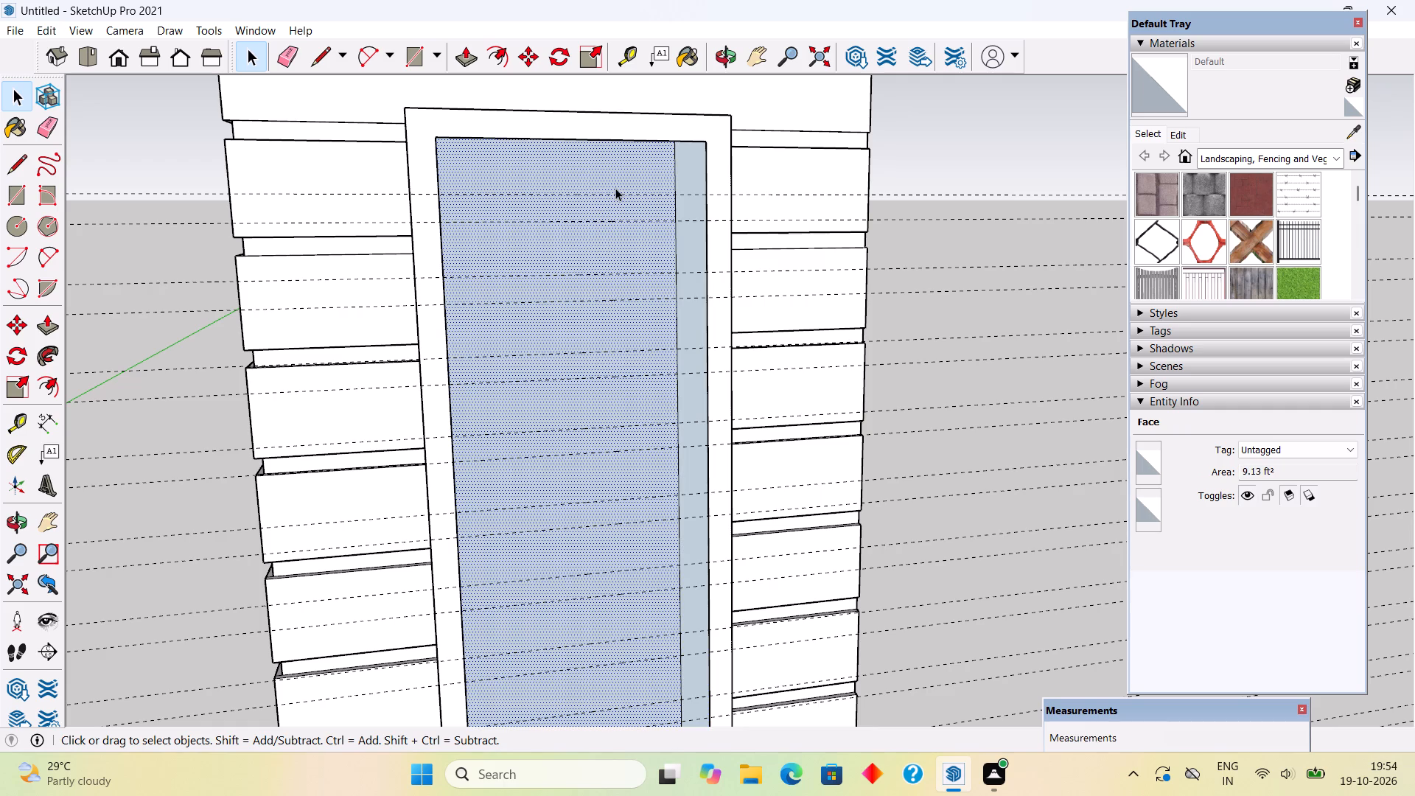
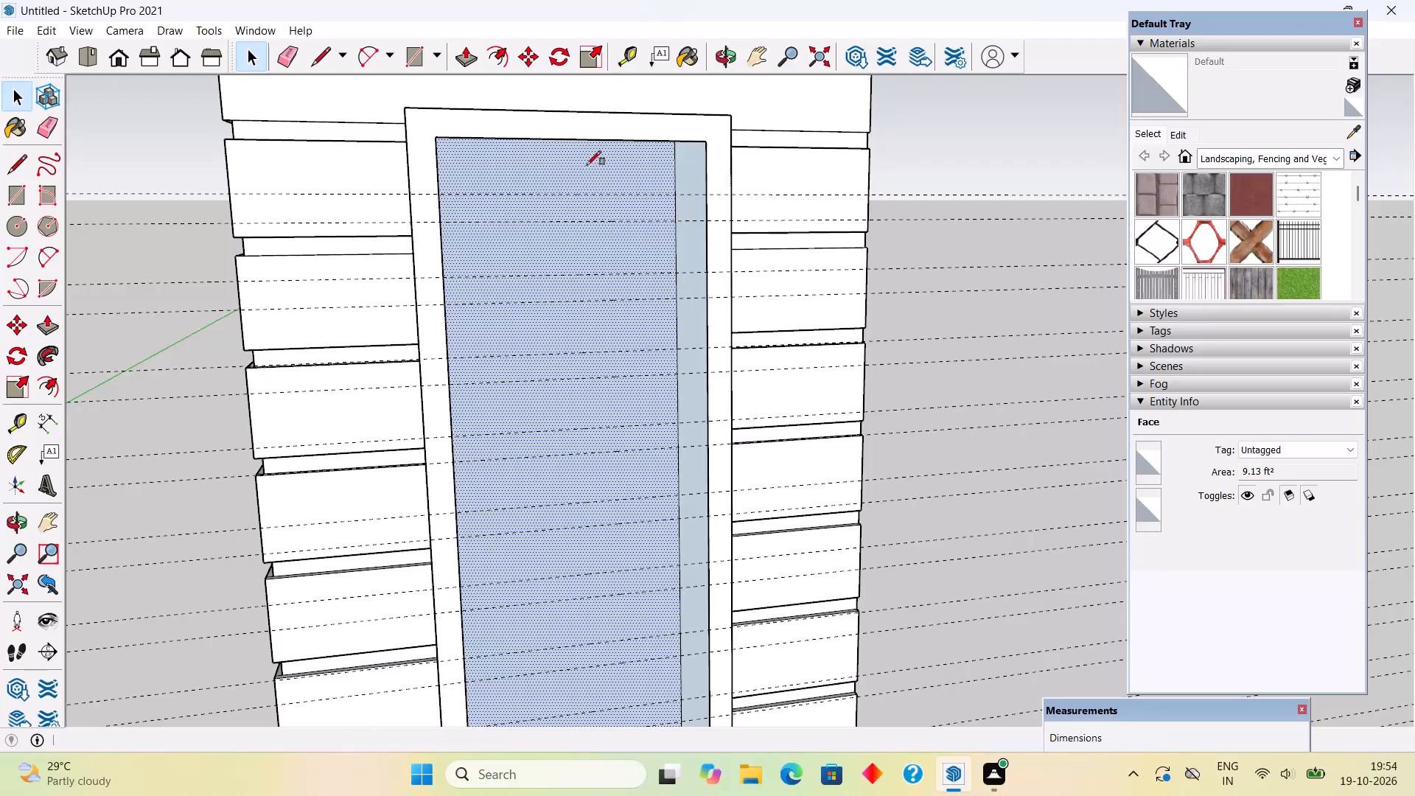
Draw the top two horizontal slat rectangles, 2" by about 1' 5 1/2", between the guide pairs on the window's inner face.
{"action": "key", "text": "r"}
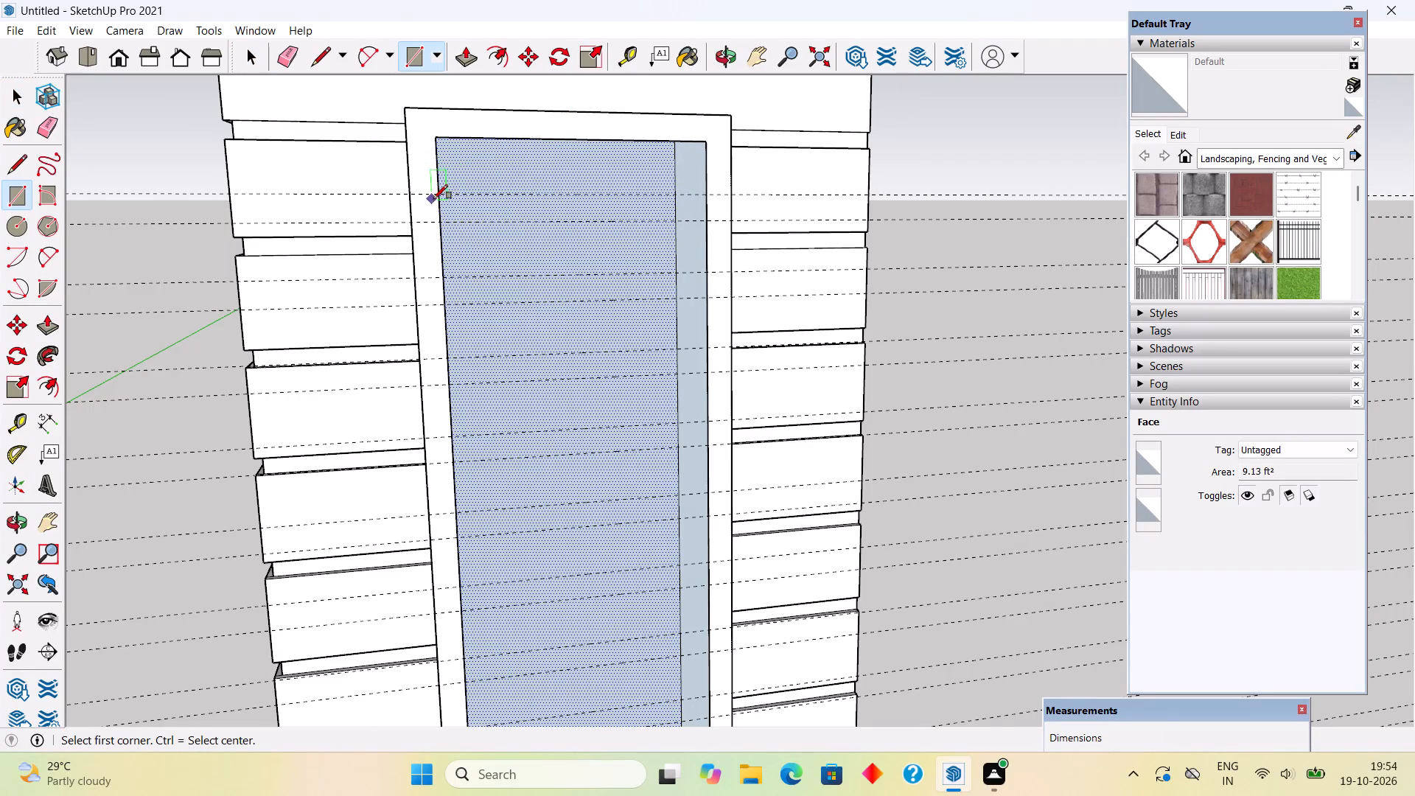
{"action": "left_click", "coordinate": [440, 195]}
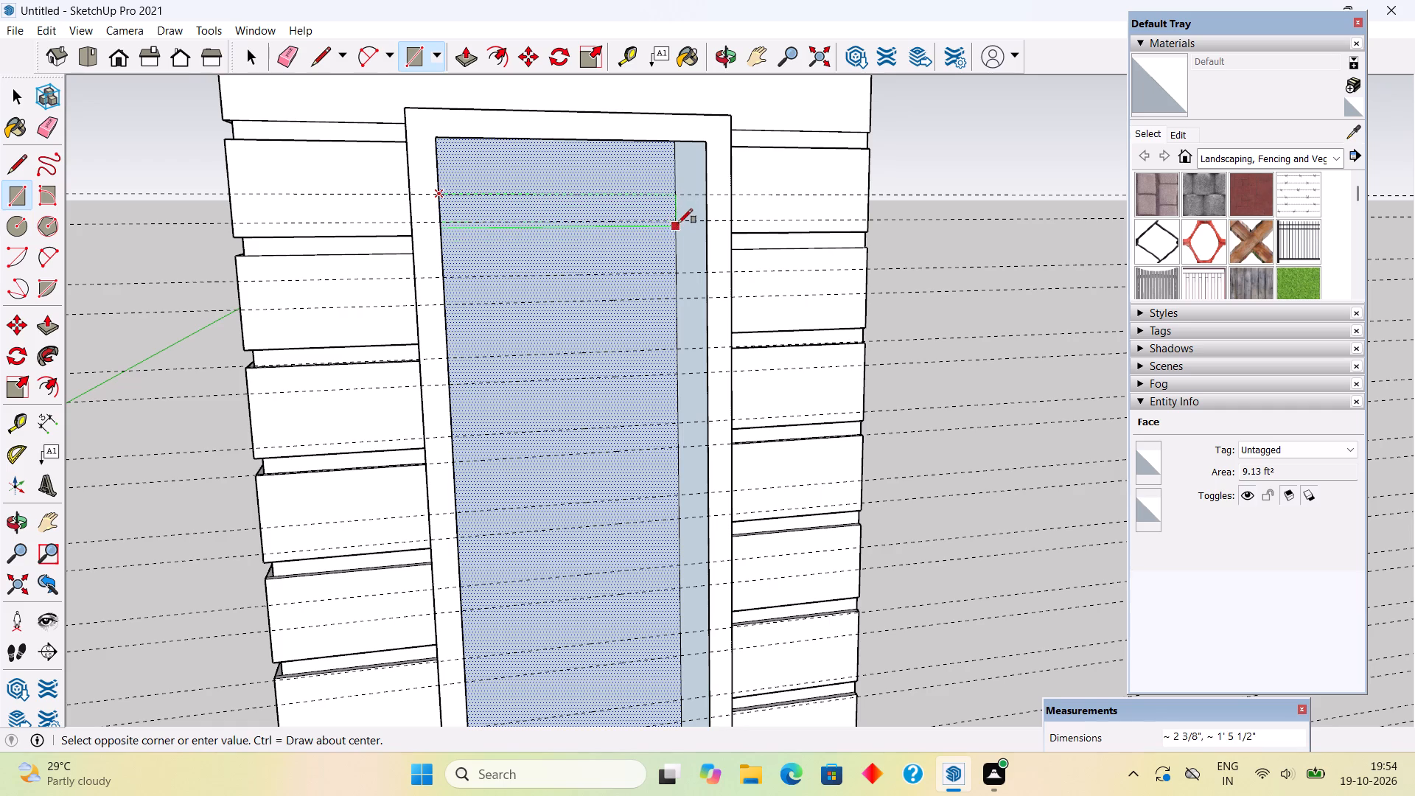
{"action": "left_click", "coordinate": [679, 222]}
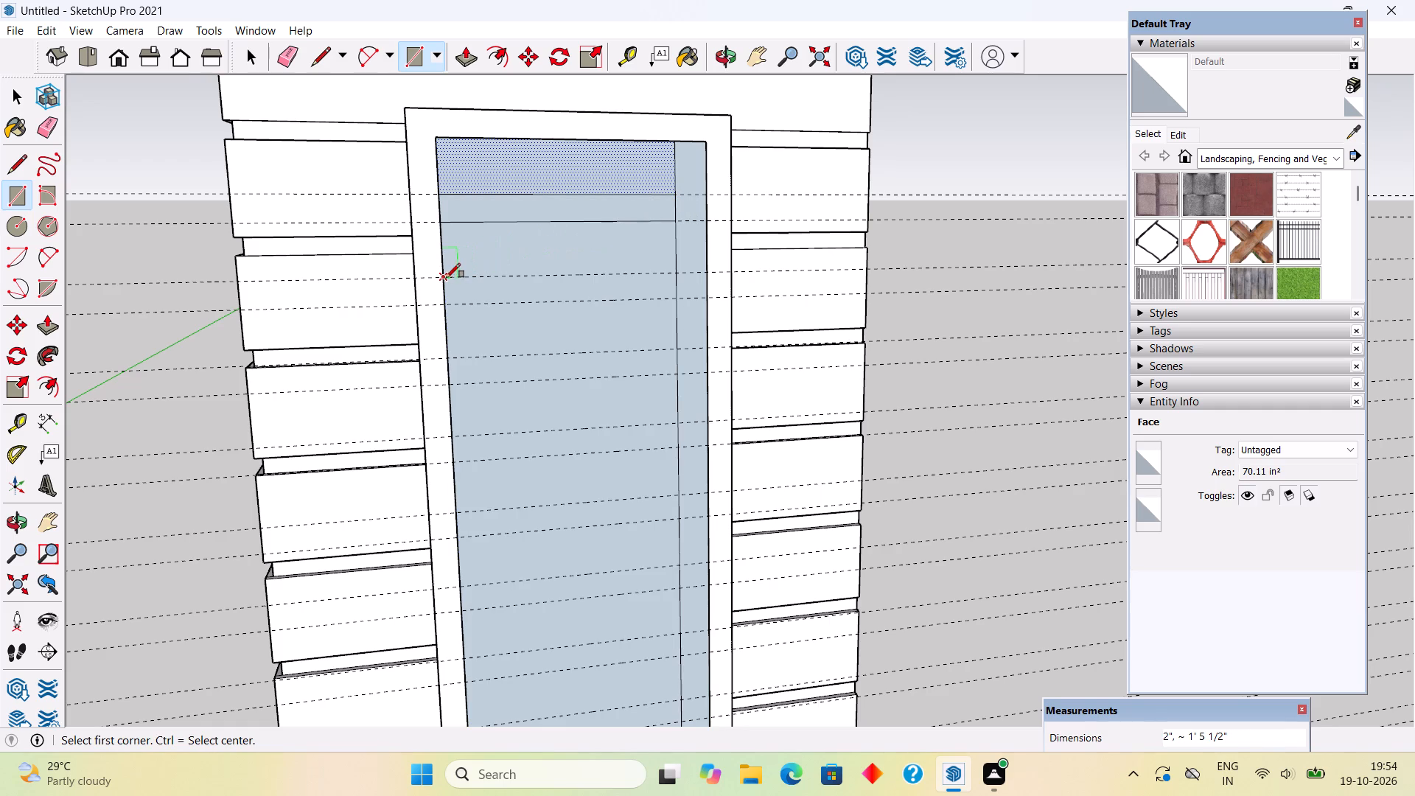
{"action": "left_click", "coordinate": [444, 279]}
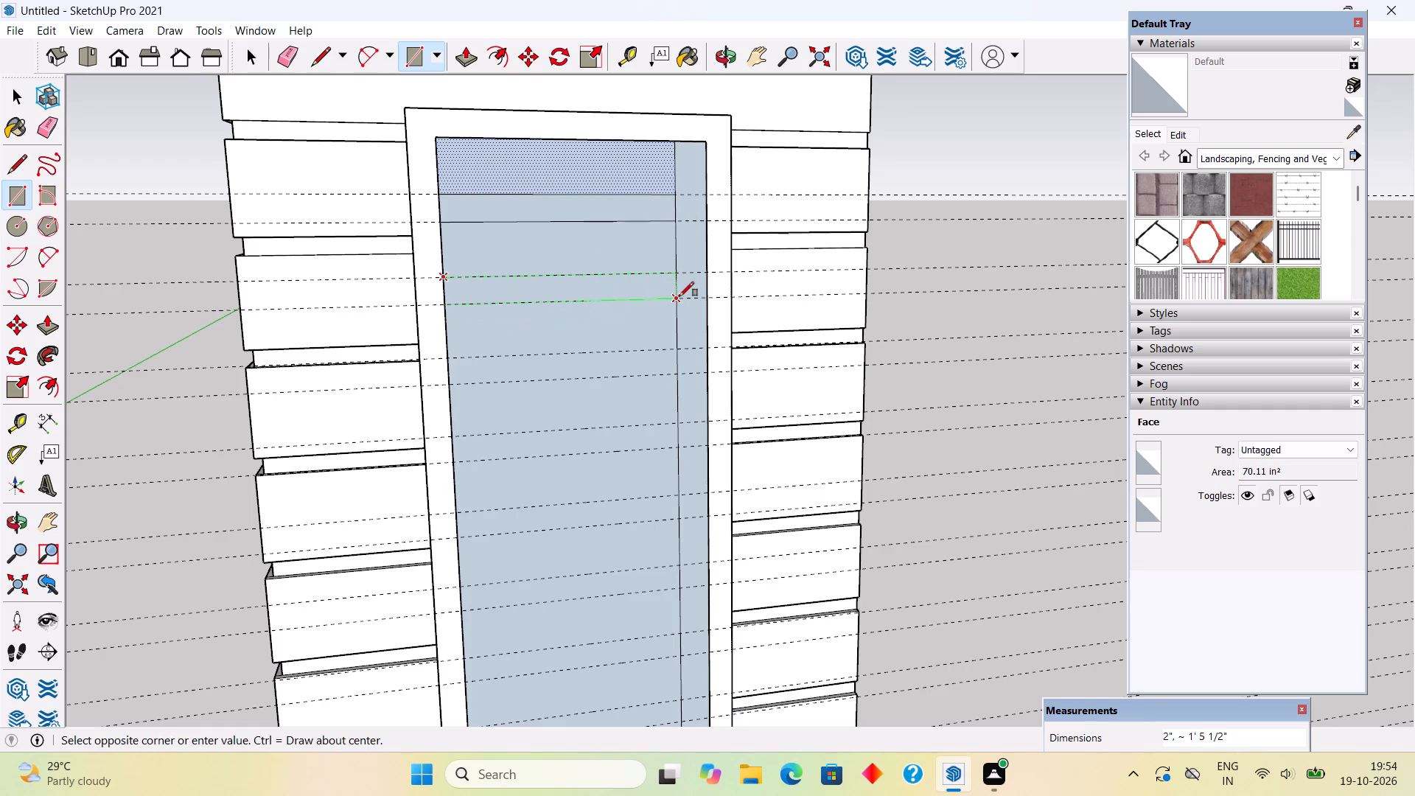
{"action": "left_click", "coordinate": [679, 296]}
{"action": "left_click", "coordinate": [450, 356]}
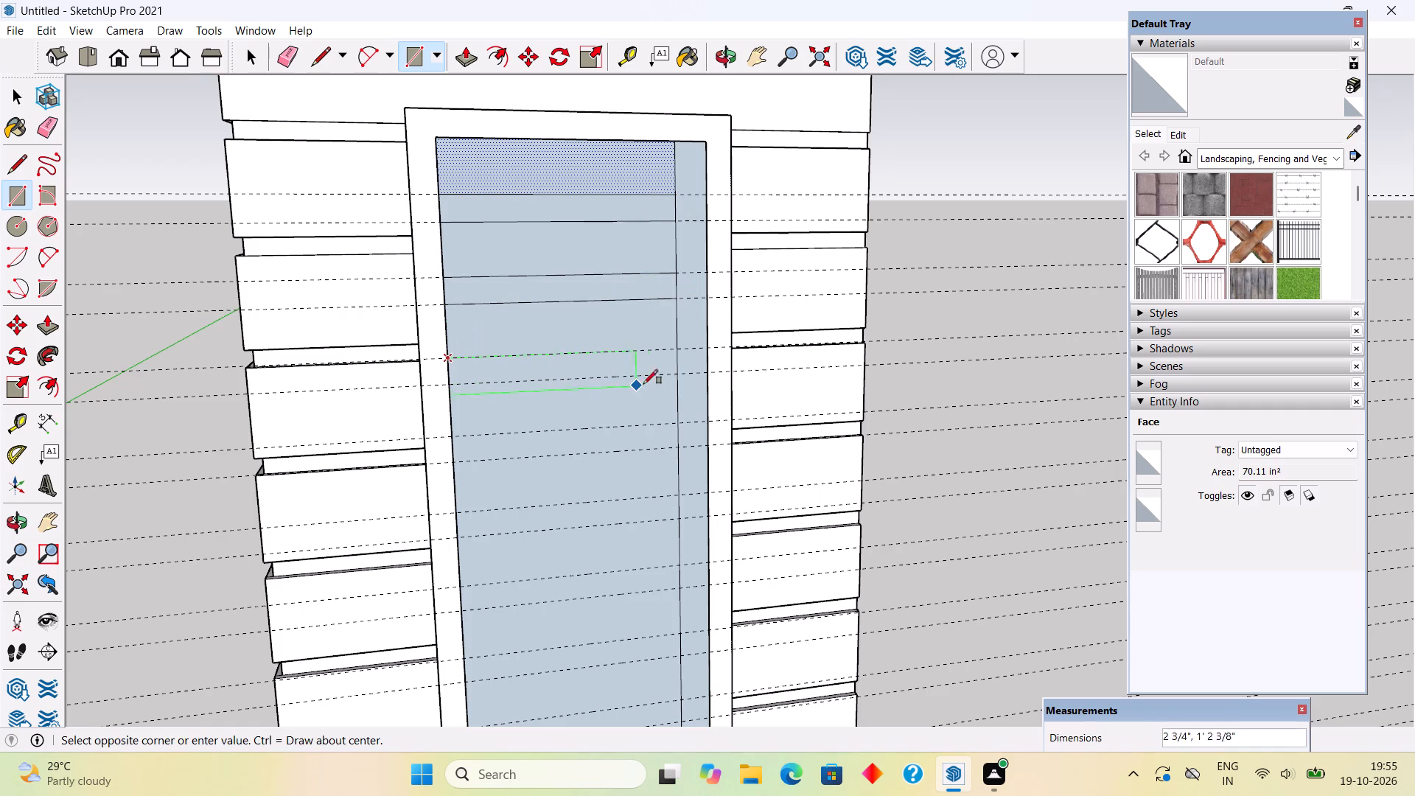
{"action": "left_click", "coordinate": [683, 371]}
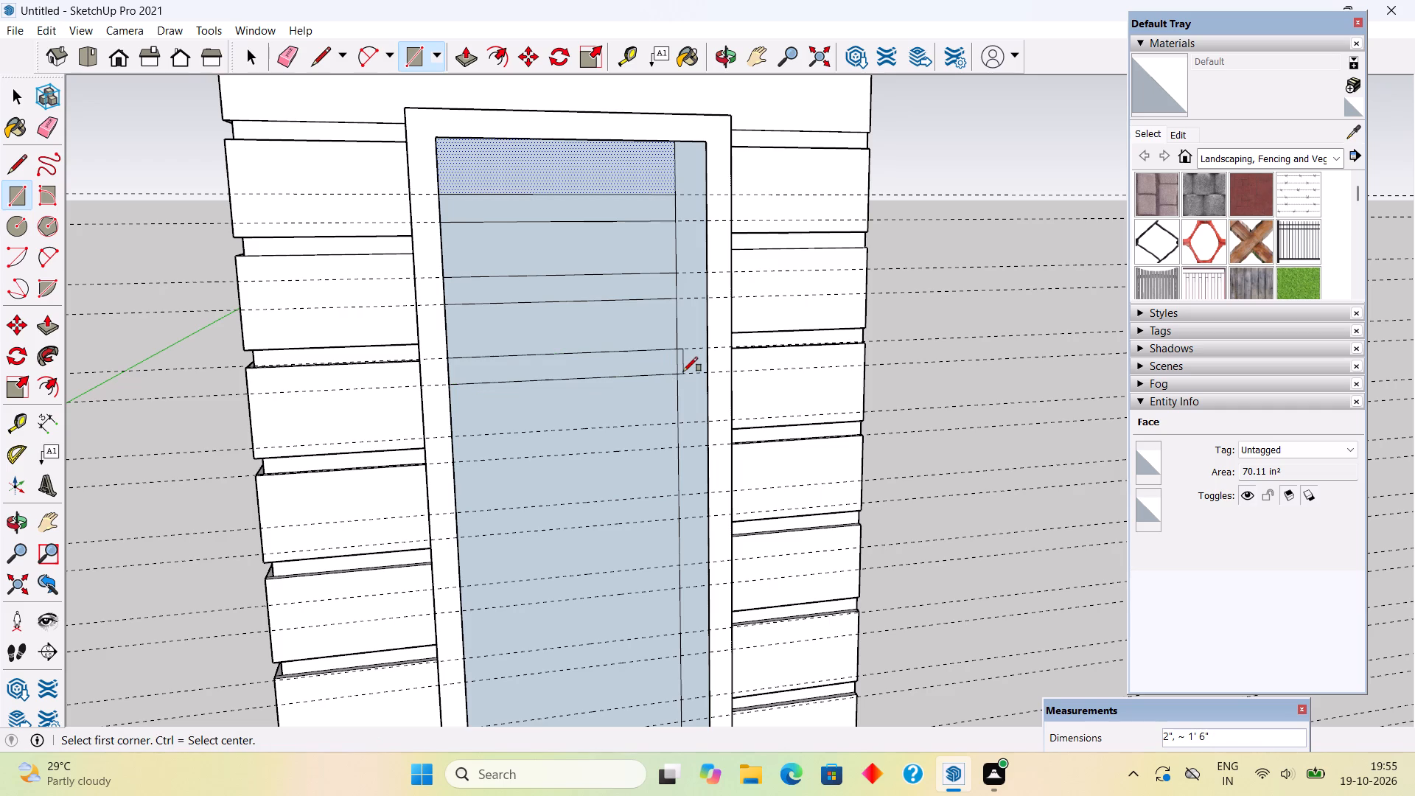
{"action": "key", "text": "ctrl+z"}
Draw the third and fourth slat rectangles, each 2" by about 1' 5 1/2", on the following guide pairs down the window face.
{"action": "left_click", "coordinate": [447, 357]}
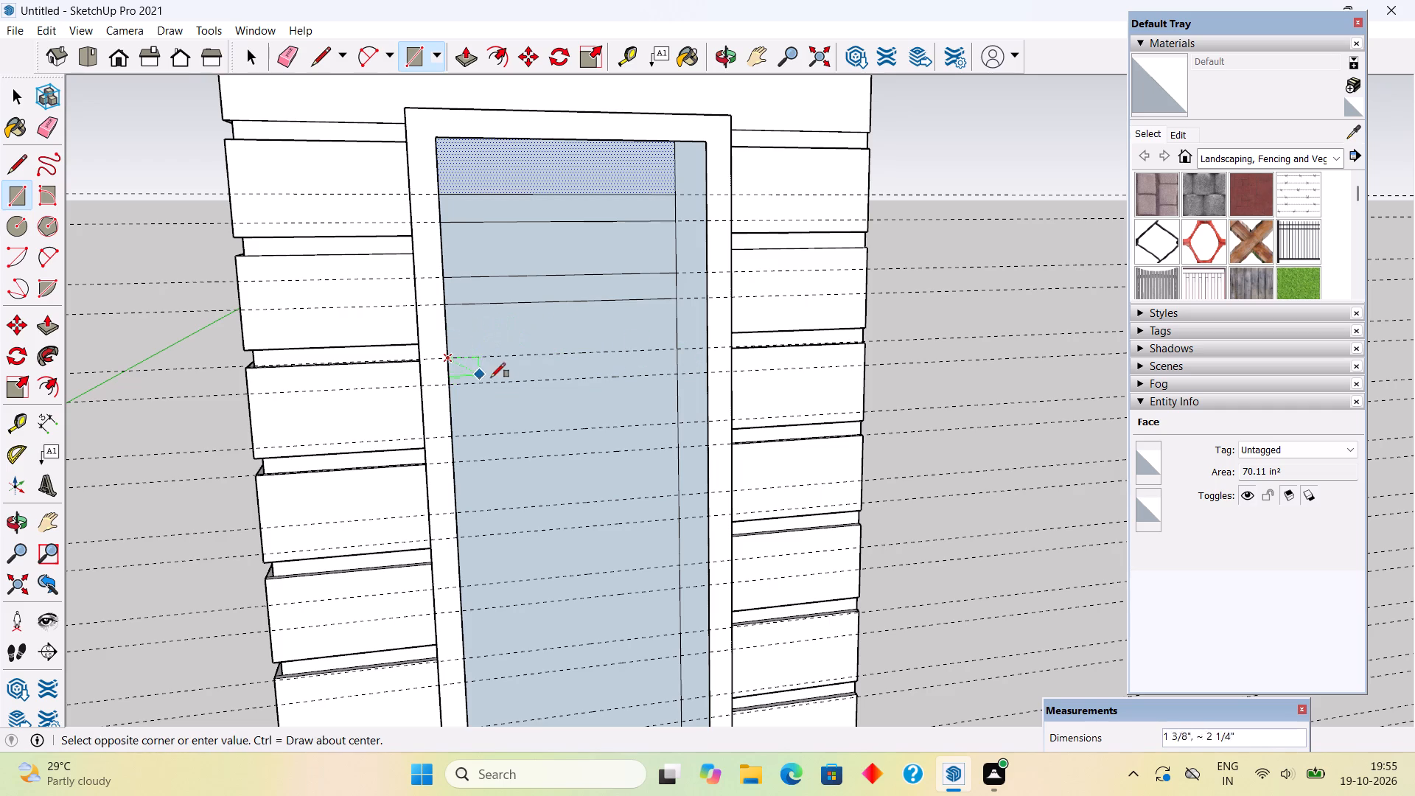
{"action": "left_click", "coordinate": [681, 371]}
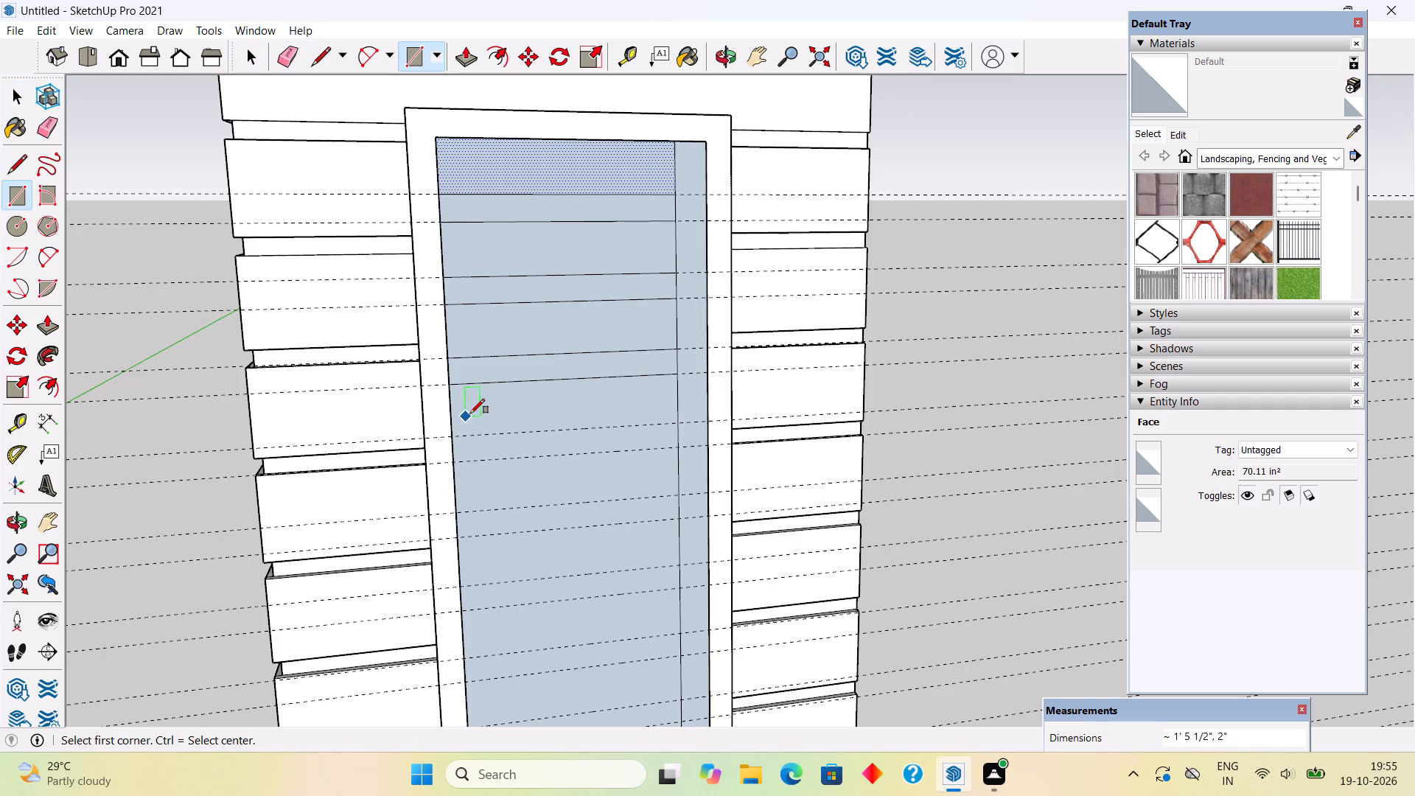
{"action": "left_click", "coordinate": [453, 439]}
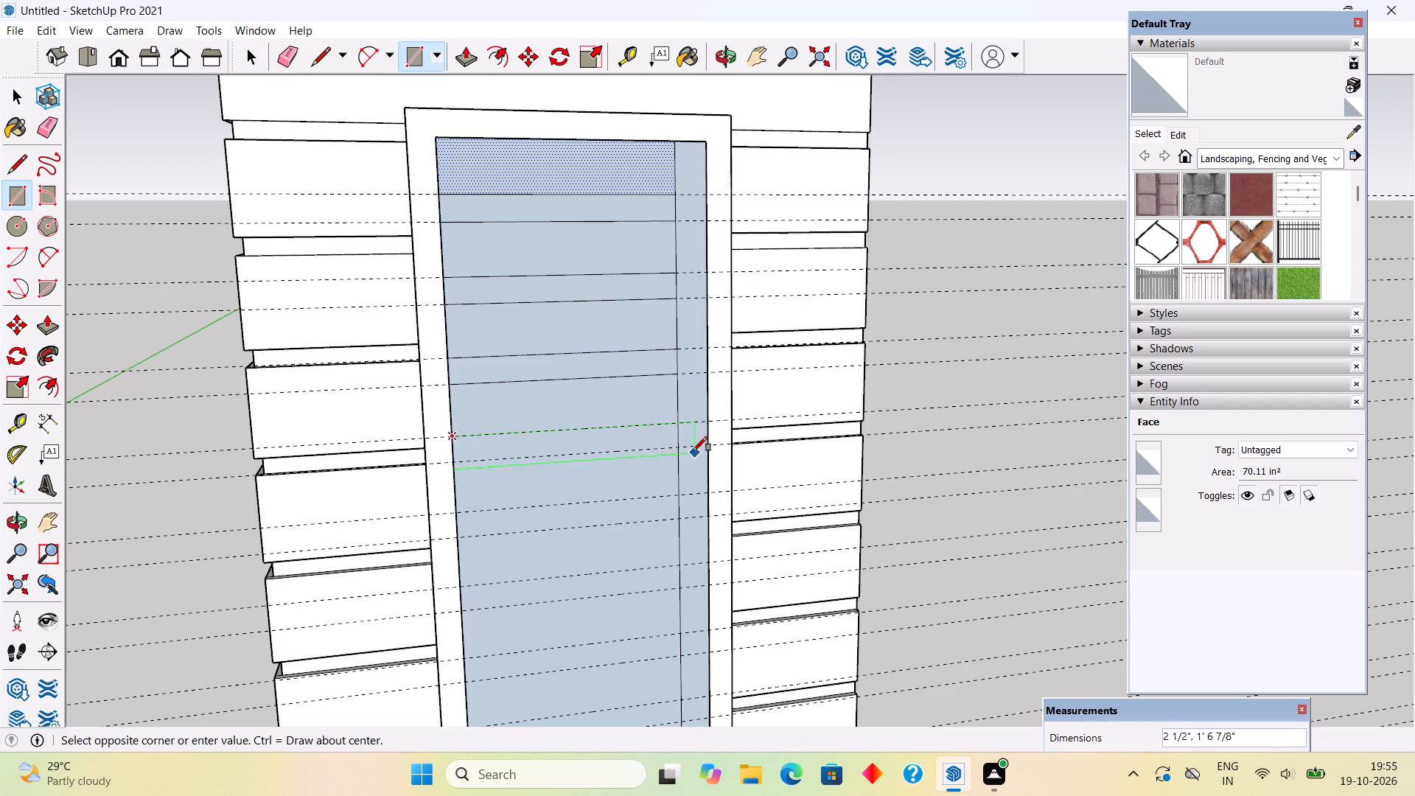
{"action": "left_click", "coordinate": [677, 447]}
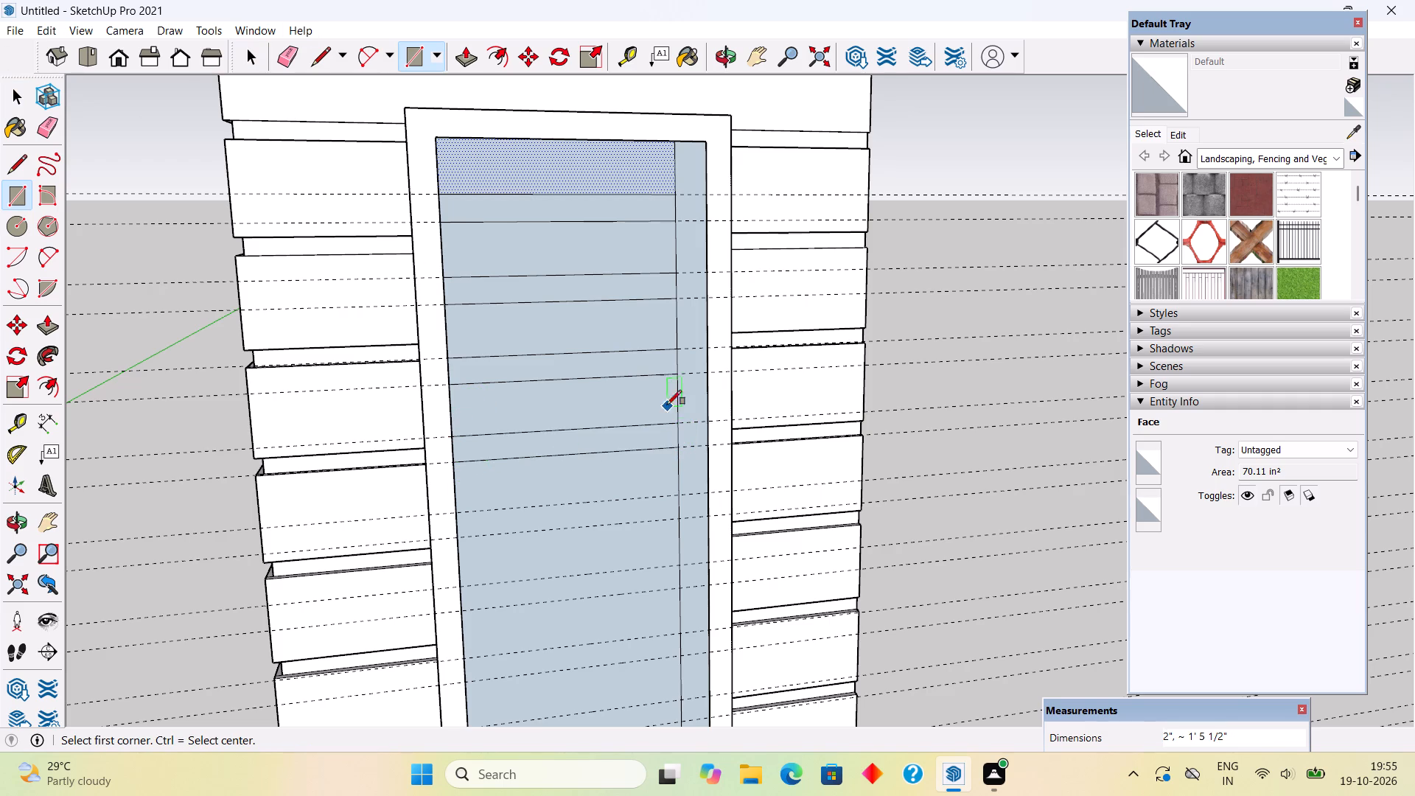
Draw the fifth to eighth slat rectangles, each 2" by about 1' 5 1/2", on the next guide pairs down the window face.
{"action": "scroll", "coordinate": [669, 310], "scroll_direction": "down", "scroll_amount": 10}
{"action": "scroll", "coordinate": [701, 638], "scroll_direction": "up", "scroll_amount": 1}
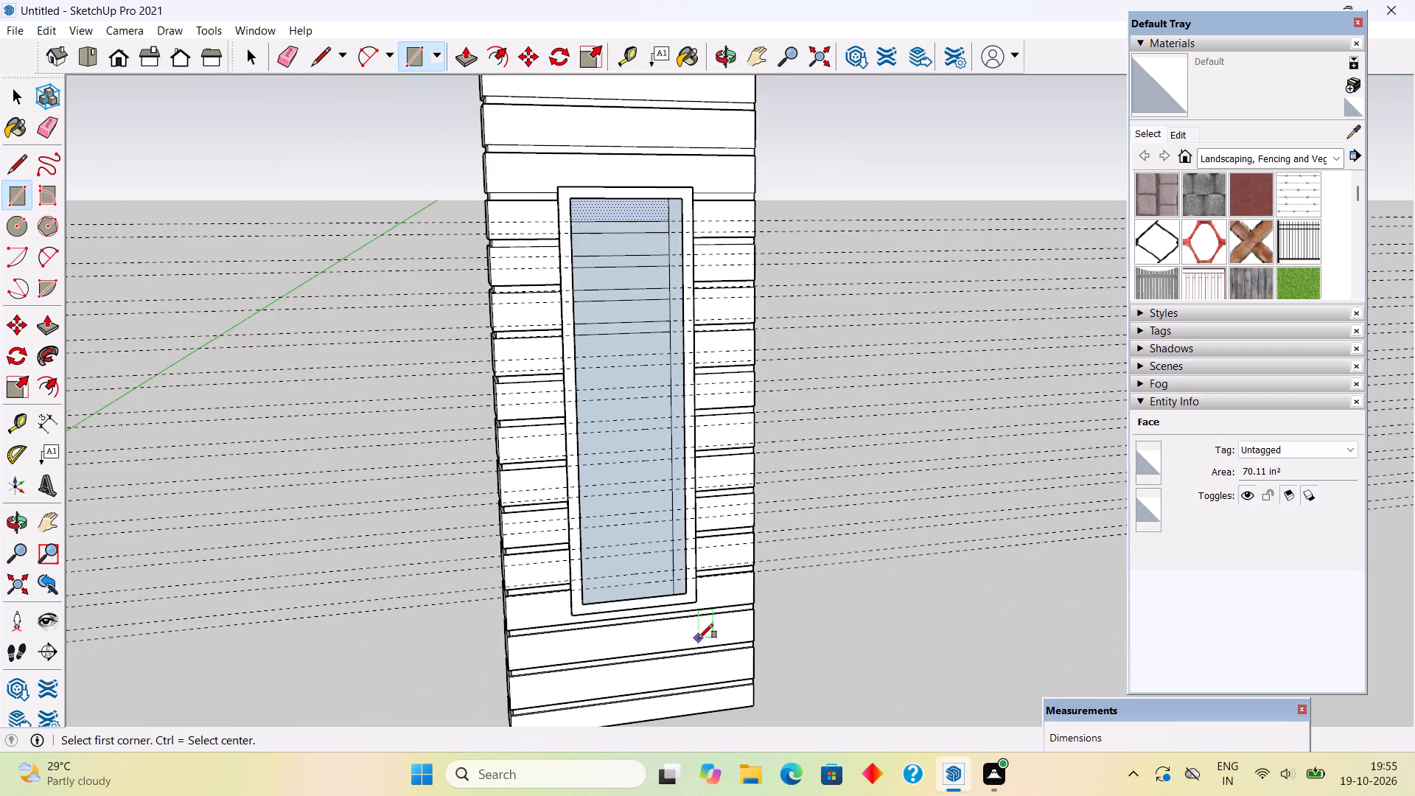
{"action": "scroll", "coordinate": [699, 638], "scroll_direction": "up", "scroll_amount": 4}
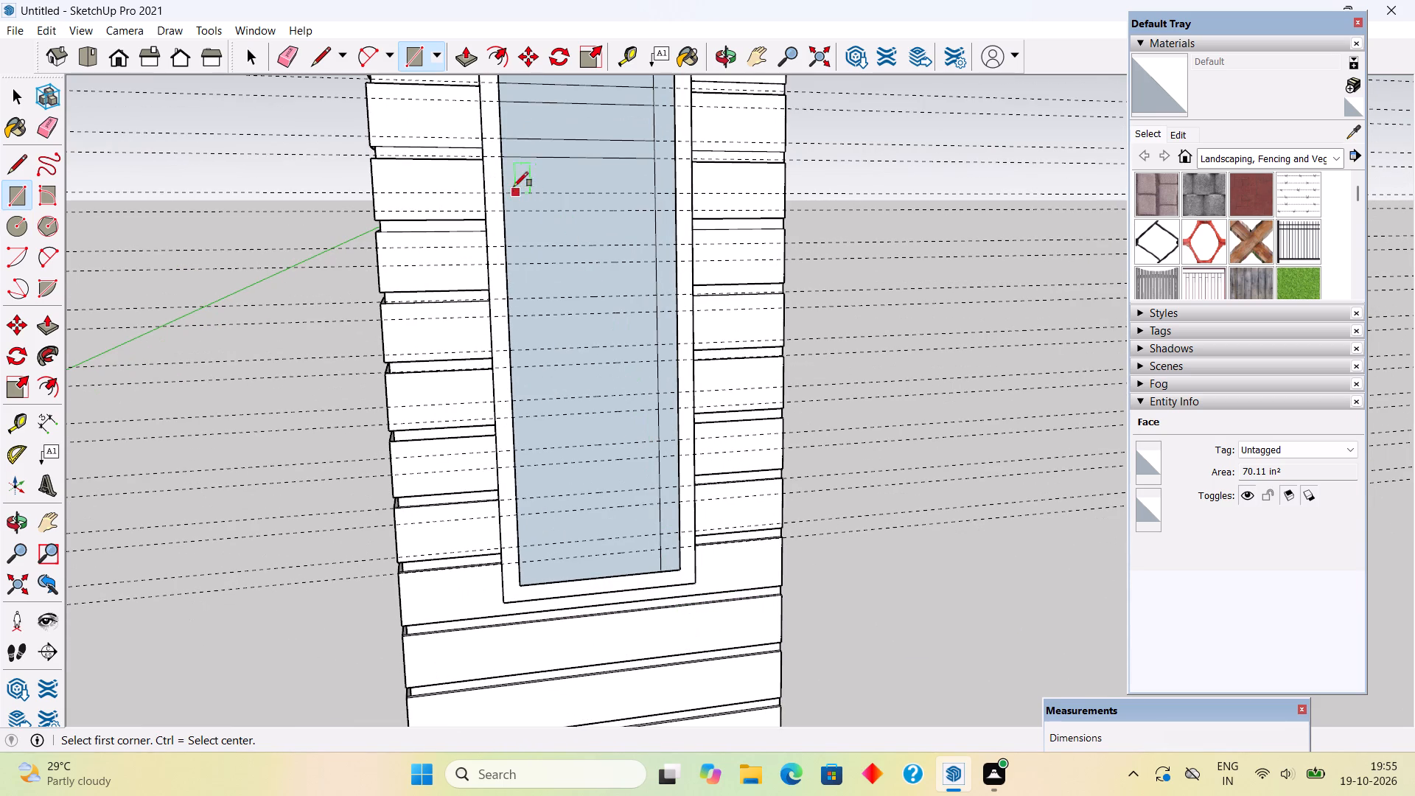
{"action": "left_click", "coordinate": [502, 191]}
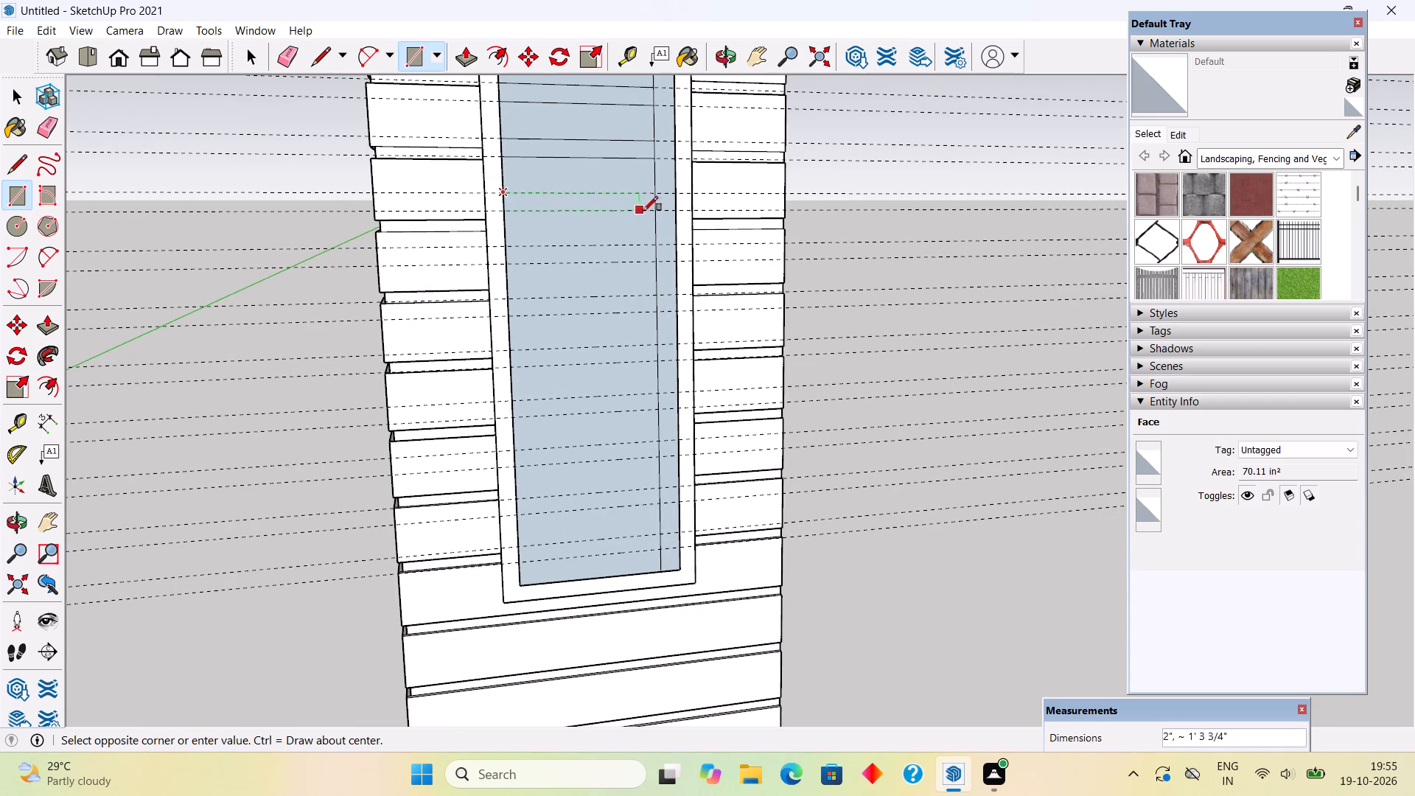
{"action": "left_click", "coordinate": [652, 211]}
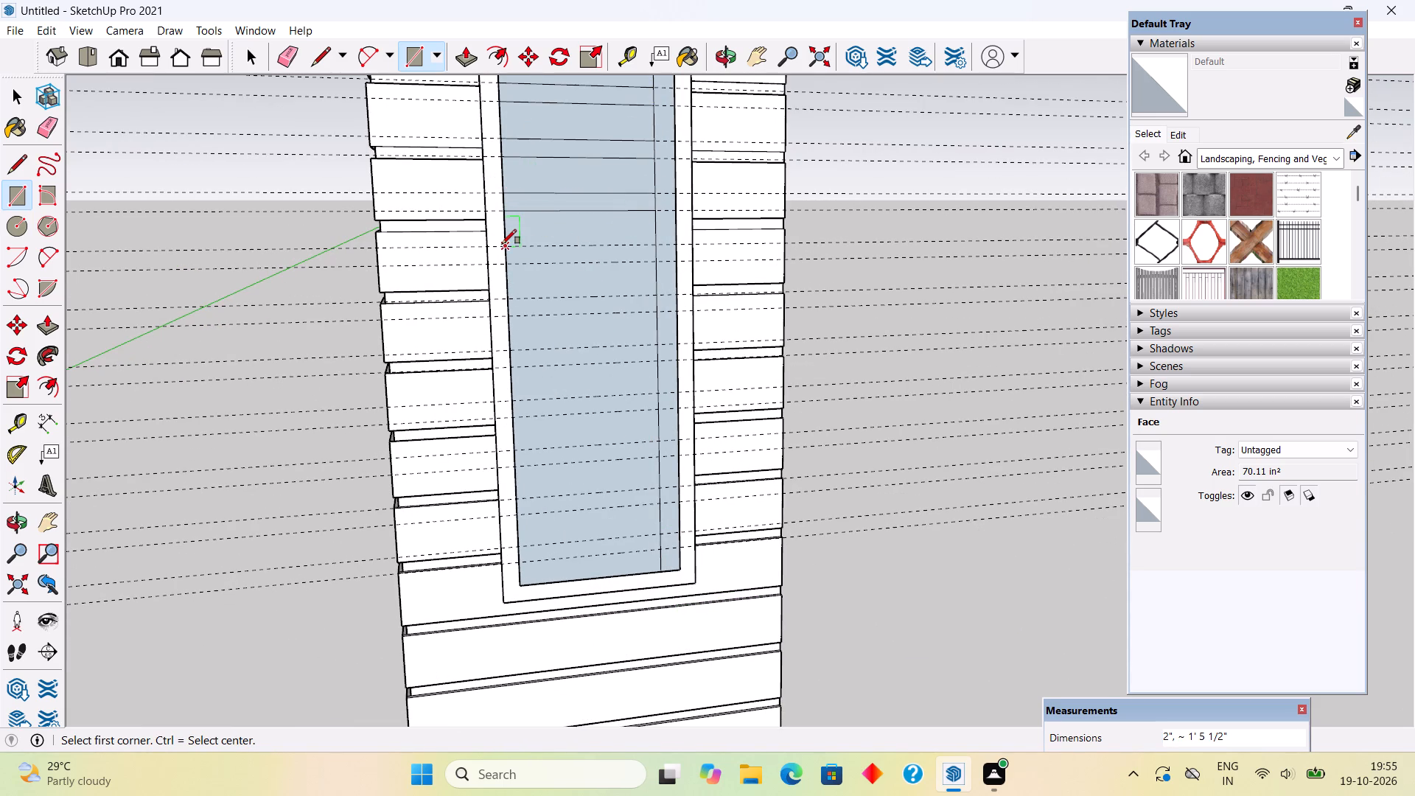
{"action": "left_click", "coordinate": [502, 244]}
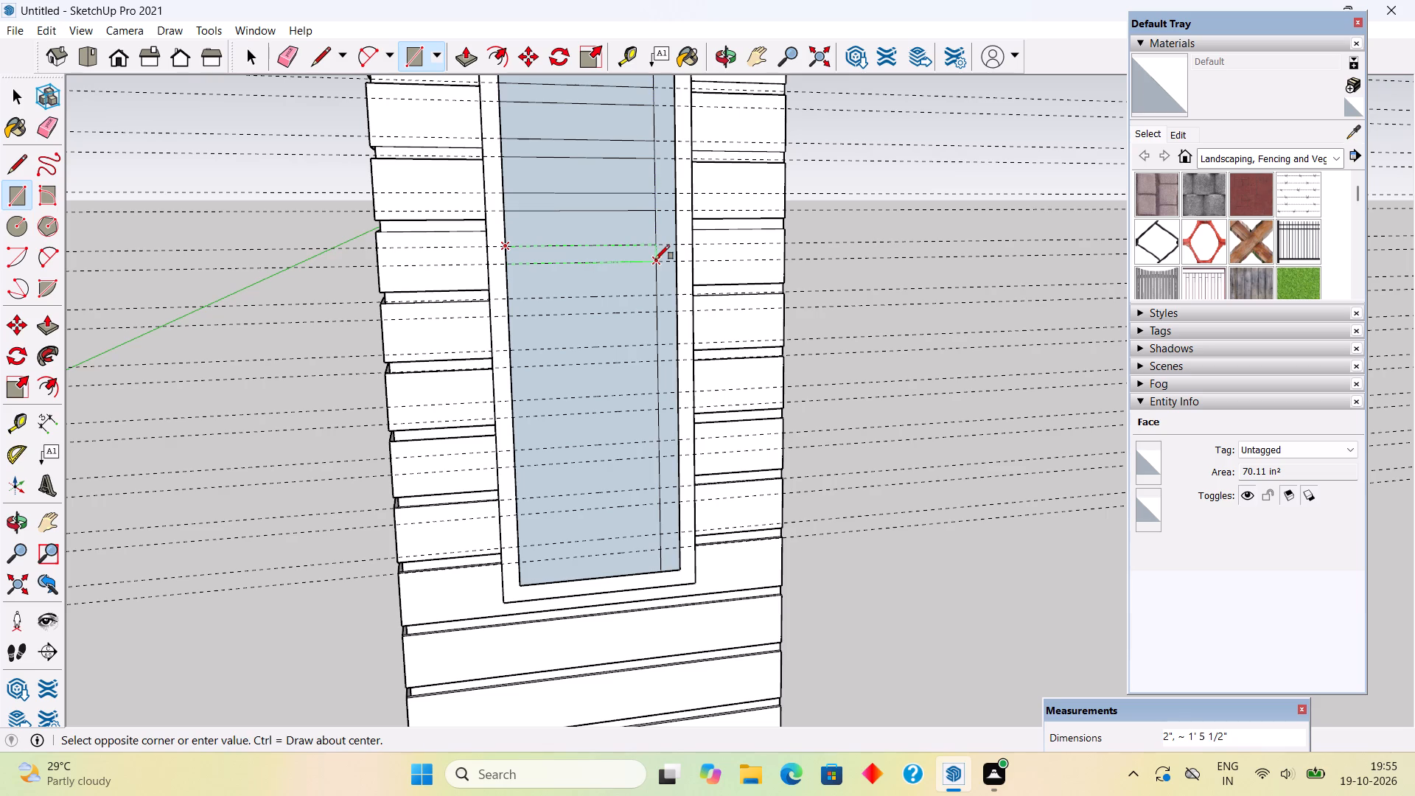
{"action": "left_click", "coordinate": [655, 259]}
{"action": "left_click", "coordinate": [505, 301]}
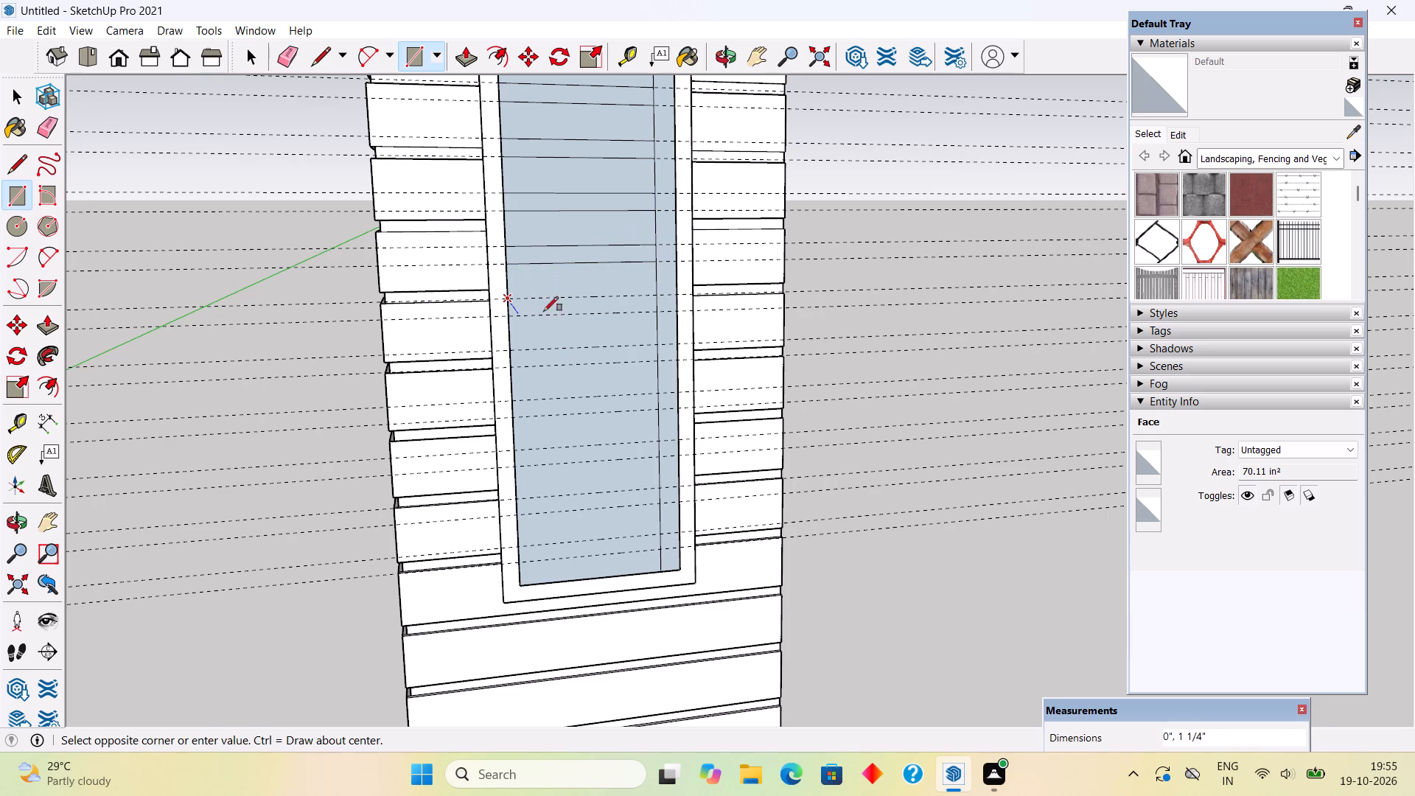
{"action": "left_click", "coordinate": [659, 313]}
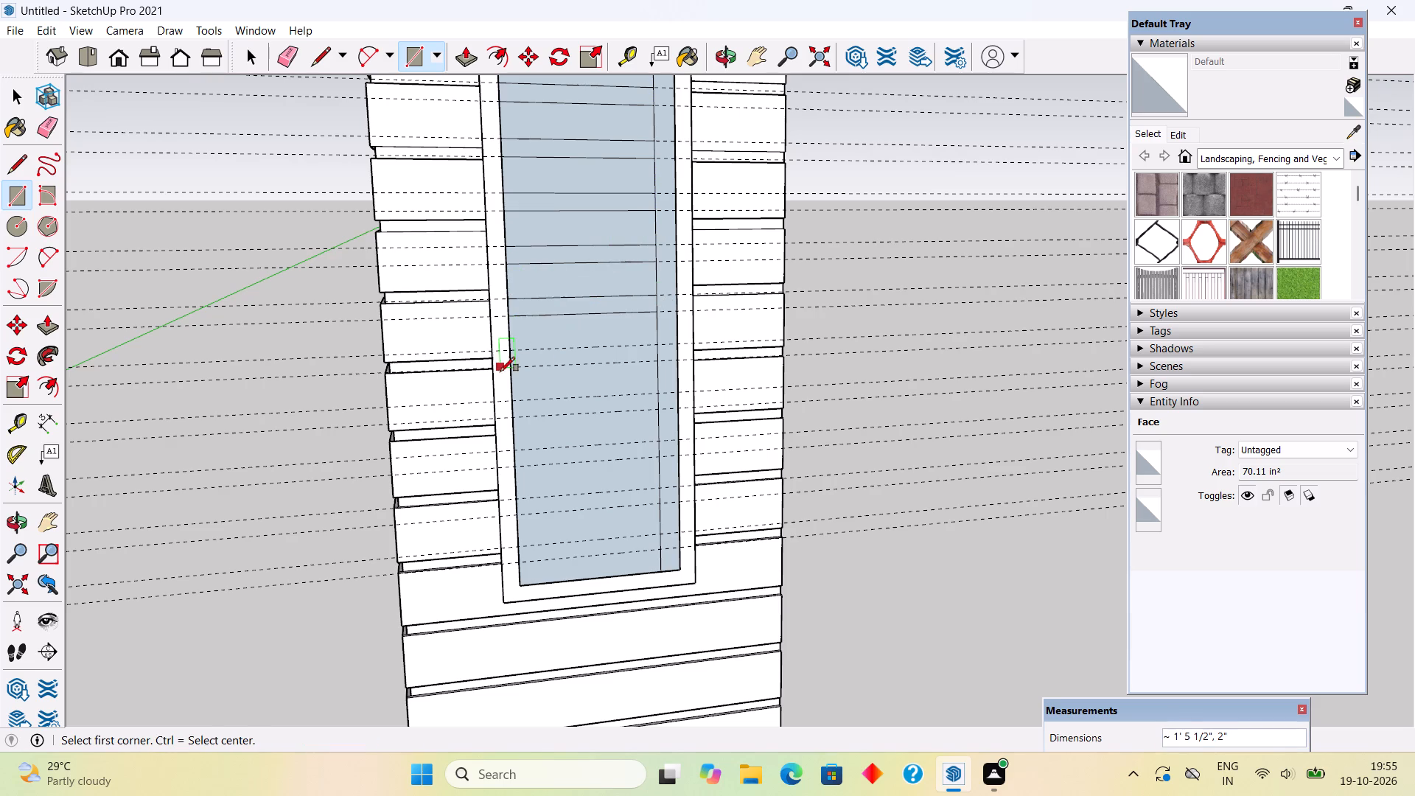
{"action": "left_click", "coordinate": [515, 349]}
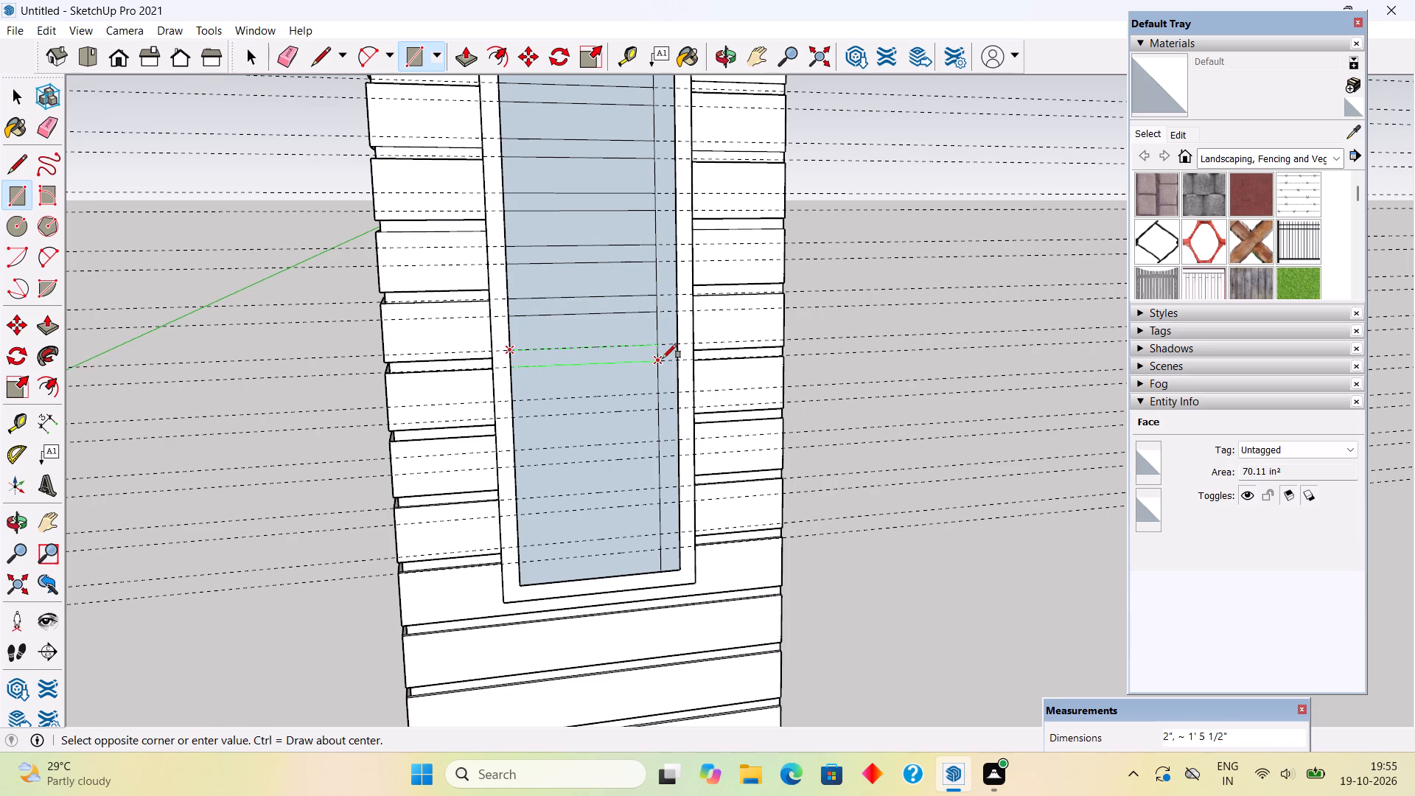
{"action": "left_click", "coordinate": [663, 358]}
Draw the last four slat rectangles, each 2" by about 1' 5 1/2", on the lowest guide pairs of the window face.
{"action": "left_click", "coordinate": [511, 397]}
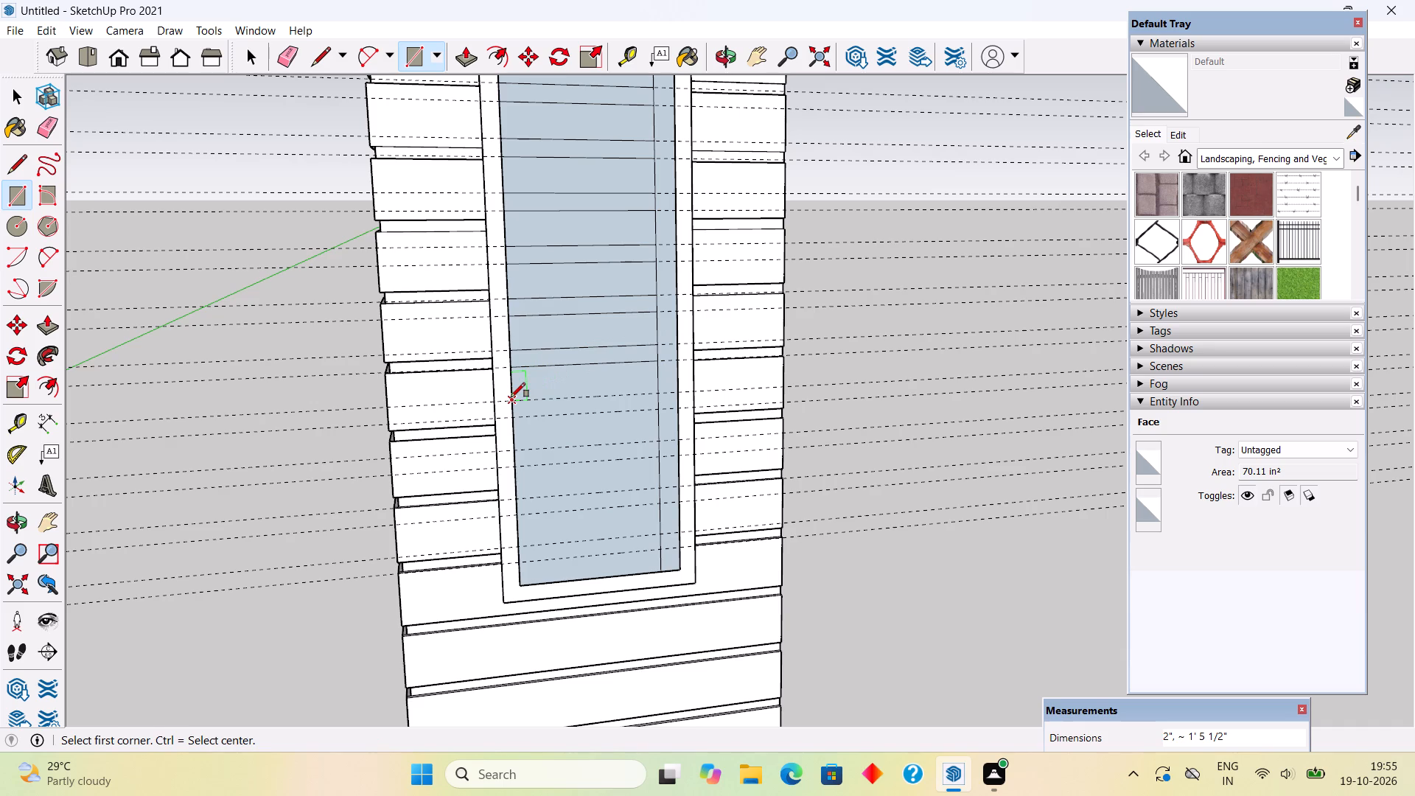
{"action": "left_click", "coordinate": [660, 414]}
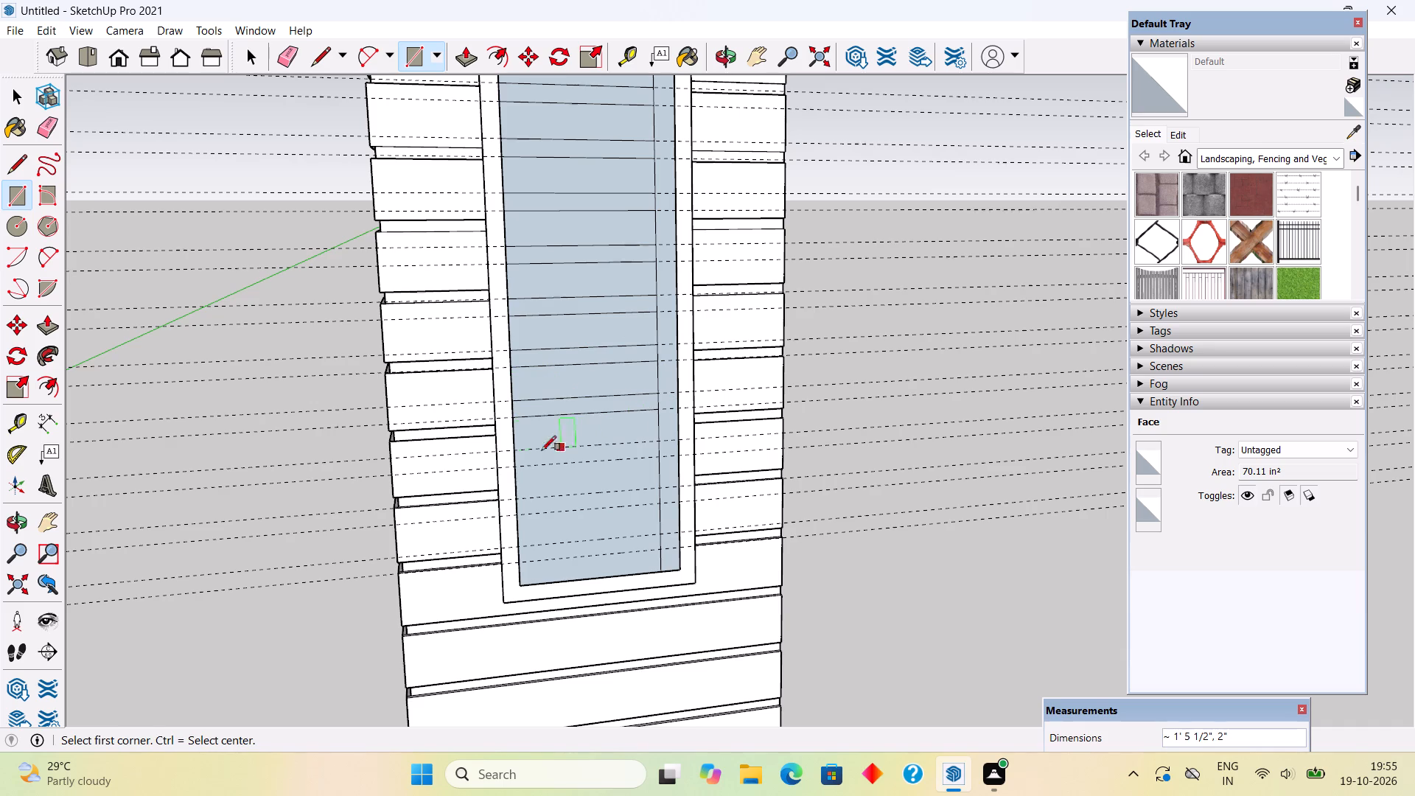
{"action": "left_click", "coordinate": [515, 448]}
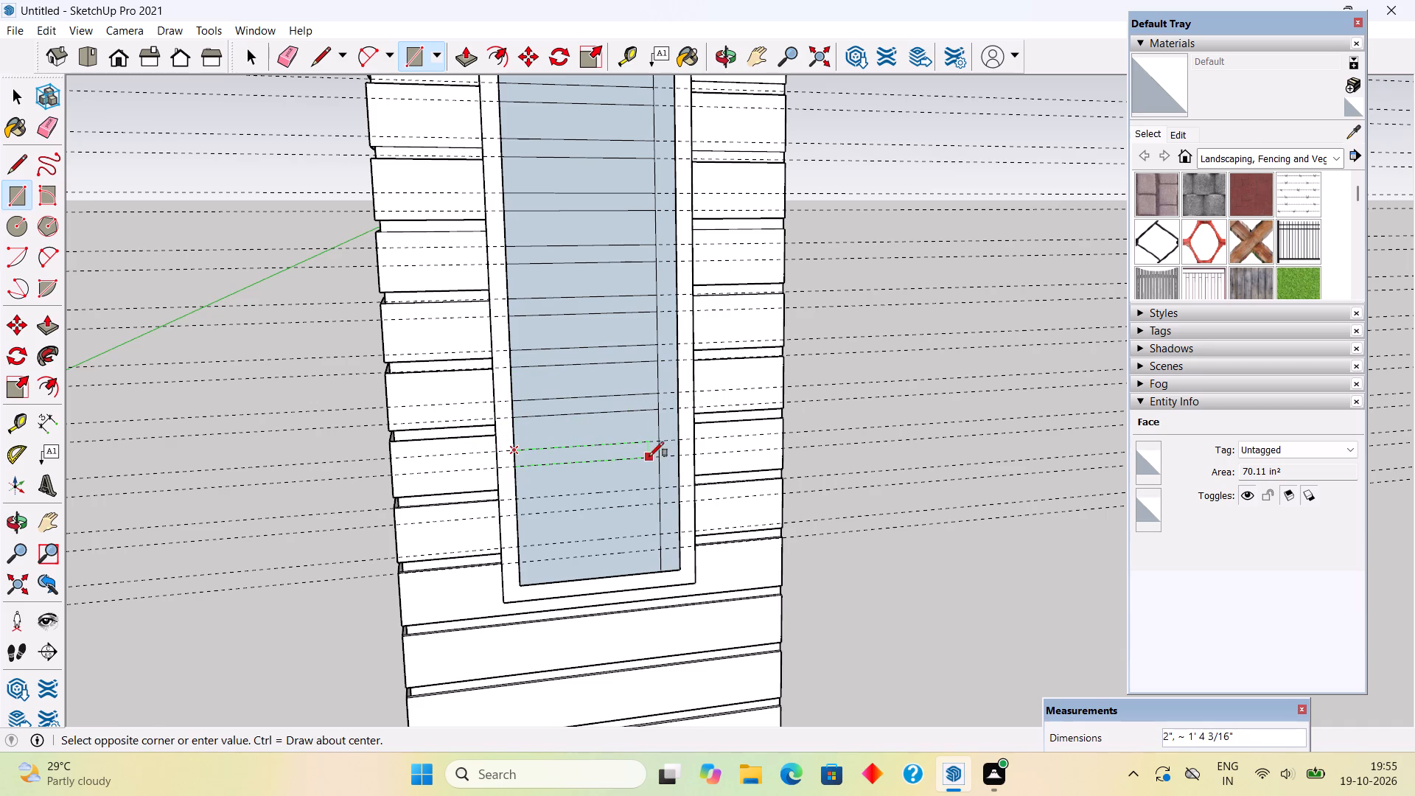
{"action": "left_click", "coordinate": [657, 455]}
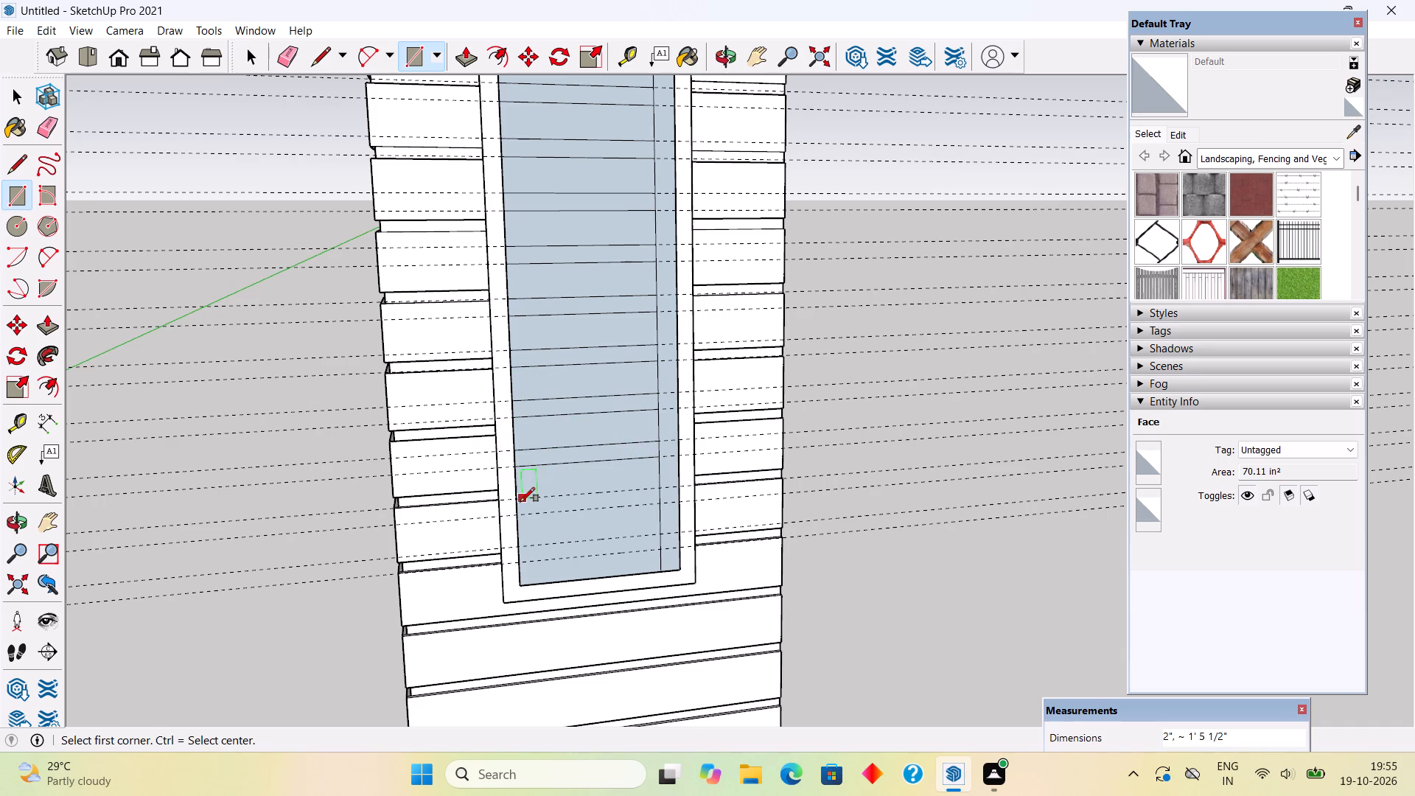
{"action": "left_click", "coordinate": [520, 502]}
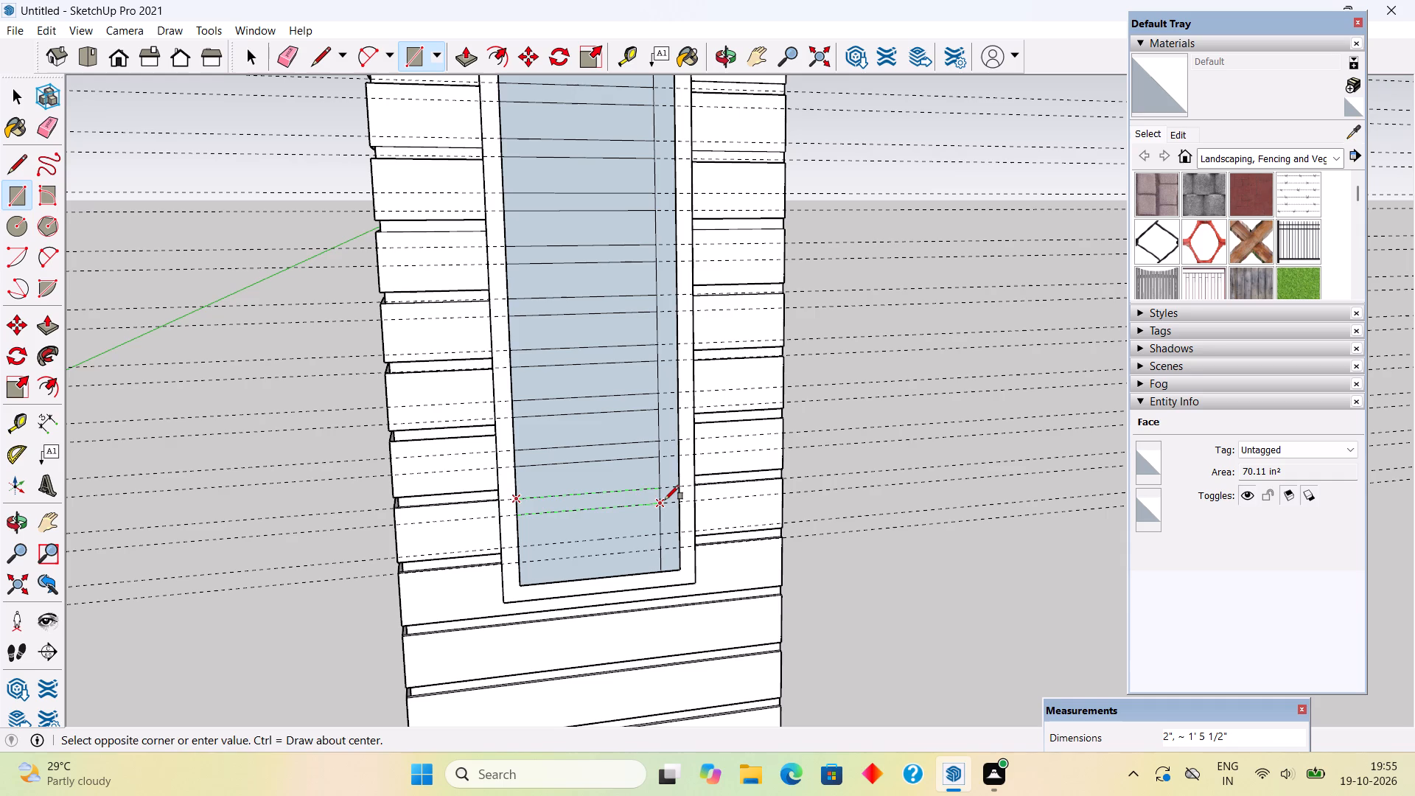
{"action": "left_click", "coordinate": [665, 500]}
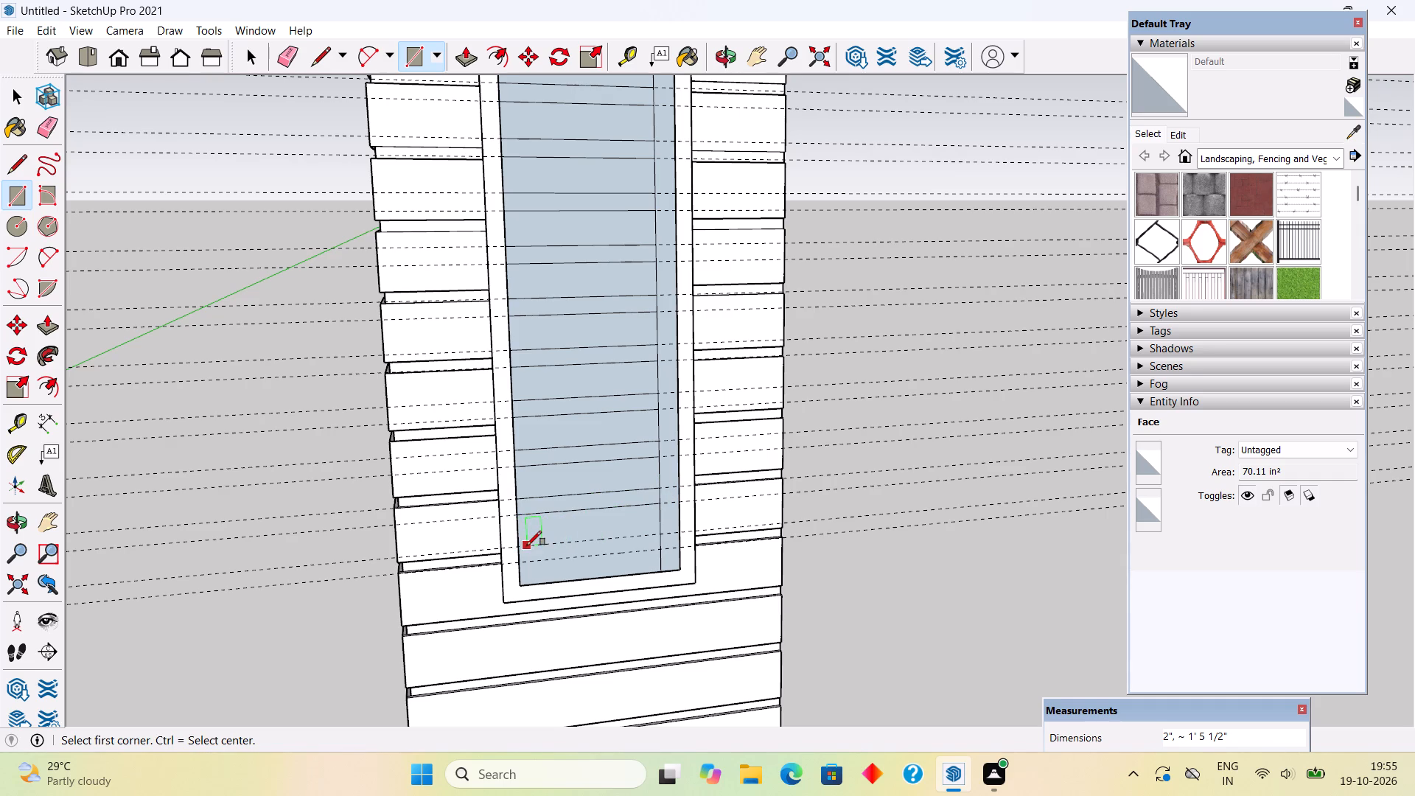
{"action": "left_click", "coordinate": [519, 549]}
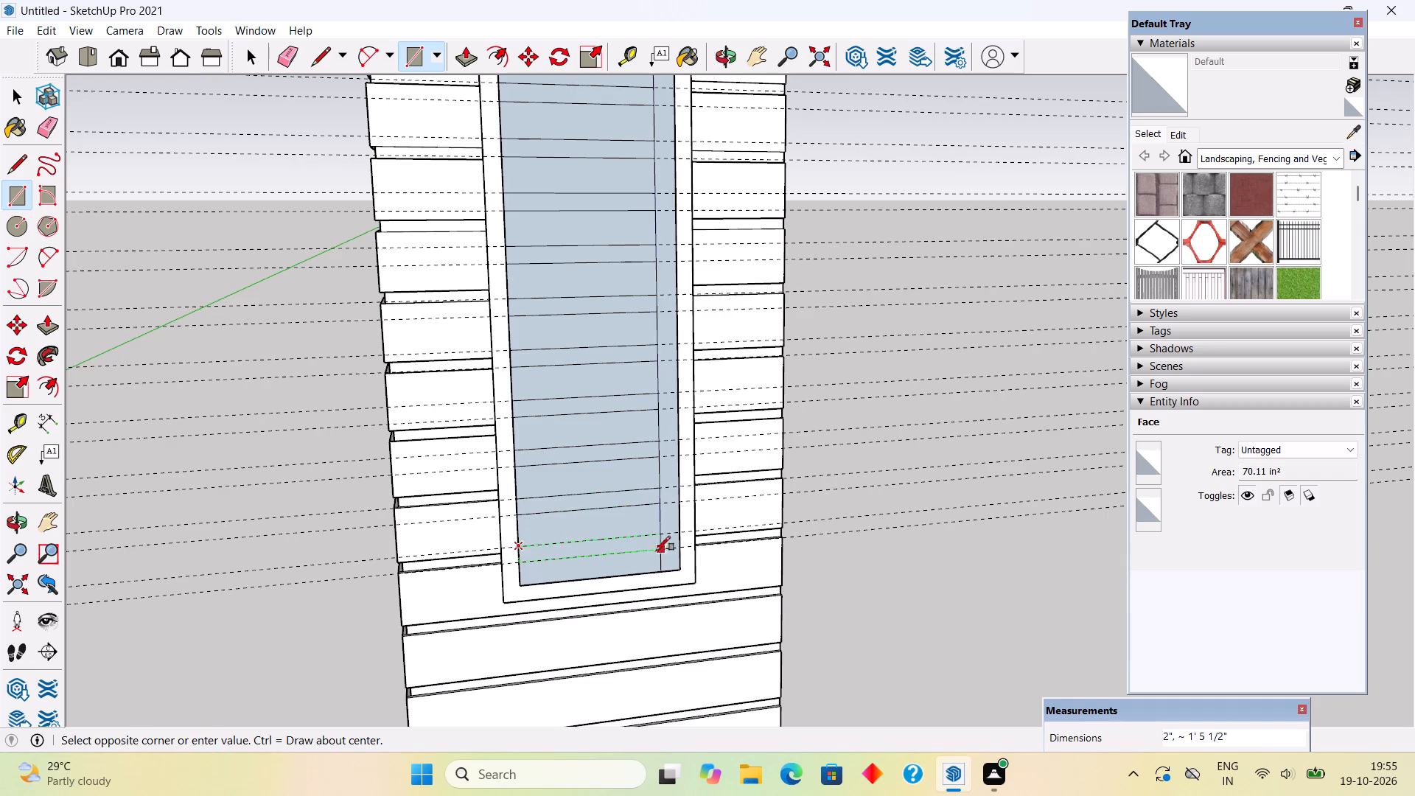
{"action": "left_click", "coordinate": [661, 551]}
{"action": "key", "text": "space"}
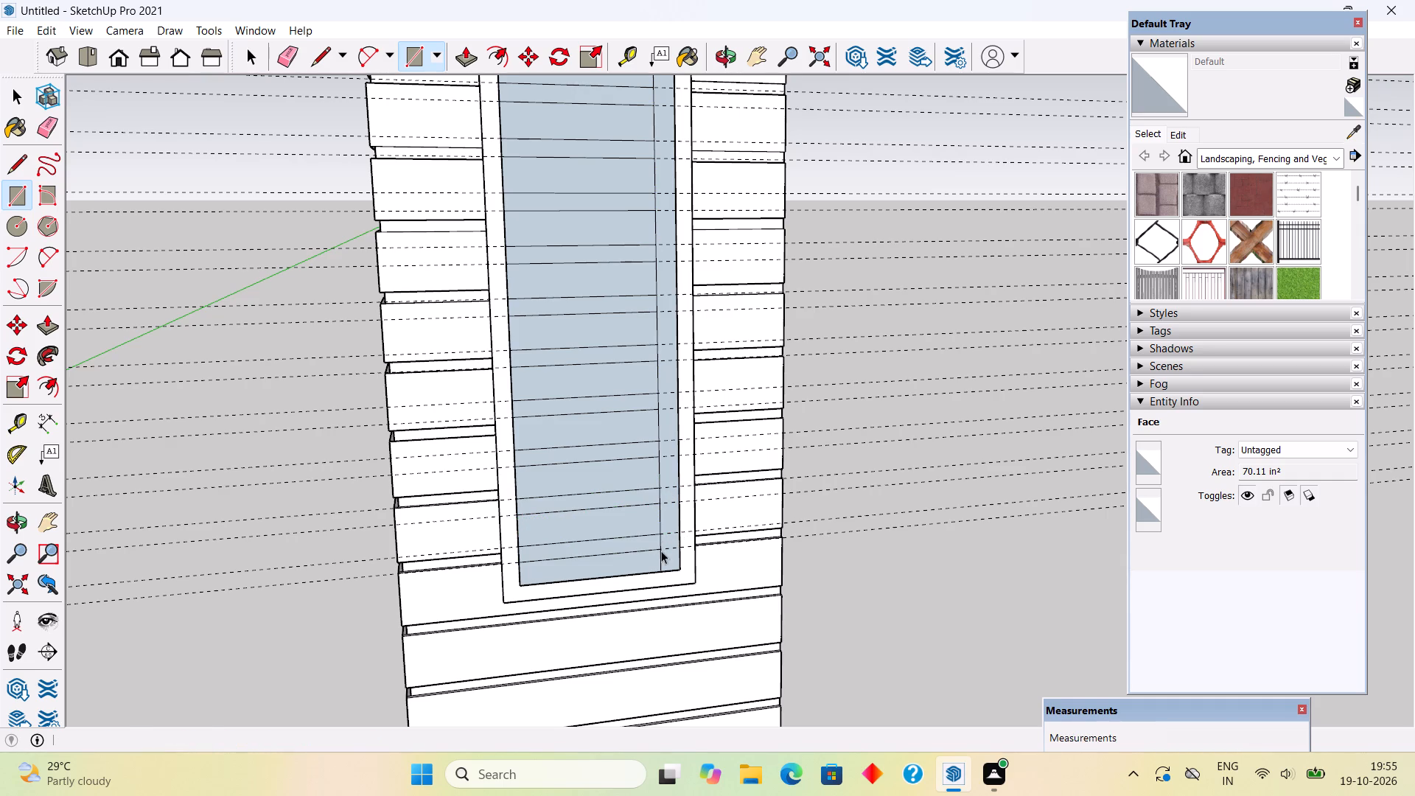
Delete the top six face strips between the slats to open the upper half of the window.
{"action": "scroll", "coordinate": [544, 458], "scroll_direction": "down", "scroll_amount": 6}
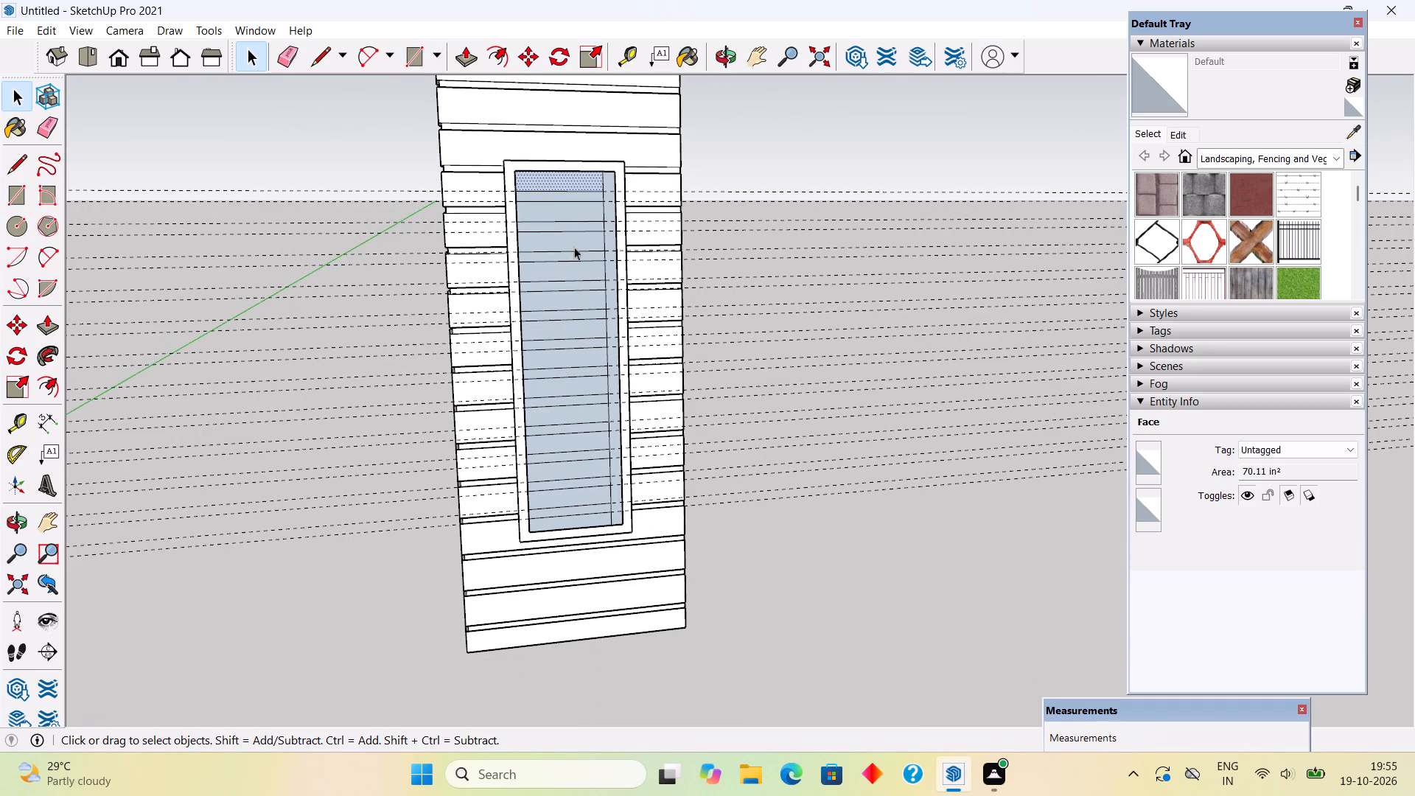
{"action": "scroll", "coordinate": [560, 218], "scroll_direction": "up", "scroll_amount": 4}
{"action": "left_click", "coordinate": [560, 211]}
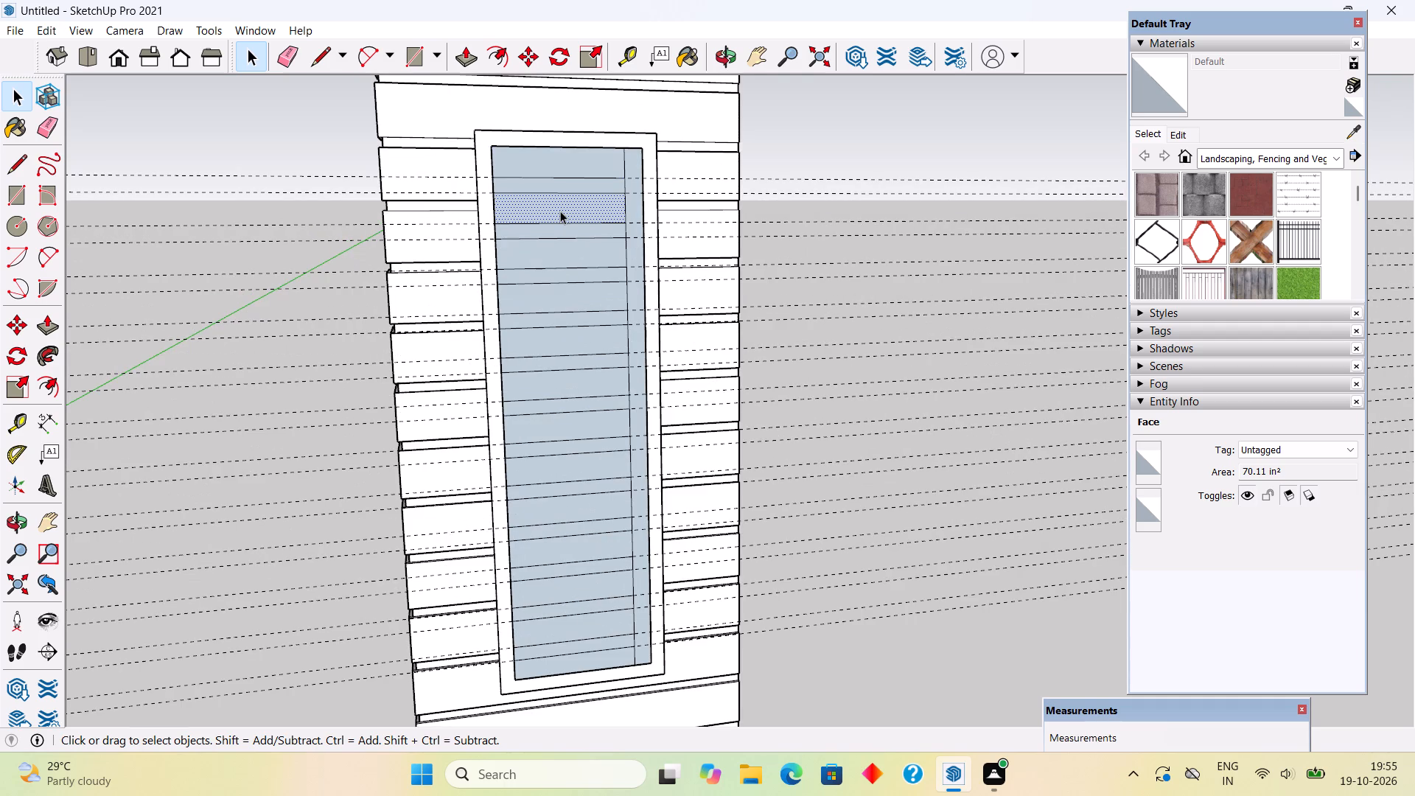
{"action": "key", "text": "Delete"}
{"action": "left_click", "coordinate": [559, 167]}
{"action": "key", "text": "Delete"}
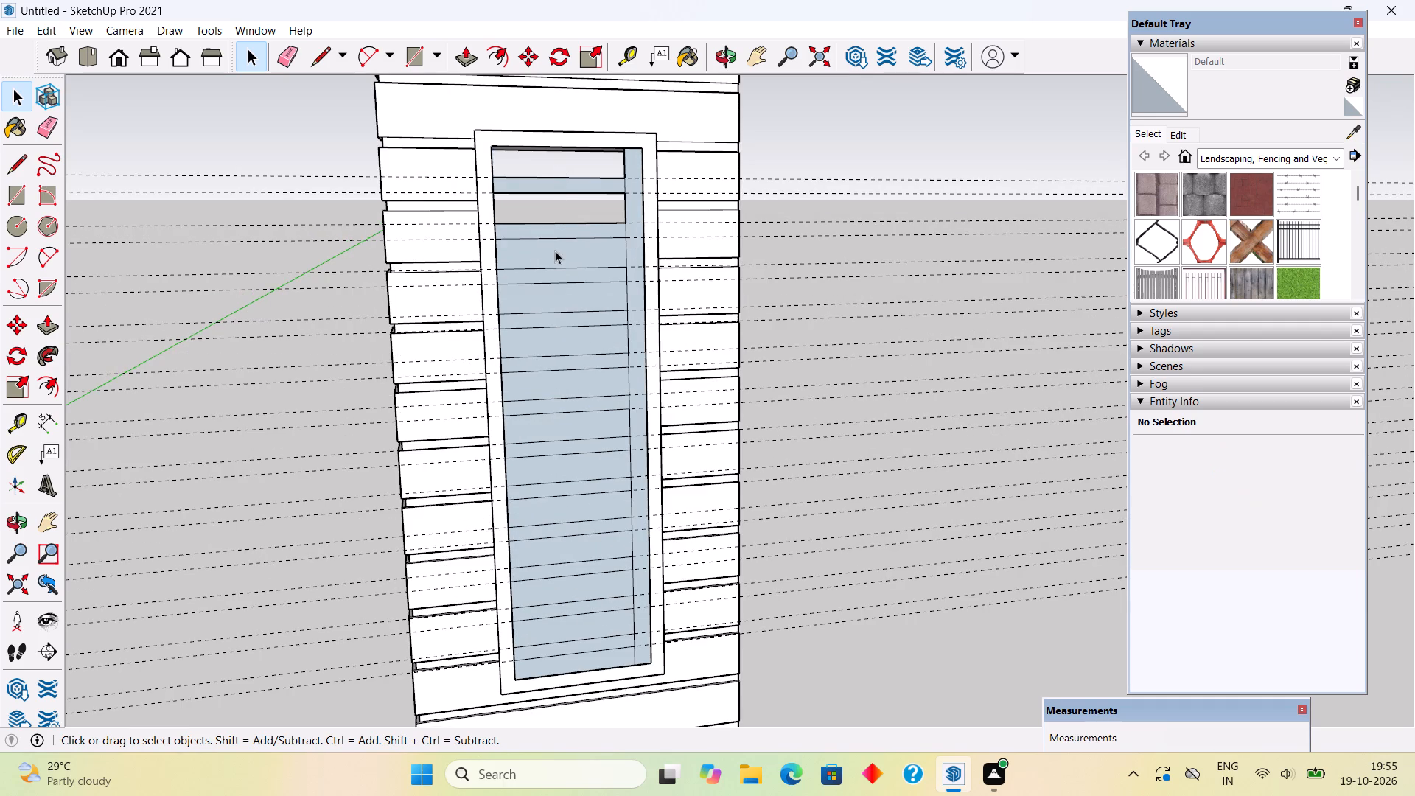
{"action": "left_click", "coordinate": [555, 251]}
{"action": "key", "text": "Delete"}
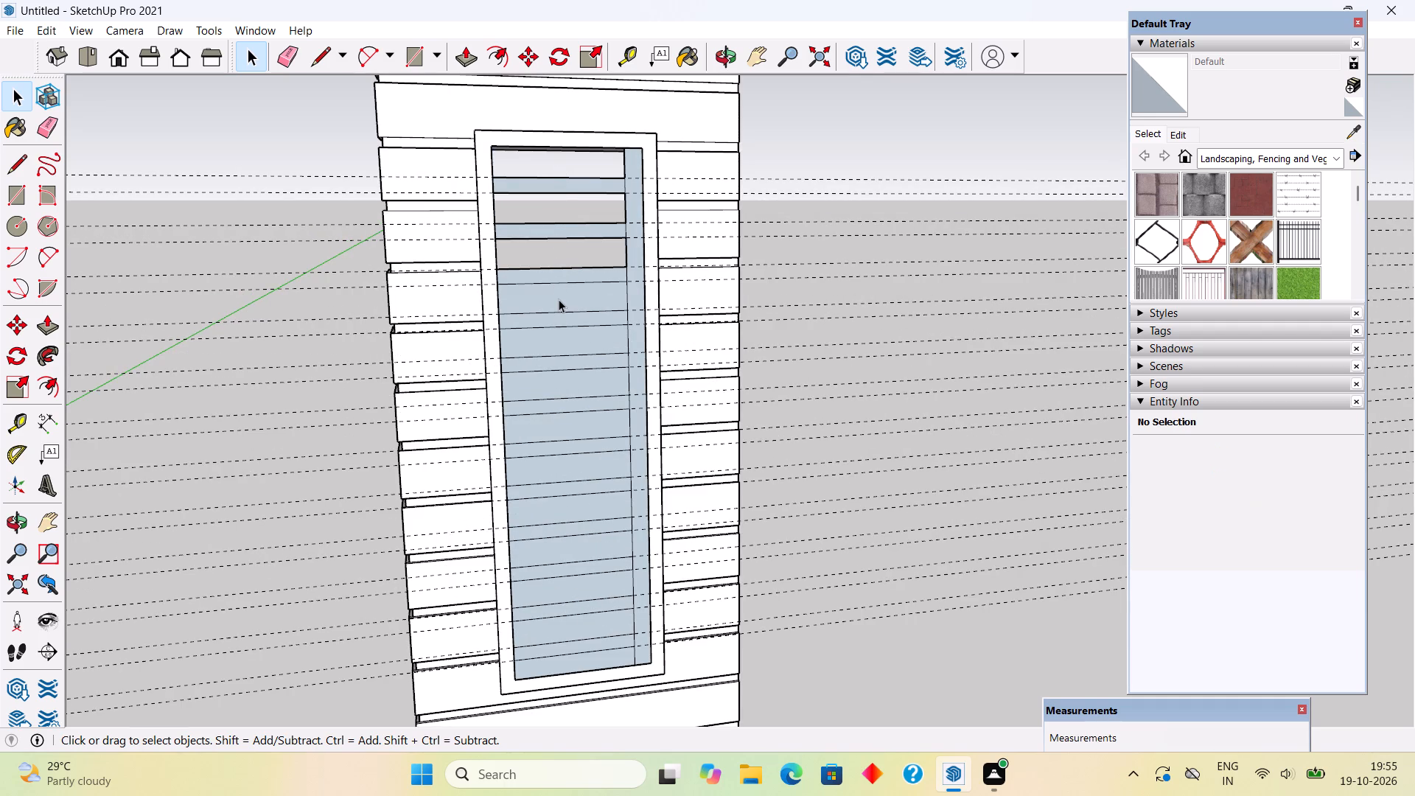
{"action": "left_click", "coordinate": [559, 299]}
{"action": "key", "text": "Delete"}
{"action": "left_click", "coordinate": [577, 342]}
{"action": "key", "text": "Delete"}
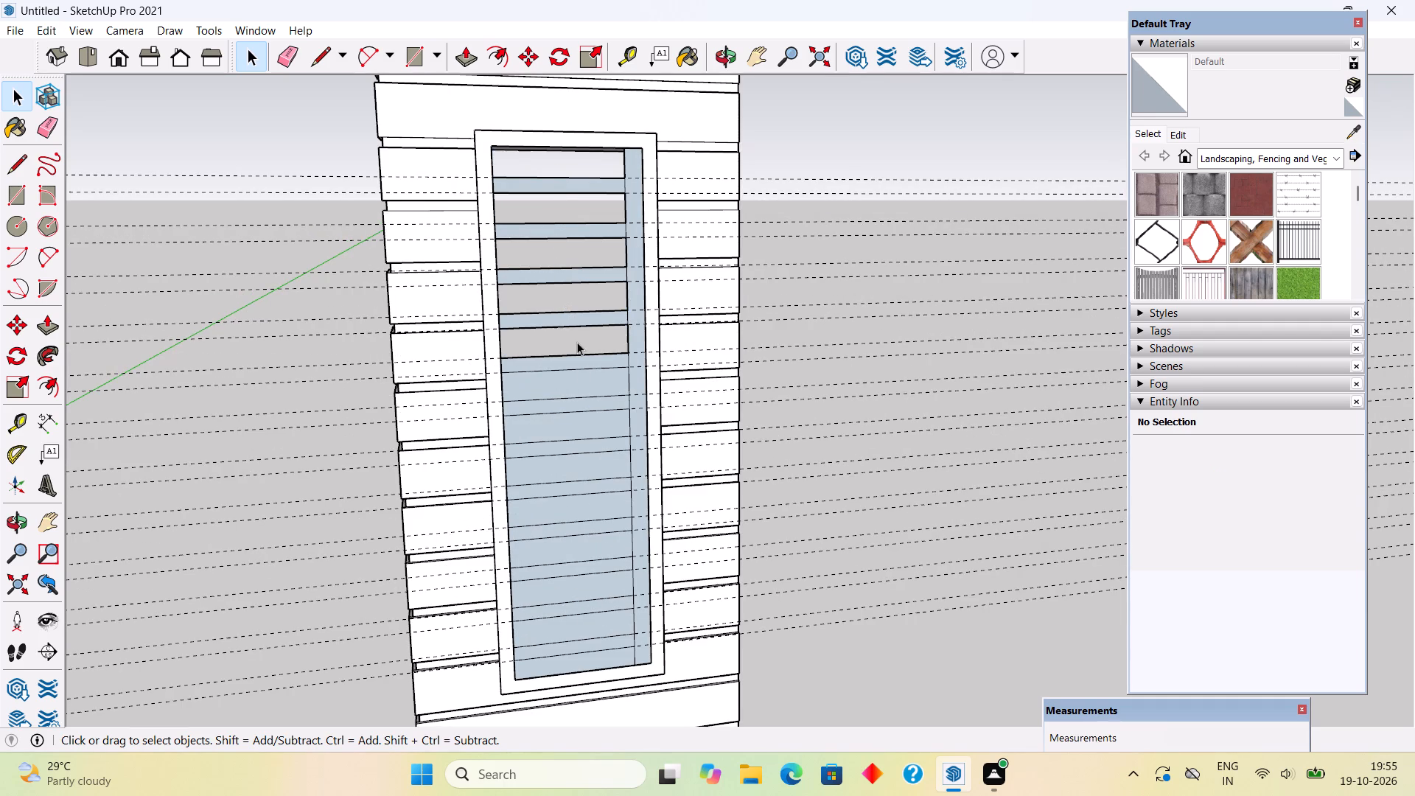
{"action": "left_click", "coordinate": [579, 374]}
{"action": "key", "text": "Delete"}
Delete the remaining seven face strips between and below the slats to open the lower half of the window.
{"action": "left_click", "coordinate": [590, 419]}
{"action": "key", "text": "Delete"}
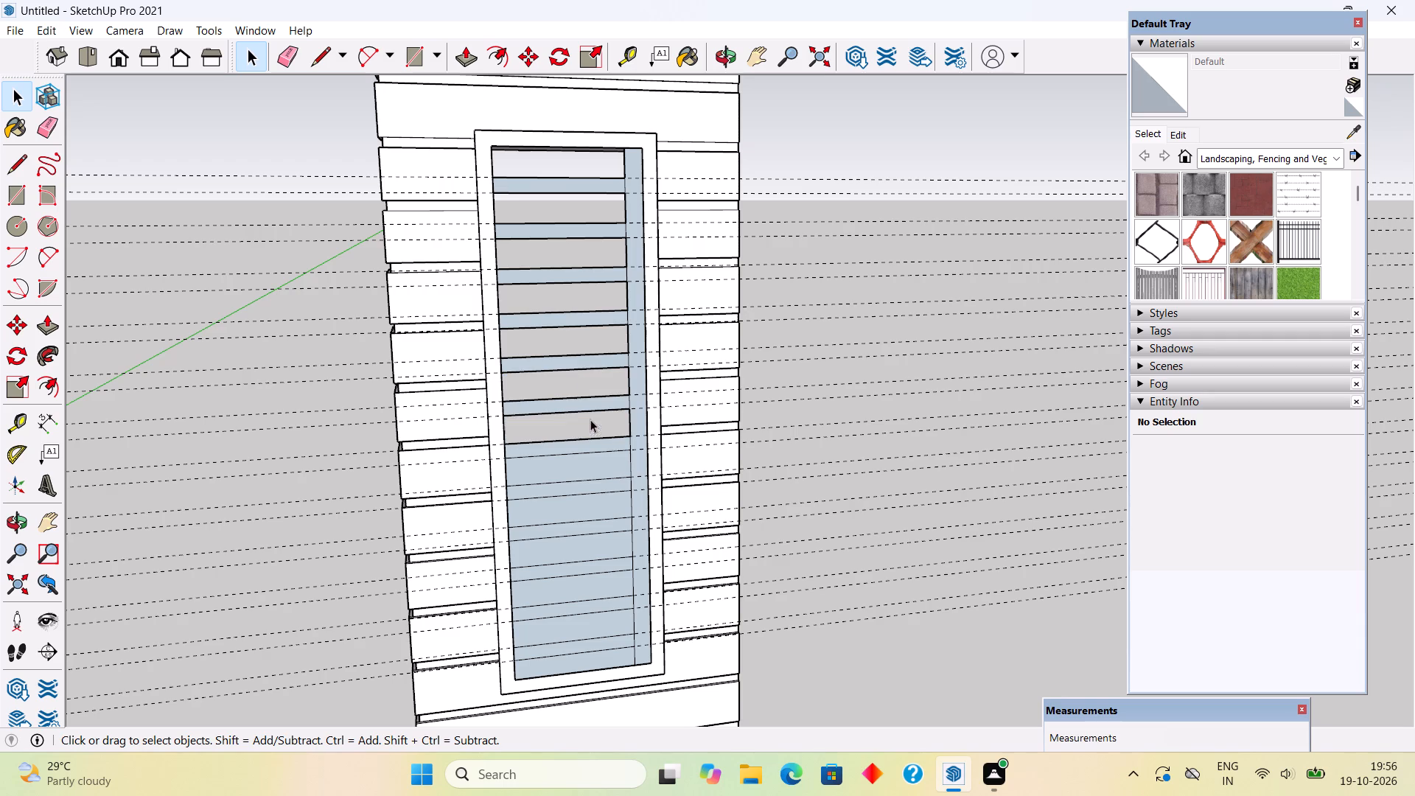
{"action": "left_click", "coordinate": [598, 469]}
{"action": "key", "text": "Delete"}
{"action": "left_click", "coordinate": [598, 512]}
{"action": "key", "text": "Delete"}
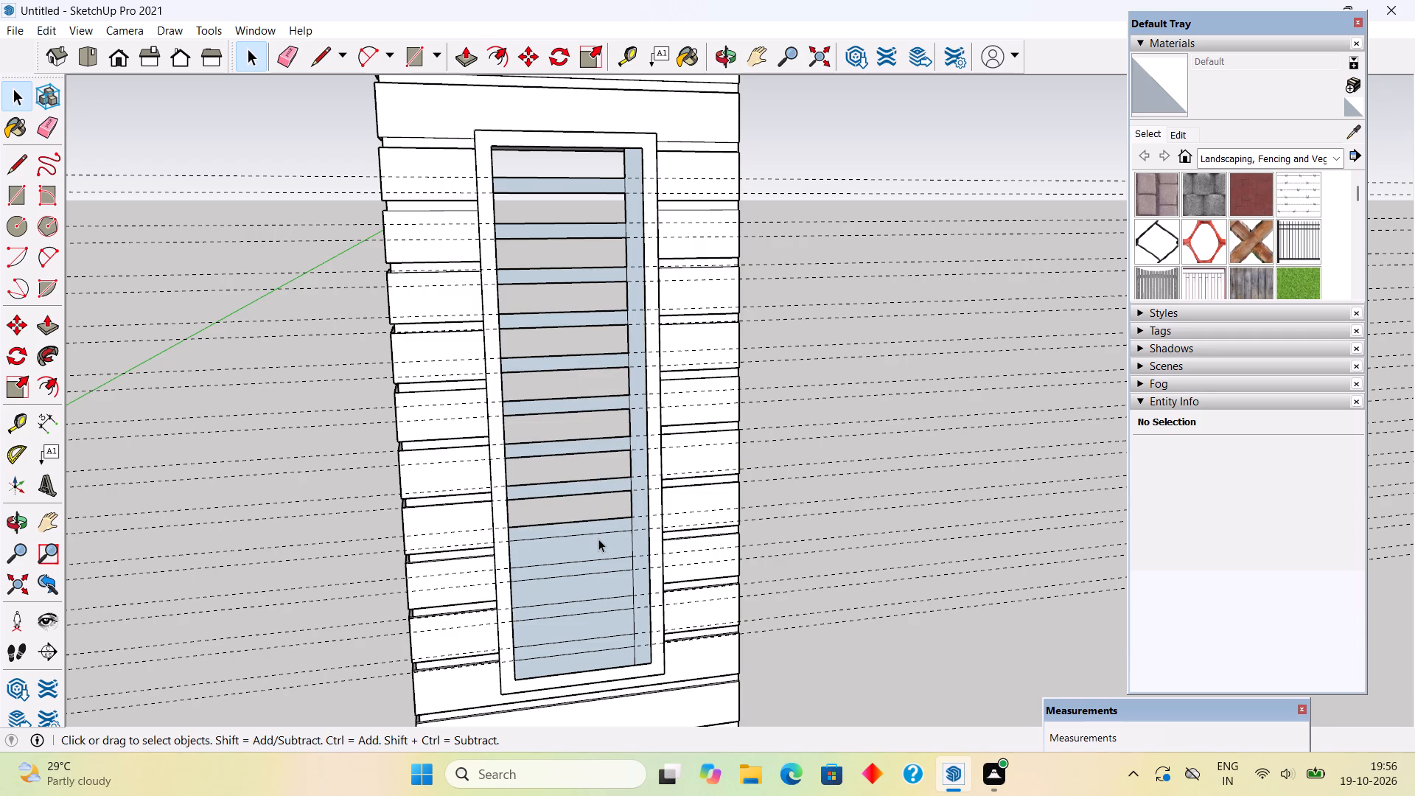
{"action": "left_click", "coordinate": [598, 539]}
{"action": "key", "text": "Delete"}
{"action": "left_click", "coordinate": [602, 580]}
{"action": "key", "text": "Delete"}
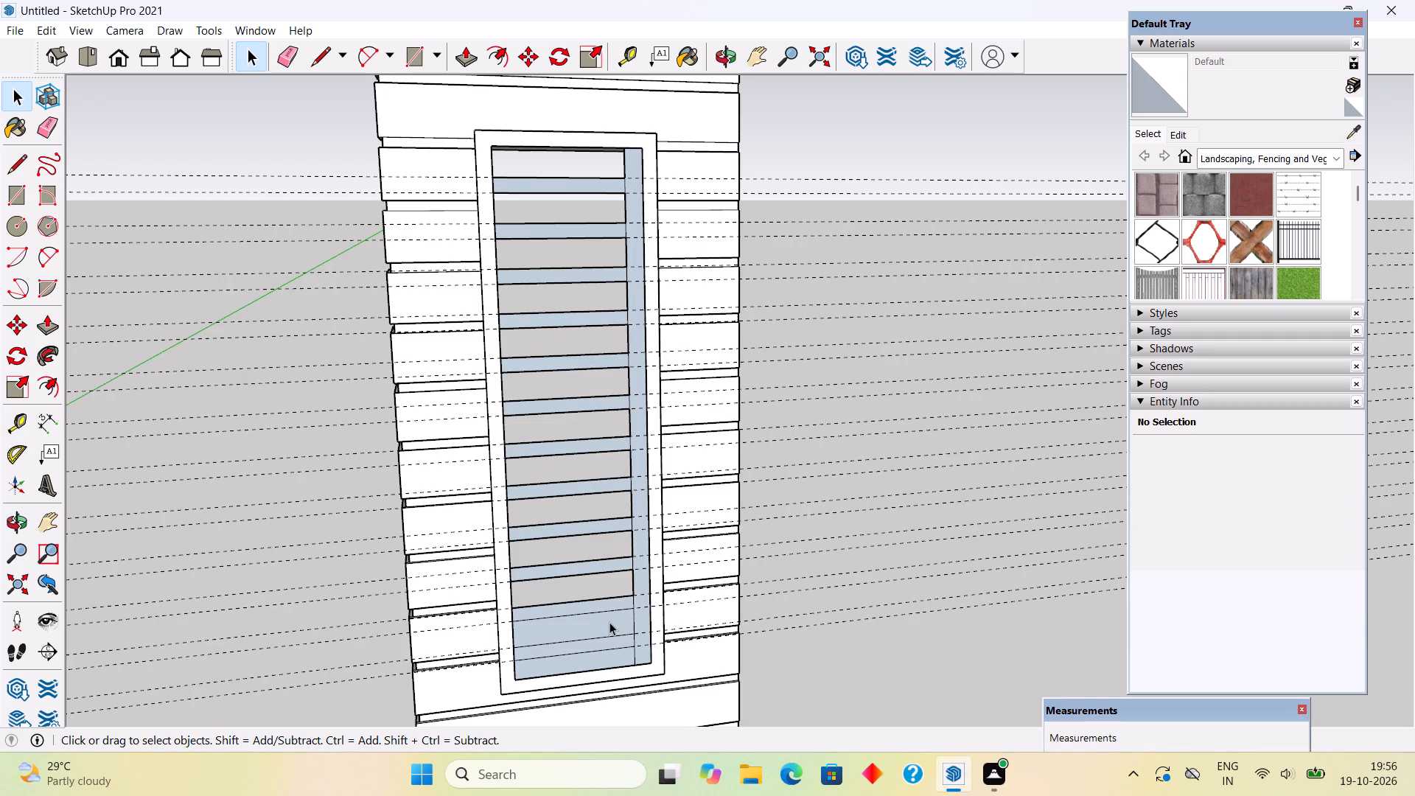
{"action": "left_click", "coordinate": [609, 622]}
{"action": "key", "text": "Delete"}
{"action": "left_click", "coordinate": [604, 660]}
{"action": "key", "text": "Delete"}
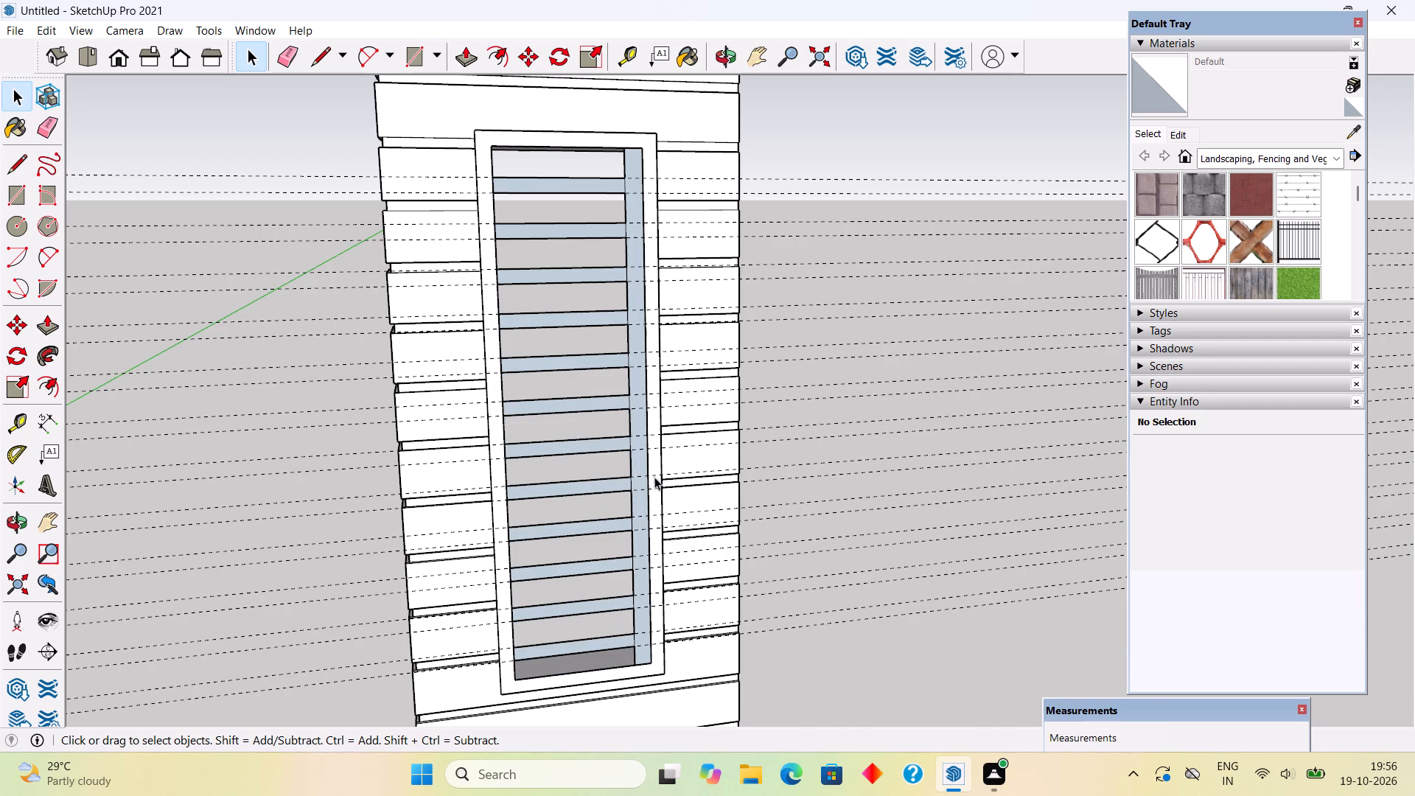
Erase the short edges dividing the upper seven slats from the vertical side strip, merging them into one face.
{"action": "scroll", "coordinate": [652, 448], "scroll_direction": "up", "scroll_amount": 5}
{"action": "scroll", "coordinate": [613, 364], "scroll_direction": "up", "scroll_amount": 2}
{"action": "scroll", "coordinate": [613, 360], "scroll_direction": "down", "scroll_amount": 8}
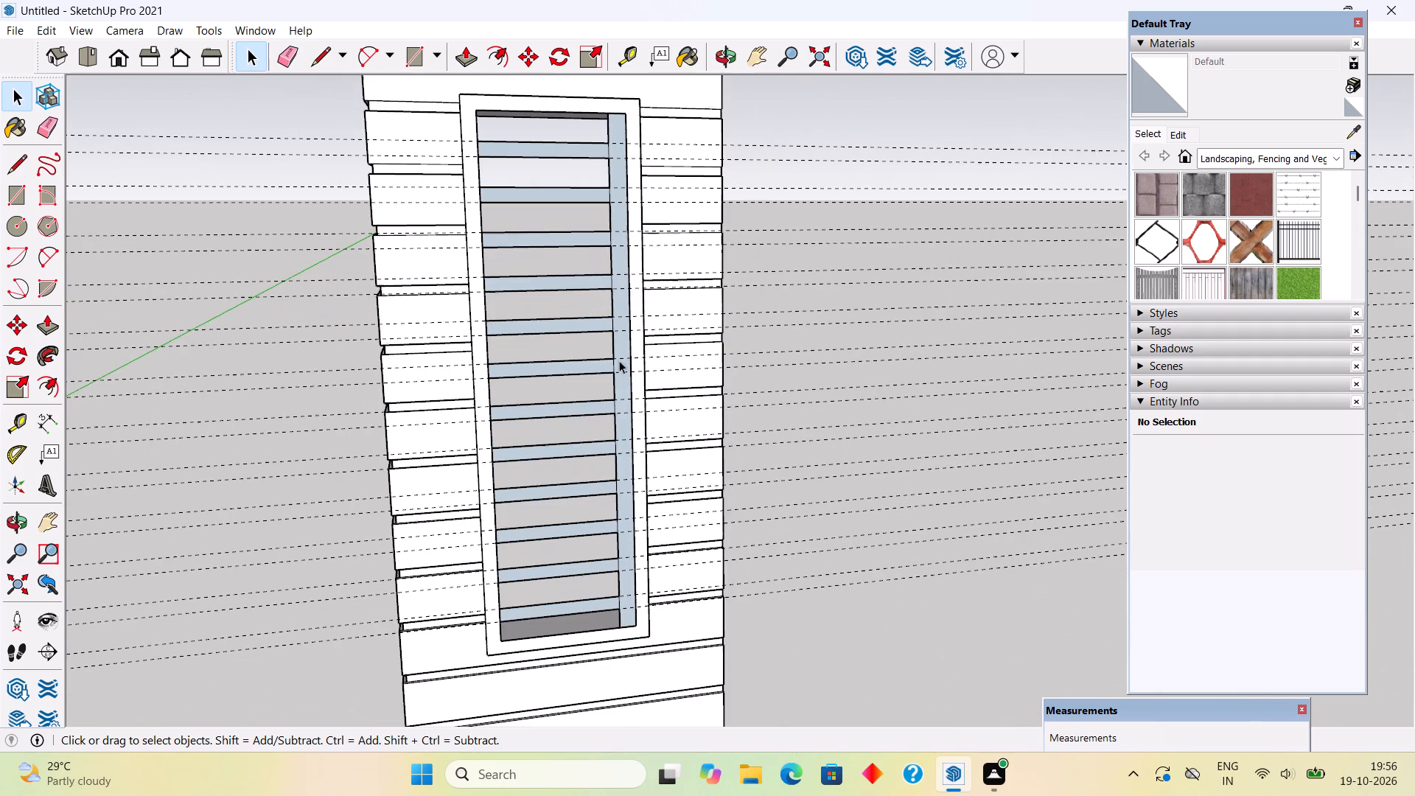
{"action": "scroll", "coordinate": [611, 125], "scroll_direction": "up", "scroll_amount": 6}
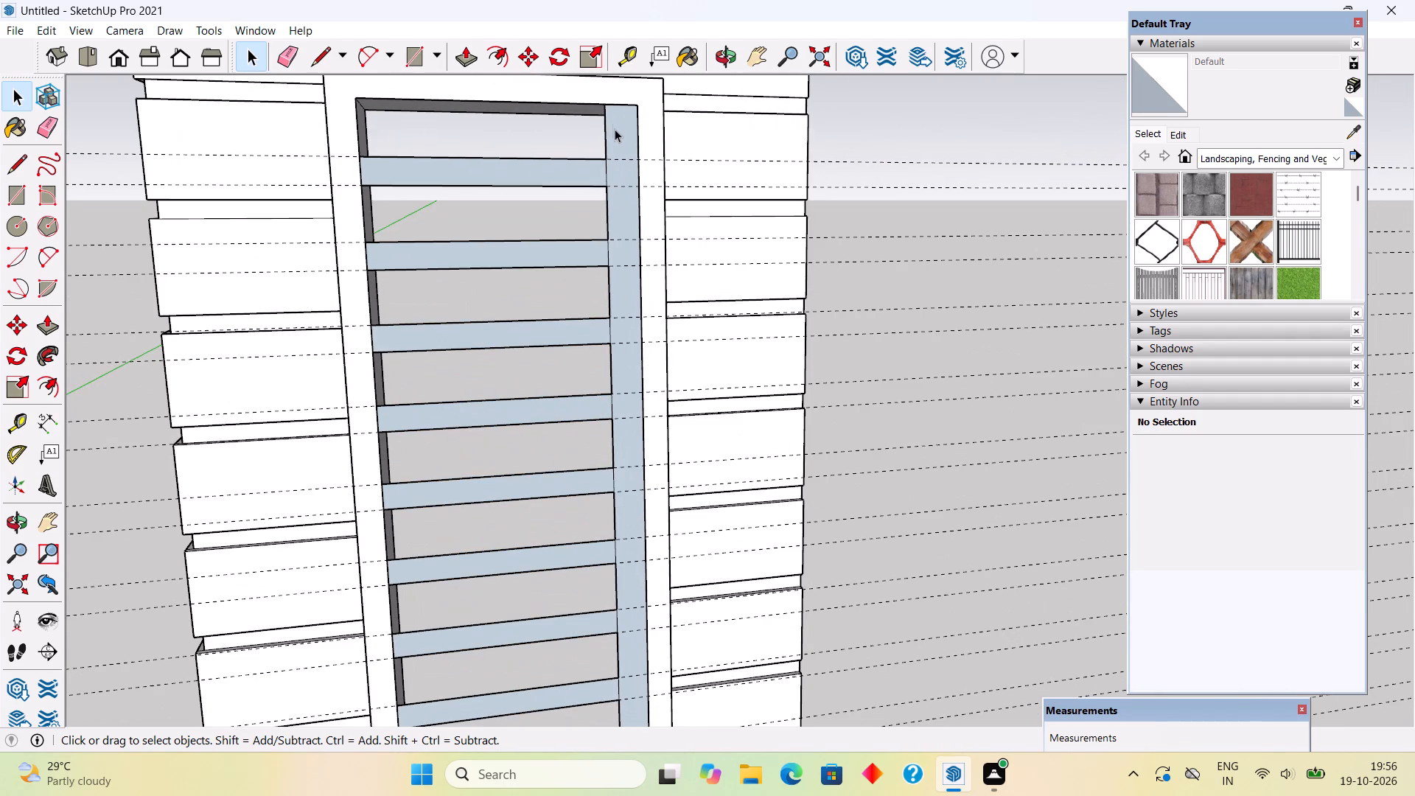
{"action": "key", "text": "e"}
{"action": "left_click", "coordinate": [607, 172]}
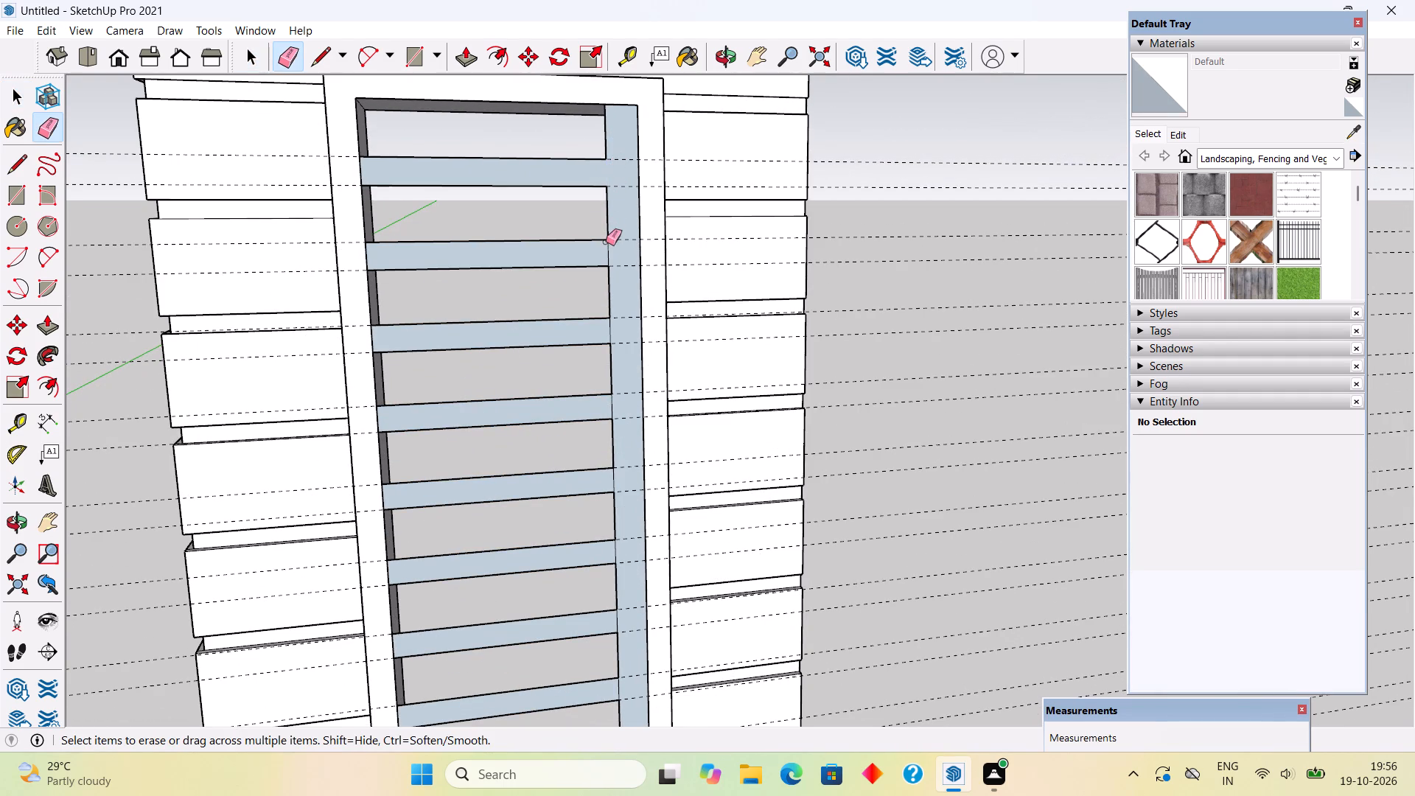
{"action": "left_click", "coordinate": [607, 252]}
{"action": "left_click", "coordinate": [611, 322]}
{"action": "scroll", "coordinate": [615, 210], "scroll_direction": "down", "scroll_amount": 6}
{"action": "scroll", "coordinate": [622, 496], "scroll_direction": "up", "scroll_amount": 4}
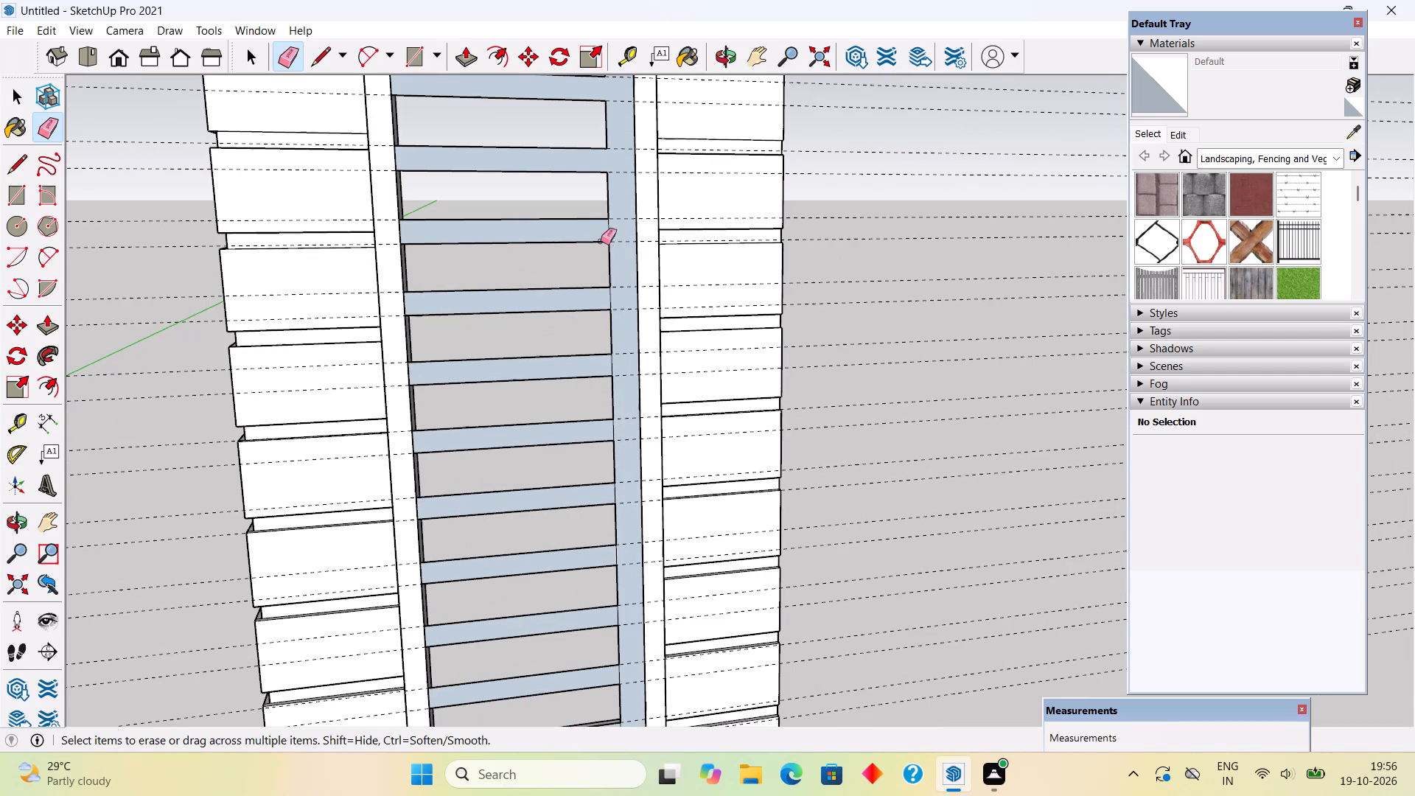
{"action": "left_click", "coordinate": [610, 232]}
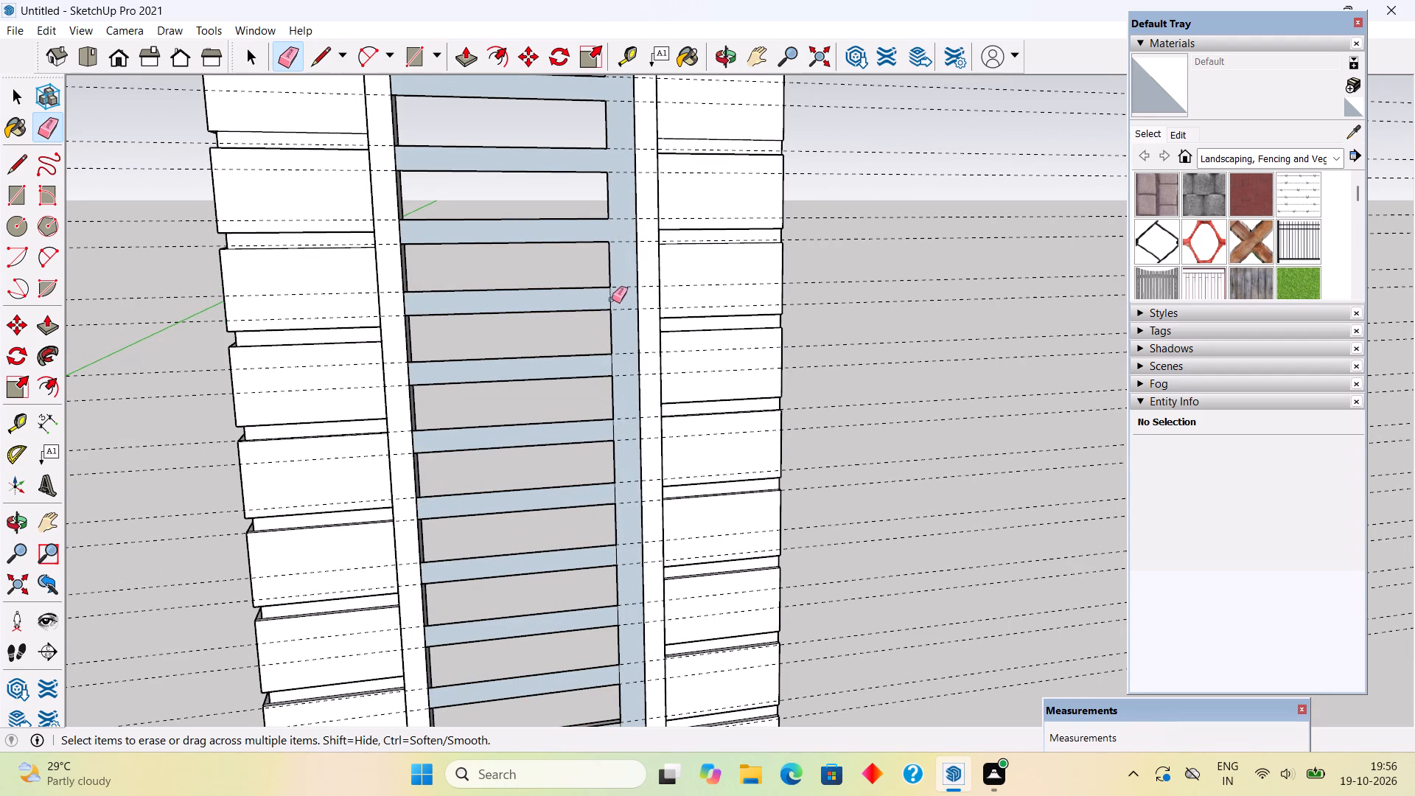
{"action": "left_click", "coordinate": [610, 300]}
{"action": "left_click", "coordinate": [611, 366]}
{"action": "left_click", "coordinate": [614, 433]}
Erase the short edges dividing the remaining five lower slats from the vertical side strip.
{"action": "scroll", "coordinate": [621, 341], "scroll_direction": "down", "scroll_amount": 5}
{"action": "scroll", "coordinate": [632, 684], "scroll_direction": "up", "scroll_amount": 5}
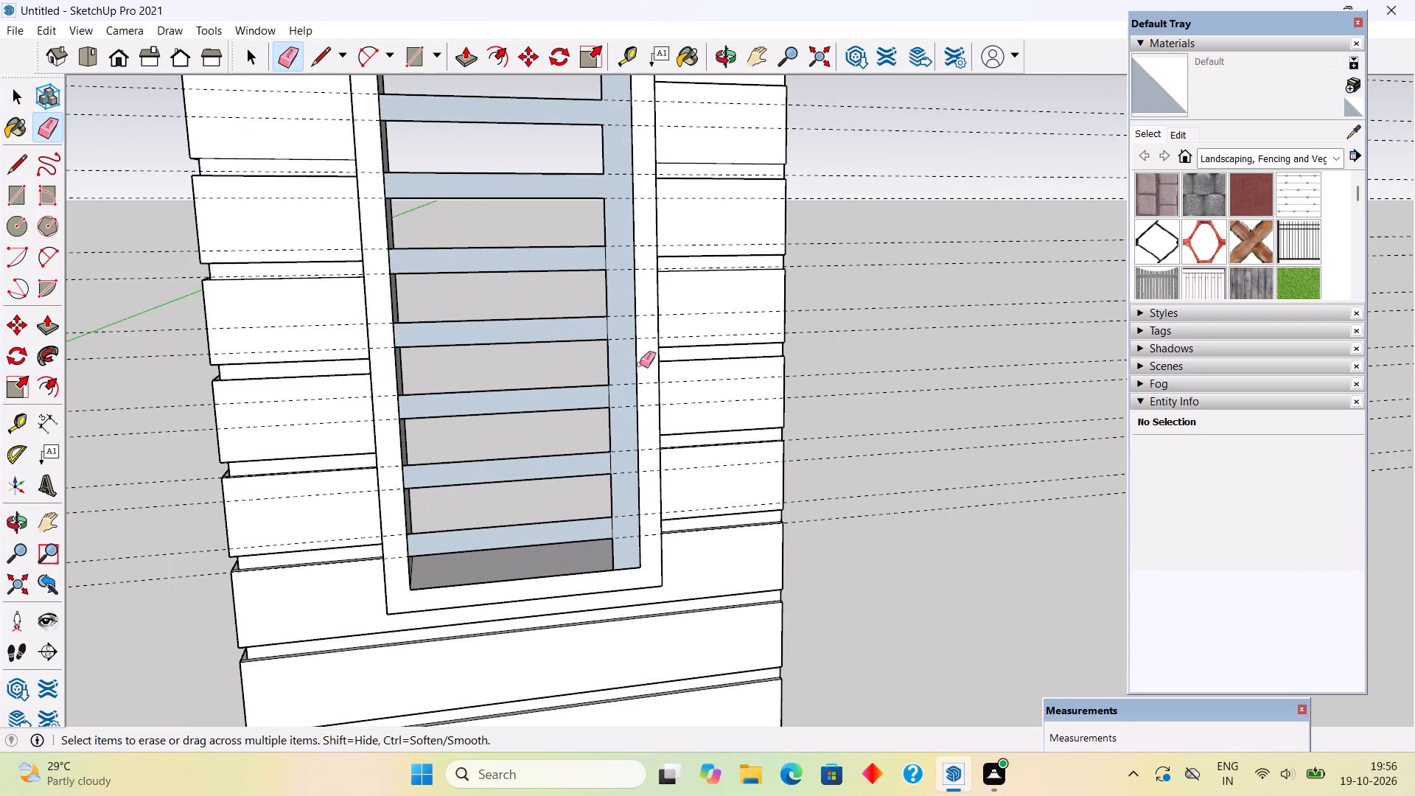
{"action": "left_click", "coordinate": [607, 260]}
{"action": "left_click", "coordinate": [609, 327]}
{"action": "left_click", "coordinate": [607, 400]}
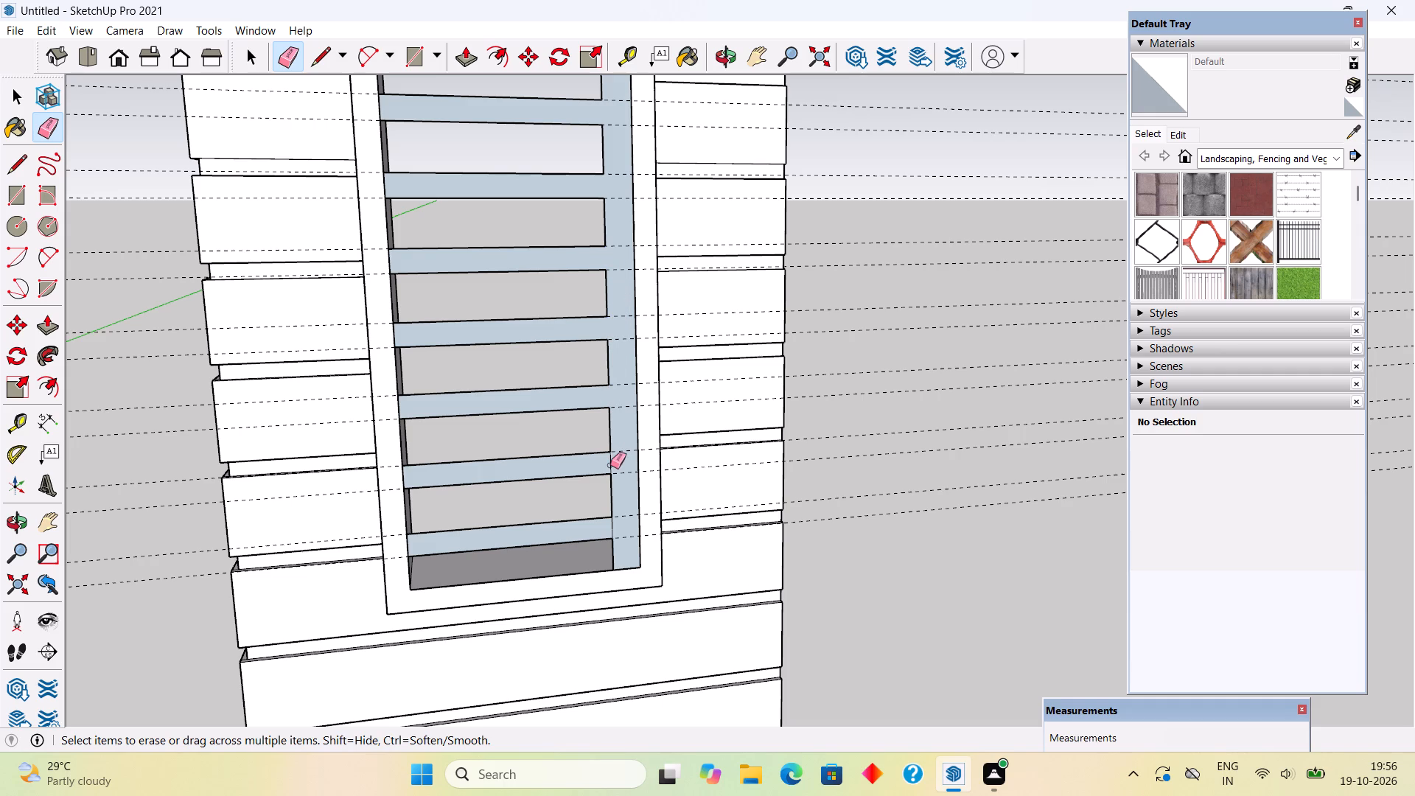
{"action": "left_click", "coordinate": [610, 467]}
{"action": "left_click", "coordinate": [609, 529]}
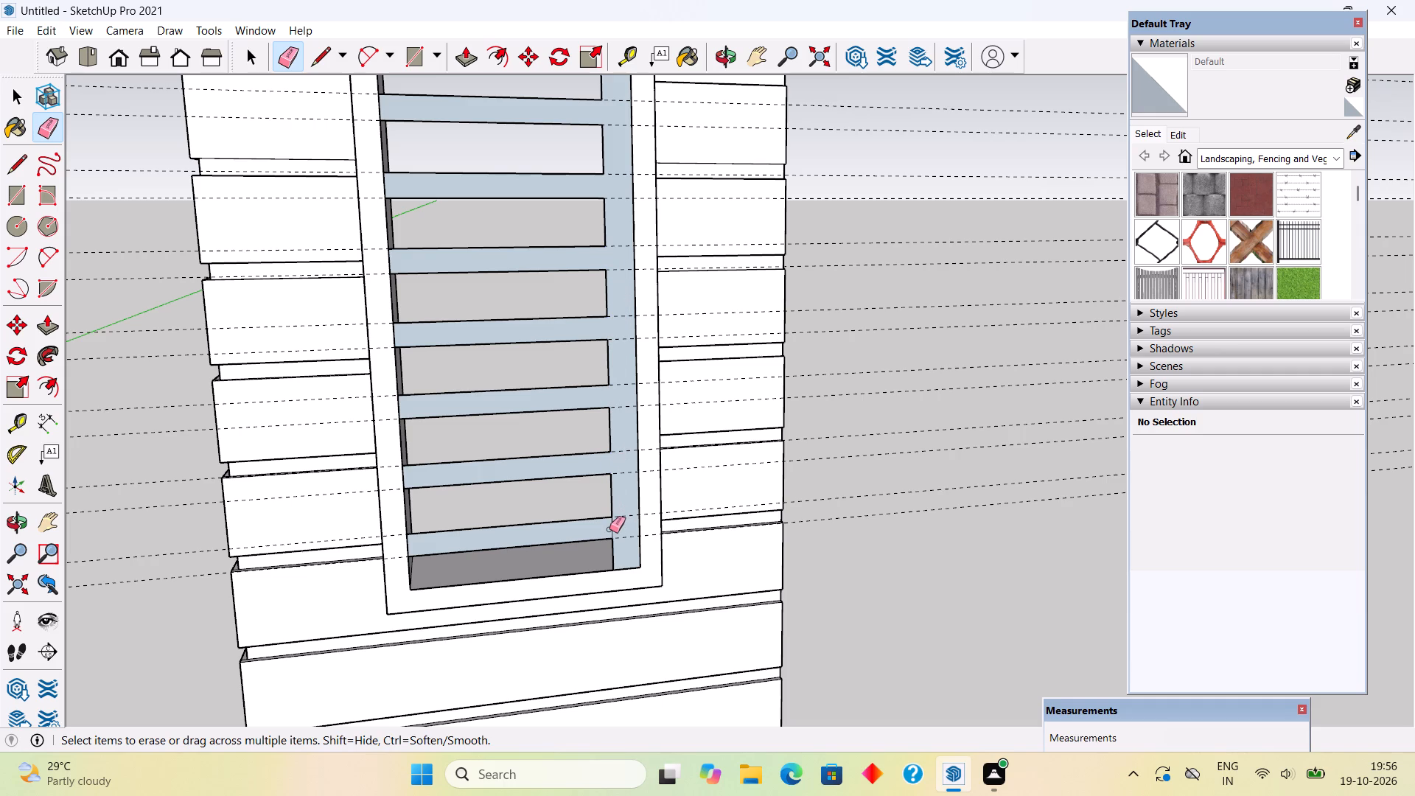
{"action": "left_click", "coordinate": [615, 531]}
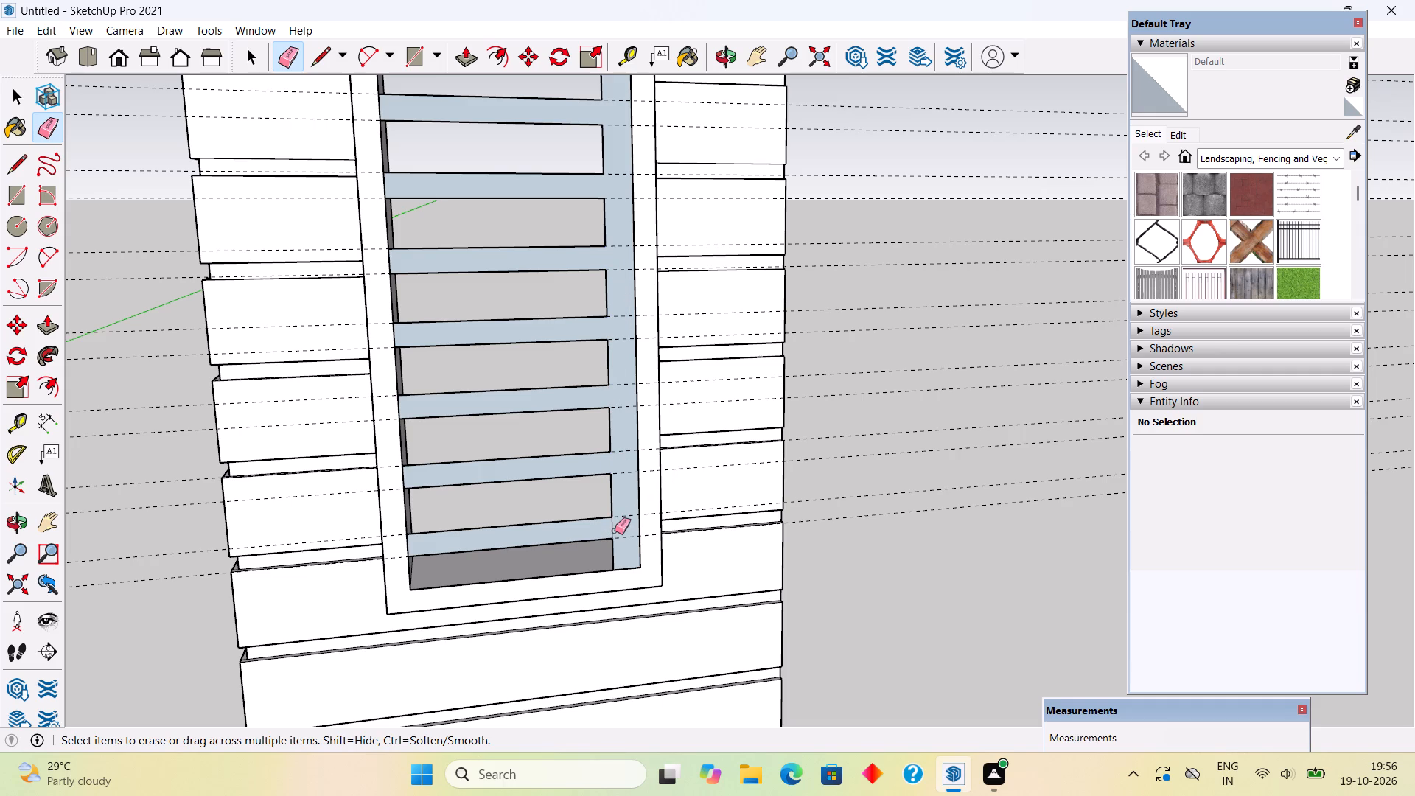
{"action": "left_click", "coordinate": [612, 531]}
{"action": "key", "text": "space"}
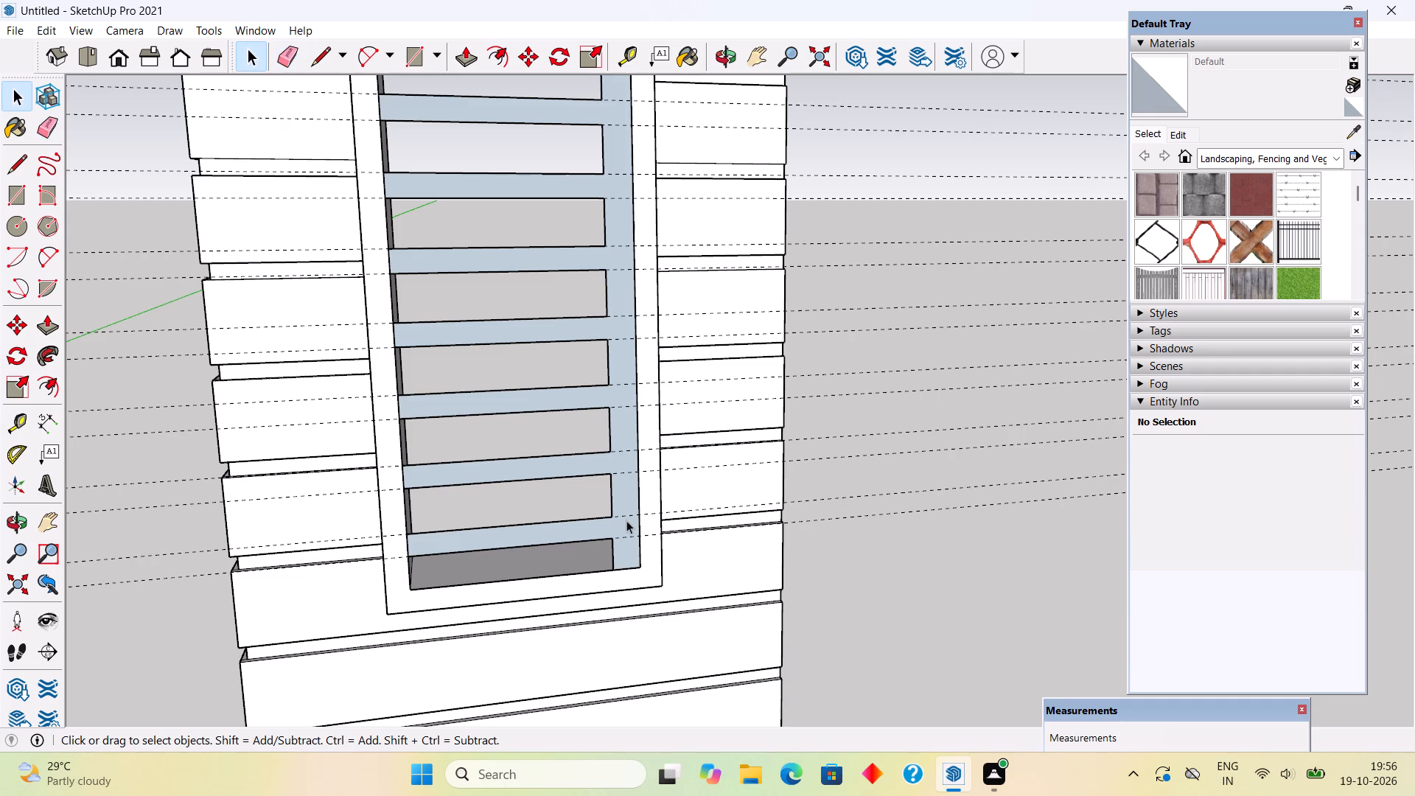
Push/Pull the merged face of slats and side strip outward by 3".
{"action": "key", "text": "p"}
{"action": "left_click", "coordinate": [633, 483]}
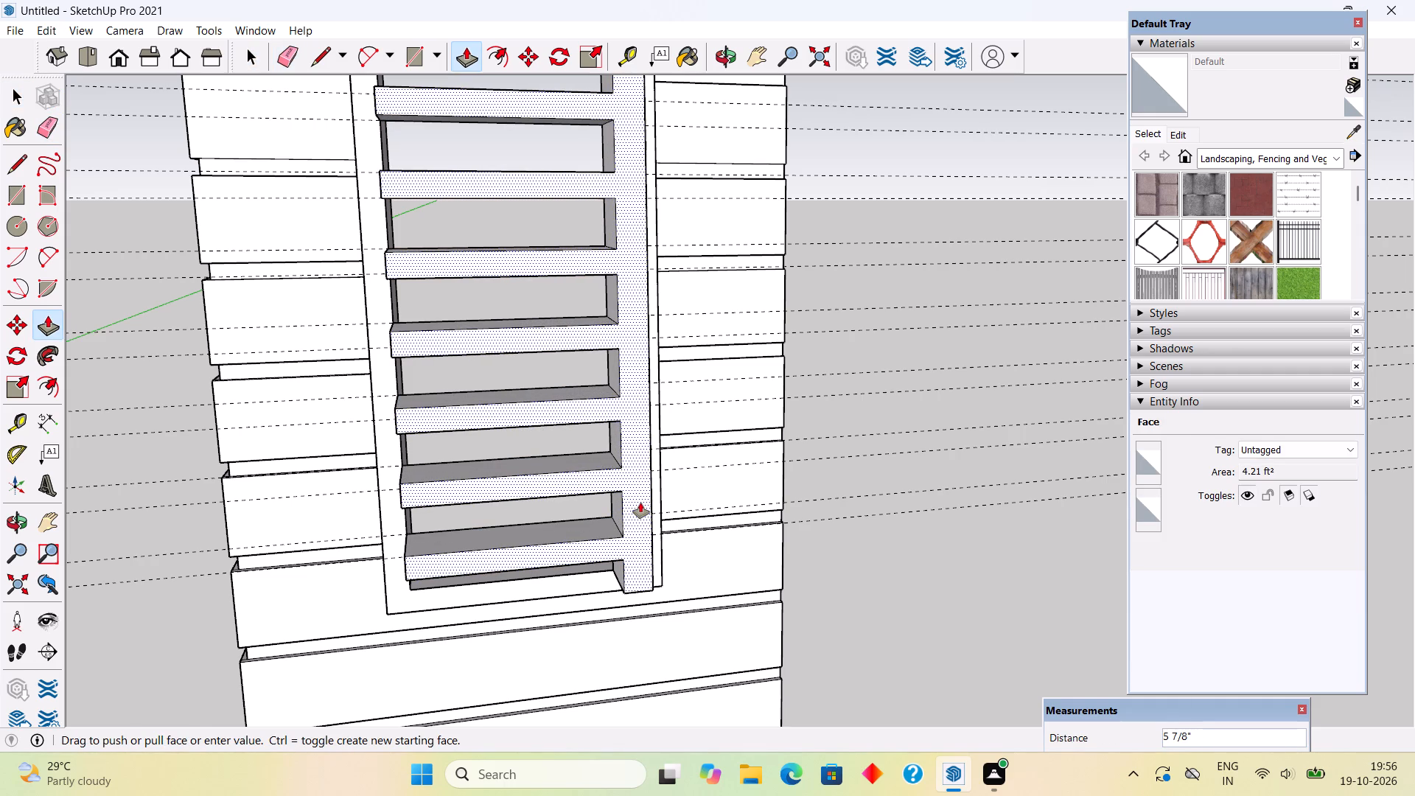
{"action": "type", "text": "3\""}
{"action": "key", "text": "Return"}
{"action": "key", "text": "space"}
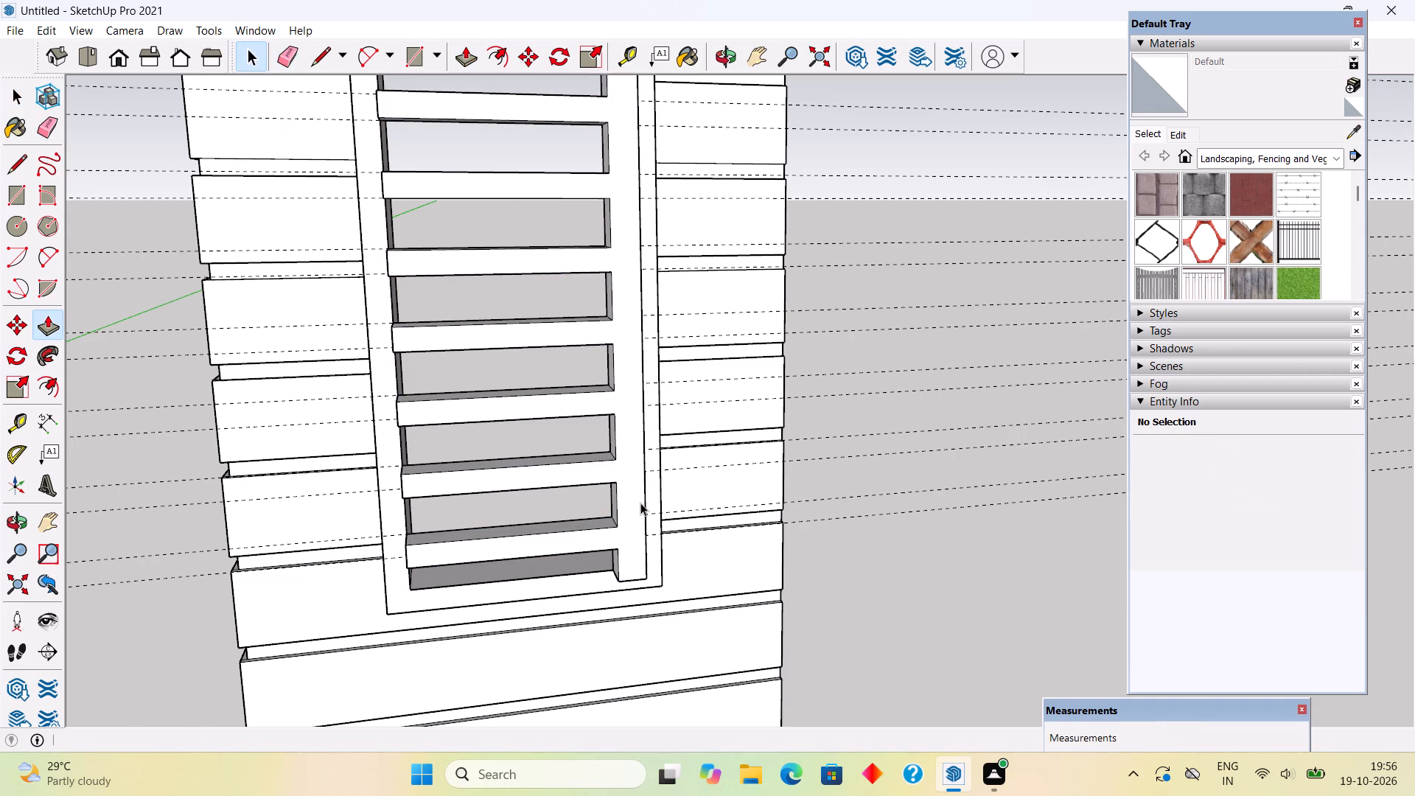
Select the whole extruded slat grille with all its connected faces and edges and make it a group.
{"action": "triple_click", "coordinate": [640, 503]}
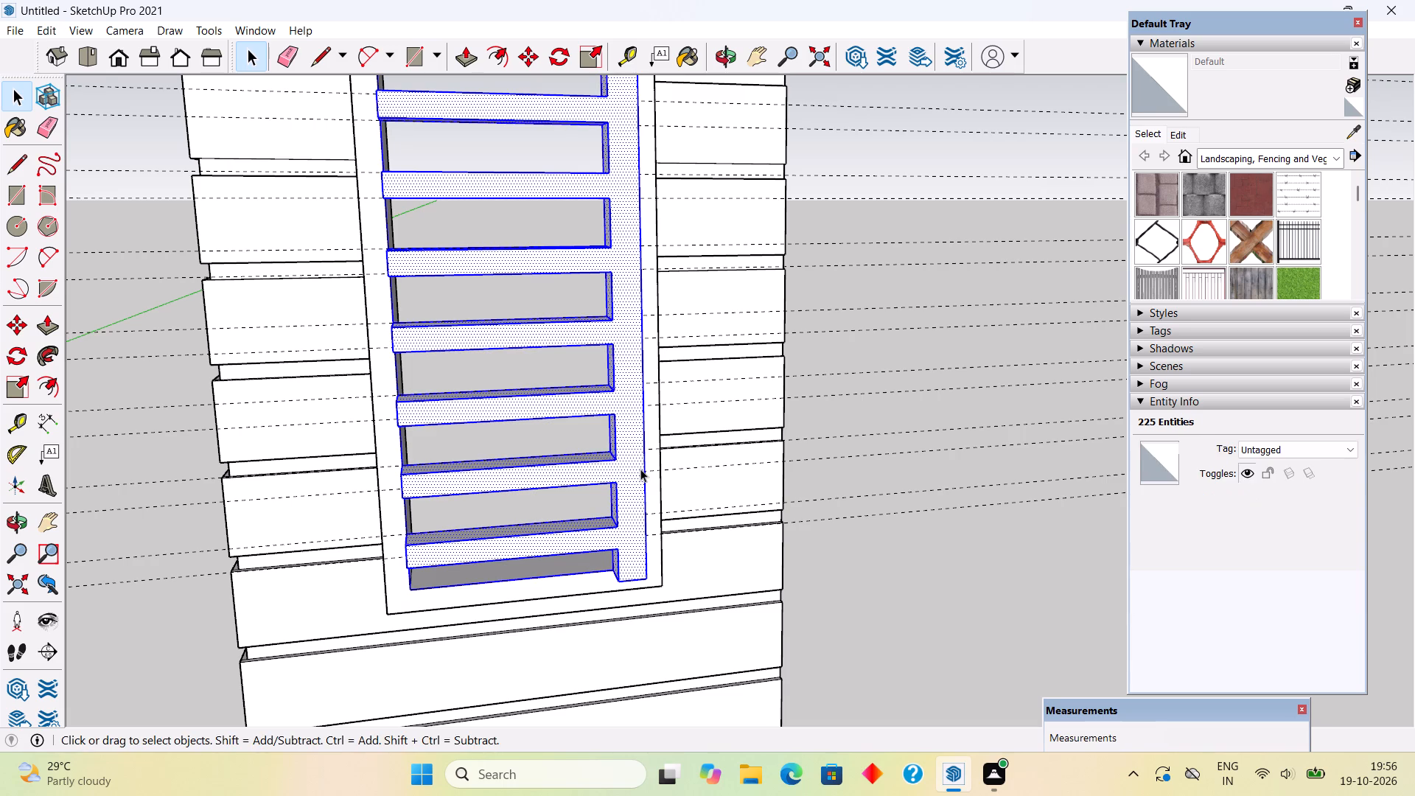
{"action": "middle_click_drag", "start_coordinate": [569, 433], "coordinate": [374, 392]}
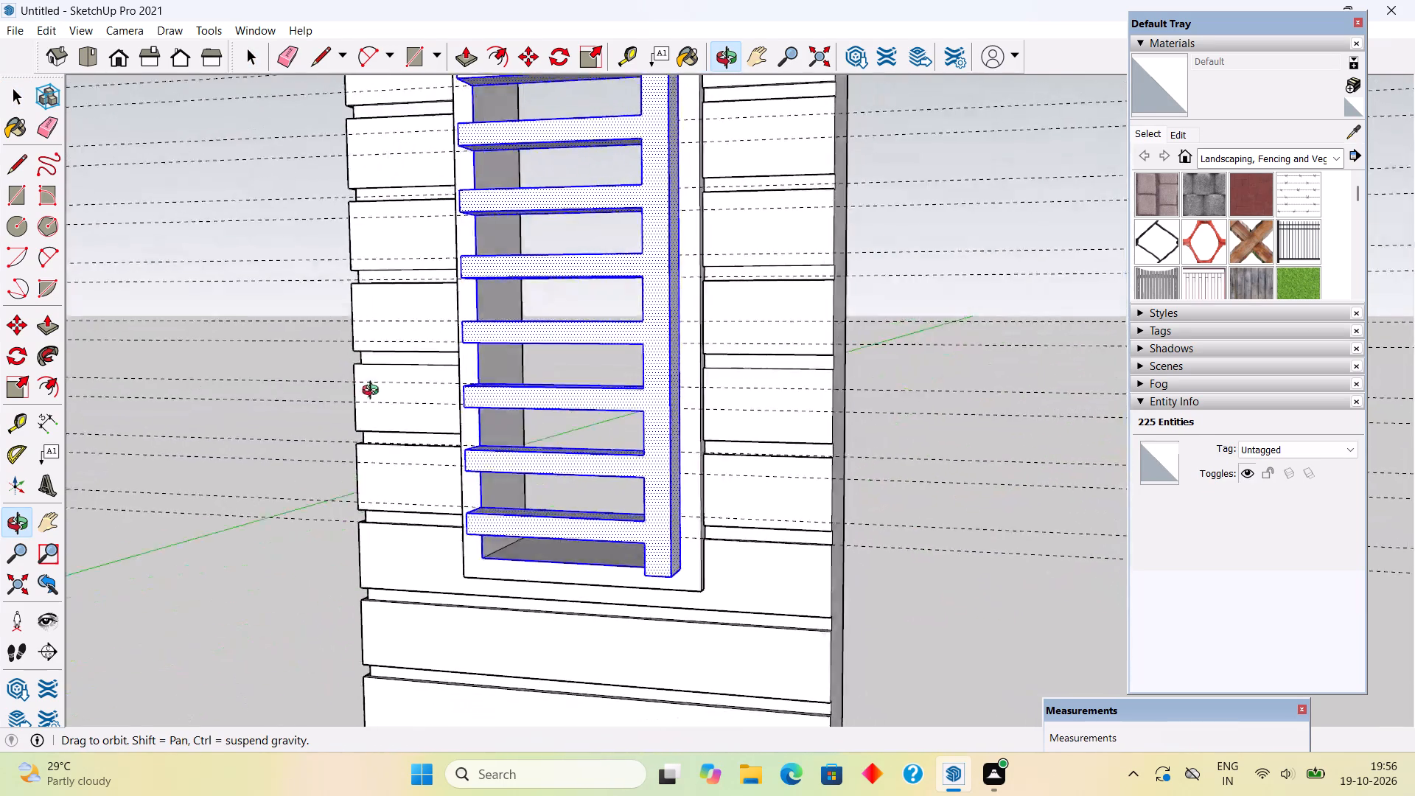
{"action": "middle_click_drag", "start_coordinate": [374, 392], "coordinate": [482, 429]}
{"action": "right_click", "coordinate": [607, 531]}
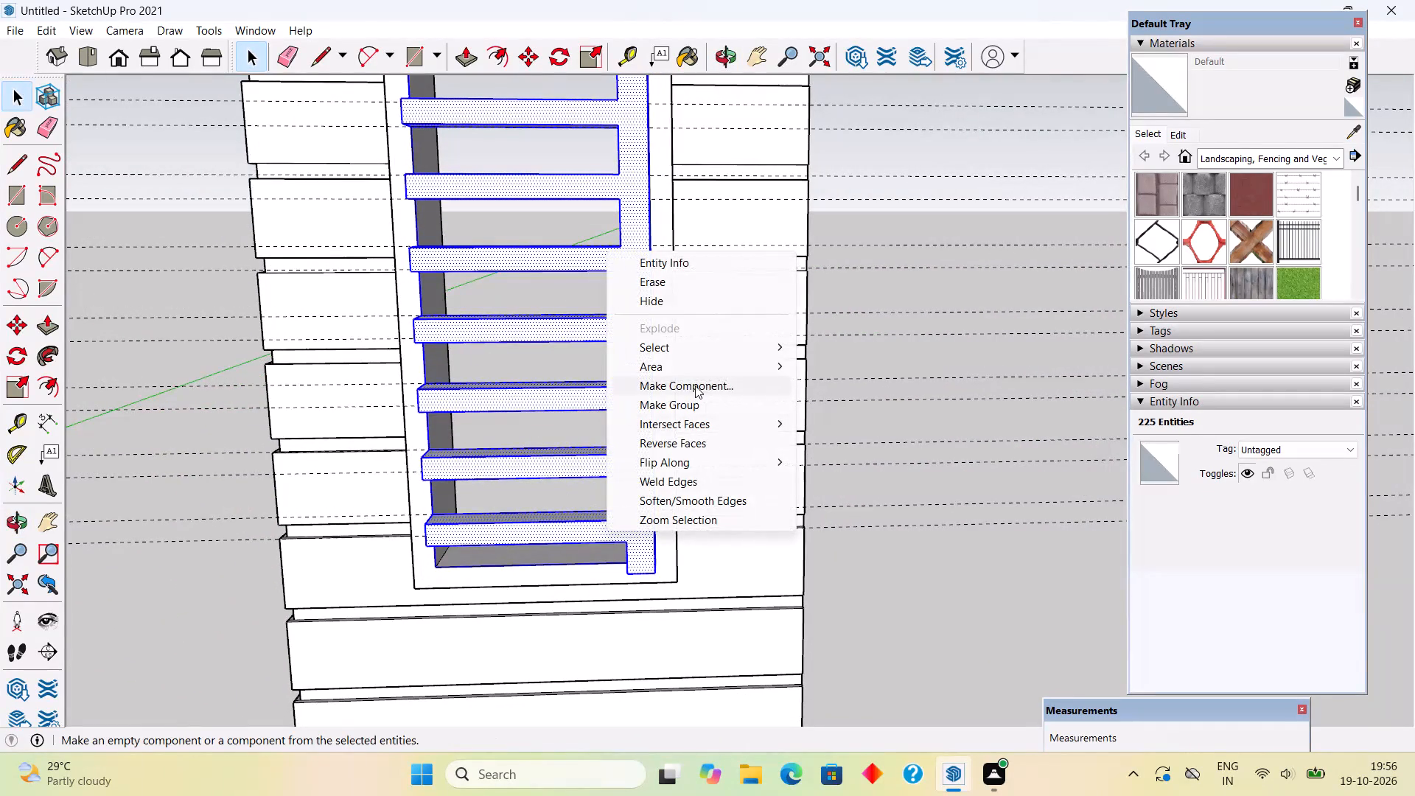
{"action": "left_click", "coordinate": [696, 403]}
{"action": "left_click", "coordinate": [948, 593]}
Move the slat grille group back along the green axis from its bottom corner, recessing it inside the window frame.
{"action": "middle_click_drag", "start_coordinate": [677, 535], "coordinate": [941, 446]}
{"action": "scroll", "coordinate": [691, 553], "scroll_direction": "up", "scroll_amount": 5}
{"action": "left_click", "coordinate": [724, 507]}
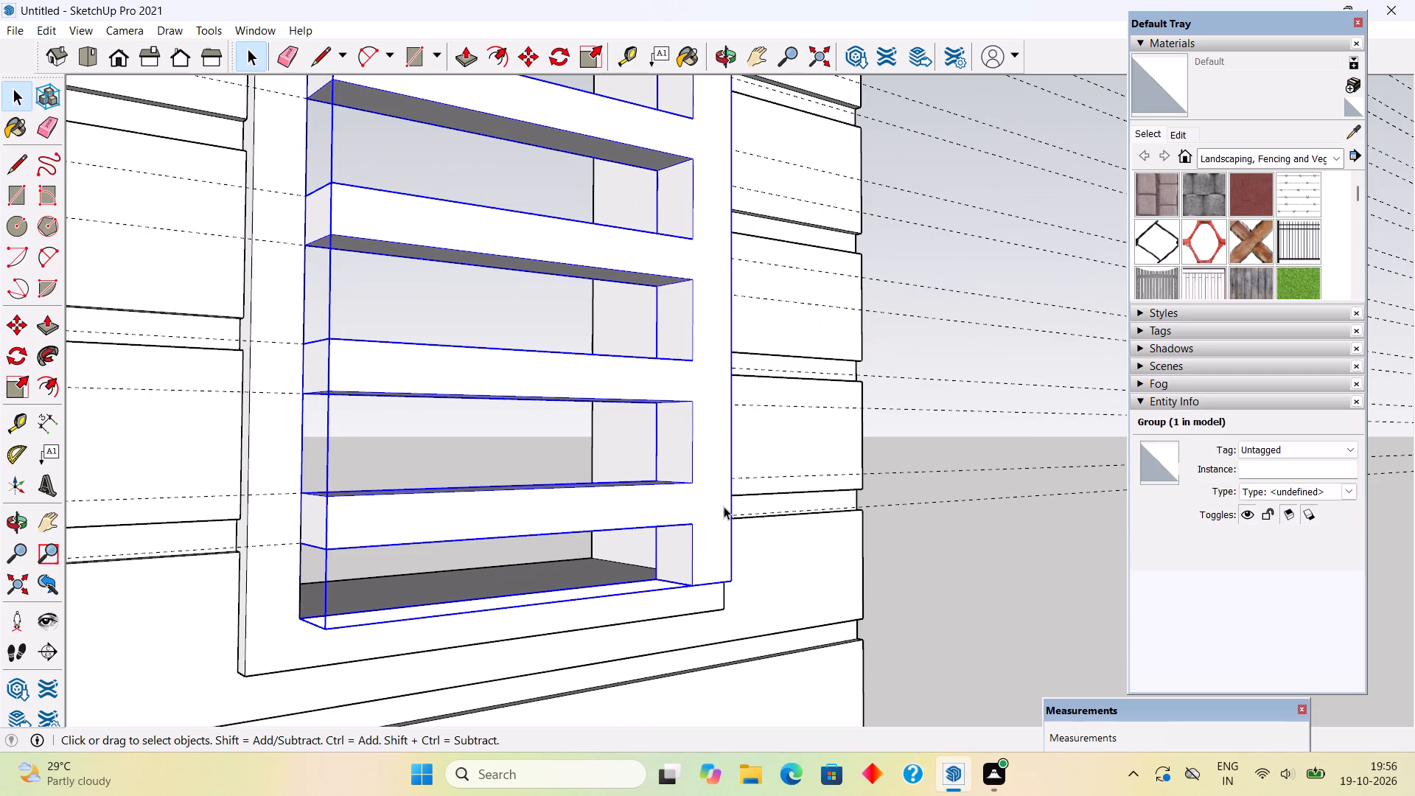
{"action": "key", "text": "m"}
{"action": "left_click", "coordinate": [734, 584]}
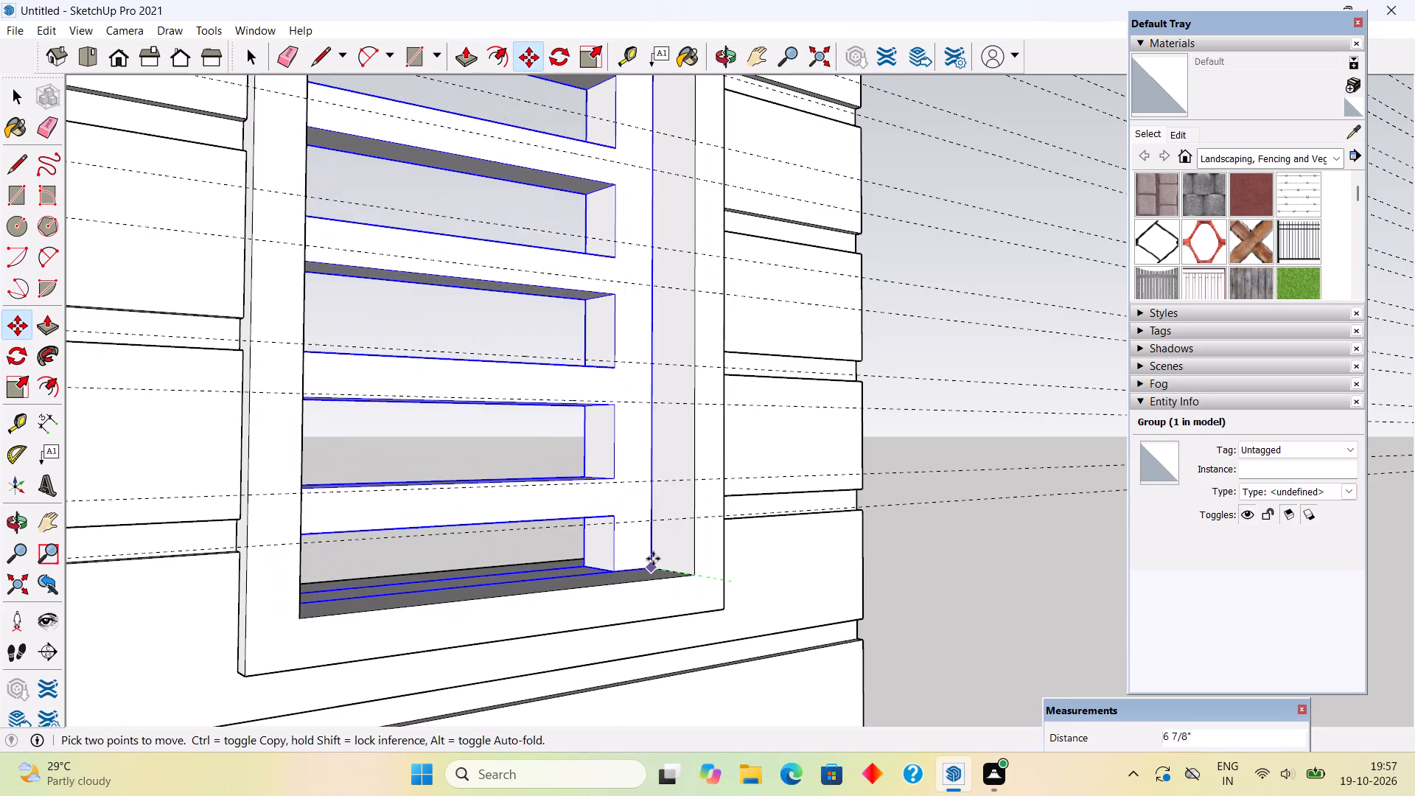
{"action": "scroll", "coordinate": [653, 560], "scroll_direction": "up", "scroll_amount": 2}
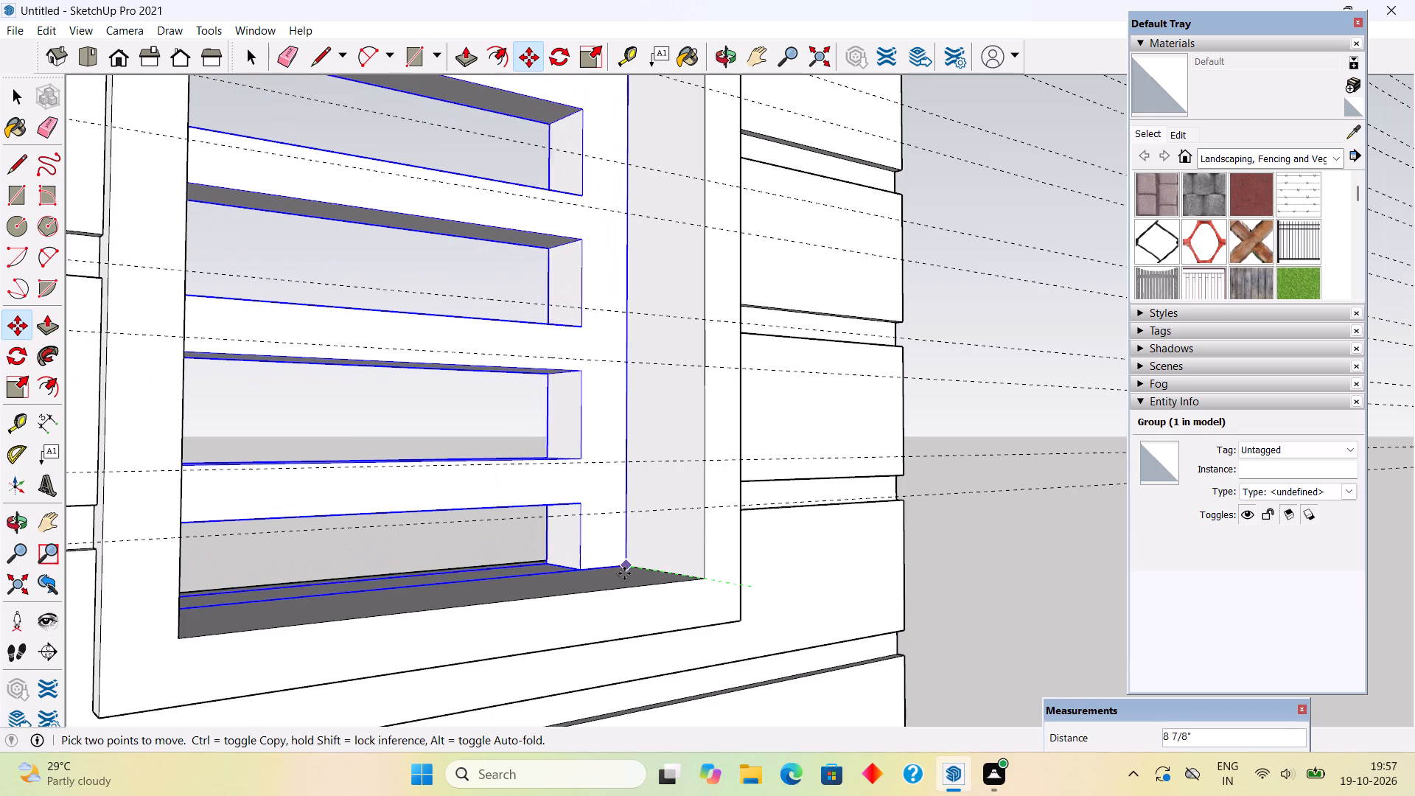
{"action": "left_click", "coordinate": [644, 574]}
{"action": "key", "text": "space"}
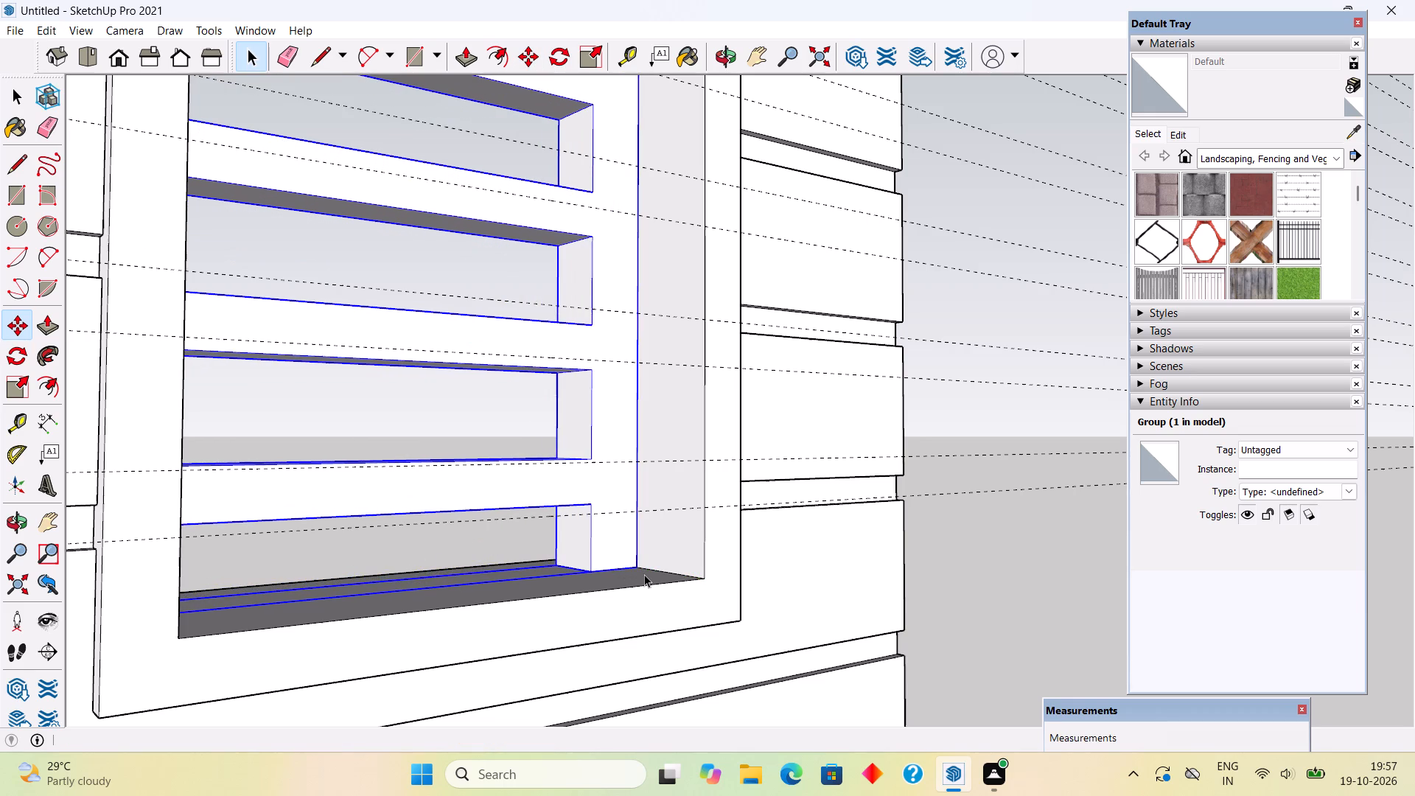
{"action": "scroll", "coordinate": [644, 574], "scroll_direction": "down", "scroll_amount": 8}
{"action": "left_click", "coordinate": [828, 582]}
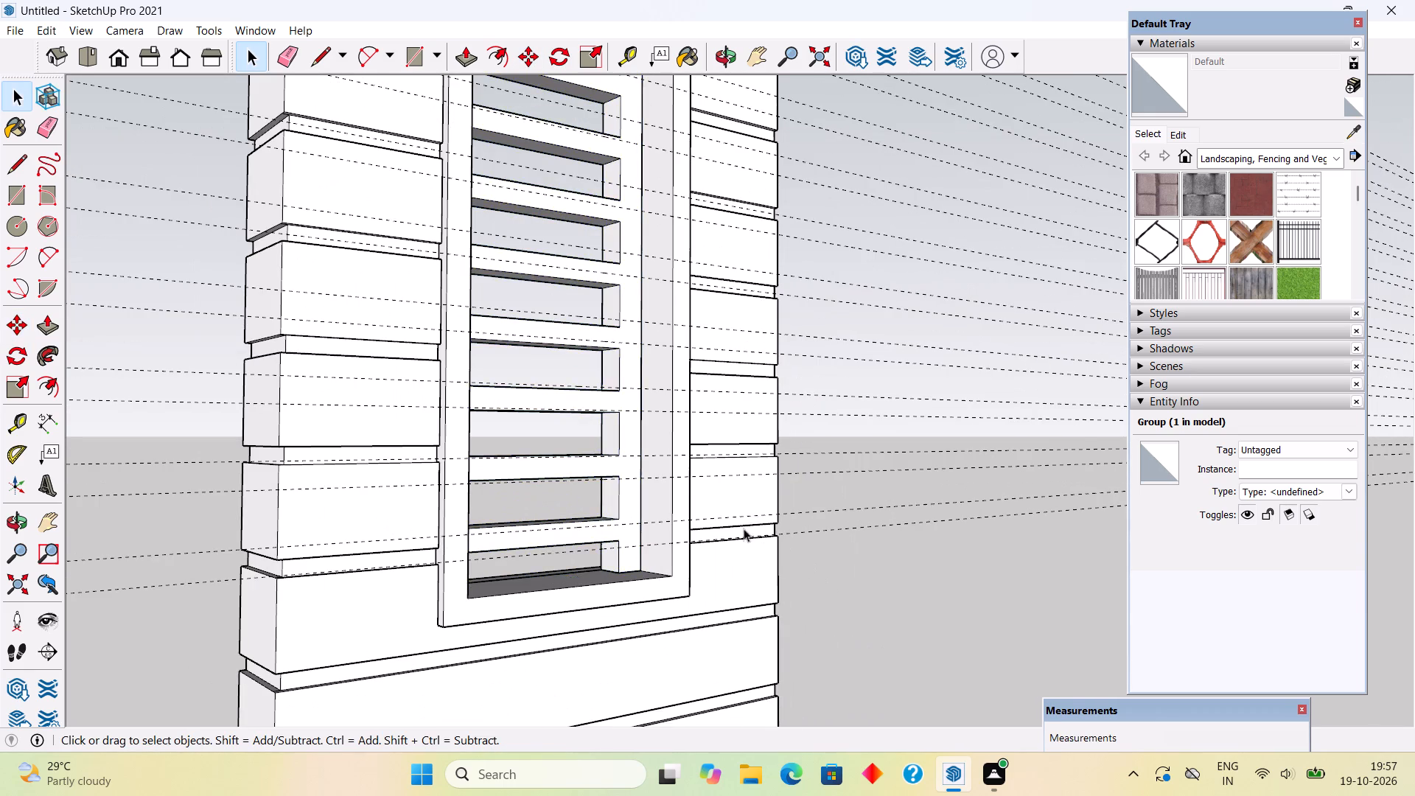
Examine the recessed slat grille from the front and back of the wall panel, including the geometry inside its group.
{"action": "middle_click_drag", "start_coordinate": [744, 528], "coordinate": [532, 534]}
{"action": "scroll", "coordinate": [510, 526], "scroll_direction": "down", "scroll_amount": 5}
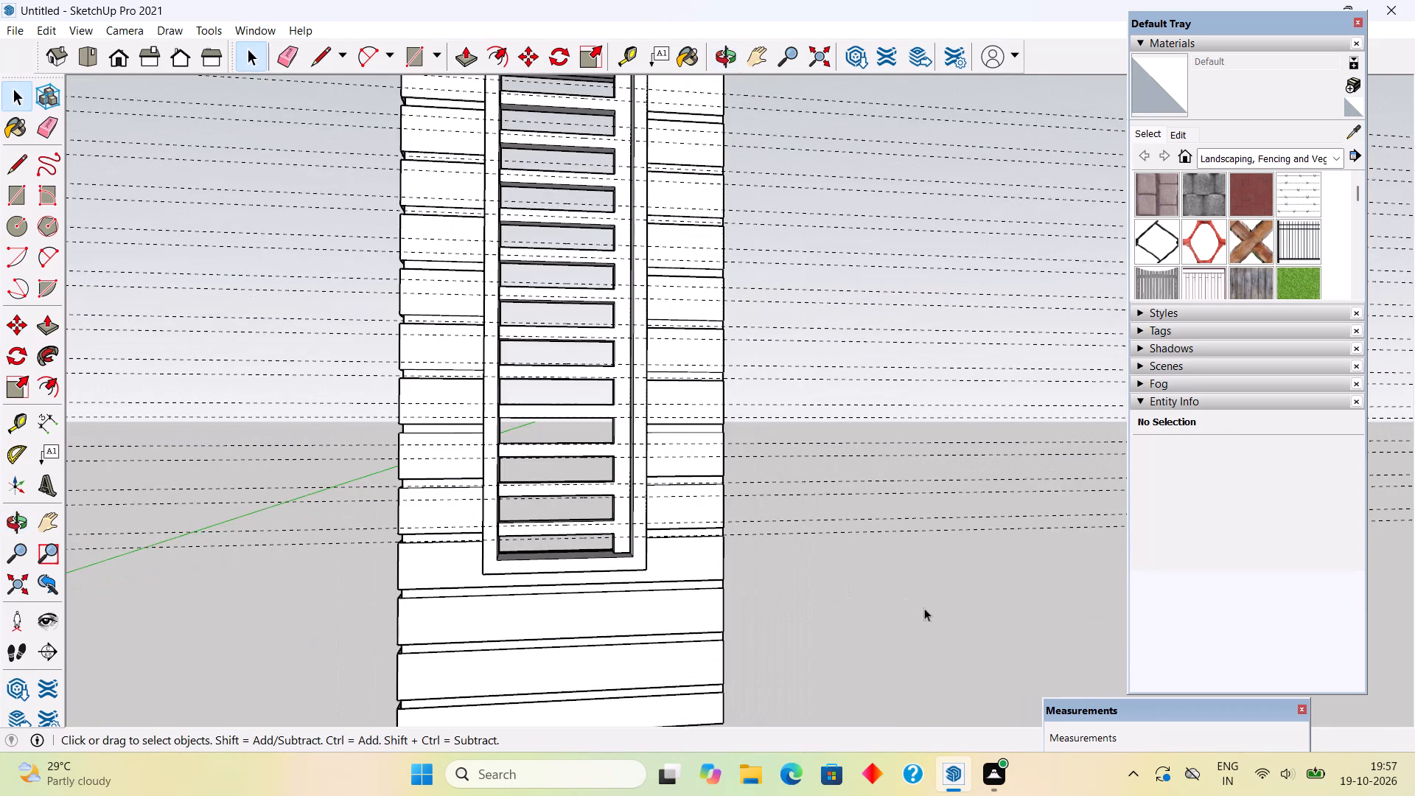
{"action": "left_click", "coordinate": [937, 618]}
{"action": "left_click", "coordinate": [839, 568]}
{"action": "scroll", "coordinate": [737, 493], "scroll_direction": "down", "scroll_amount": 5}
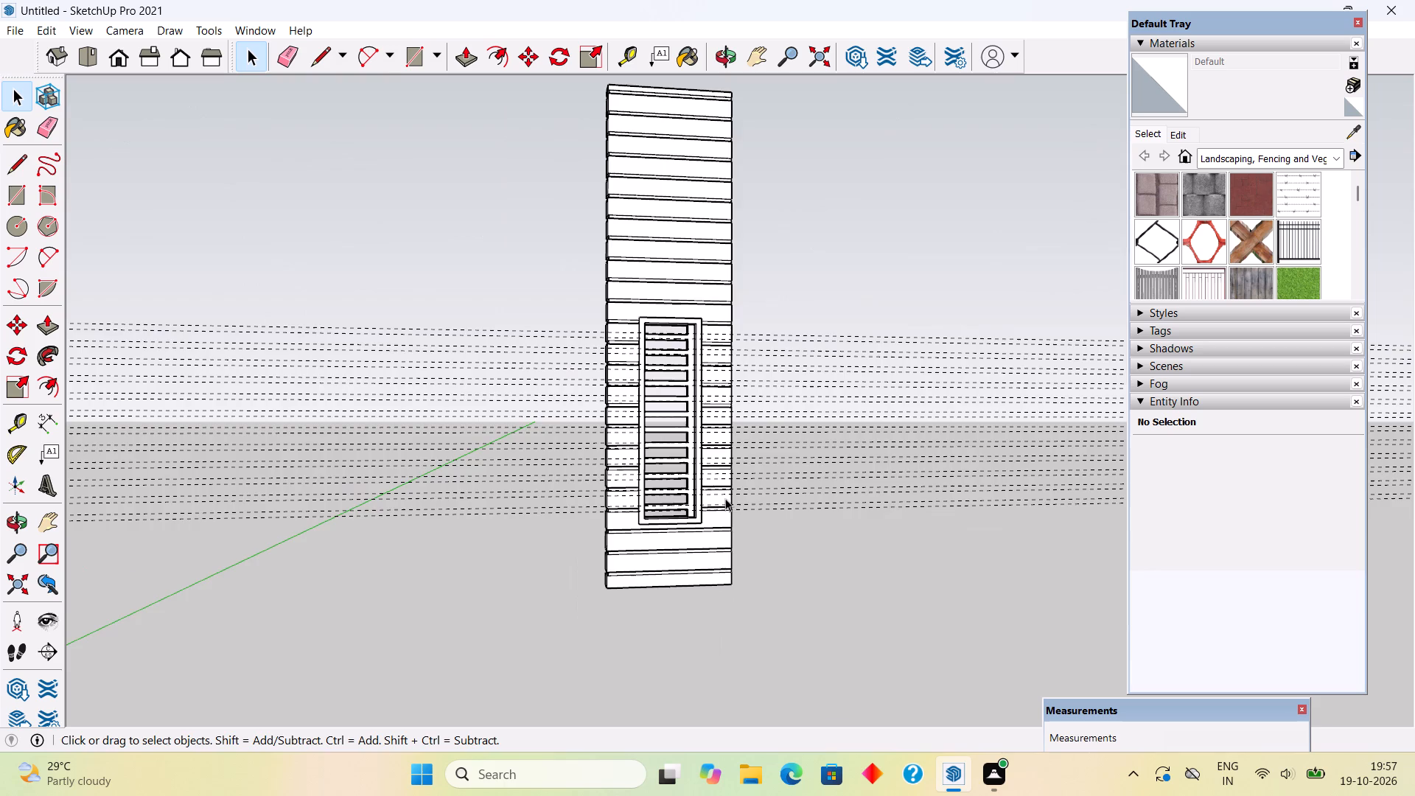
{"action": "middle_click_drag", "start_coordinate": [368, 446], "coordinate": [1414, 542]}
{"action": "middle_click_drag", "start_coordinate": [842, 477], "coordinate": [996, 431]}
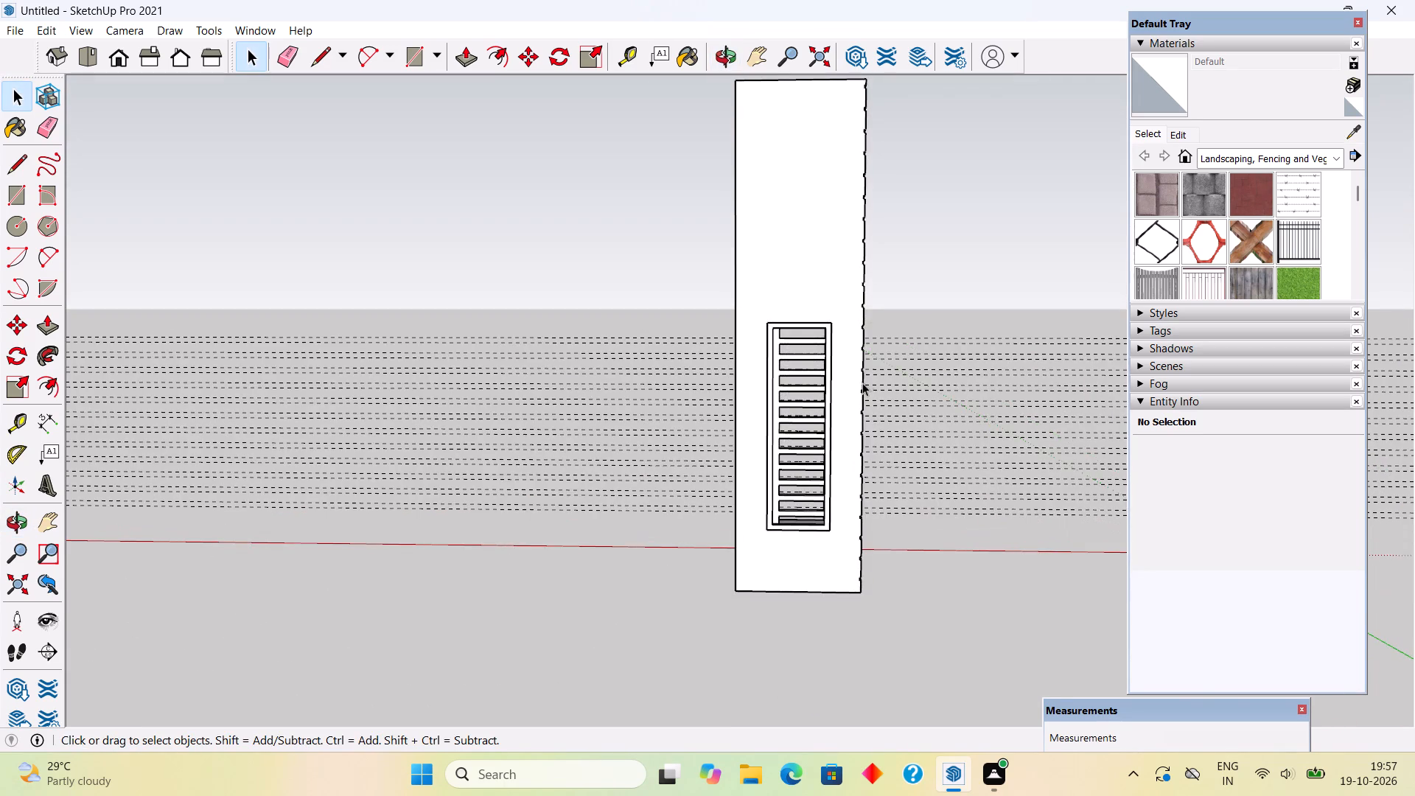
{"action": "scroll", "coordinate": [793, 385], "scroll_direction": "up", "scroll_amount": 11}
{"action": "triple_click", "coordinate": [765, 397]}
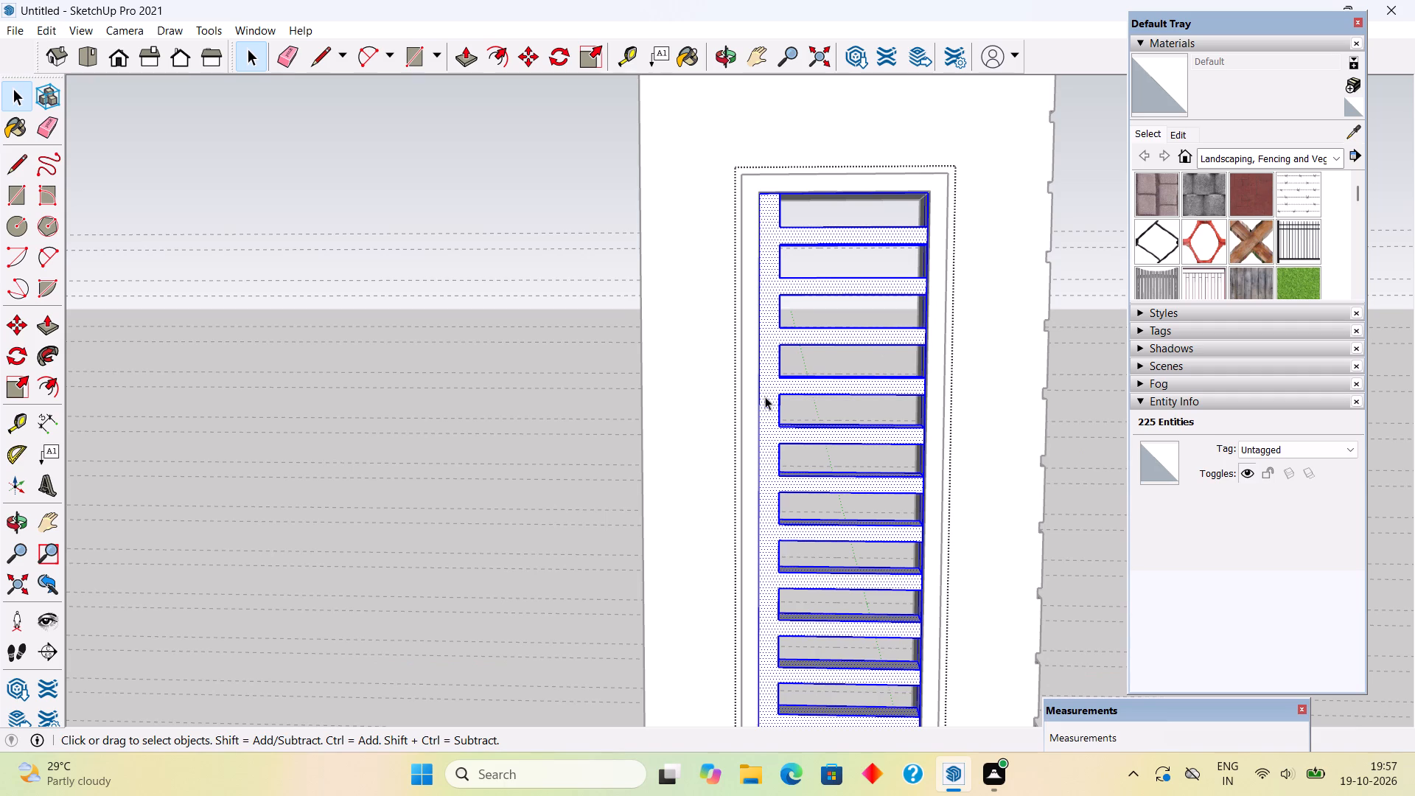
{"action": "middle_click_drag", "start_coordinate": [863, 412], "coordinate": [582, 458]}
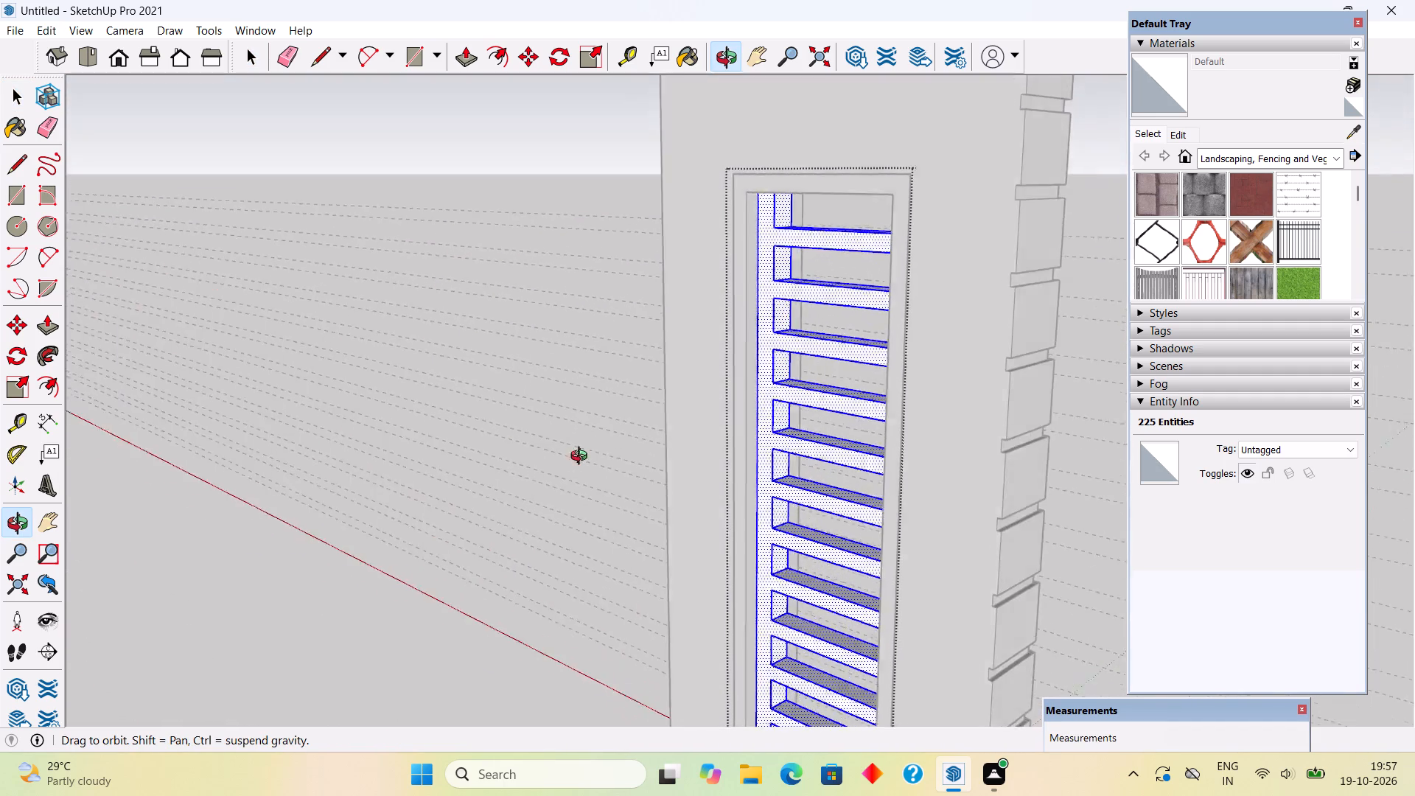
{"action": "middle_click_drag", "start_coordinate": [582, 458], "coordinate": [629, 321]}
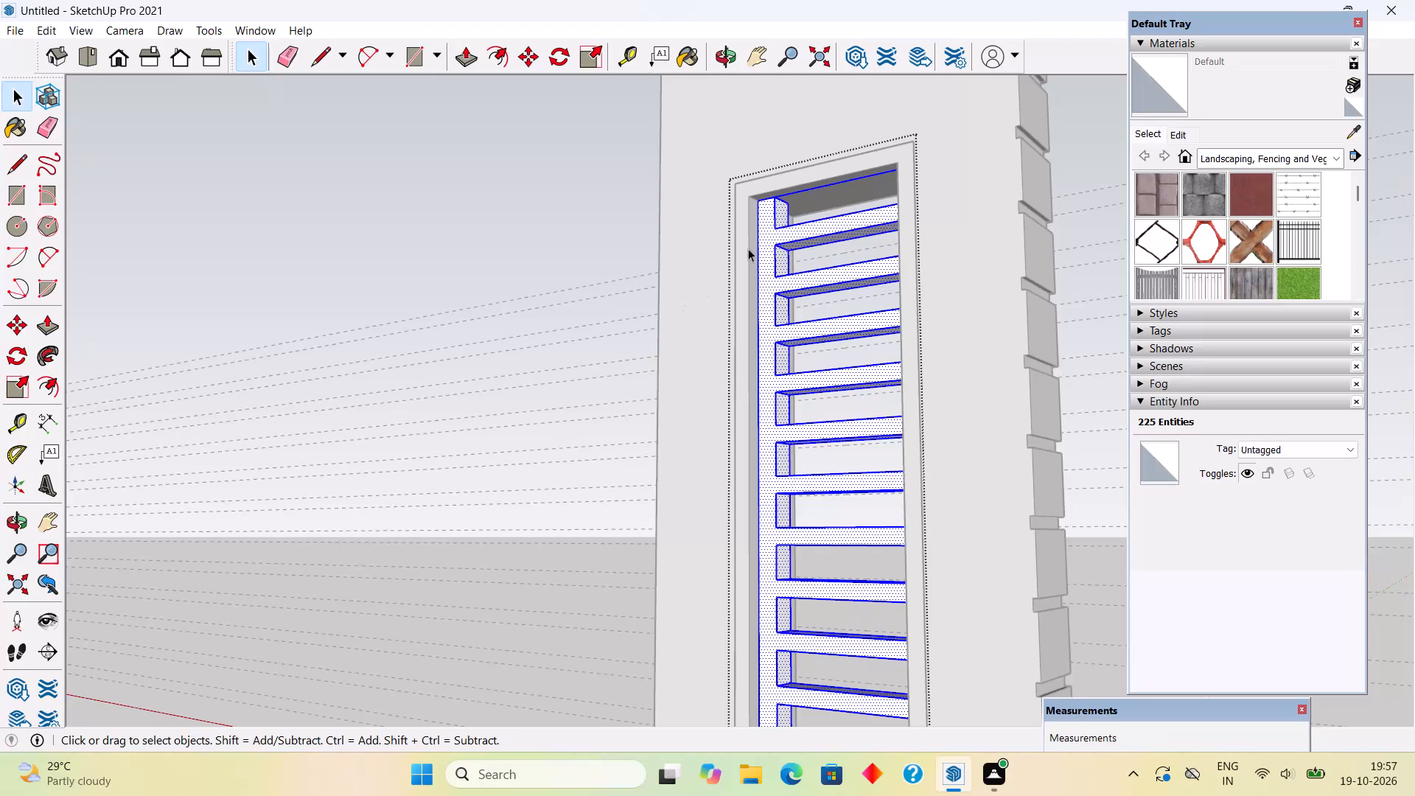
{"action": "left_click", "coordinate": [615, 191]}
On the unclad back of the grille, draw a full-height rectangle about 5 3/4" by 6' 3" over its side strip.
{"action": "middle_click_drag", "start_coordinate": [1092, 532], "coordinate": [1296, 558]}
{"action": "scroll", "coordinate": [836, 240], "scroll_direction": "up", "scroll_amount": 3}
{"action": "scroll", "coordinate": [754, 214], "scroll_direction": "up", "scroll_amount": 3}
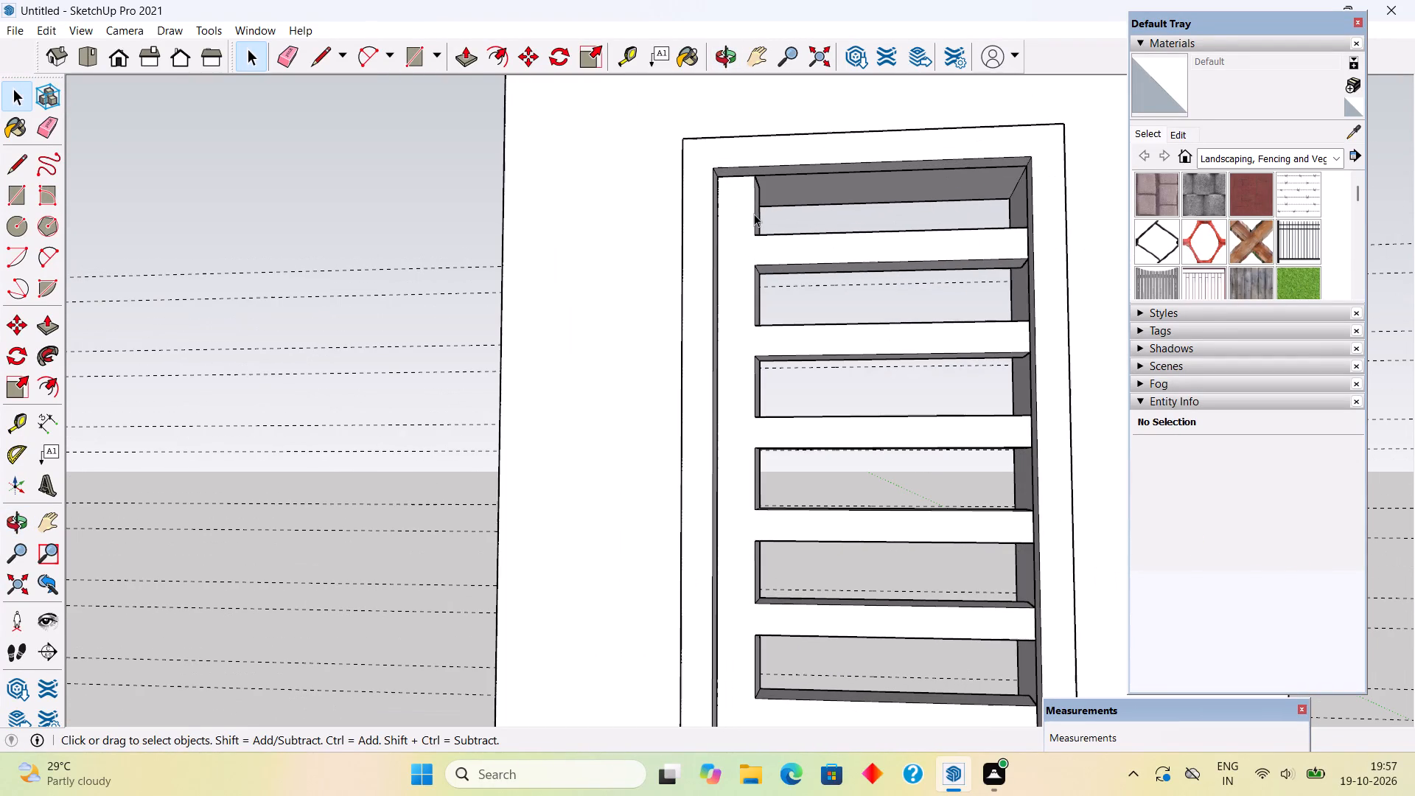
{"action": "key", "text": "r"}
{"action": "left_click", "coordinate": [722, 178]}
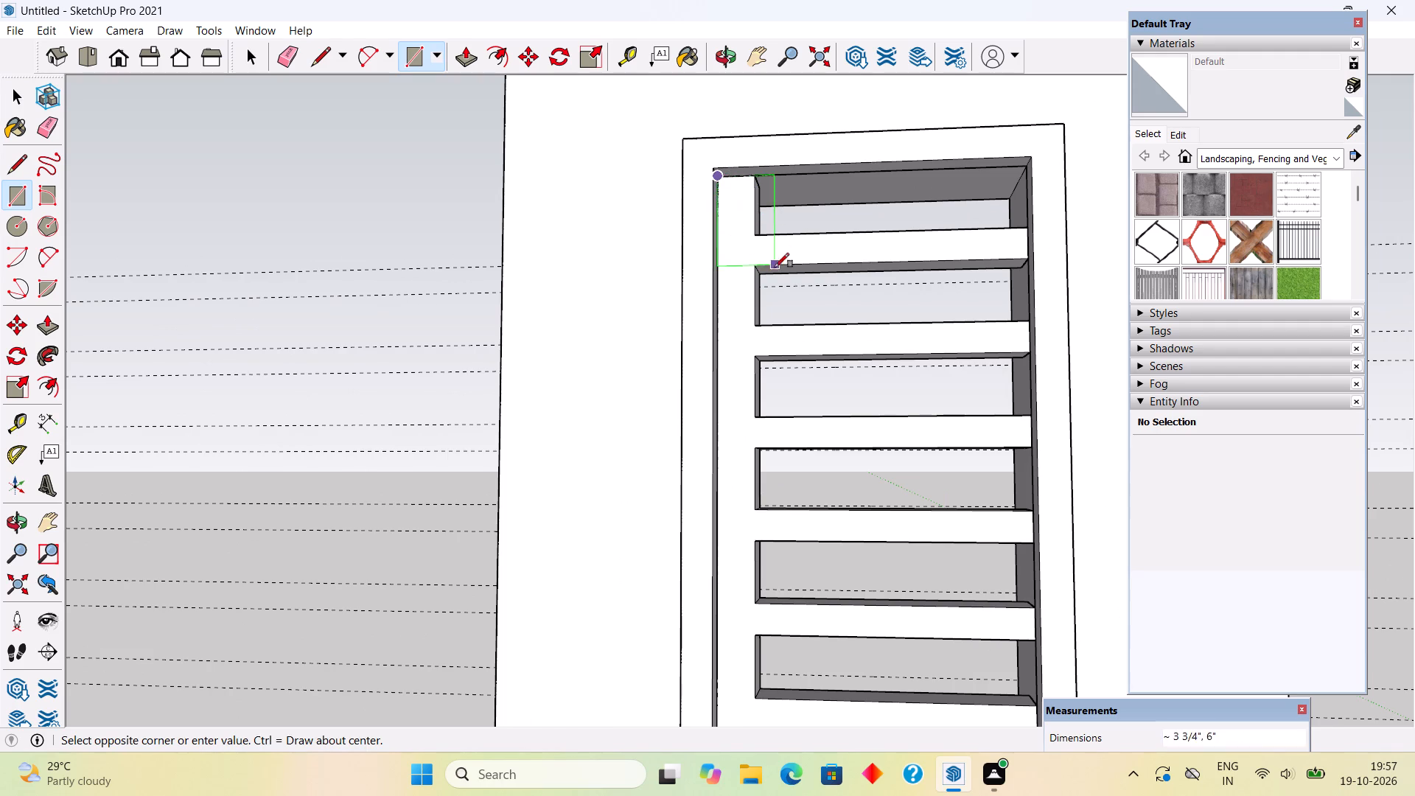
{"action": "scroll", "coordinate": [775, 273], "scroll_direction": "down", "scroll_amount": 7}
{"action": "scroll", "coordinate": [801, 382], "scroll_direction": "down", "scroll_amount": 7}
{"action": "scroll", "coordinate": [812, 511], "scroll_direction": "up", "scroll_amount": 18}
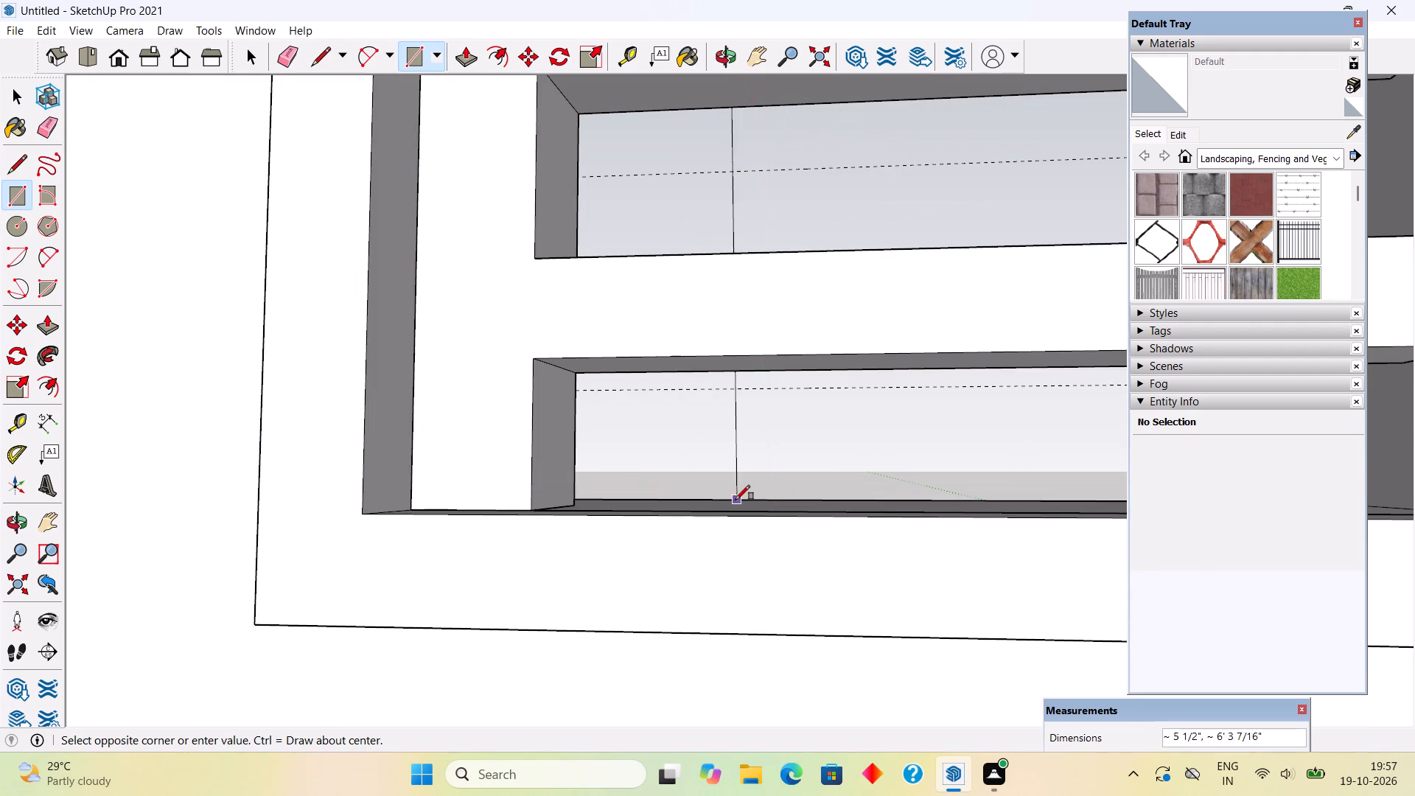
{"action": "middle_click_drag", "start_coordinate": [726, 512], "coordinate": [726, 642]}
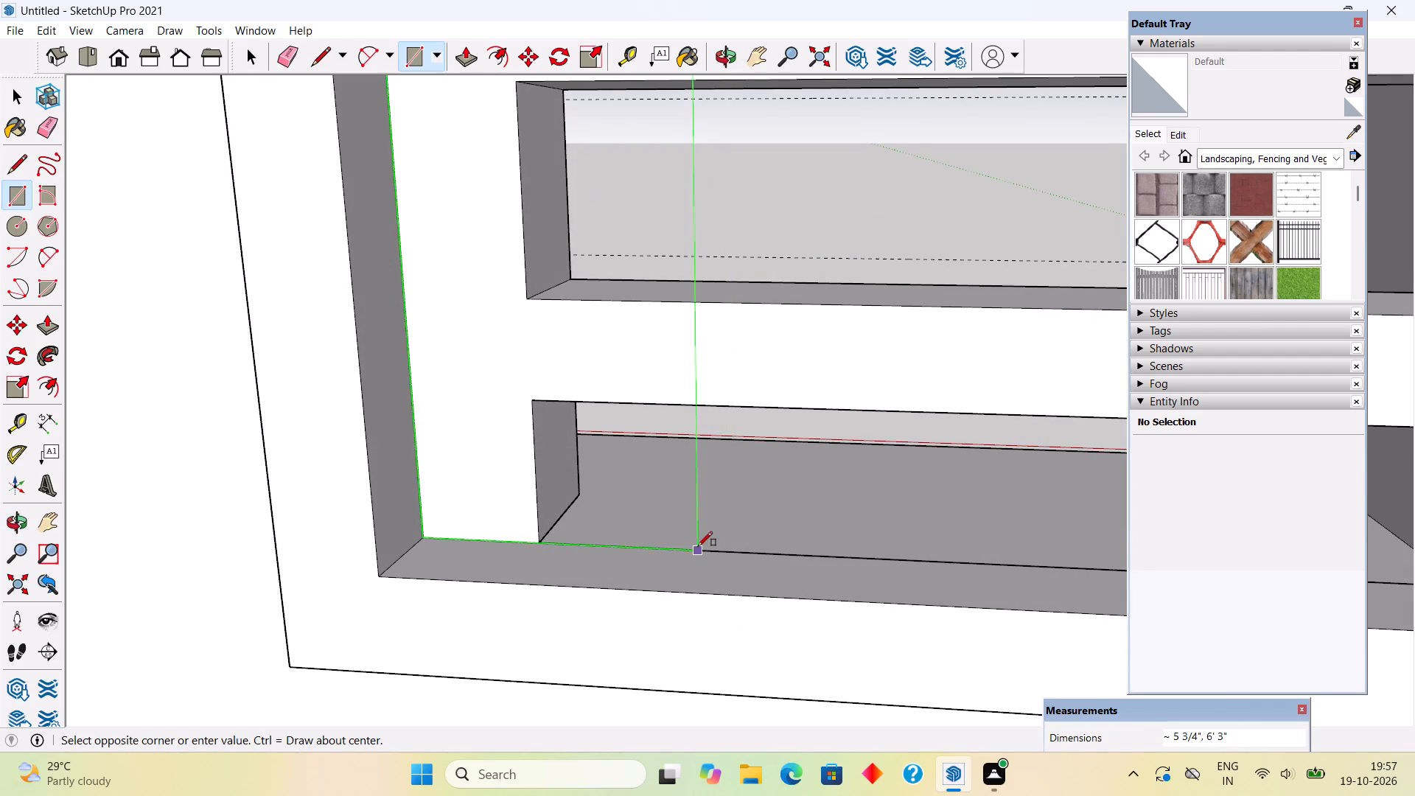
{"action": "left_click", "coordinate": [698, 548]}
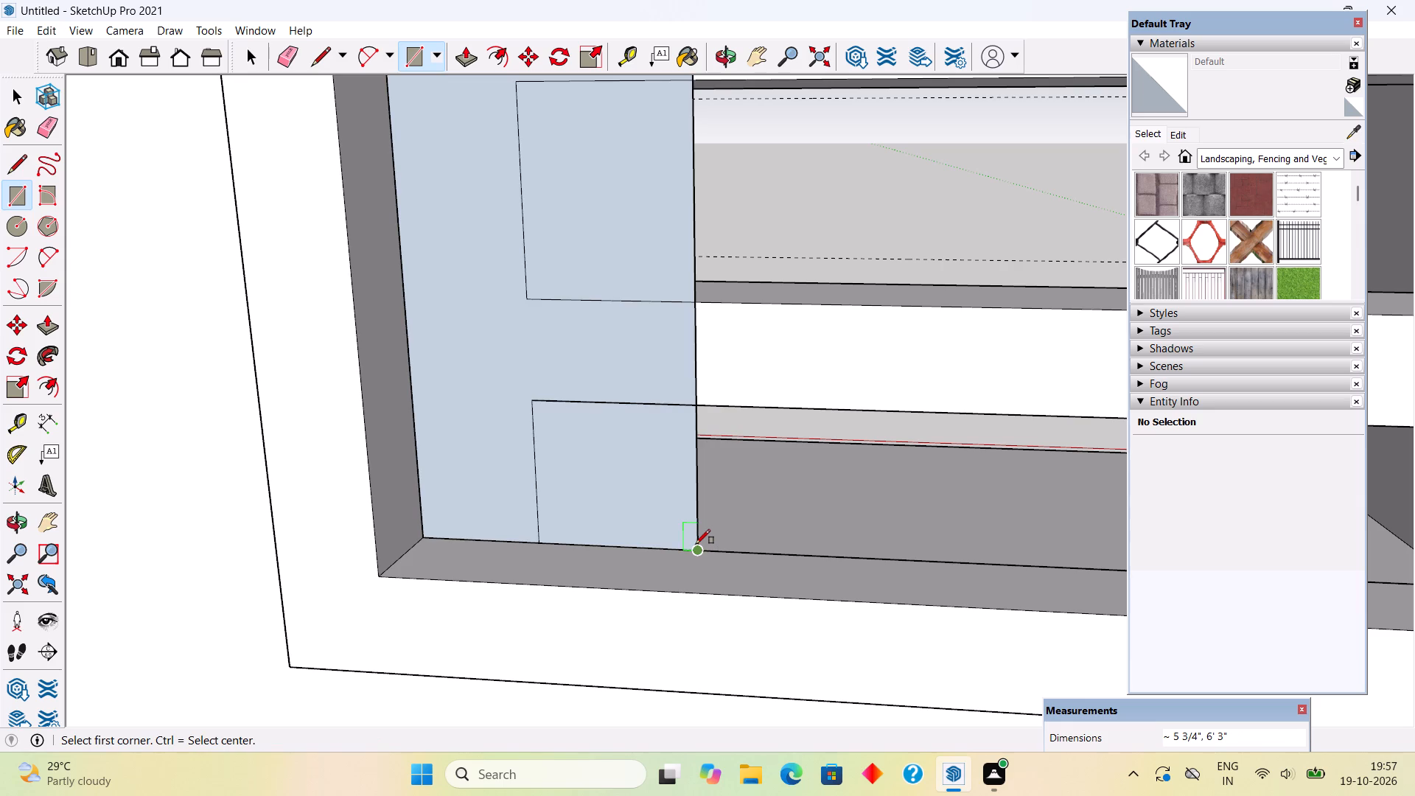
Push/Pull the new tall rectangle outward by about 11/16".
{"action": "key", "text": "p"}
{"action": "left_click", "coordinate": [636, 491]}
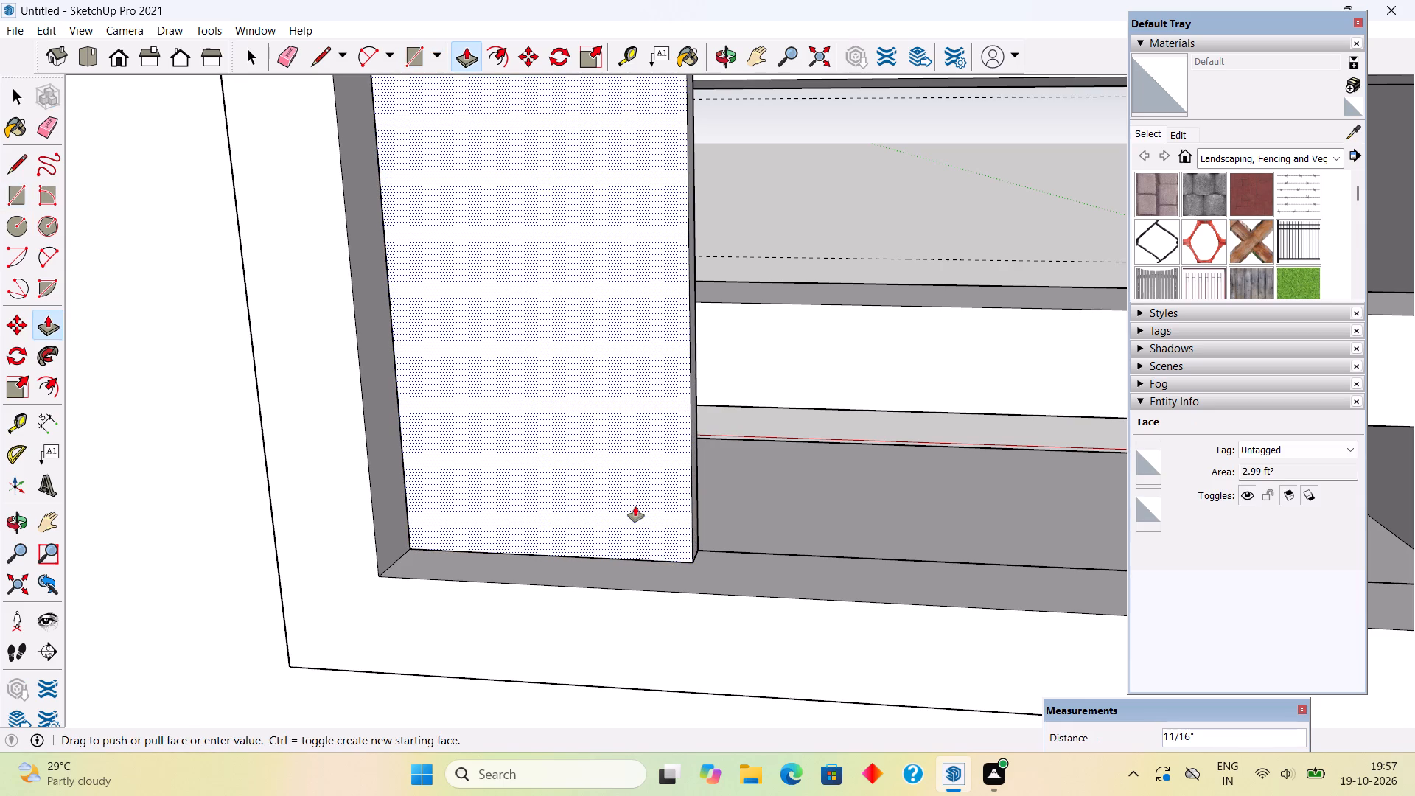
{"action": "left_click", "coordinate": [635, 506]}
Select the extruded vertical strip with all its connected faces and edges and make it a group.
{"action": "key", "text": "space"}
{"action": "triple_click", "coordinate": [635, 506]}
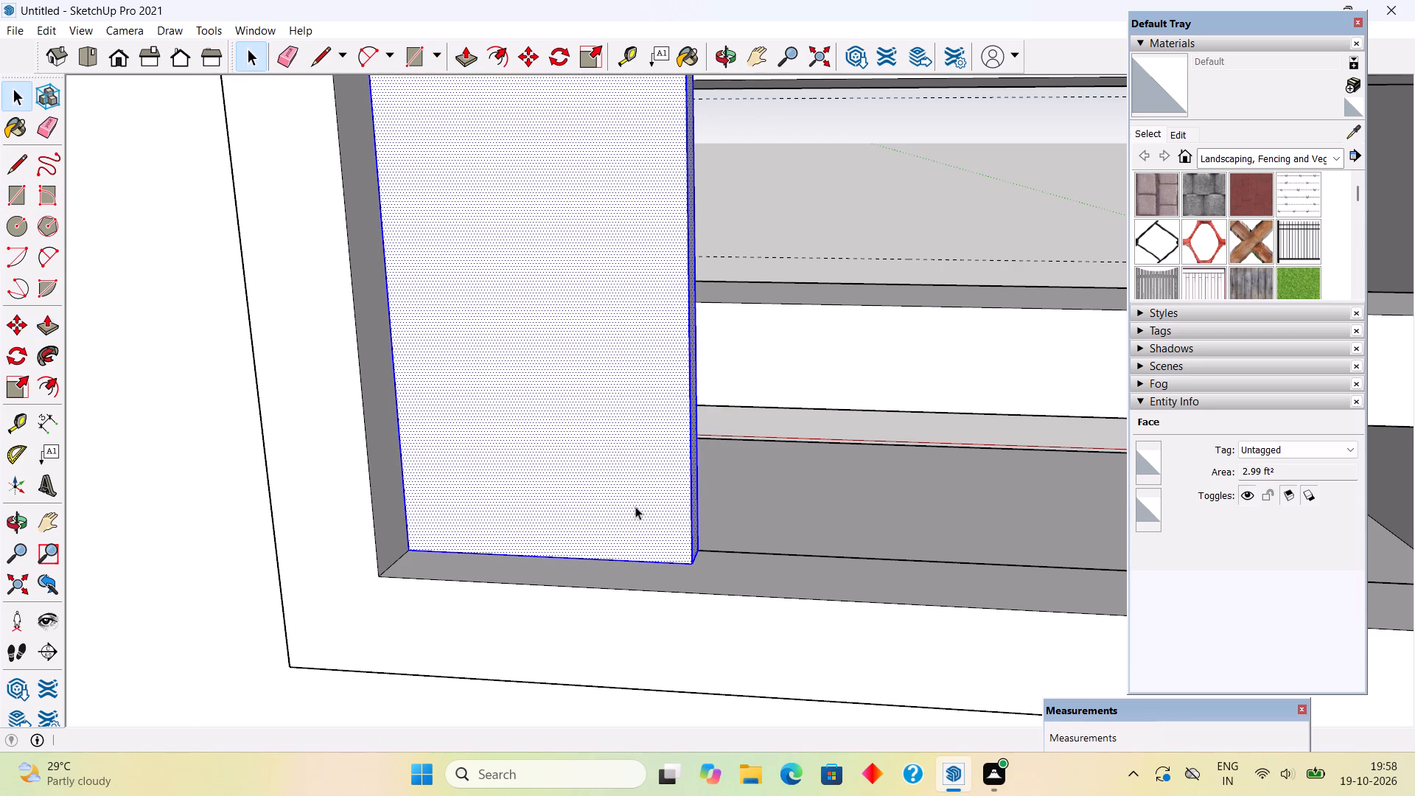
{"action": "left_click", "coordinate": [635, 506]}
{"action": "right_click", "coordinate": [635, 506]}
{"action": "left_click", "coordinate": [702, 384]}
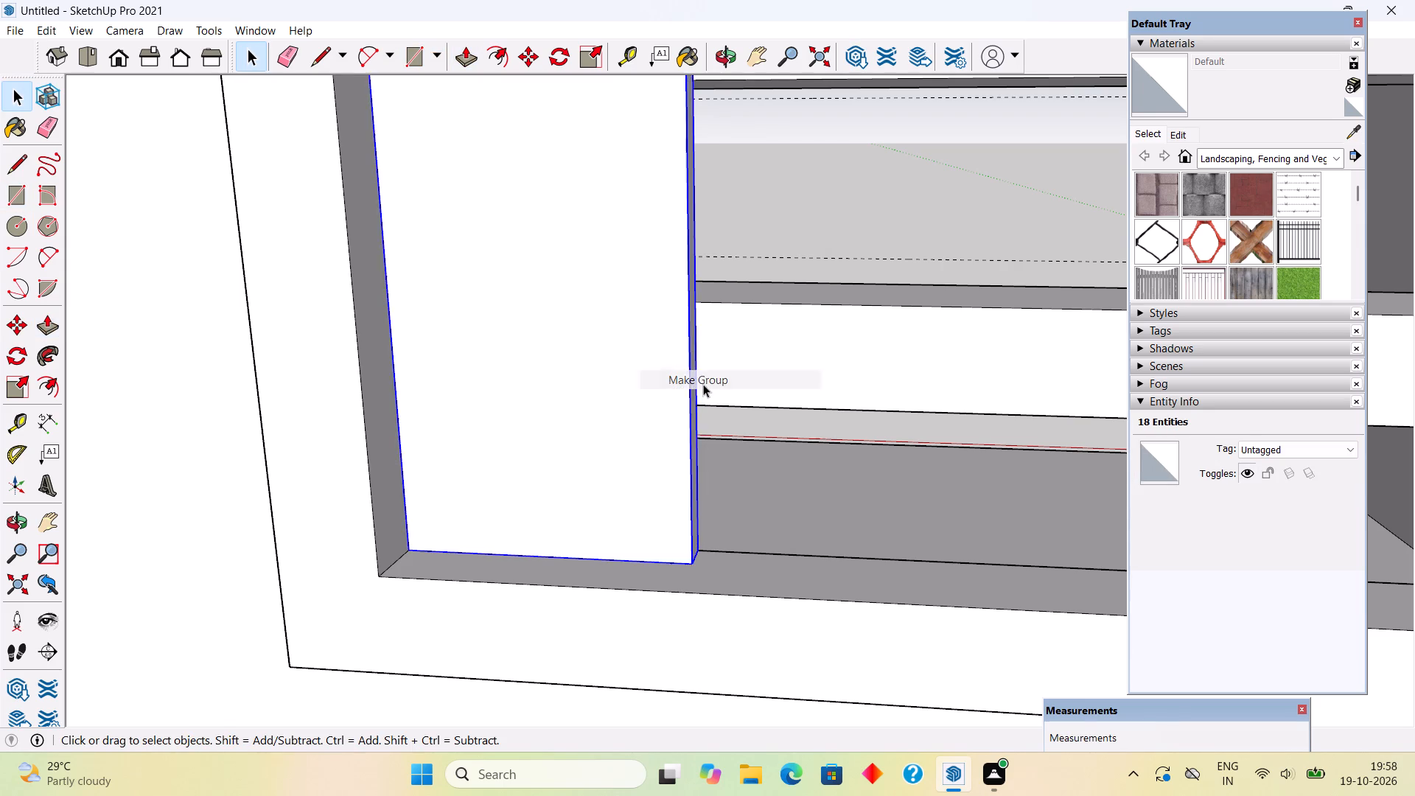
Examine the vertical strip and slat grille in the window opening from the back and the clad front of the wall panel.
{"action": "scroll", "coordinate": [704, 383], "scroll_direction": "down", "scroll_amount": 20}
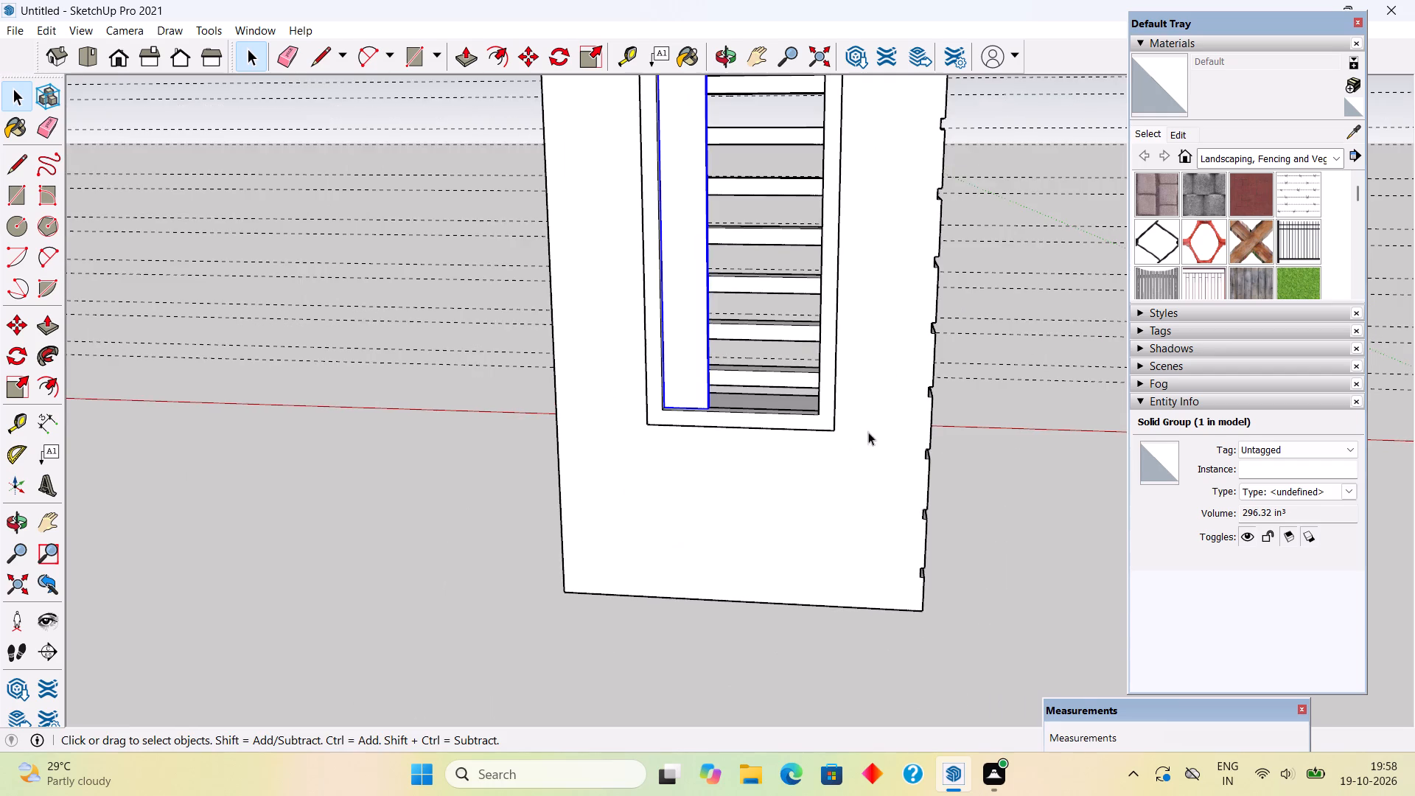
{"action": "scroll", "coordinate": [657, 457], "scroll_direction": "down", "scroll_amount": 1}
{"action": "middle_click_drag", "start_coordinate": [657, 457], "coordinate": [83, 408]}
{"action": "middle_click_drag", "start_coordinate": [1097, 548], "coordinate": [531, 516]}
{"action": "left_click", "coordinate": [422, 495]}
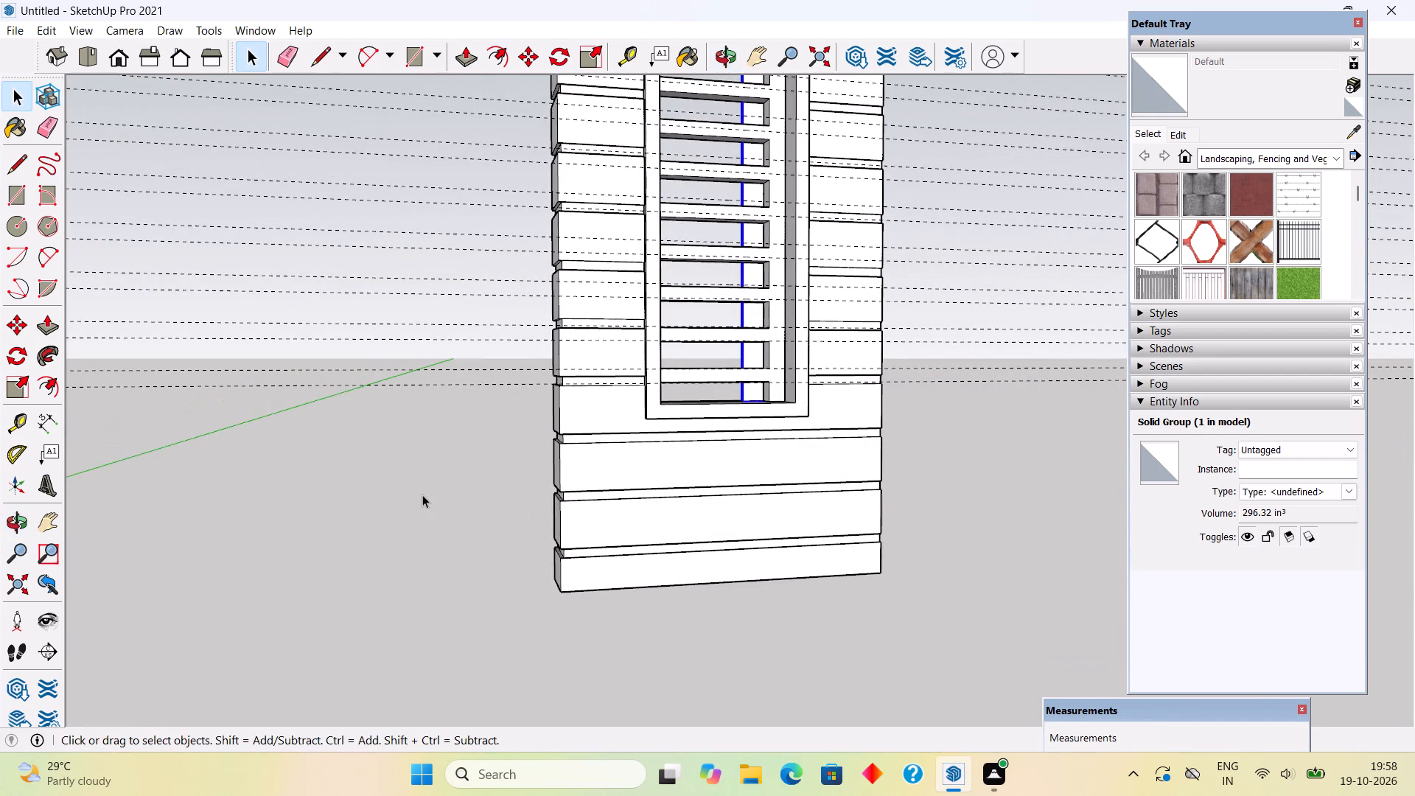
{"action": "scroll", "coordinate": [912, 465], "scroll_direction": "down", "scroll_amount": 5}
{"action": "middle_click_drag", "start_coordinate": [904, 472], "coordinate": [761, 450]}
{"action": "scroll", "coordinate": [1089, 355], "scroll_direction": "up", "scroll_amount": 2}
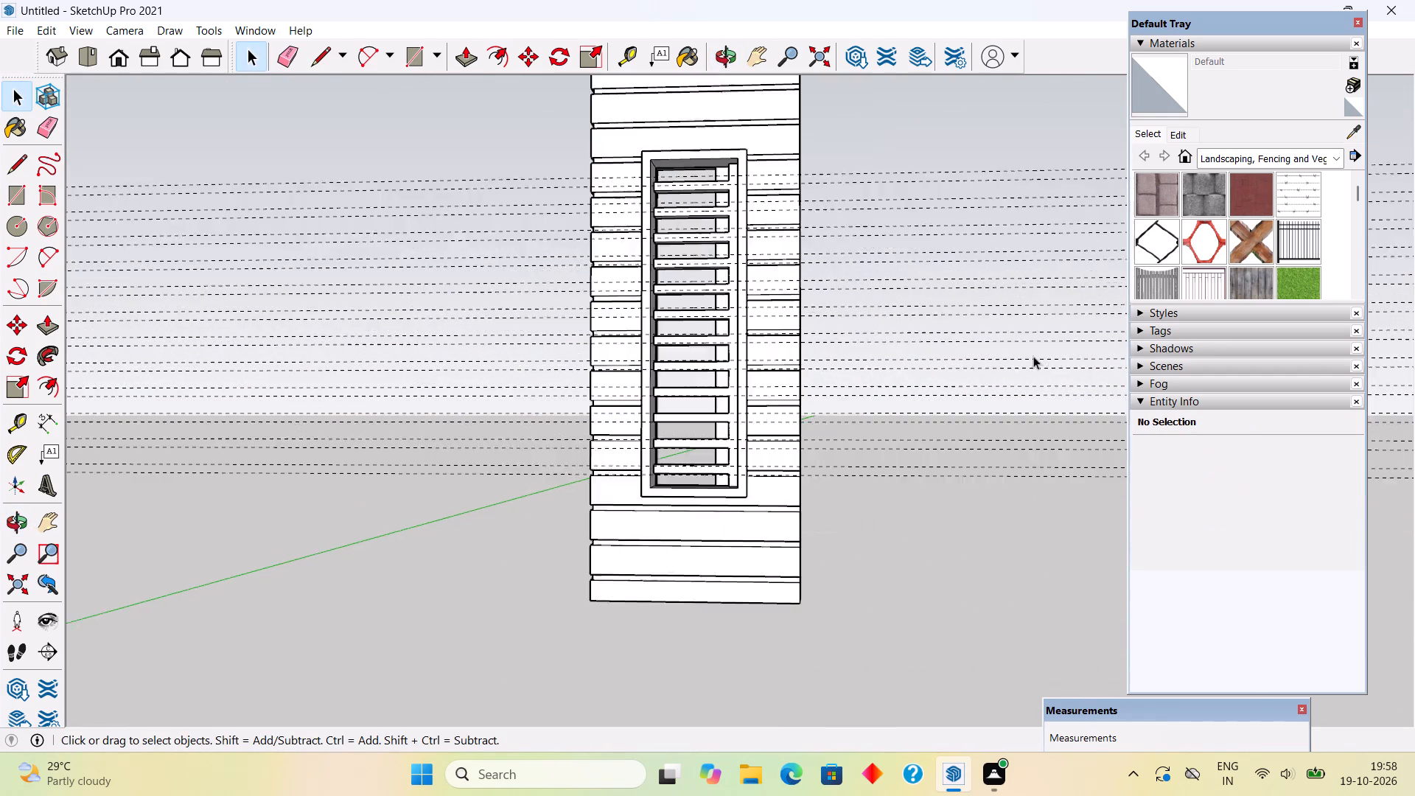
{"action": "scroll", "coordinate": [1033, 356], "scroll_direction": "up", "scroll_amount": 2}
{"action": "middle_click_drag", "start_coordinate": [794, 411], "coordinate": [915, 399]}
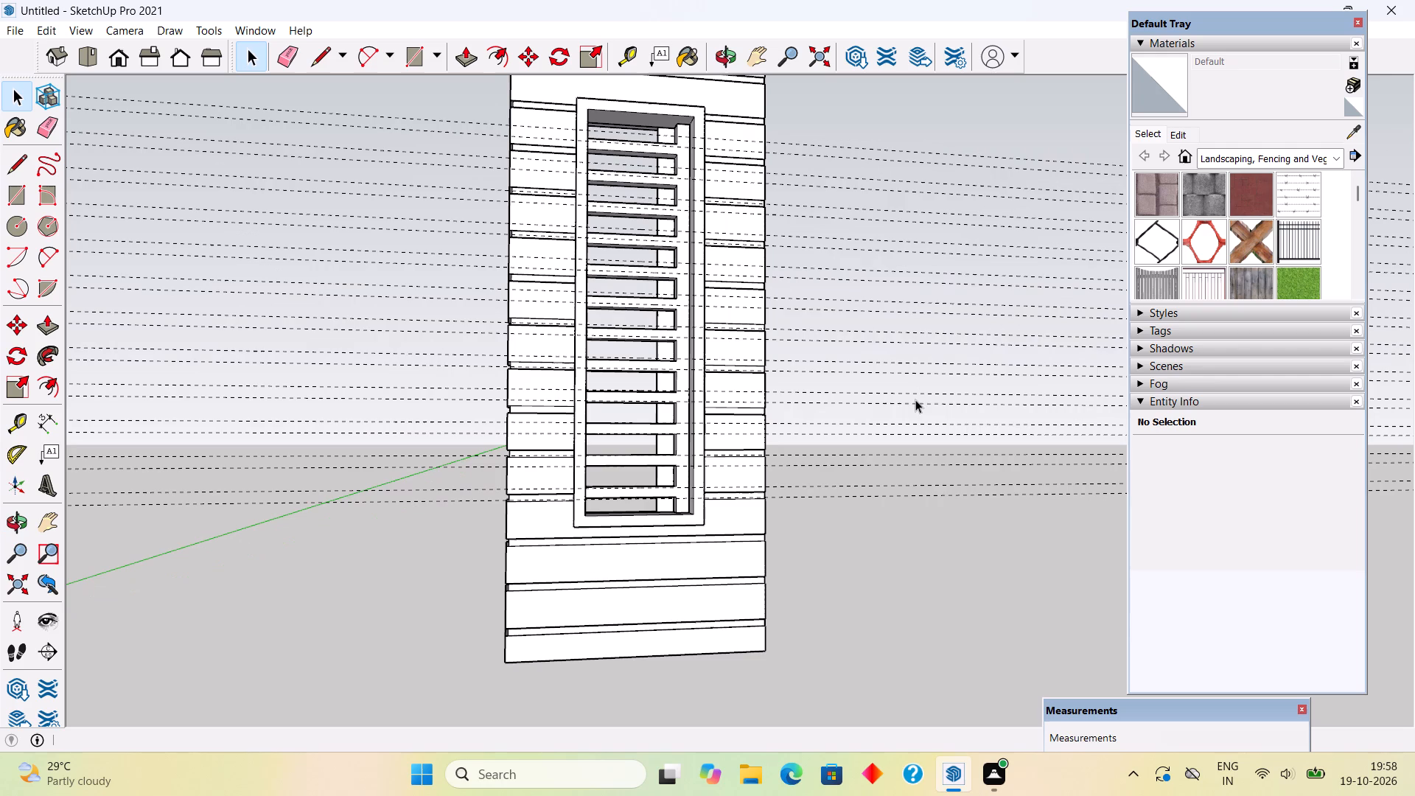
{"action": "middle_click_drag", "start_coordinate": [532, 186], "coordinate": [735, 268]}
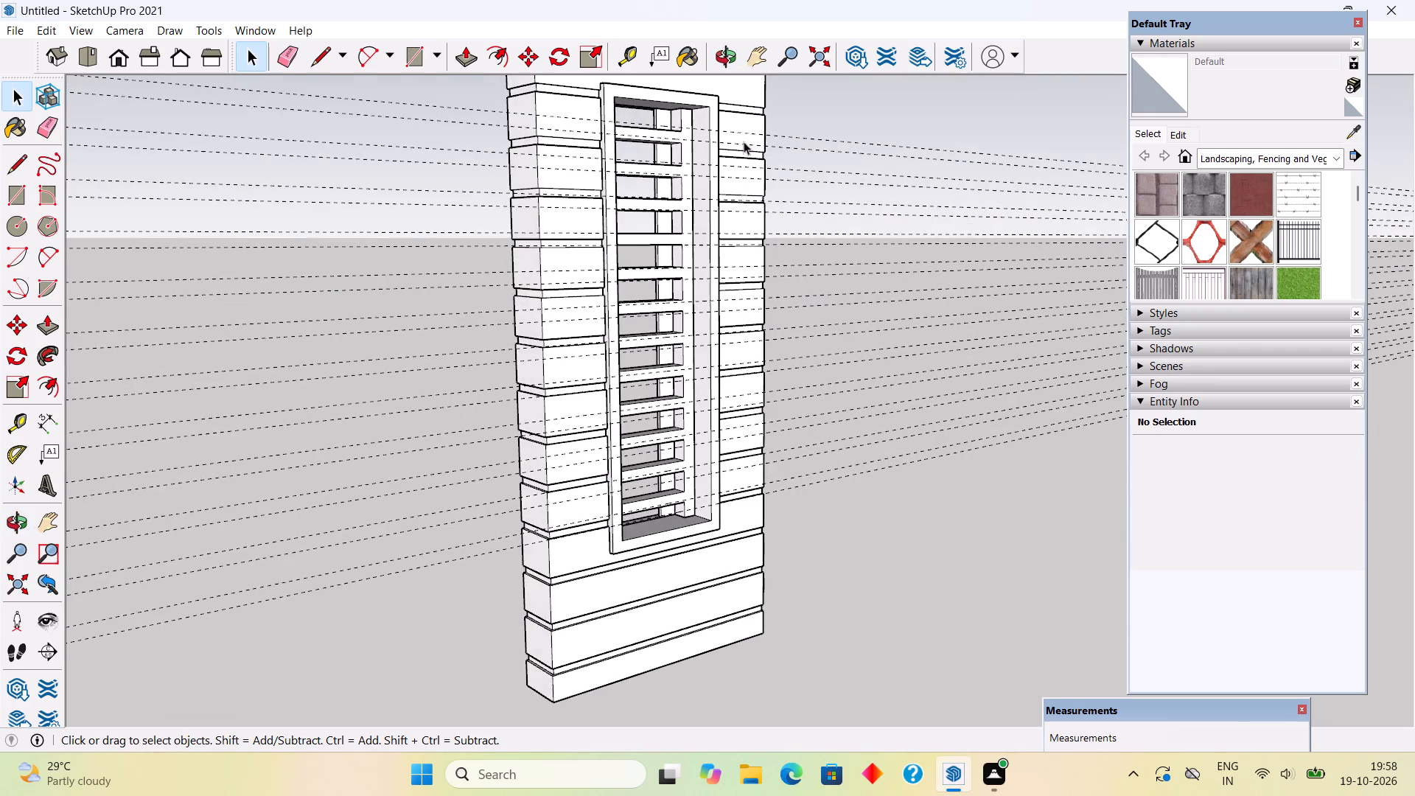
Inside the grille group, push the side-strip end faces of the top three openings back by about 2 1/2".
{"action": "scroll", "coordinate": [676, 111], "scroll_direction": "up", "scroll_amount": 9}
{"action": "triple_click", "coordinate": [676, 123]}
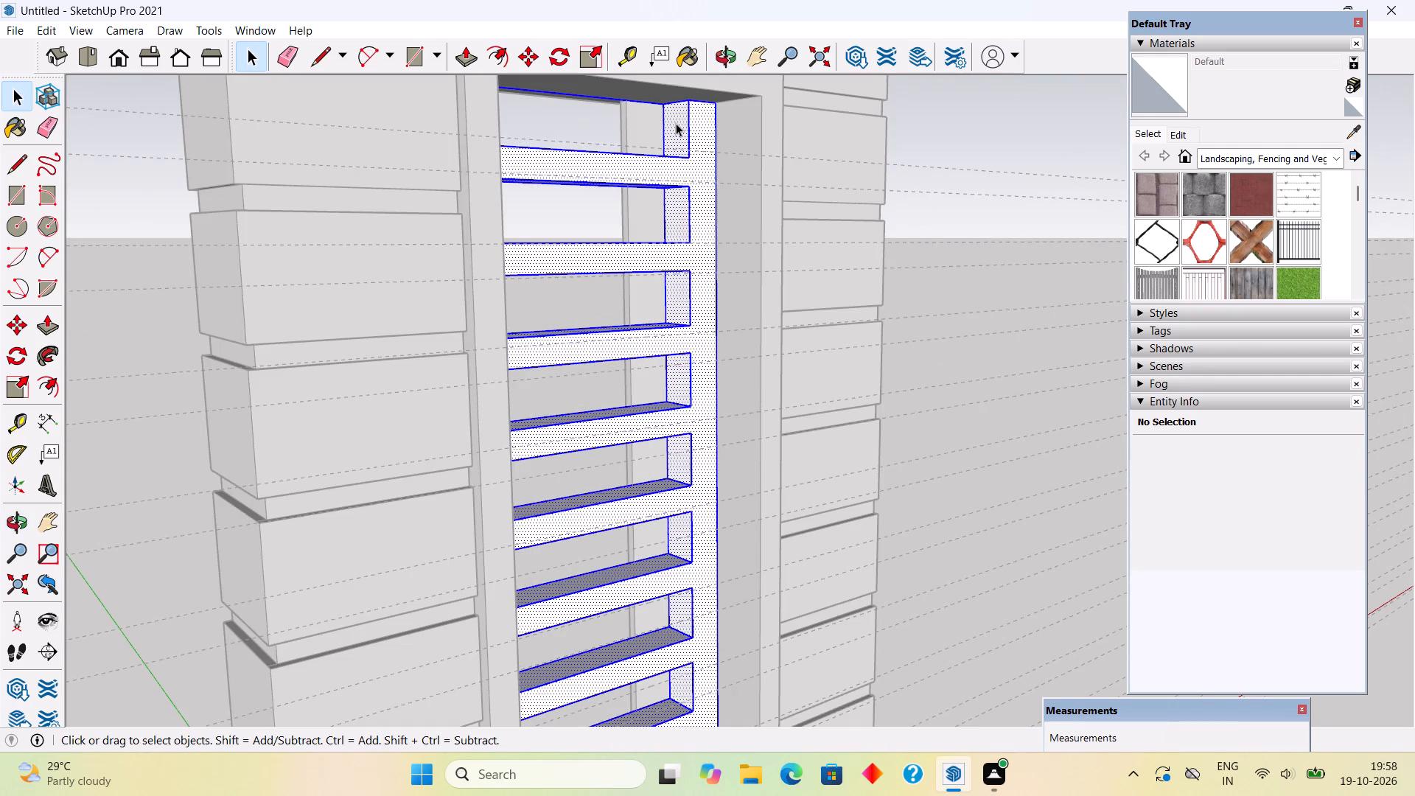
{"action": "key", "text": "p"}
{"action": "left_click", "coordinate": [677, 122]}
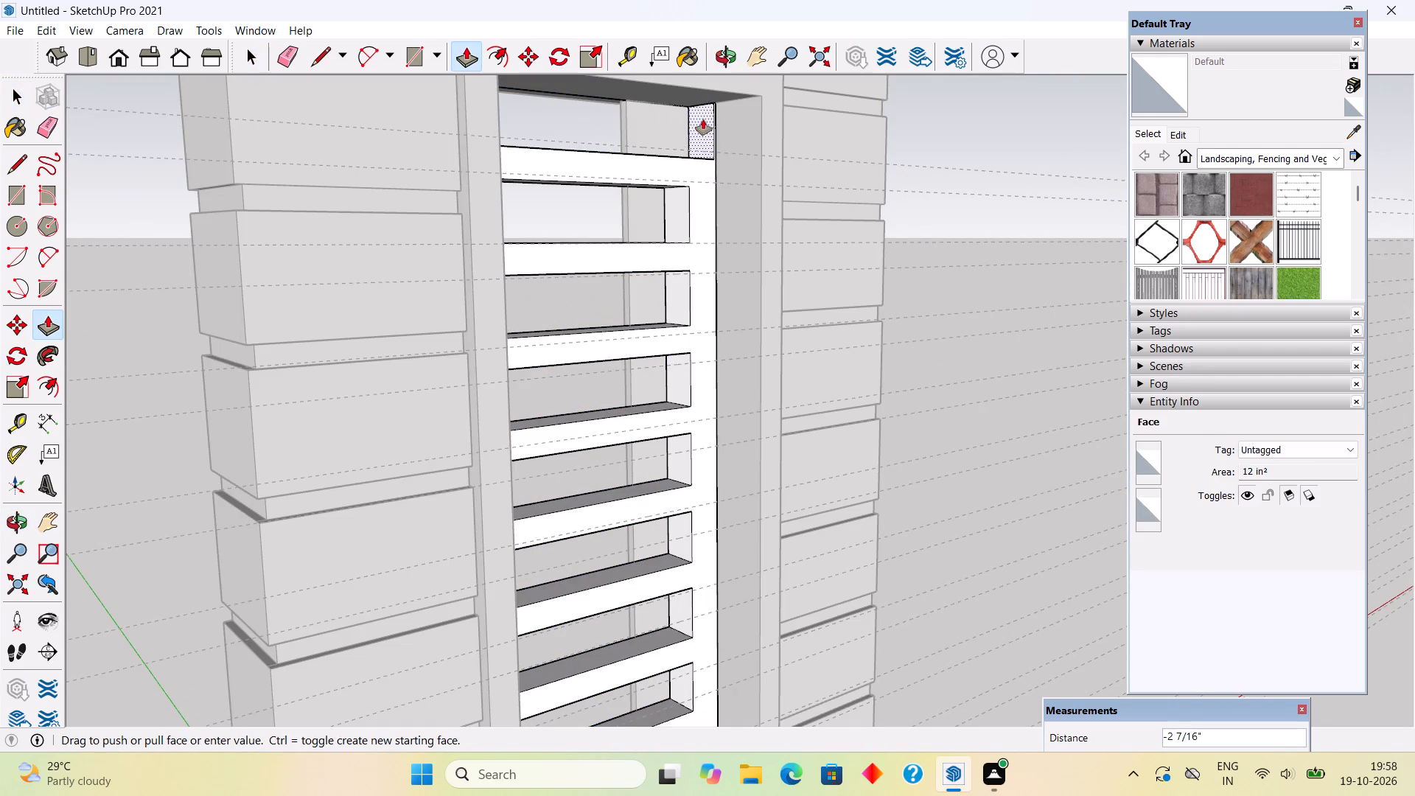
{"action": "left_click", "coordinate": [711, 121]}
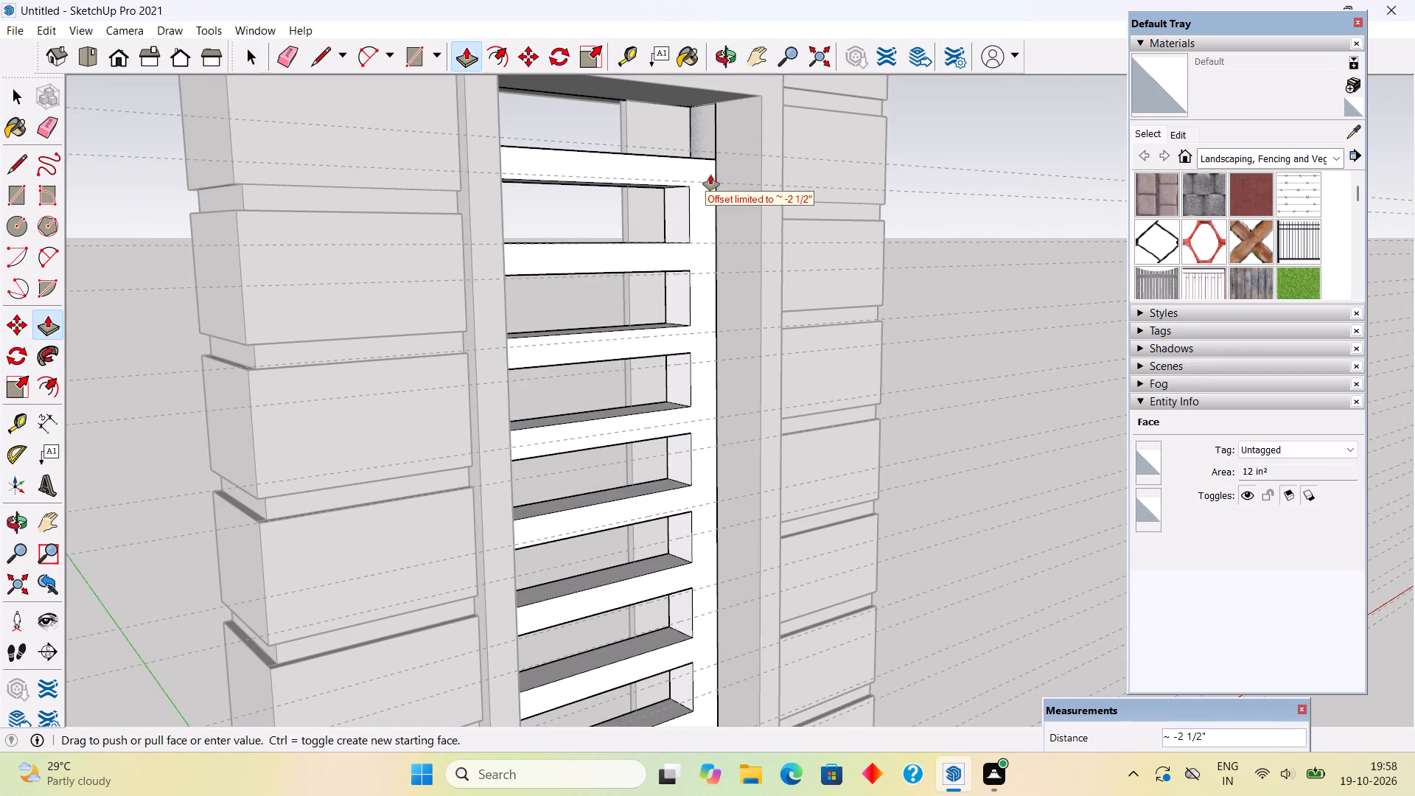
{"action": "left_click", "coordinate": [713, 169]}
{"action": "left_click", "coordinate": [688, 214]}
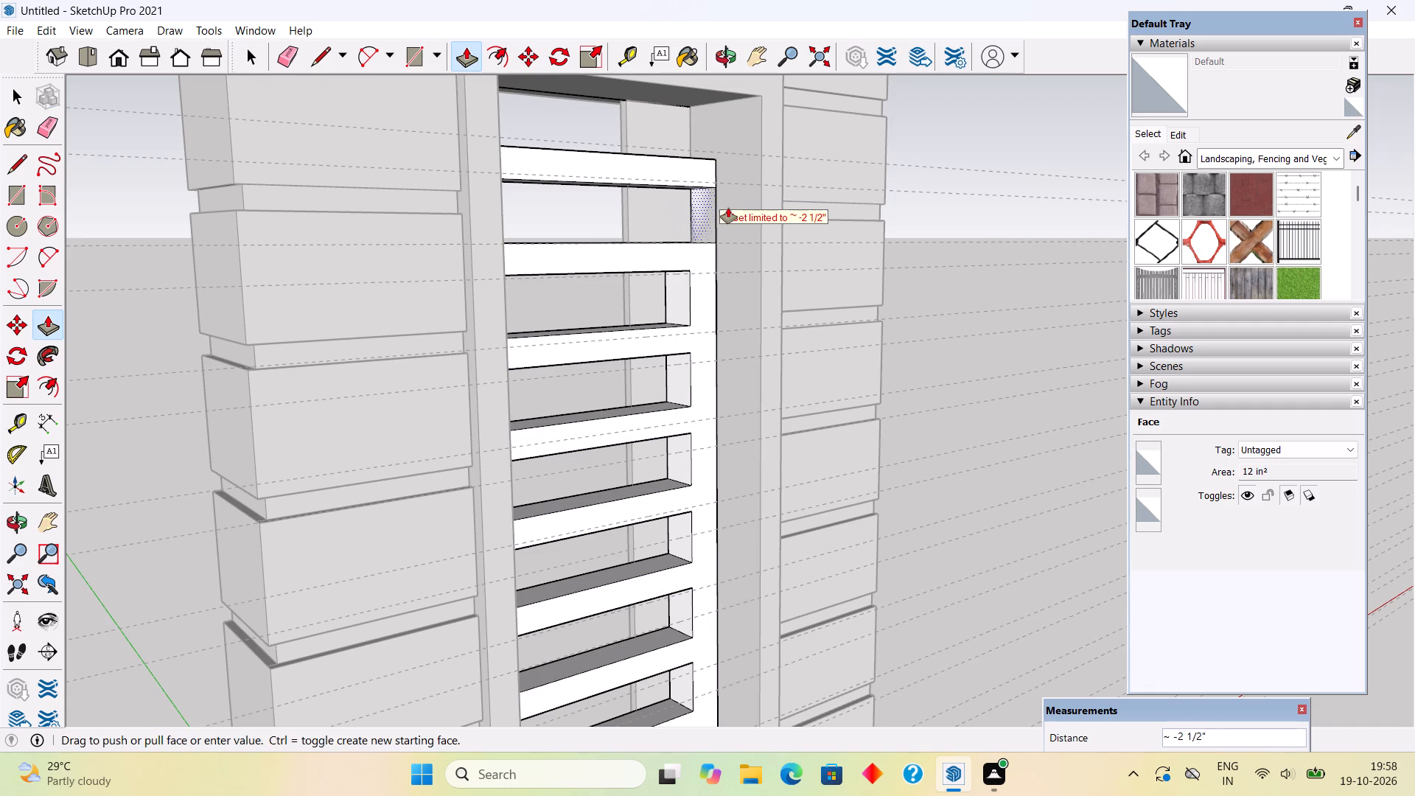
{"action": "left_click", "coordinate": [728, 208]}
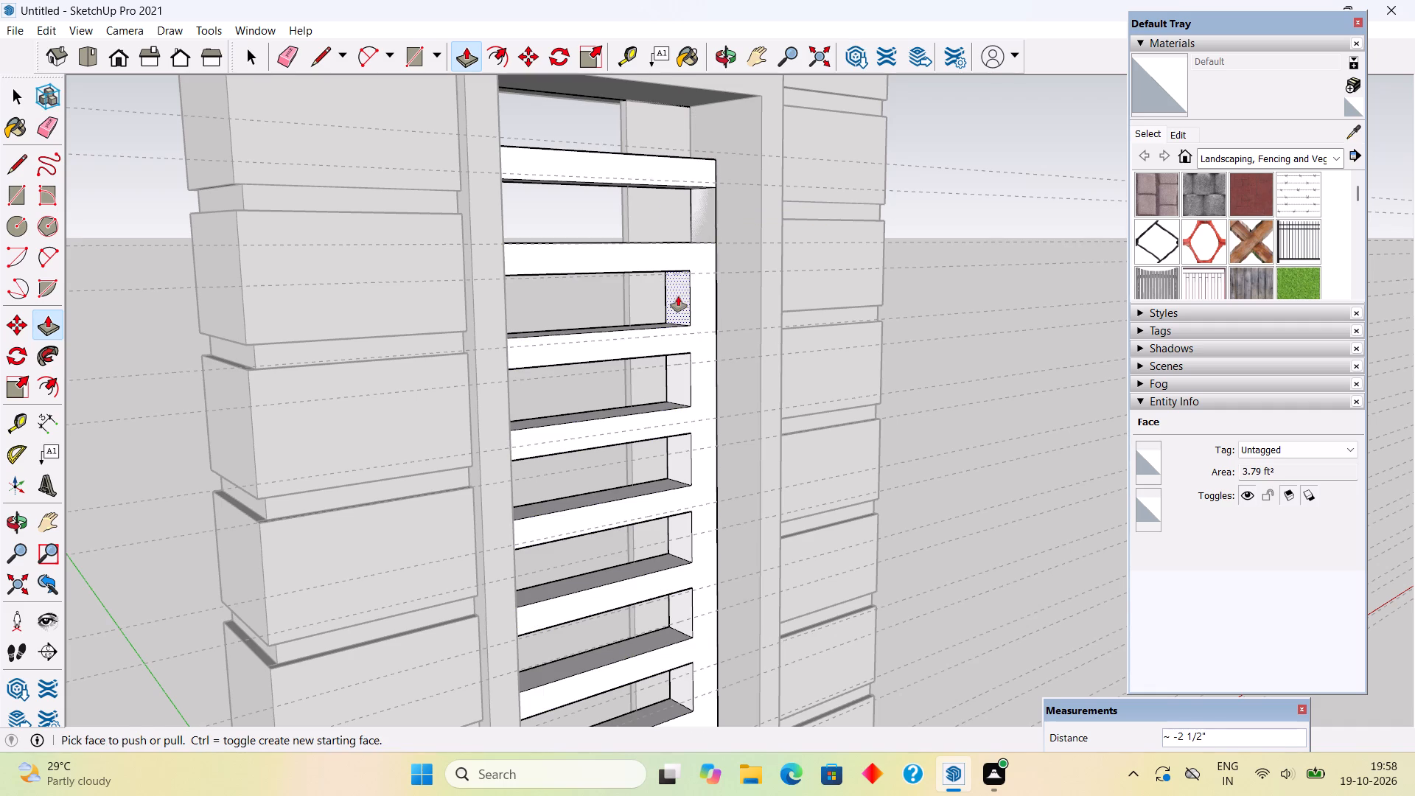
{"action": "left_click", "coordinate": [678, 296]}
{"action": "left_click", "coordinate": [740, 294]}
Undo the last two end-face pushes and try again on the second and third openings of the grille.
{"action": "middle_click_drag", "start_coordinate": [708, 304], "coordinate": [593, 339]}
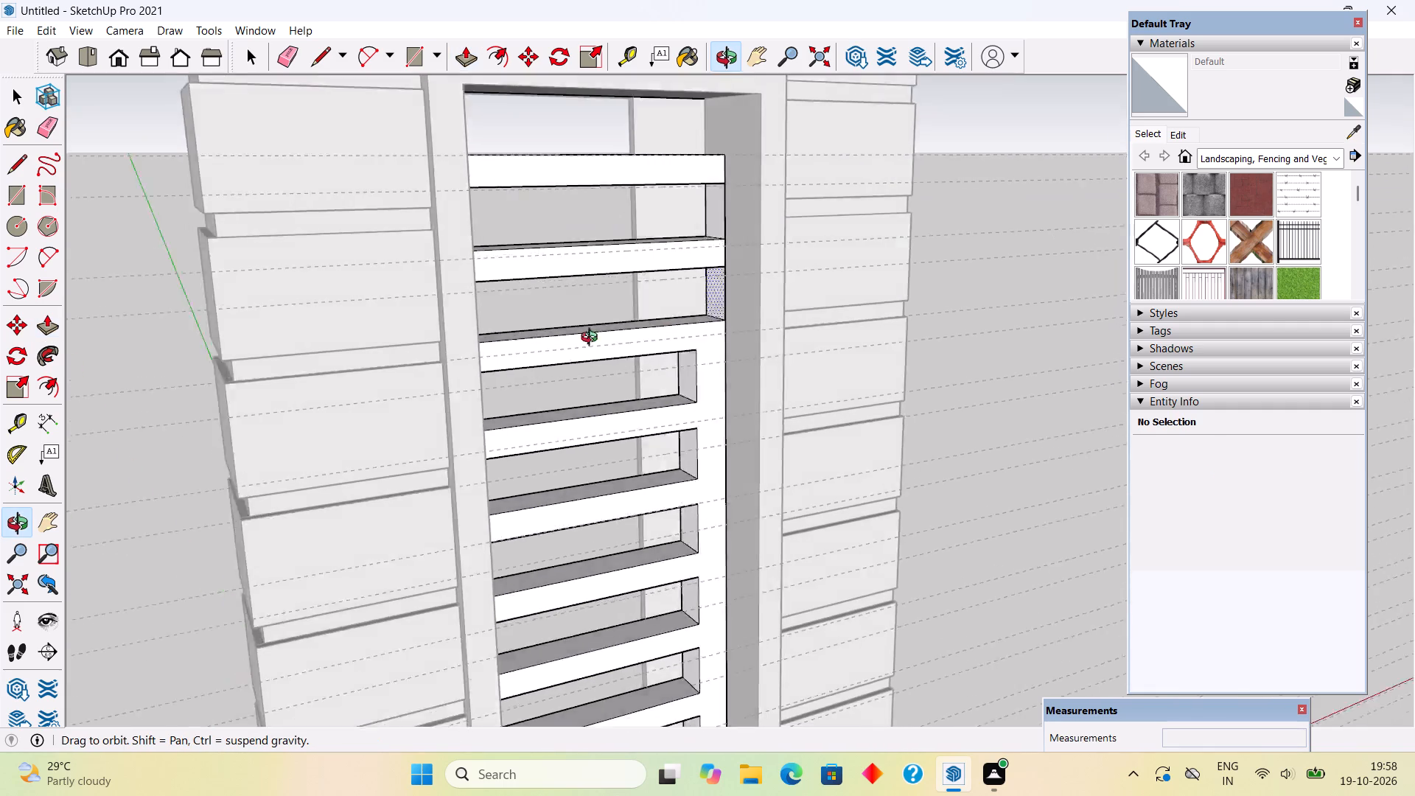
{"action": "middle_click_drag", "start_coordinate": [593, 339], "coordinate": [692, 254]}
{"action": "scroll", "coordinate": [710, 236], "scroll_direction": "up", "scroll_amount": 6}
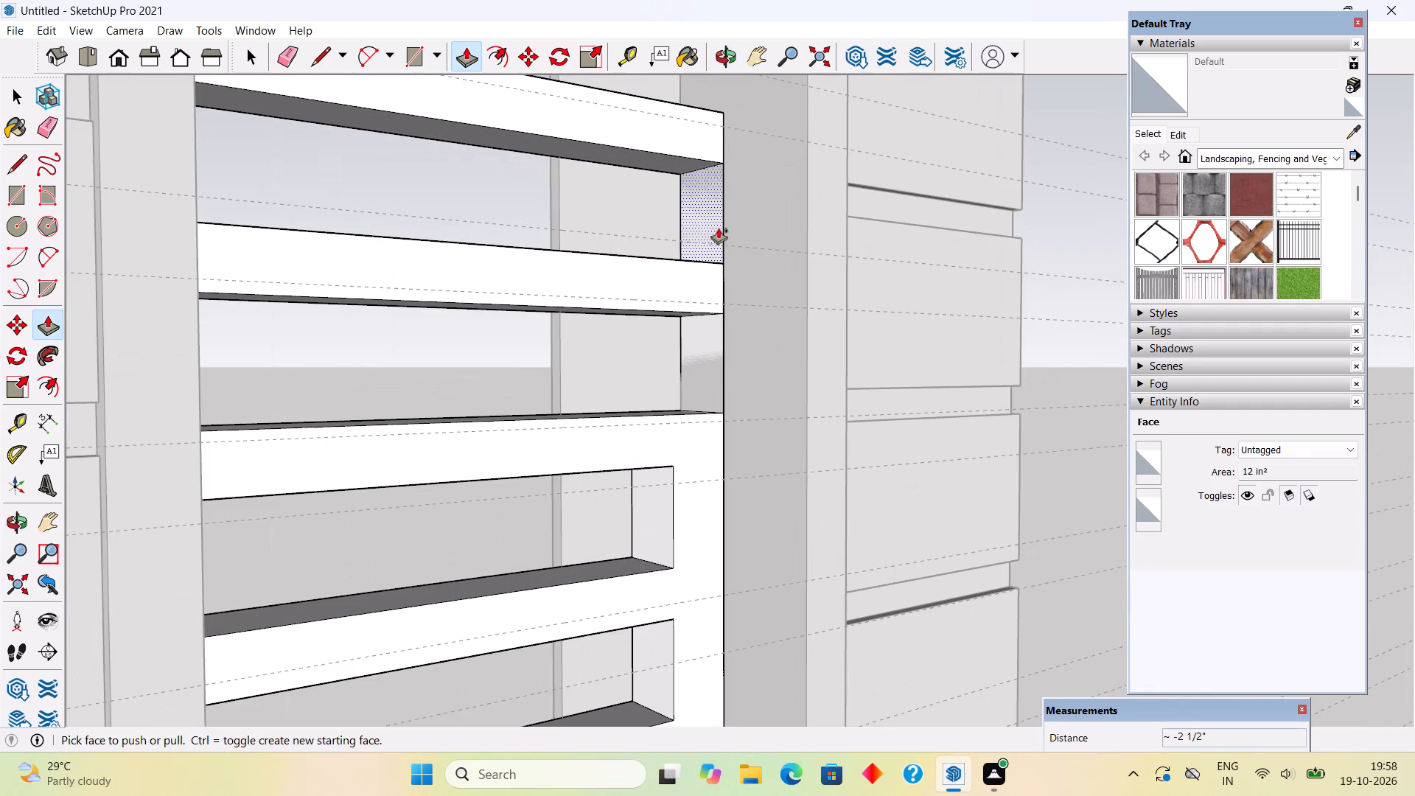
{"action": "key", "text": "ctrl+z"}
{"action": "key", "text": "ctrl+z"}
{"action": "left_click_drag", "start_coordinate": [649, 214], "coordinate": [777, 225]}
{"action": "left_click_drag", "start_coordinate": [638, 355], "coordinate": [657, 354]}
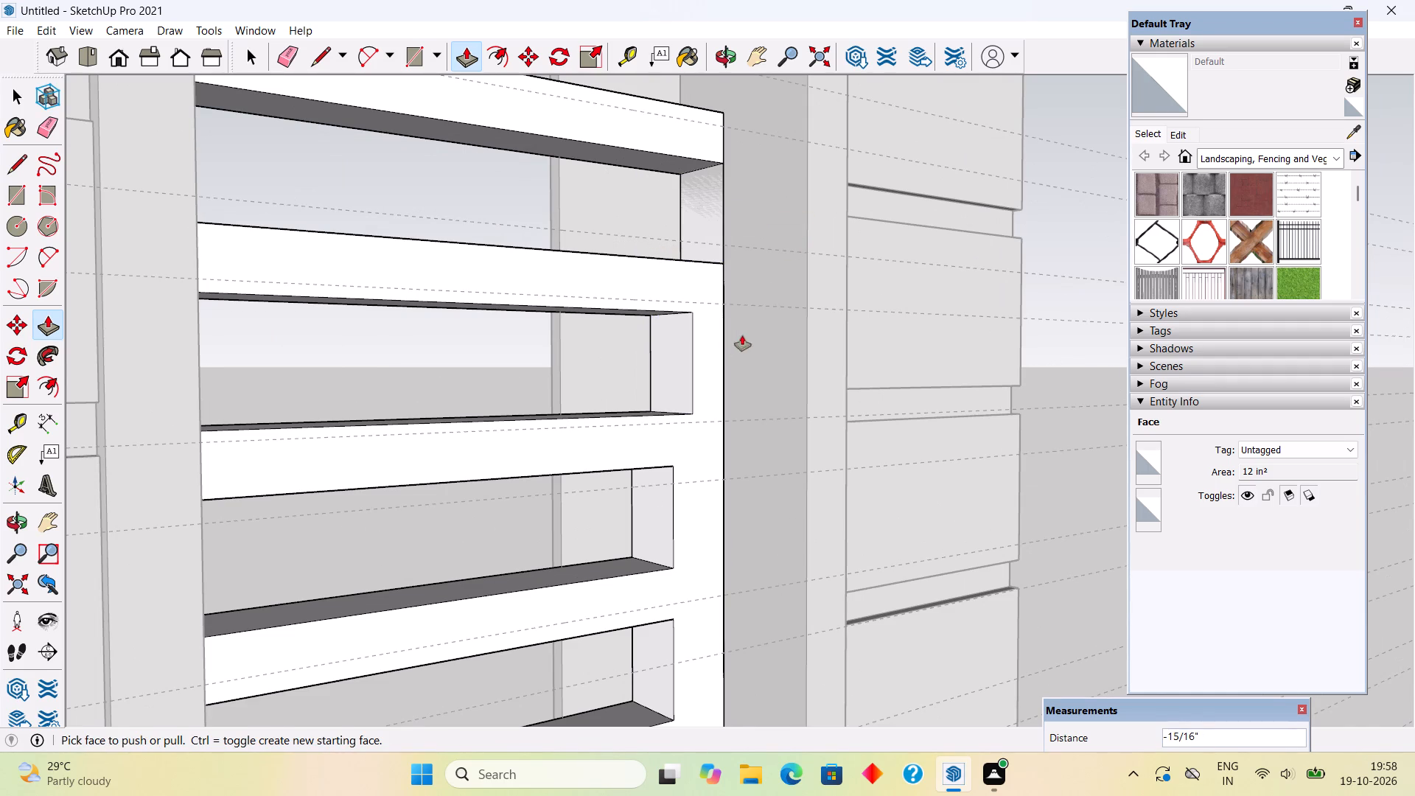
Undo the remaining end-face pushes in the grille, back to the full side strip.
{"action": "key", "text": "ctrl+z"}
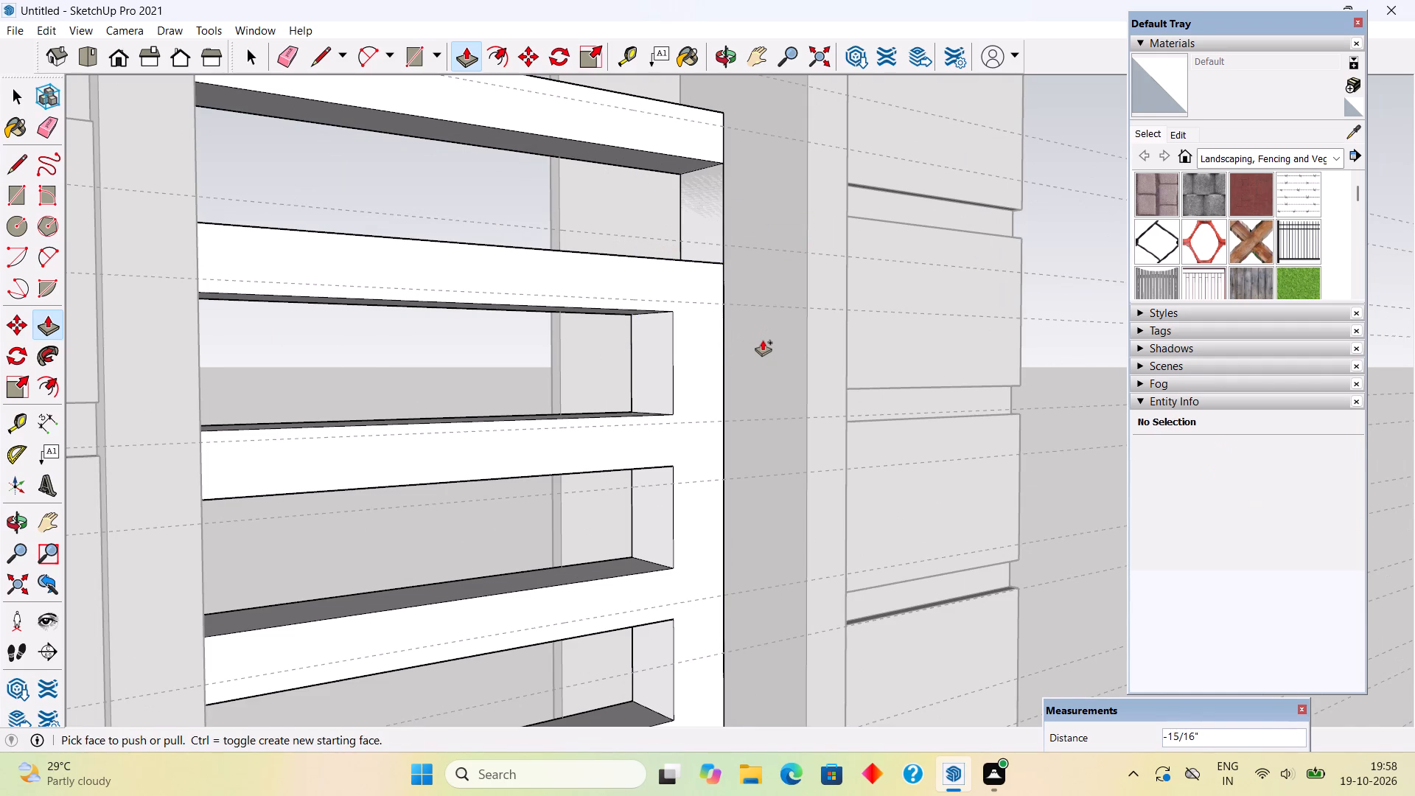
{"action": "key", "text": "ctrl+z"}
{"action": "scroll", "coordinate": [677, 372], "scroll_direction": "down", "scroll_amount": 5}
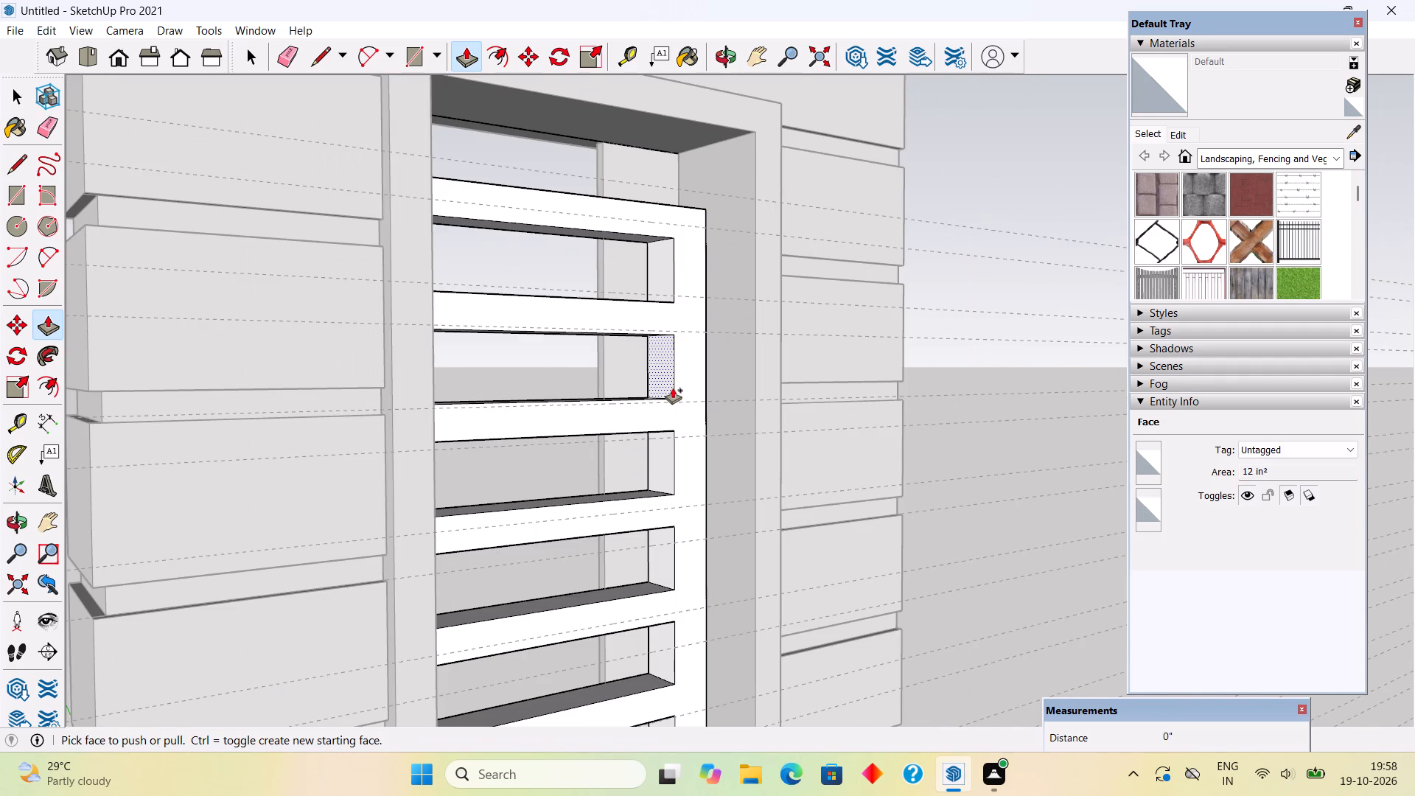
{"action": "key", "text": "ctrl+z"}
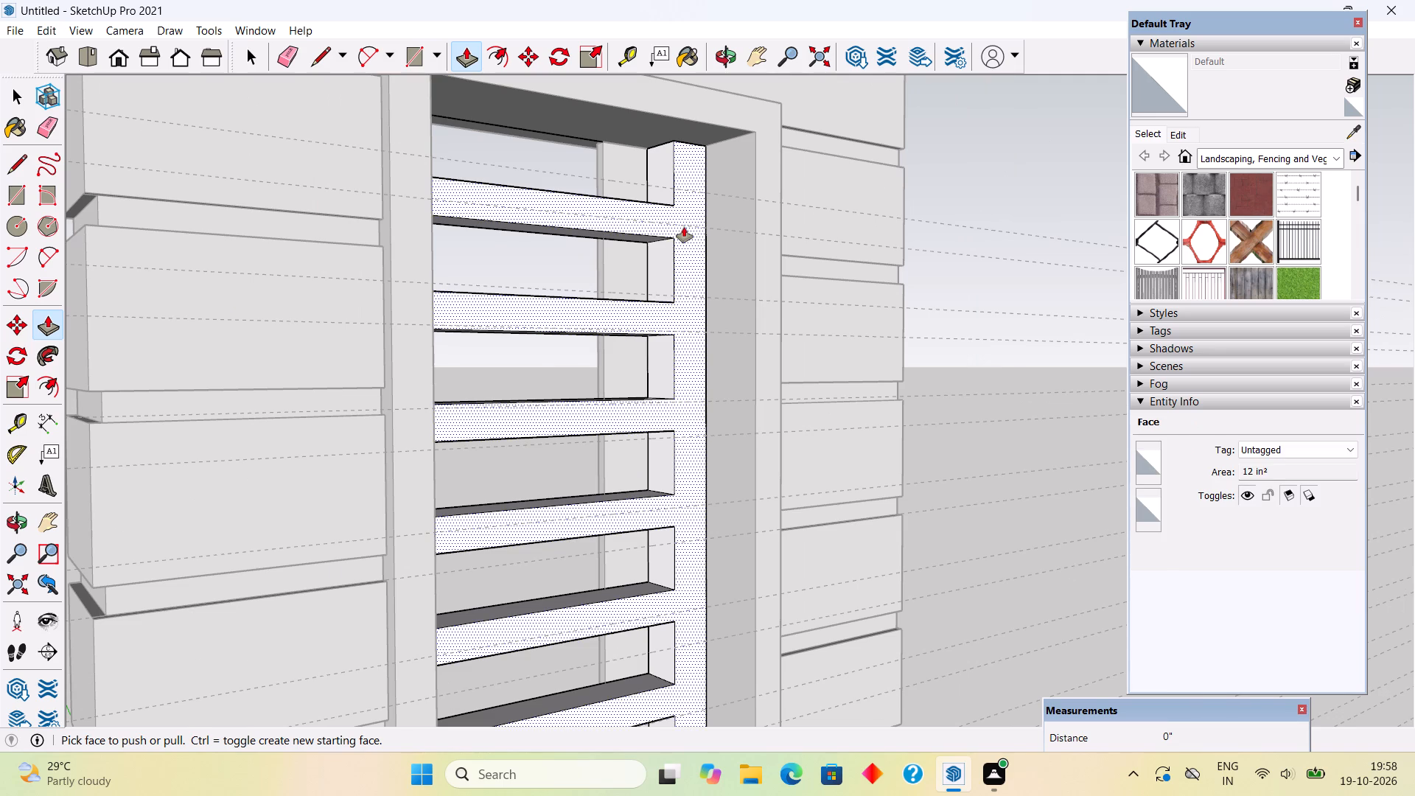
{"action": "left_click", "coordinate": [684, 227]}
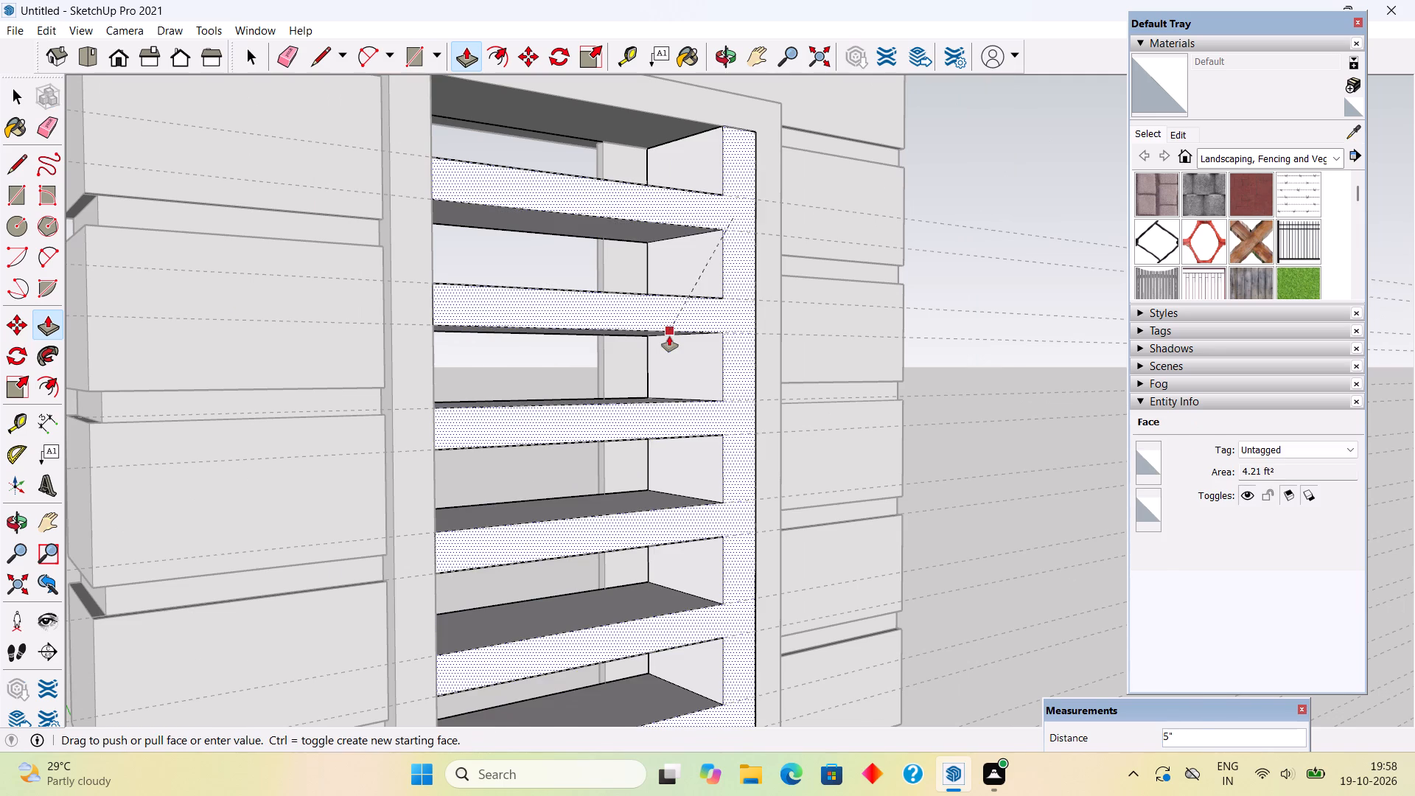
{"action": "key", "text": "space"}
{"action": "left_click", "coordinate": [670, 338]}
Leave the grille group and delete the whole slat grille from the window opening.
{"action": "left_click", "coordinate": [1007, 160]}
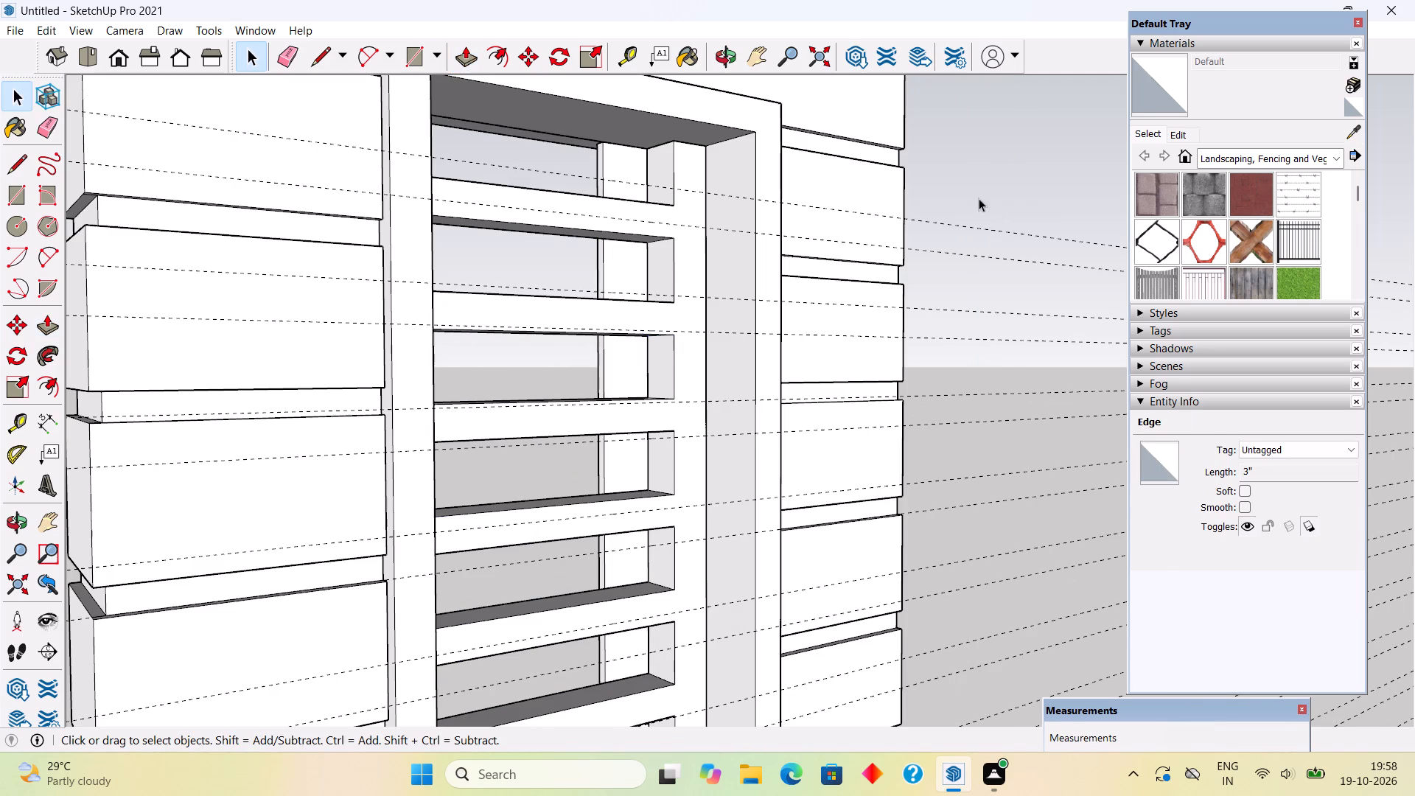
{"action": "left_click", "coordinate": [509, 319]}
{"action": "key", "text": "Delete"}
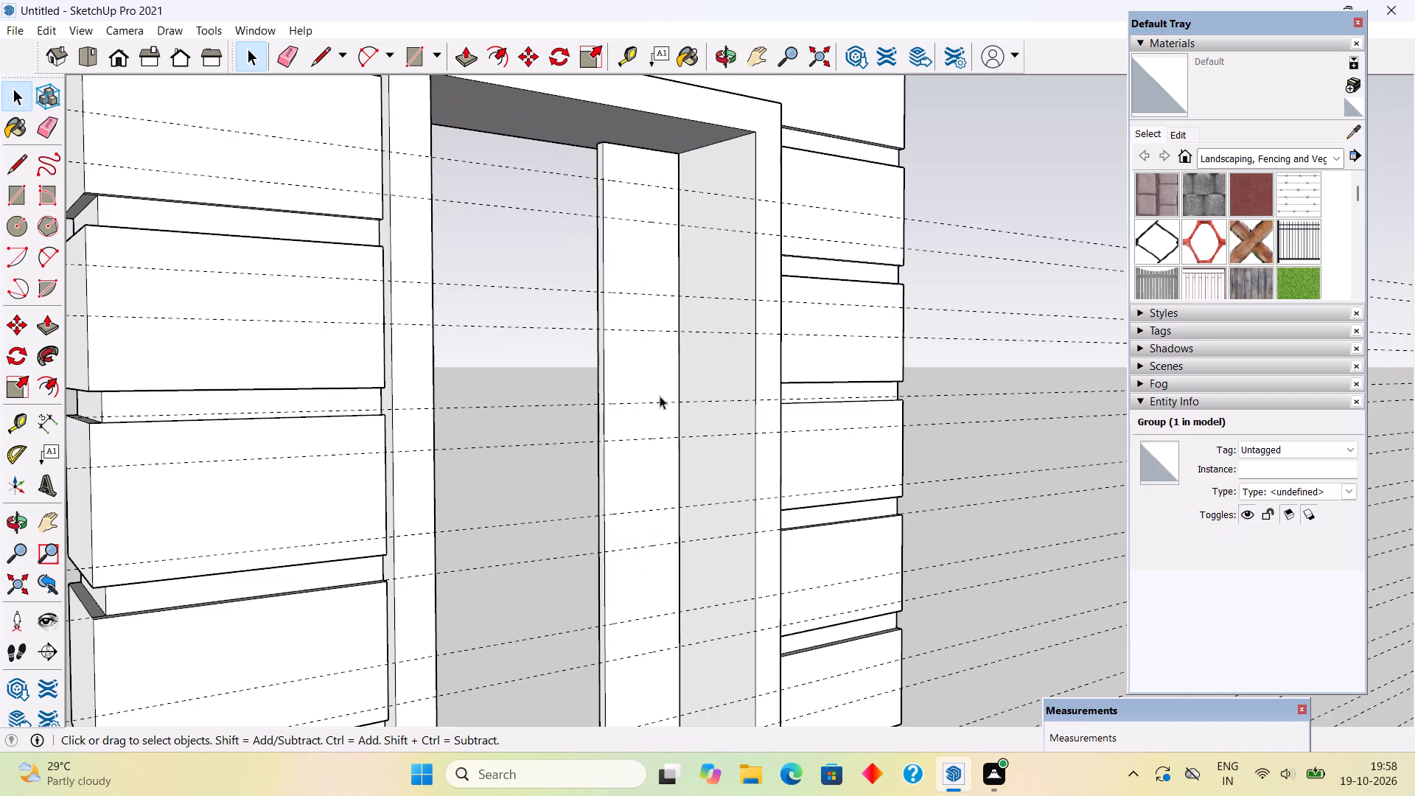
Inside the vertical strip group, Push/Pull its wide back face outward by 1", and leave the group.
{"action": "scroll", "coordinate": [661, 397], "scroll_direction": "down", "scroll_amount": 5}
{"action": "middle_click_drag", "start_coordinate": [649, 397], "coordinate": [1068, 512]}
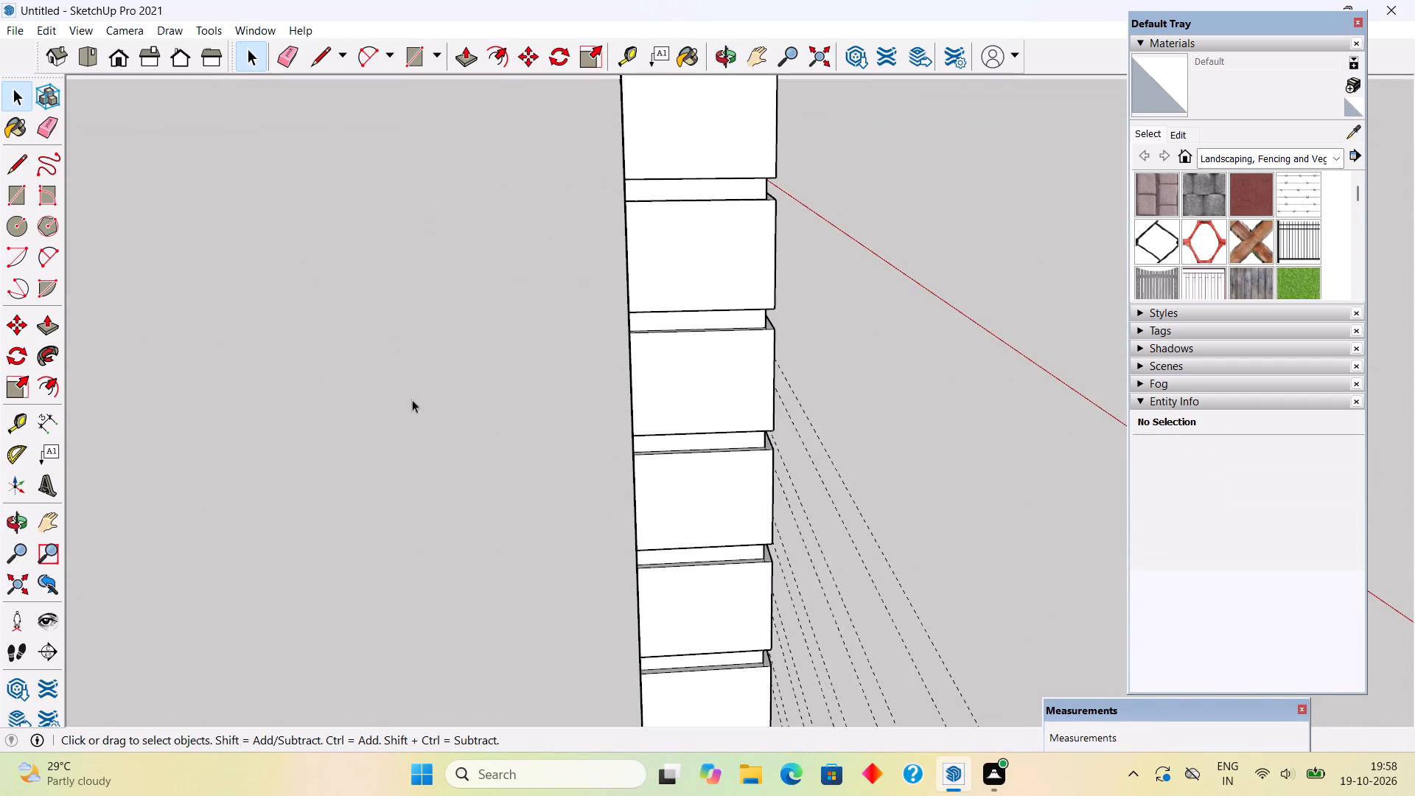
{"action": "middle_click", "coordinate": [757, 441]}
{"action": "middle_click_drag", "start_coordinate": [747, 469], "coordinate": [957, 470]}
{"action": "scroll", "coordinate": [588, 389], "scroll_direction": "up", "scroll_amount": 3}
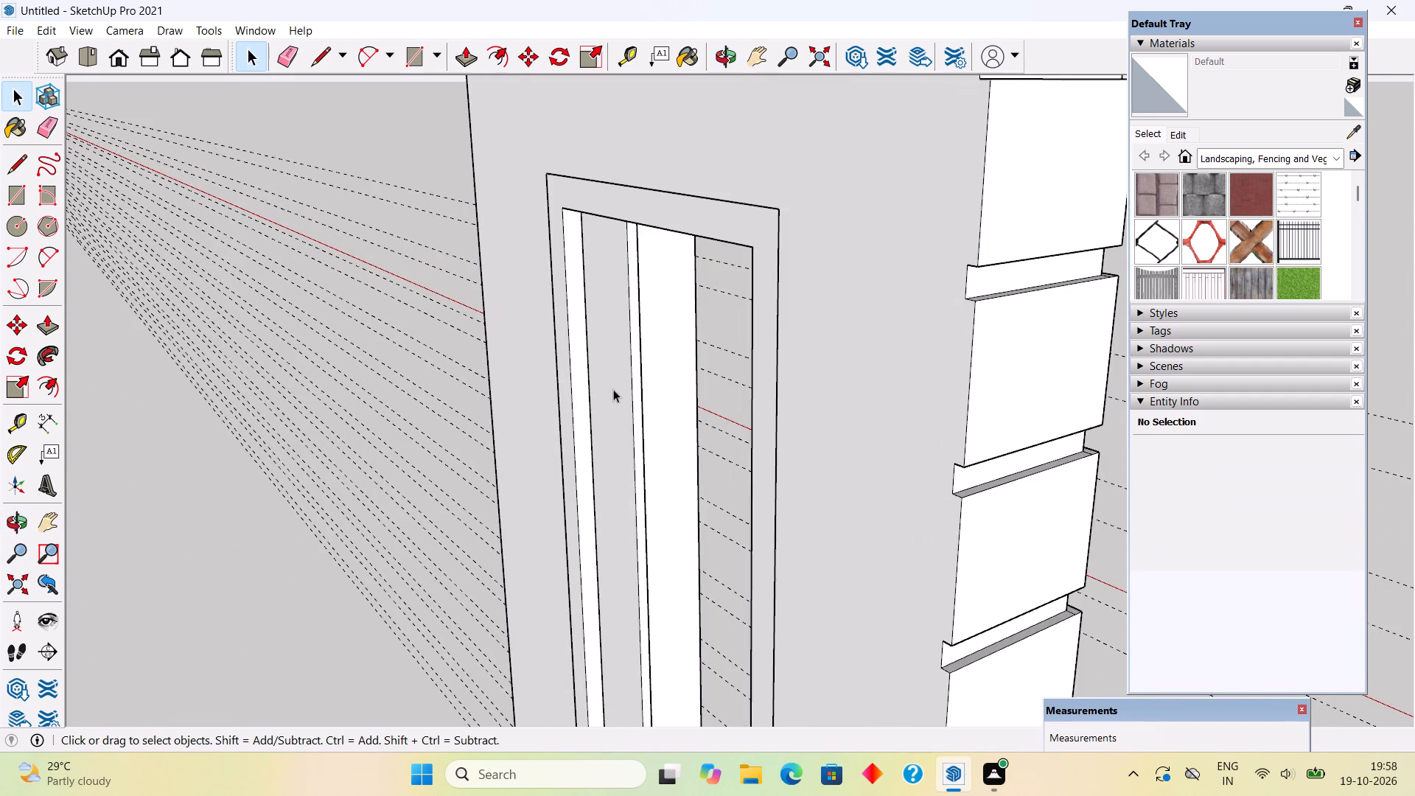
{"action": "scroll", "coordinate": [599, 396], "scroll_direction": "up", "scroll_amount": 5}
{"action": "triple_click", "coordinate": [623, 390]}
{"action": "key", "text": "p"}
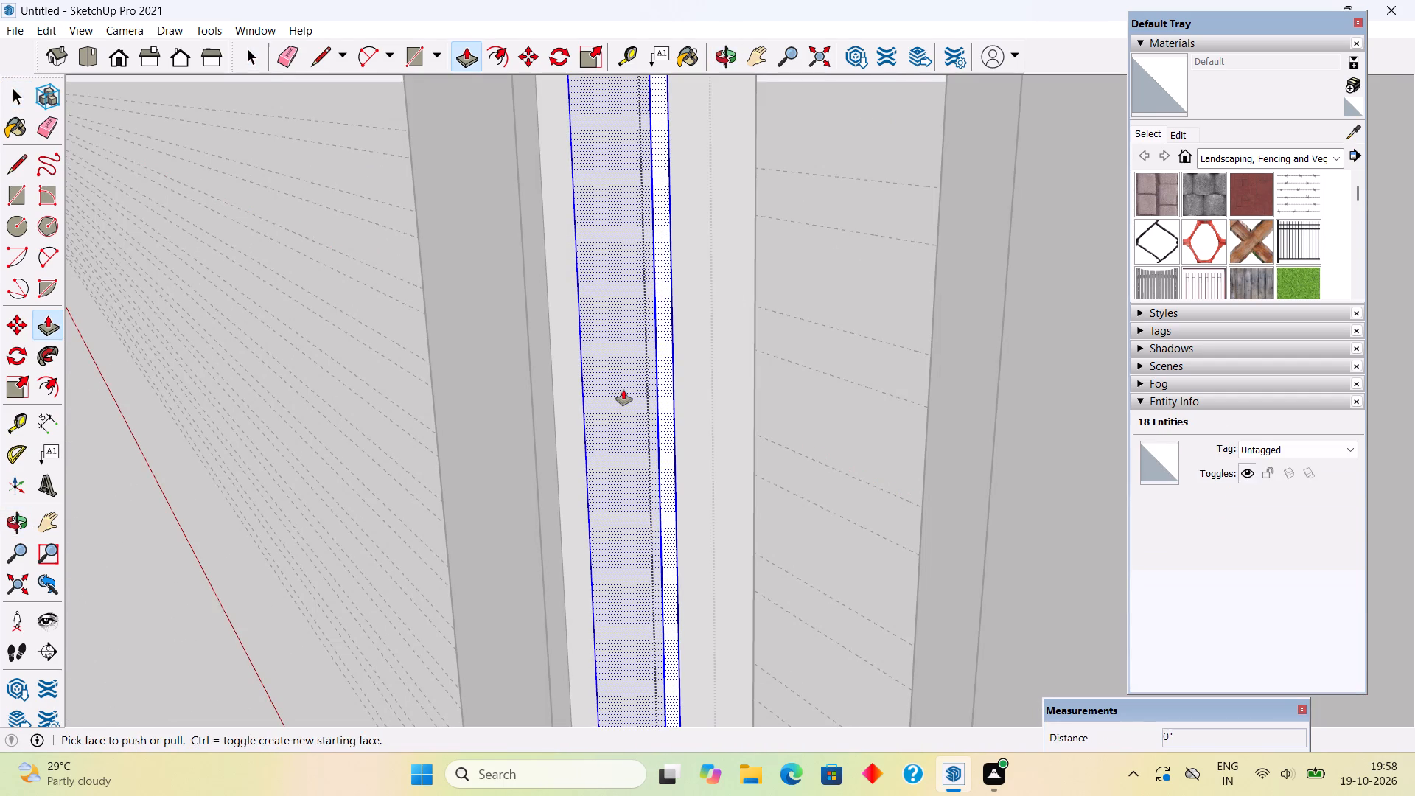
{"action": "left_click", "coordinate": [625, 388]}
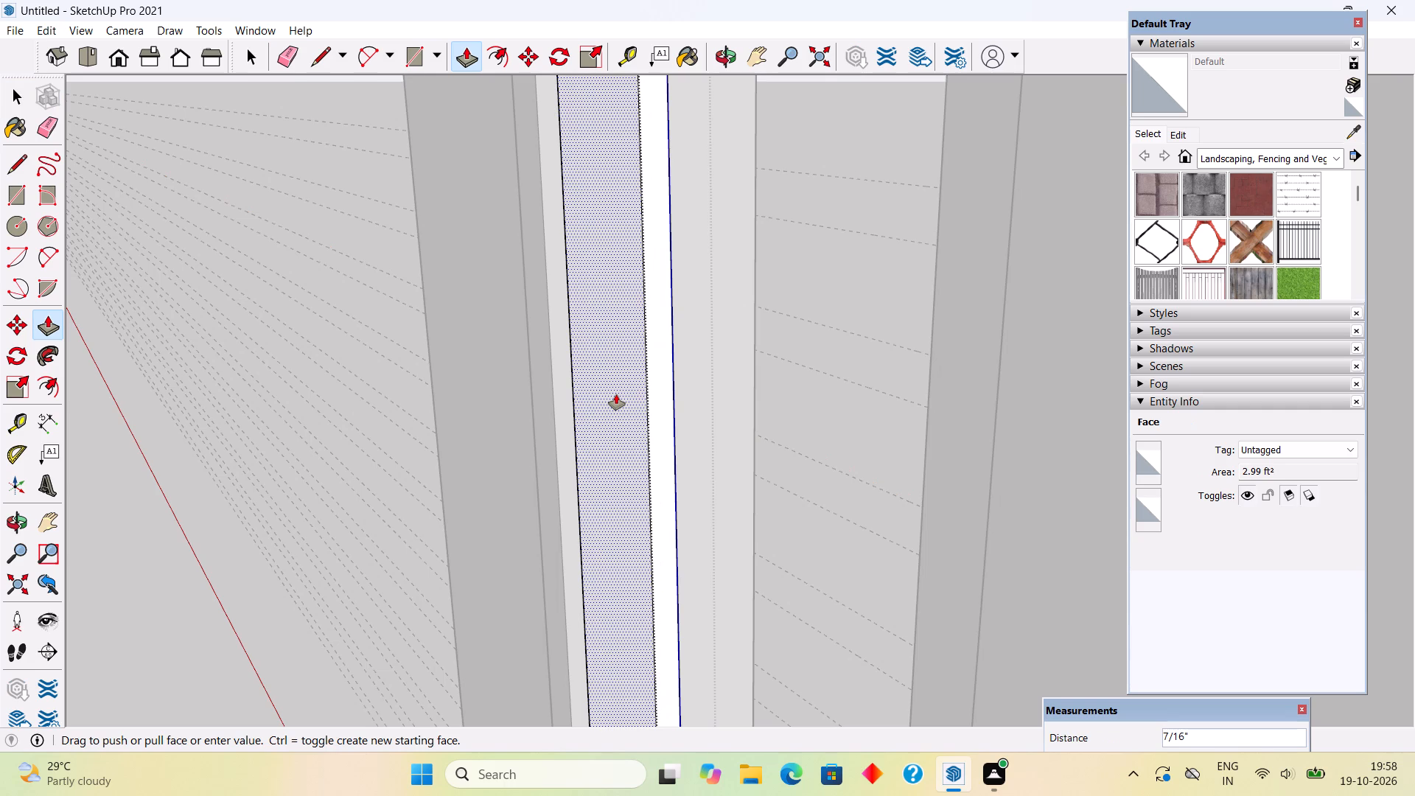
{"action": "type", "text": "1\""}
{"action": "key", "text": "Return"}
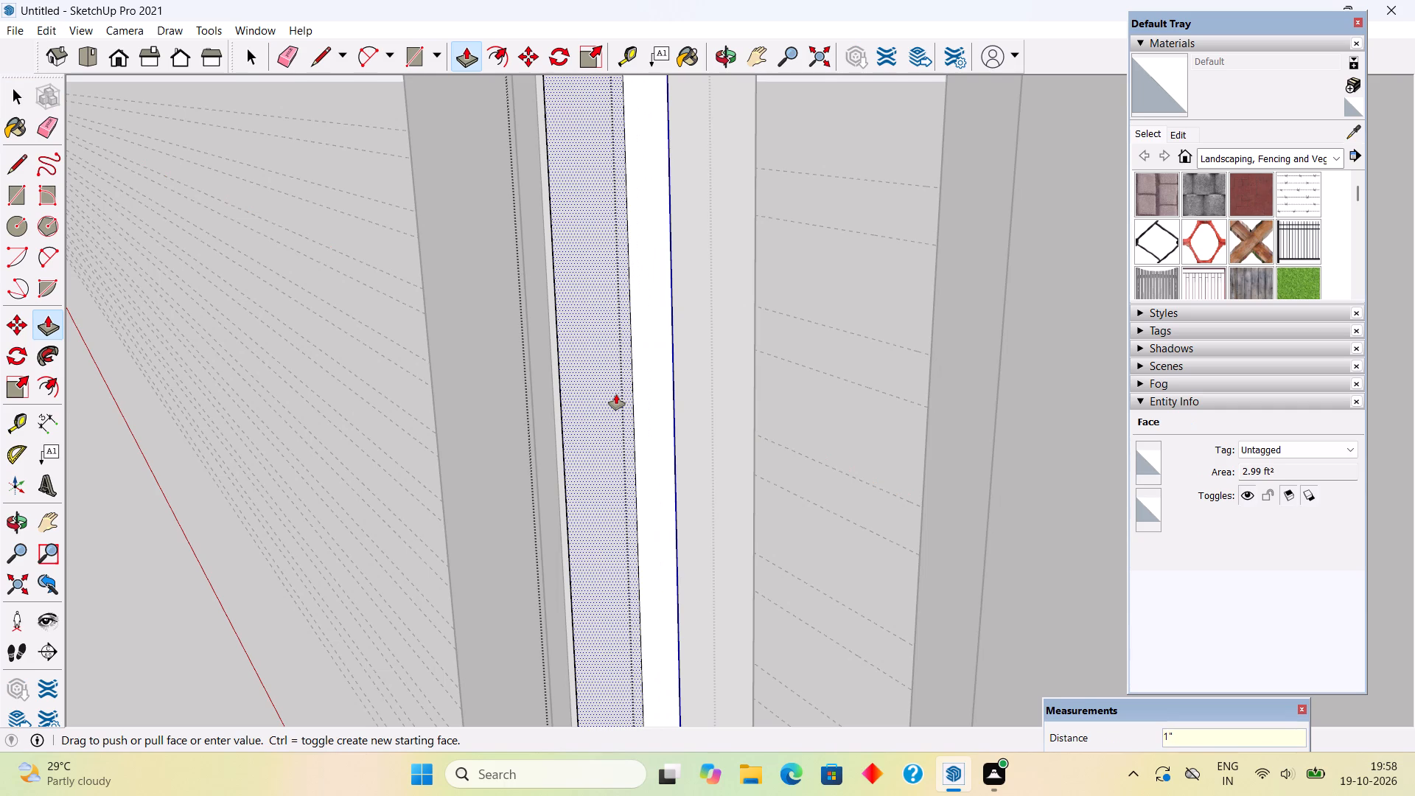
{"action": "key", "text": "space"}
{"action": "scroll", "coordinate": [616, 394], "scroll_direction": "down", "scroll_amount": 4}
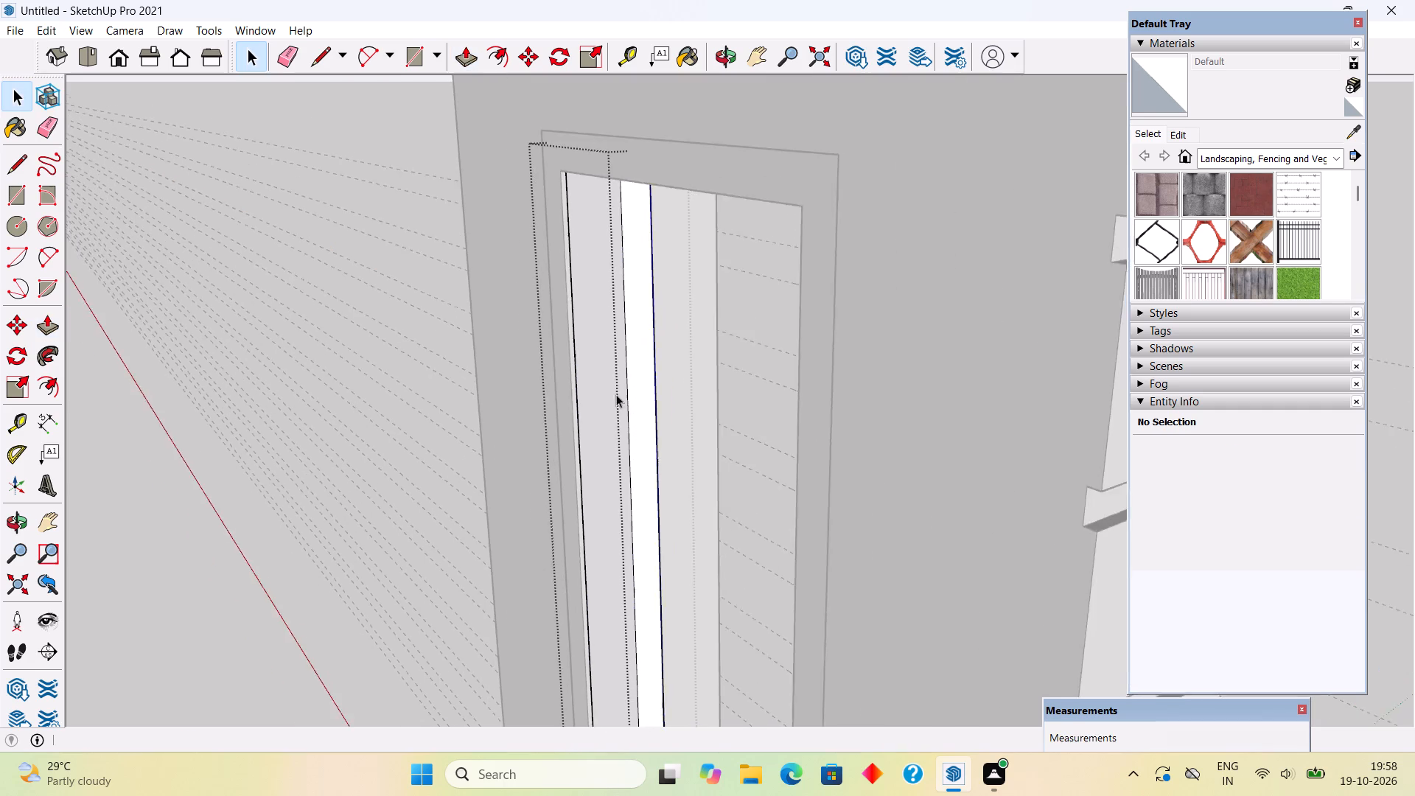
{"action": "scroll", "coordinate": [616, 394], "scroll_direction": "down", "scroll_amount": 7}
{"action": "middle_click_drag", "start_coordinate": [639, 390], "coordinate": [416, 225]}
{"action": "left_click", "coordinate": [407, 228]}
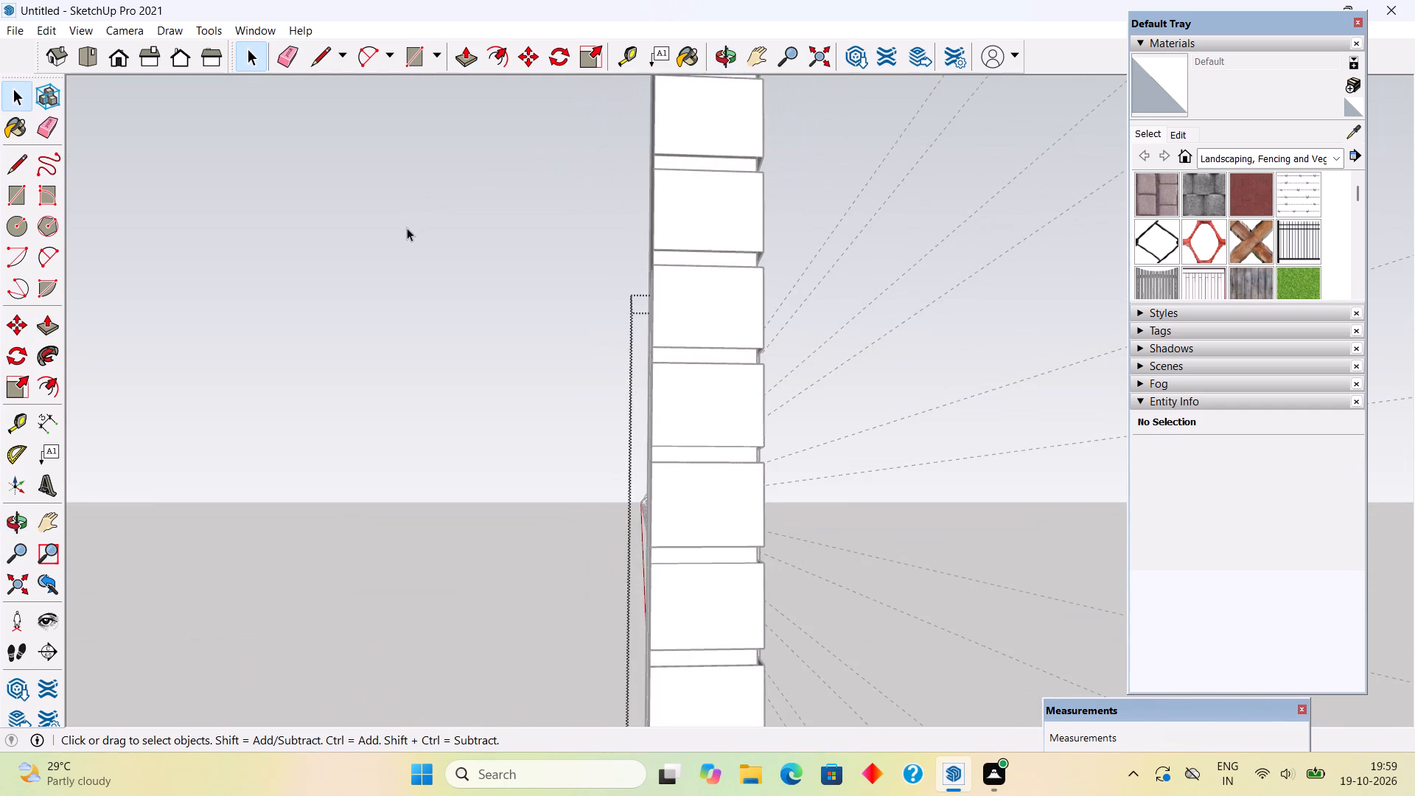
{"action": "middle_click_drag", "start_coordinate": [856, 434], "coordinate": [321, 452]}
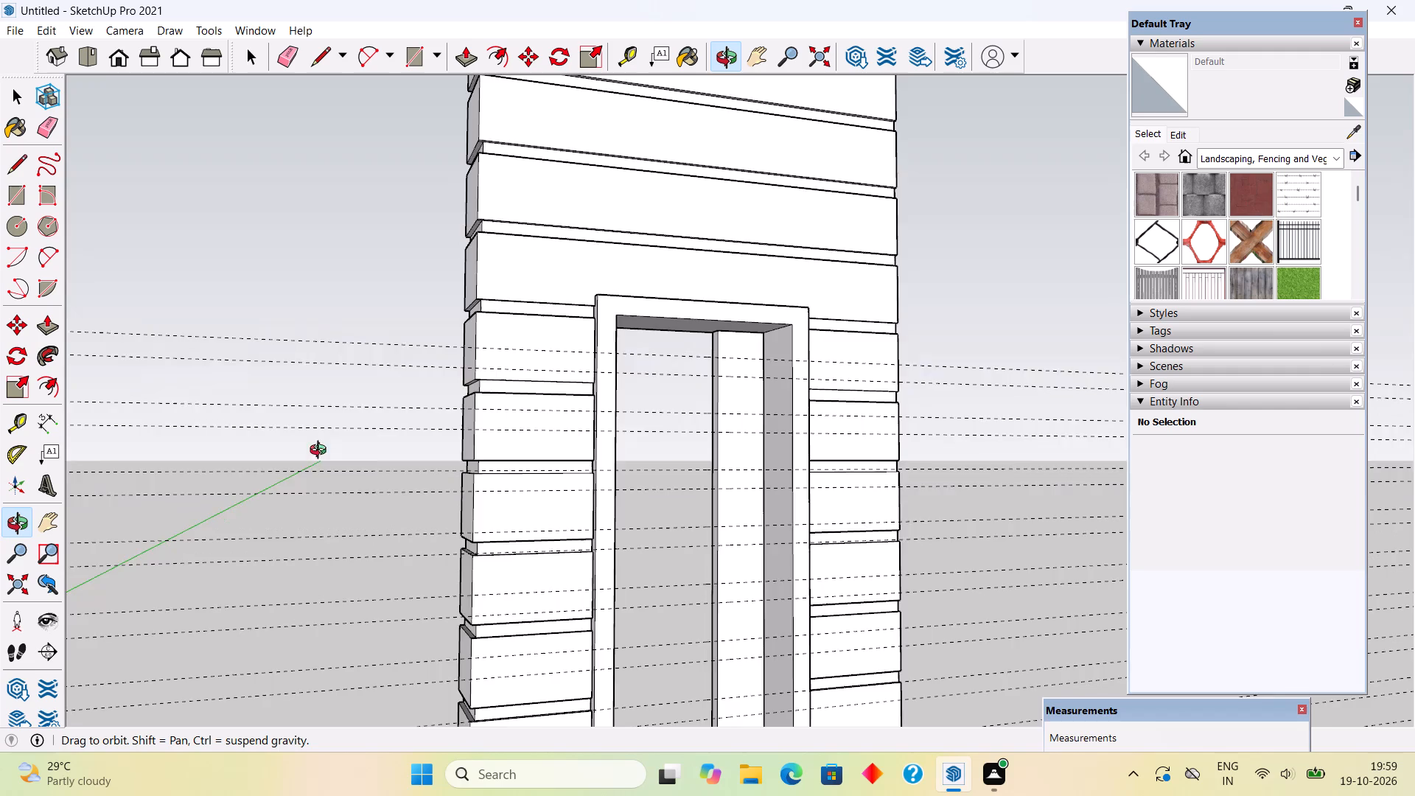
Delete all construction guides from the model.
{"action": "middle_click_drag", "start_coordinate": [321, 452], "coordinate": [336, 349]}
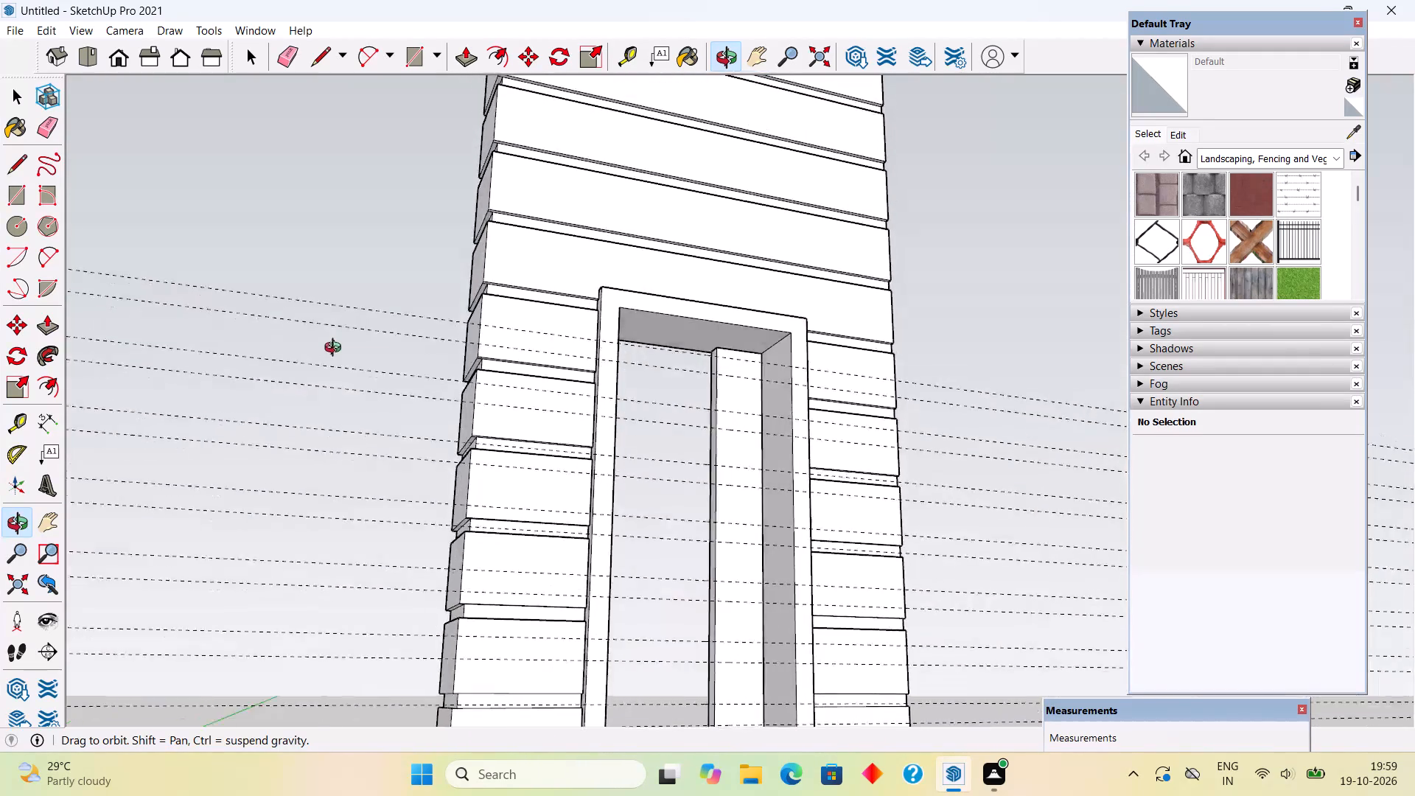
{"action": "middle_click_drag", "start_coordinate": [336, 349], "coordinate": [244, 484]}
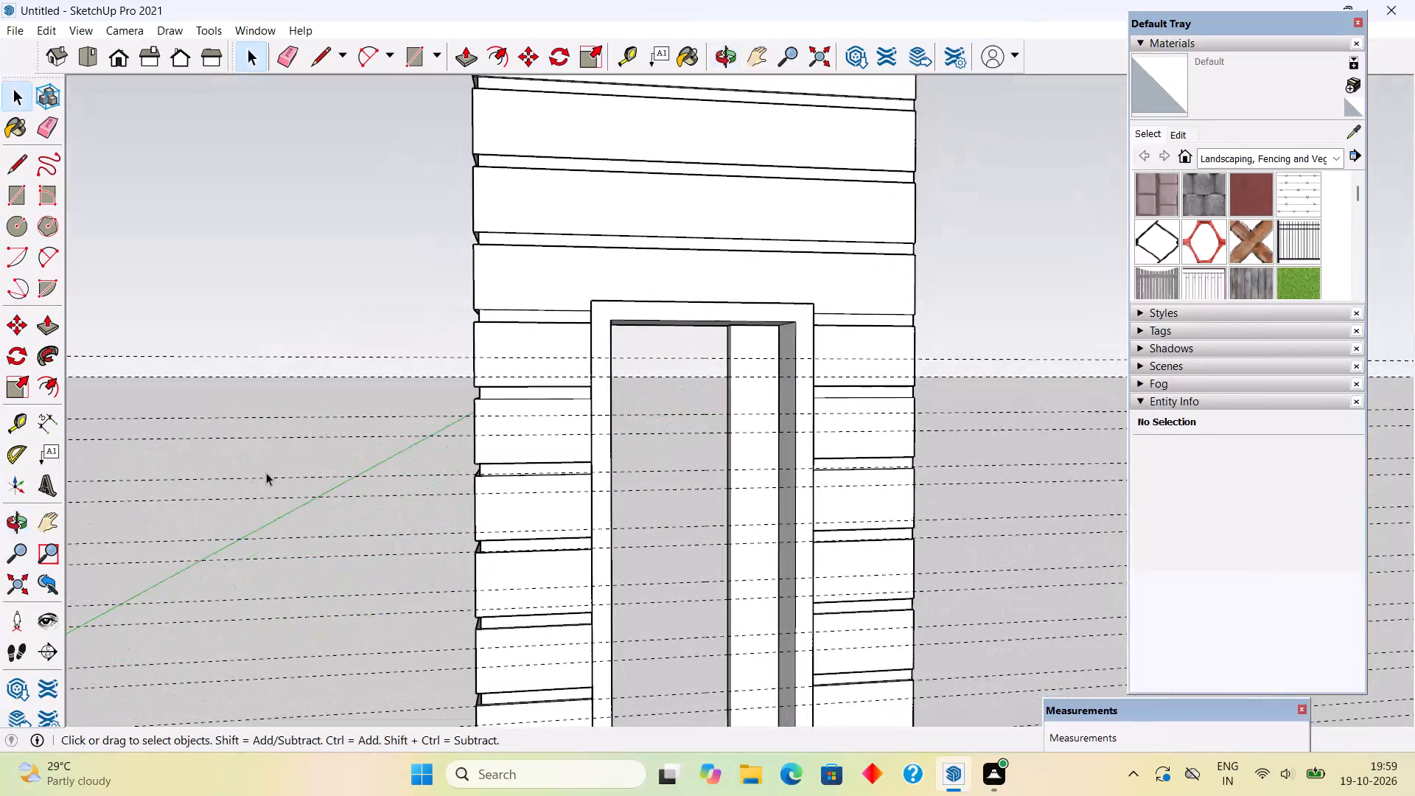
{"action": "key", "text": "r"}
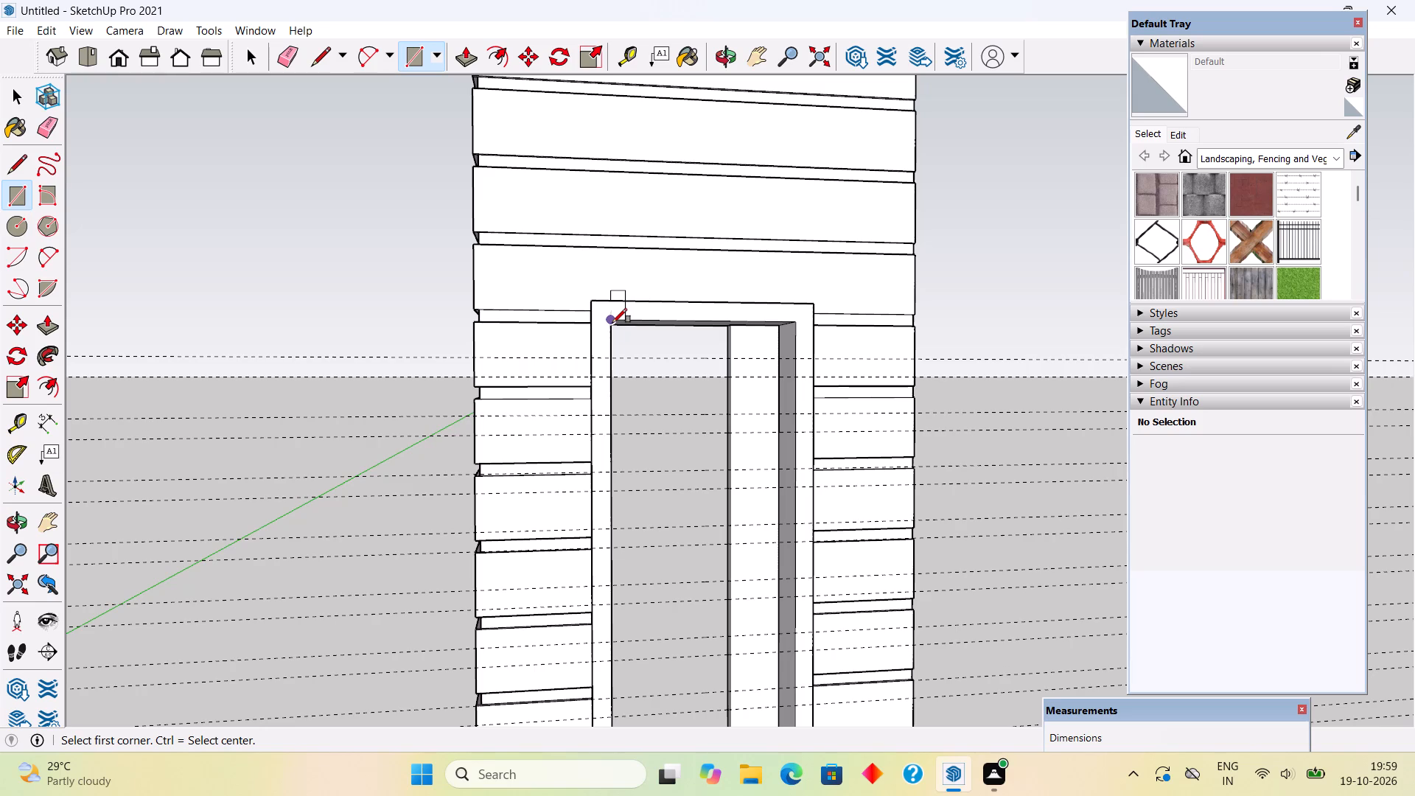
{"action": "key", "text": "space"}
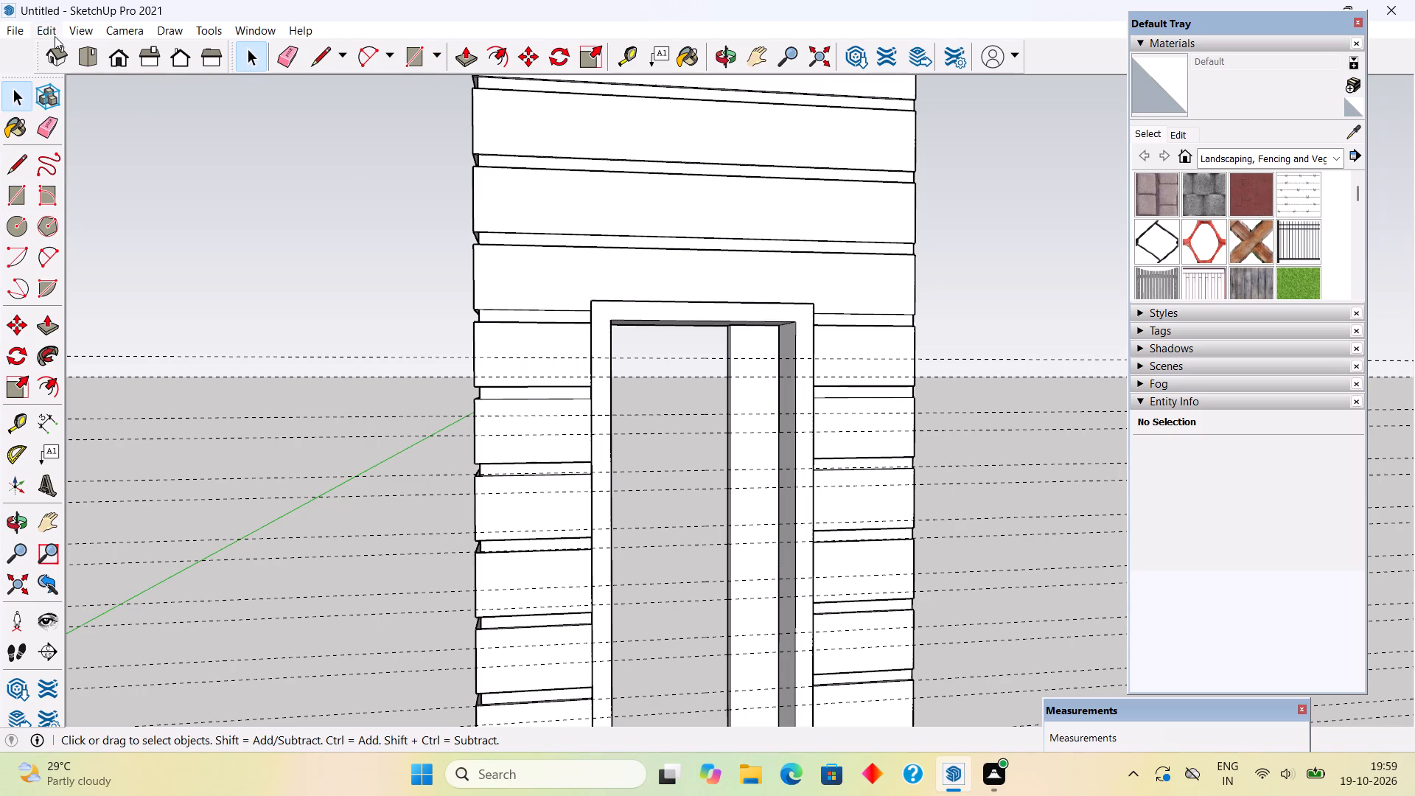
{"action": "left_click", "coordinate": [54, 34]}
{"action": "left_click", "coordinate": [132, 192]}
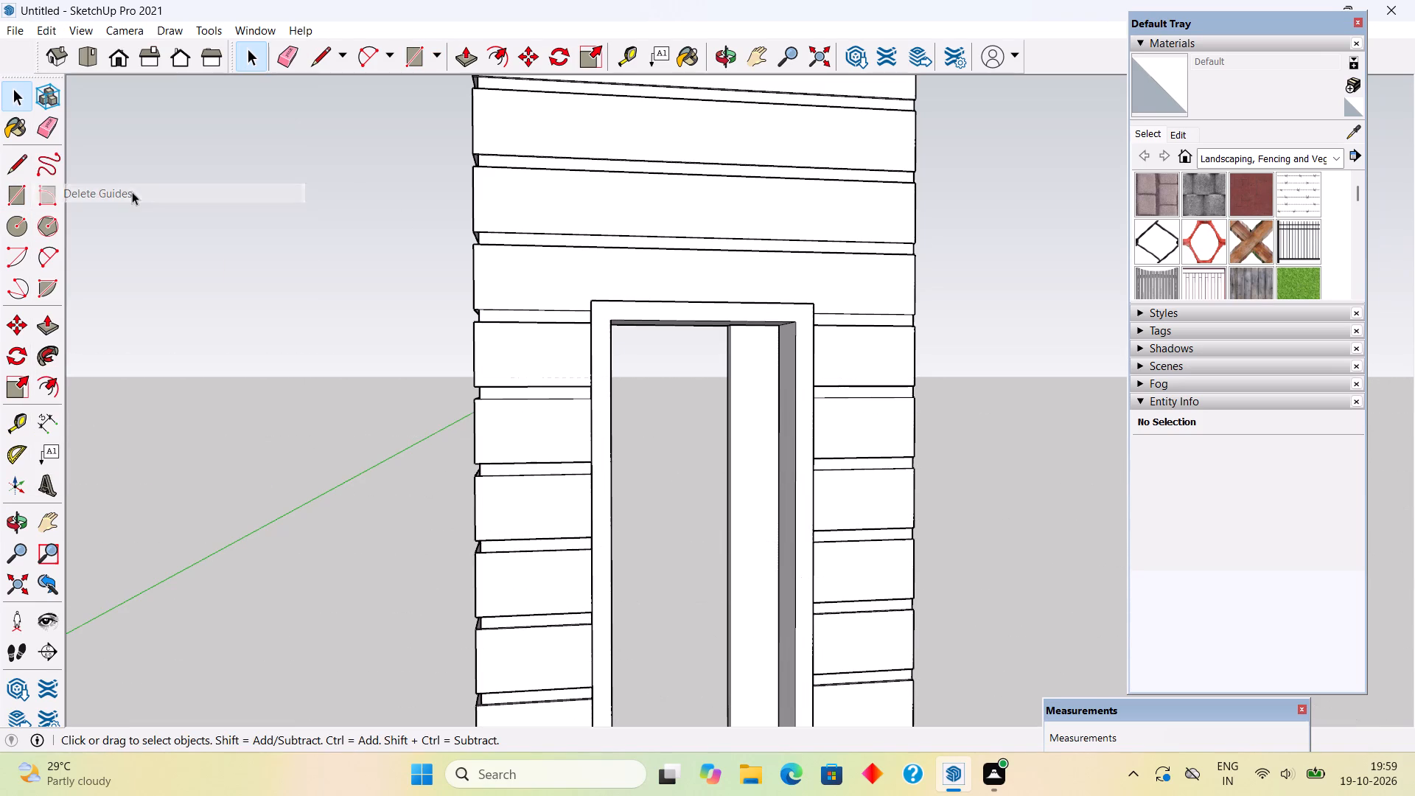
Place a vertical guide on the window opening's inner side face, 4" in from its front edge.
{"action": "scroll", "coordinate": [777, 374], "scroll_direction": "down", "scroll_amount": 9}
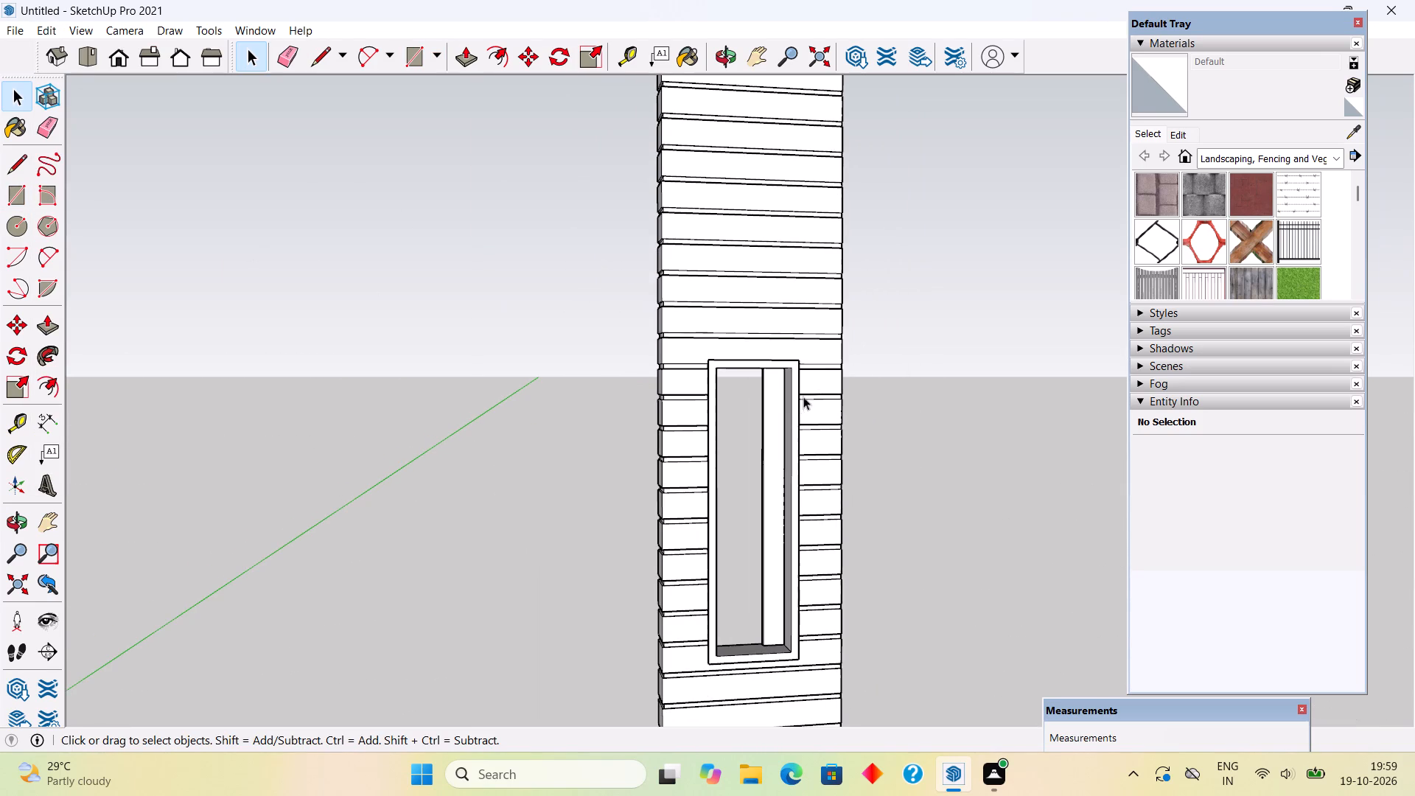
{"action": "scroll", "coordinate": [812, 376], "scroll_direction": "up", "scroll_amount": 5}
{"action": "middle_click_drag", "start_coordinate": [789, 393], "coordinate": [891, 324]}
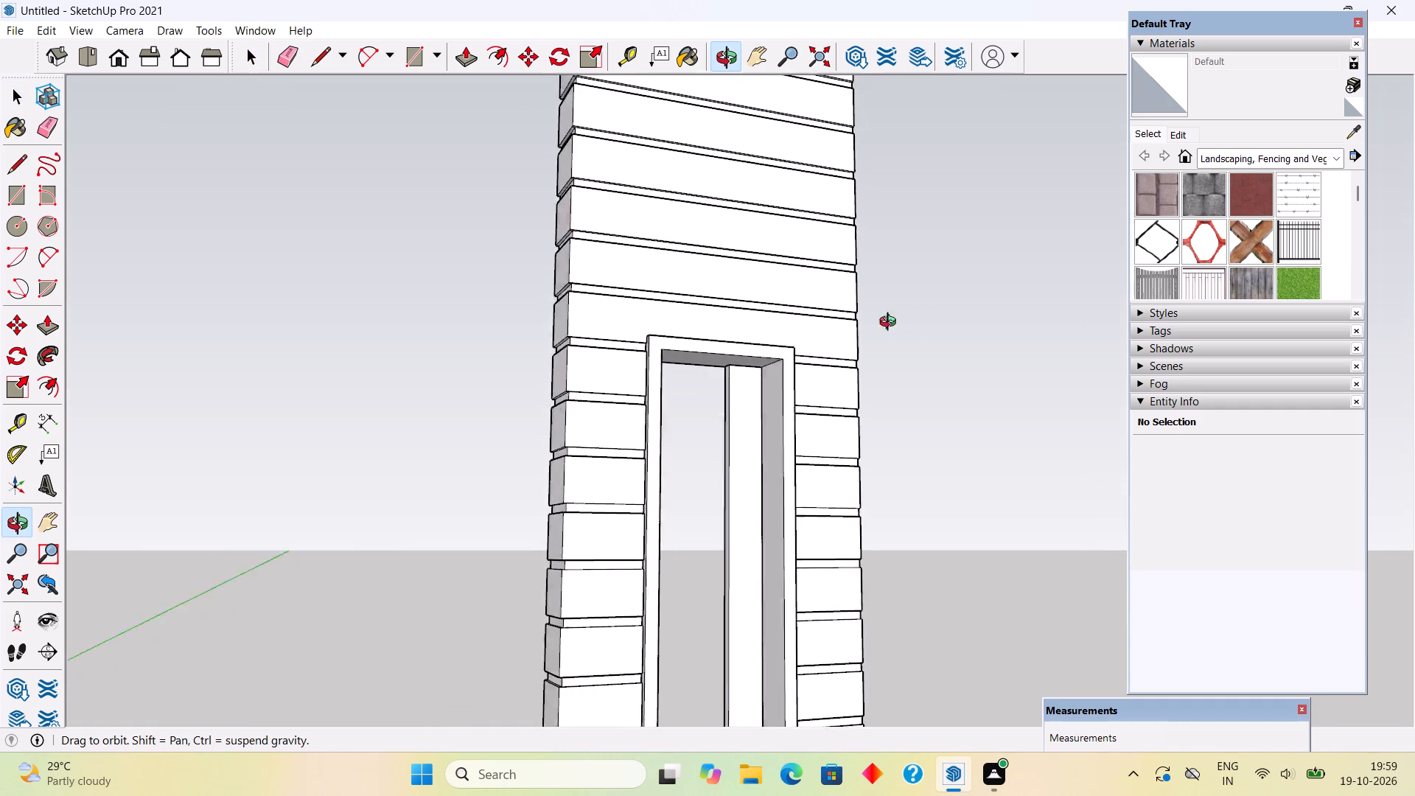
{"action": "middle_click_drag", "start_coordinate": [891, 324], "coordinate": [1089, 346]}
{"action": "scroll", "coordinate": [782, 405], "scroll_direction": "up", "scroll_amount": 5}
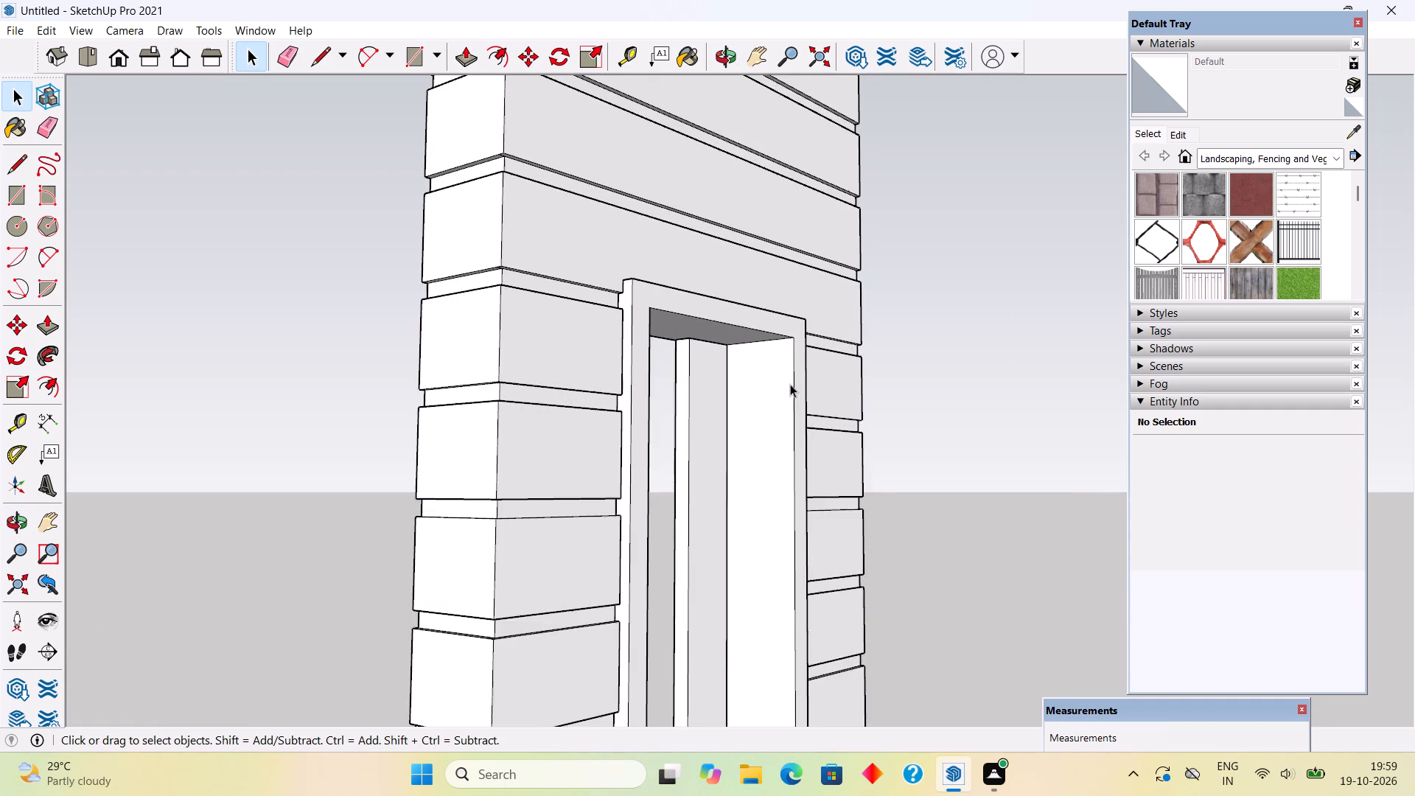
{"action": "scroll", "coordinate": [790, 385], "scroll_direction": "up", "scroll_amount": 5}
{"action": "middle_click_drag", "start_coordinate": [778, 341], "coordinate": [856, 321]}
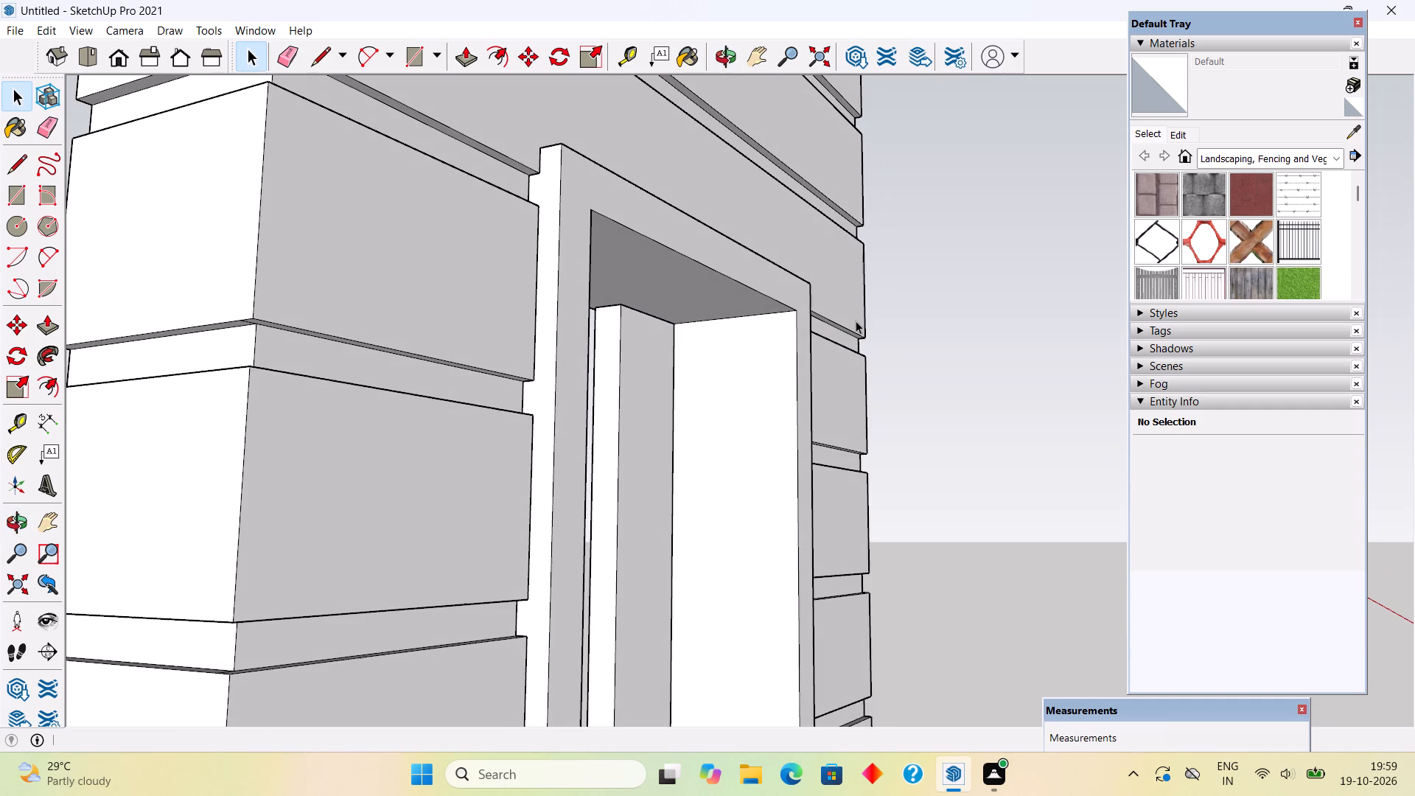
{"action": "key", "text": "t"}
{"action": "scroll", "coordinate": [856, 321], "scroll_direction": "up", "scroll_amount": 1}
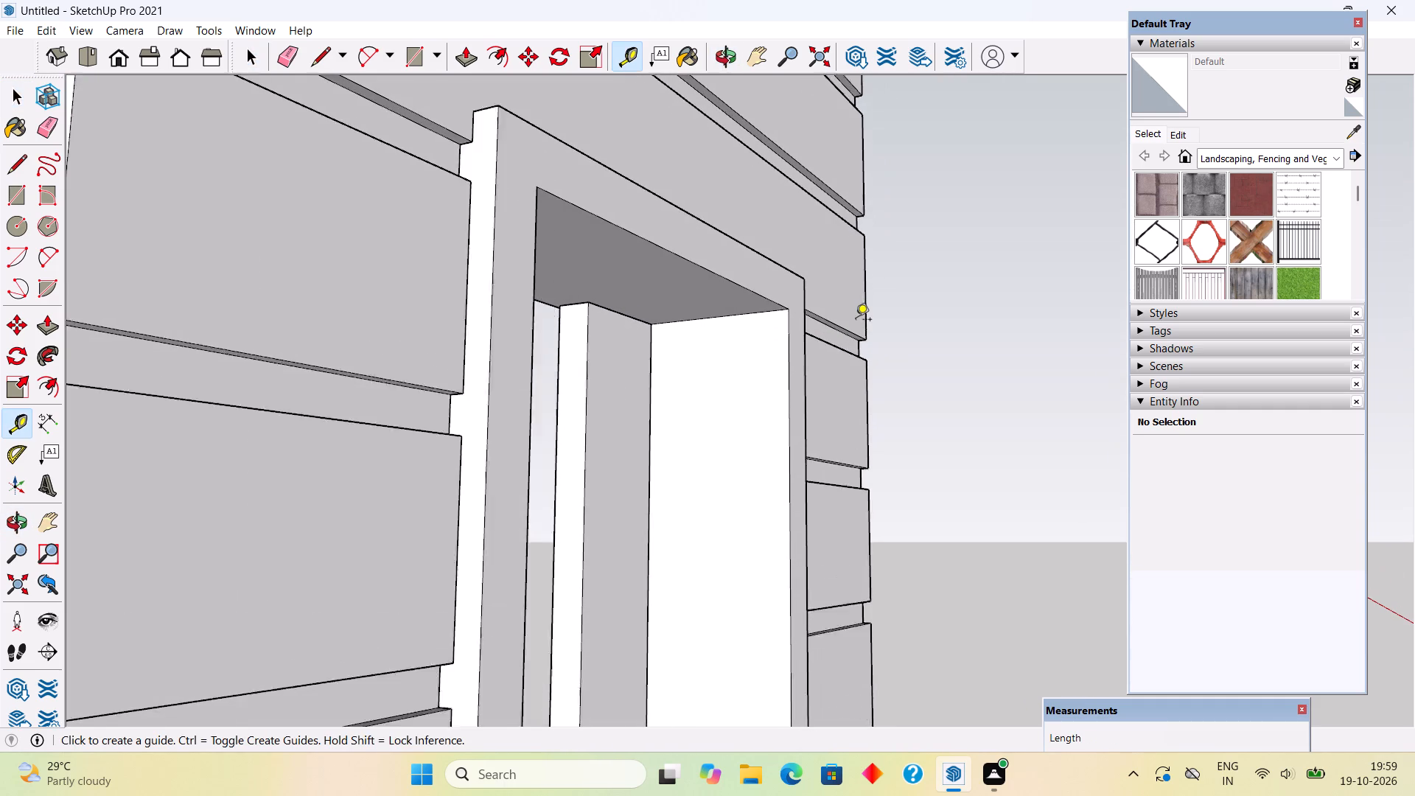
{"action": "scroll", "coordinate": [856, 321], "scroll_direction": "up", "scroll_amount": 3}
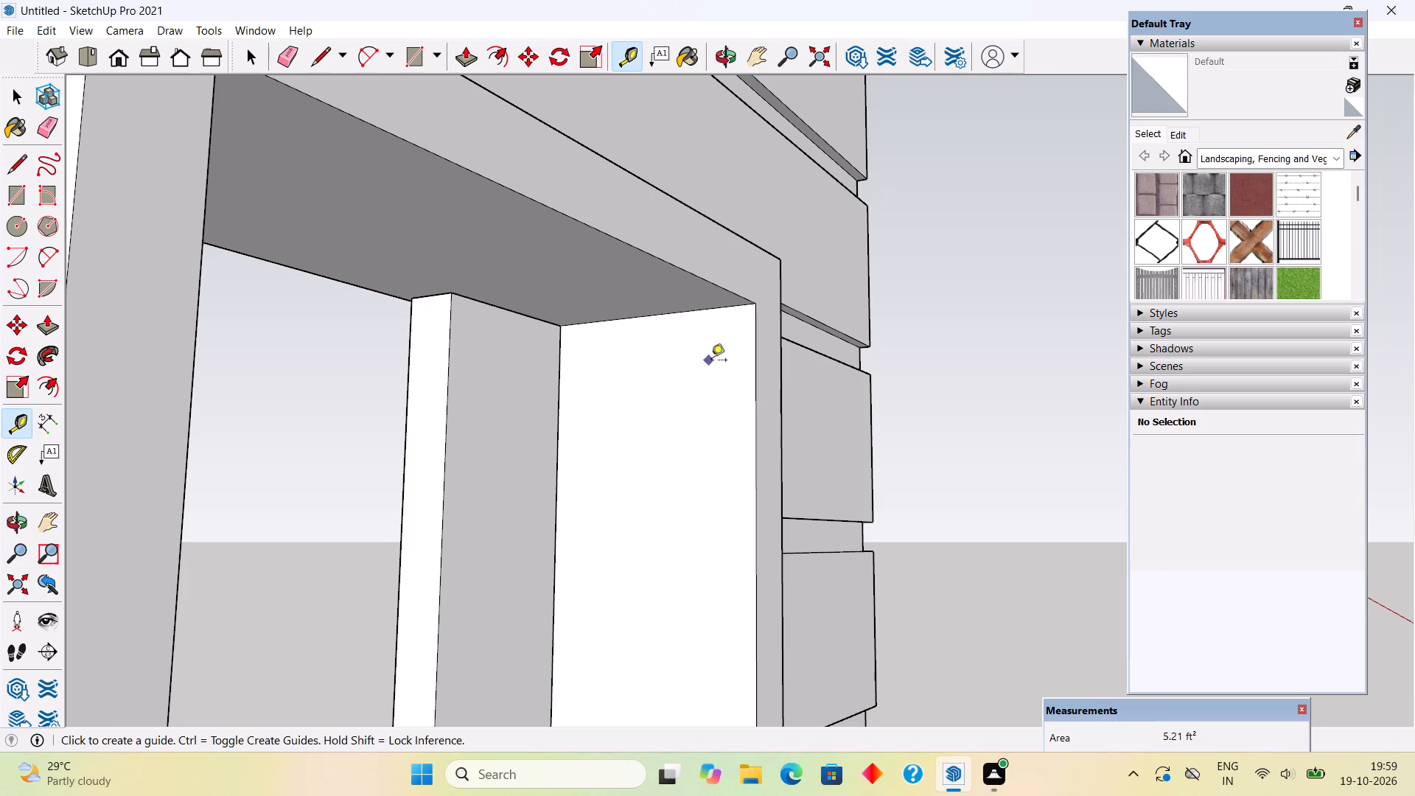
{"action": "left_click", "coordinate": [755, 507]}
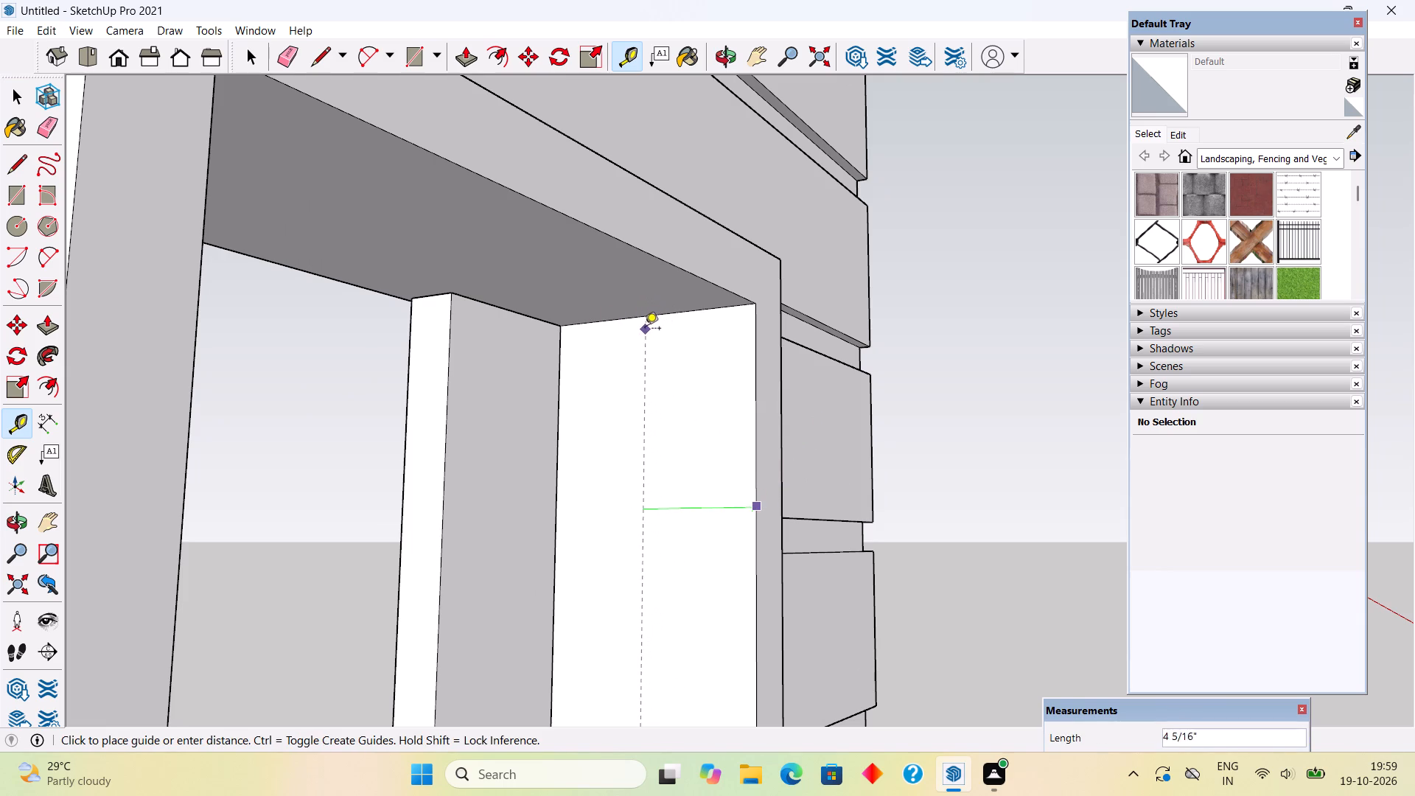
{"action": "scroll", "coordinate": [643, 331], "scroll_direction": "up", "scroll_amount": 10}
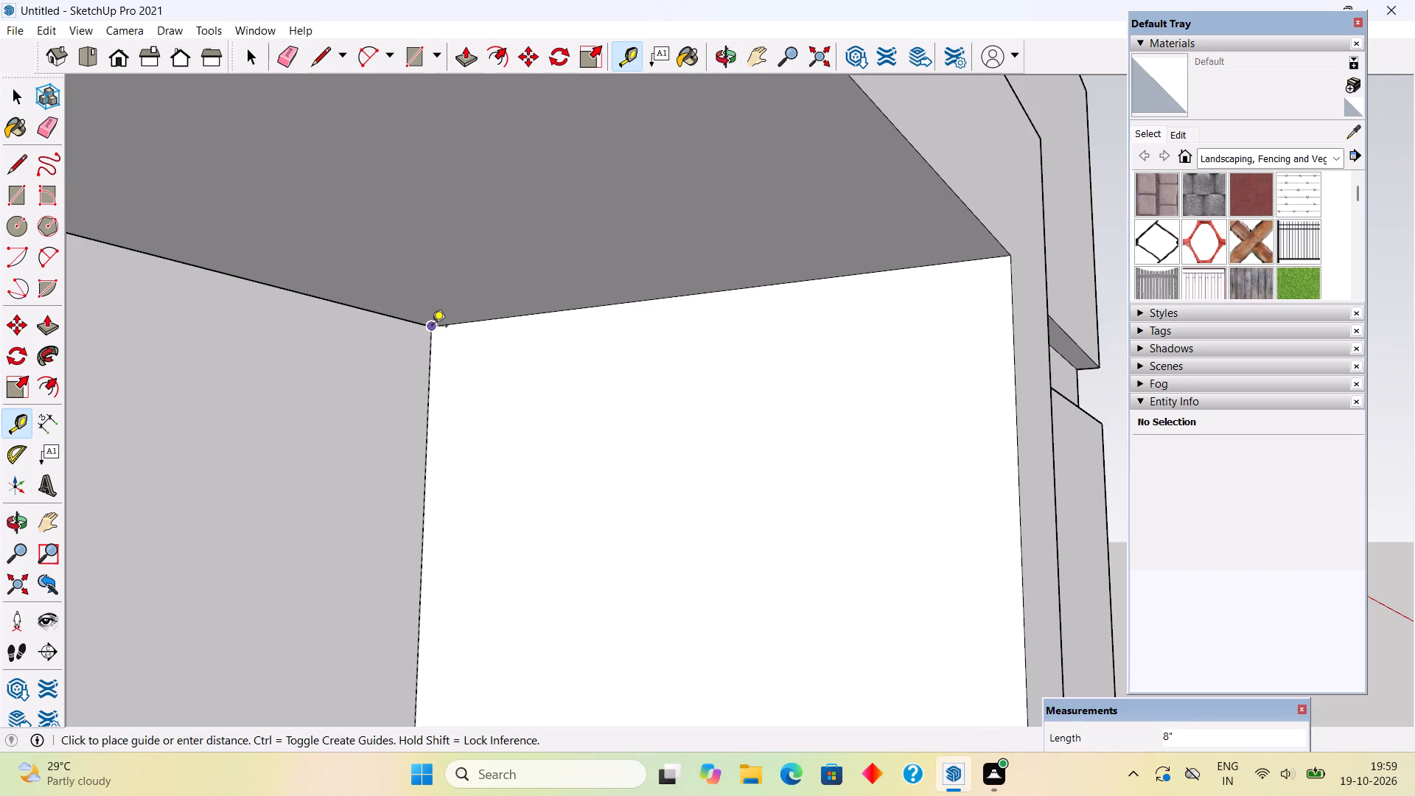
{"action": "type", "text": "4\""}
{"action": "key", "text": "Return"}
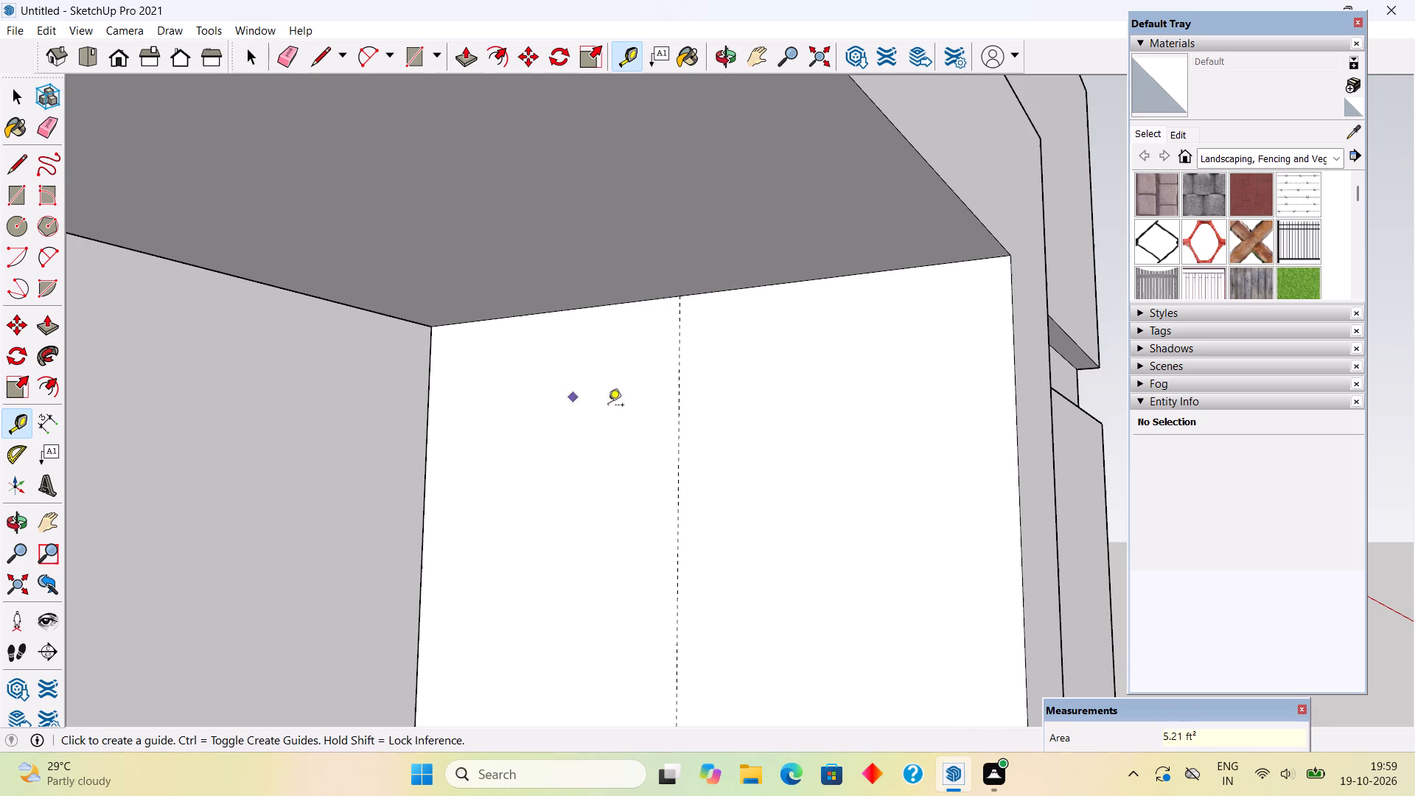
Add a vertical guide 1" to each side of the centre guide on the opening's inner side face.
{"action": "left_click", "coordinate": [678, 357]}
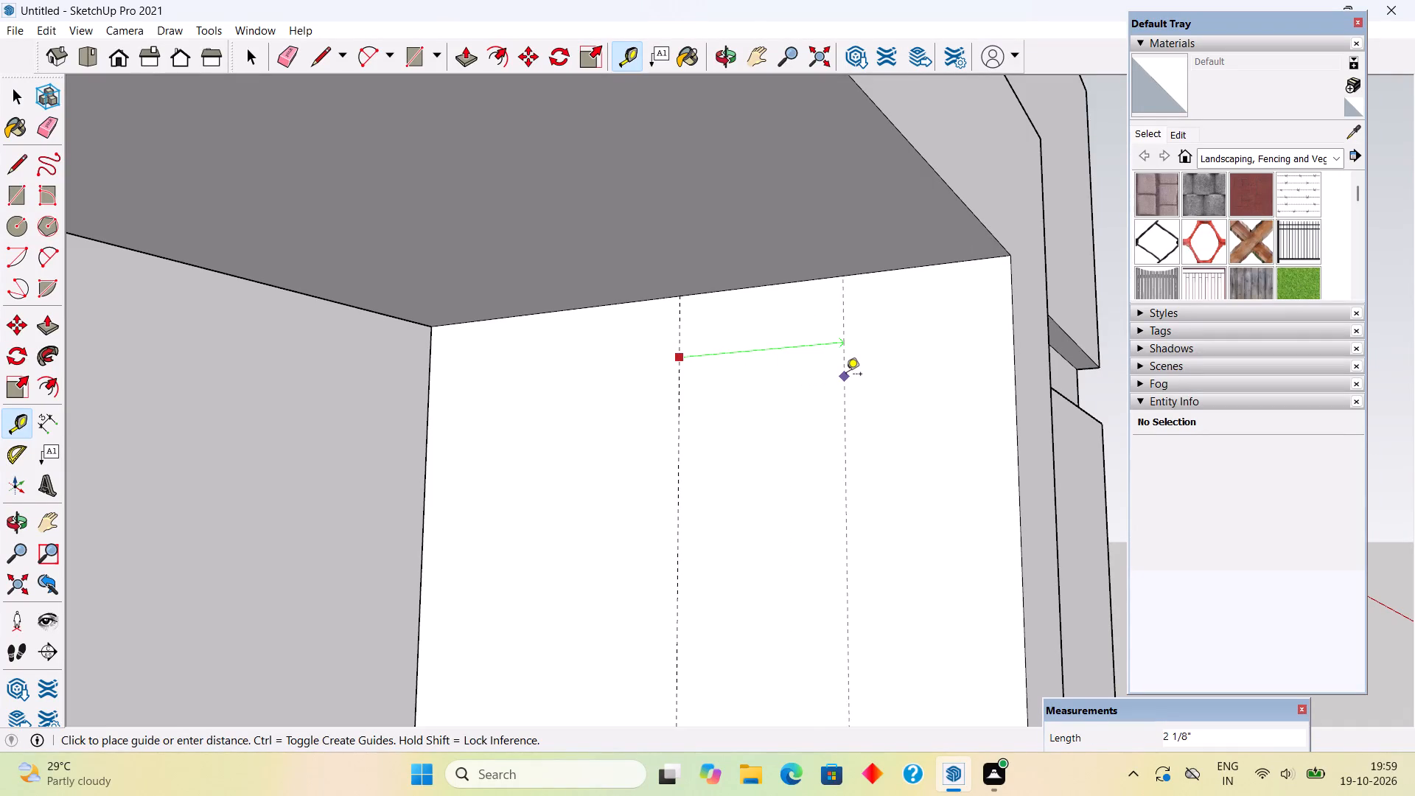
{"action": "type", "text": "1\""}
{"action": "key", "text": "Return"}
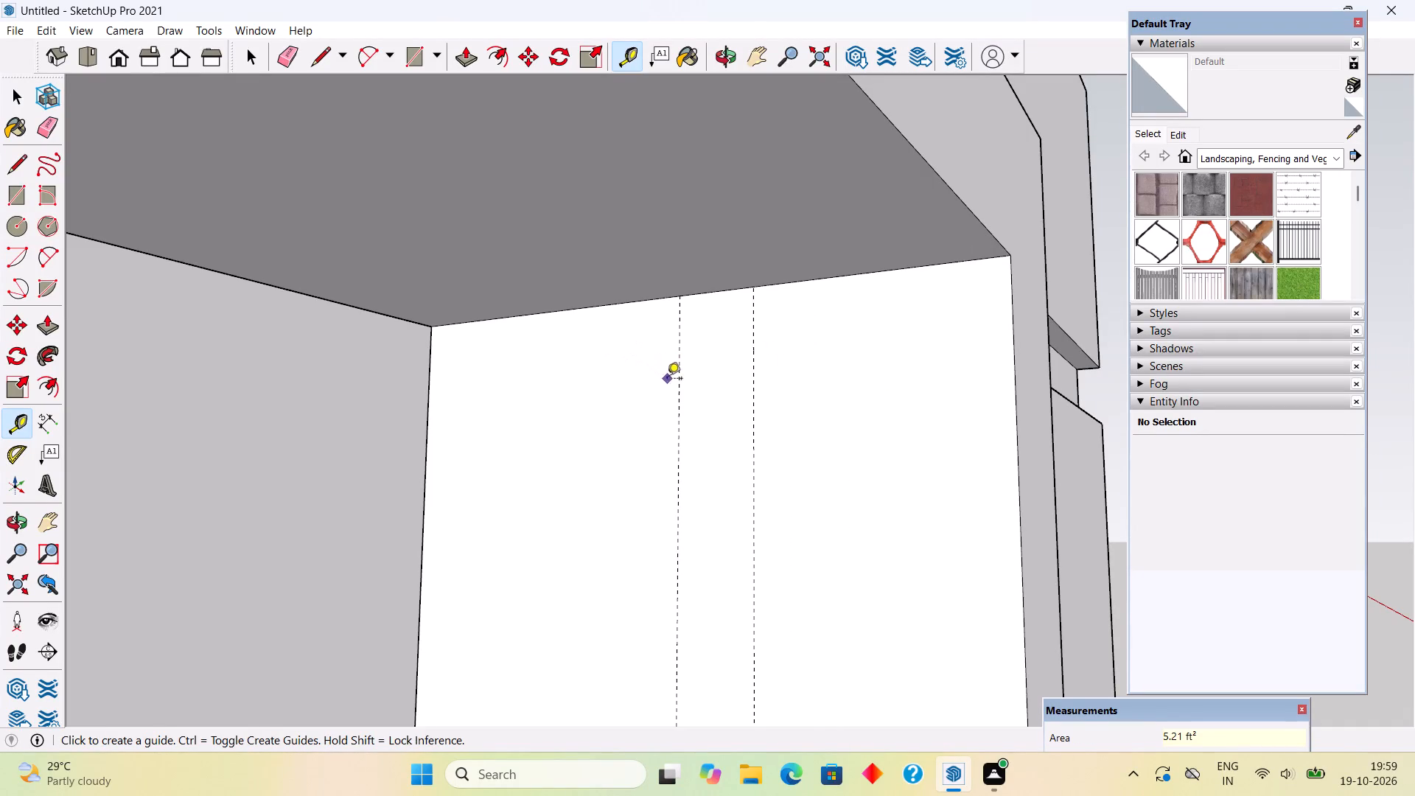
{"action": "left_click", "coordinate": [678, 402]}
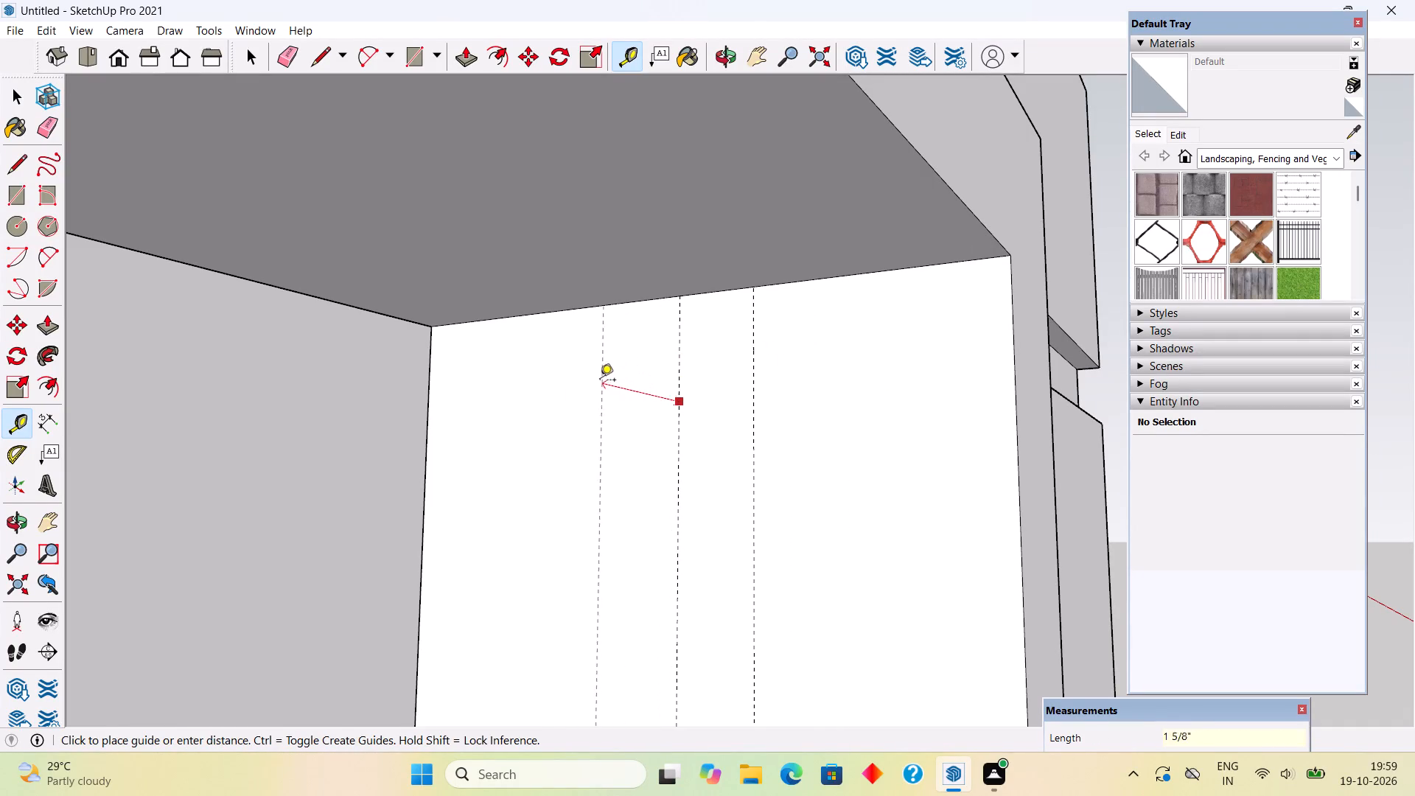
{"action": "type", "text": "1\""}
{"action": "key", "text": "Return"}
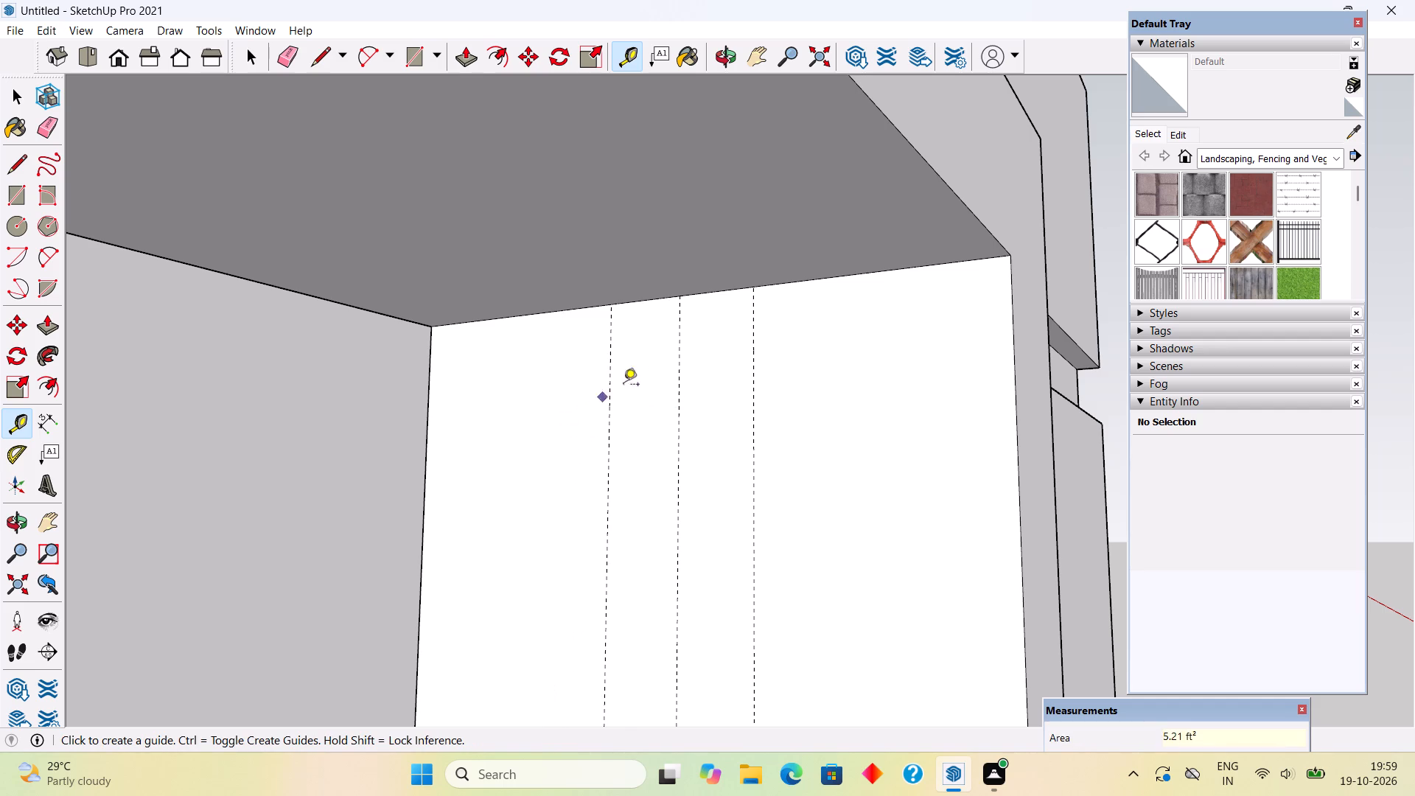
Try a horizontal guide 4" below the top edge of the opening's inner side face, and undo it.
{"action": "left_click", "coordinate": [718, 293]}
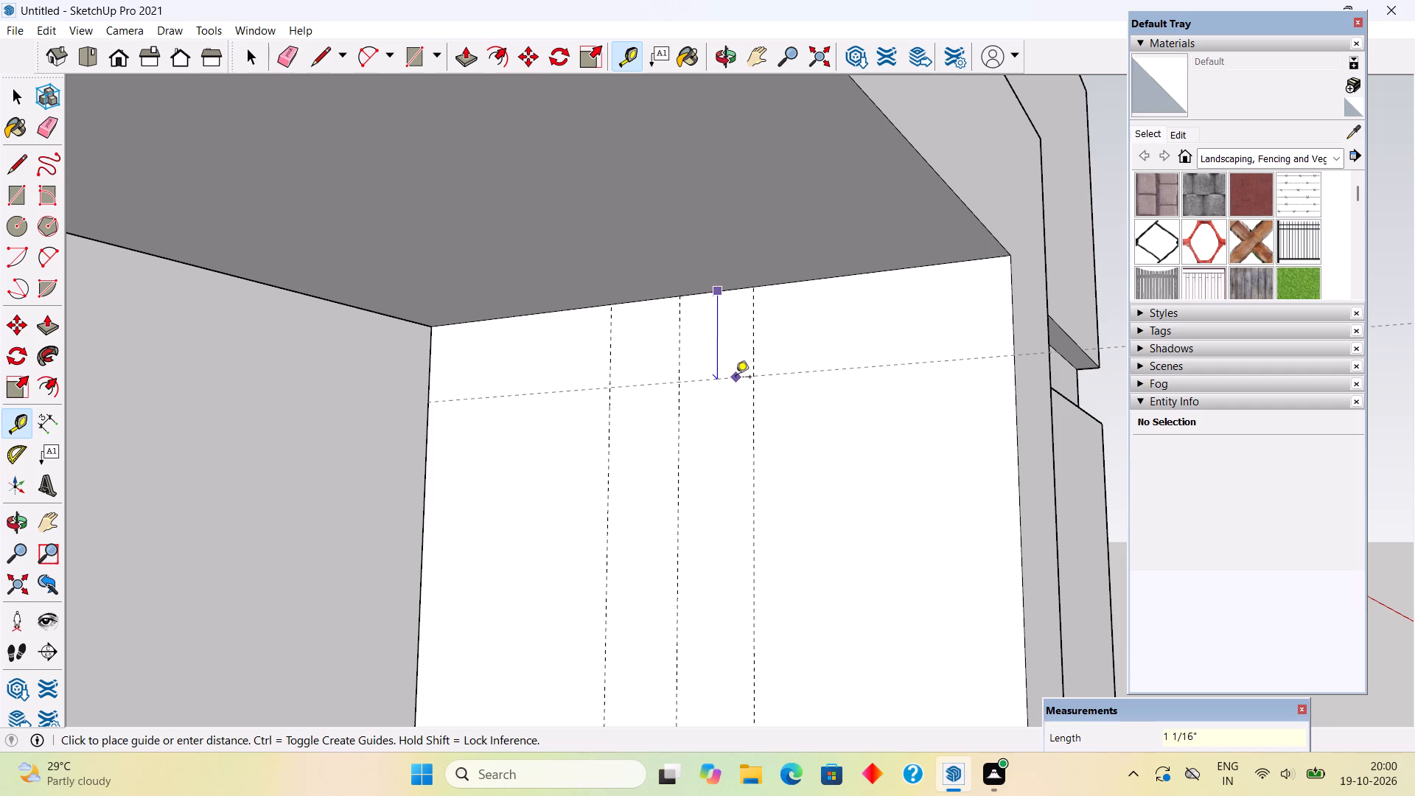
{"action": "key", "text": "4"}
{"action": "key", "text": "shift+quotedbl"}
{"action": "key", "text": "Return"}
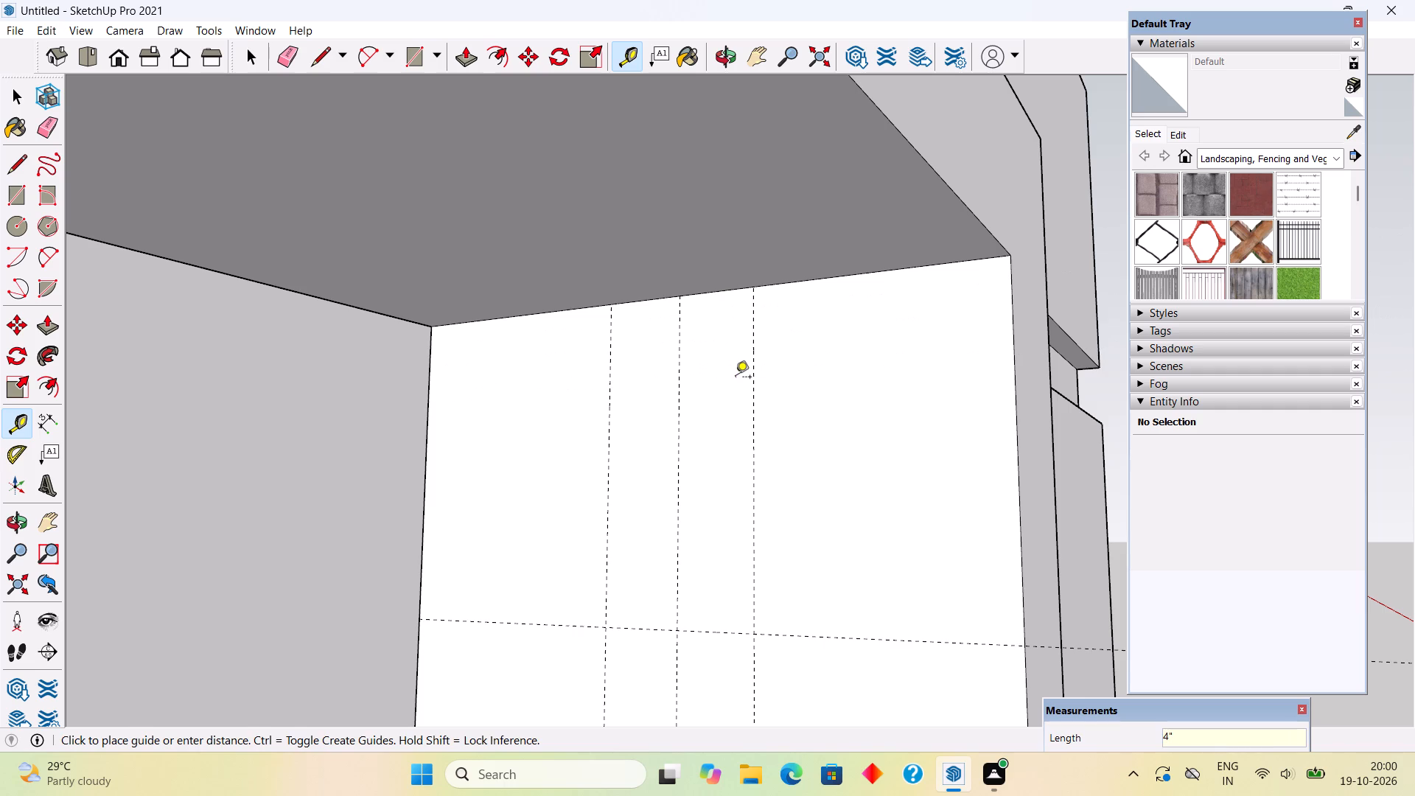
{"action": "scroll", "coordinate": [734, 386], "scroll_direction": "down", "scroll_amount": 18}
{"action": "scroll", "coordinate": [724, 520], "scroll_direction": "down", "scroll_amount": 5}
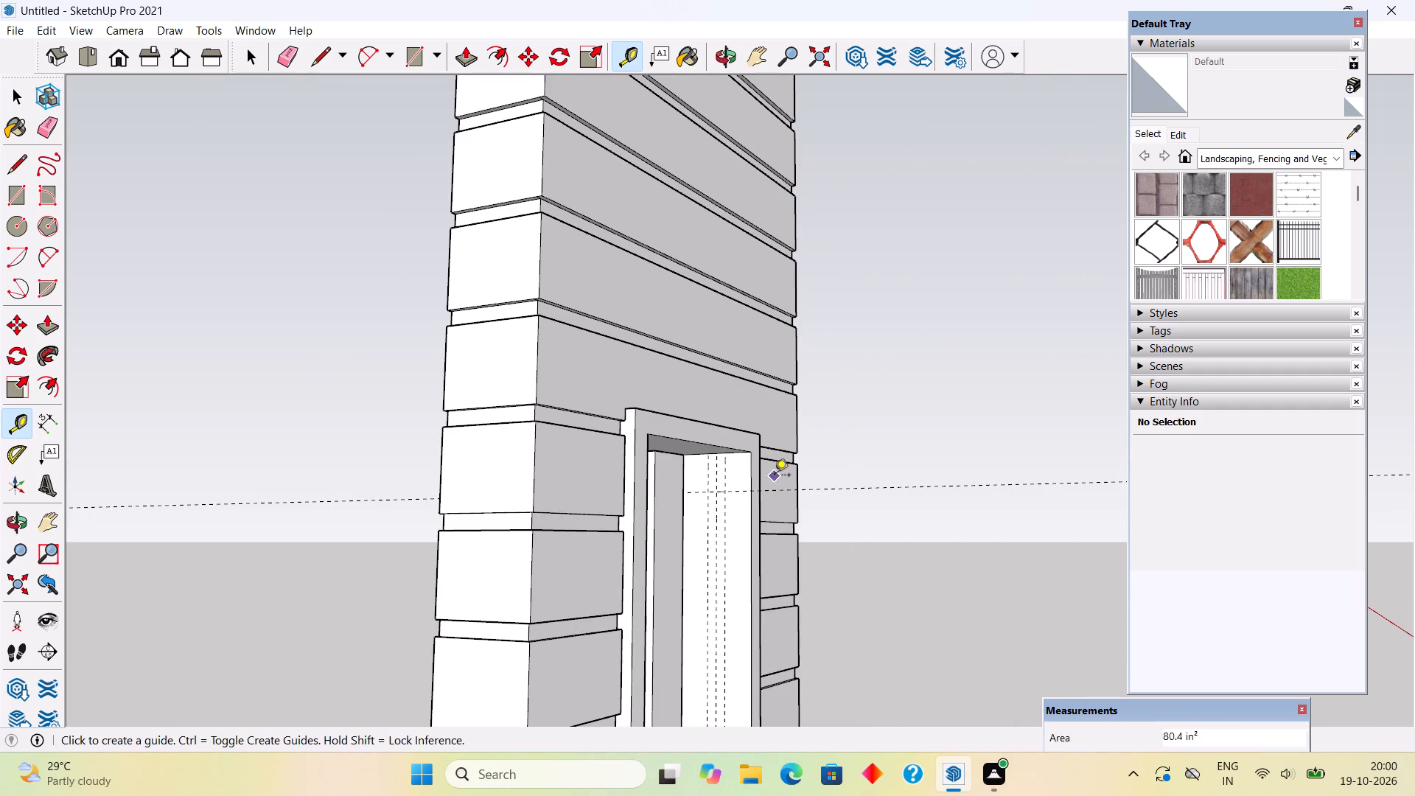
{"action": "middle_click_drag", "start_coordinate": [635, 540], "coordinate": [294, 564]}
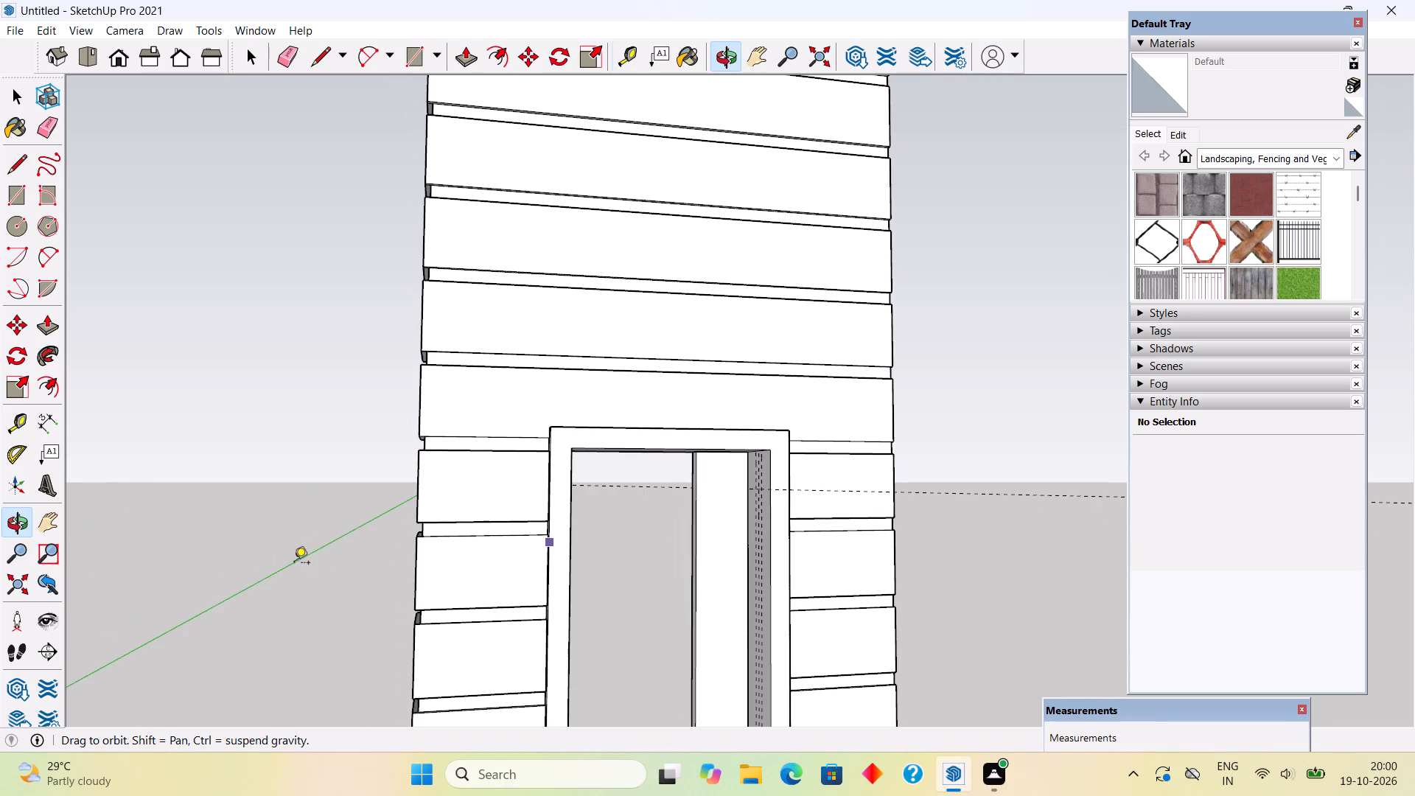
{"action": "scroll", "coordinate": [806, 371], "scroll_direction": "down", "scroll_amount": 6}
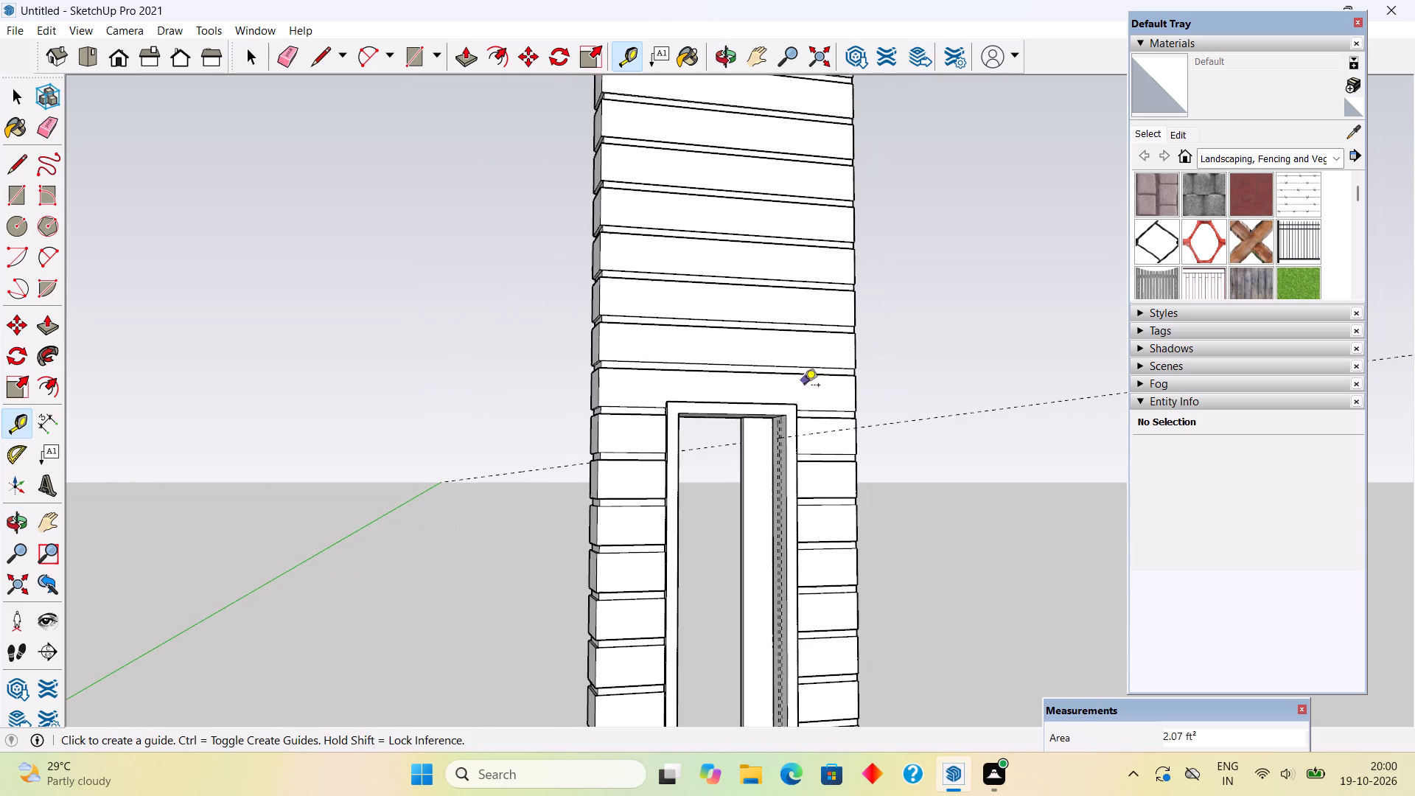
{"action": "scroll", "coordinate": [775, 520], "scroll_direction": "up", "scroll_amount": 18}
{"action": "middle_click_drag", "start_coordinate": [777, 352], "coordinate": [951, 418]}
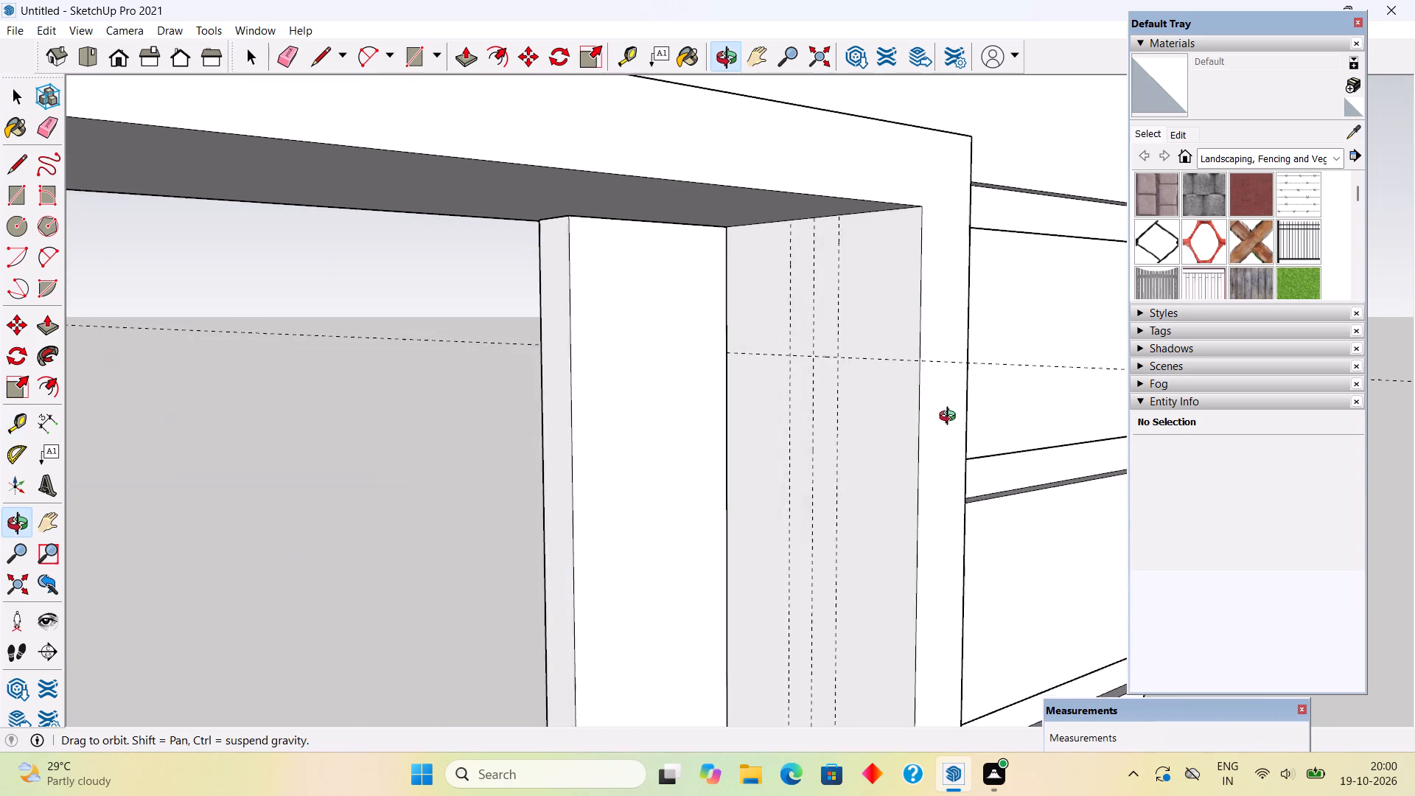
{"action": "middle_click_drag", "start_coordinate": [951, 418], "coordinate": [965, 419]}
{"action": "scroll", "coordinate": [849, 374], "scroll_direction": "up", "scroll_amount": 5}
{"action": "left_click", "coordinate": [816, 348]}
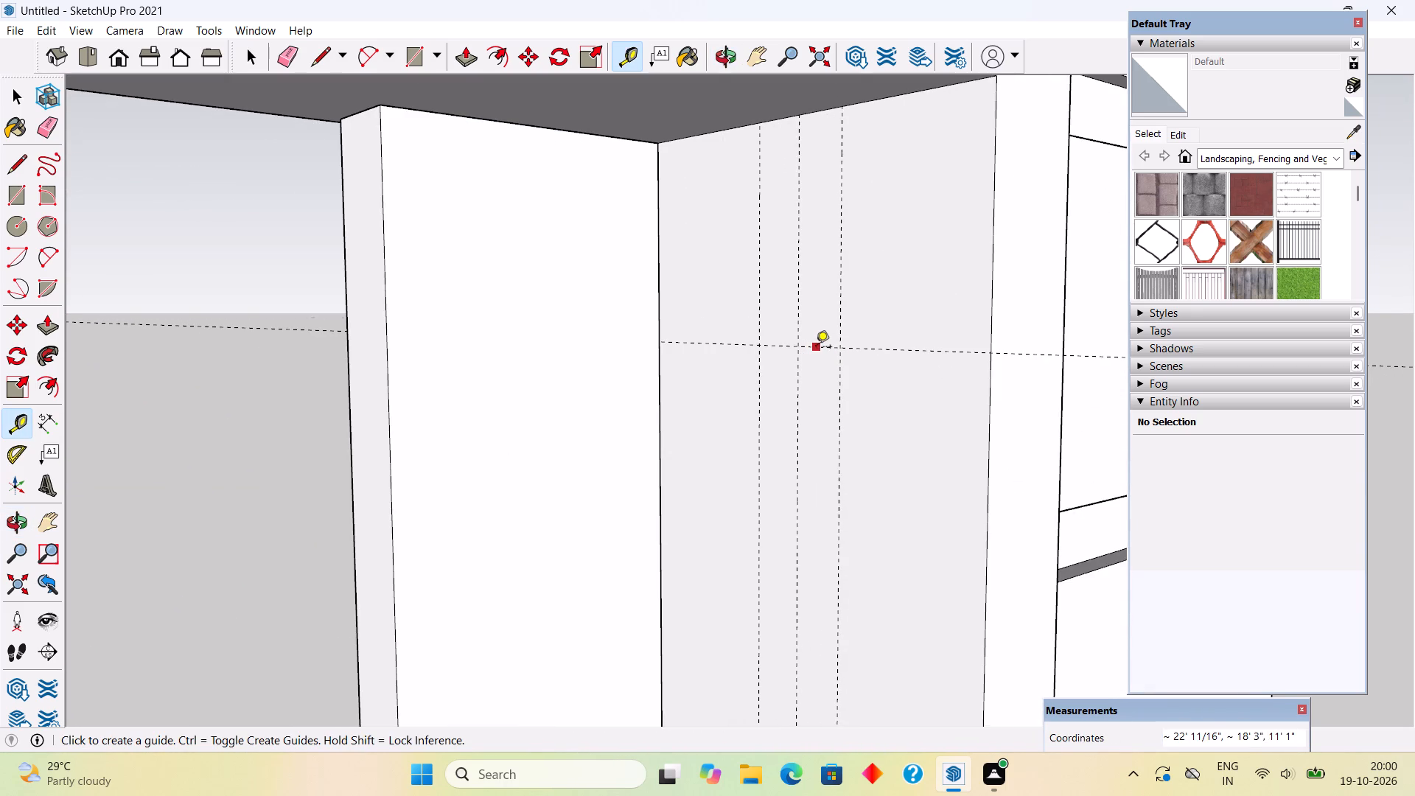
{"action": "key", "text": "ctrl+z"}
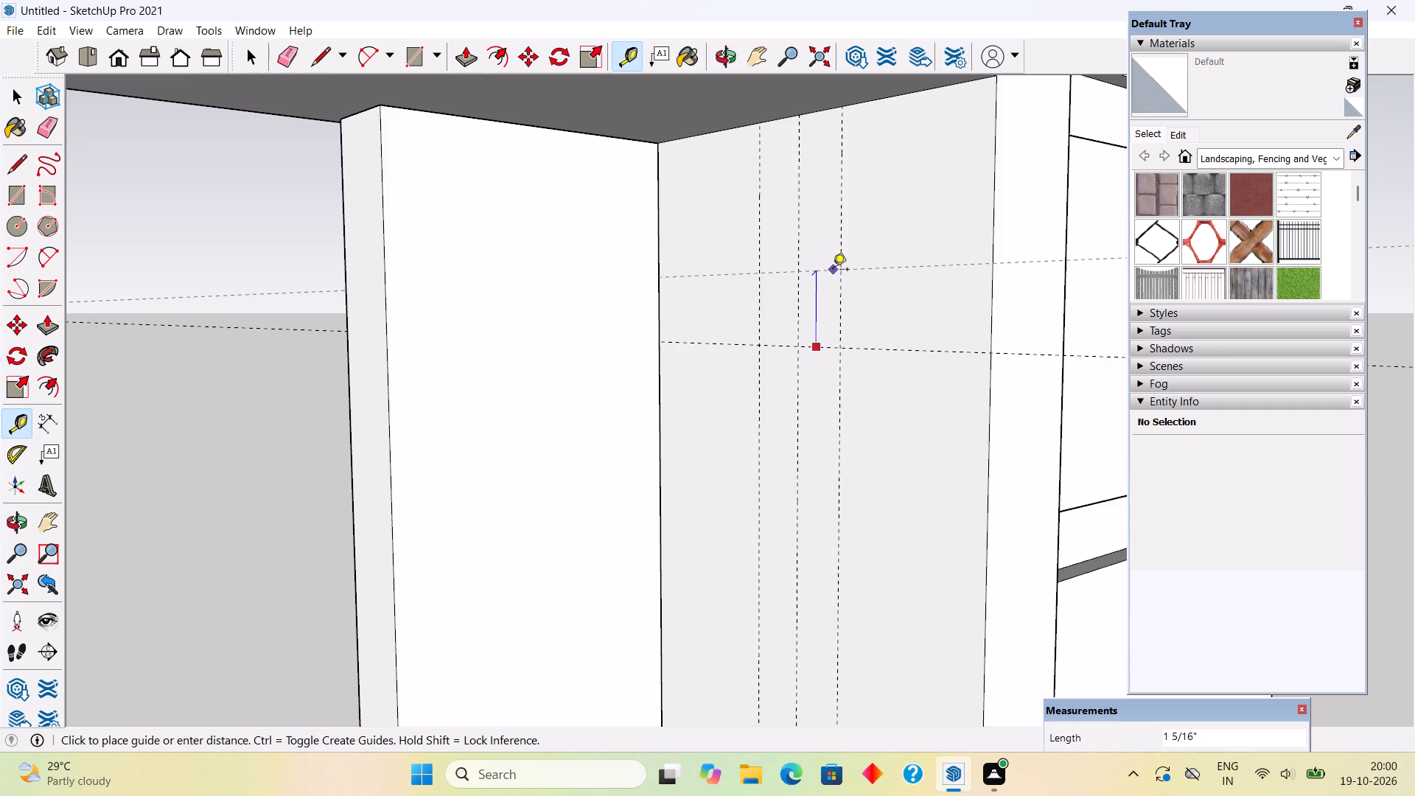
Place a horizontal guide 2" below the inner side face's top edge and another 2" below that guide.
{"action": "key", "text": "t"}
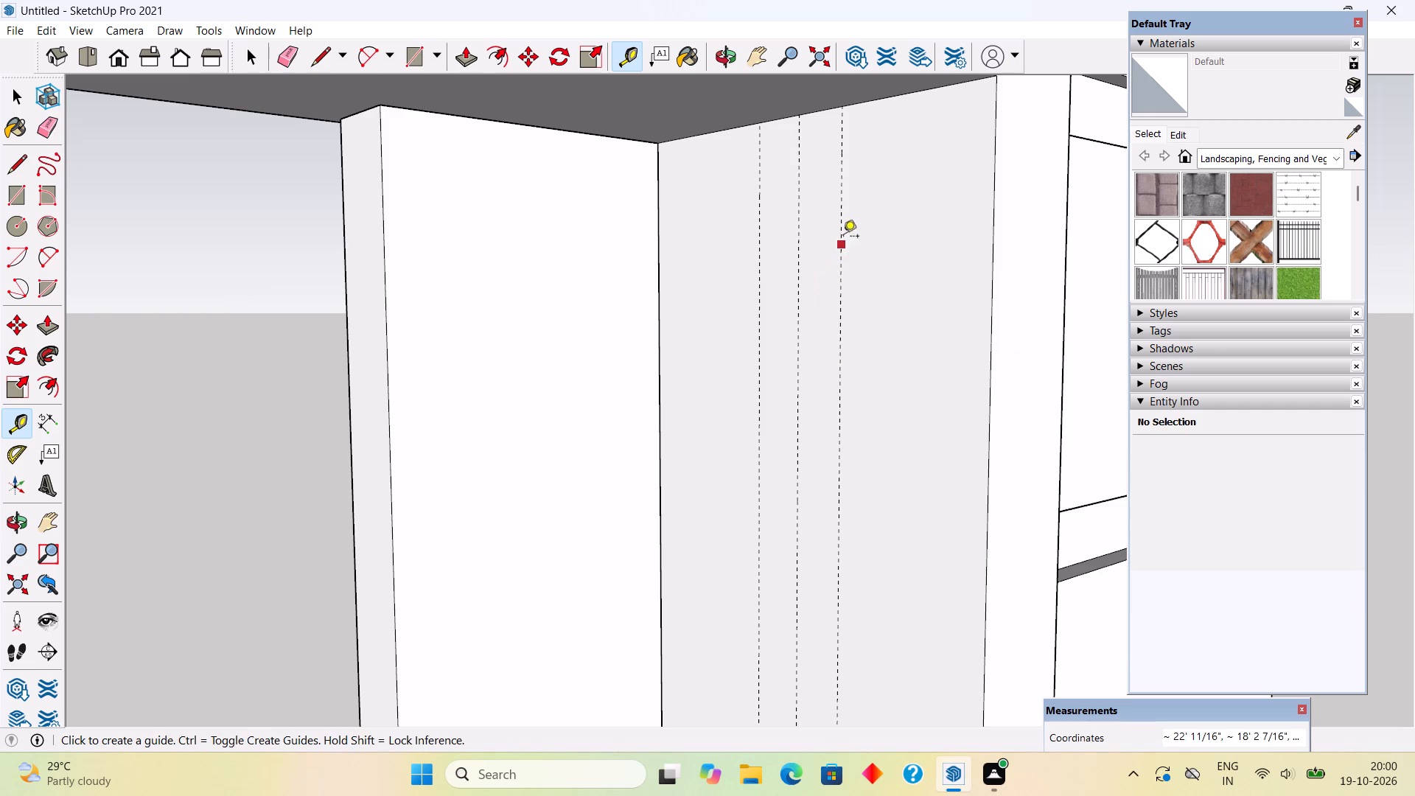
{"action": "left_click", "coordinate": [830, 114]}
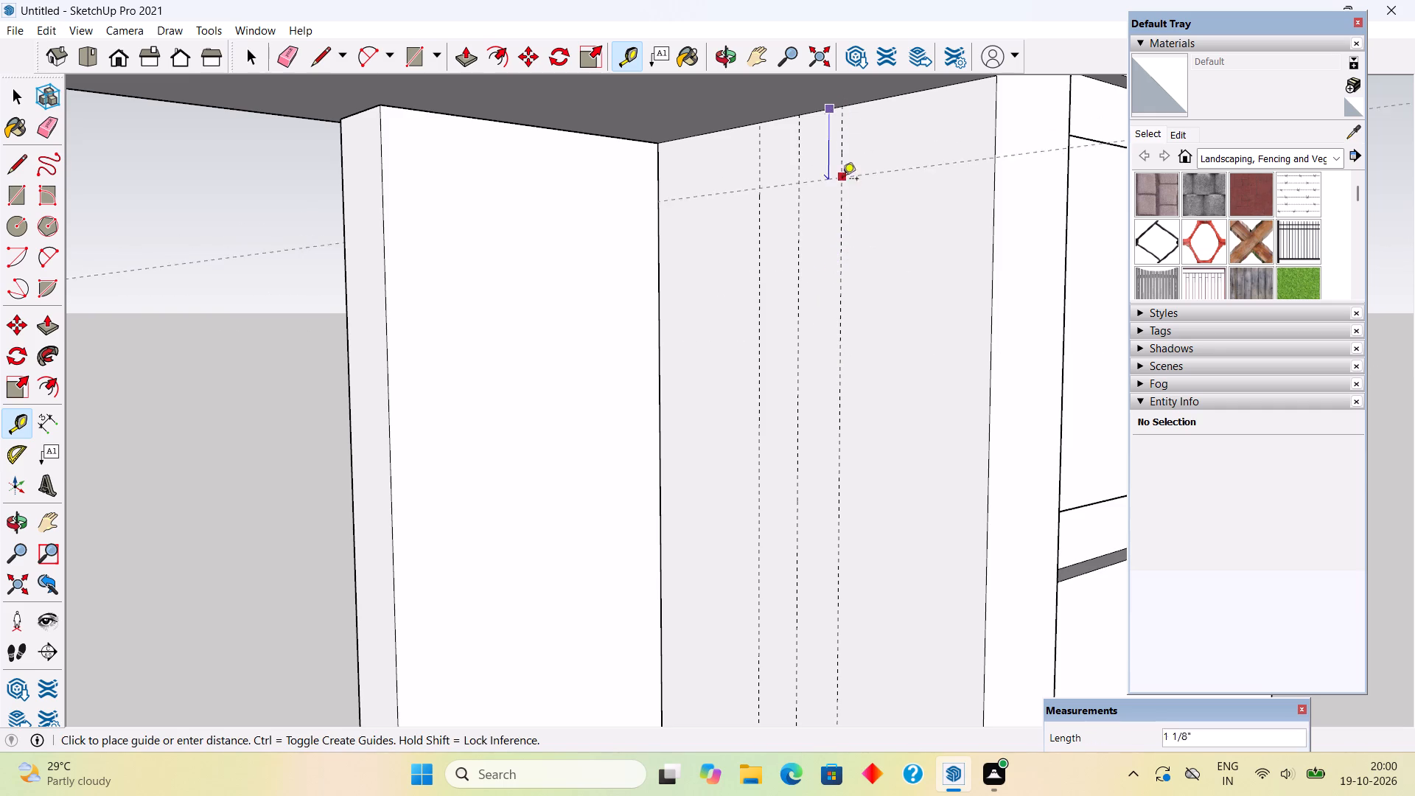
{"action": "key", "text": "2"}
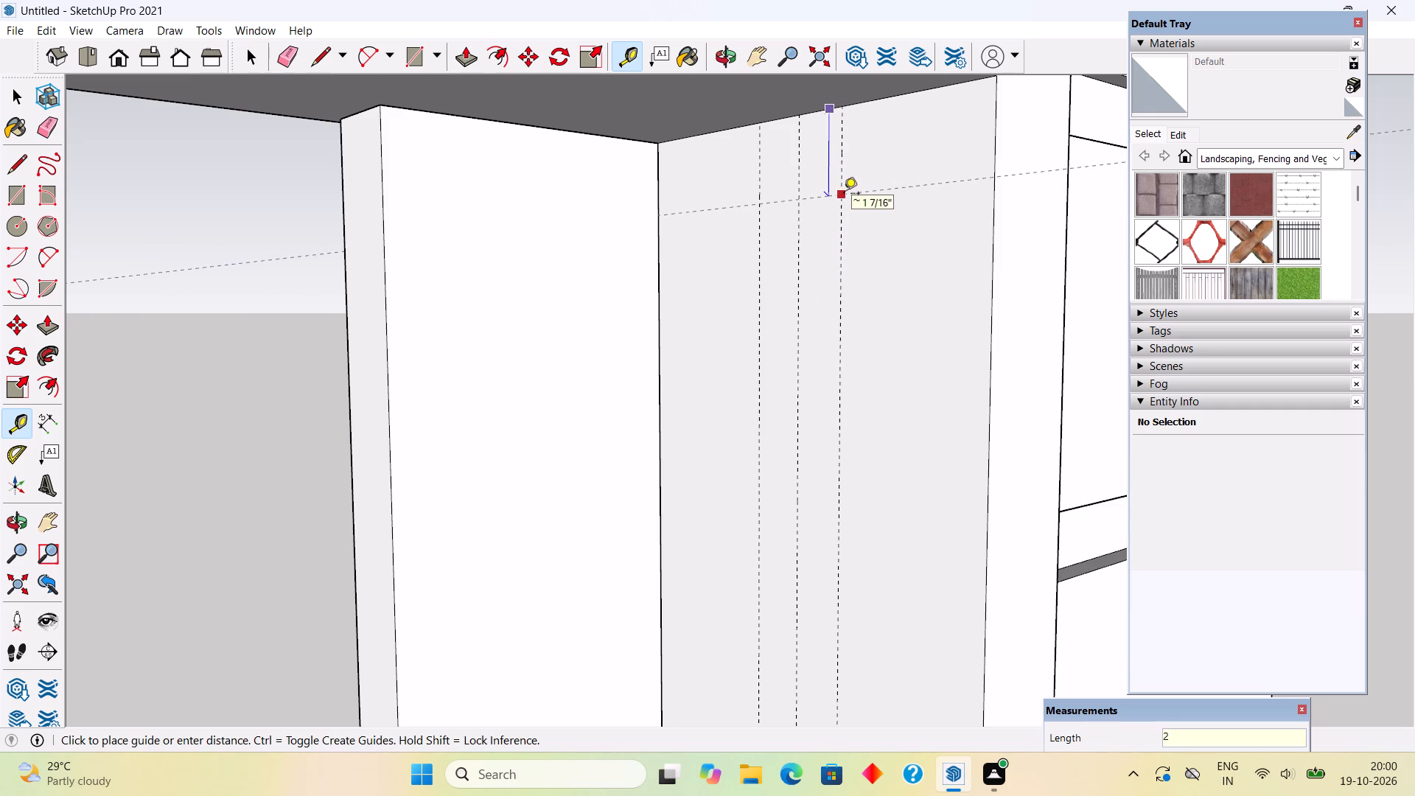
{"action": "key", "text": "shift+quotedbl"}
{"action": "key", "text": "Return"}
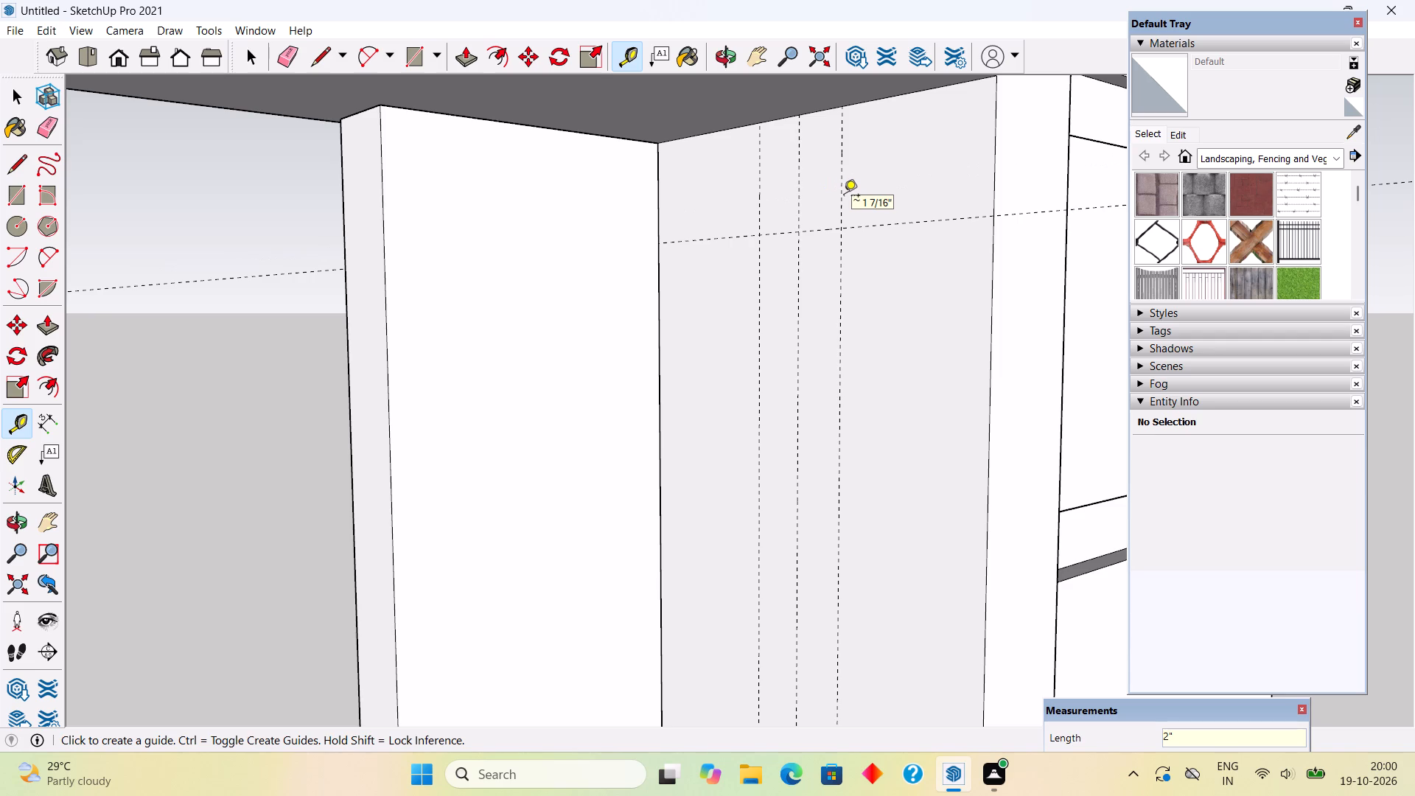
{"action": "left_click", "coordinate": [817, 234]}
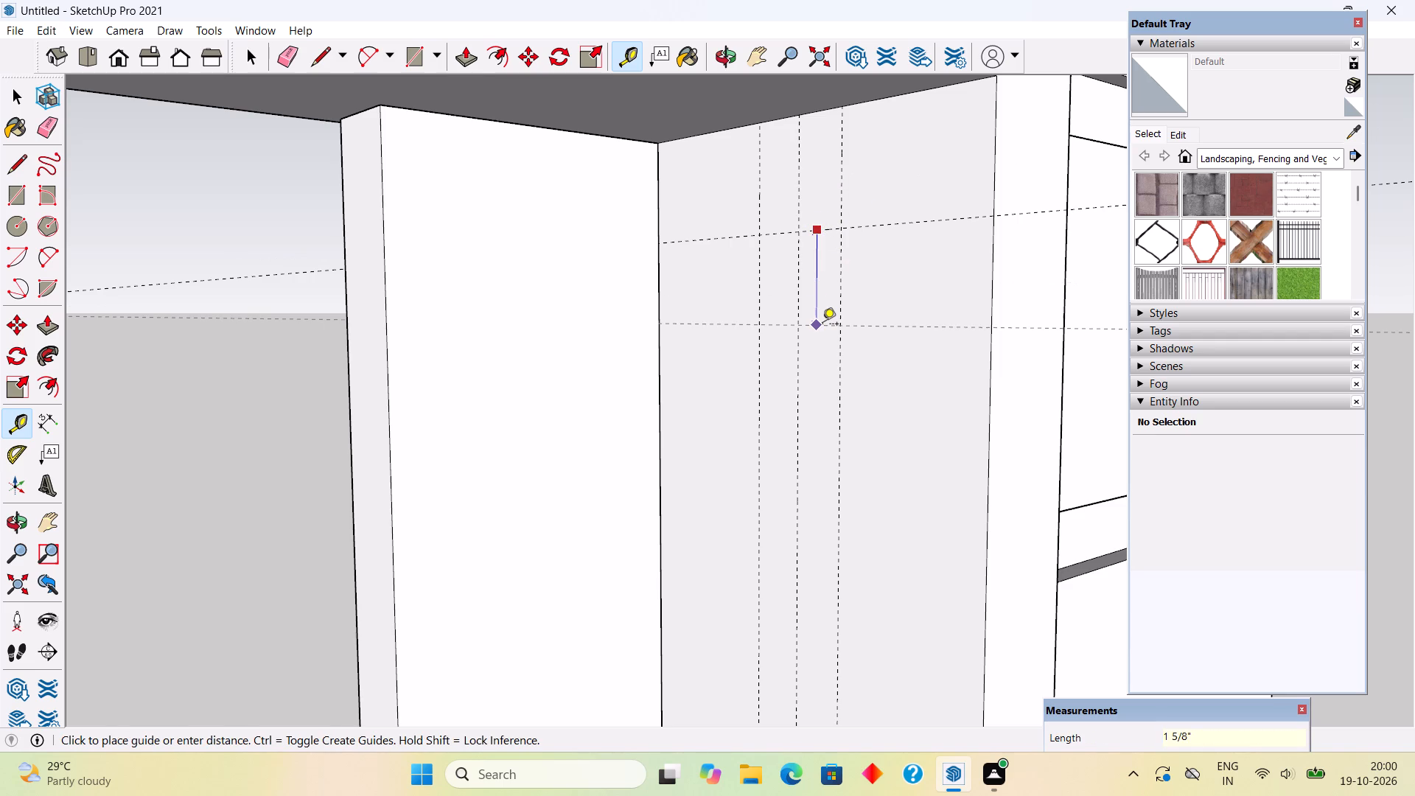
{"action": "type", "text": "2\""}
{"action": "key", "text": "Return"}
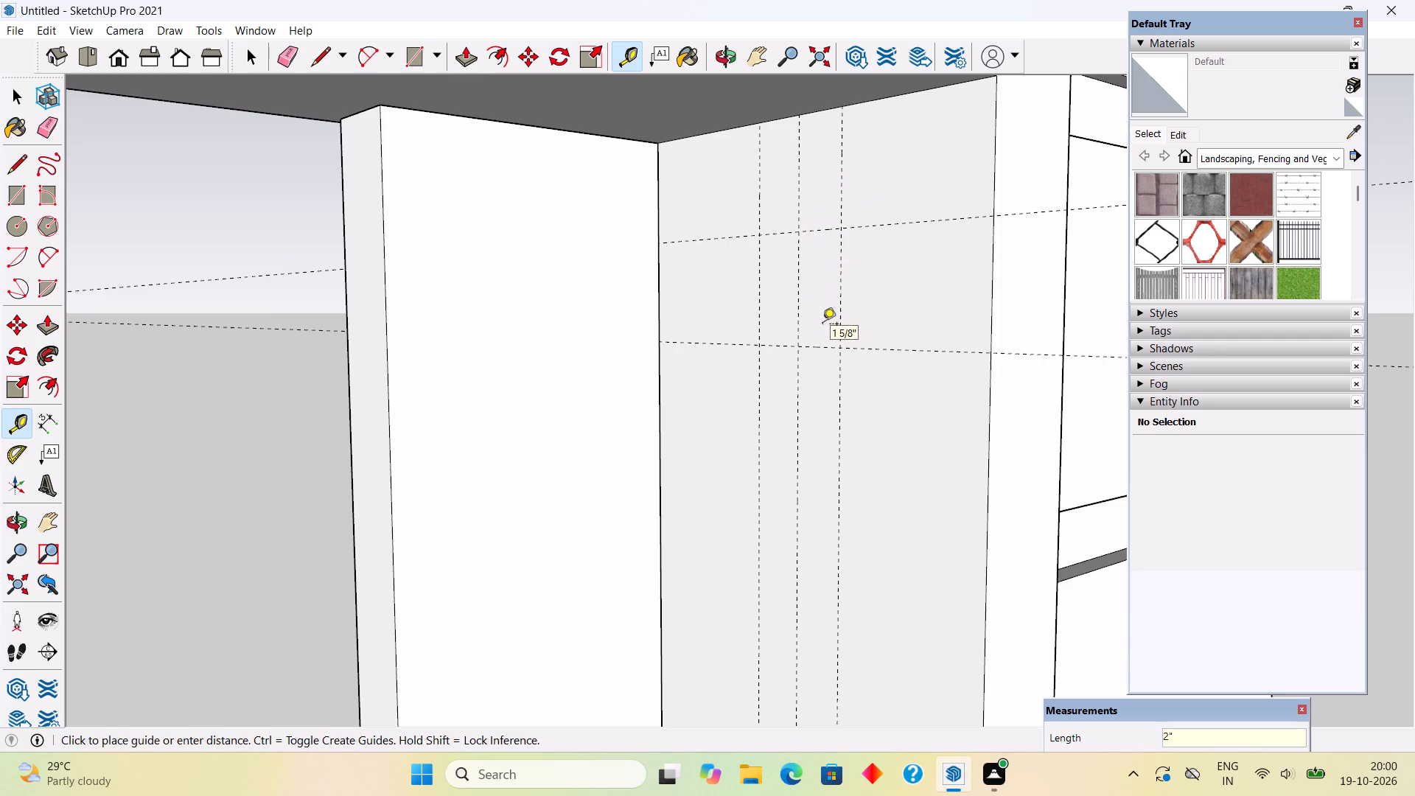
Draw a 2" by 2" rectangle on the inner side face between the outer vertical guides and the two horizontal guides.
{"action": "key", "text": "r"}
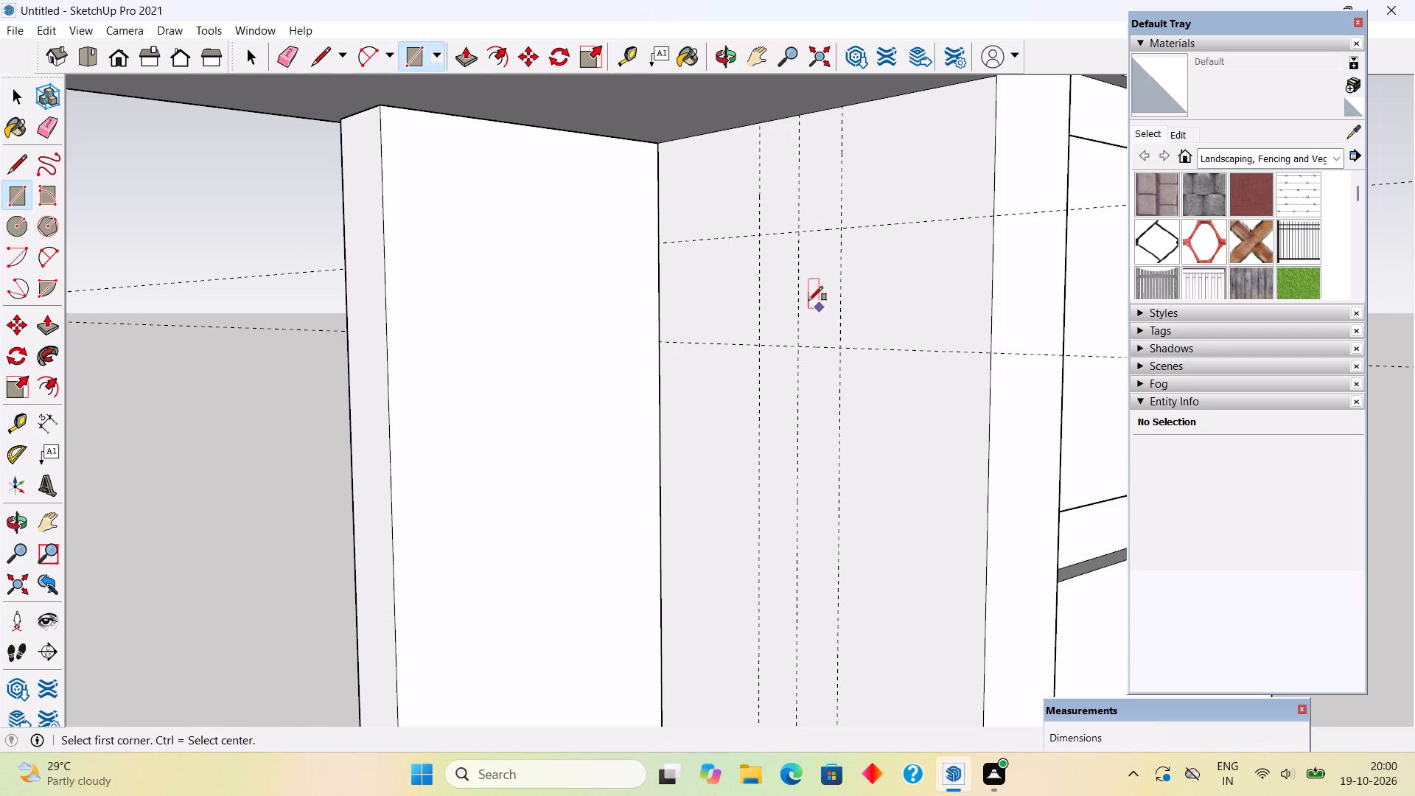
{"action": "left_click", "coordinate": [761, 233]}
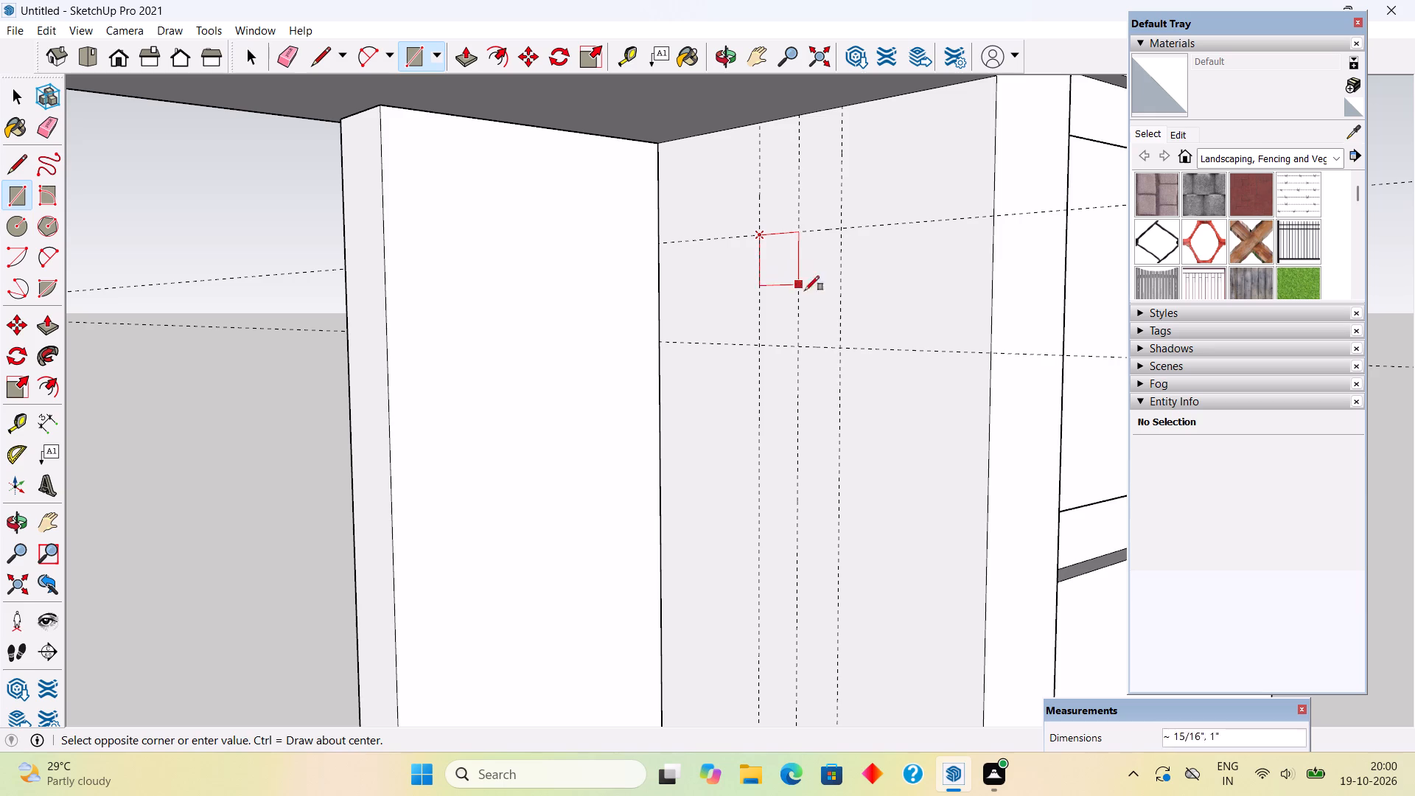
{"action": "left_click", "coordinate": [839, 349]}
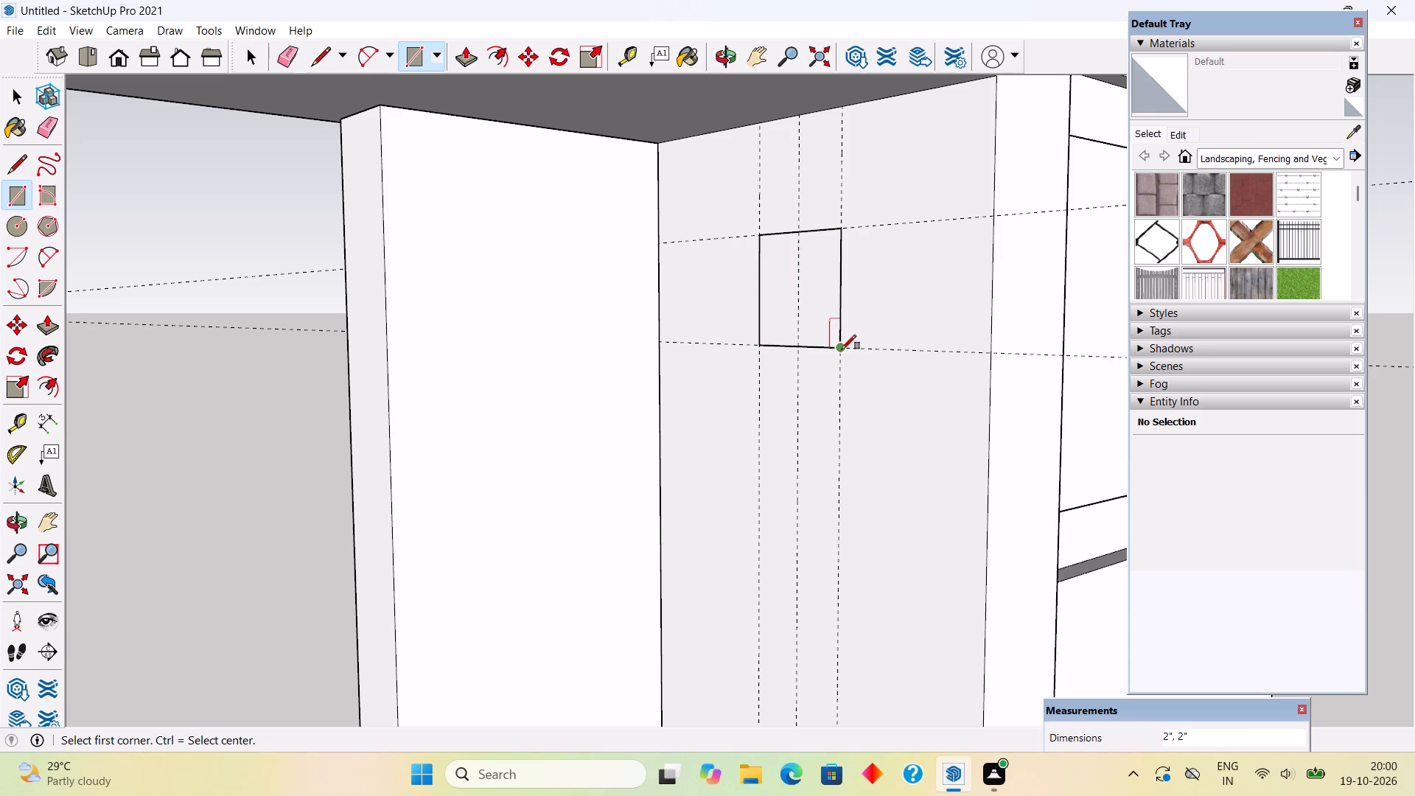
Extrude the 2" square with Push/Pull across the opening to the opposite inner side face, forming a horizontal crossbar.
{"action": "key", "text": "p"}
{"action": "left_click", "coordinate": [831, 322]}
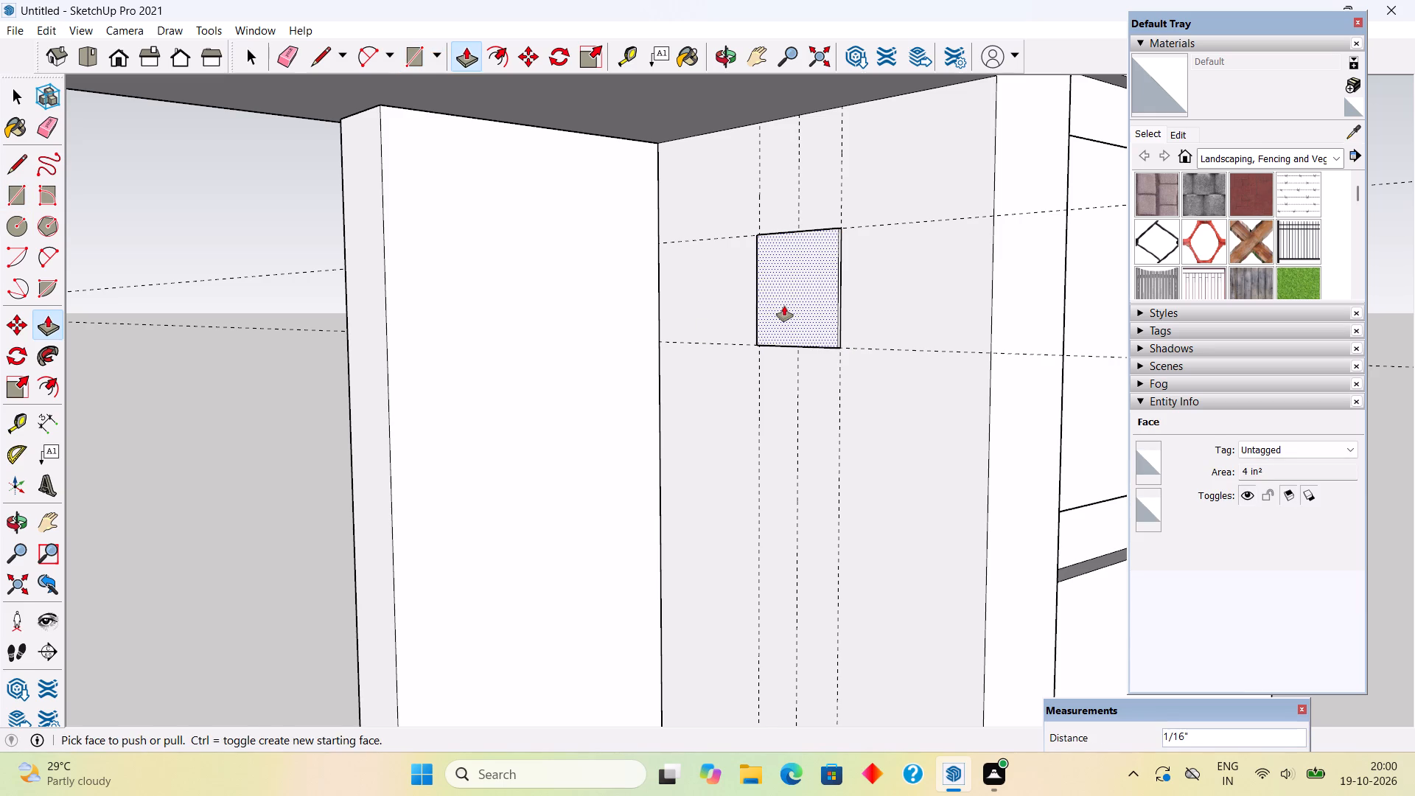
{"action": "left_click", "coordinate": [784, 306]}
{"action": "scroll", "coordinate": [523, 321], "scroll_direction": "down", "scroll_amount": 14}
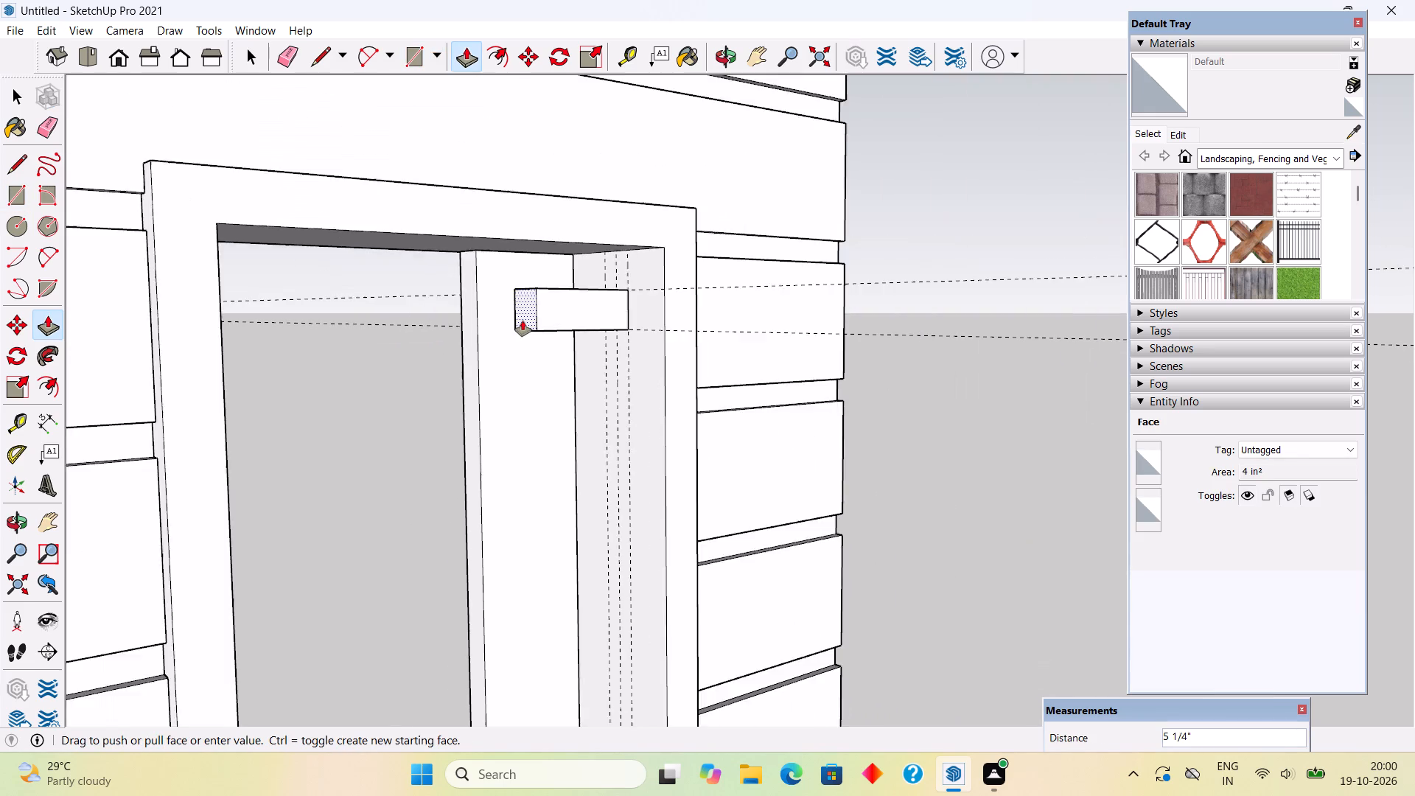
{"action": "scroll", "coordinate": [523, 321], "scroll_direction": "down", "scroll_amount": 3}
{"action": "left_click", "coordinate": [339, 391]}
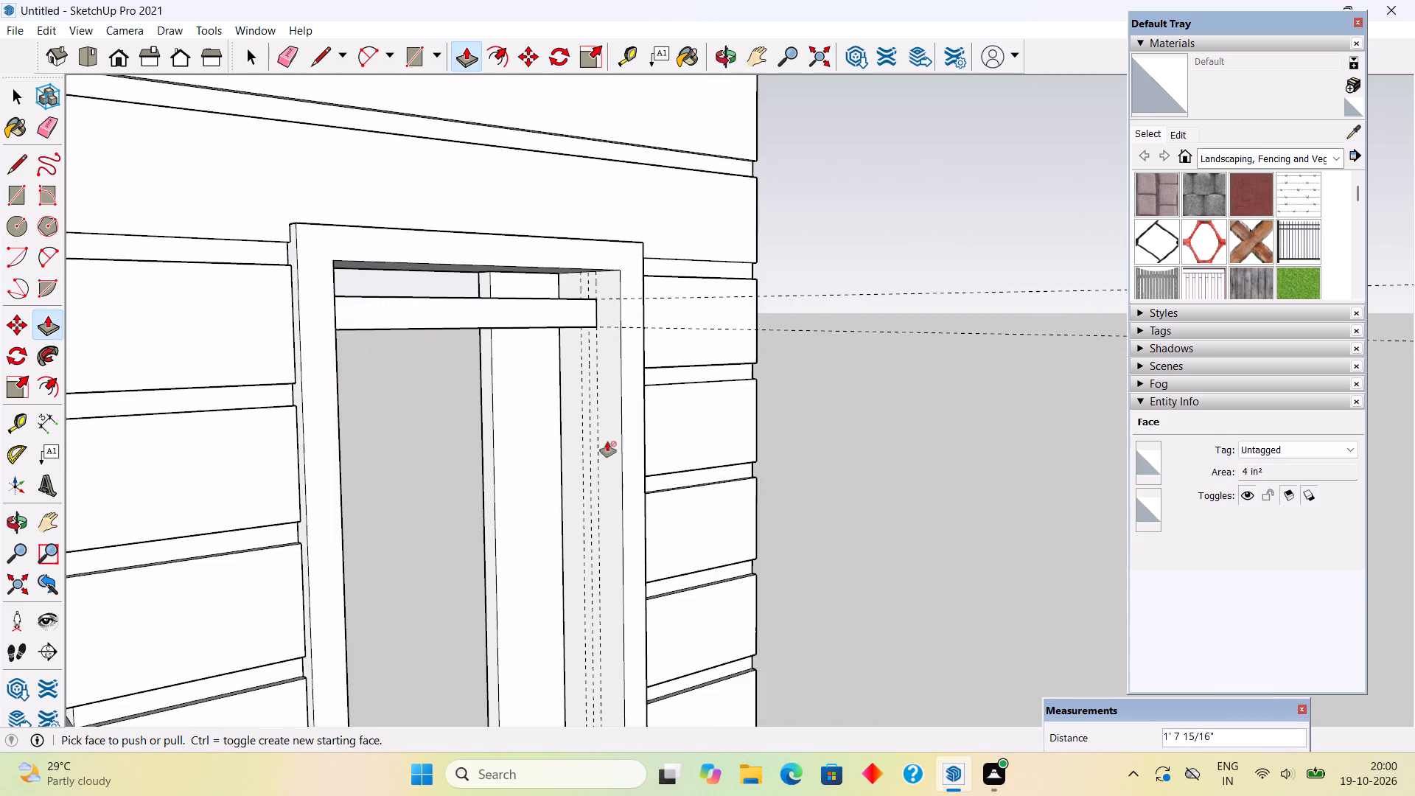
Push the underside of the crossbar upward by 1" to thin it.
{"action": "middle_click_drag", "start_coordinate": [598, 437], "coordinate": [458, 274]}
{"action": "scroll", "coordinate": [644, 313], "scroll_direction": "up", "scroll_amount": 5}
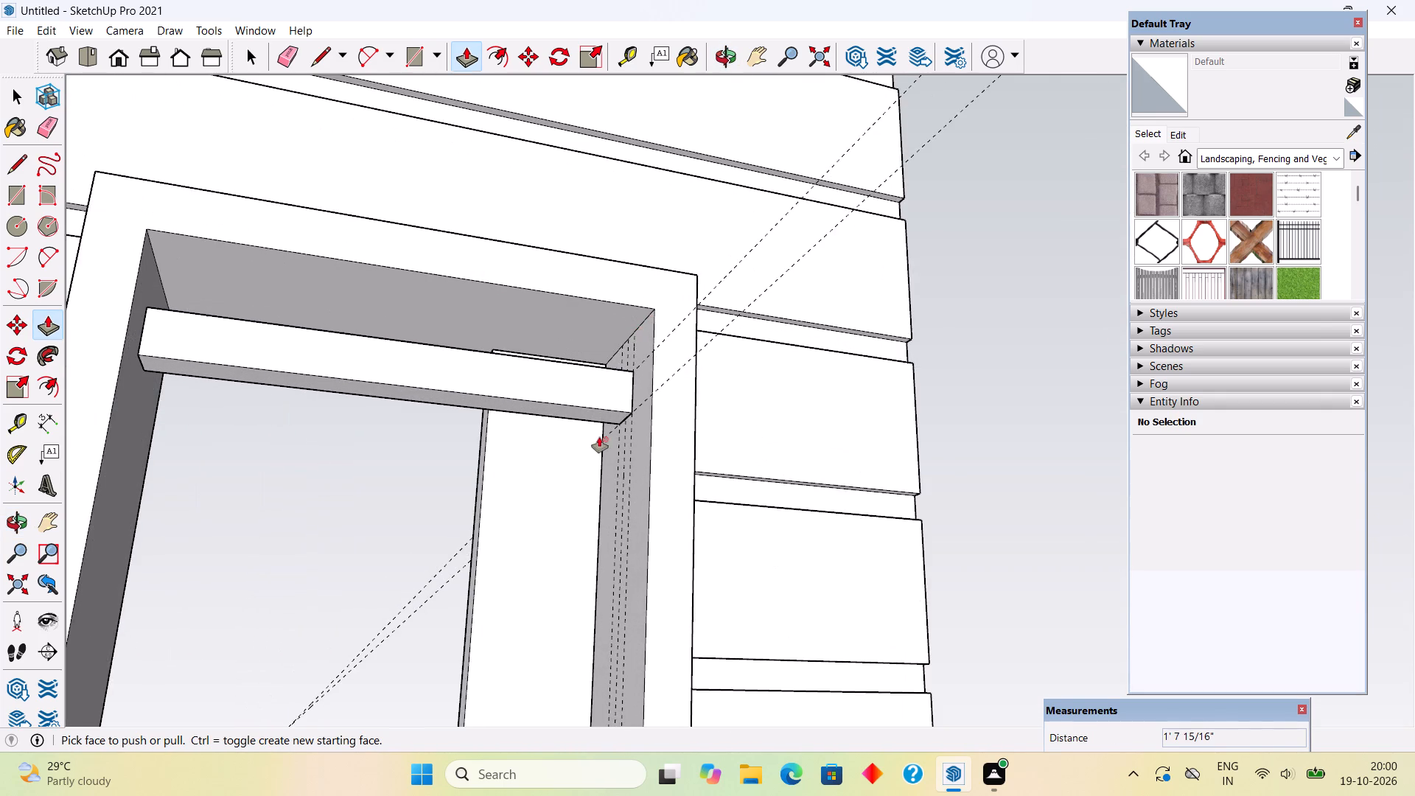
{"action": "scroll", "coordinate": [599, 436], "scroll_direction": "up", "scroll_amount": 4}
{"action": "left_click", "coordinate": [623, 401]}
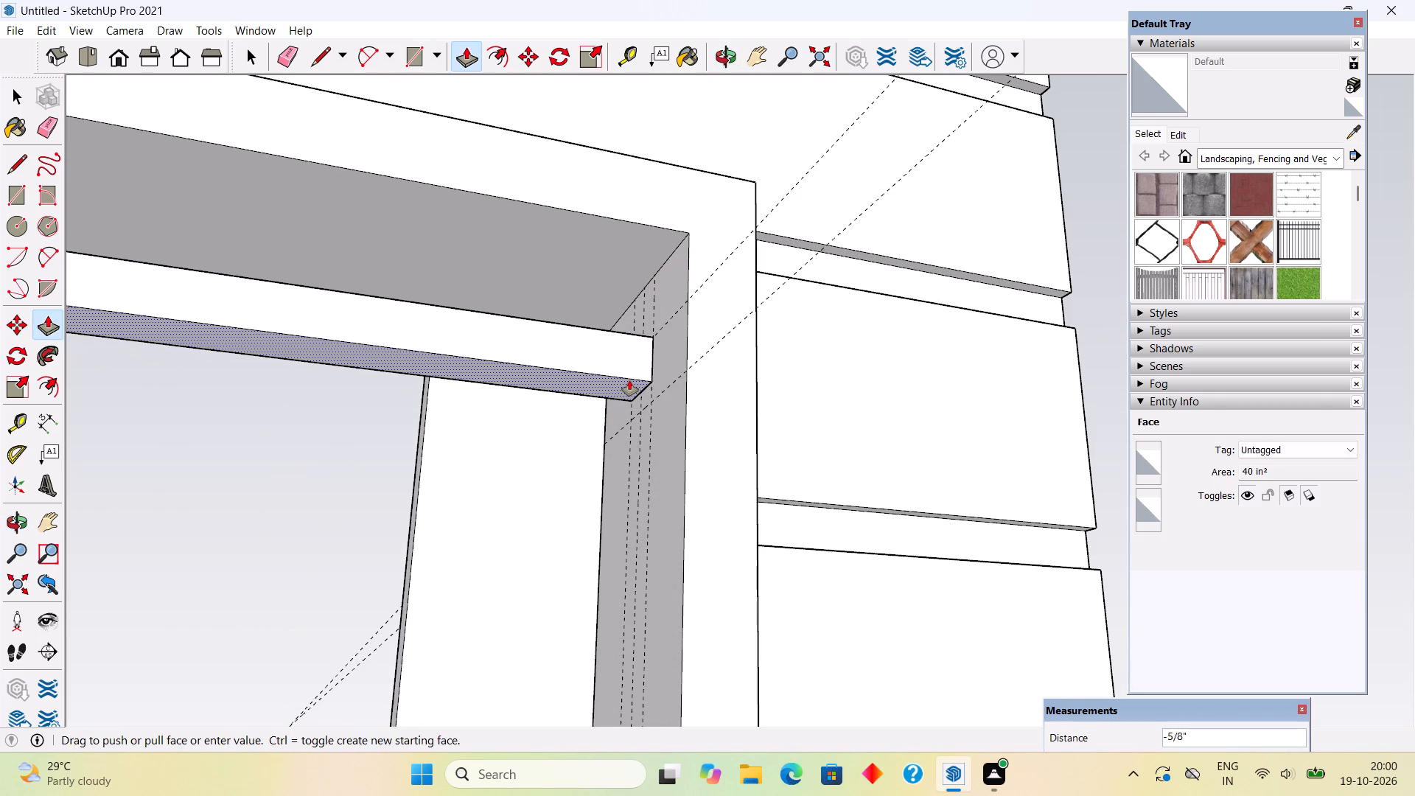
{"action": "key", "text": "1"}
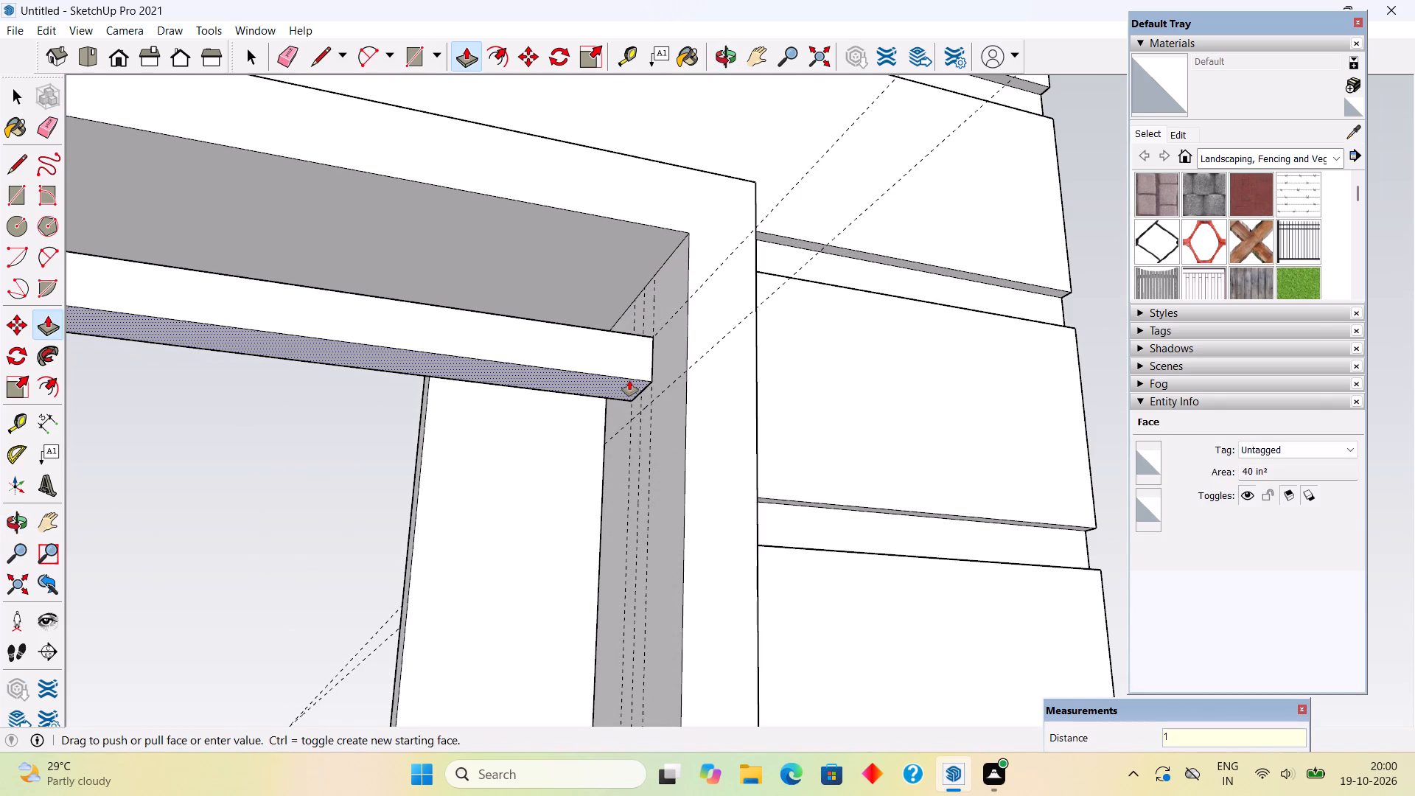
{"action": "key", "text": "shift+quotedbl"}
{"action": "key", "text": "Return"}
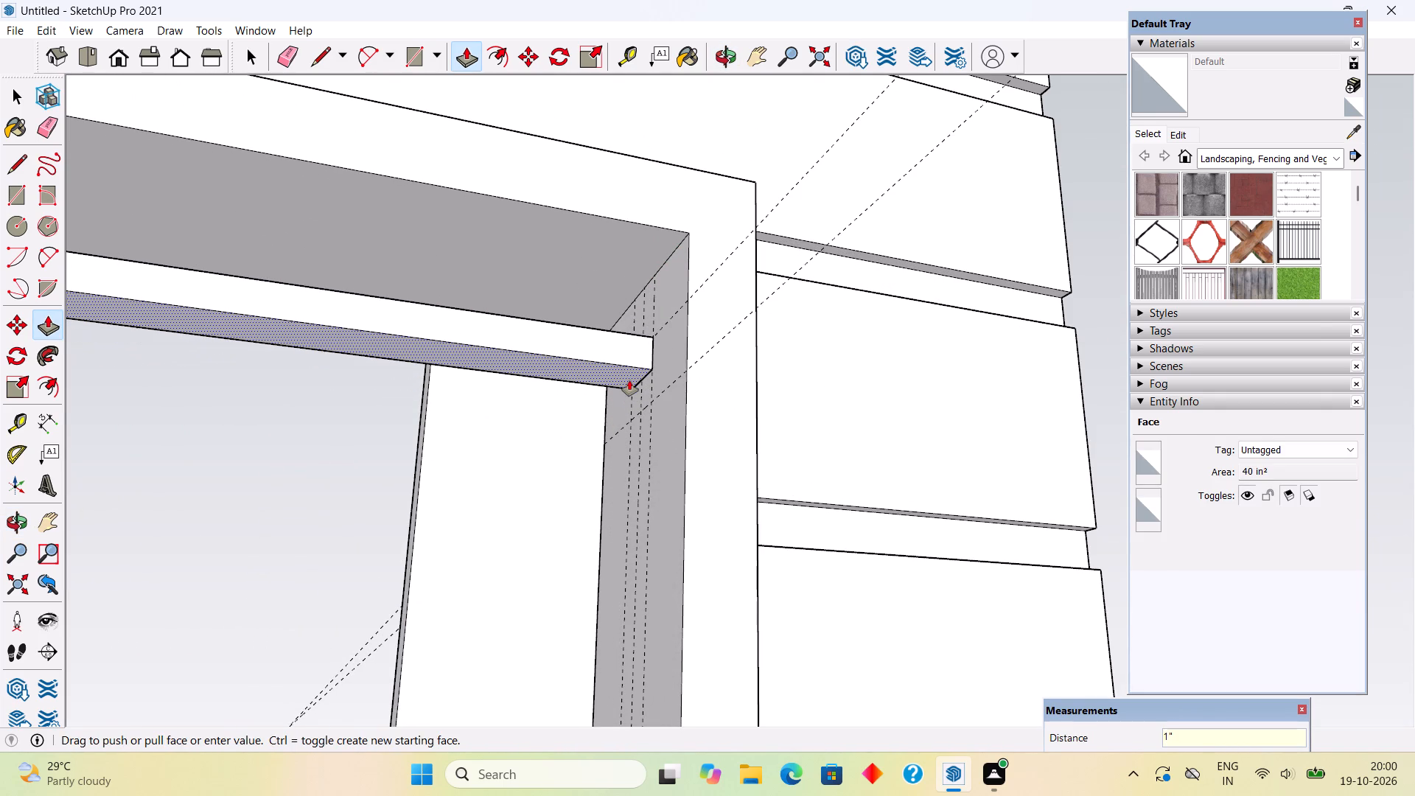
Pull the underside of the crossbar downward by 0.6".
{"action": "scroll", "coordinate": [629, 381], "scroll_direction": "down", "scroll_amount": 13}
{"action": "middle_click_drag", "start_coordinate": [624, 334], "coordinate": [534, 475]}
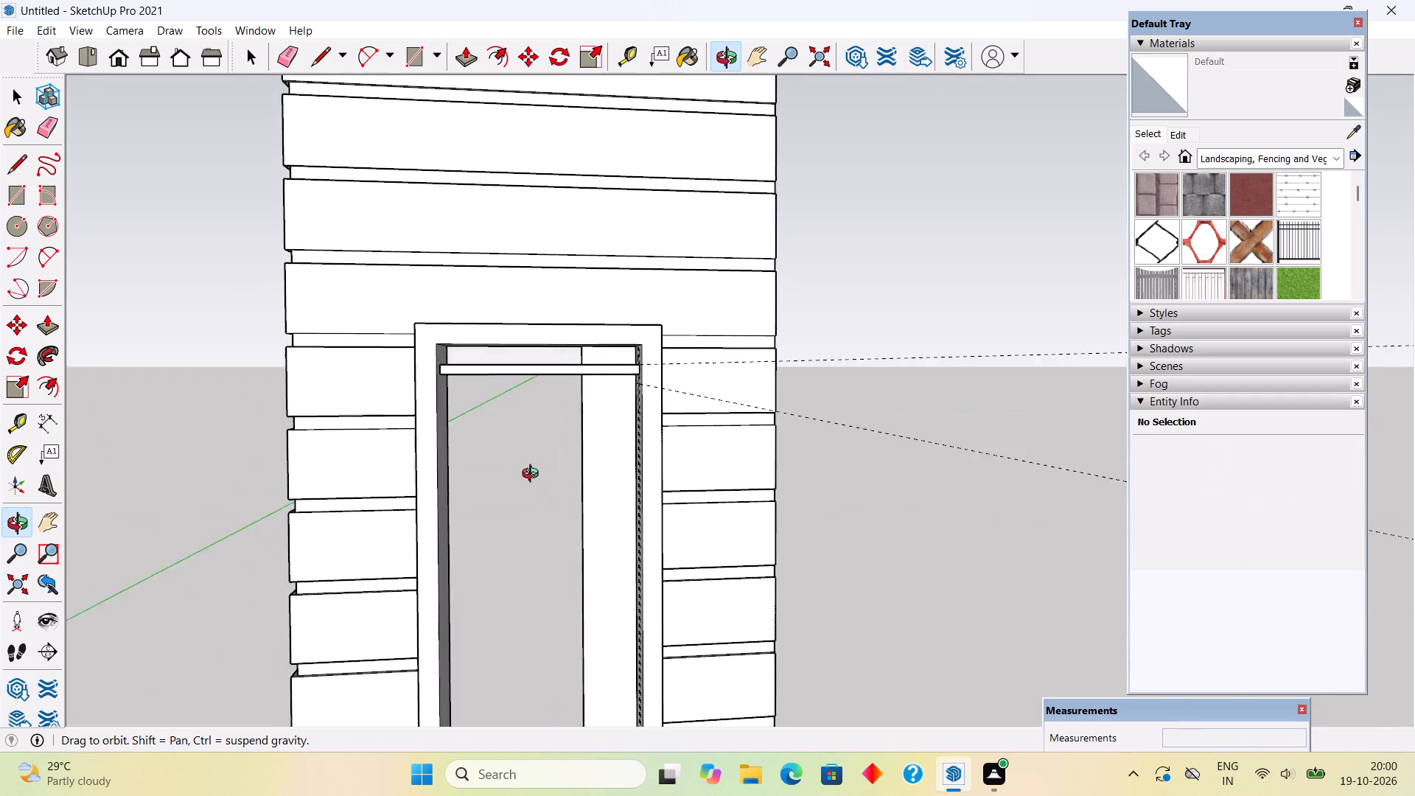
{"action": "middle_click_drag", "start_coordinate": [534, 475], "coordinate": [541, 506]}
{"action": "key", "text": "space"}
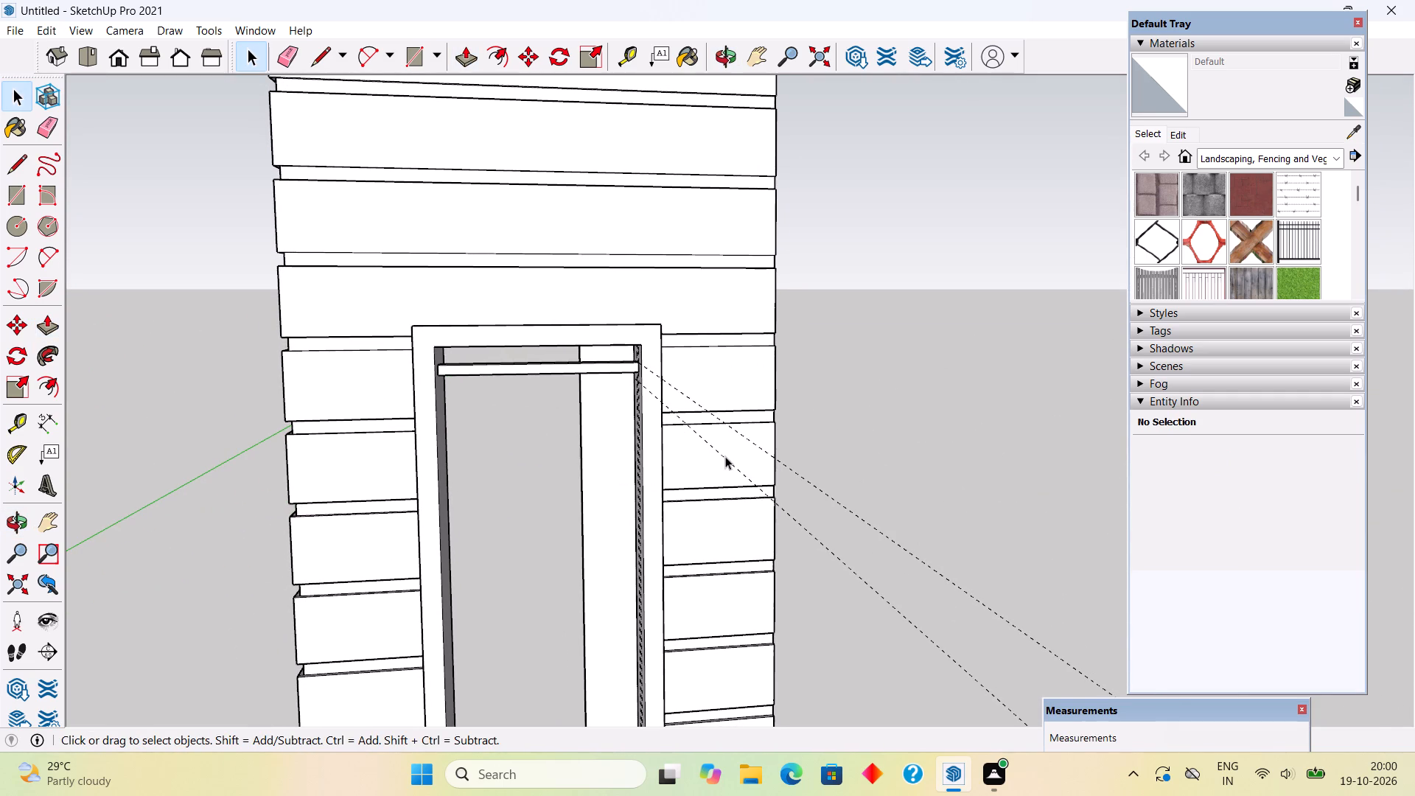
{"action": "scroll", "coordinate": [734, 342], "scroll_direction": "down", "scroll_amount": 4}
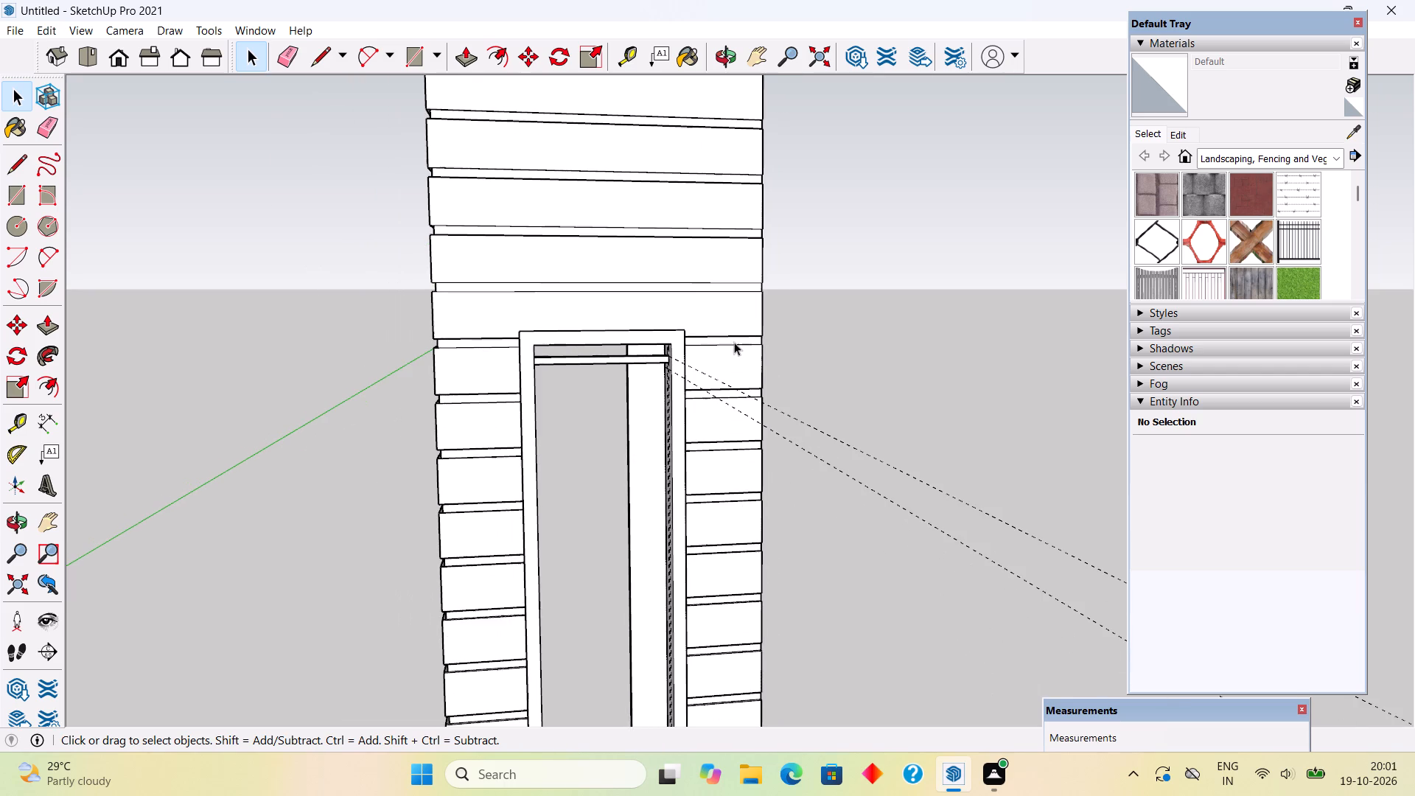
{"action": "scroll", "coordinate": [734, 342], "scroll_direction": "down", "scroll_amount": 5}
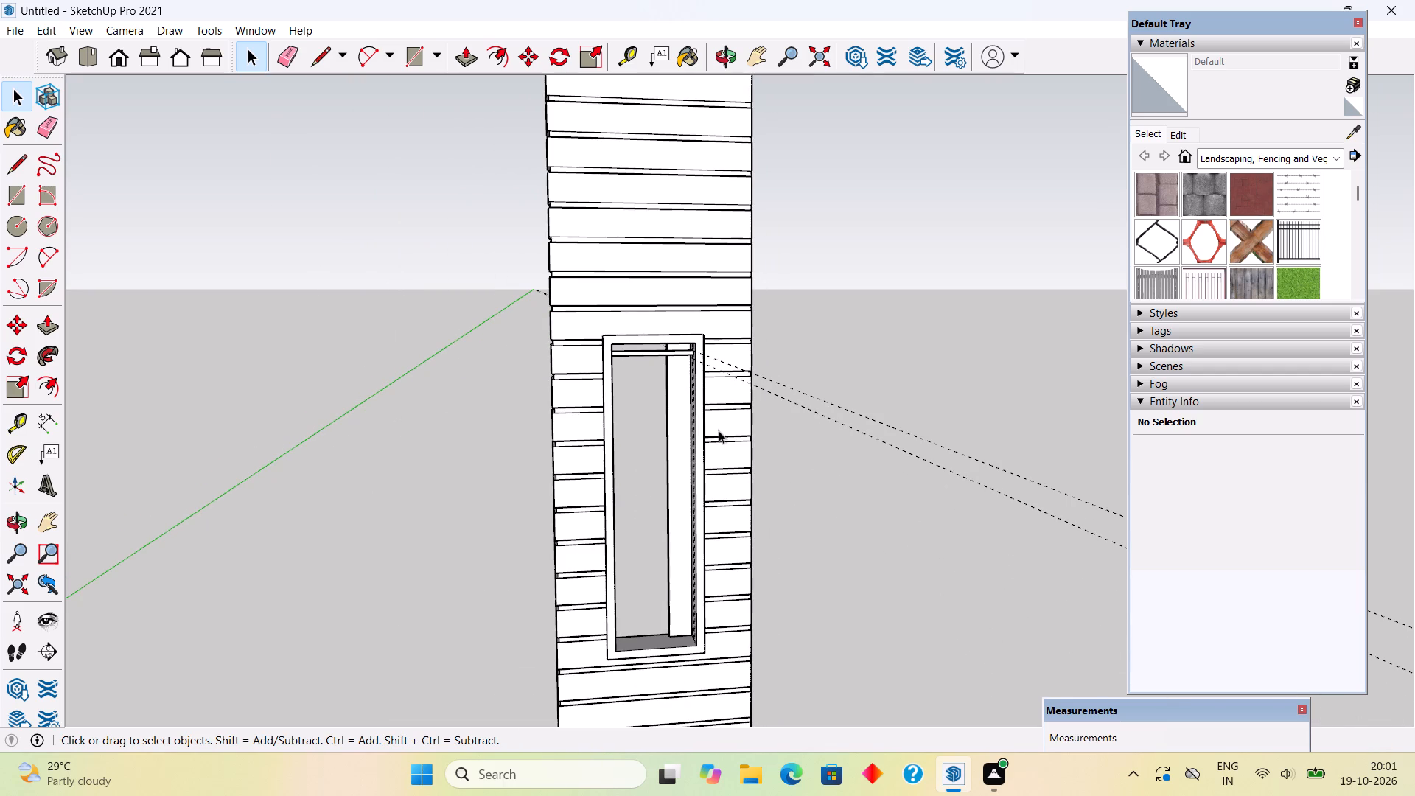
{"action": "middle_click_drag", "start_coordinate": [718, 356], "coordinate": [713, 259]}
{"action": "middle_click_drag", "start_coordinate": [719, 288], "coordinate": [741, 355]}
{"action": "scroll", "coordinate": [639, 369], "scroll_direction": "up", "scroll_amount": 6}
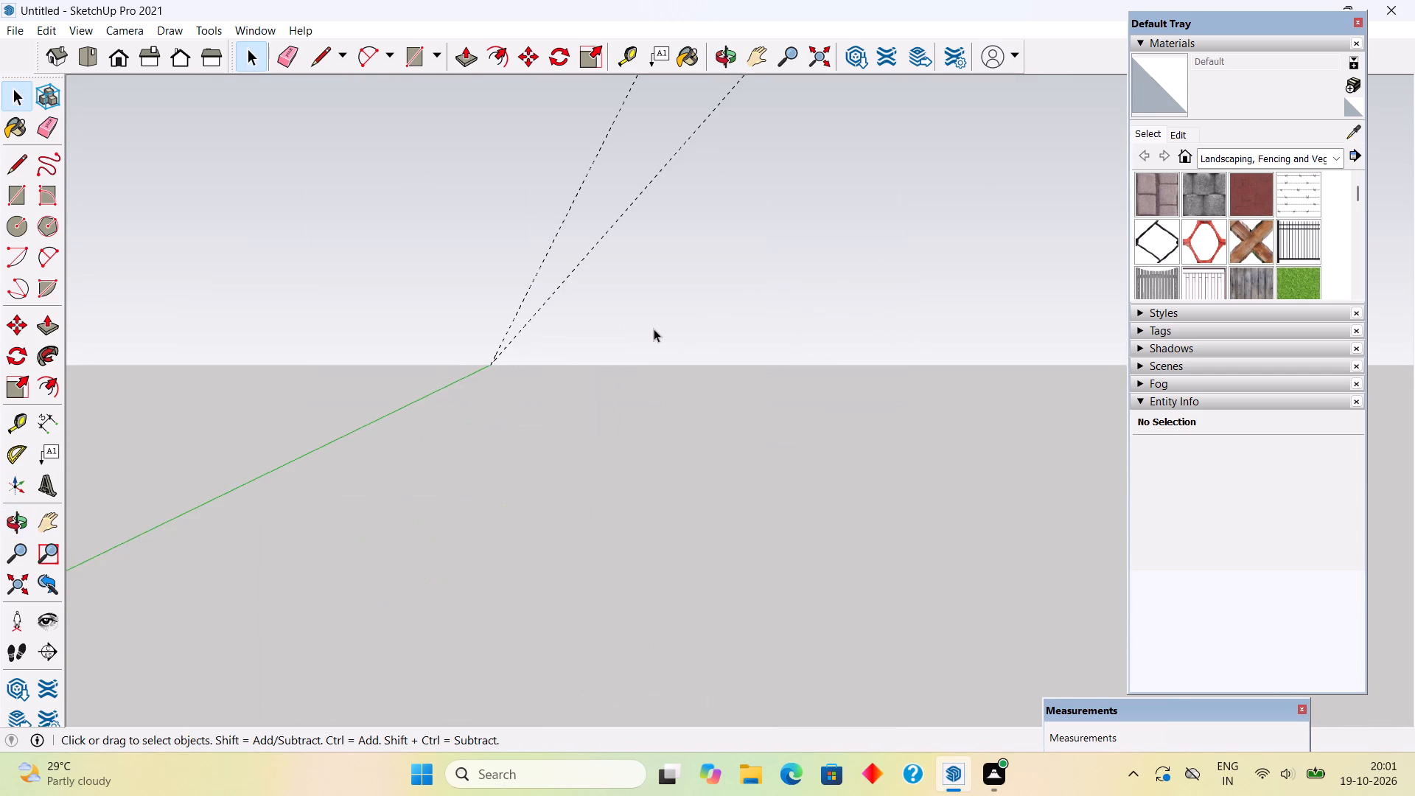
{"action": "scroll", "coordinate": [656, 329], "scroll_direction": "down", "scroll_amount": 4}
{"action": "middle_click_drag", "start_coordinate": [700, 289], "coordinate": [769, 210]}
{"action": "scroll", "coordinate": [733, 329], "scroll_direction": "up", "scroll_amount": 6}
{"action": "scroll", "coordinate": [786, 289], "scroll_direction": "up", "scroll_amount": 4}
{"action": "left_click", "coordinate": [790, 247]}
{"action": "key", "text": "p"}
{"action": "left_click", "coordinate": [790, 247]}
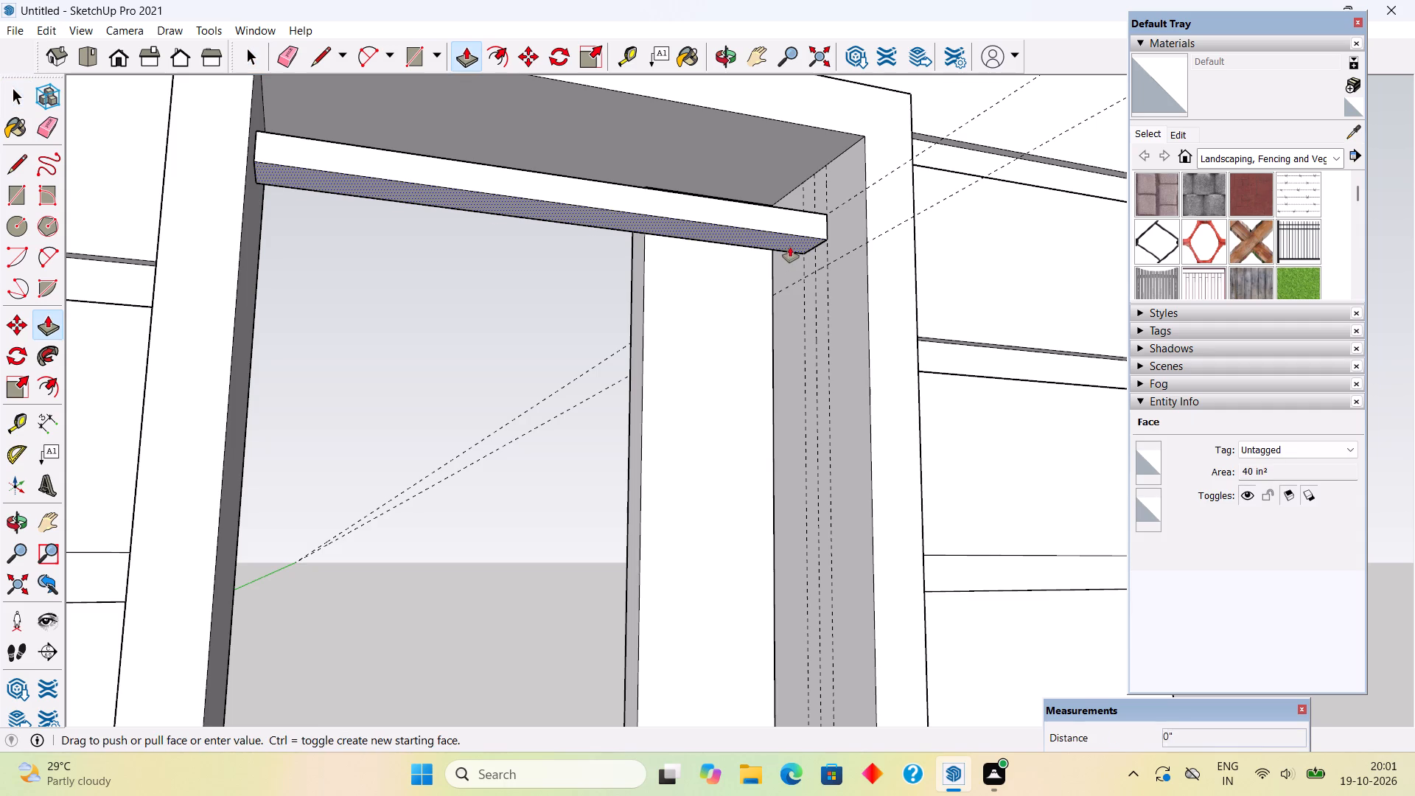
{"action": "type", "text": ".5"}
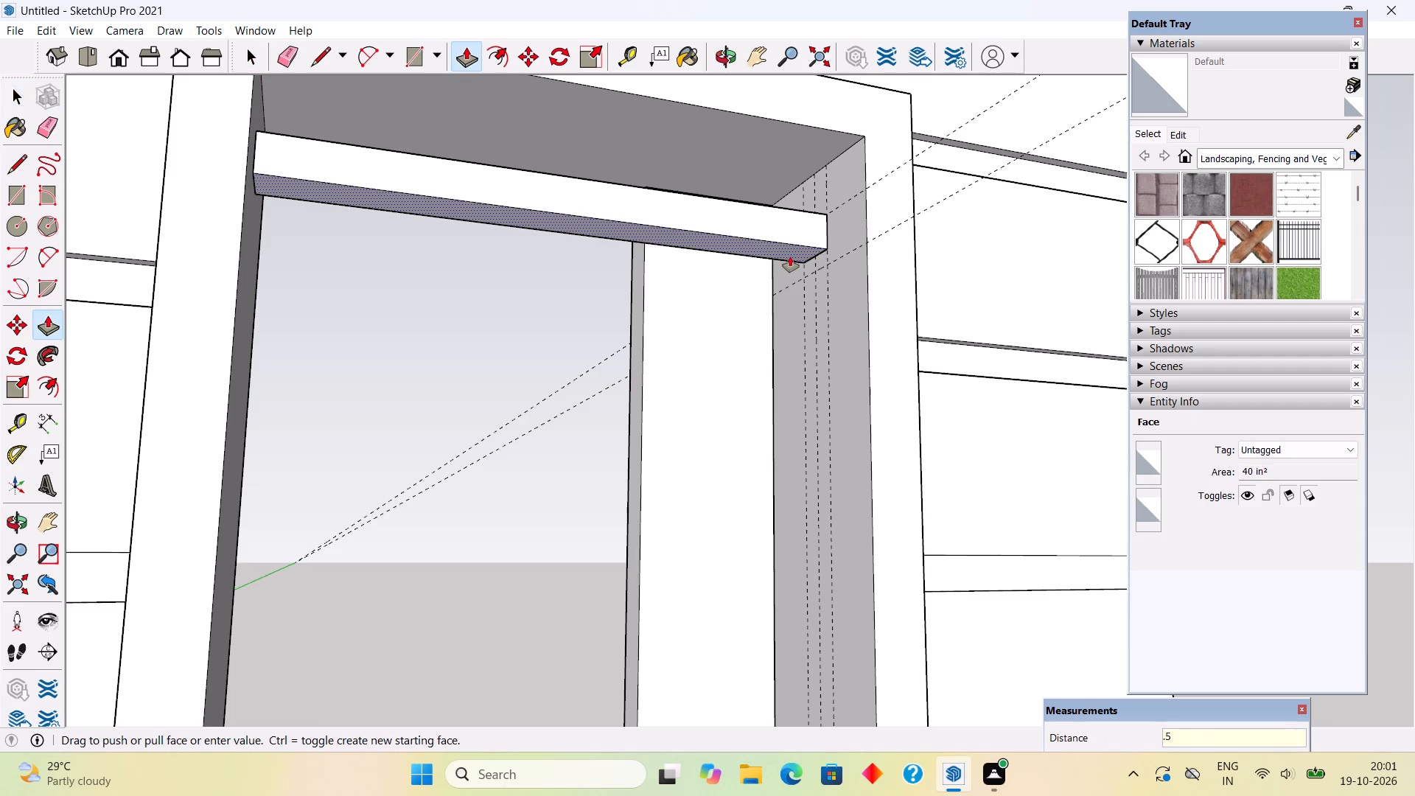
{"action": "key", "text": "BackSpace"}
{"action": "type", "text": "6\""}
{"action": "key", "text": "Return"}
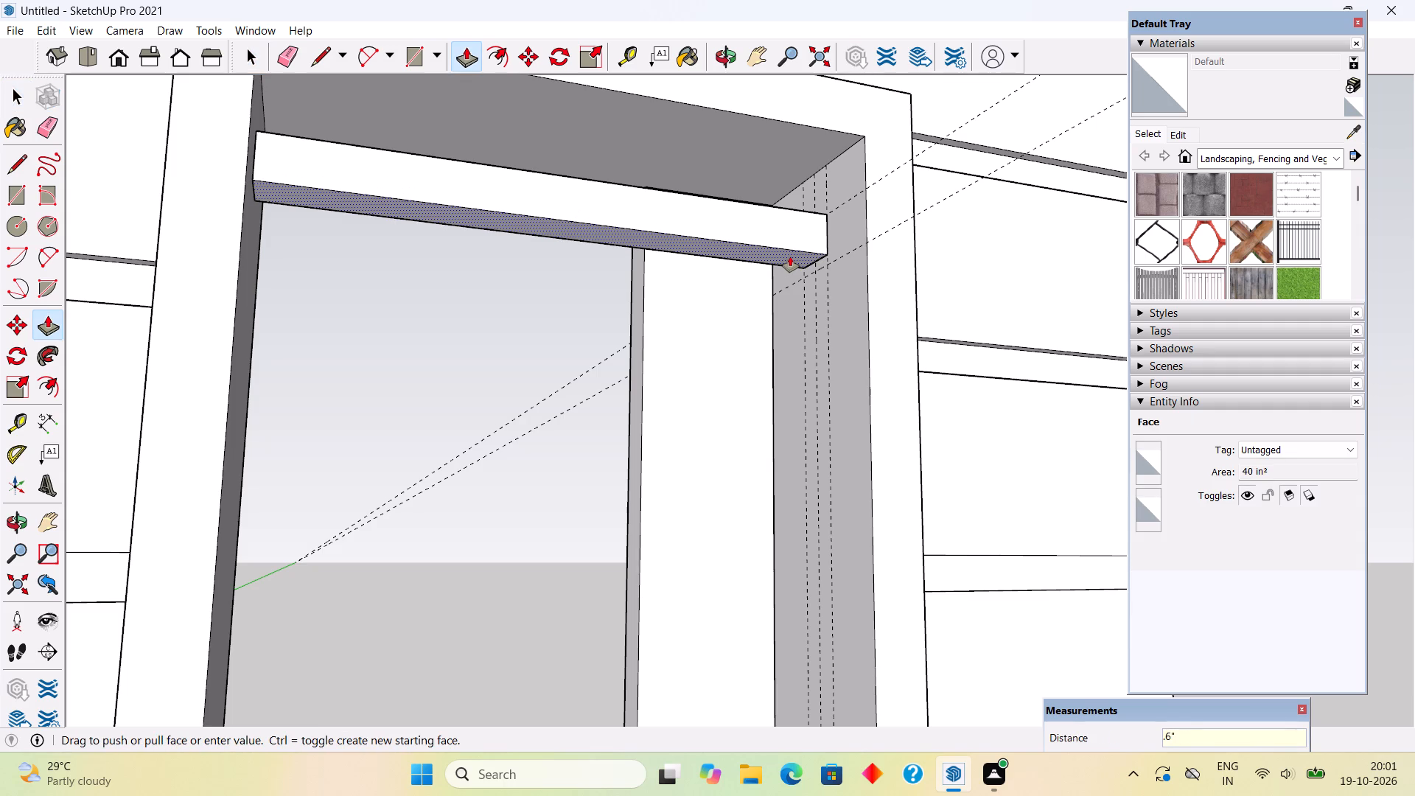
{"action": "key", "text": "space"}
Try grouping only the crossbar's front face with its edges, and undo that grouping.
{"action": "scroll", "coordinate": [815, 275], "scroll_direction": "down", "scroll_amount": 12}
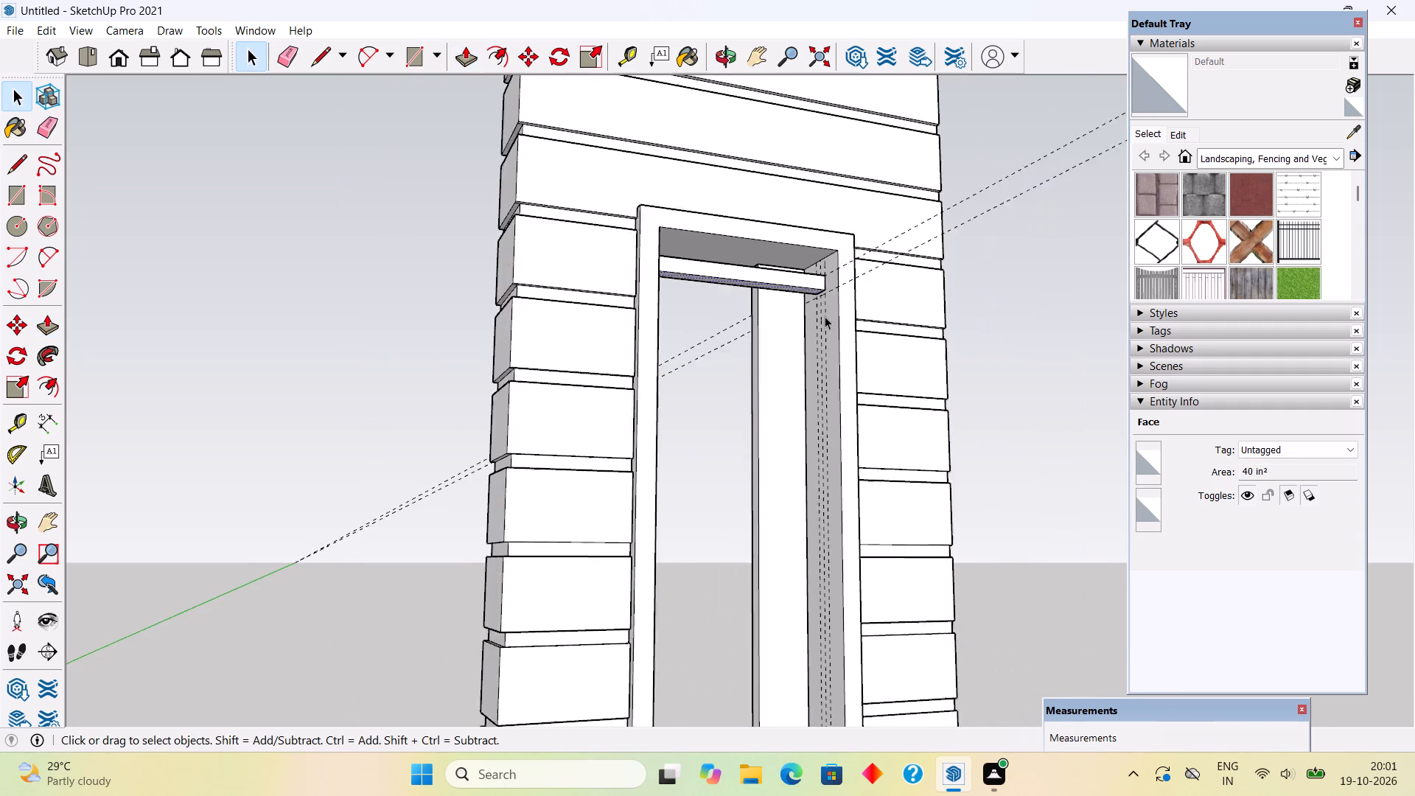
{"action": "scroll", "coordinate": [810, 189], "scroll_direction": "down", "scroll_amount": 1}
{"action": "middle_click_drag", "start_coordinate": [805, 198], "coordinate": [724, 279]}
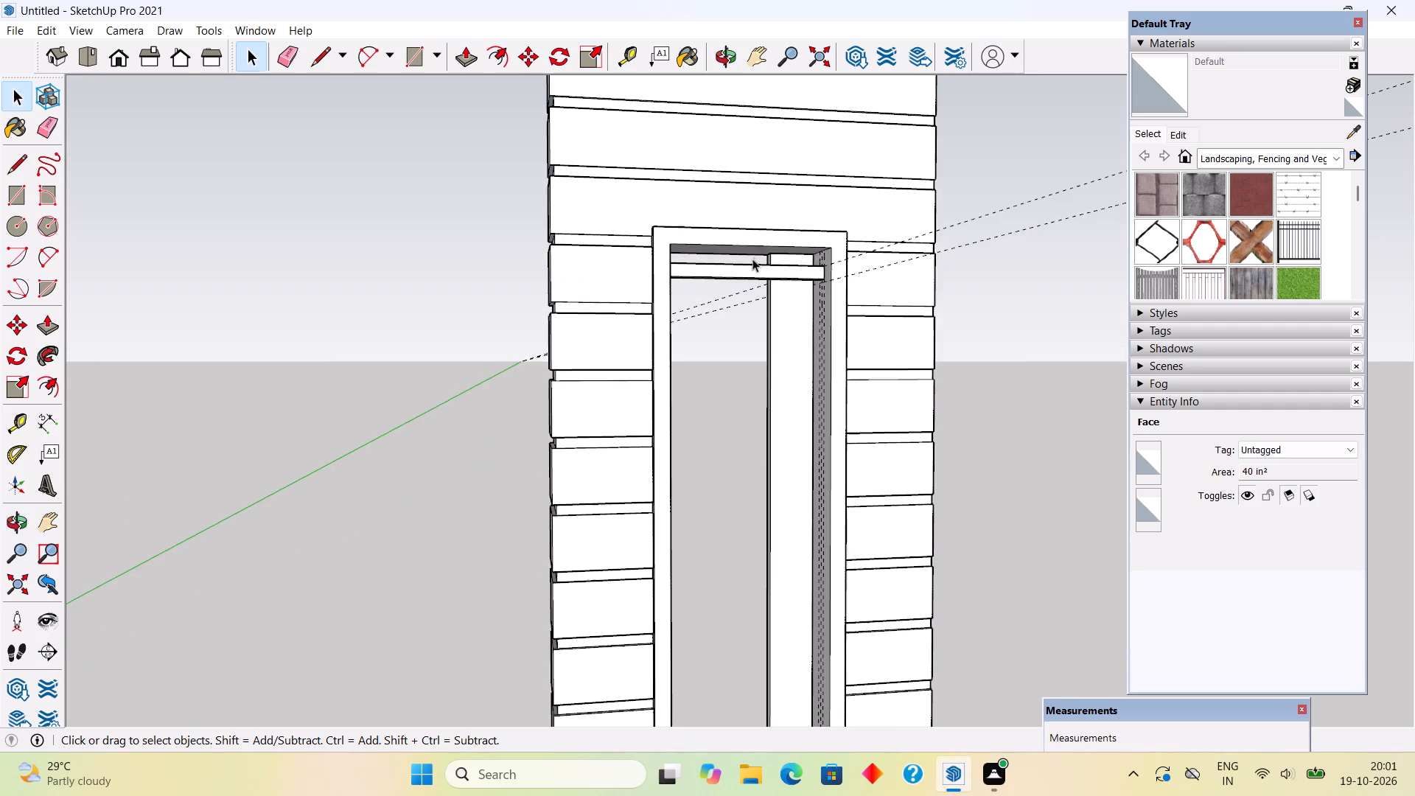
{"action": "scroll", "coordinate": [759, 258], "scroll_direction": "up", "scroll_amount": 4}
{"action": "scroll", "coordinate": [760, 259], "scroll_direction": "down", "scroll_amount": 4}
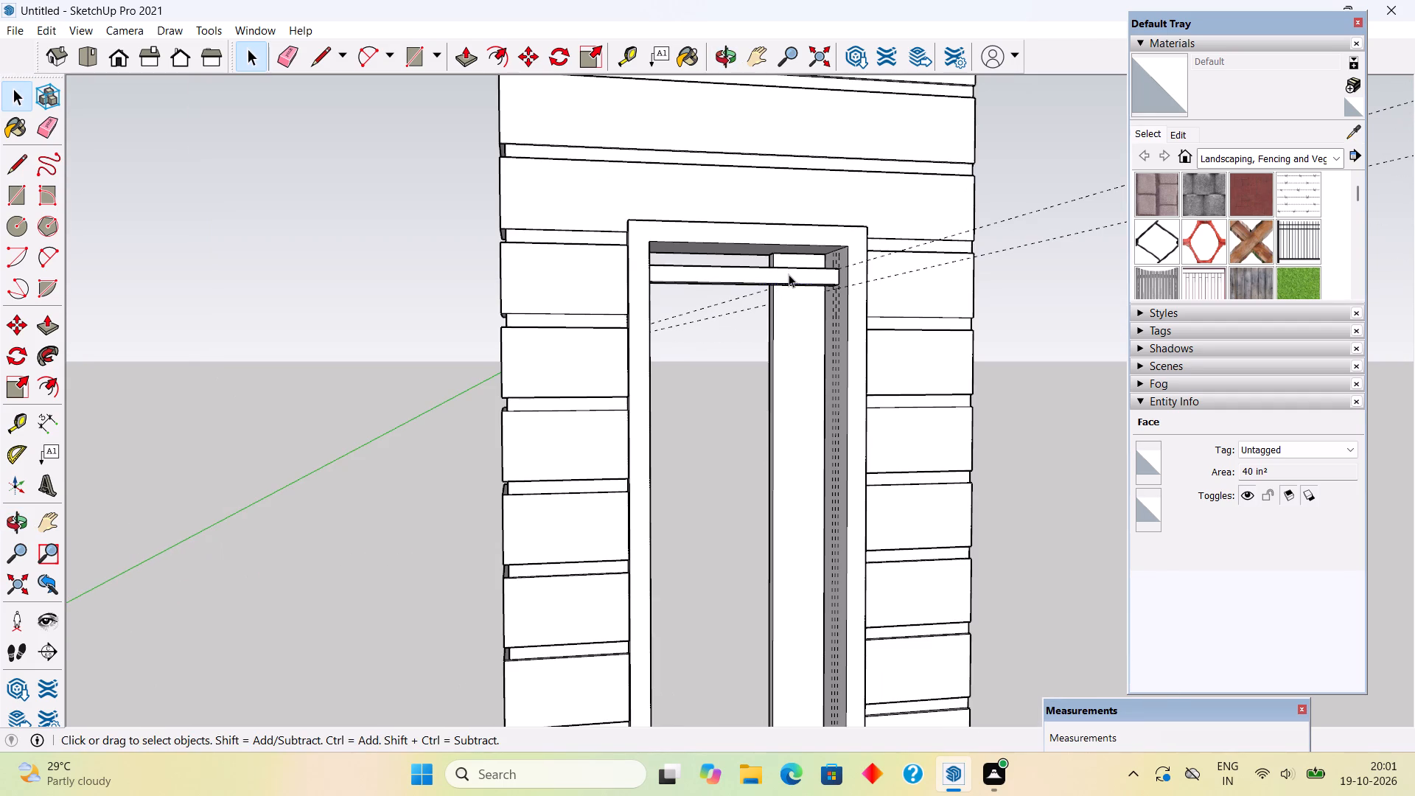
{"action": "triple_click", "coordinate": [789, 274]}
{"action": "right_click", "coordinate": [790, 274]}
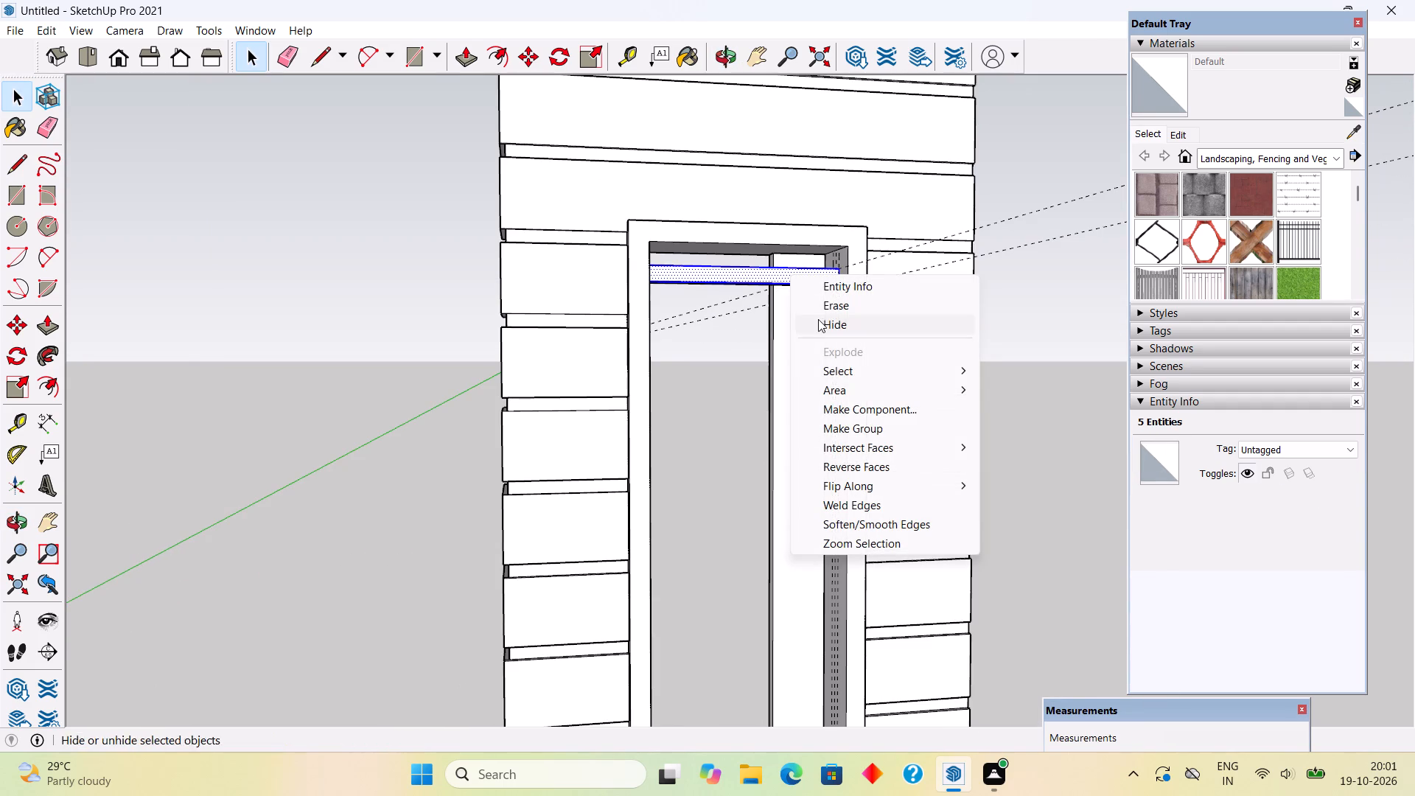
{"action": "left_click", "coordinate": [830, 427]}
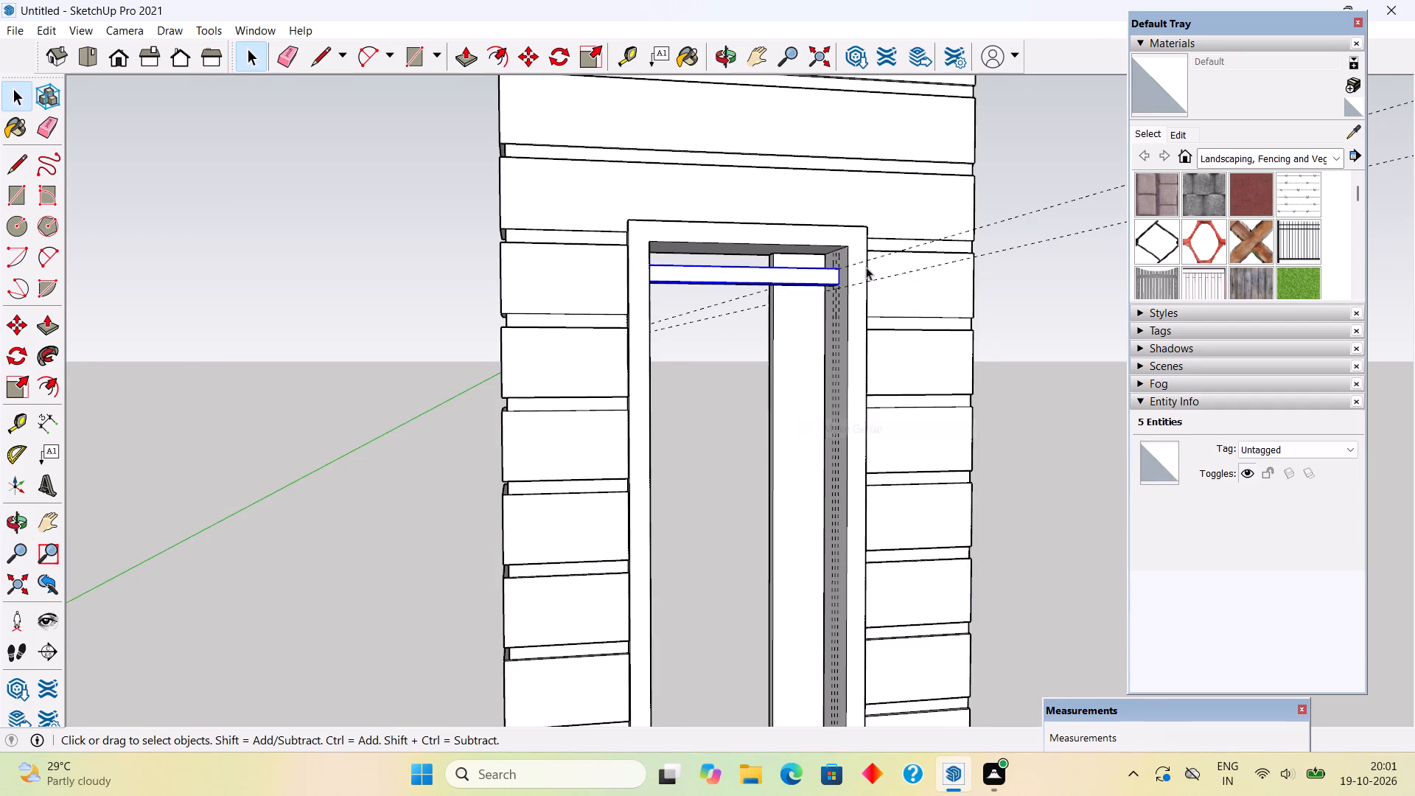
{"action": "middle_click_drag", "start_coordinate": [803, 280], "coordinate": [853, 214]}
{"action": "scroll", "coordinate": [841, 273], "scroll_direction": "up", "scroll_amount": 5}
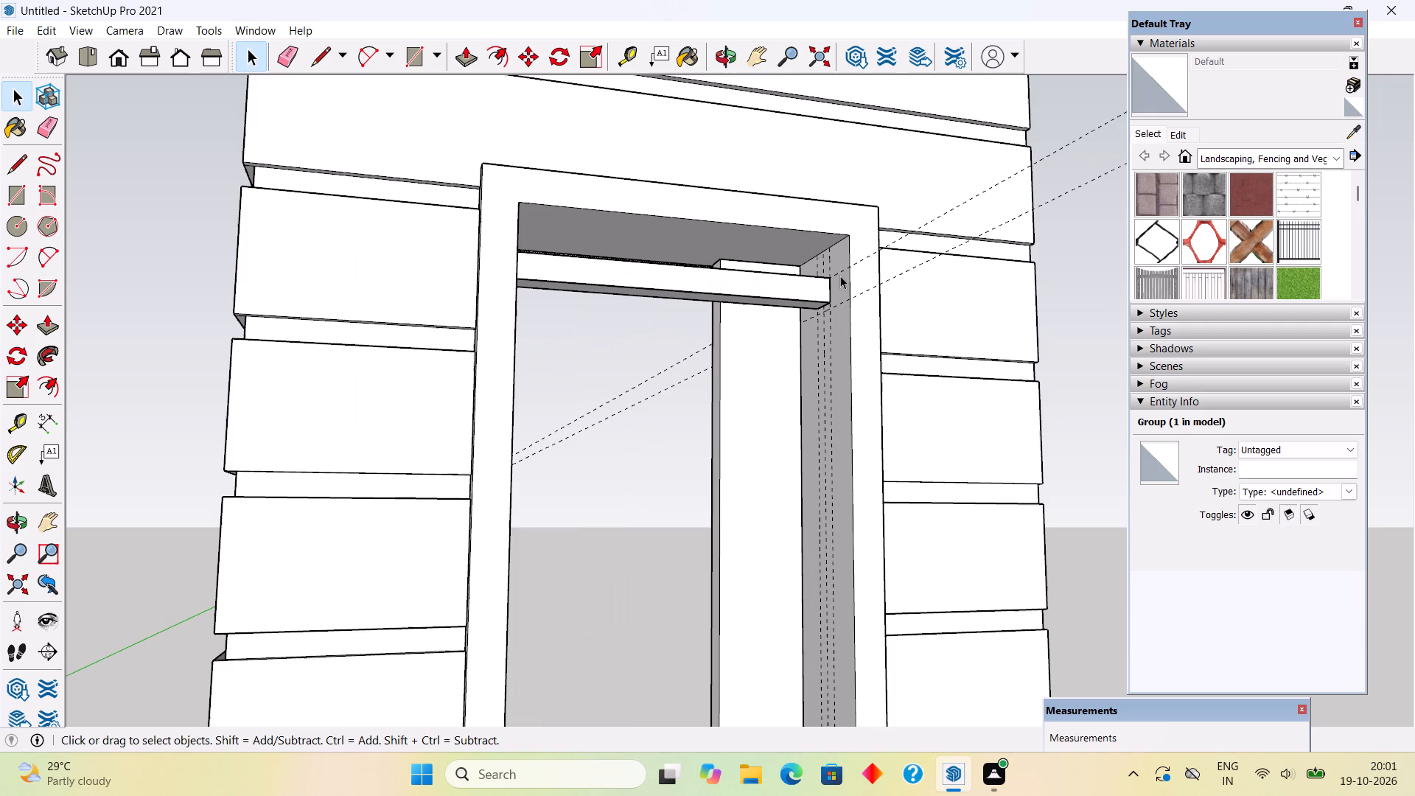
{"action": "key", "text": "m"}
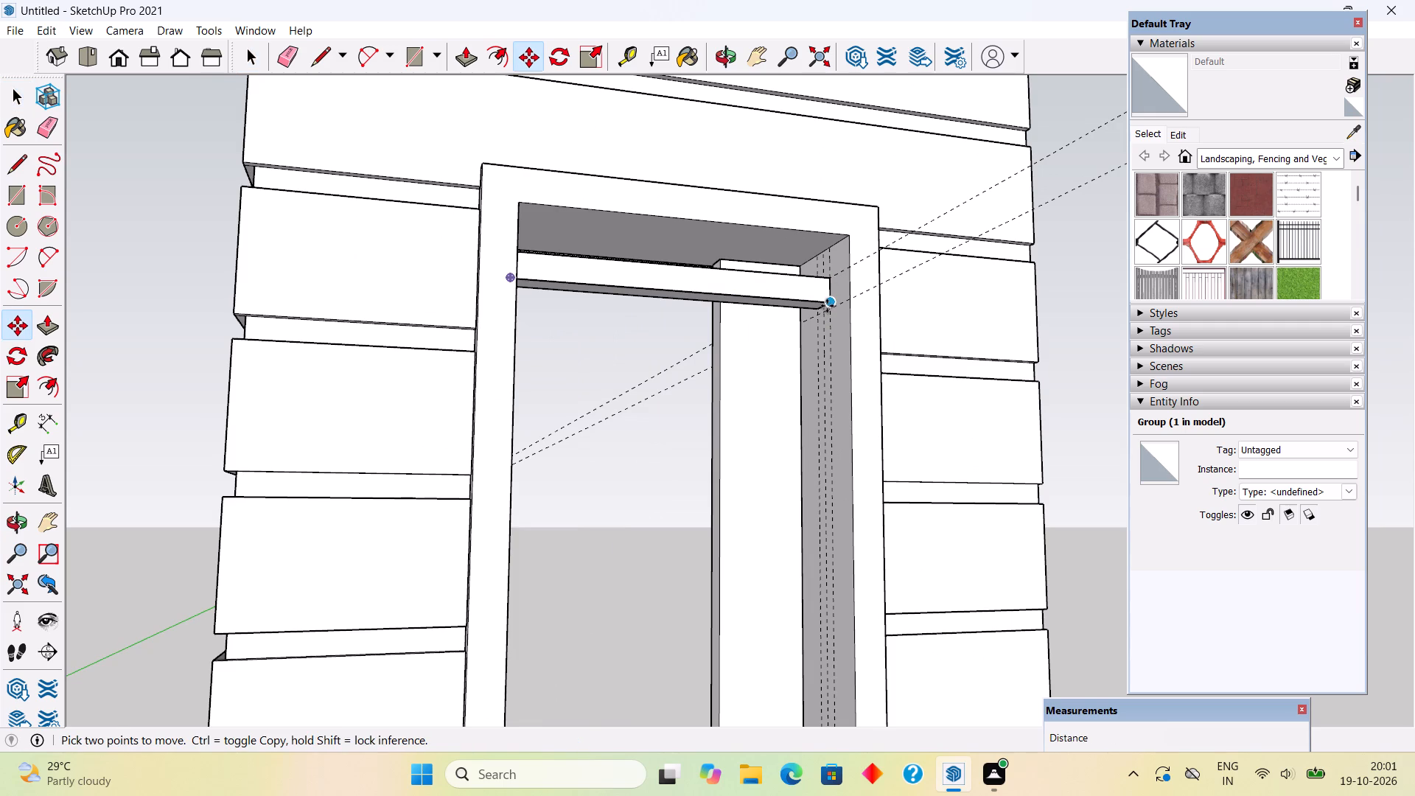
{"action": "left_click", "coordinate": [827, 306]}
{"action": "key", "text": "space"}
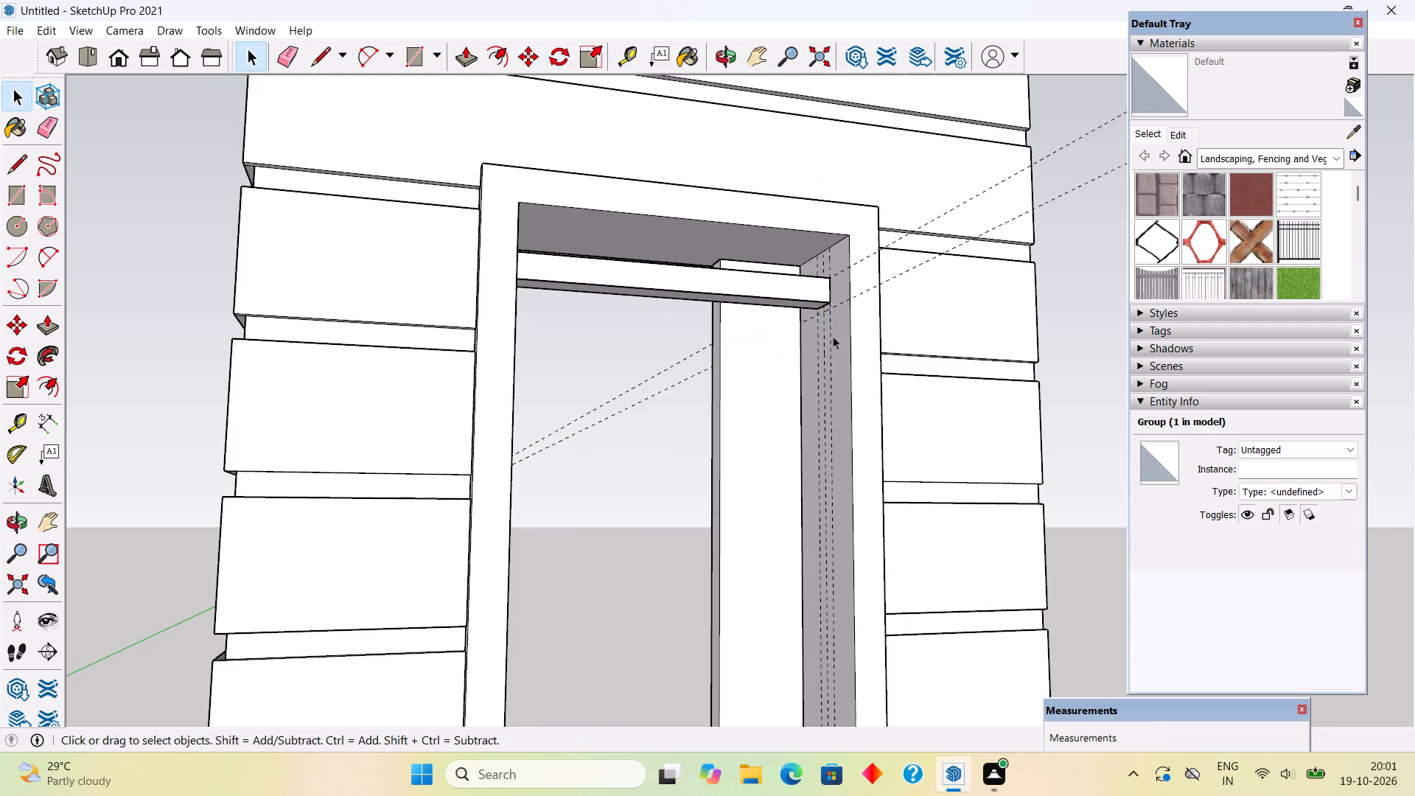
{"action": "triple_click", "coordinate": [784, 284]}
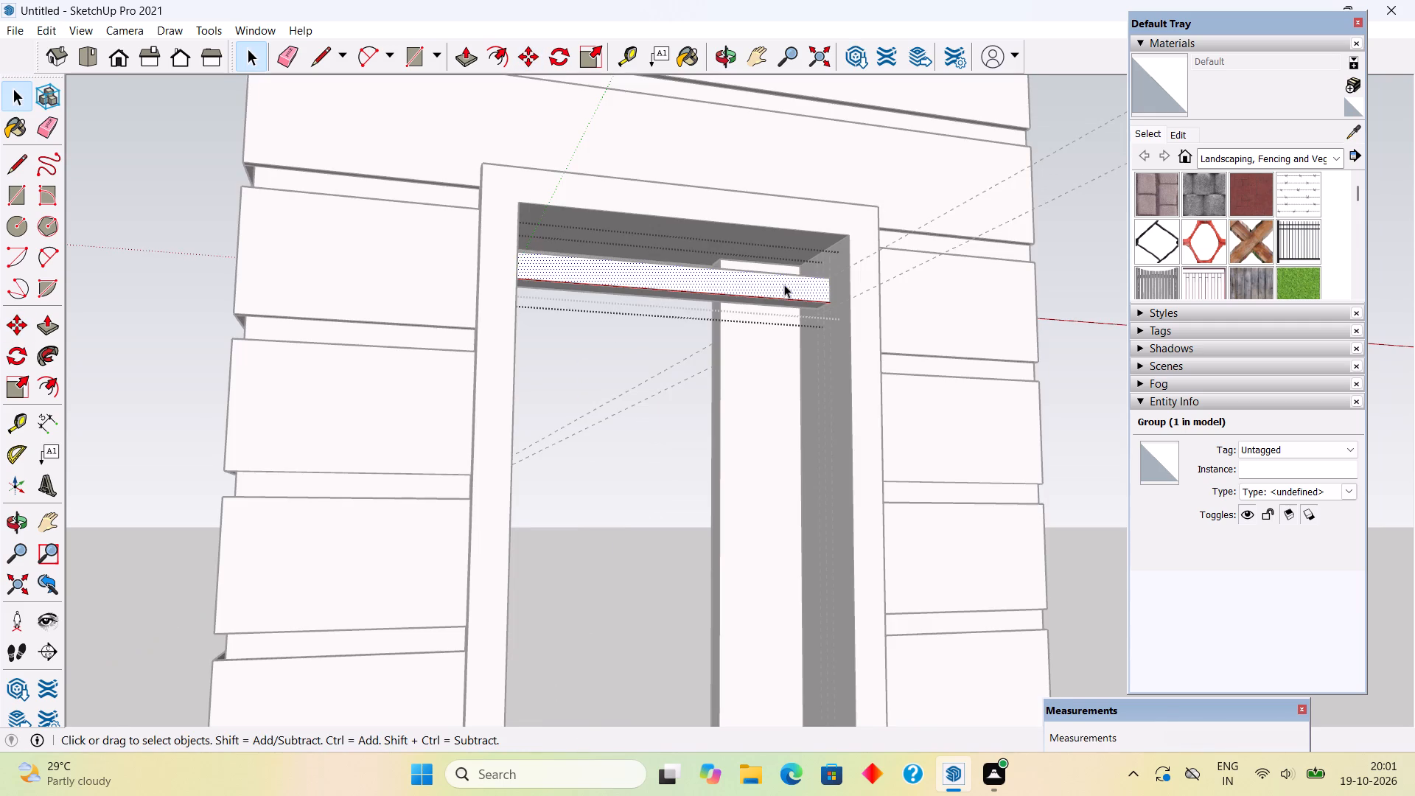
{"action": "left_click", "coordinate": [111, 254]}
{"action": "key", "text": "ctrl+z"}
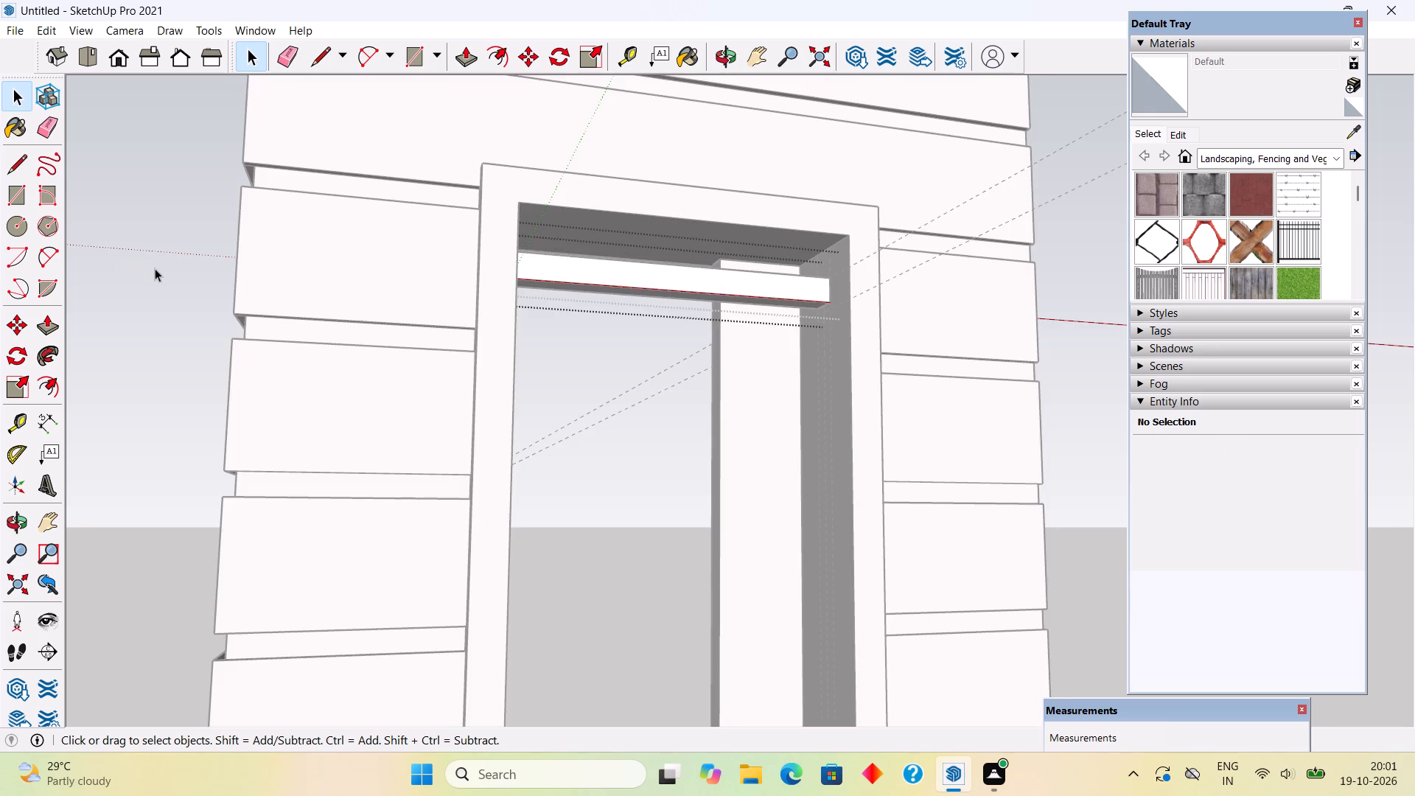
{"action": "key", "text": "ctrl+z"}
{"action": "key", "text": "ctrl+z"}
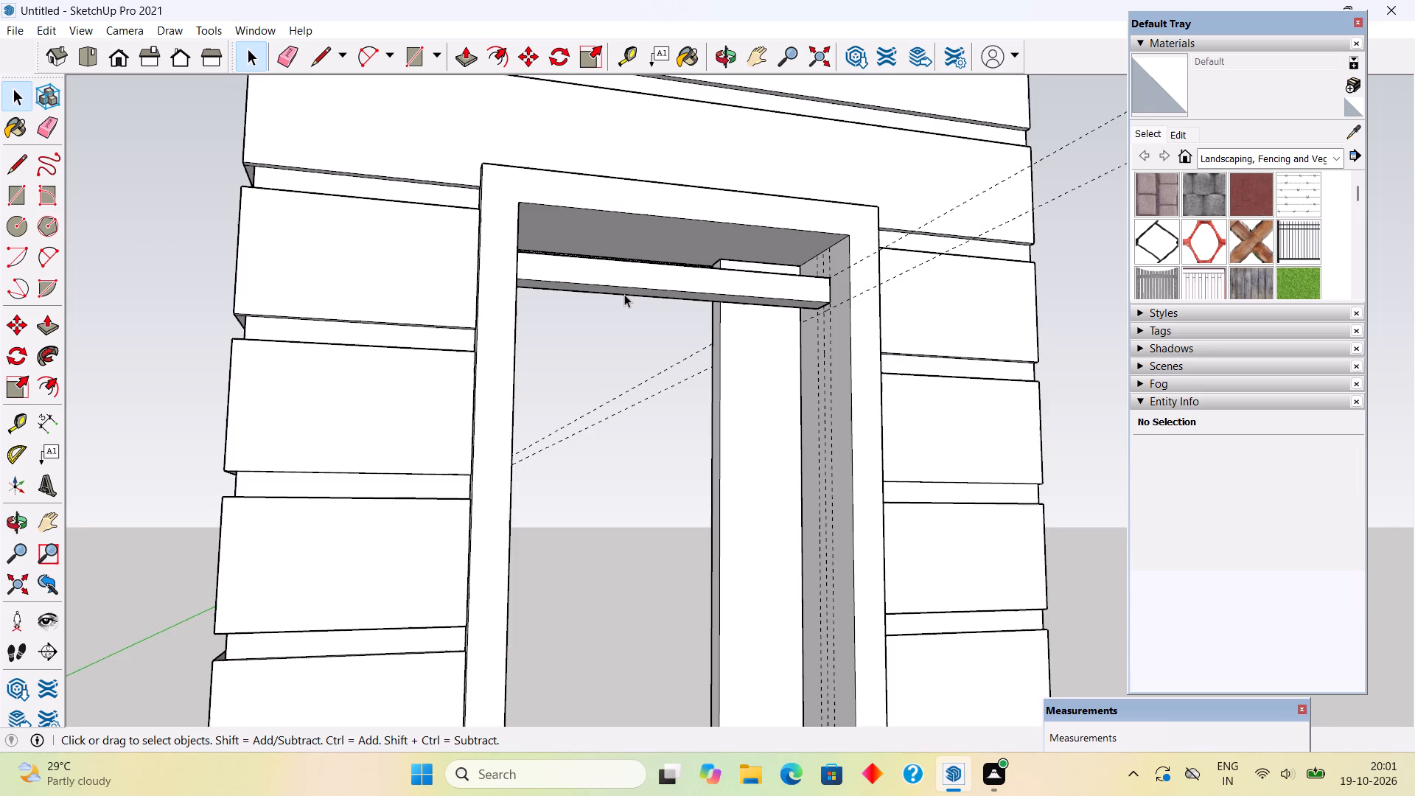
Select all connected faces and edges of the crossbar and make them a group.
{"action": "triple_click", "coordinate": [626, 282]}
{"action": "left_click", "coordinate": [626, 281]}
{"action": "right_click", "coordinate": [626, 281]}
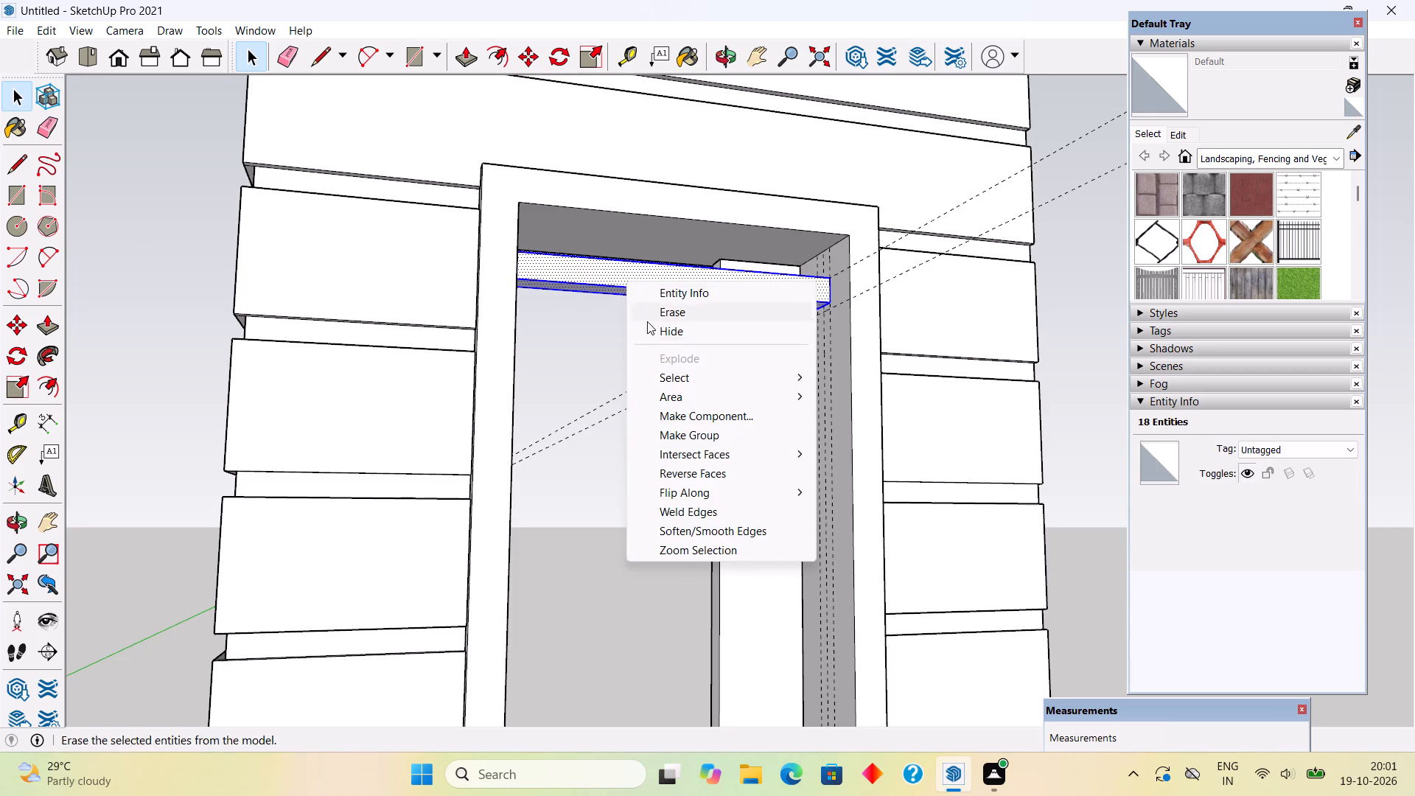
{"action": "left_click", "coordinate": [671, 436]}
{"action": "left_click", "coordinate": [616, 369]}
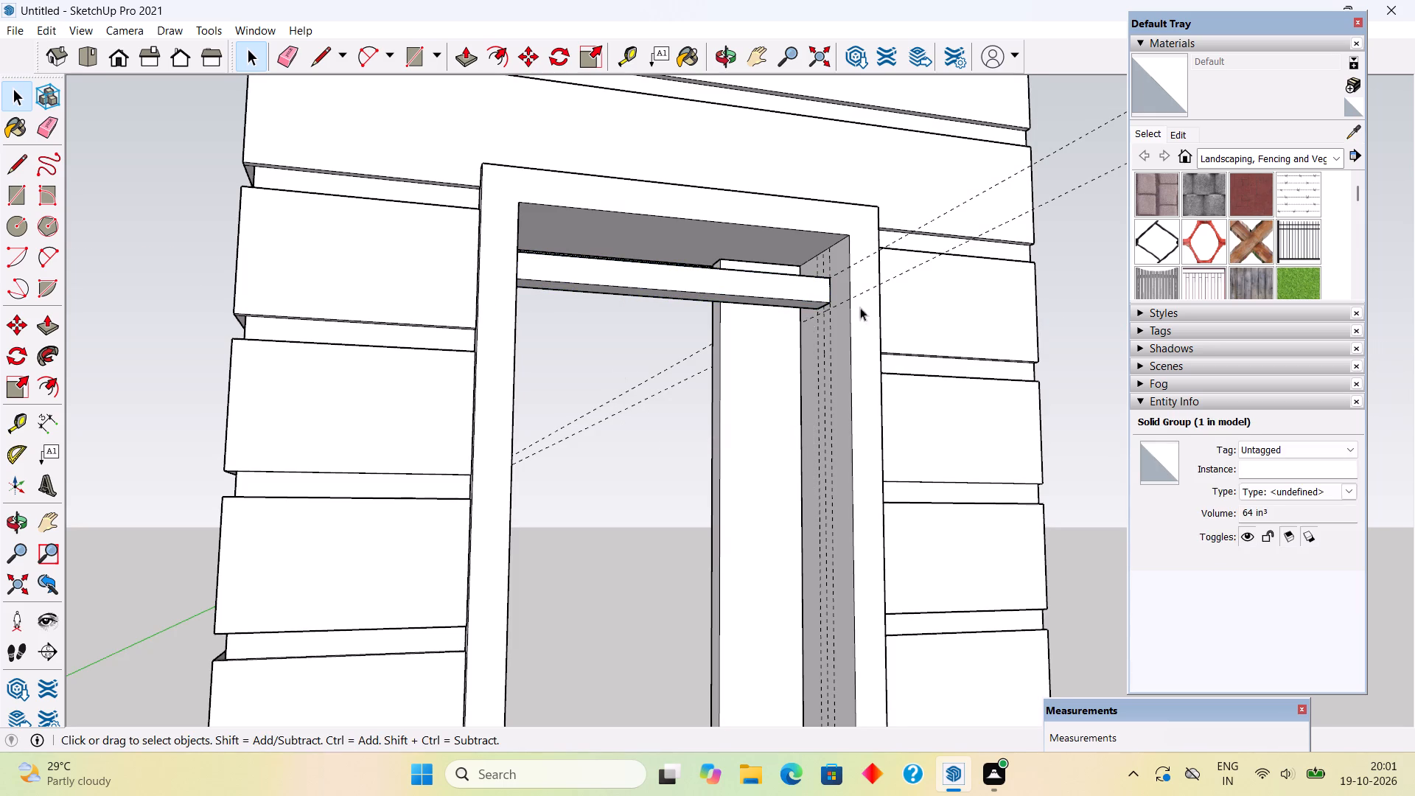
Copy the grouped crossbar 4" straight down from its lower corner and multiply the copy into an x10 array.
{"action": "scroll", "coordinate": [887, 279], "scroll_direction": "up", "scroll_amount": 4}
{"action": "key", "text": "m"}
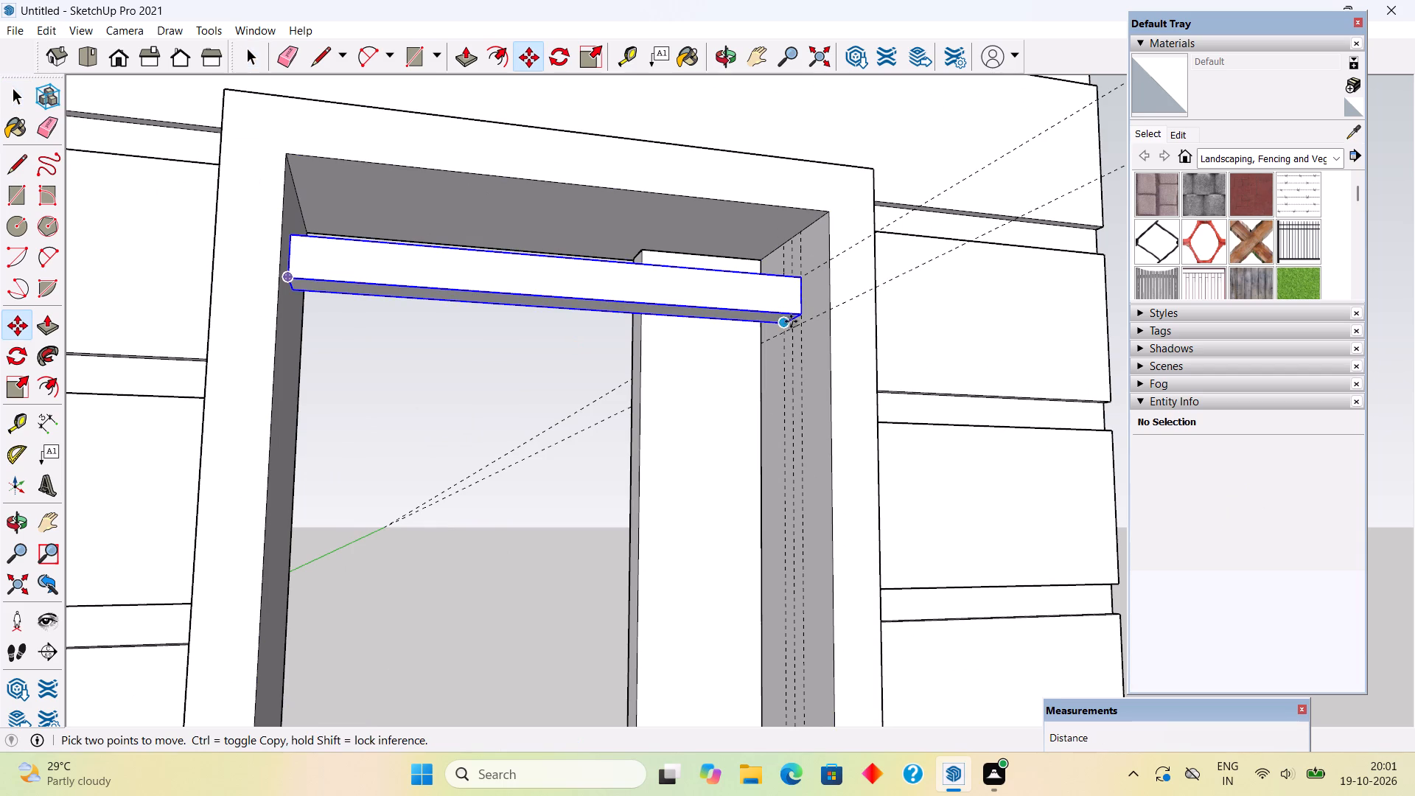
{"action": "left_click", "coordinate": [797, 315]}
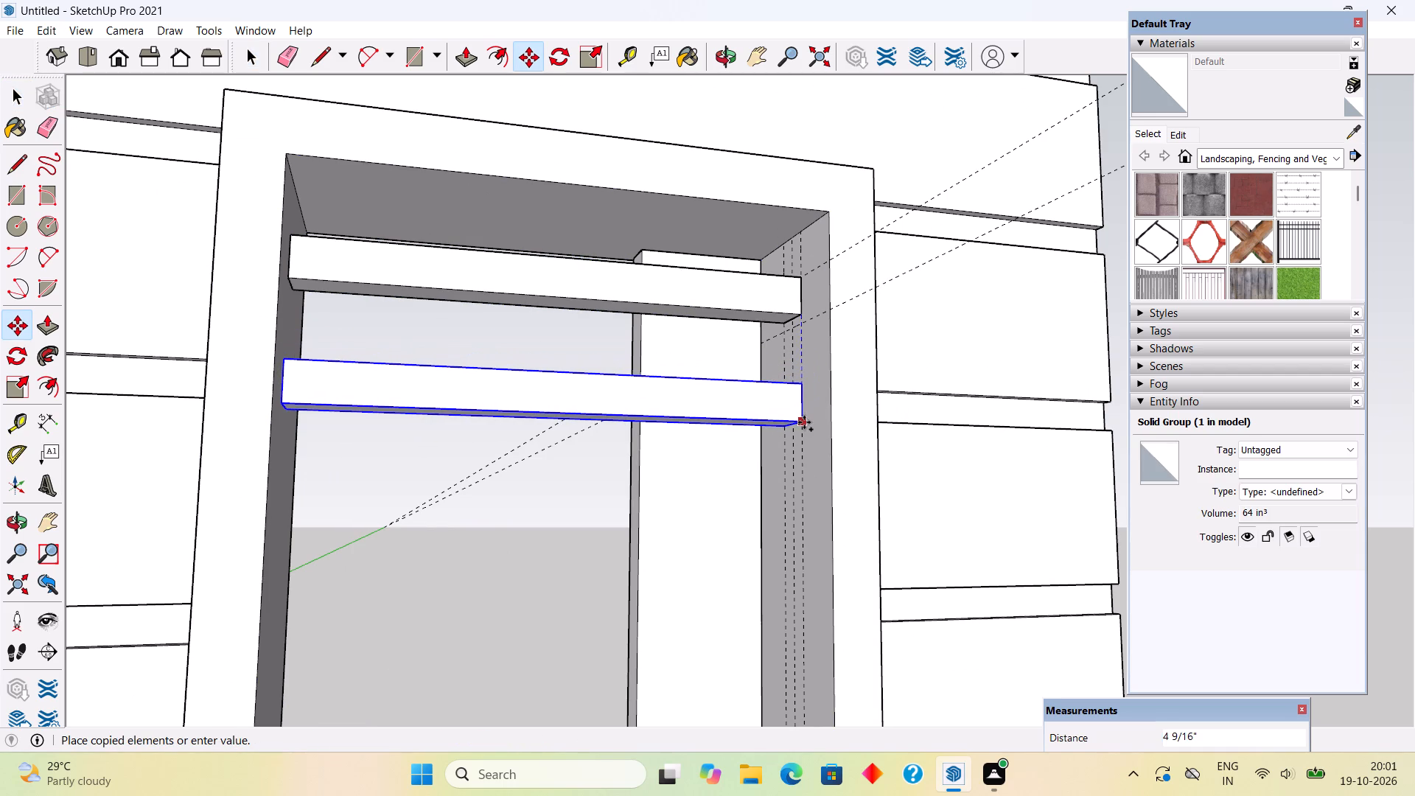
{"action": "type", "text": "4\""}
{"action": "key", "text": "Return"}
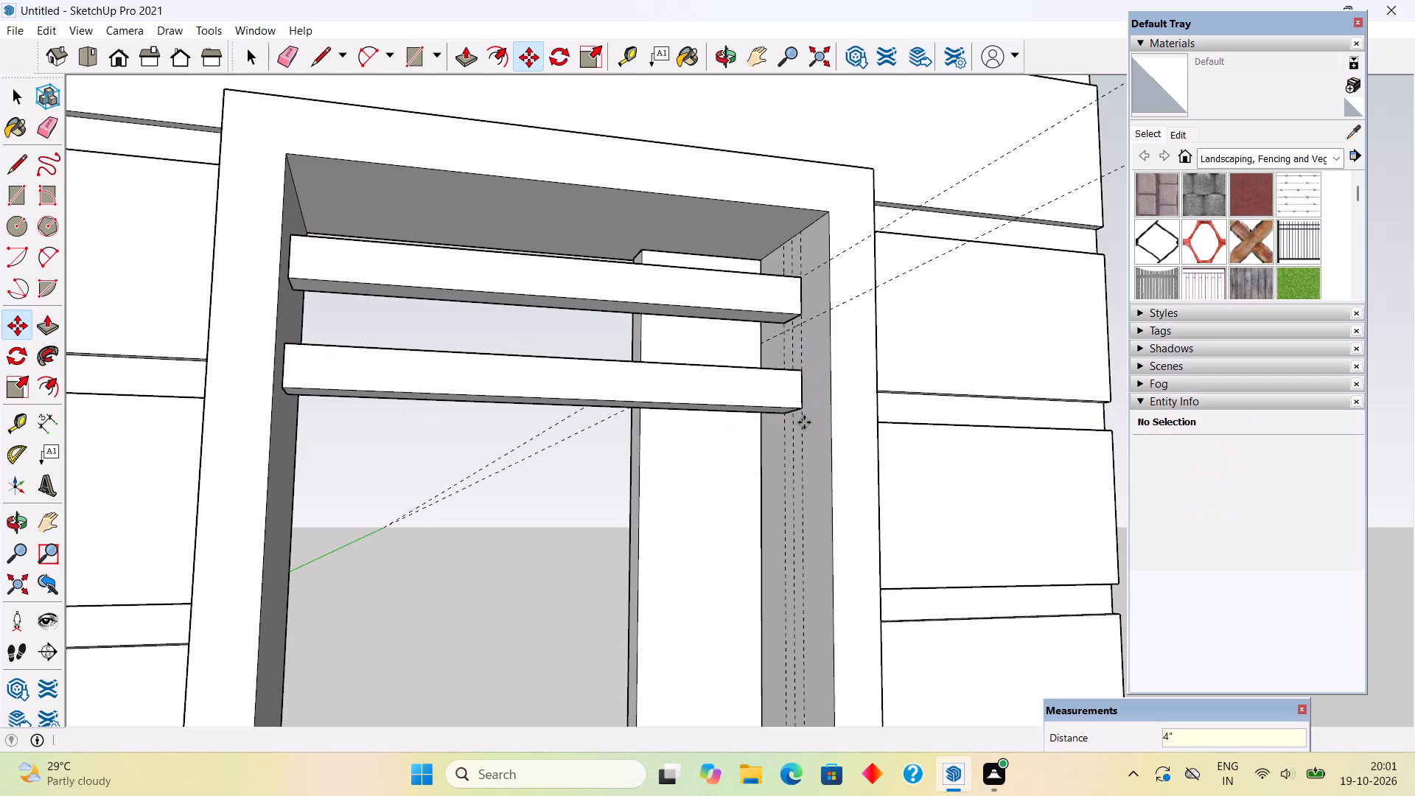
{"action": "key", "text": "x"}
{"action": "type", "text": "10"}
{"action": "key", "text": "Return"}
{"action": "scroll", "coordinate": [795, 391], "scroll_direction": "down", "scroll_amount": 17}
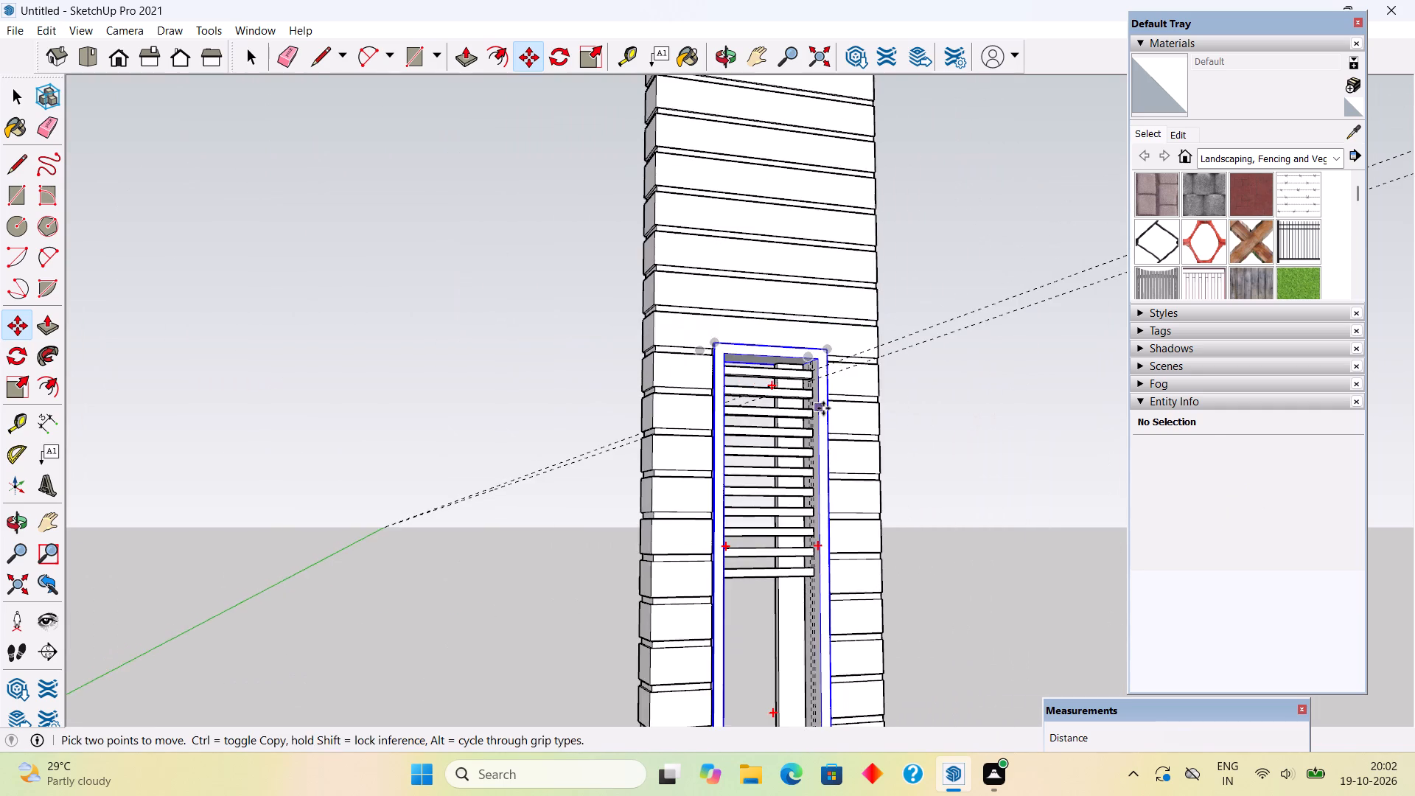
{"action": "scroll", "coordinate": [823, 408], "scroll_direction": "down", "scroll_amount": 5}
{"action": "scroll", "coordinate": [772, 653], "scroll_direction": "up", "scroll_amount": 12}
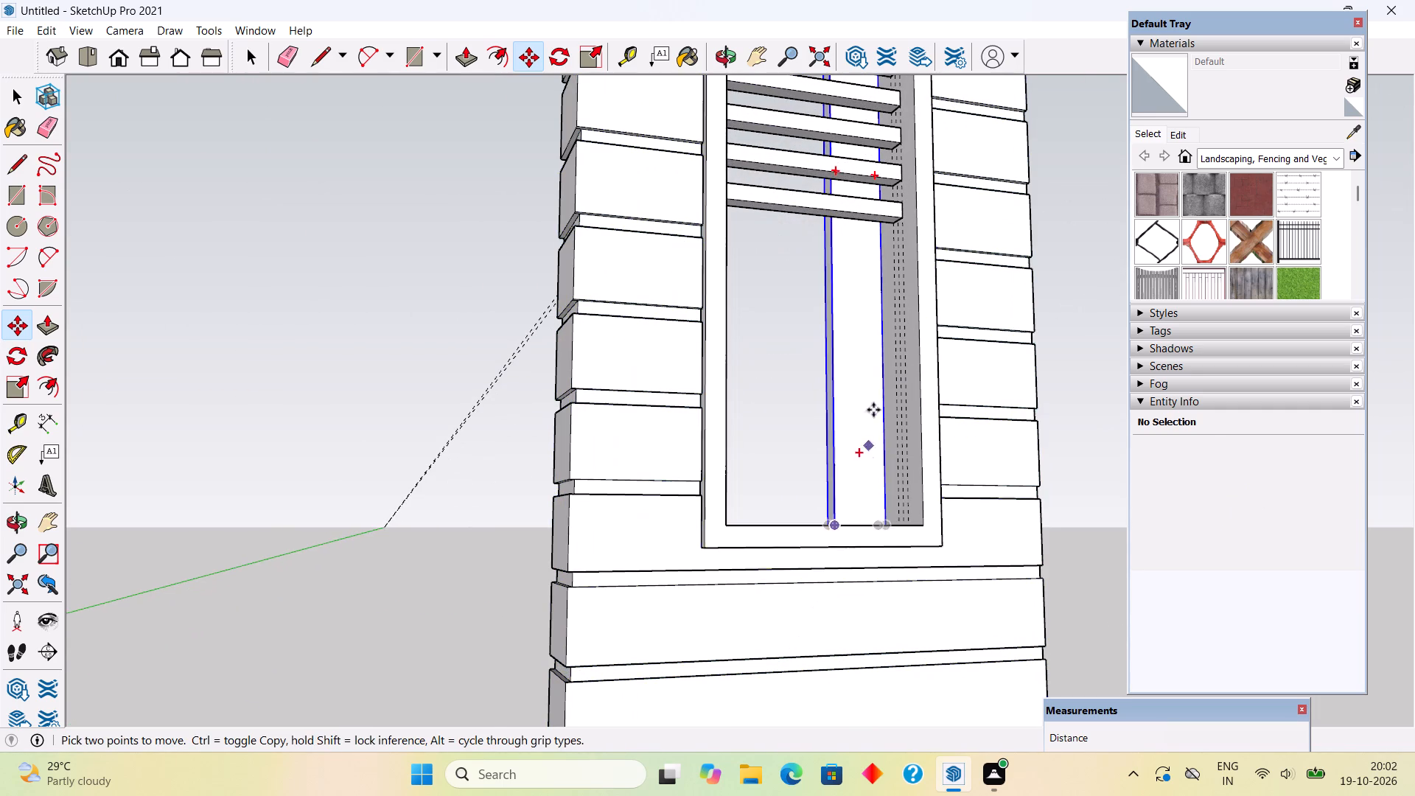
Copy the lowest louvre bar 4" straight down from its lower corner and multiply the copy into an x6 array.
{"action": "left_click", "coordinate": [901, 214]}
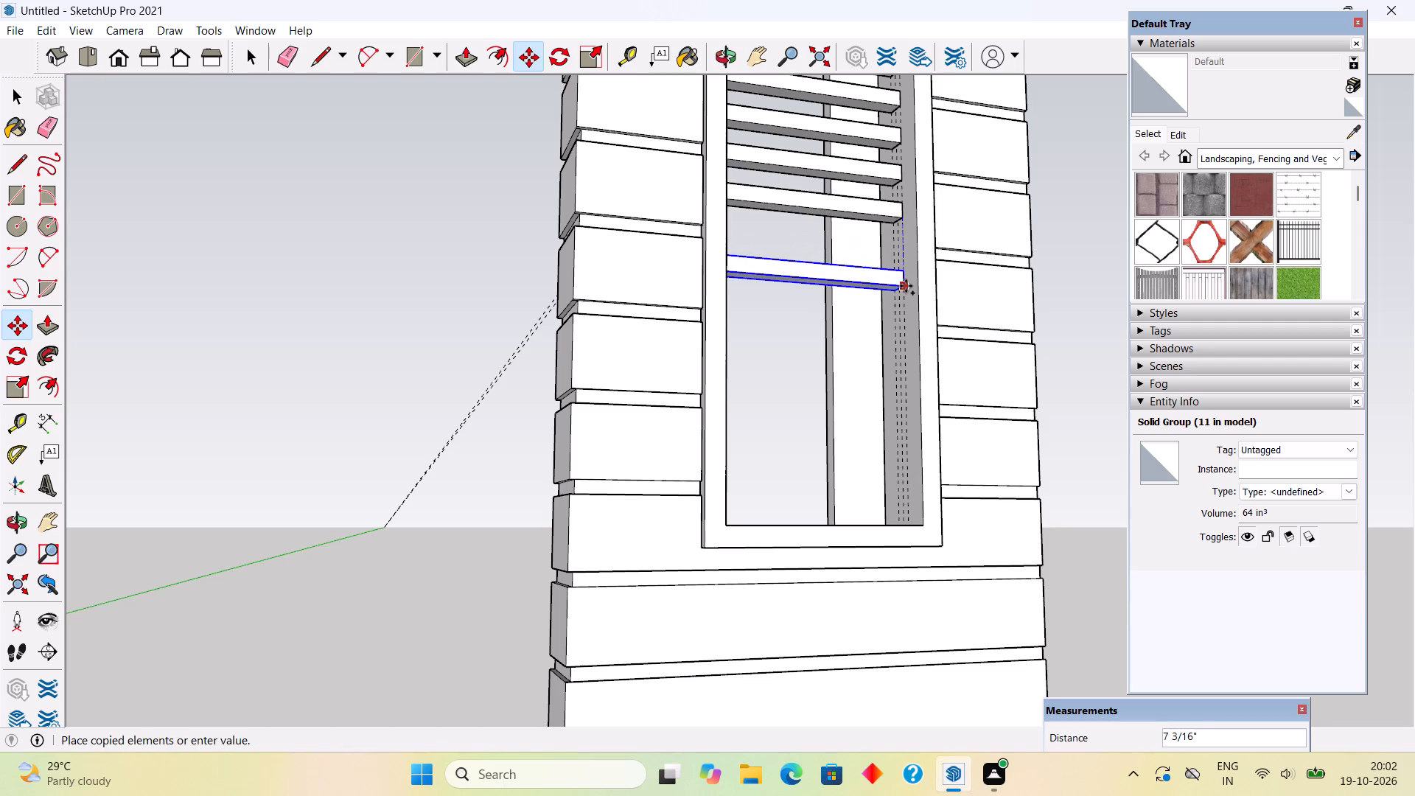
{"action": "type", "text": "4\""}
{"action": "key", "text": "Return"}
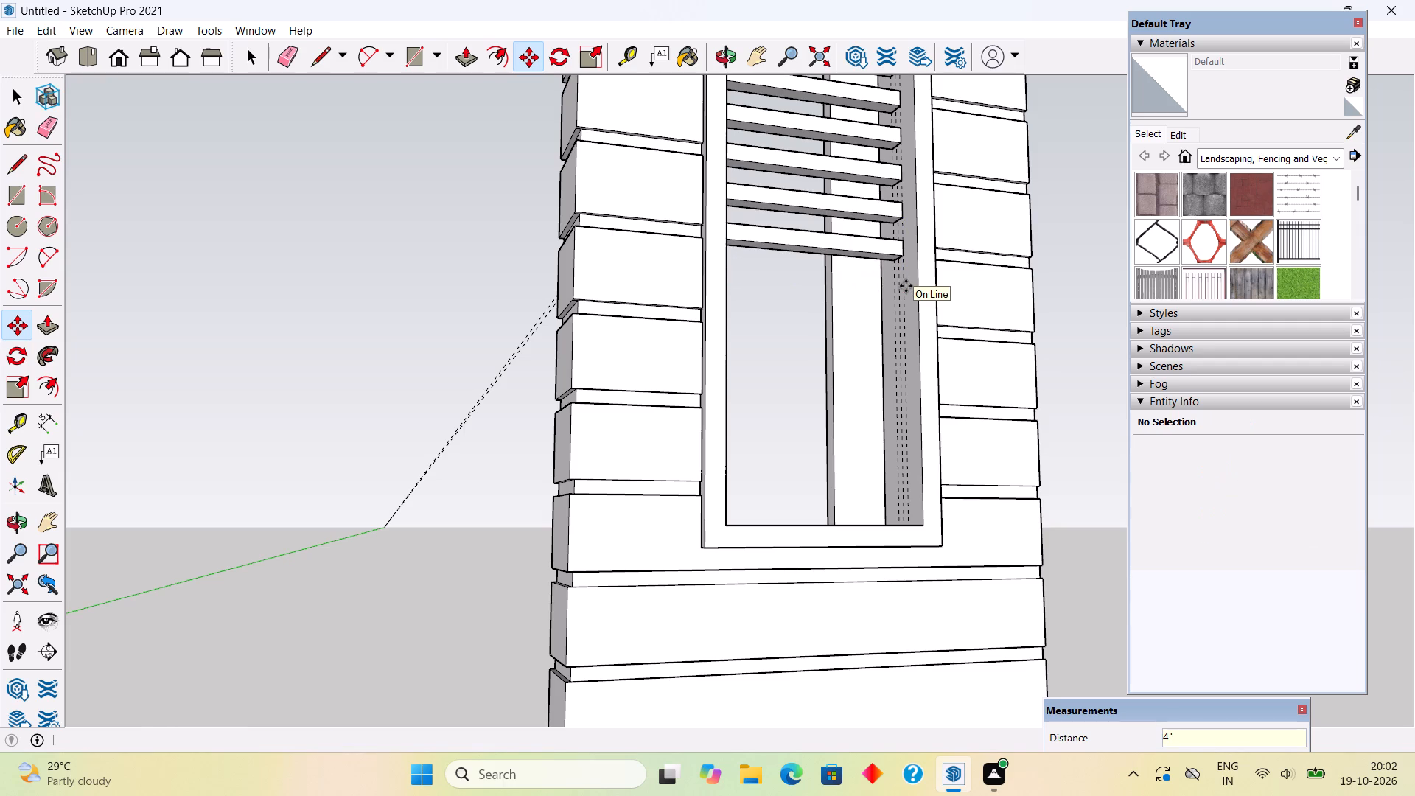
{"action": "key", "text": "x"}
{"action": "key", "text": "6"}
{"action": "key", "text": "Return"}
Add two more louvre bars at the bottom of the opening by copying the lowest bar down 4" each time.
{"action": "scroll", "coordinate": [935, 317], "scroll_direction": "down", "scroll_amount": 1}
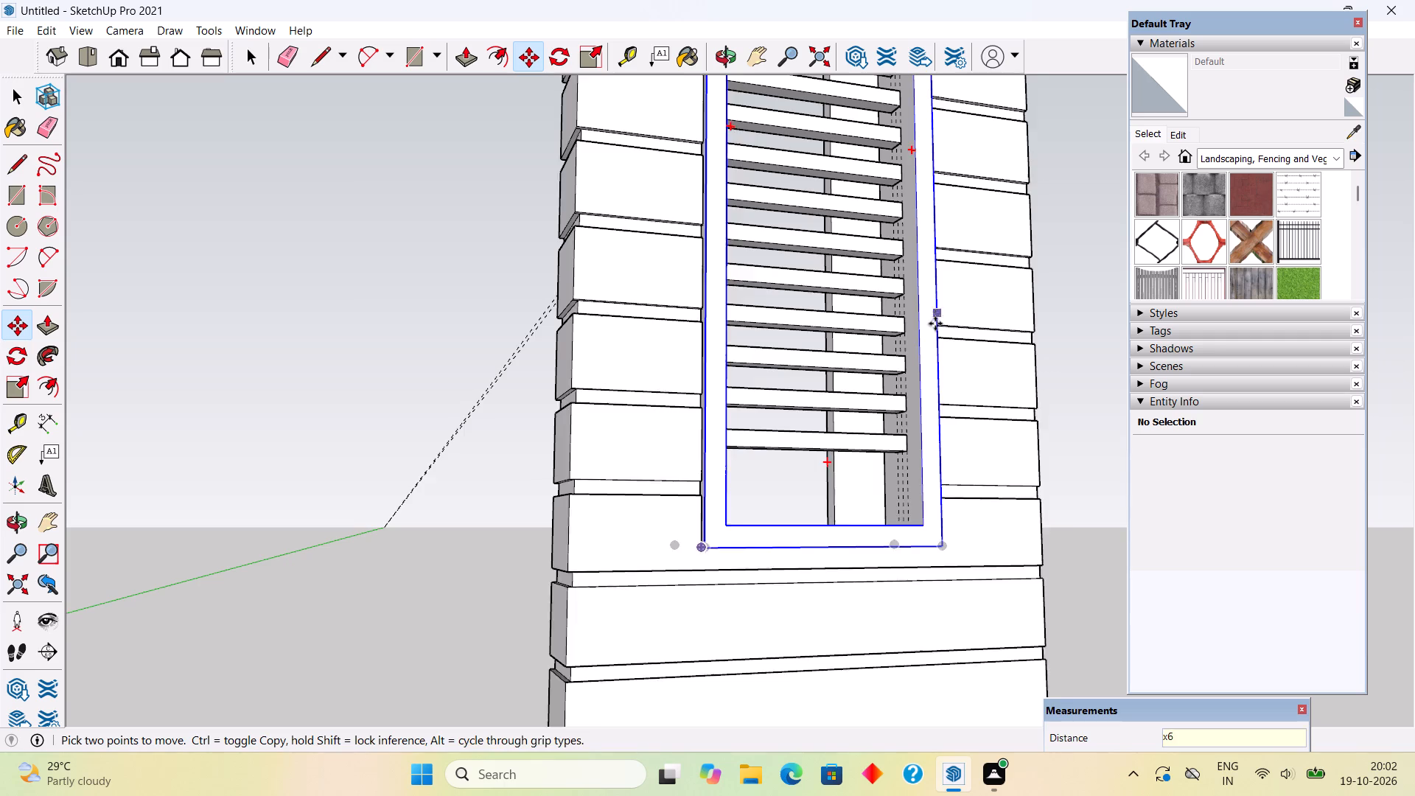
{"action": "scroll", "coordinate": [864, 449], "scroll_direction": "up", "scroll_amount": 2}
{"action": "scroll", "coordinate": [937, 423], "scroll_direction": "up", "scroll_amount": 6}
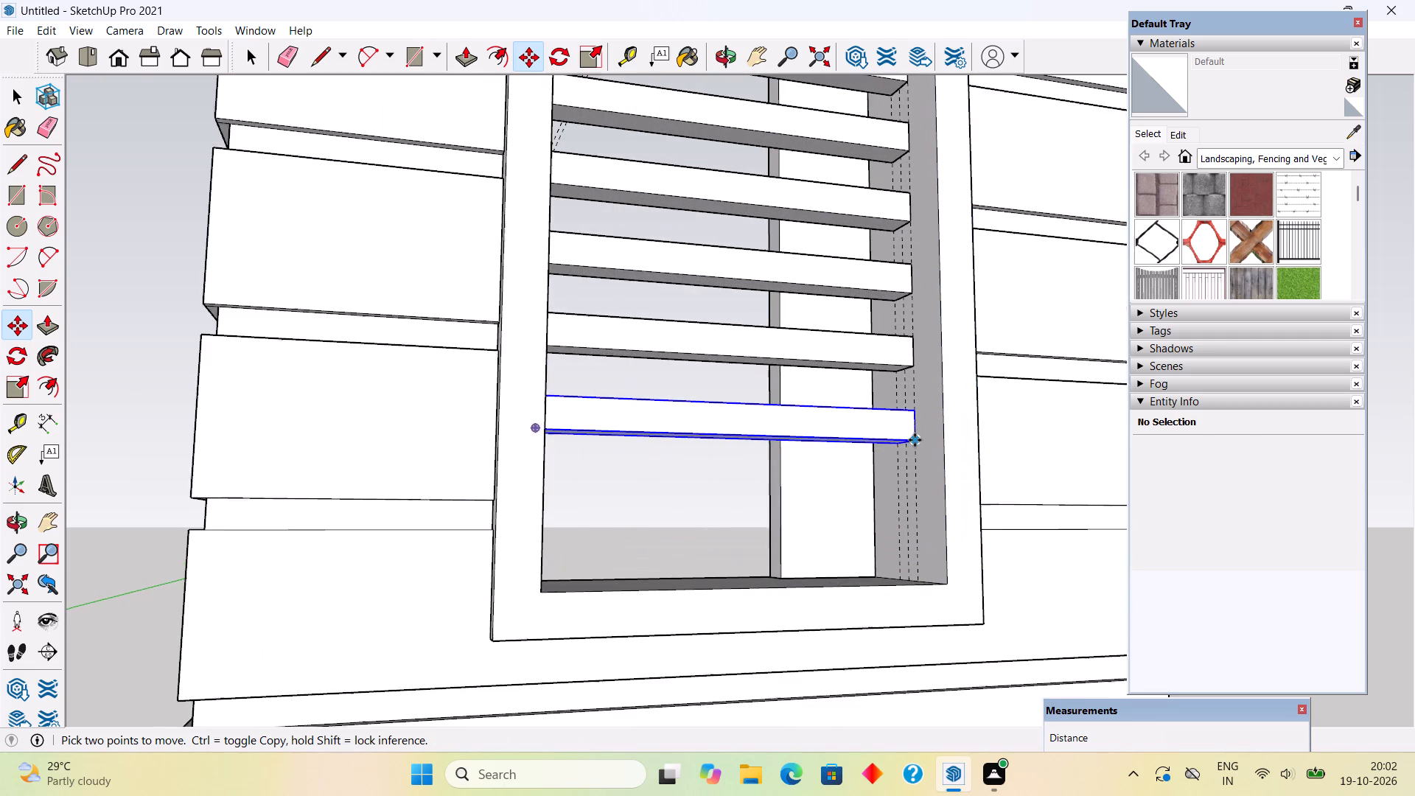
{"action": "left_click", "coordinate": [915, 440]}
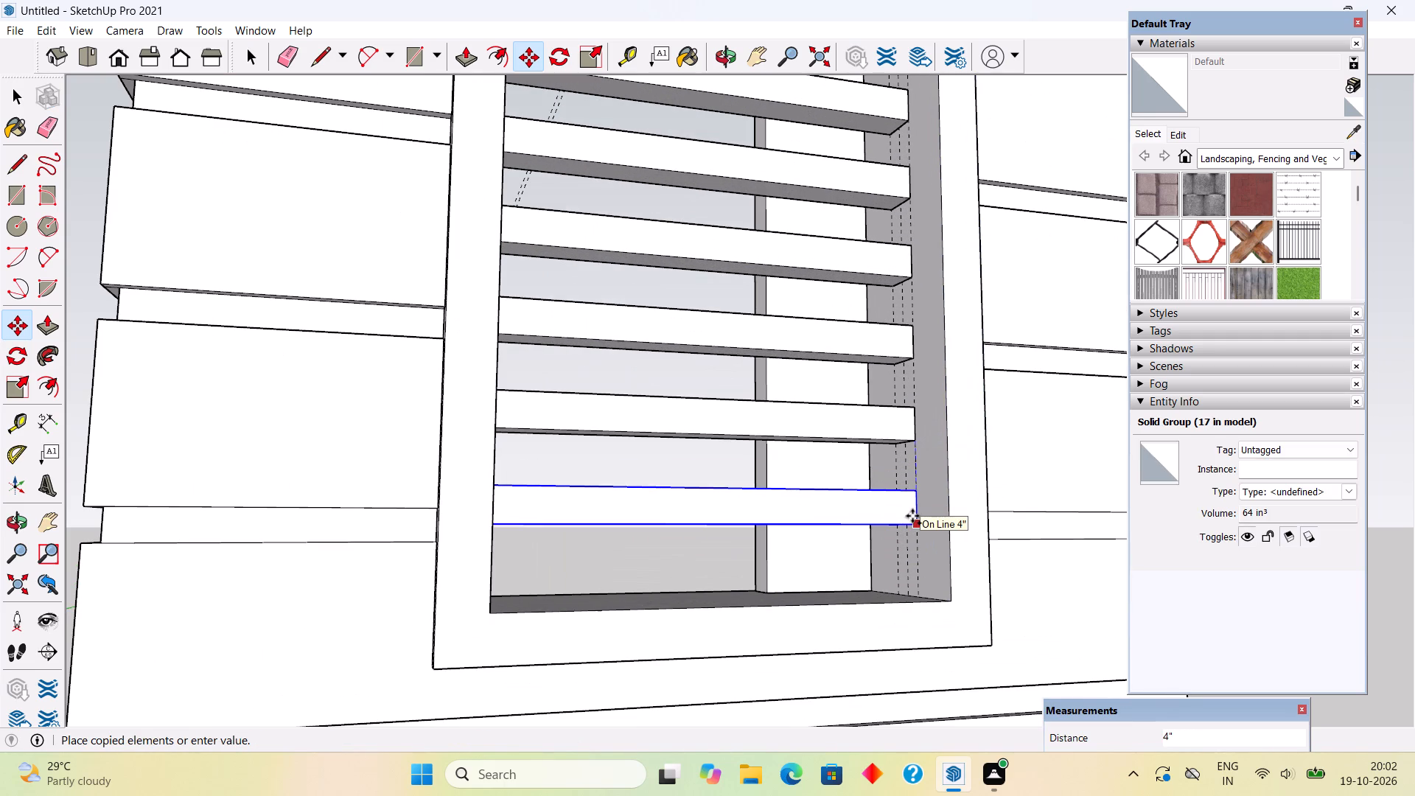
{"action": "type", "text": "4\""}
{"action": "key", "text": "Return"}
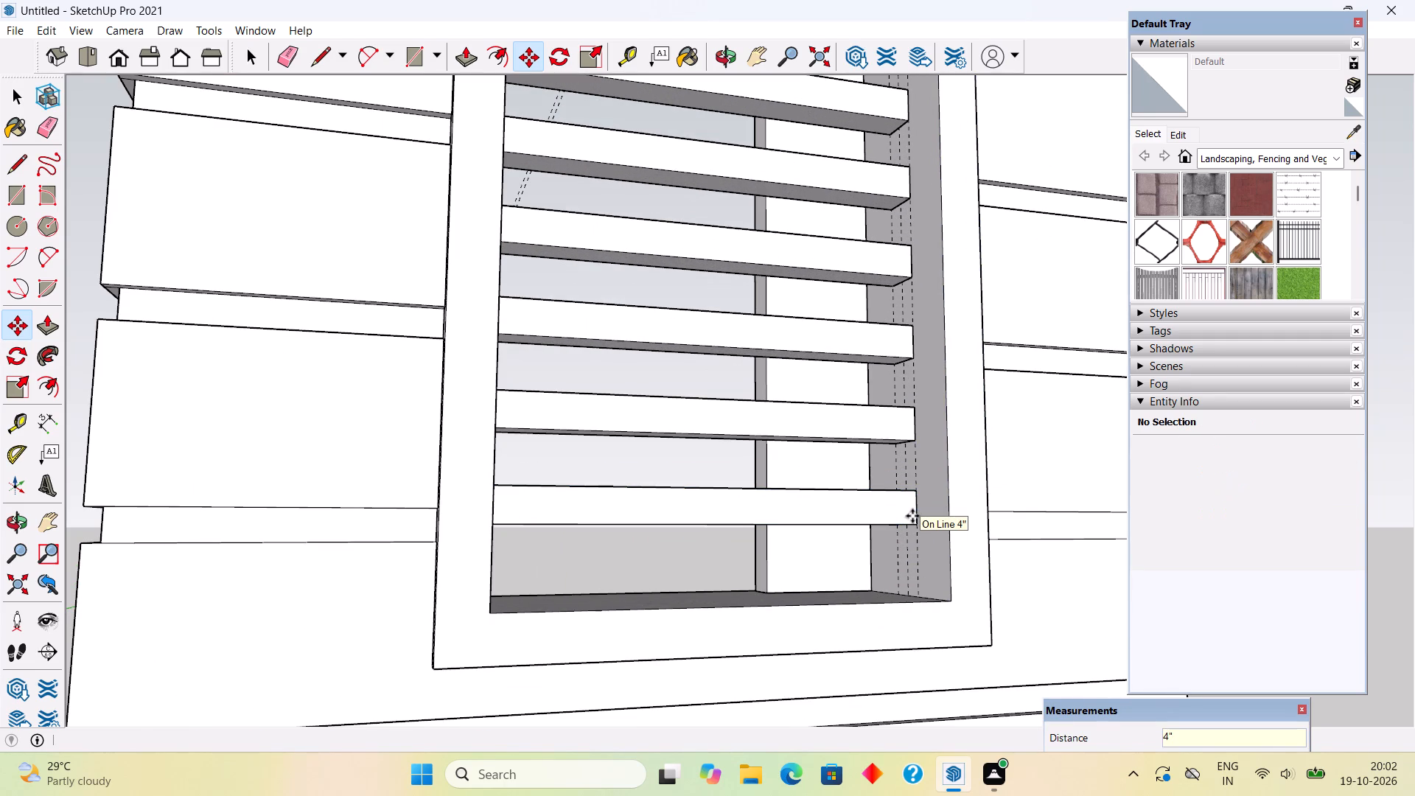
{"action": "left_click", "coordinate": [915, 520]}
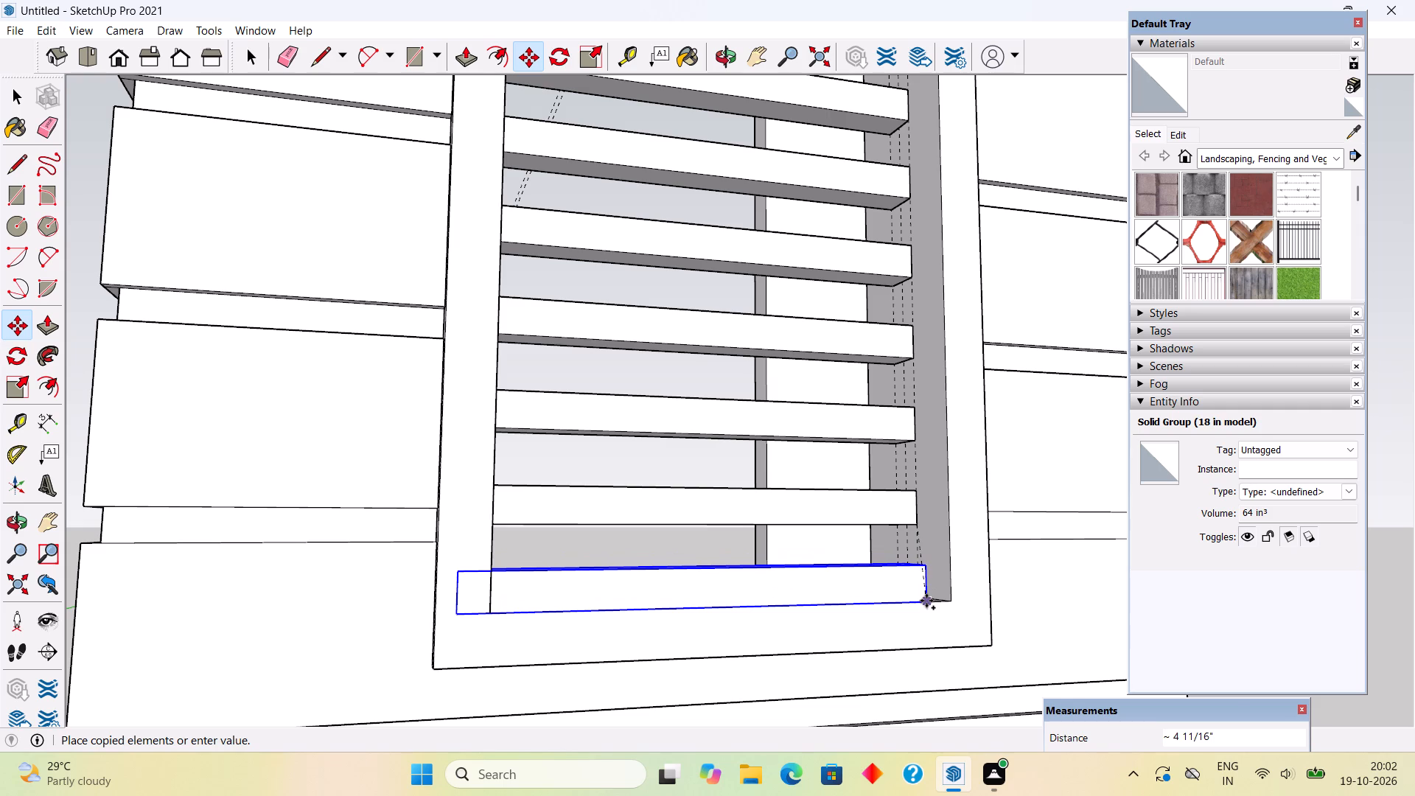
{"action": "scroll", "coordinate": [926, 601], "scroll_direction": "up", "scroll_amount": 5}
{"action": "scroll", "coordinate": [864, 587], "scroll_direction": "up", "scroll_amount": 6}
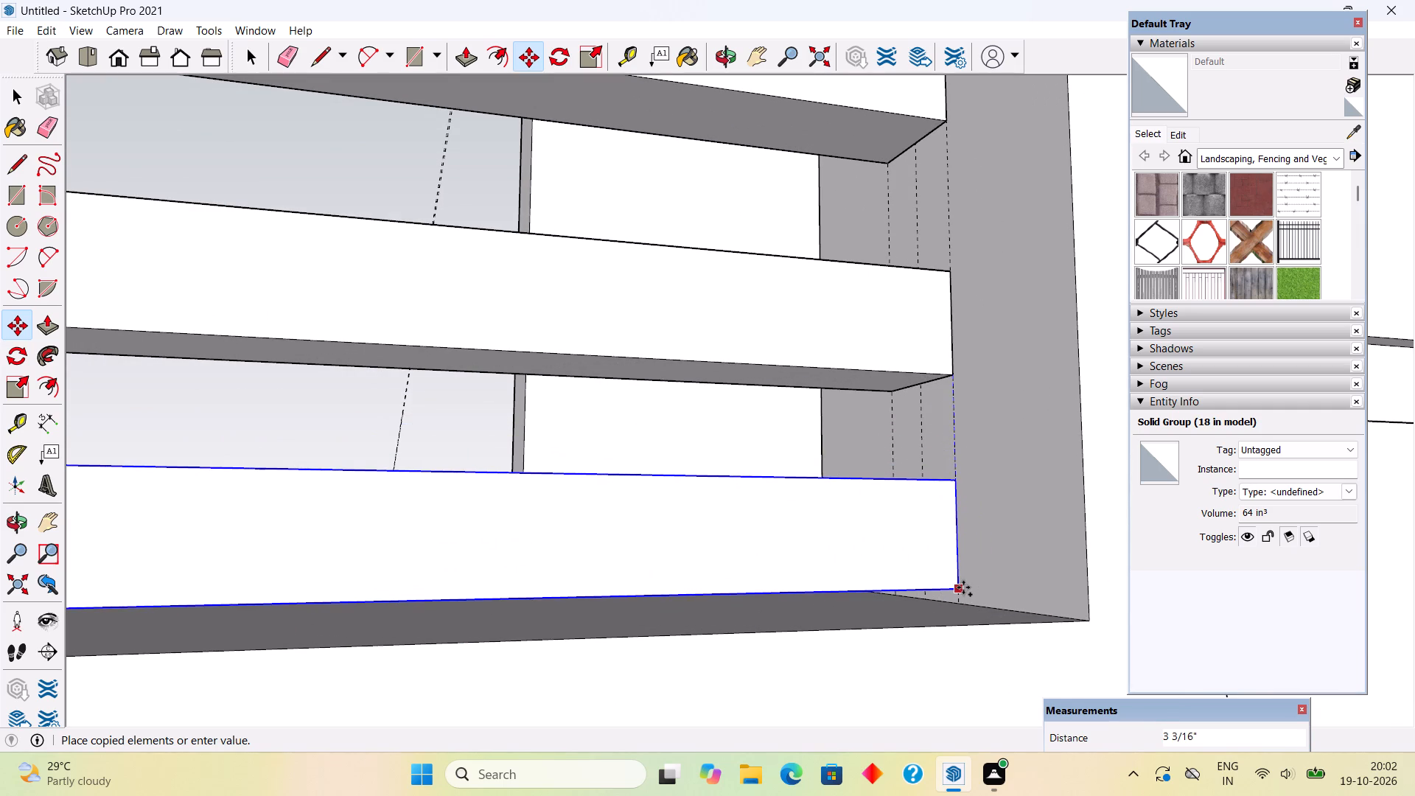
{"action": "type", "text": "4\""}
{"action": "key", "text": "Return"}
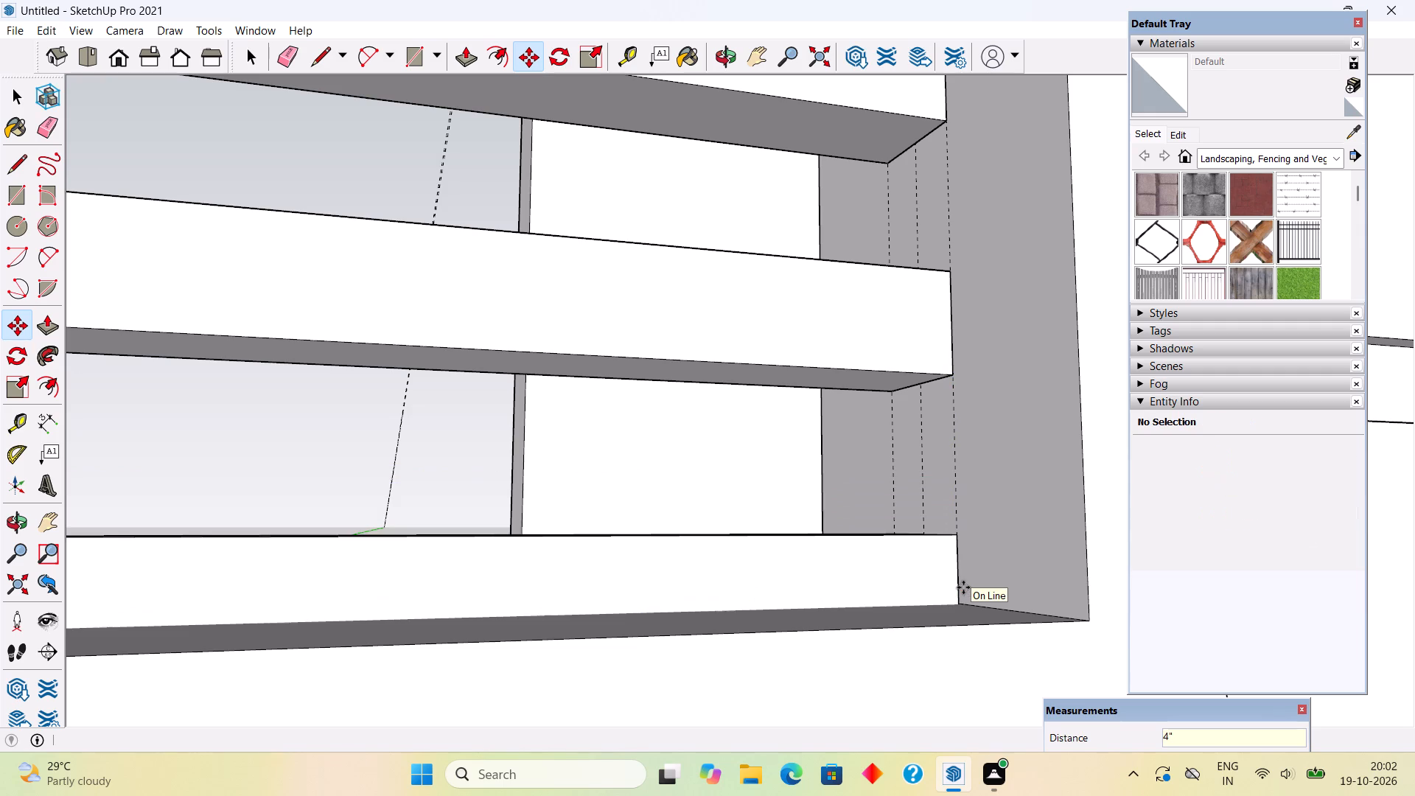
{"action": "key", "text": "space"}
Pull the front face of the vertical strip behind the louvres forward by 3" toward the bars.
{"action": "scroll", "coordinate": [963, 587], "scroll_direction": "down", "scroll_amount": 11}
{"action": "scroll", "coordinate": [962, 590], "scroll_direction": "up", "scroll_amount": 1}
{"action": "scroll", "coordinate": [962, 590], "scroll_direction": "down", "scroll_amount": 8}
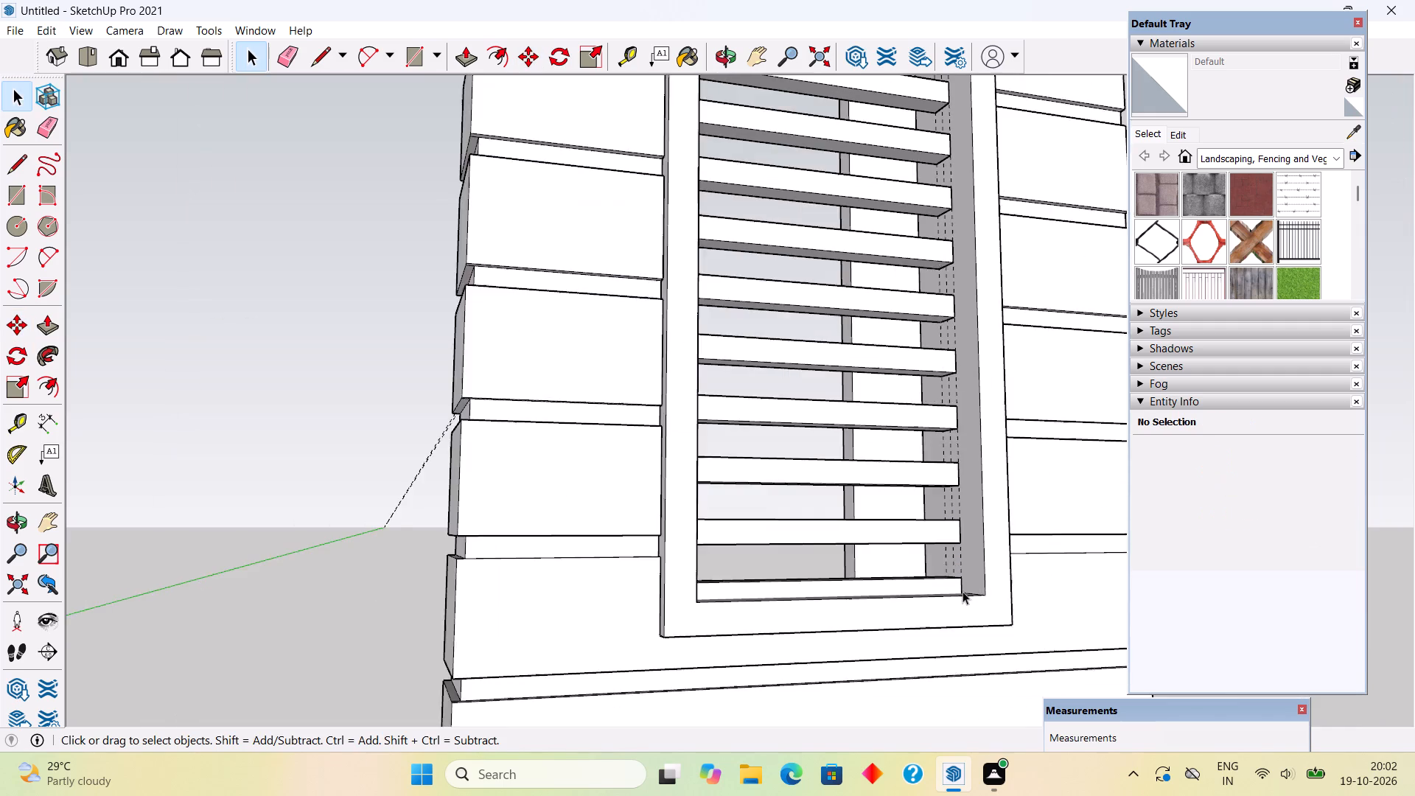
{"action": "scroll", "coordinate": [962, 591], "scroll_direction": "down", "scroll_amount": 9}
{"action": "middle_click_drag", "start_coordinate": [923, 540], "coordinate": [1106, 673]}
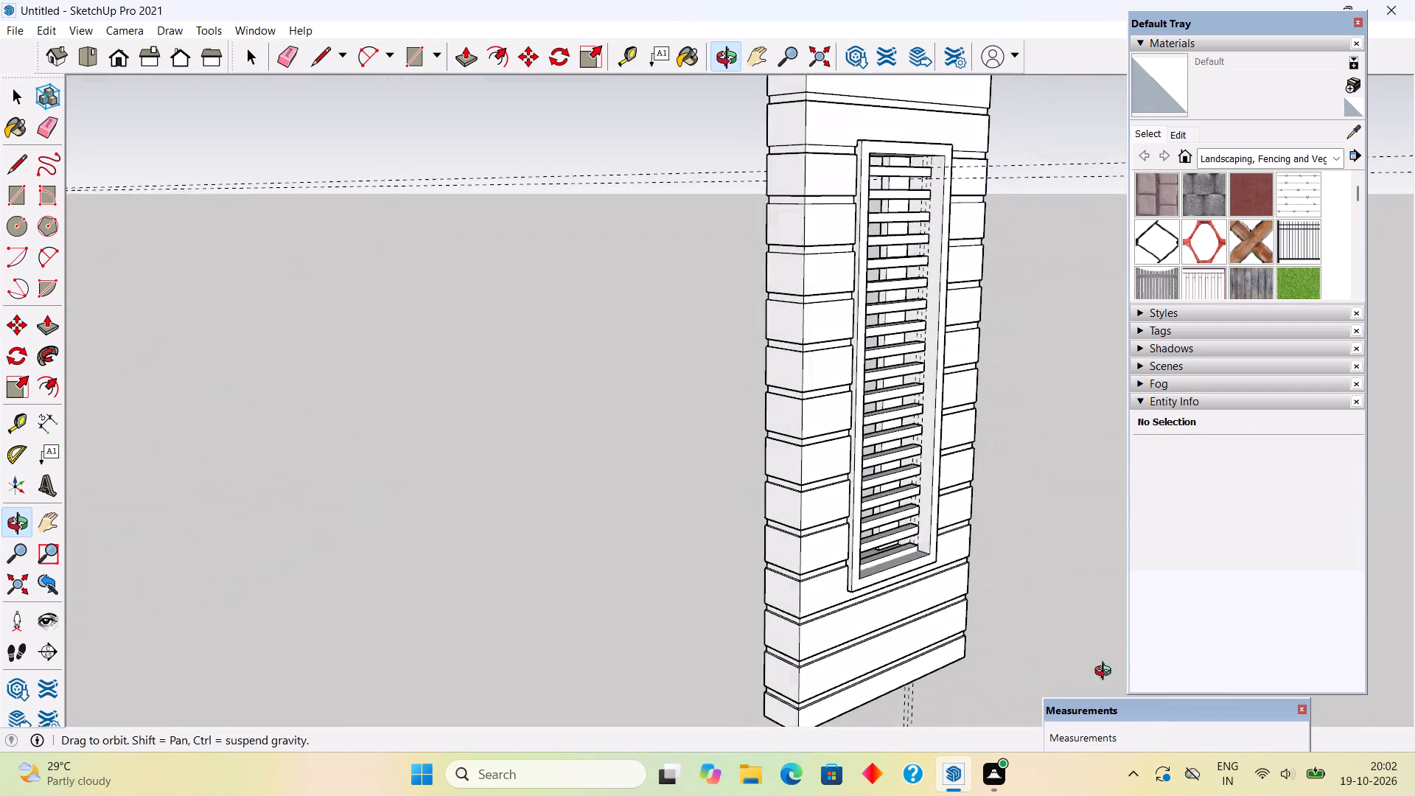
{"action": "middle_click_drag", "start_coordinate": [1106, 673], "coordinate": [850, 540]}
{"action": "scroll", "coordinate": [850, 540], "scroll_direction": "down", "scroll_amount": 4}
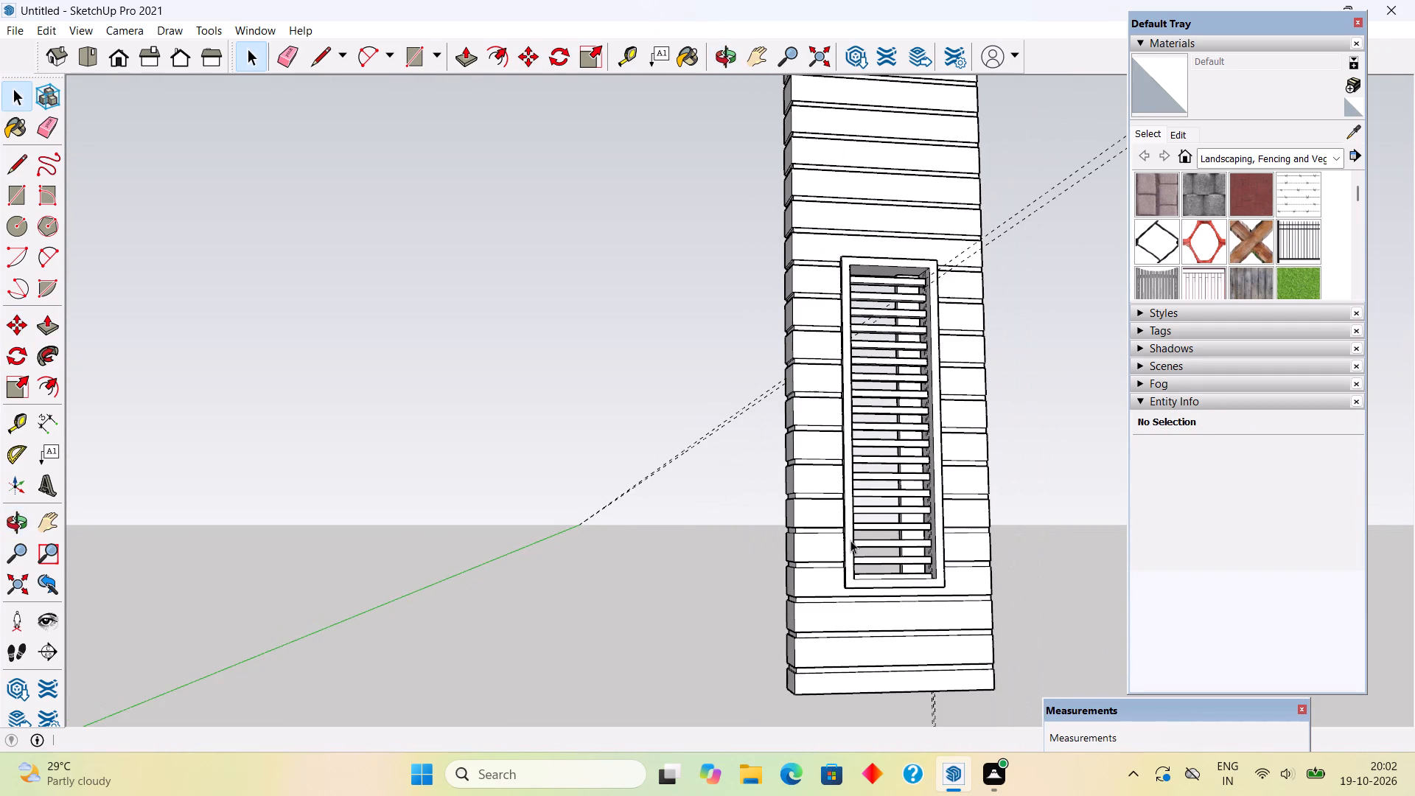
{"action": "middle_click_drag", "start_coordinate": [839, 453], "coordinate": [957, 494]}
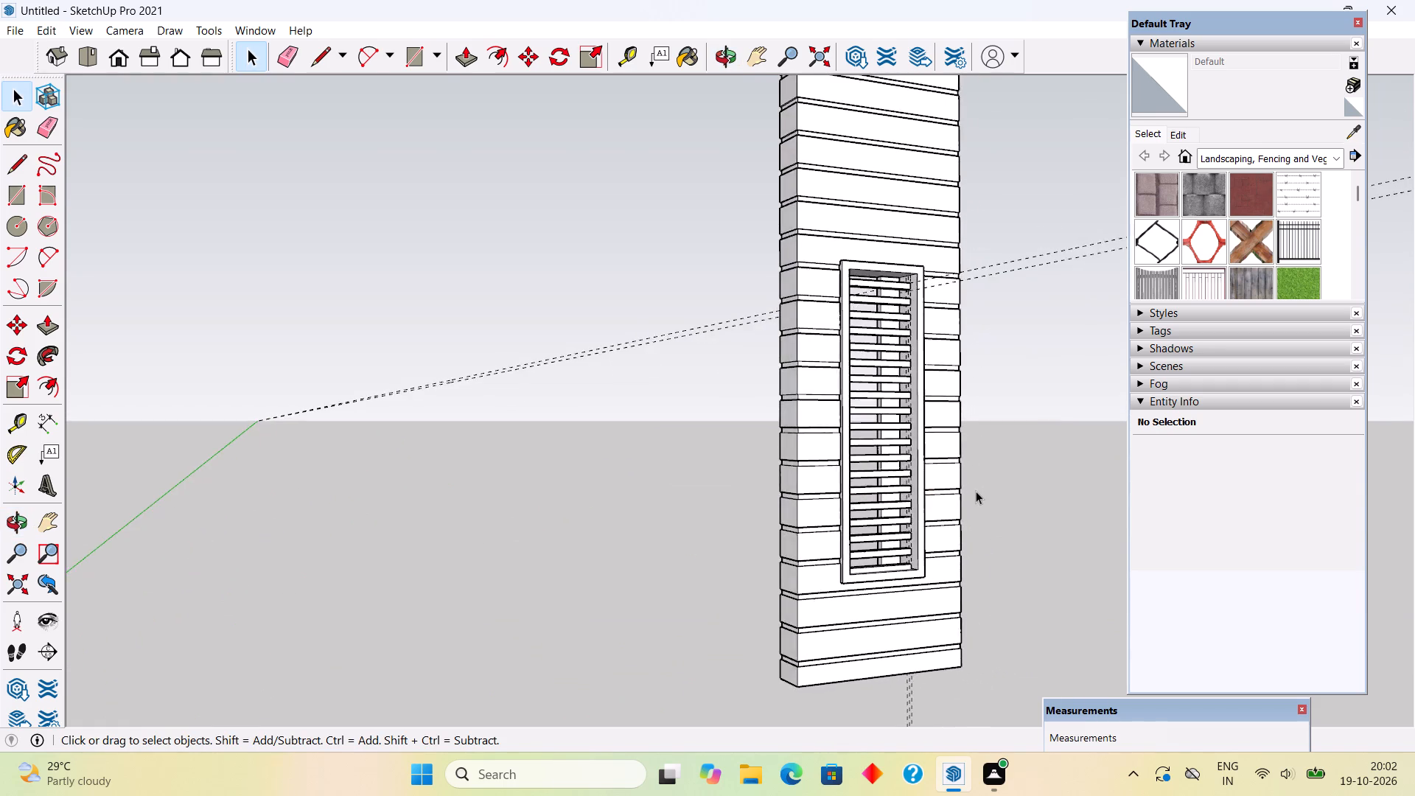
{"action": "scroll", "coordinate": [978, 489], "scroll_direction": "up", "scroll_amount": 2}
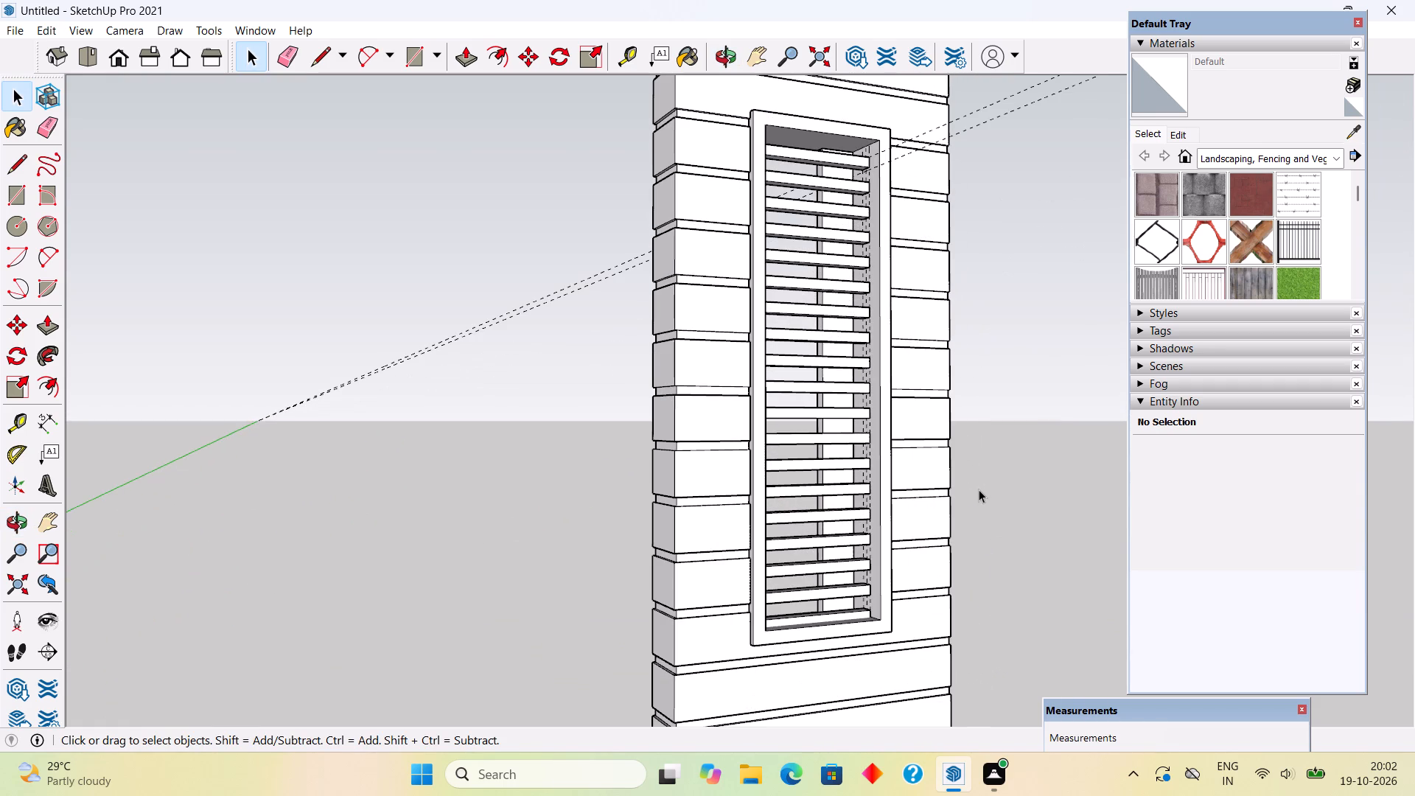
{"action": "scroll", "coordinate": [893, 479], "scroll_direction": "up", "scroll_amount": 6}
{"action": "scroll", "coordinate": [795, 394], "scroll_direction": "up", "scroll_amount": 5}
{"action": "triple_click", "coordinate": [786, 382]}
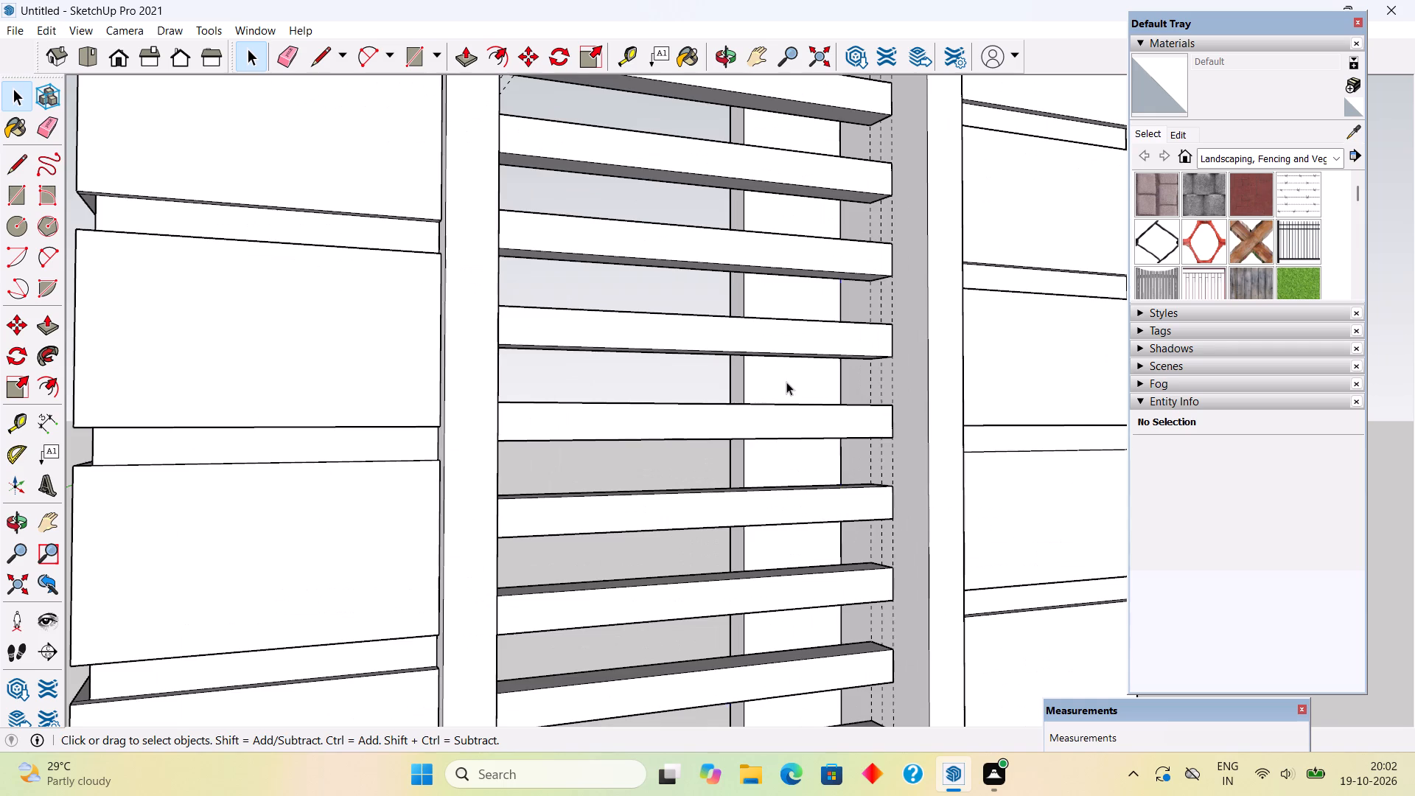
{"action": "key", "text": "p"}
{"action": "left_click", "coordinate": [787, 375]}
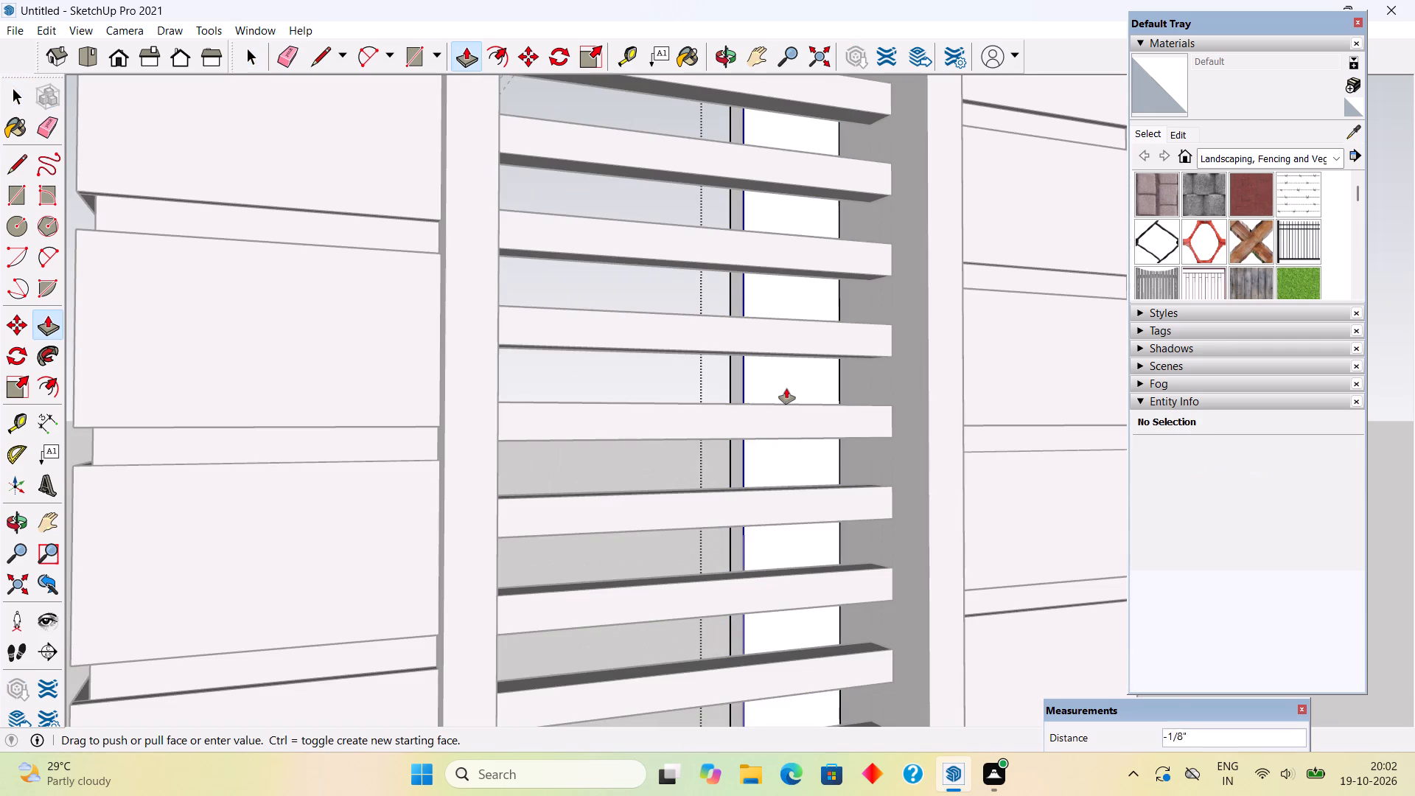
{"action": "middle_click_drag", "start_coordinate": [780, 399], "coordinate": [884, 507]}
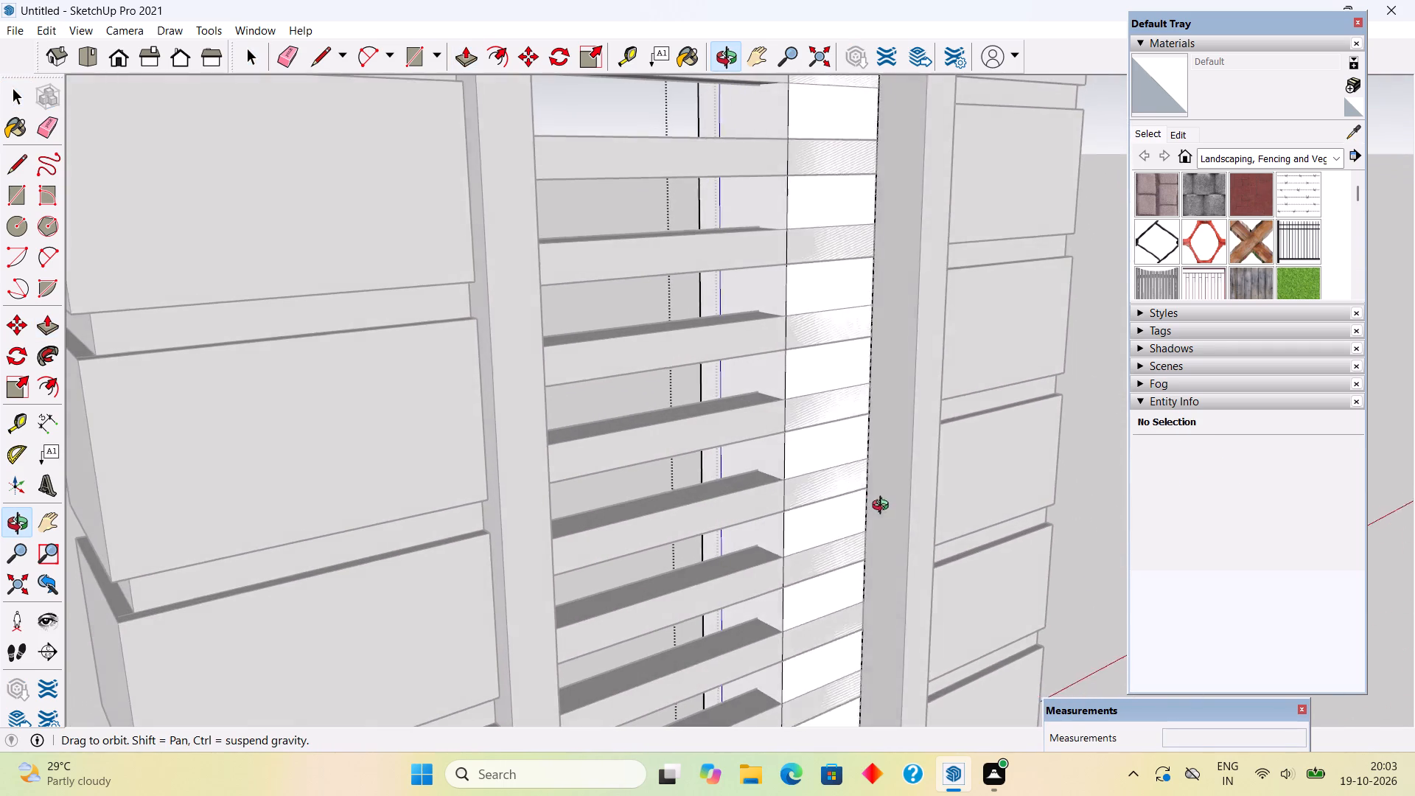
{"action": "middle_click_drag", "start_coordinate": [884, 507], "coordinate": [887, 508]}
{"action": "left_click", "coordinate": [742, 394]}
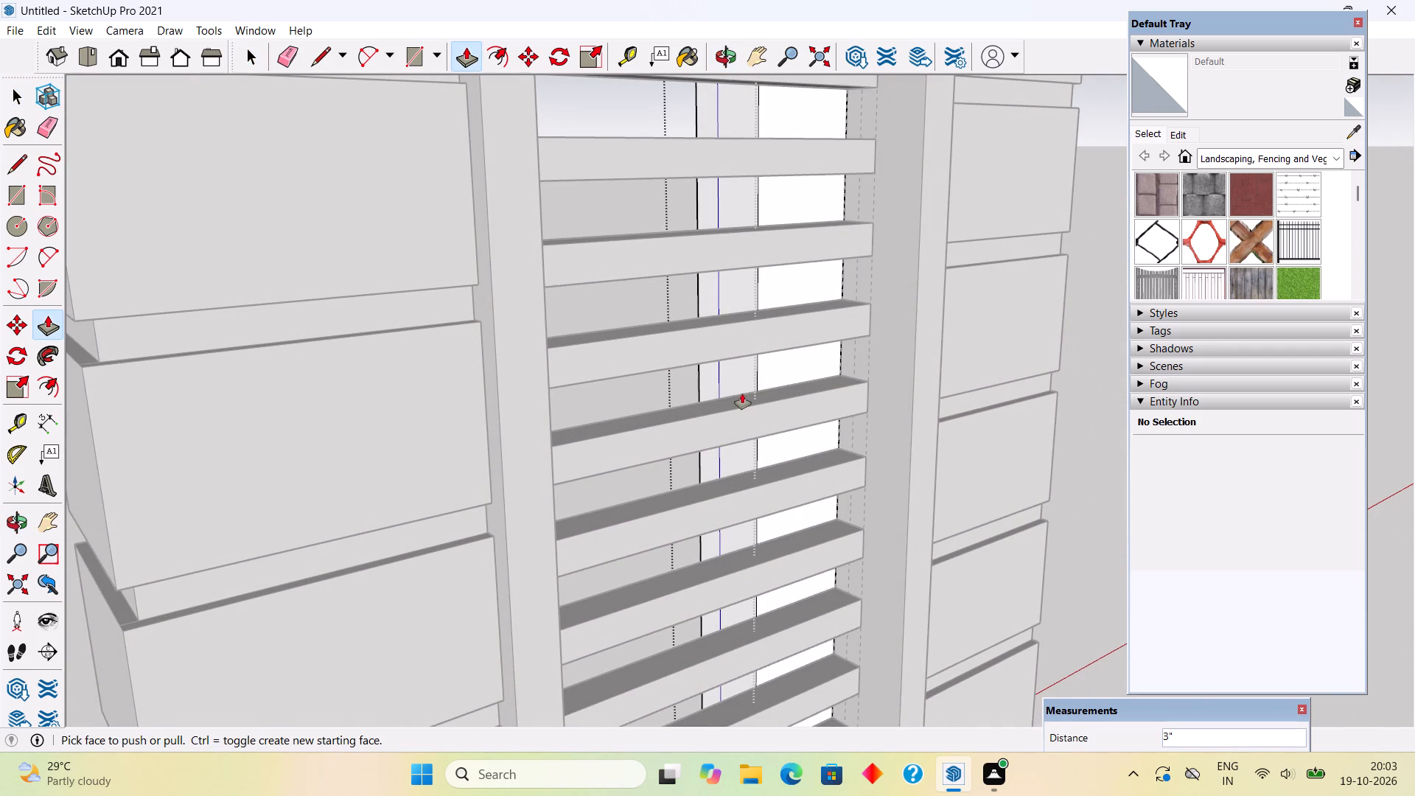
{"action": "key", "text": "space"}
{"action": "scroll", "coordinate": [742, 394], "scroll_direction": "down", "scroll_amount": 17}
{"action": "left_click", "coordinate": [1046, 419]}
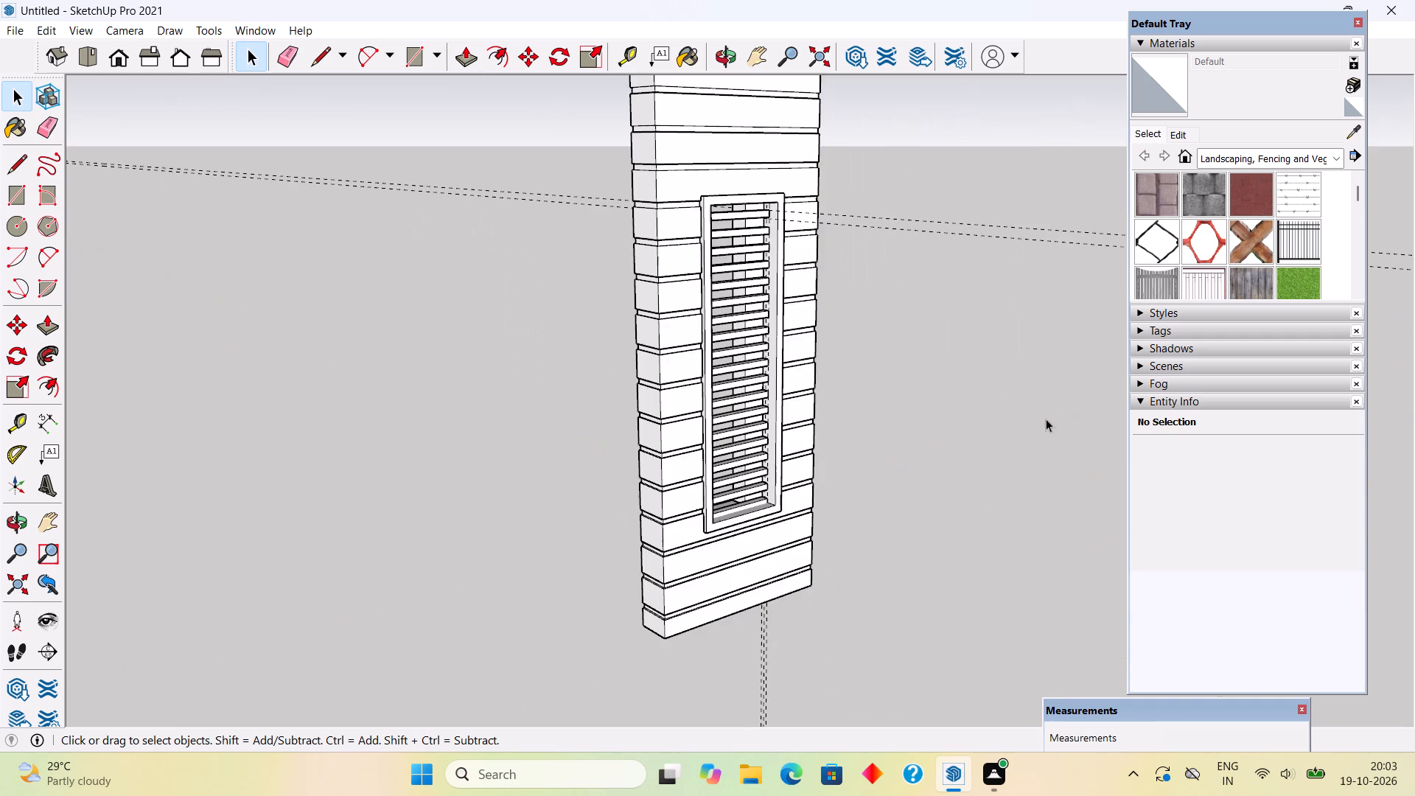
From behind the wall, push the vertical strip's rear face inward by about 2 11/16".
{"action": "middle_click_drag", "start_coordinate": [928, 556], "coordinate": [1103, 502]}
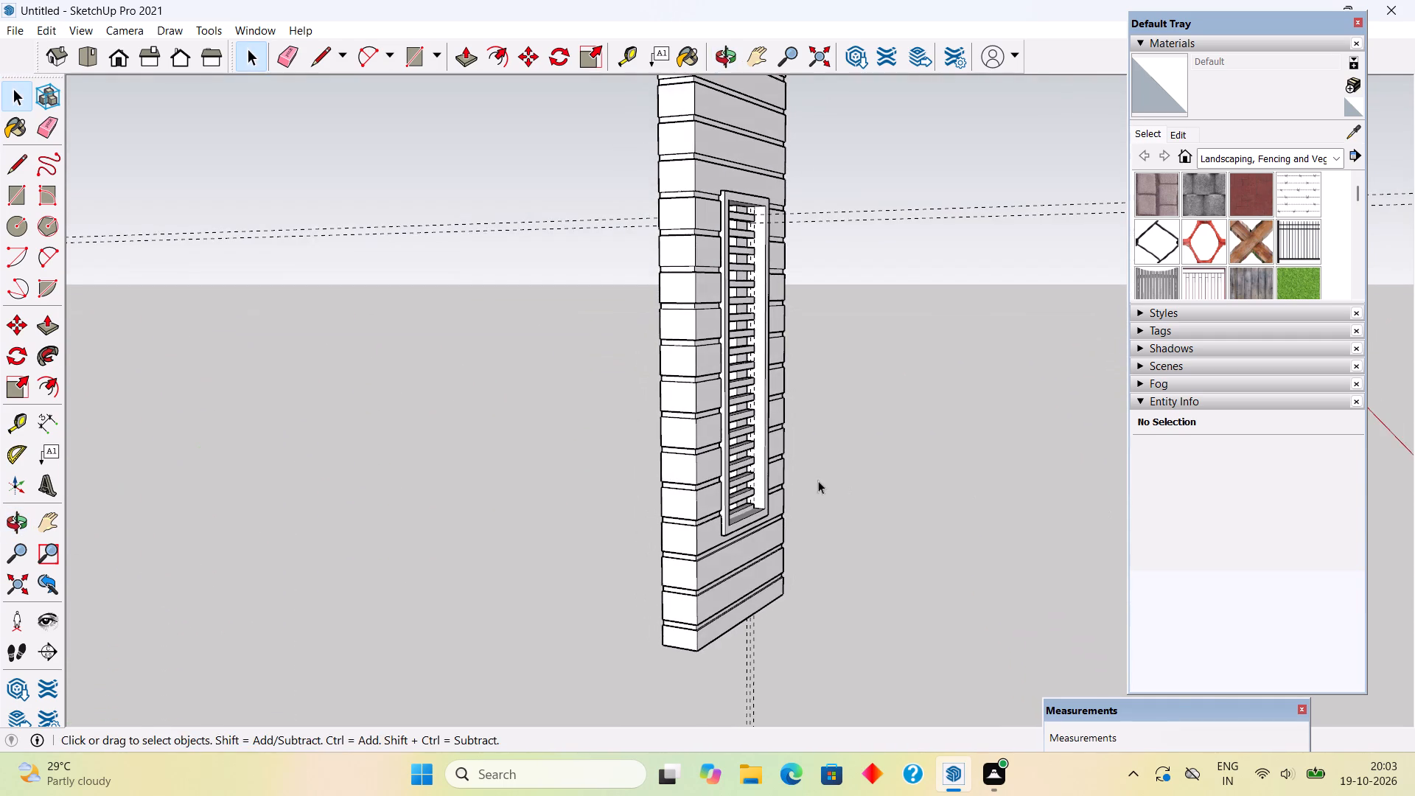
{"action": "middle_click_drag", "start_coordinate": [698, 475], "coordinate": [1205, 512]}
{"action": "scroll", "coordinate": [758, 489], "scroll_direction": "up", "scroll_amount": 5}
{"action": "scroll", "coordinate": [696, 483], "scroll_direction": "up", "scroll_amount": 1}
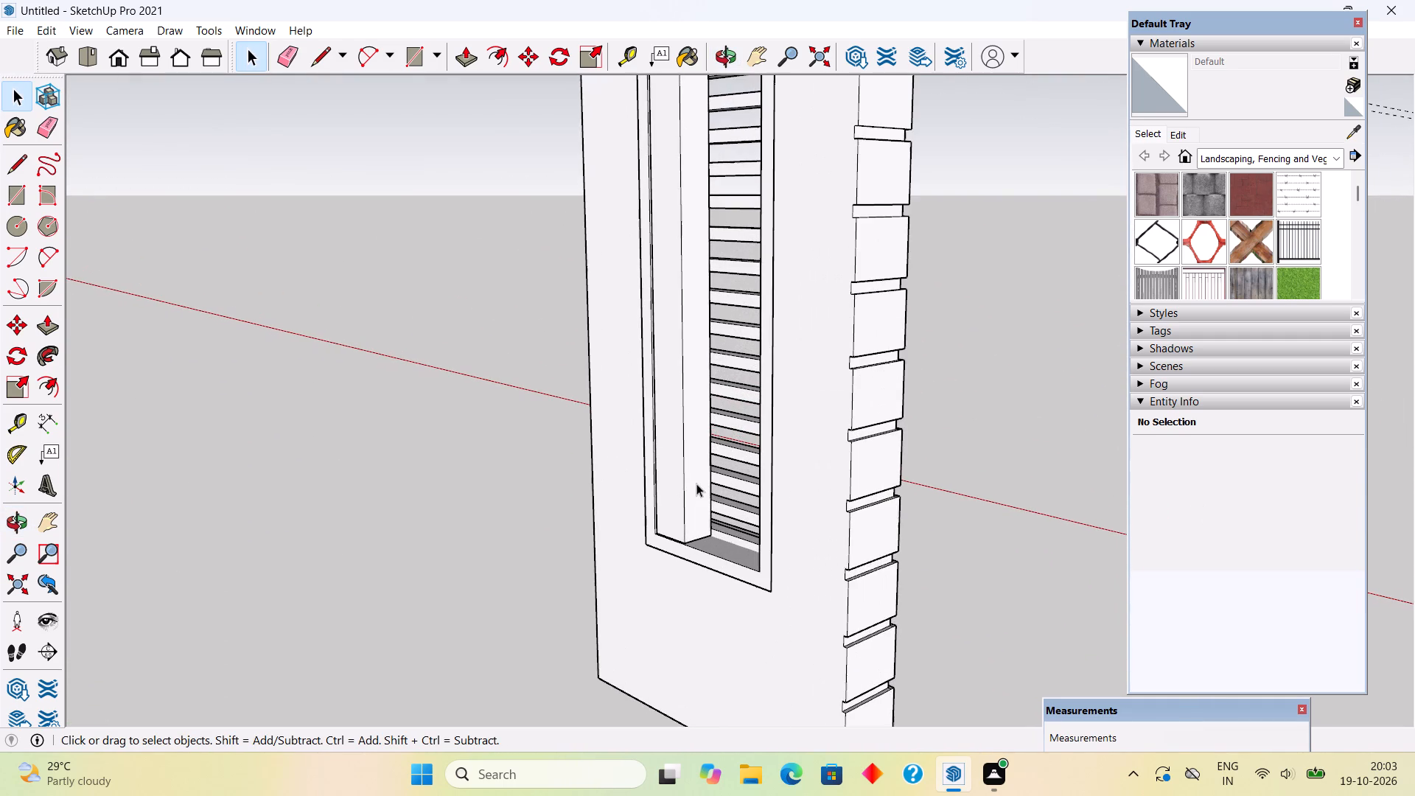
{"action": "double_click", "coordinate": [696, 483]}
{"action": "left_click", "coordinate": [696, 483]}
{"action": "key", "text": "p"}
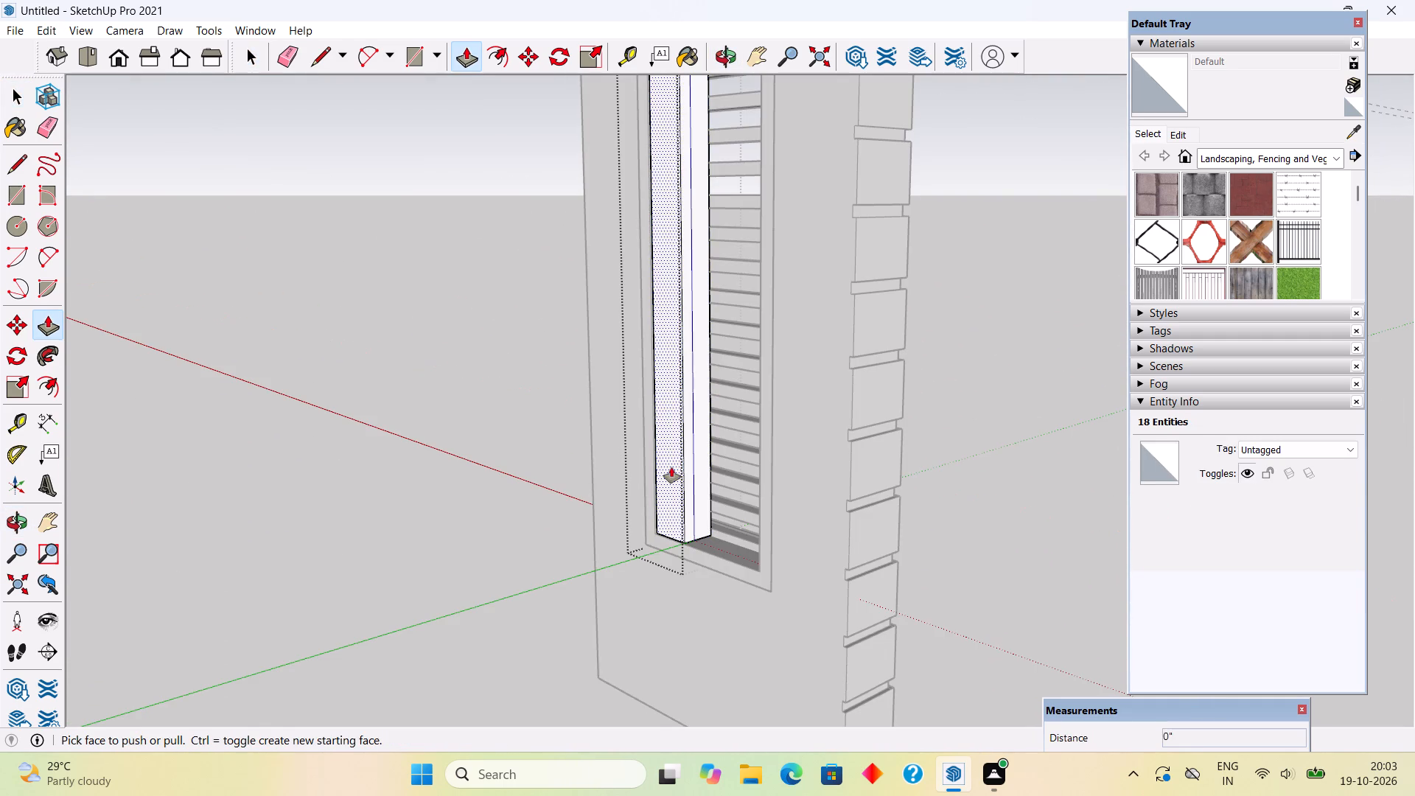
{"action": "left_click", "coordinate": [671, 467]}
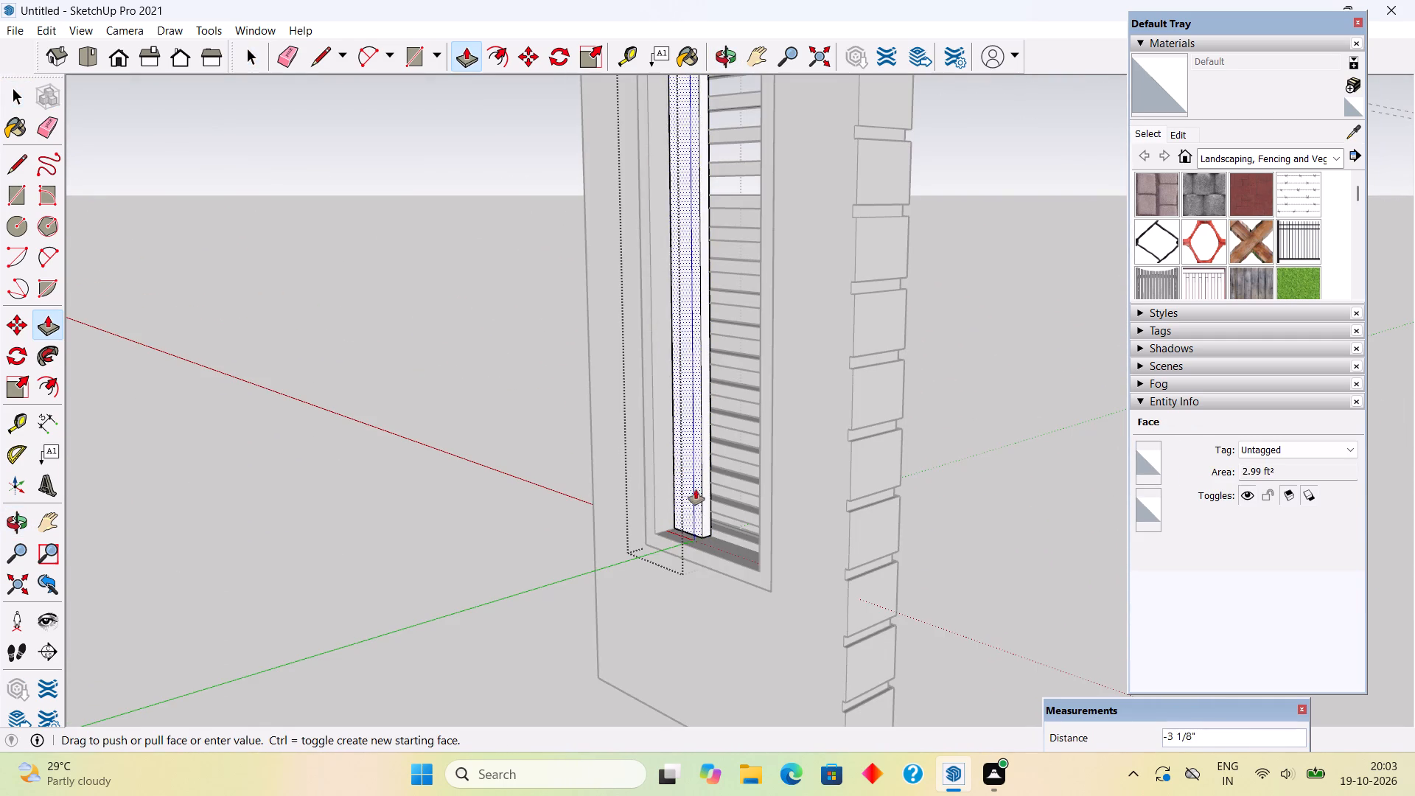
{"action": "left_click", "coordinate": [695, 495]}
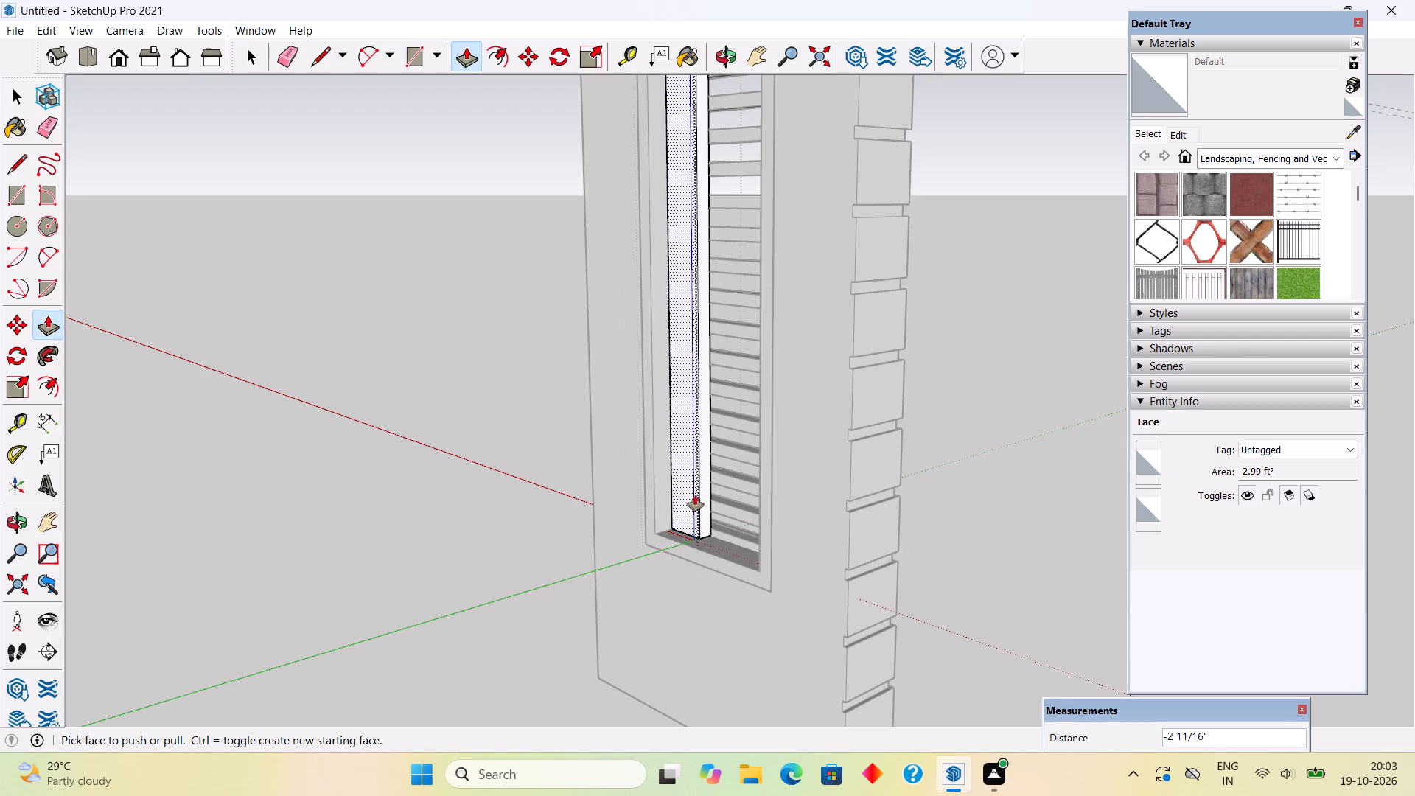
{"action": "key", "text": "space"}
{"action": "left_click", "coordinate": [573, 394]}
Examine the louvred window and its vertical strip in the clad wall from several angles.
{"action": "middle_click_drag", "start_coordinate": [1171, 479], "coordinate": [574, 407]}
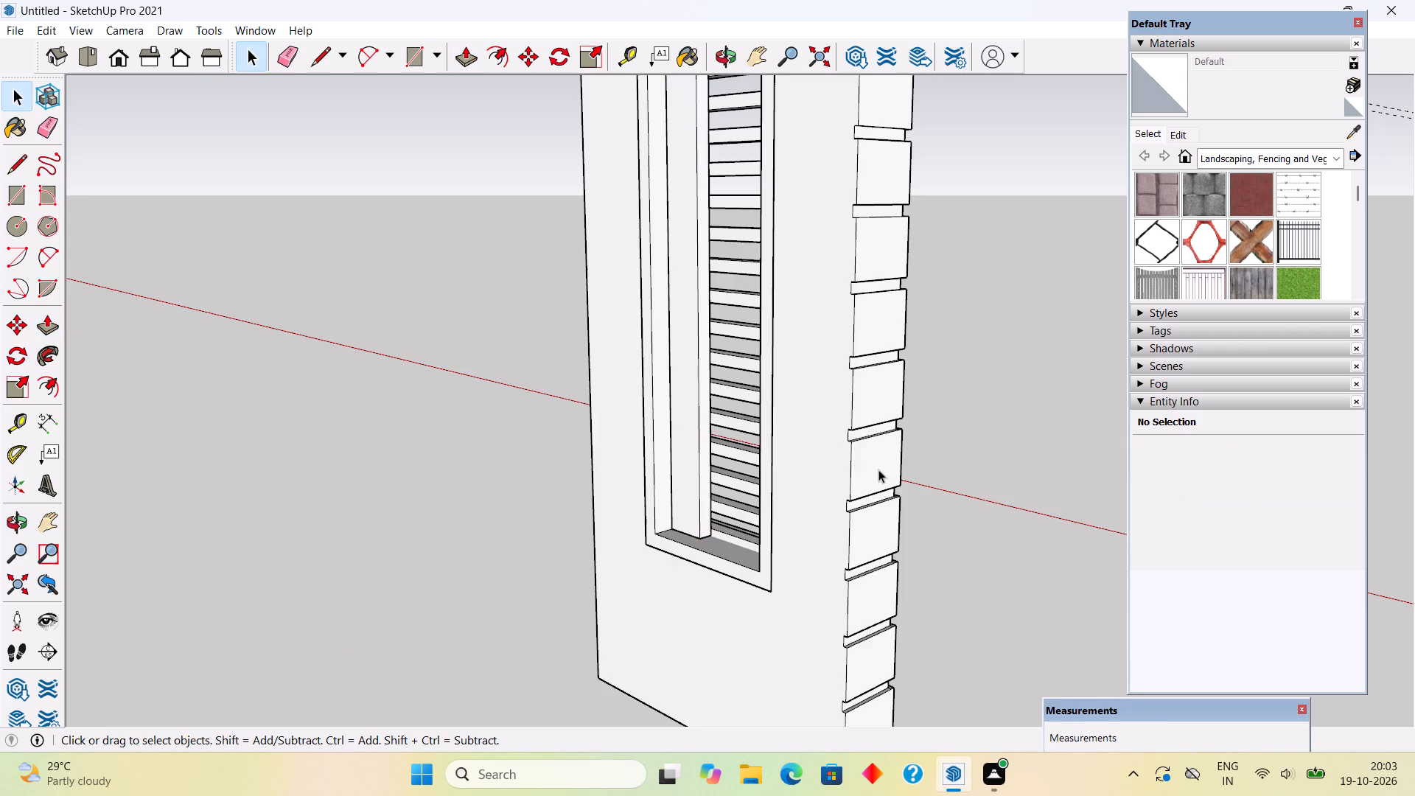
{"action": "middle_click_drag", "start_coordinate": [840, 470], "coordinate": [236, 368]}
{"action": "middle_click_drag", "start_coordinate": [903, 530], "coordinate": [739, 694]}
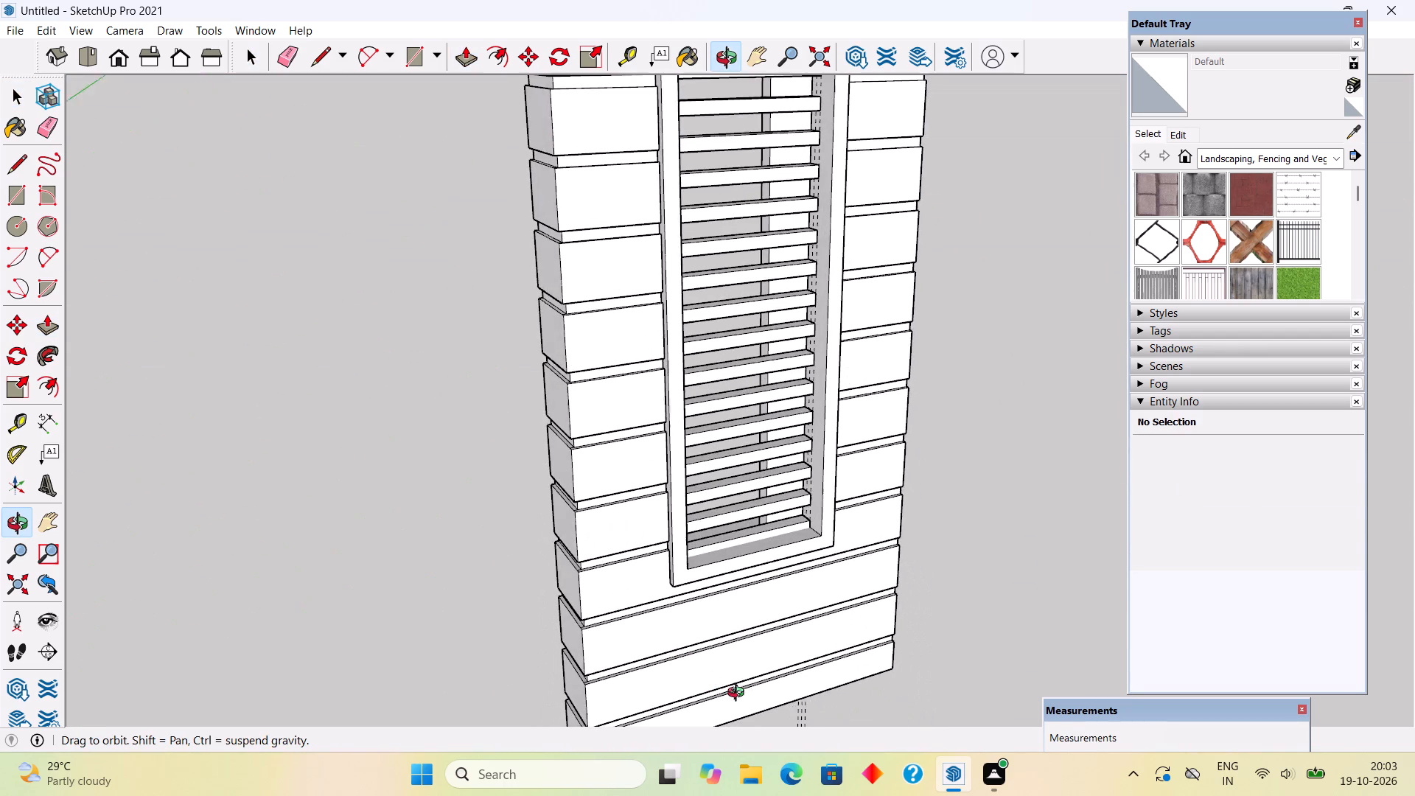
{"action": "middle_click_drag", "start_coordinate": [739, 694], "coordinate": [750, 697]}
{"action": "scroll", "coordinate": [750, 697], "scroll_direction": "down", "scroll_amount": 4}
{"action": "middle_click_drag", "start_coordinate": [817, 463], "coordinate": [647, 333]}
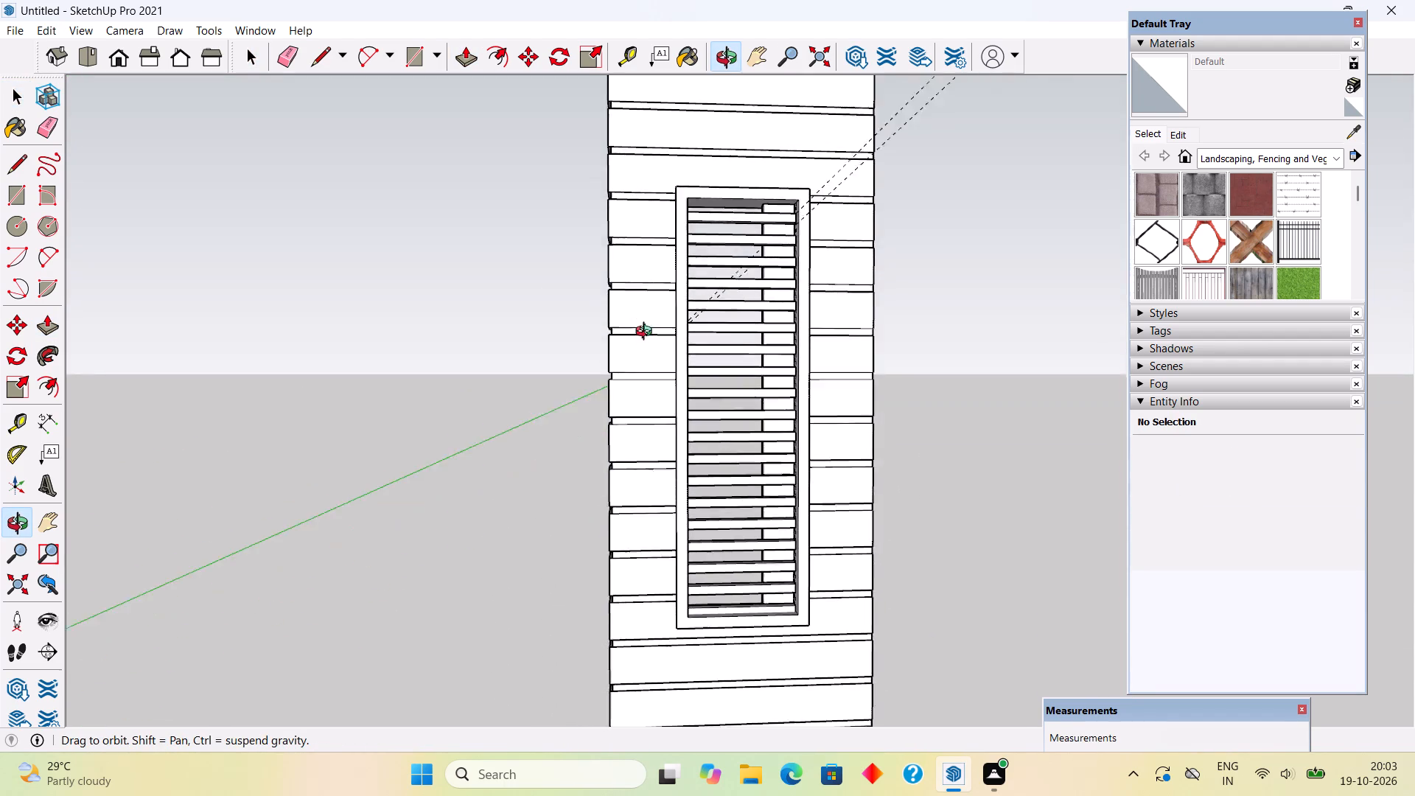
{"action": "middle_click_drag", "start_coordinate": [647, 333], "coordinate": [654, 390]}
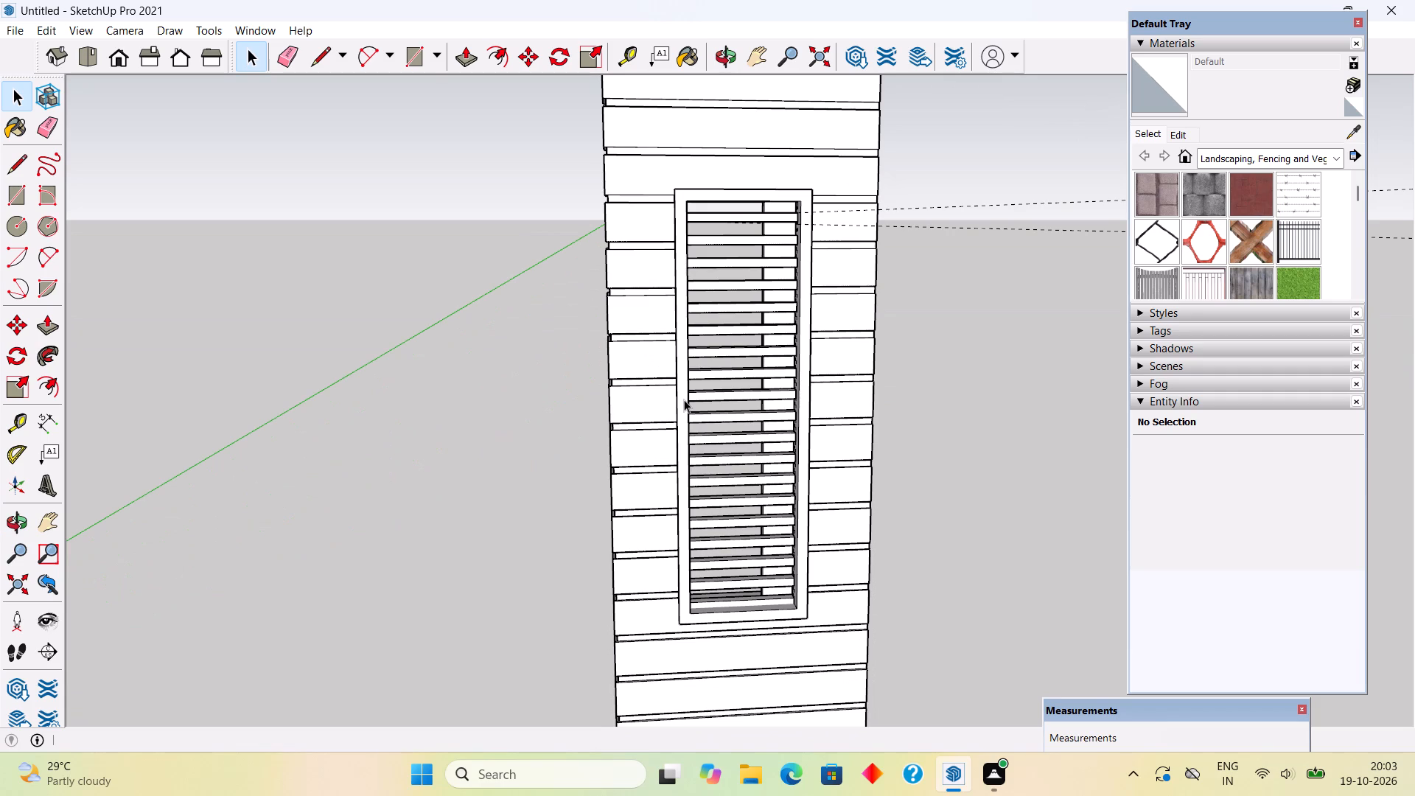
{"action": "scroll", "coordinate": [684, 399], "scroll_direction": "down", "scroll_amount": 2}
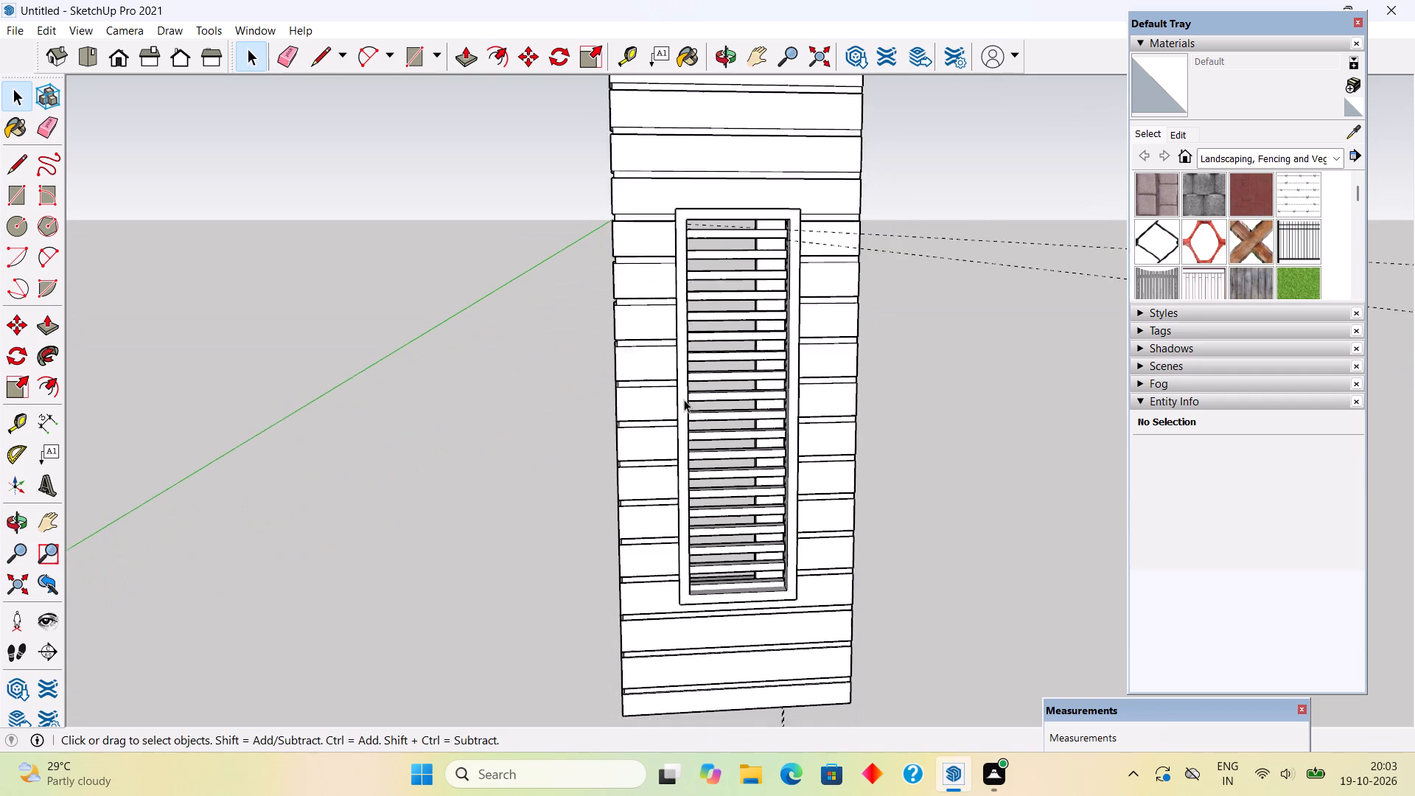
{"action": "scroll", "coordinate": [684, 399], "scroll_direction": "down", "scroll_amount": 6}
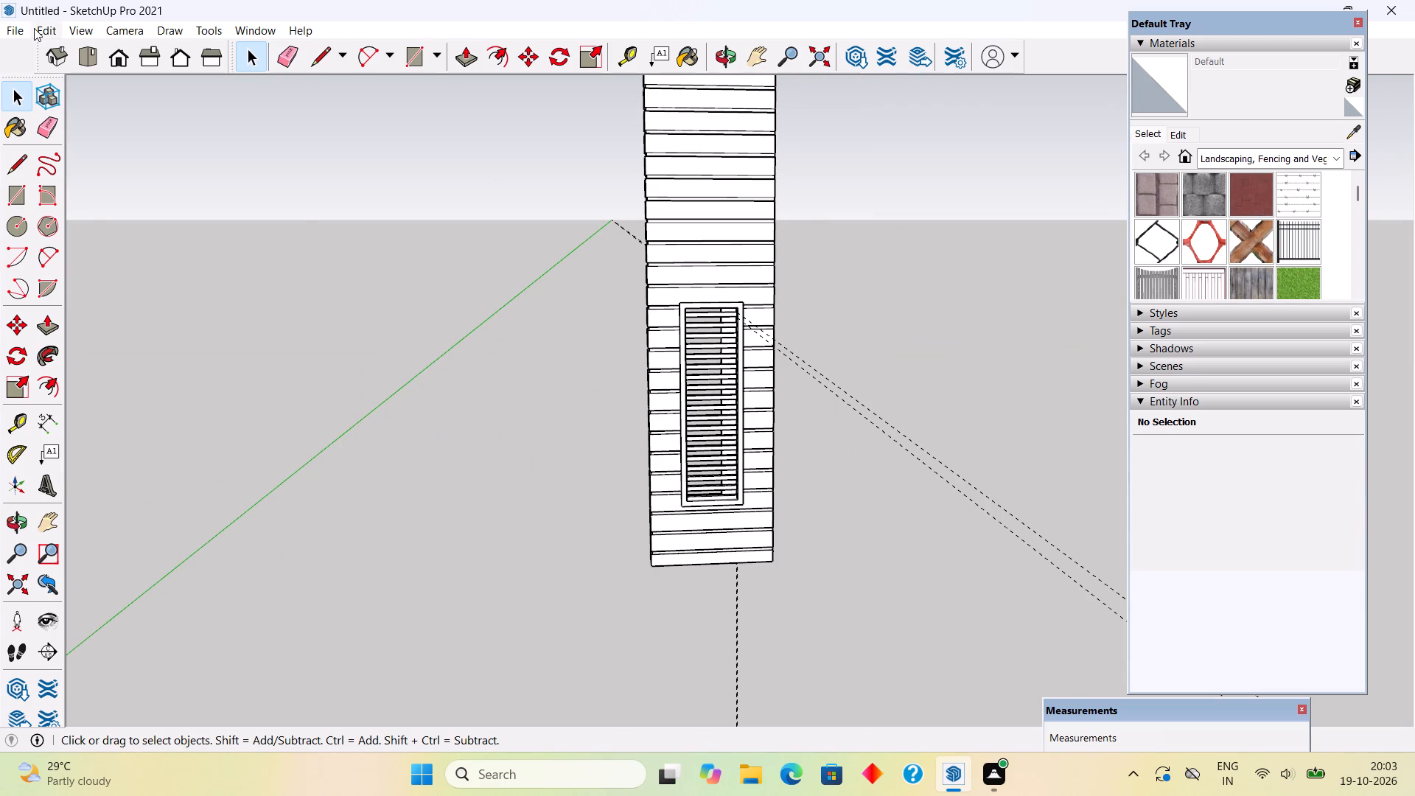
Delete all construction guides from the model.
{"action": "left_click", "coordinate": [35, 28]}
{"action": "left_click", "coordinate": [88, 189]}
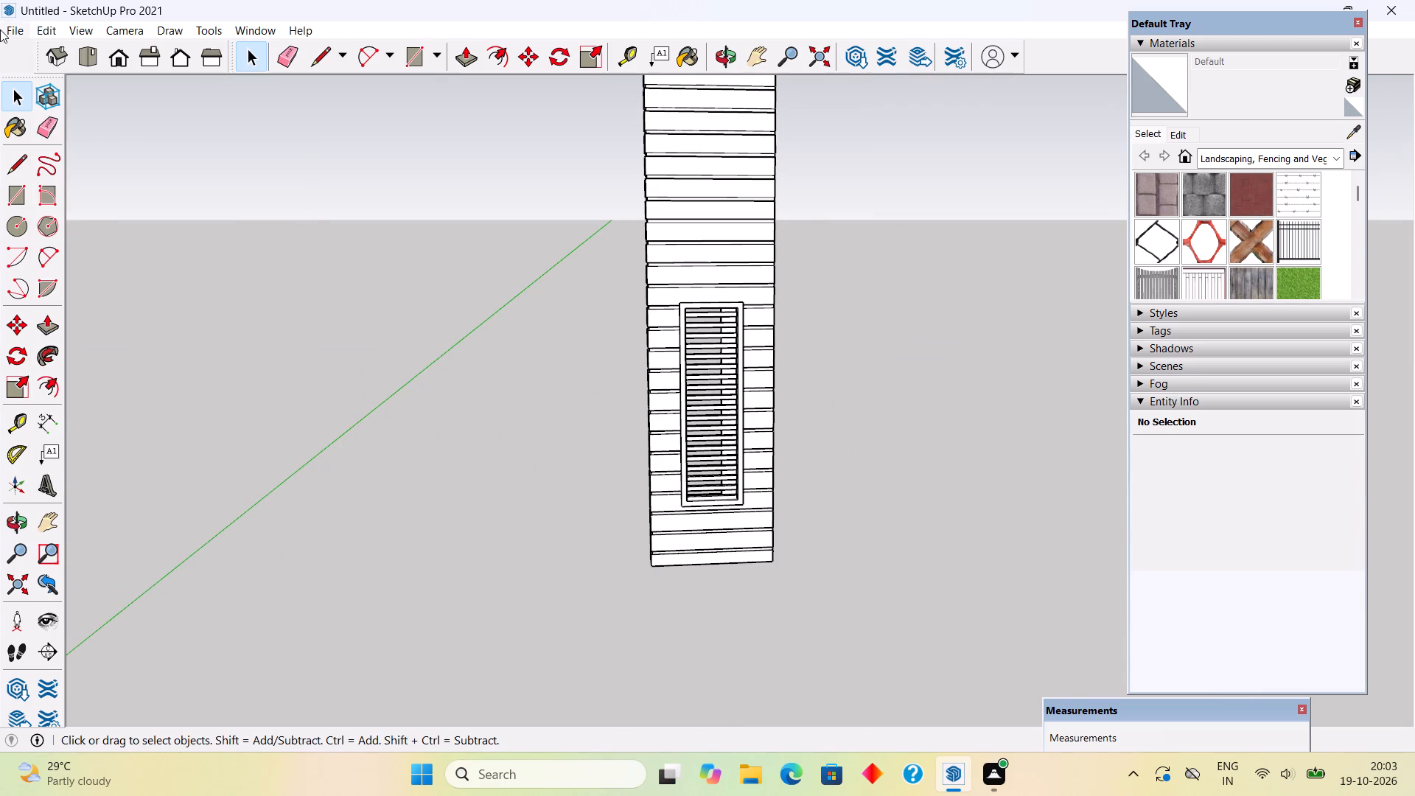
Unhide all hidden objects so the rest of the house is shown around the clad wall panel.
{"action": "left_click", "coordinate": [1, 23]}
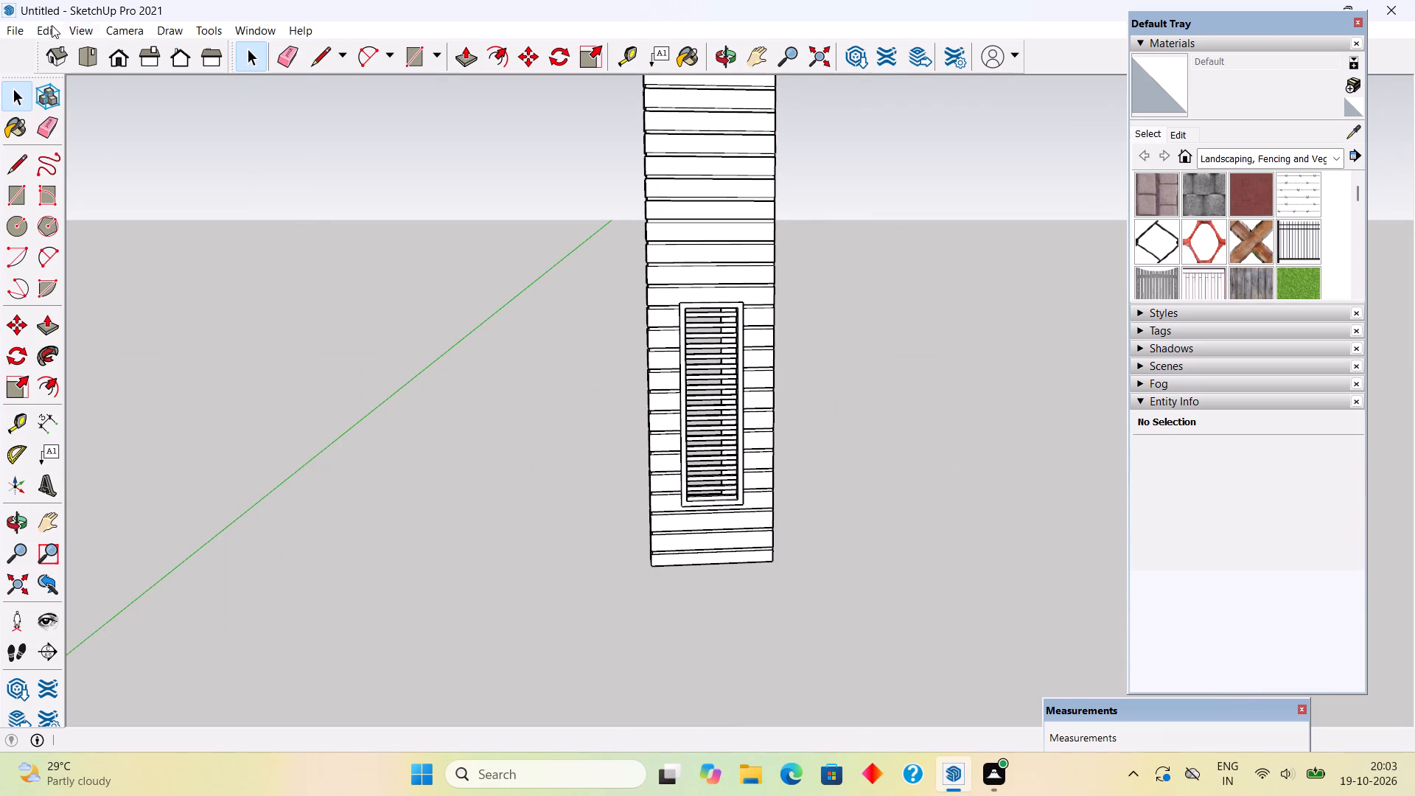
{"action": "left_click", "coordinate": [52, 25]}
{"action": "left_click", "coordinate": [52, 25]}
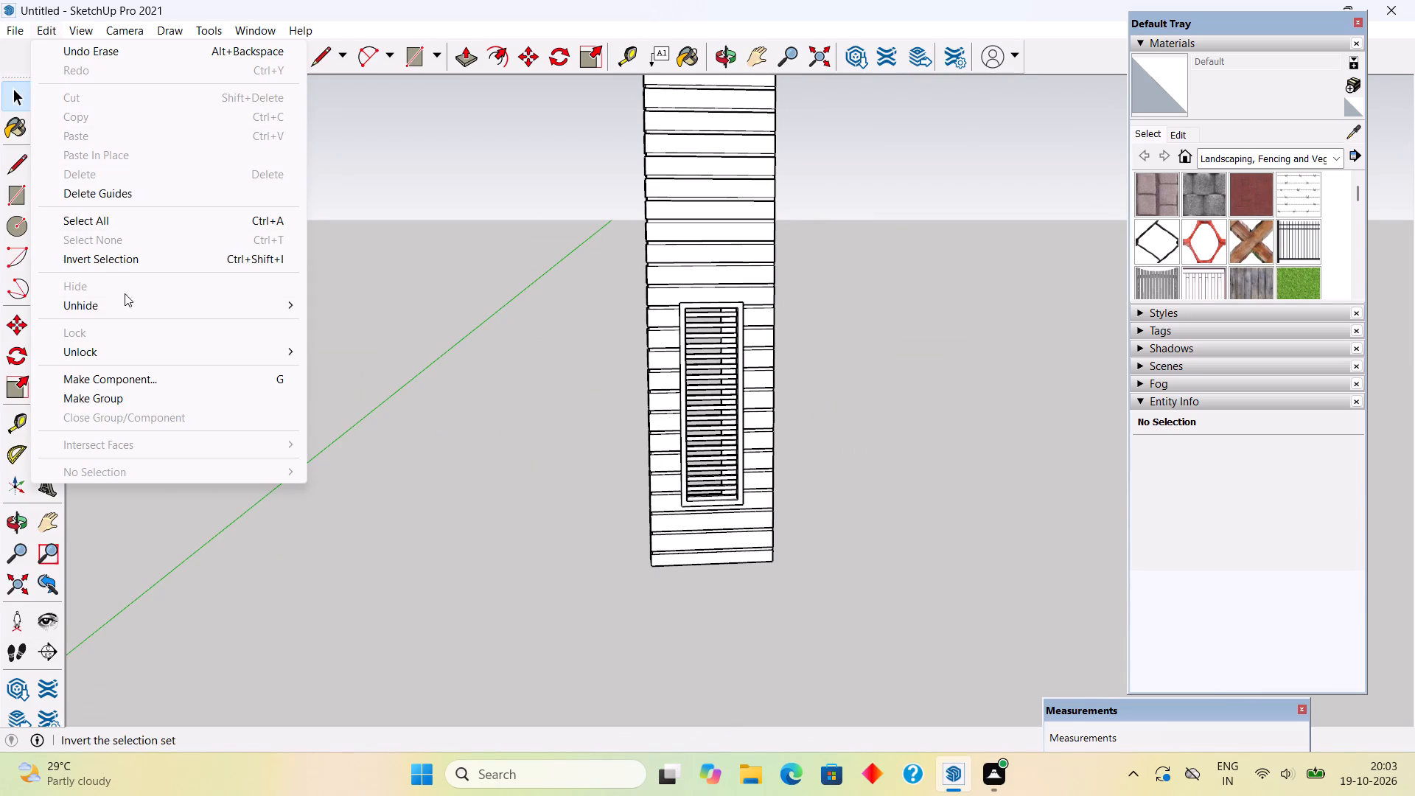
{"action": "left_click", "coordinate": [127, 302]}
{"action": "left_click", "coordinate": [332, 340]}
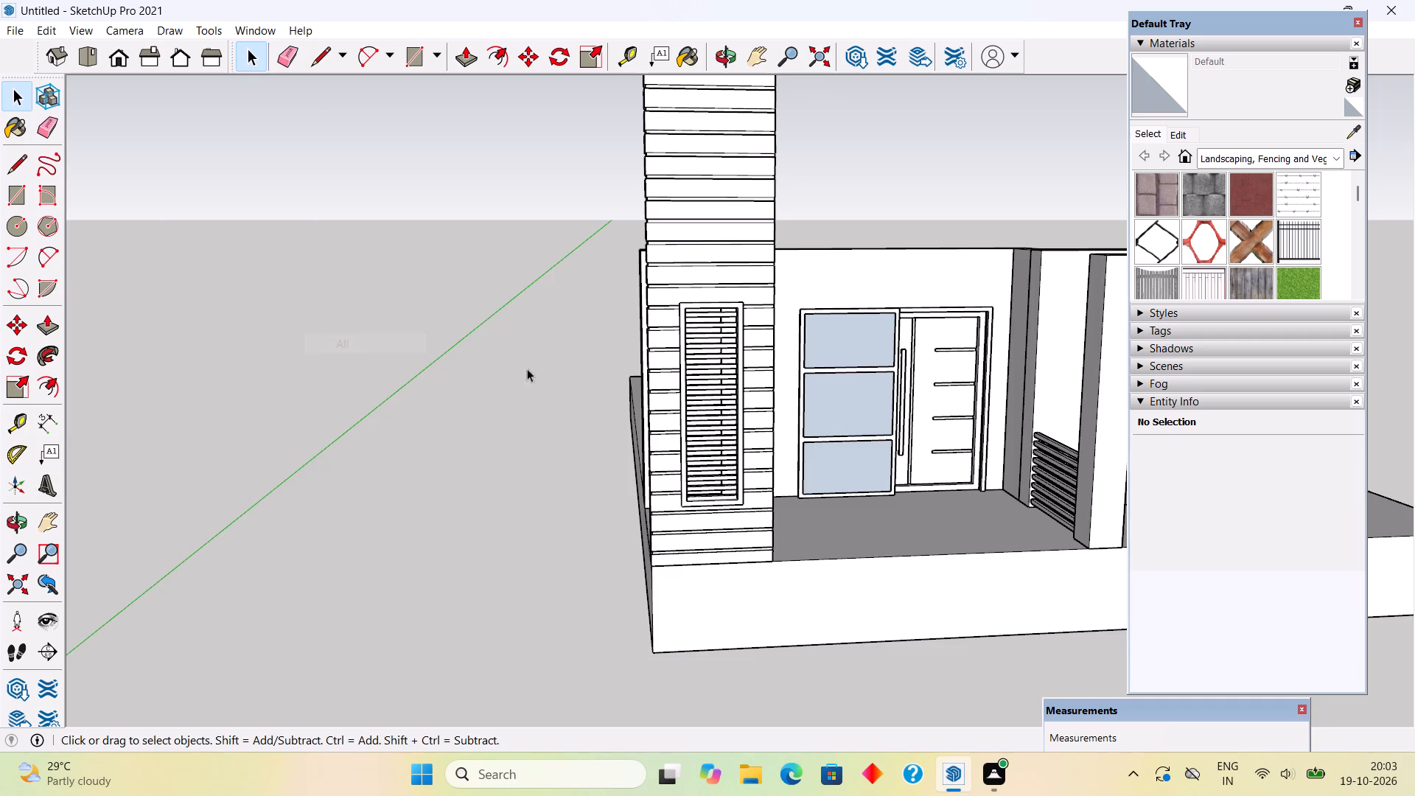
Examine the house front, with its clad walls, porch, door and windows, from the front, side and rear.
{"action": "middle_click_drag", "start_coordinate": [859, 363], "coordinate": [985, 369]}
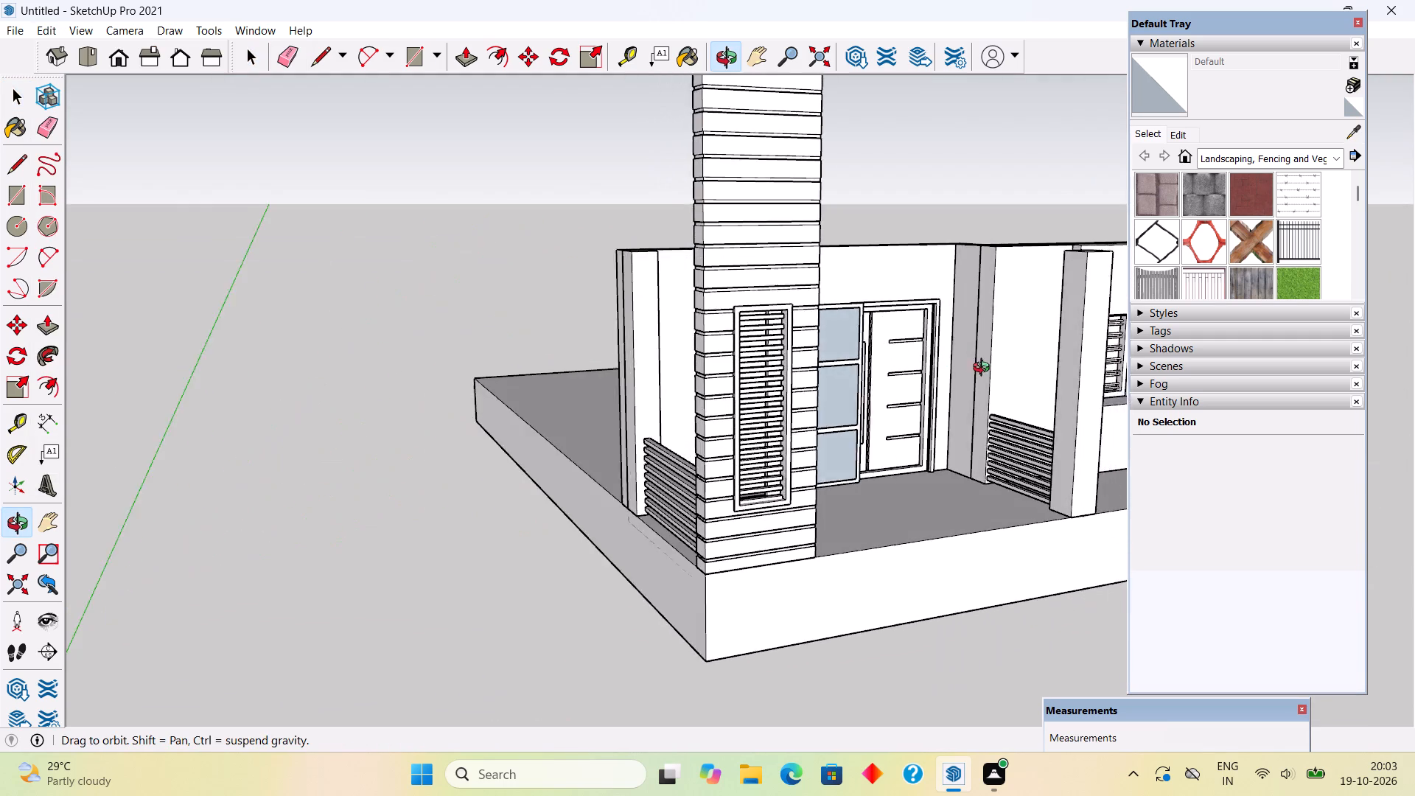
{"action": "middle_click_drag", "start_coordinate": [985, 369], "coordinate": [938, 368]}
{"action": "scroll", "coordinate": [938, 368], "scroll_direction": "down", "scroll_amount": 9}
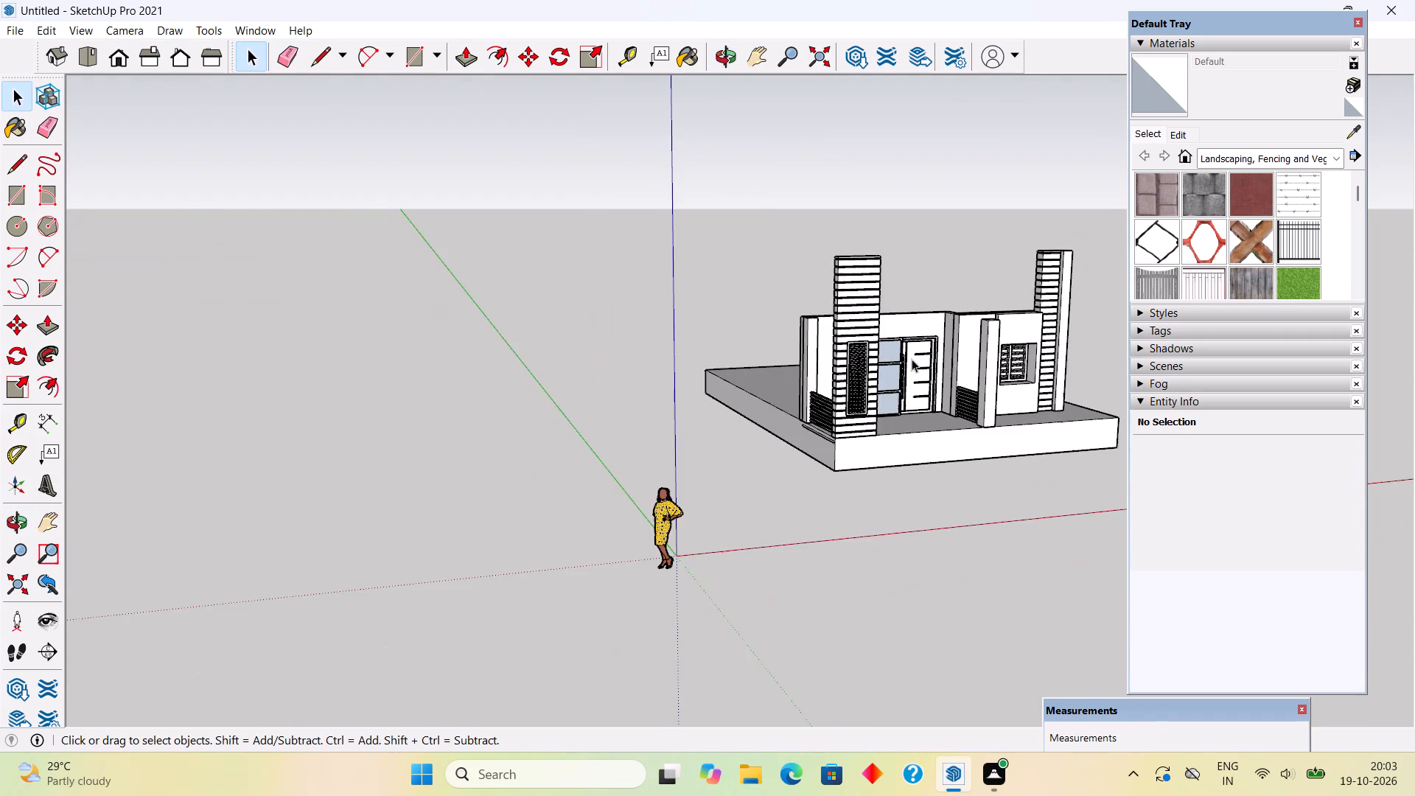
{"action": "scroll", "coordinate": [906, 358], "scroll_direction": "down", "scroll_amount": 3}
{"action": "scroll", "coordinate": [1058, 323], "scroll_direction": "up", "scroll_amount": 10}
{"action": "middle_click_drag", "start_coordinate": [1020, 359], "coordinate": [943, 298]}
{"action": "scroll", "coordinate": [944, 298], "scroll_direction": "up", "scroll_amount": 5}
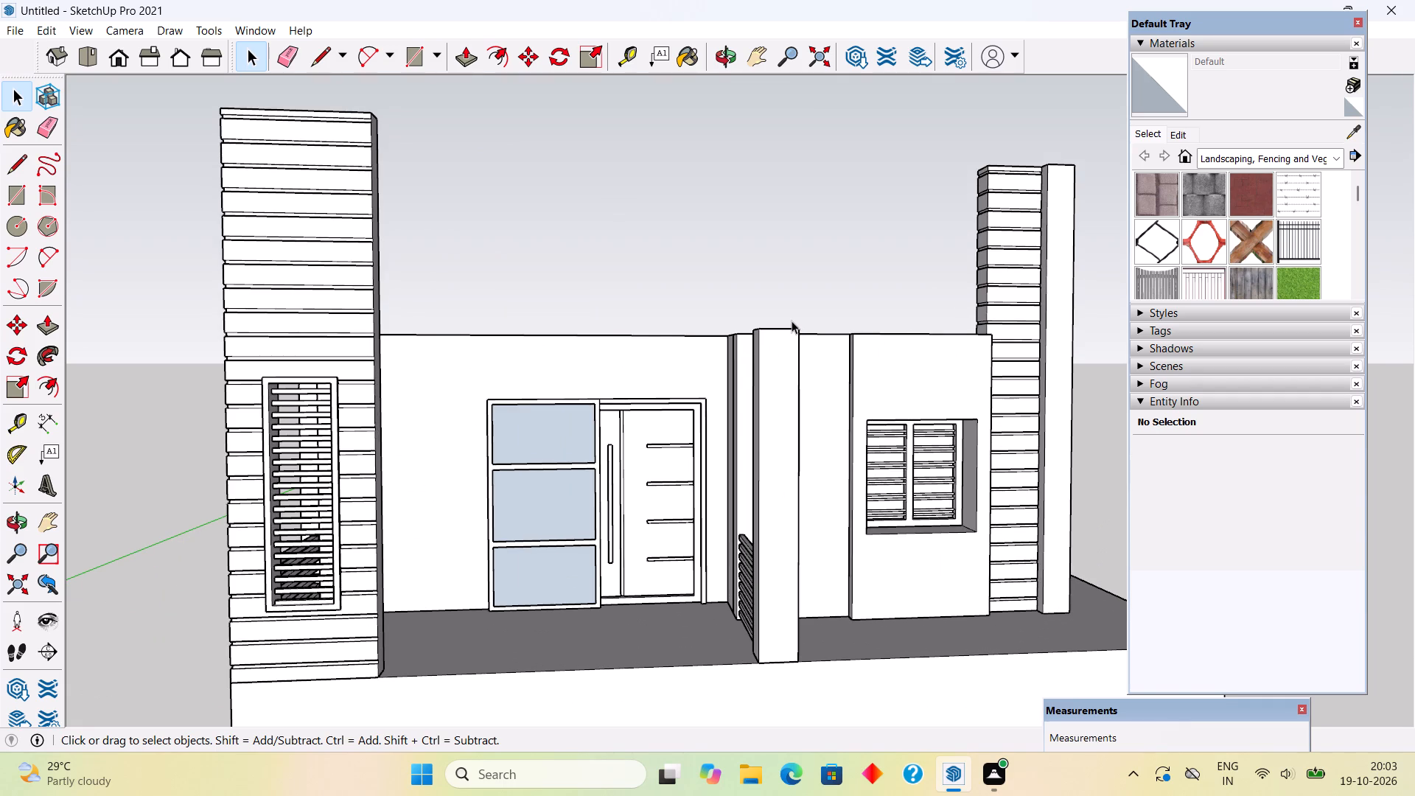
{"action": "scroll", "coordinate": [792, 321], "scroll_direction": "down", "scroll_amount": 4}
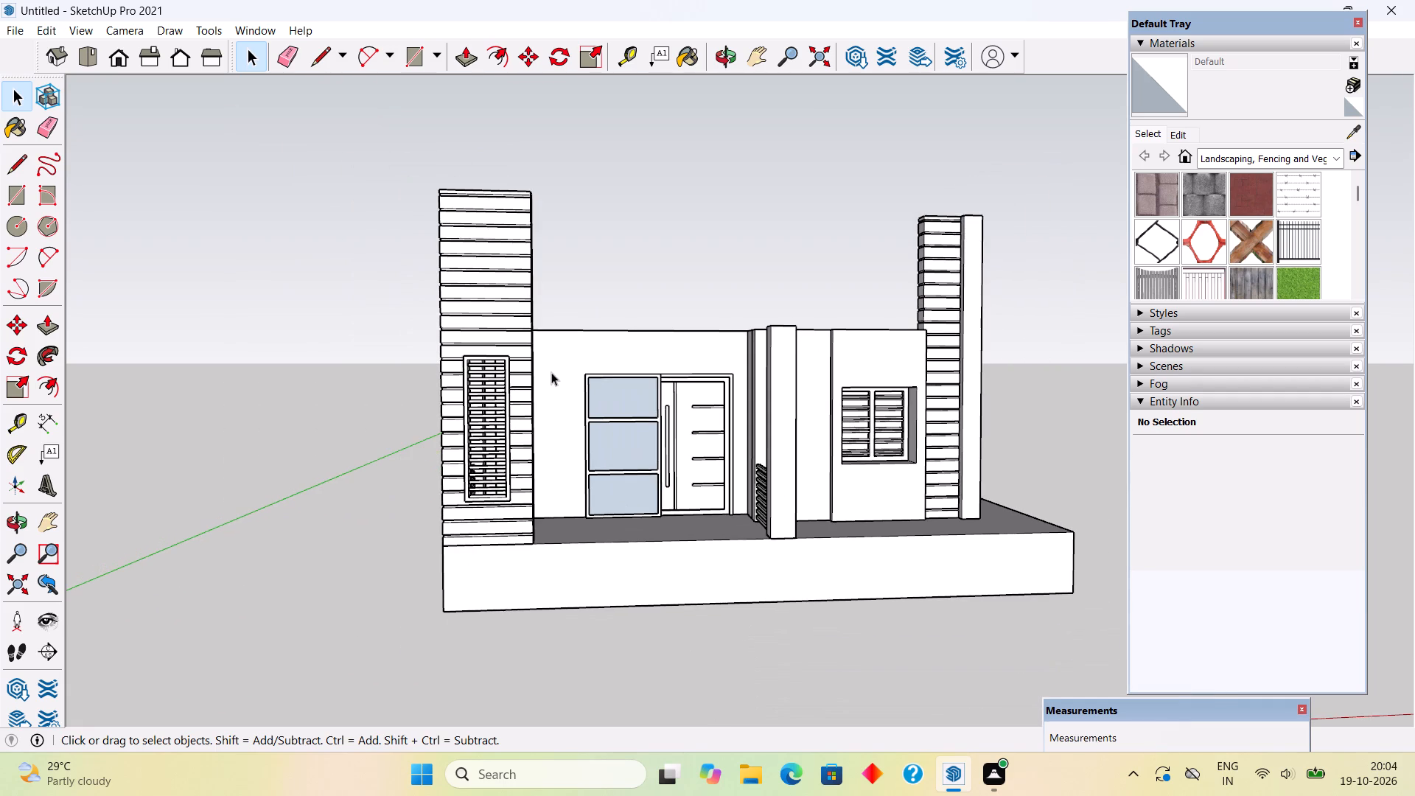
{"action": "middle_click_drag", "start_coordinate": [598, 425], "coordinate": [952, 485]}
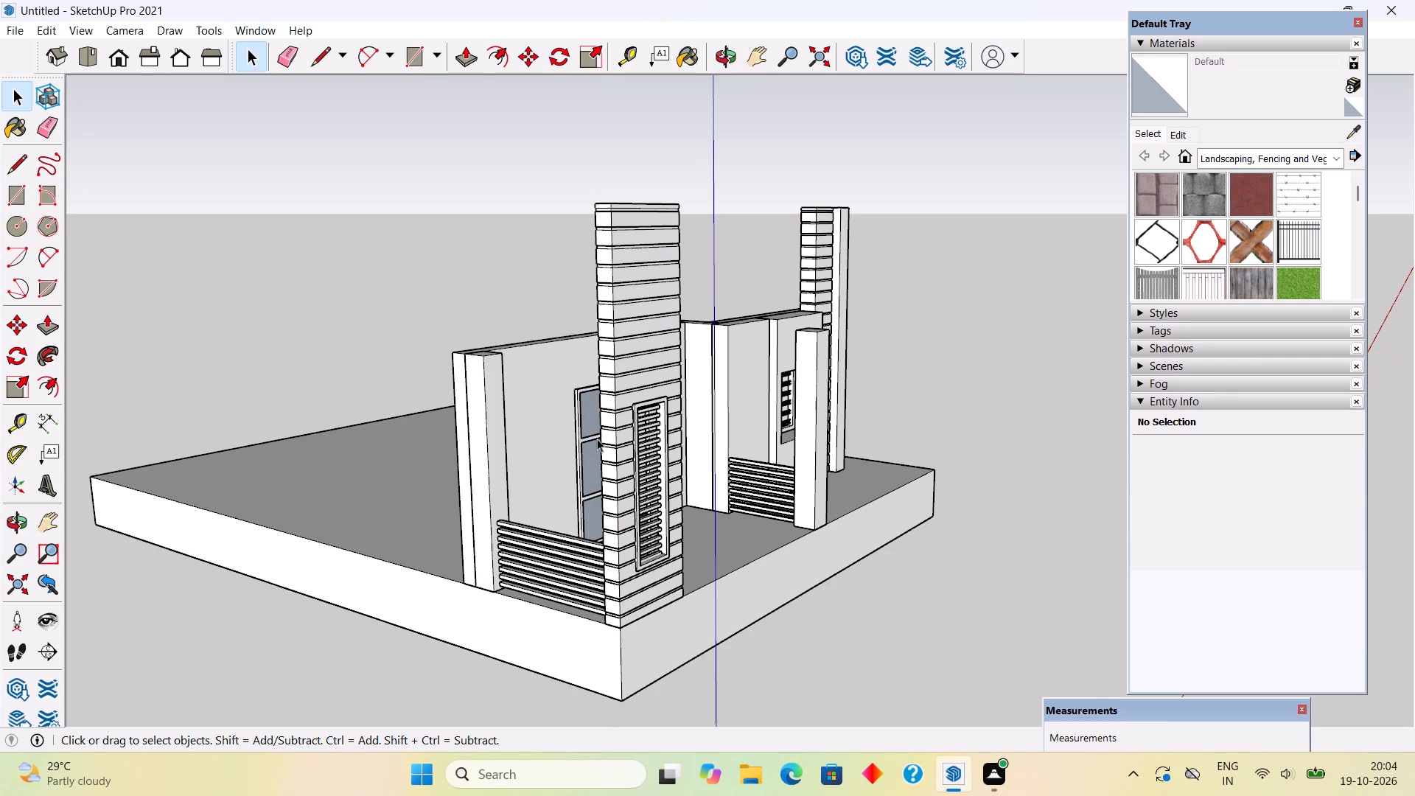
{"action": "scroll", "coordinate": [597, 439], "scroll_direction": "down", "scroll_amount": 1}
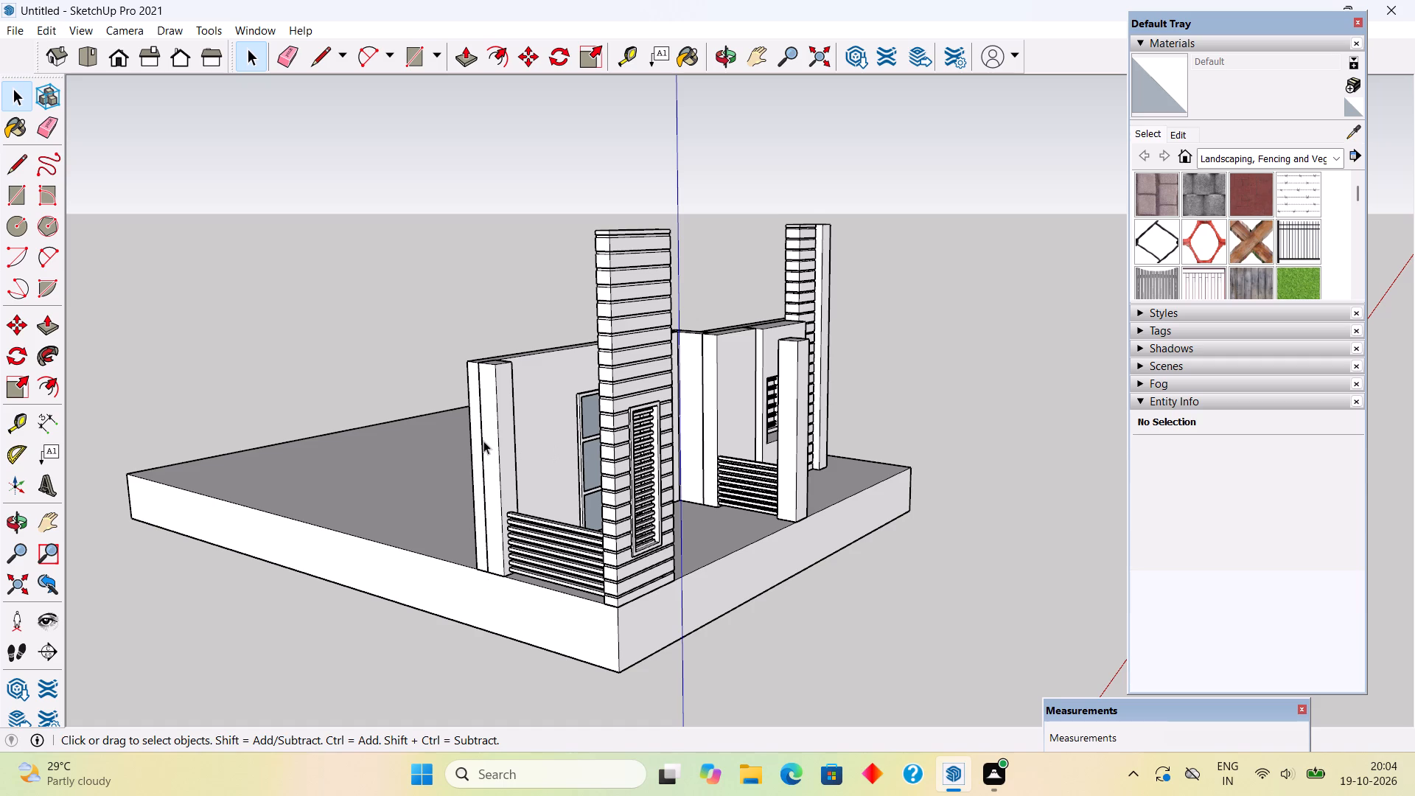
{"action": "middle_click_drag", "start_coordinate": [496, 468], "coordinate": [685, 511]}
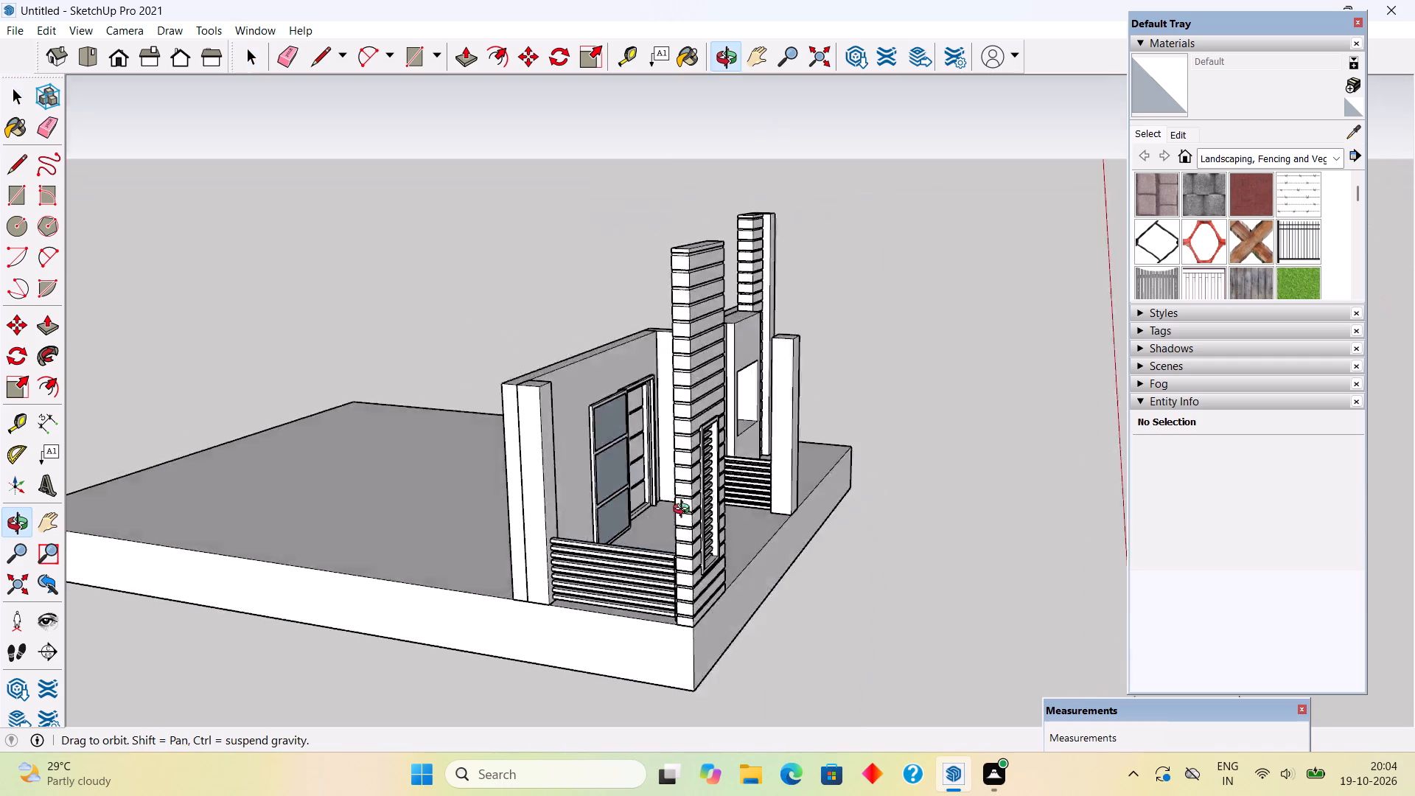
{"action": "middle_click_drag", "start_coordinate": [685, 511], "coordinate": [969, 486]}
{"action": "scroll", "coordinate": [968, 472], "scroll_direction": "down", "scroll_amount": 5}
{"action": "middle_click_drag", "start_coordinate": [790, 441], "coordinate": [834, 559]}
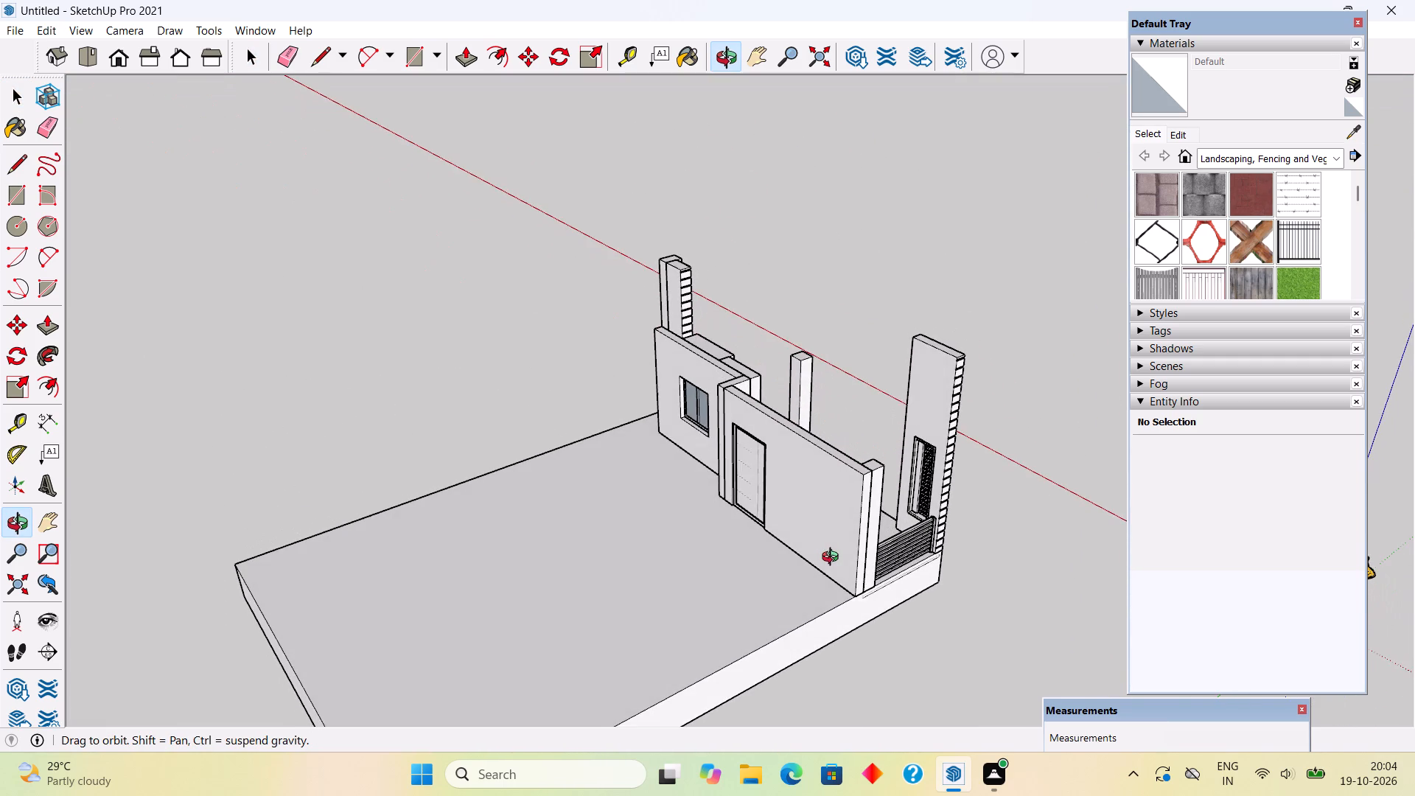
{"action": "middle_click_drag", "start_coordinate": [834, 559], "coordinate": [843, 618]}
Place a guide parallel to the slab's long side edge, 9" inward, beside the end of the front wall.
{"action": "scroll", "coordinate": [843, 618], "scroll_direction": "up", "scroll_amount": 1}
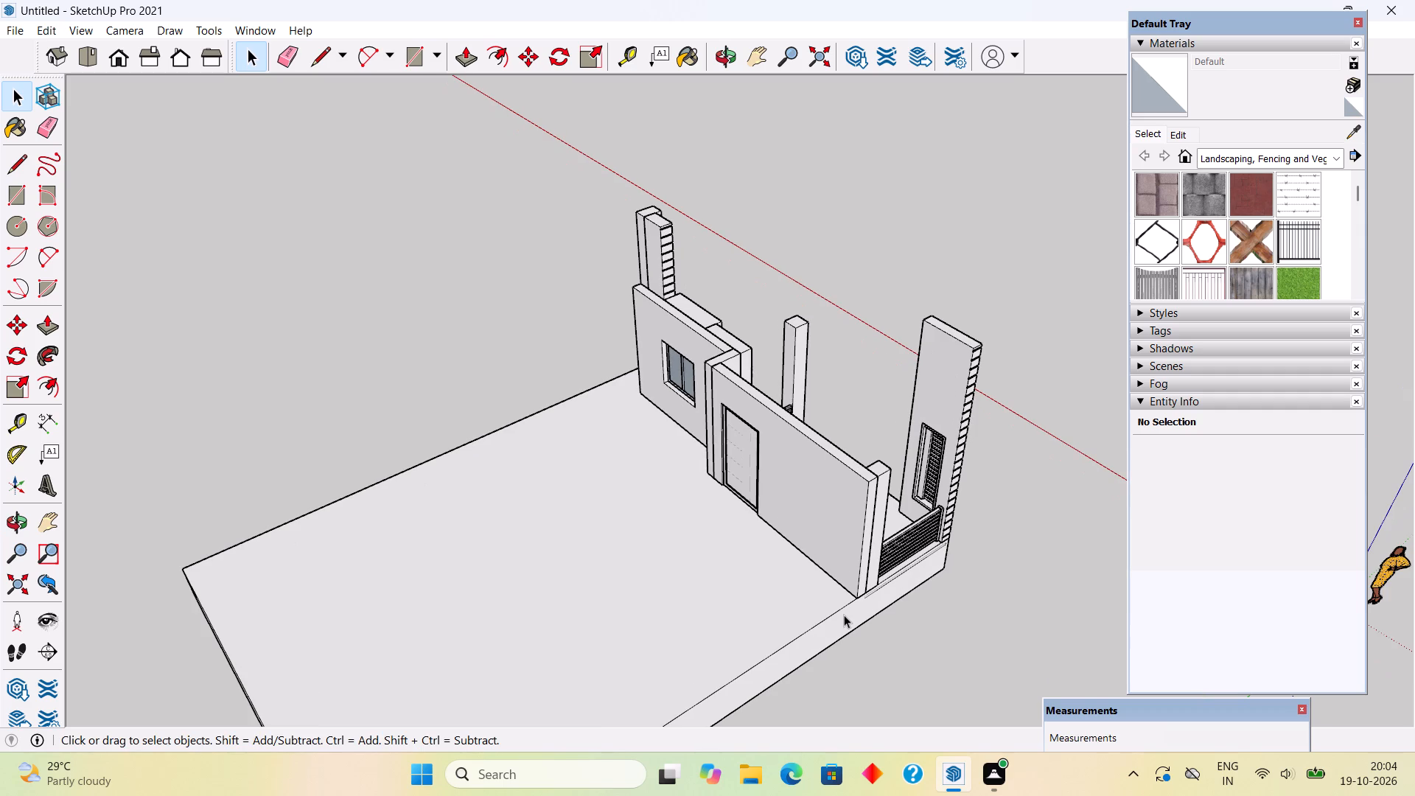
{"action": "scroll", "coordinate": [844, 615], "scroll_direction": "up", "scroll_amount": 5}
{"action": "key", "text": "t"}
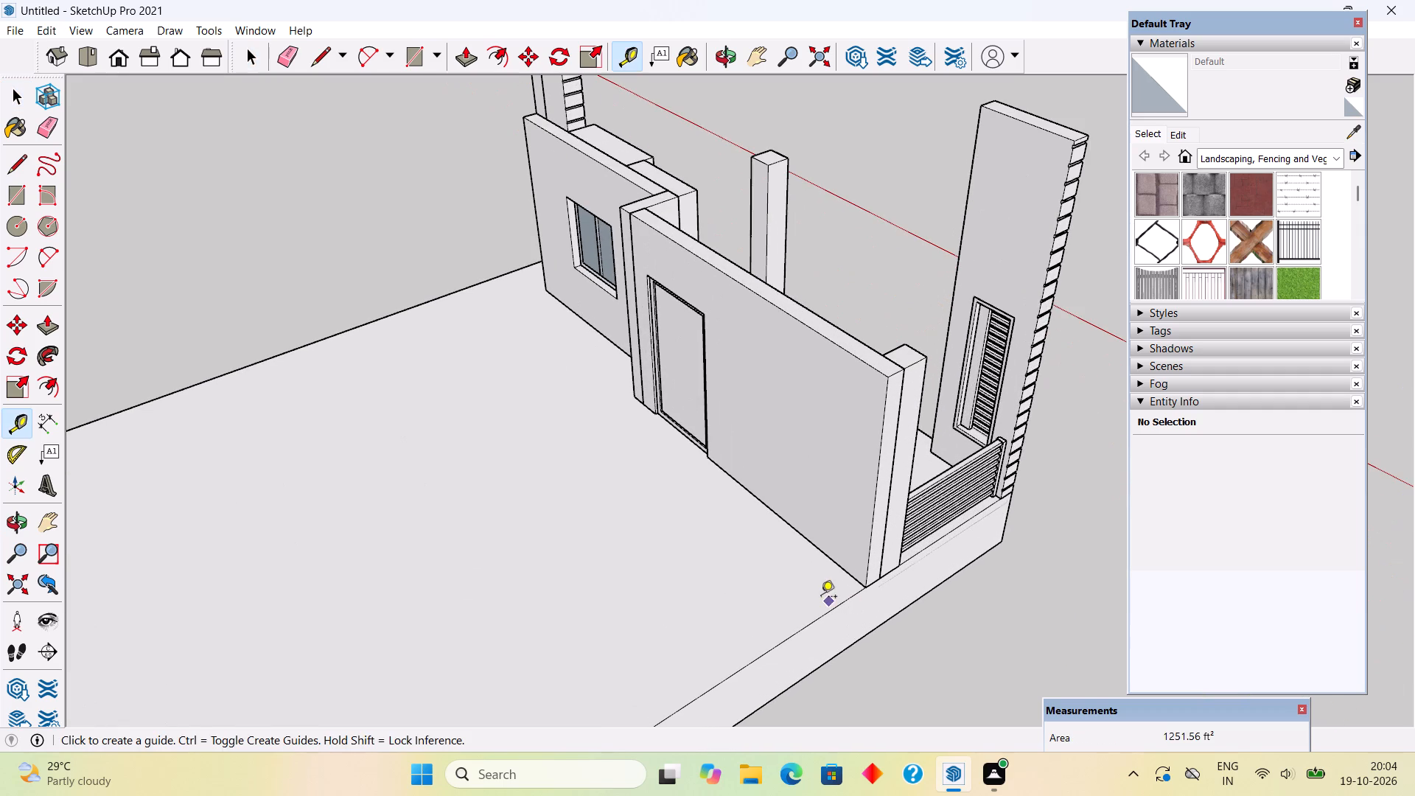
{"action": "left_click", "coordinate": [819, 615]}
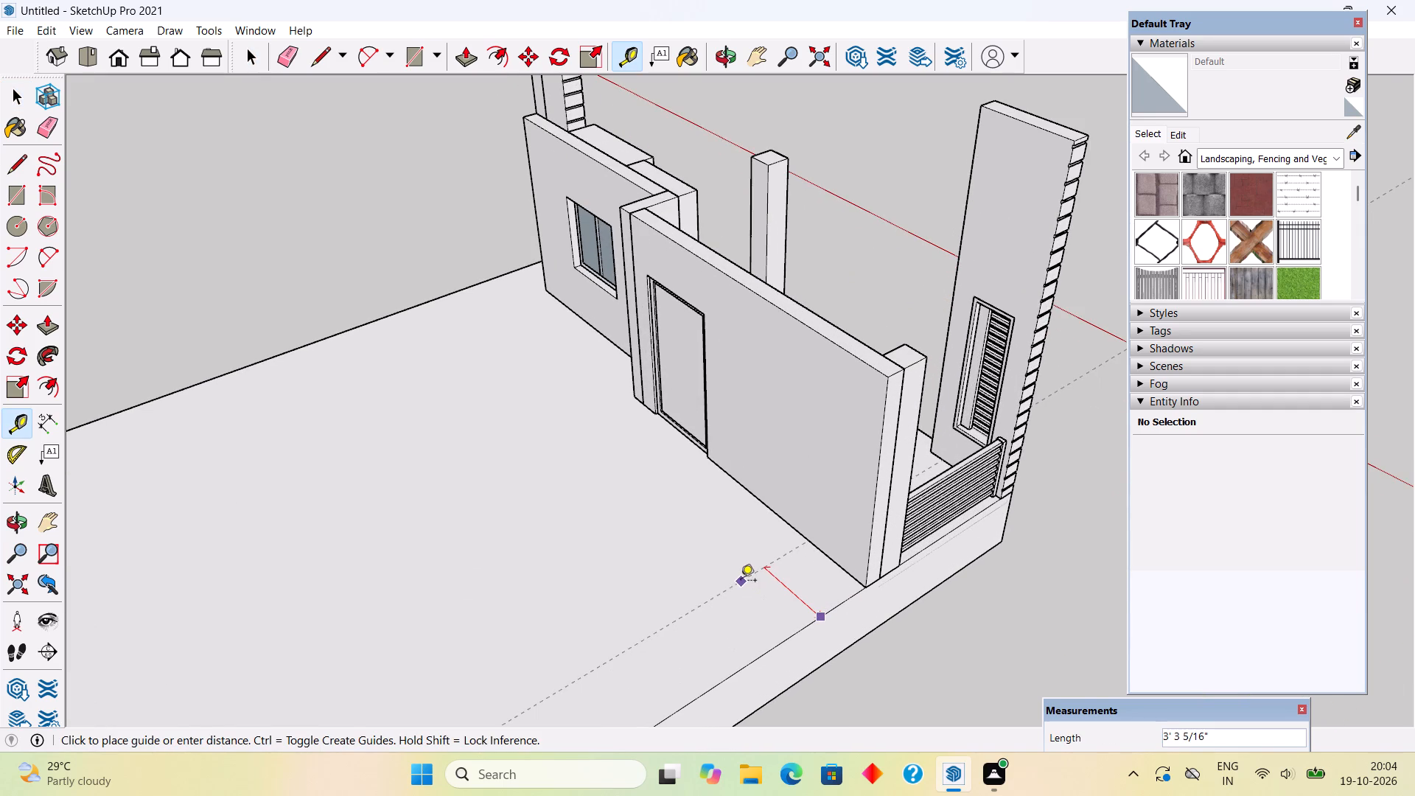
{"action": "type", "text": "9\""}
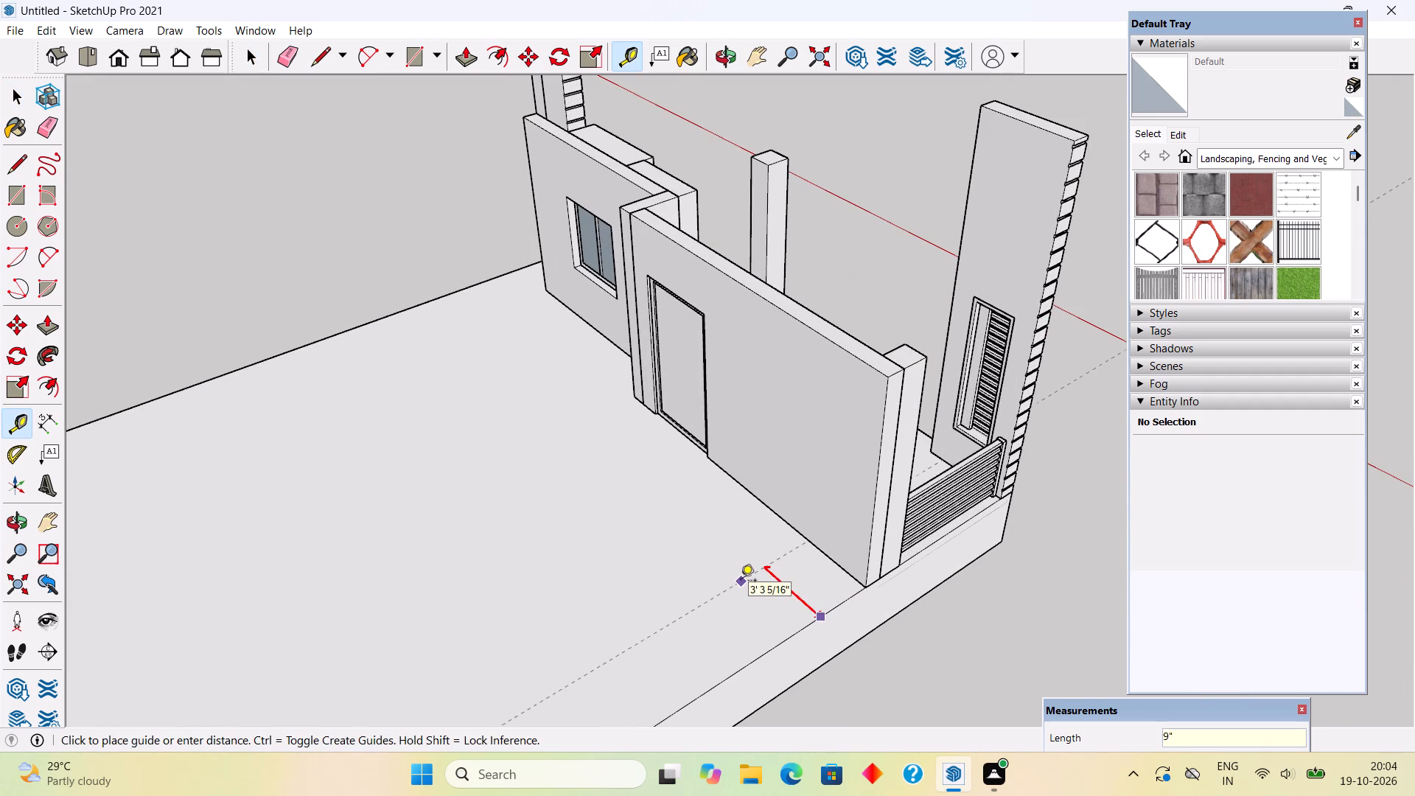
{"action": "key", "text": "Return"}
Place a guide 25' behind the base edge of the front wall's rear face.
{"action": "key", "text": "r"}
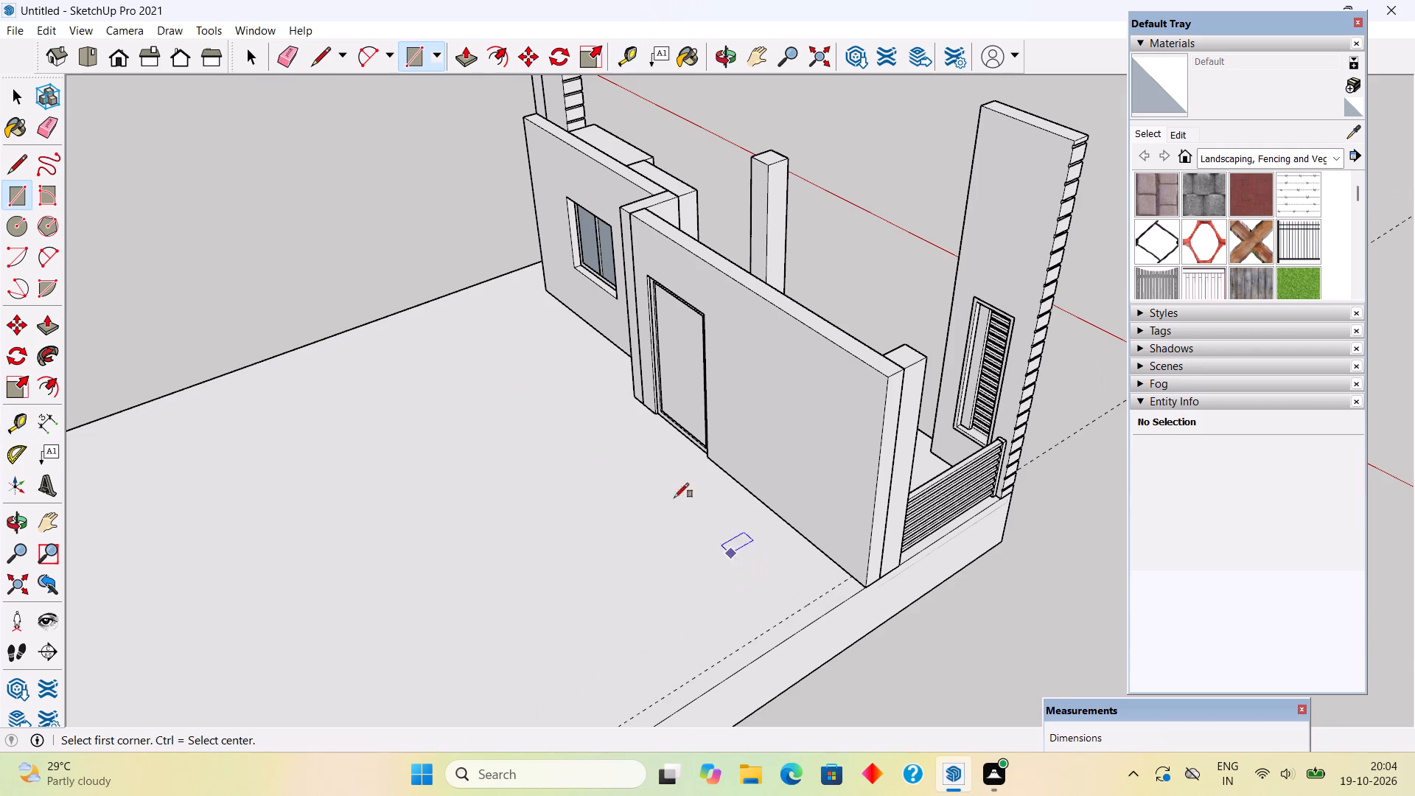
{"action": "scroll", "coordinate": [504, 403], "scroll_direction": "down", "scroll_amount": 9}
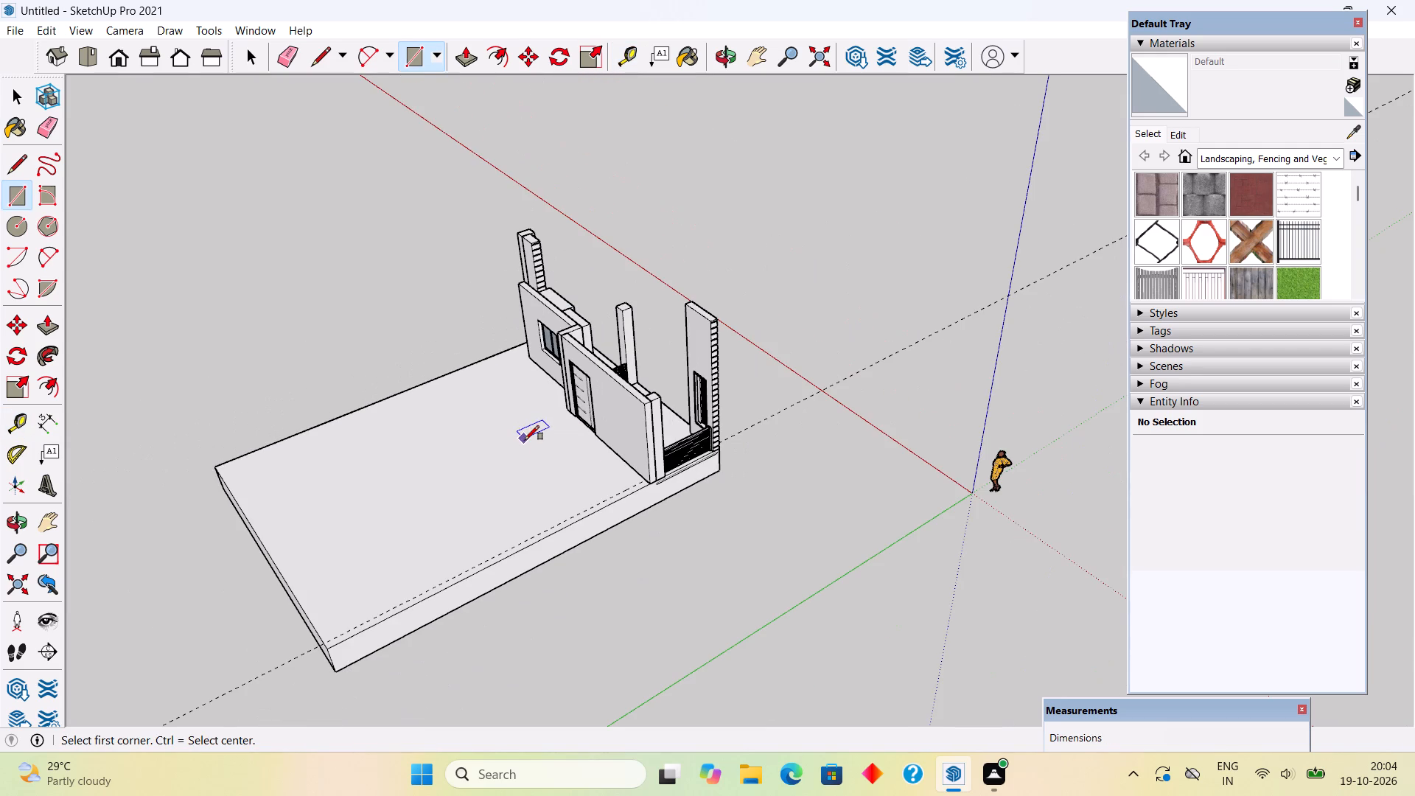
{"action": "key", "text": "space"}
{"action": "scroll", "coordinate": [598, 460], "scroll_direction": "up", "scroll_amount": 3}
{"action": "key", "text": "t"}
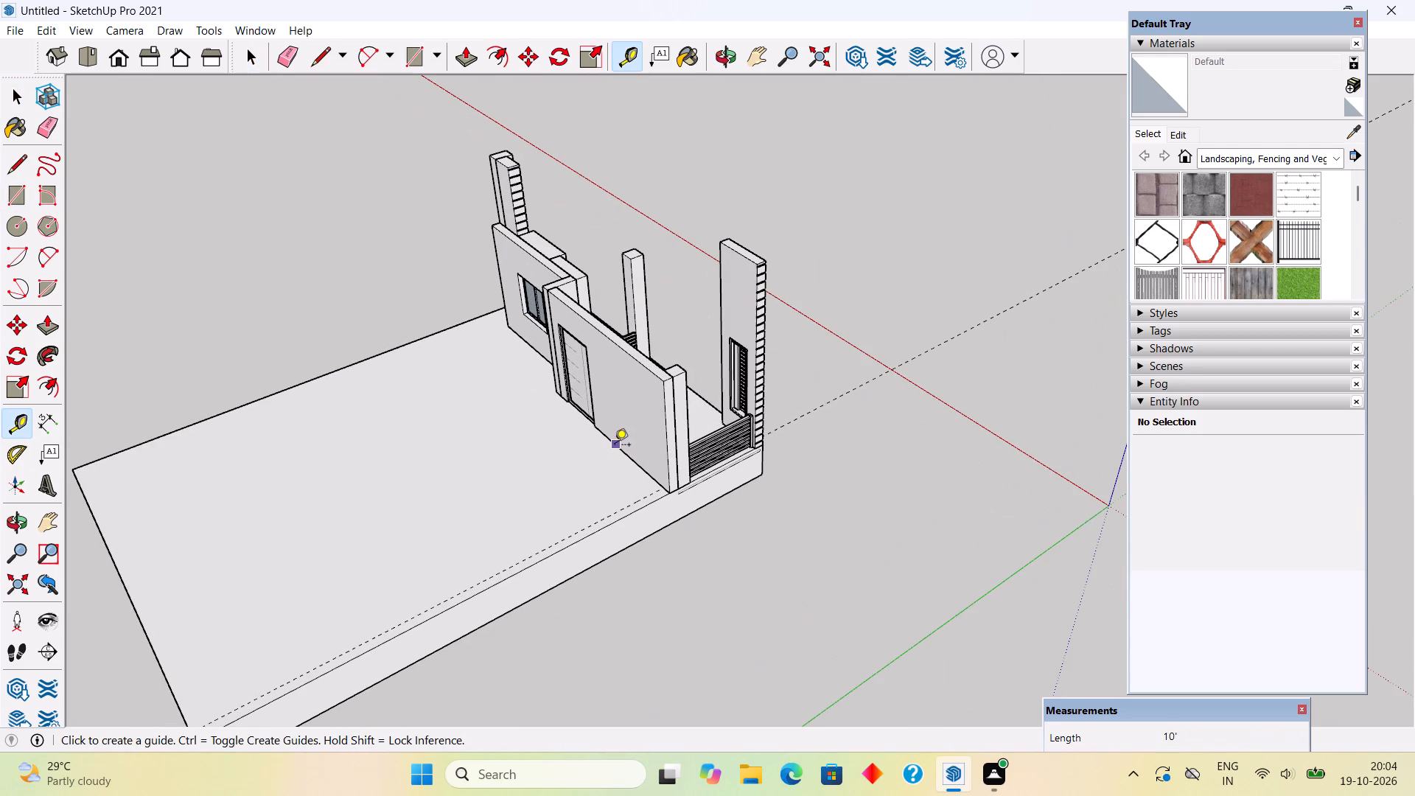
{"action": "left_click", "coordinate": [615, 446]}
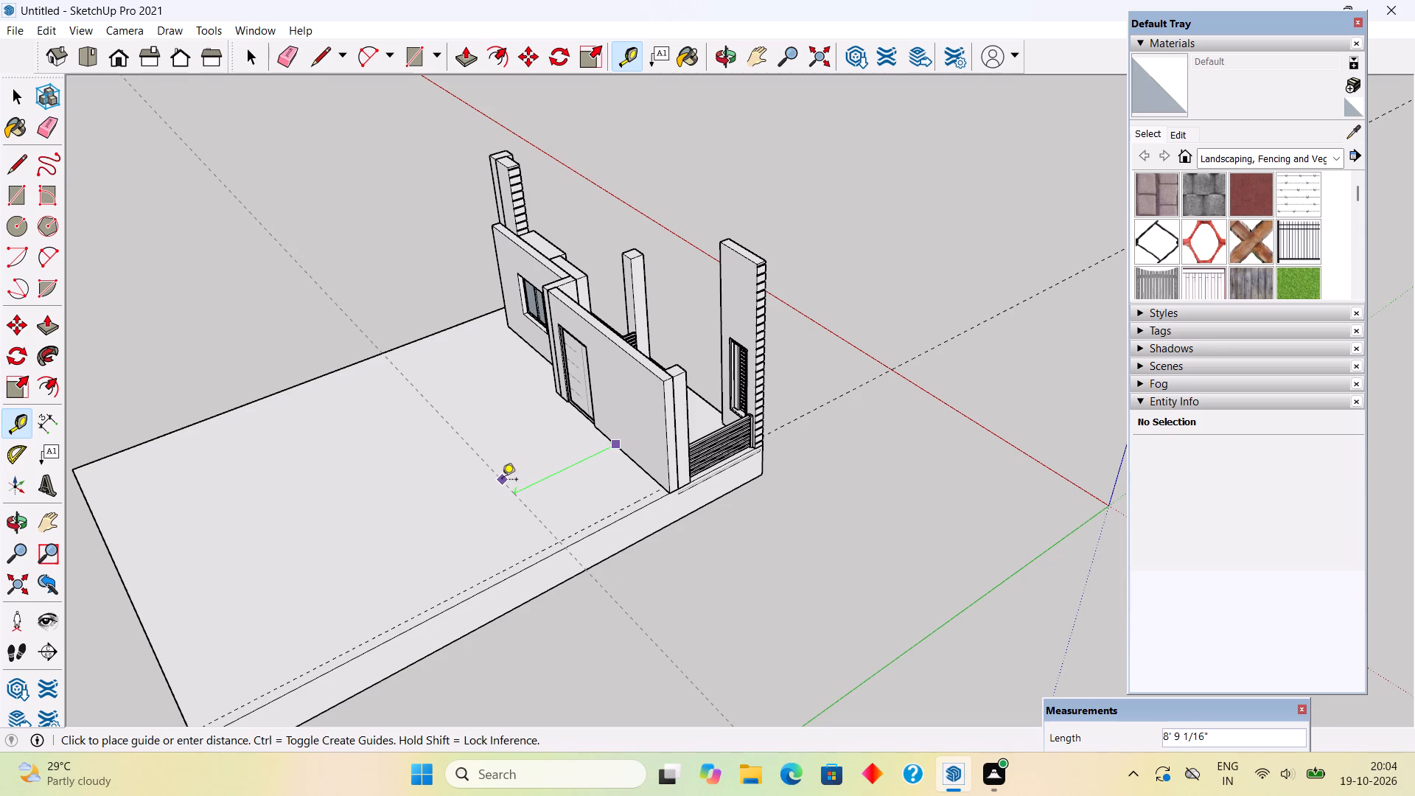
{"action": "type", "text": "25'"}
{"action": "key", "text": "Return"}
{"action": "key", "text": "space"}
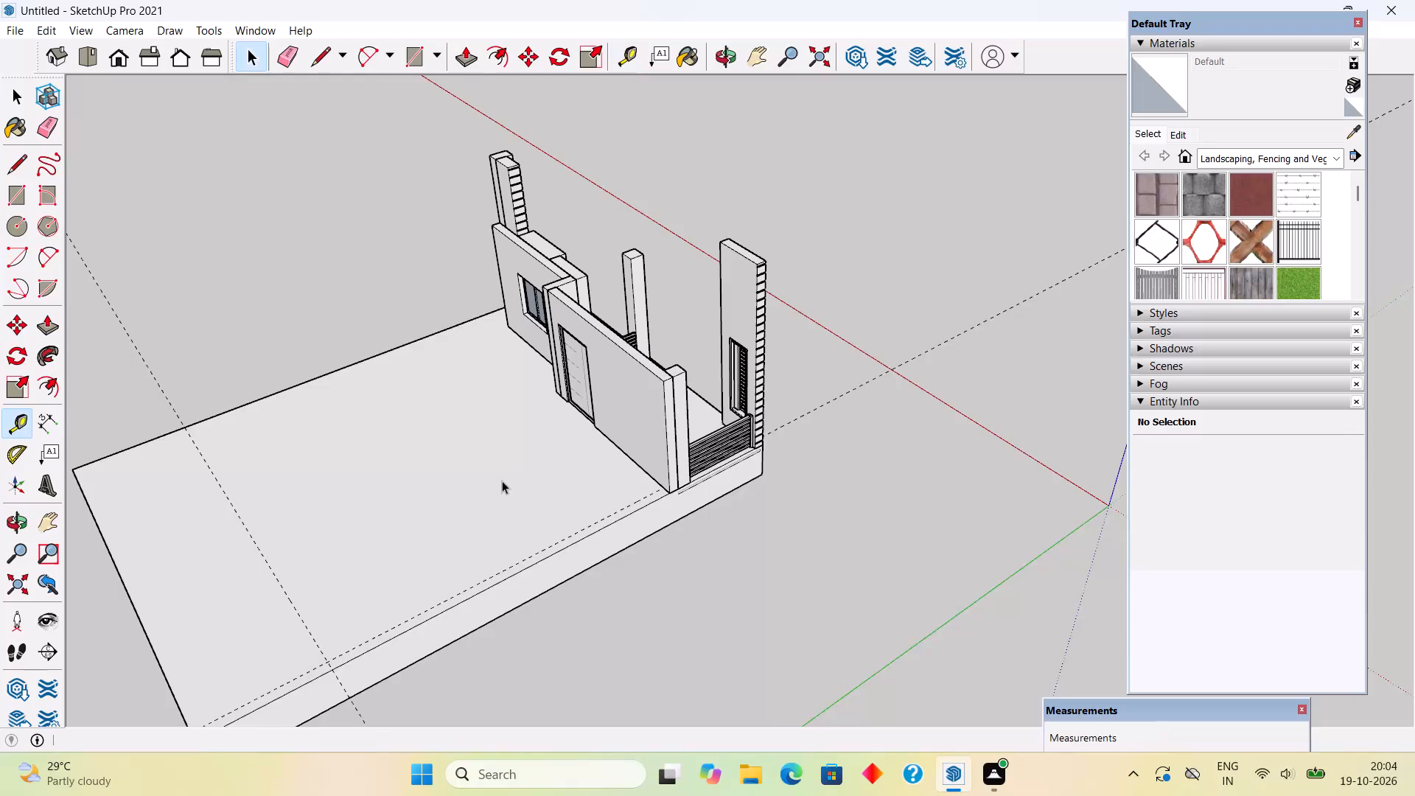
Shorten the floor slab by pushing its rear end face inward about 7' 11 5/8" to the 25' guide.
{"action": "scroll", "coordinate": [504, 474], "scroll_direction": "down", "scroll_amount": 7}
{"action": "middle_click_drag", "start_coordinate": [472, 499], "coordinate": [559, 352]}
{"action": "scroll", "coordinate": [382, 537], "scroll_direction": "up", "scroll_amount": 5}
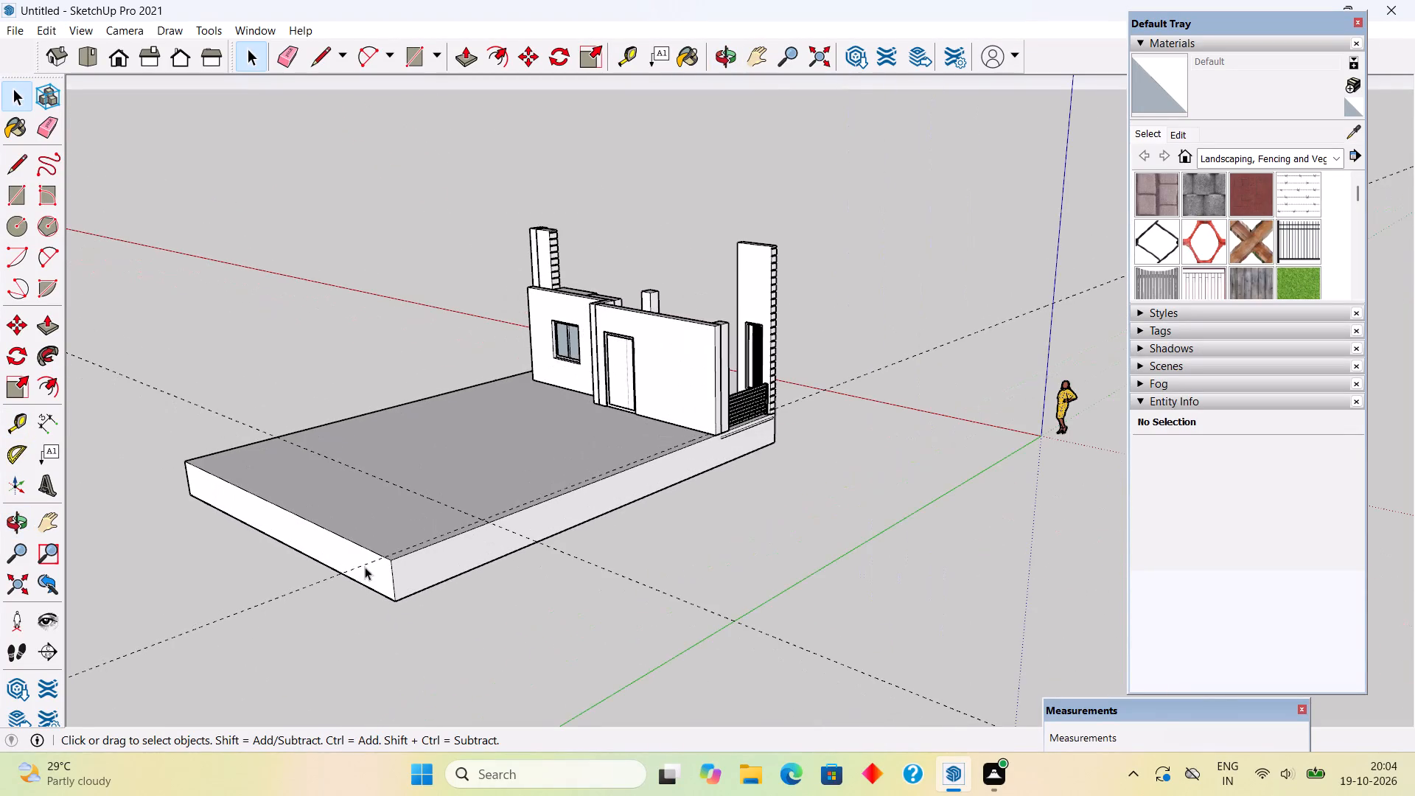
{"action": "triple_click", "coordinate": [363, 570]}
{"action": "key", "text": "p"}
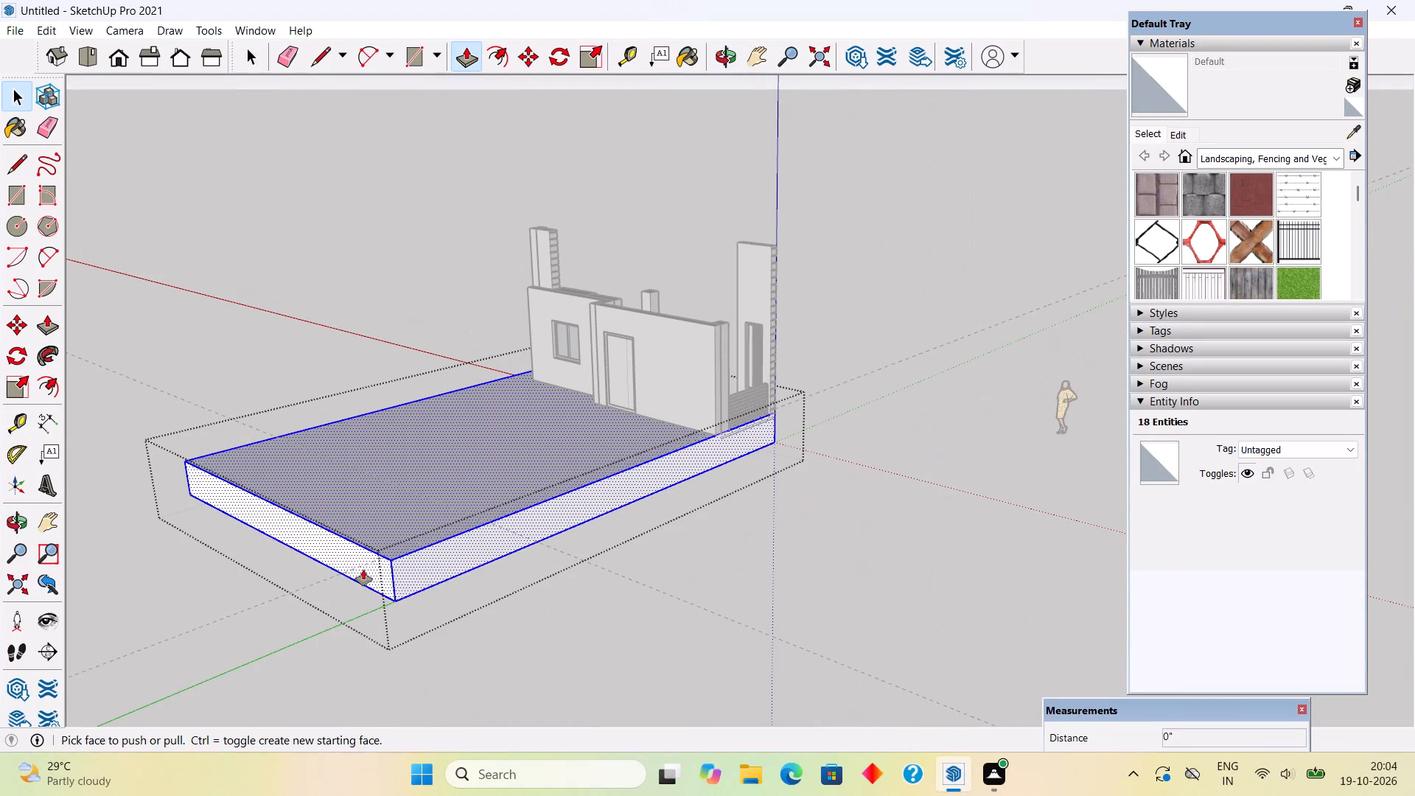
{"action": "left_click", "coordinate": [363, 570]}
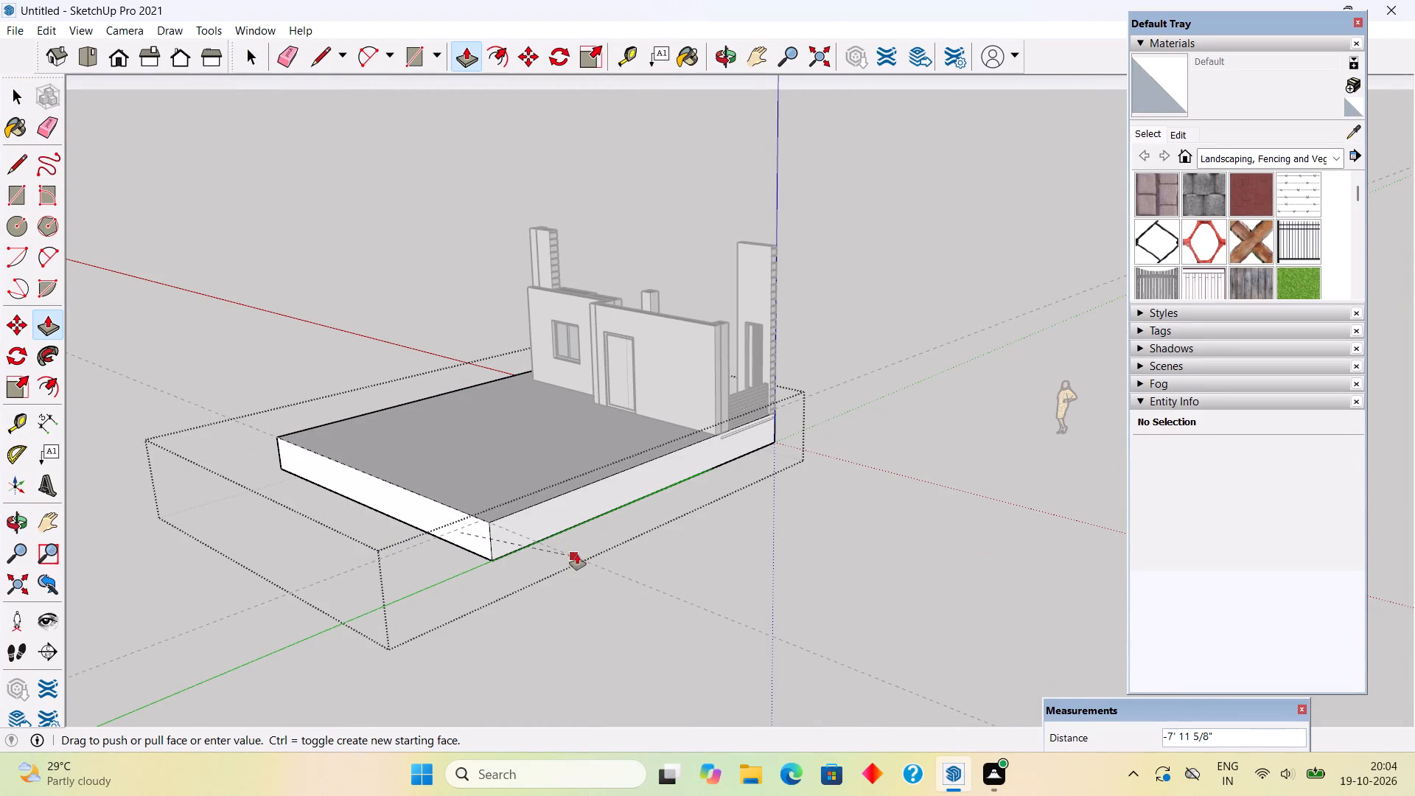
{"action": "left_click", "coordinate": [577, 554]}
{"action": "key", "text": "space"}
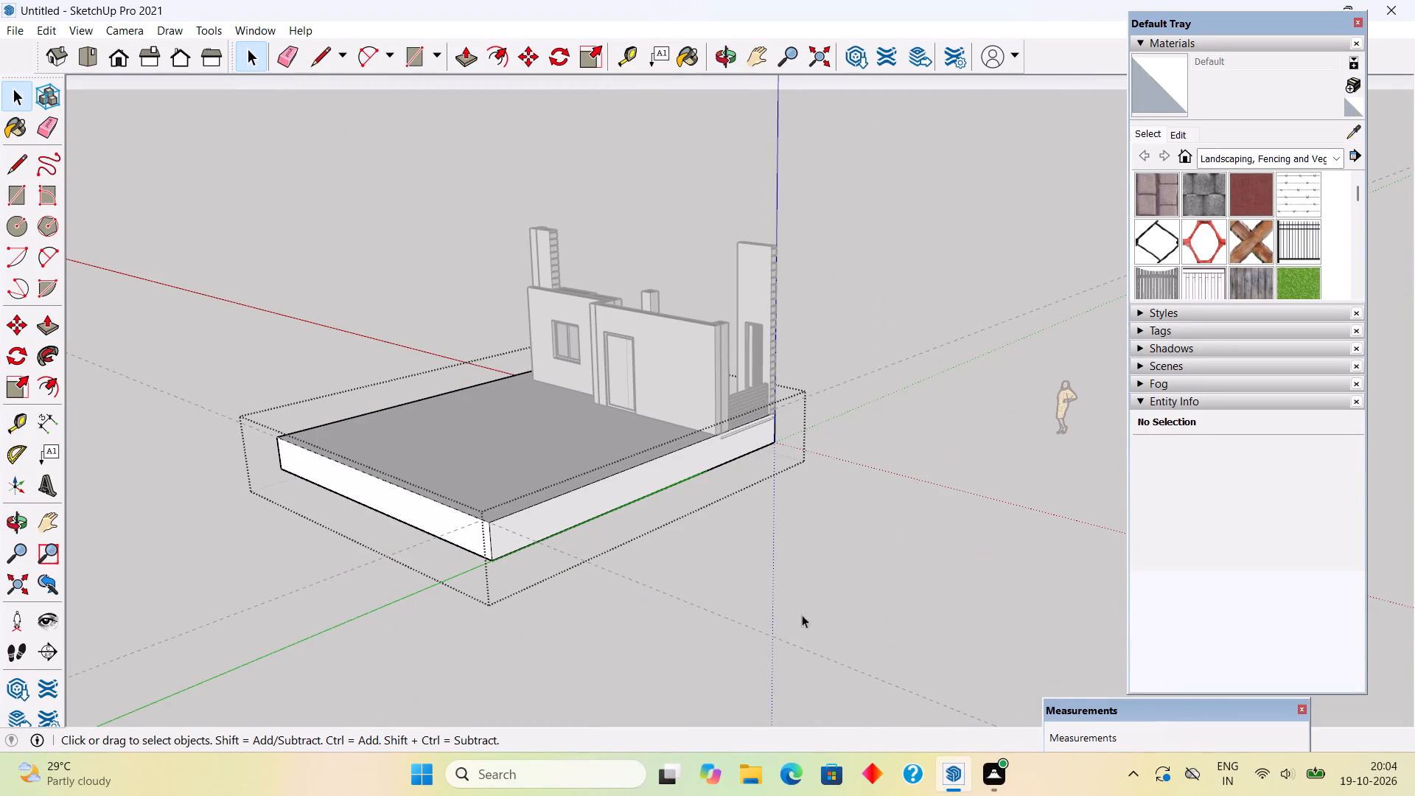
{"action": "left_click", "coordinate": [814, 587]}
Draw a 9" wide rectangle along the slab's side edge, from the rear corner guide to the front wall.
{"action": "middle_click_drag", "start_coordinate": [725, 427], "coordinate": [522, 593]}
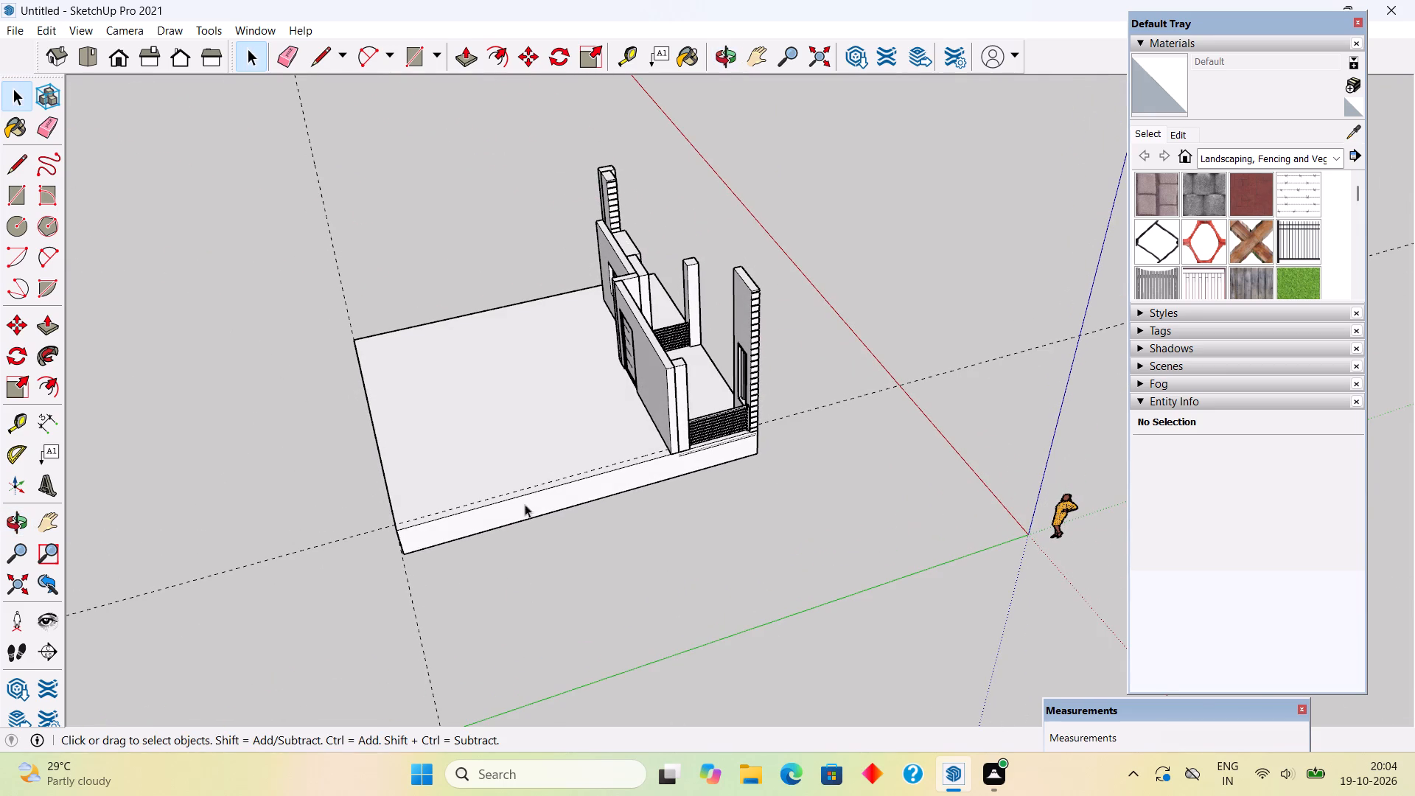
{"action": "scroll", "coordinate": [534, 470], "scroll_direction": "up", "scroll_amount": 7}
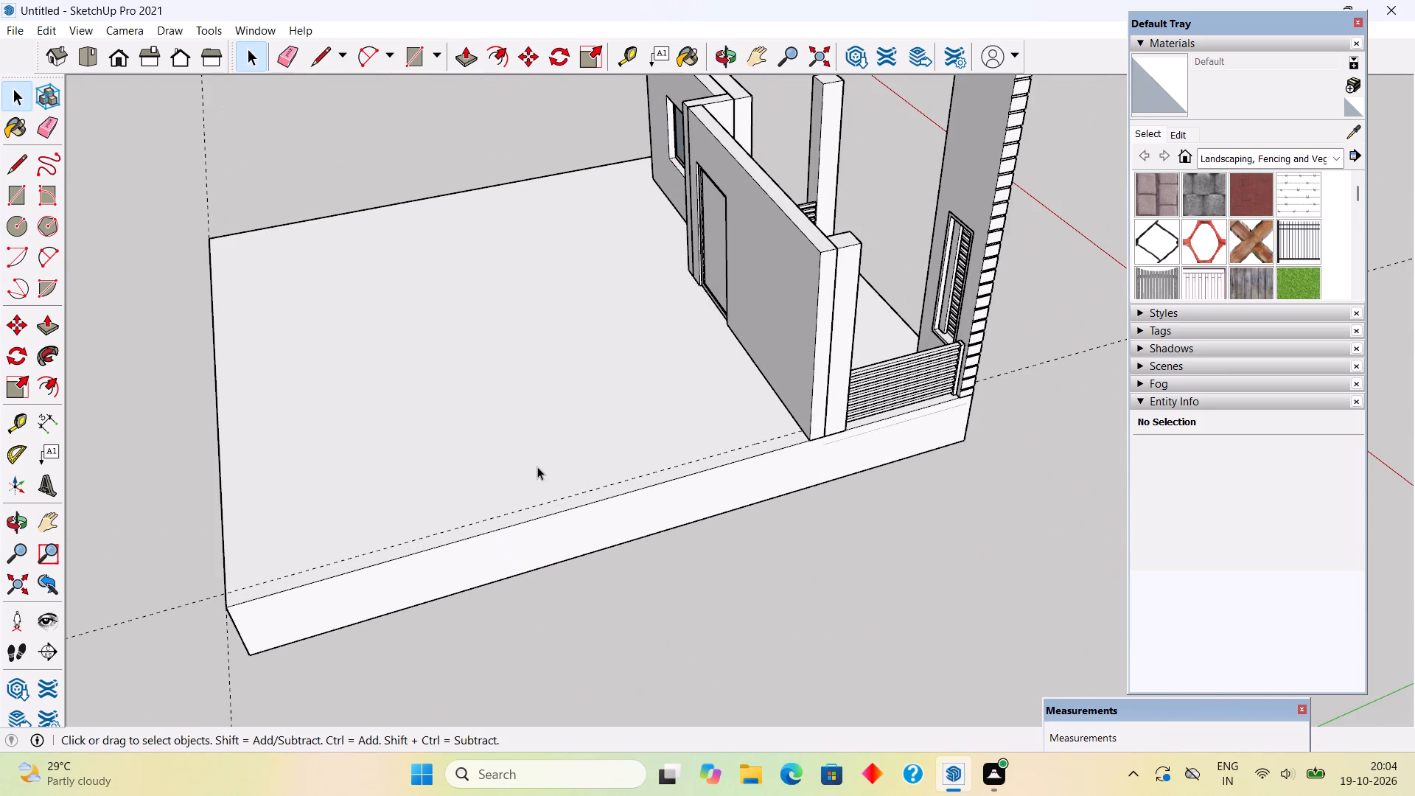
{"action": "key", "text": "r"}
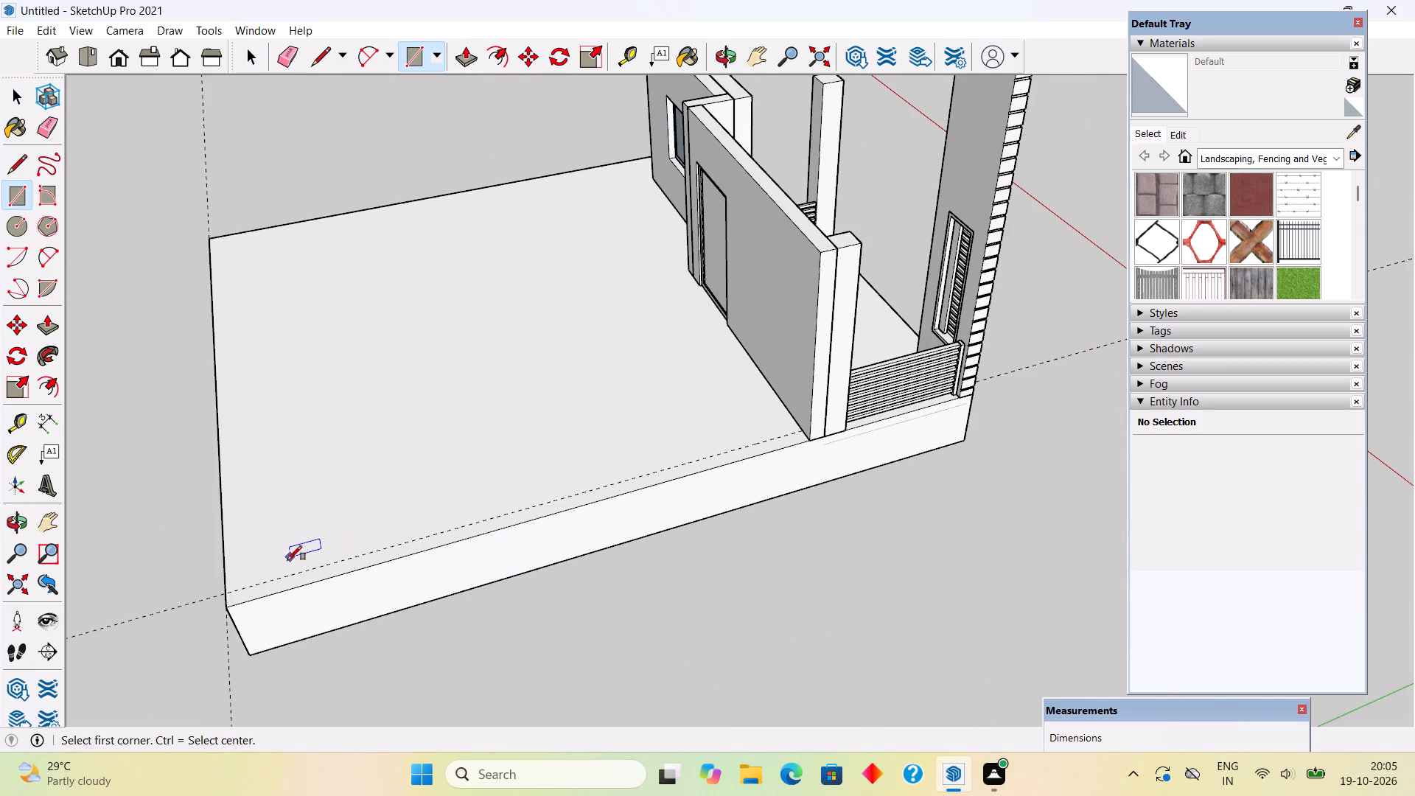
{"action": "left_click", "coordinate": [223, 593]}
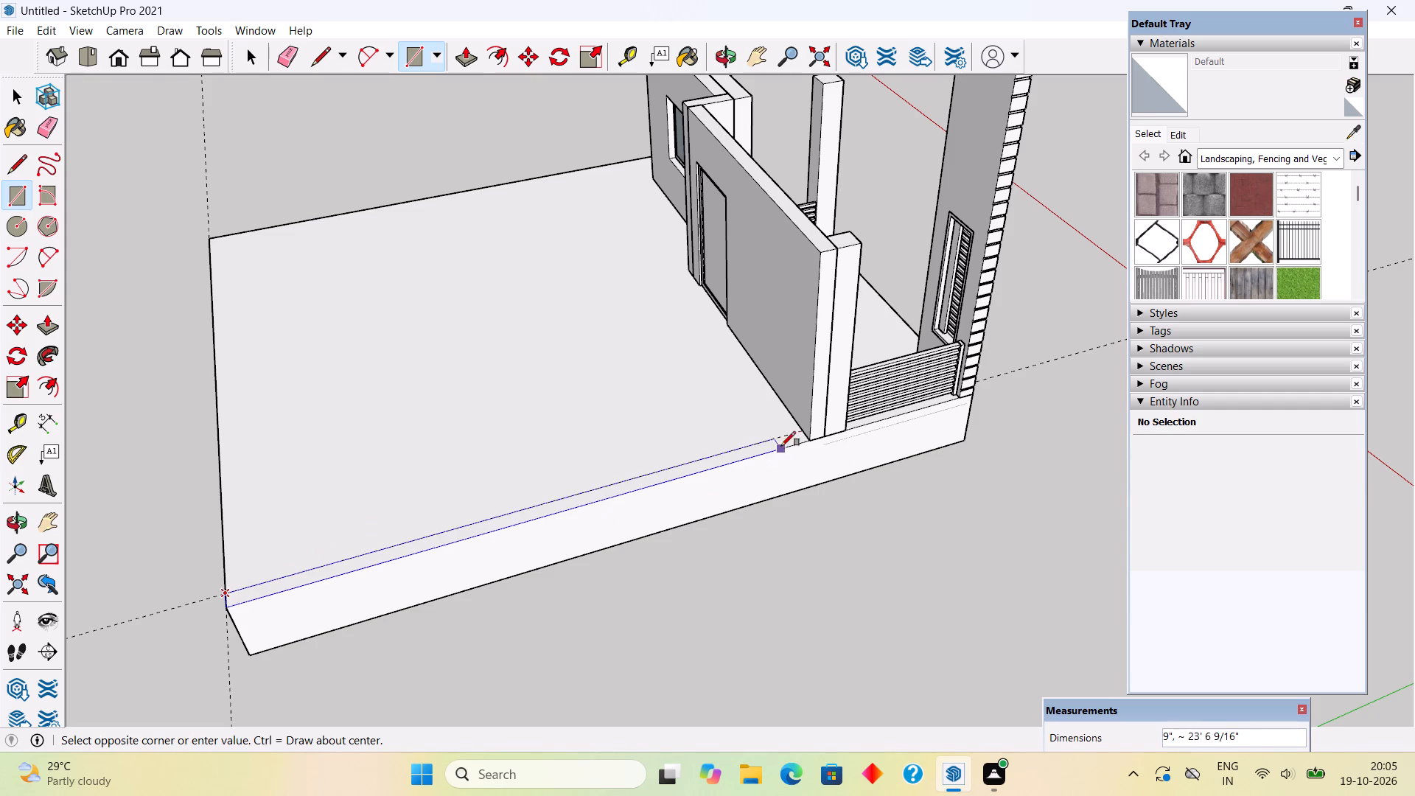
{"action": "scroll", "coordinate": [794, 446], "scroll_direction": "up", "scroll_amount": 5}
{"action": "left_click", "coordinate": [818, 436]}
Pull the 9" strip up to the top of the front wall's end column, forming the side wall.
{"action": "key", "text": "p"}
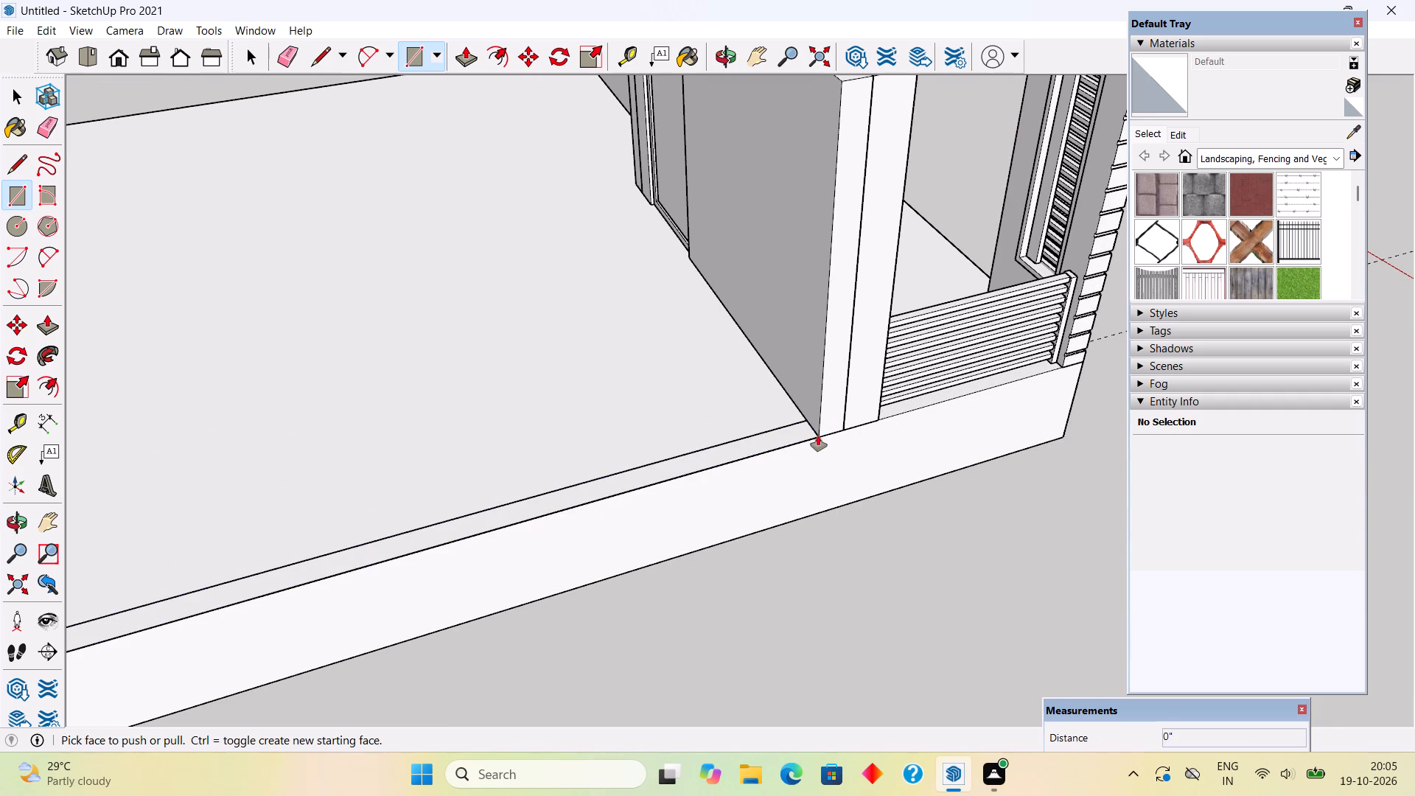
{"action": "left_click", "coordinate": [796, 433]}
{"action": "scroll", "coordinate": [797, 400], "scroll_direction": "down", "scroll_amount": 10}
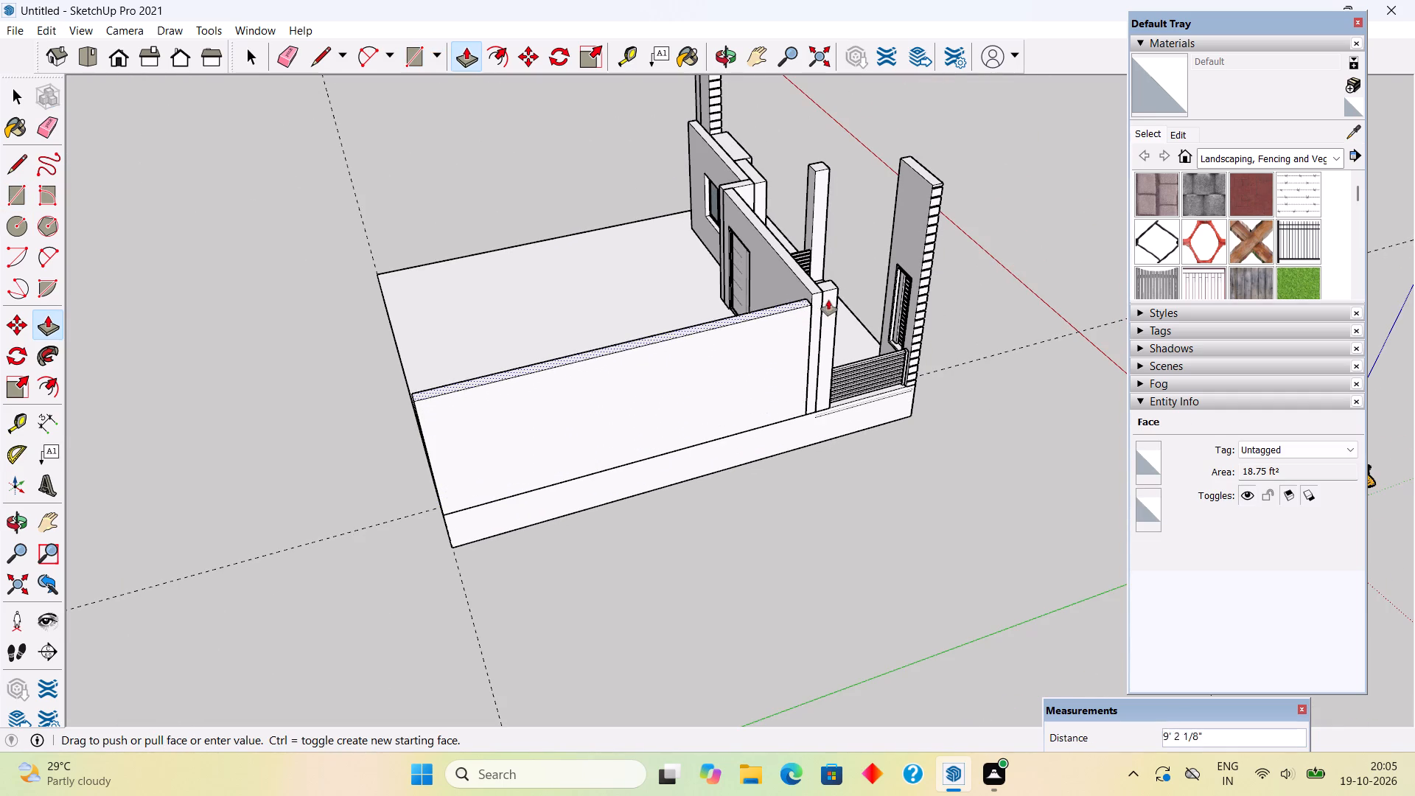
{"action": "left_click", "coordinate": [835, 285]}
{"action": "key", "text": "space"}
Make the whole new side wall a group.
{"action": "triple_click", "coordinate": [744, 377]}
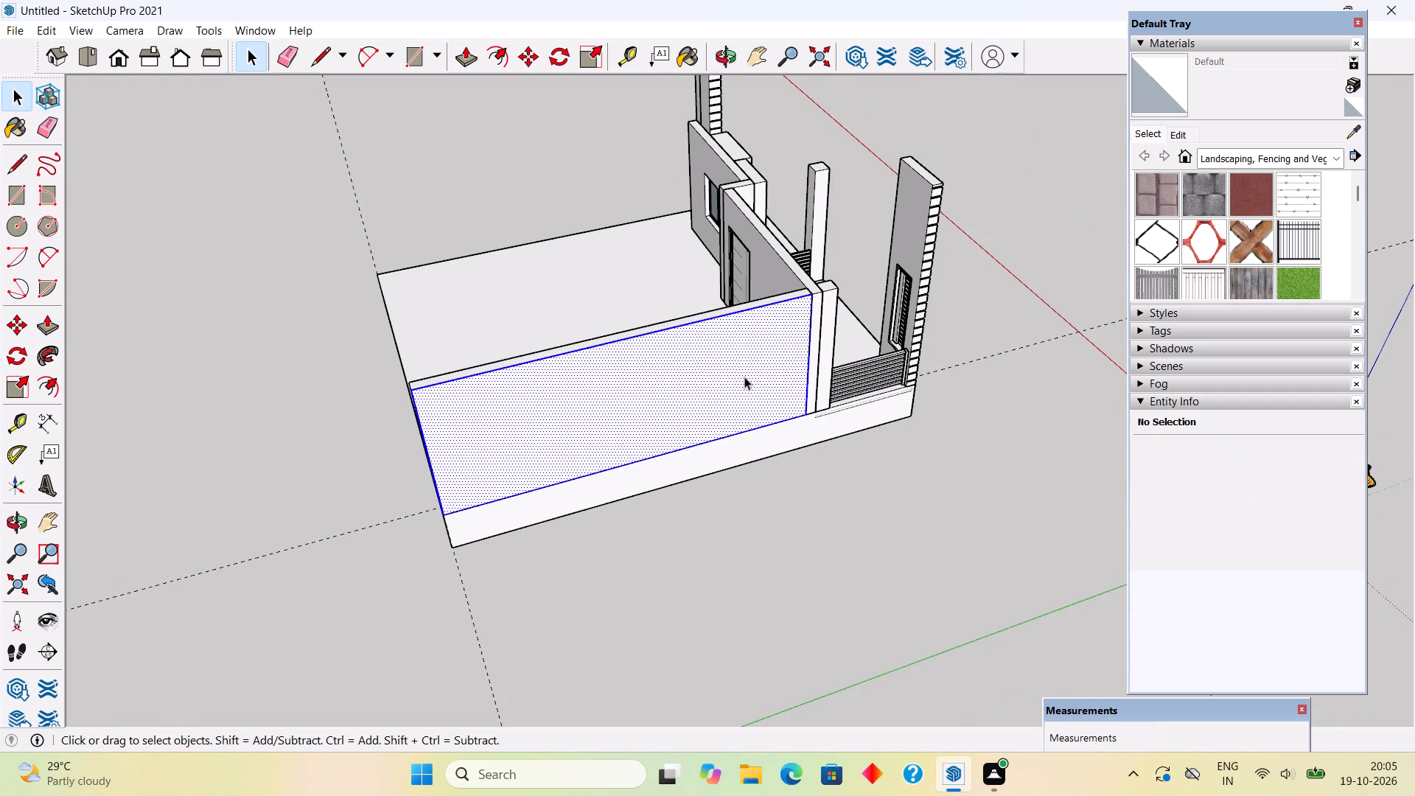
{"action": "right_click", "coordinate": [744, 377]}
{"action": "left_click", "coordinate": [794, 528]}
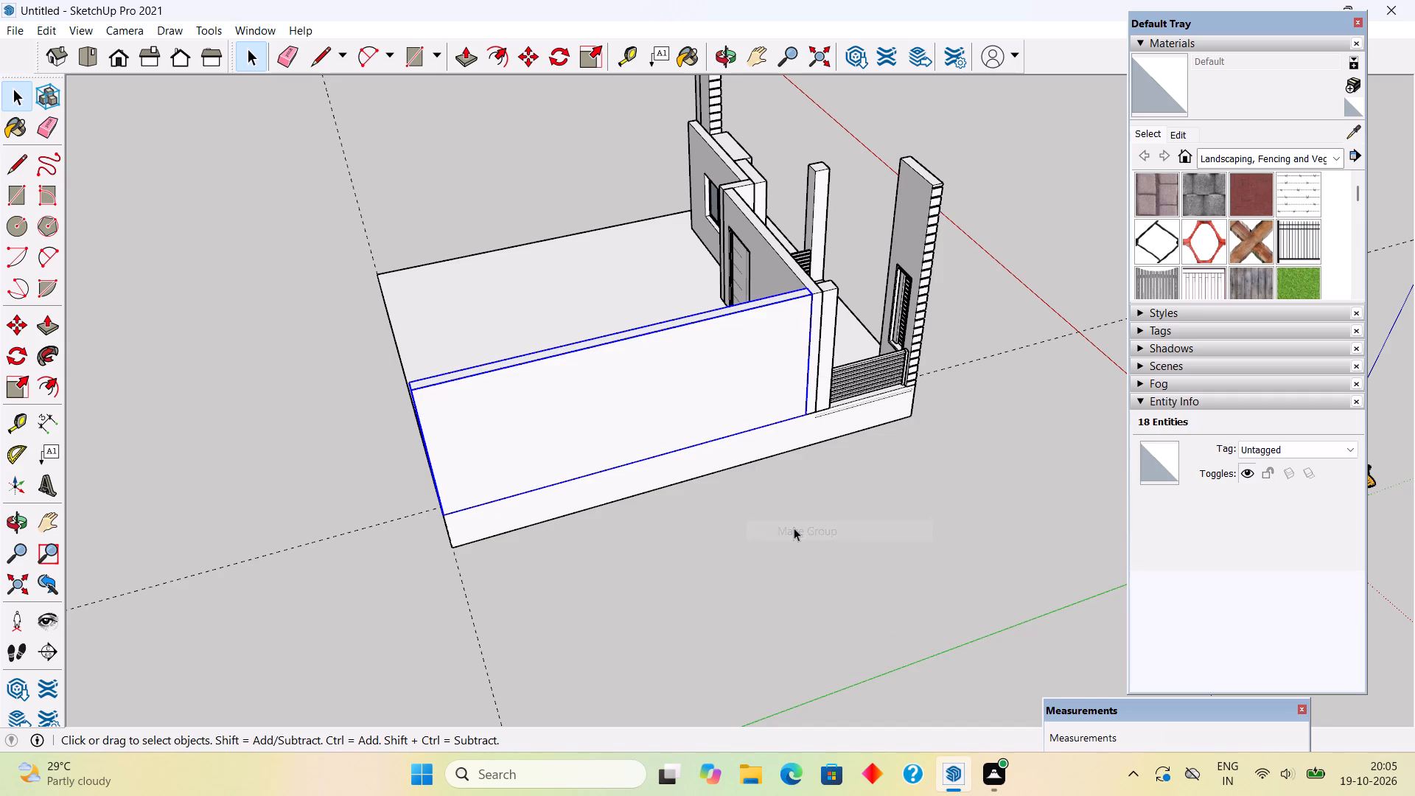
{"action": "left_click", "coordinate": [794, 528]}
Pull the outer side face of the column between the new side wall and the porch railing outward 2".
{"action": "middle_click_drag", "start_coordinate": [772, 534], "coordinate": [748, 430]}
{"action": "scroll", "coordinate": [748, 430], "scroll_direction": "down", "scroll_amount": 4}
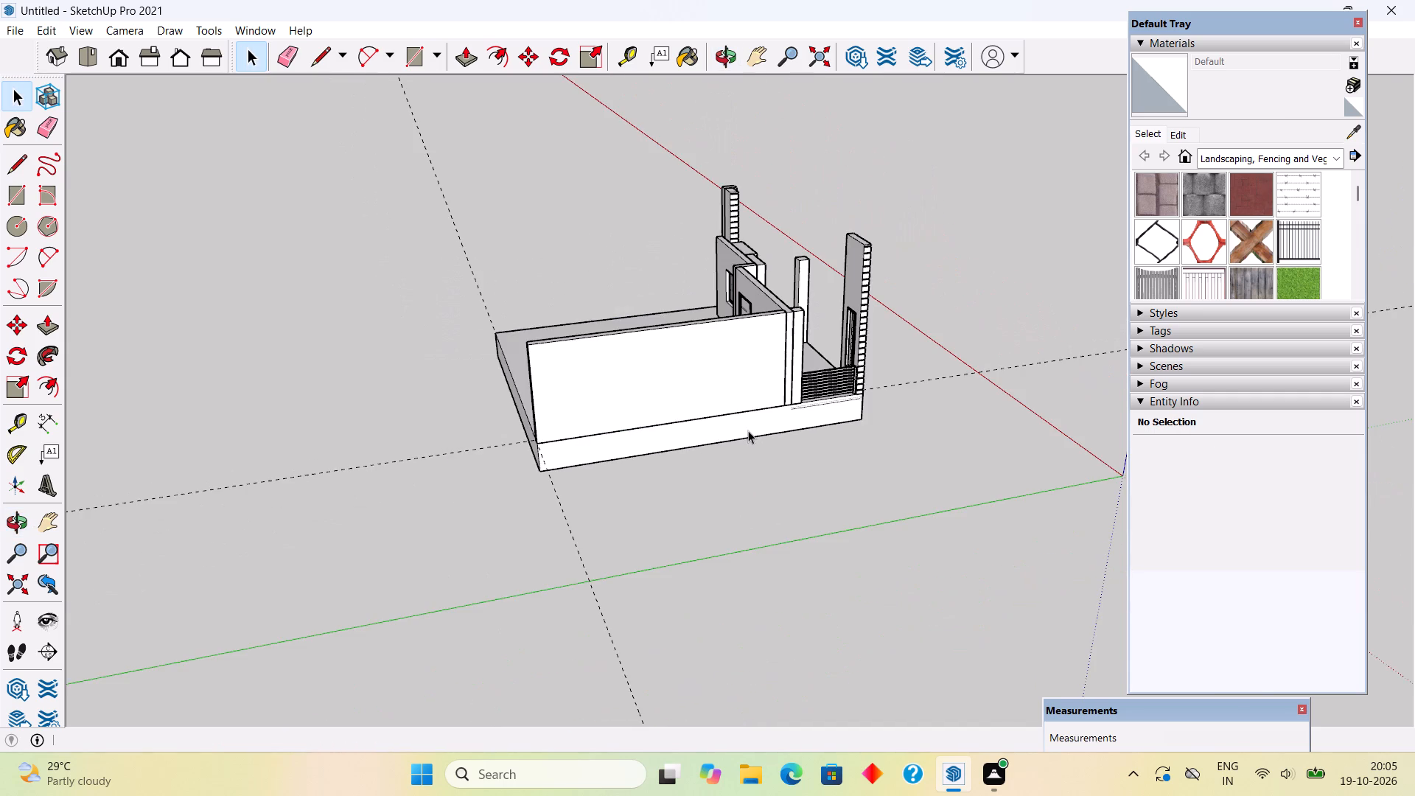
{"action": "middle_click_drag", "start_coordinate": [733, 368], "coordinate": [706, 252]}
{"action": "scroll", "coordinate": [706, 252], "scroll_direction": "up", "scroll_amount": 5}
{"action": "scroll", "coordinate": [808, 357], "scroll_direction": "up", "scroll_amount": 3}
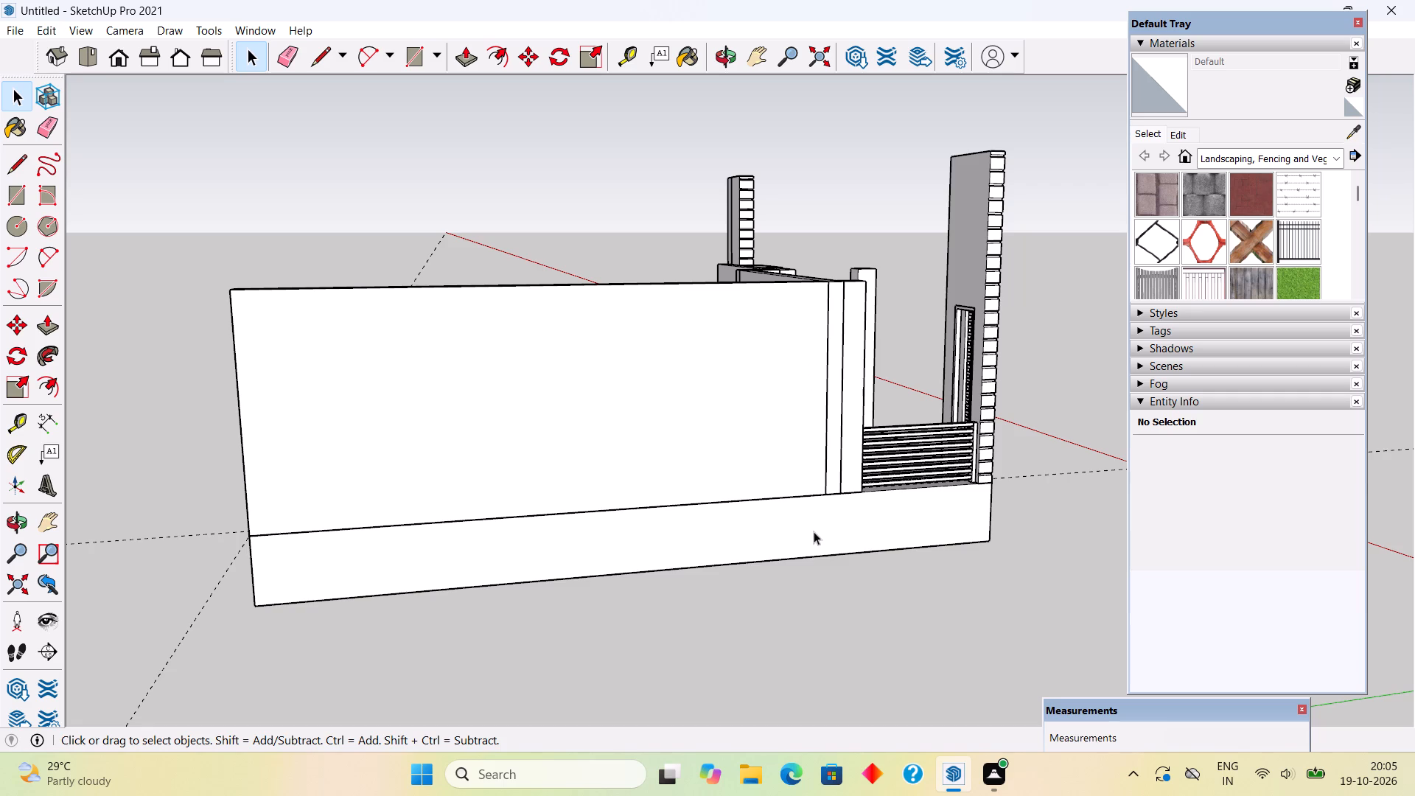
{"action": "middle_click_drag", "start_coordinate": [808, 500], "coordinate": [486, 512]}
{"action": "scroll", "coordinate": [694, 423], "scroll_direction": "up", "scroll_amount": 5}
{"action": "scroll", "coordinate": [623, 465], "scroll_direction": "up", "scroll_amount": 6}
{"action": "triple_click", "coordinate": [628, 465]}
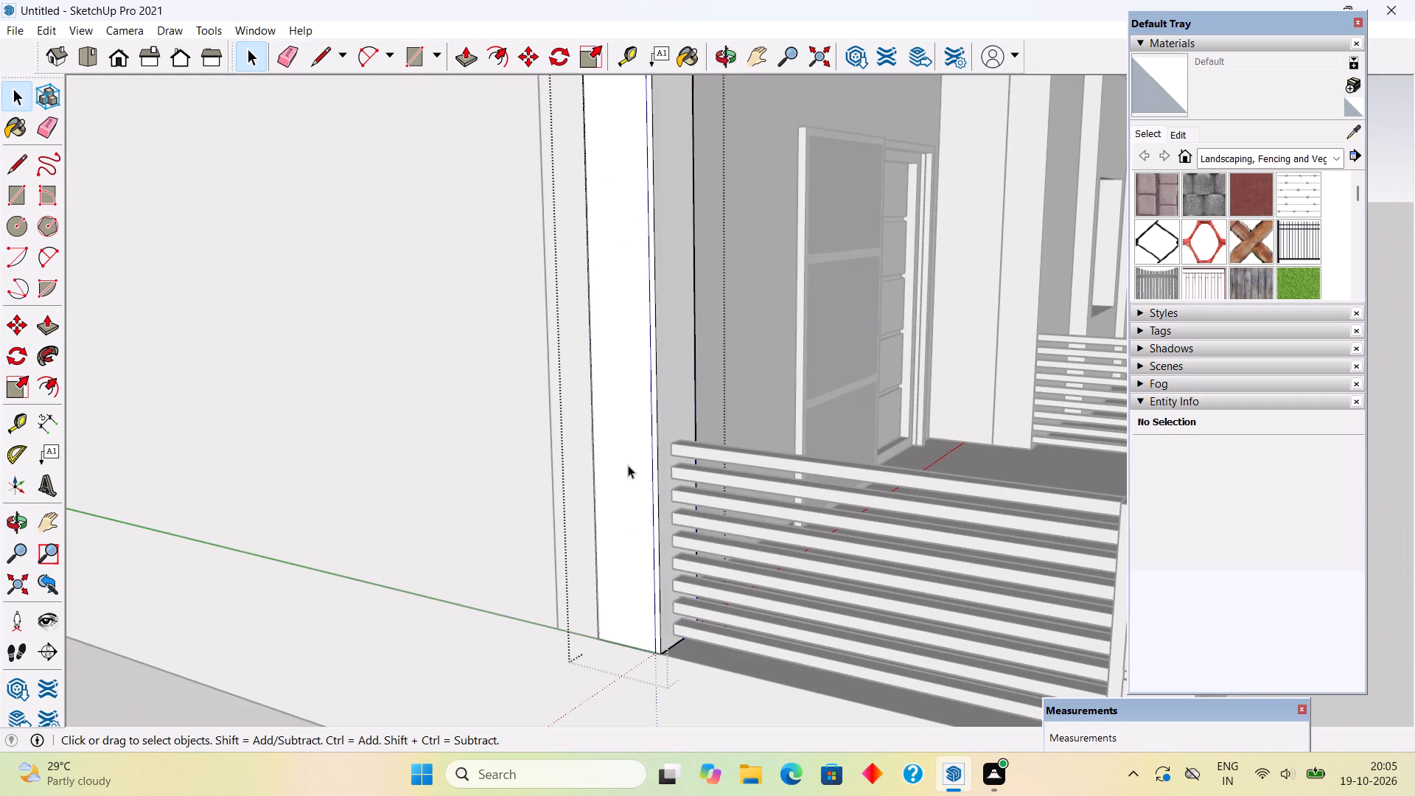
{"action": "key", "text": "p"}
{"action": "left_click", "coordinate": [628, 465]}
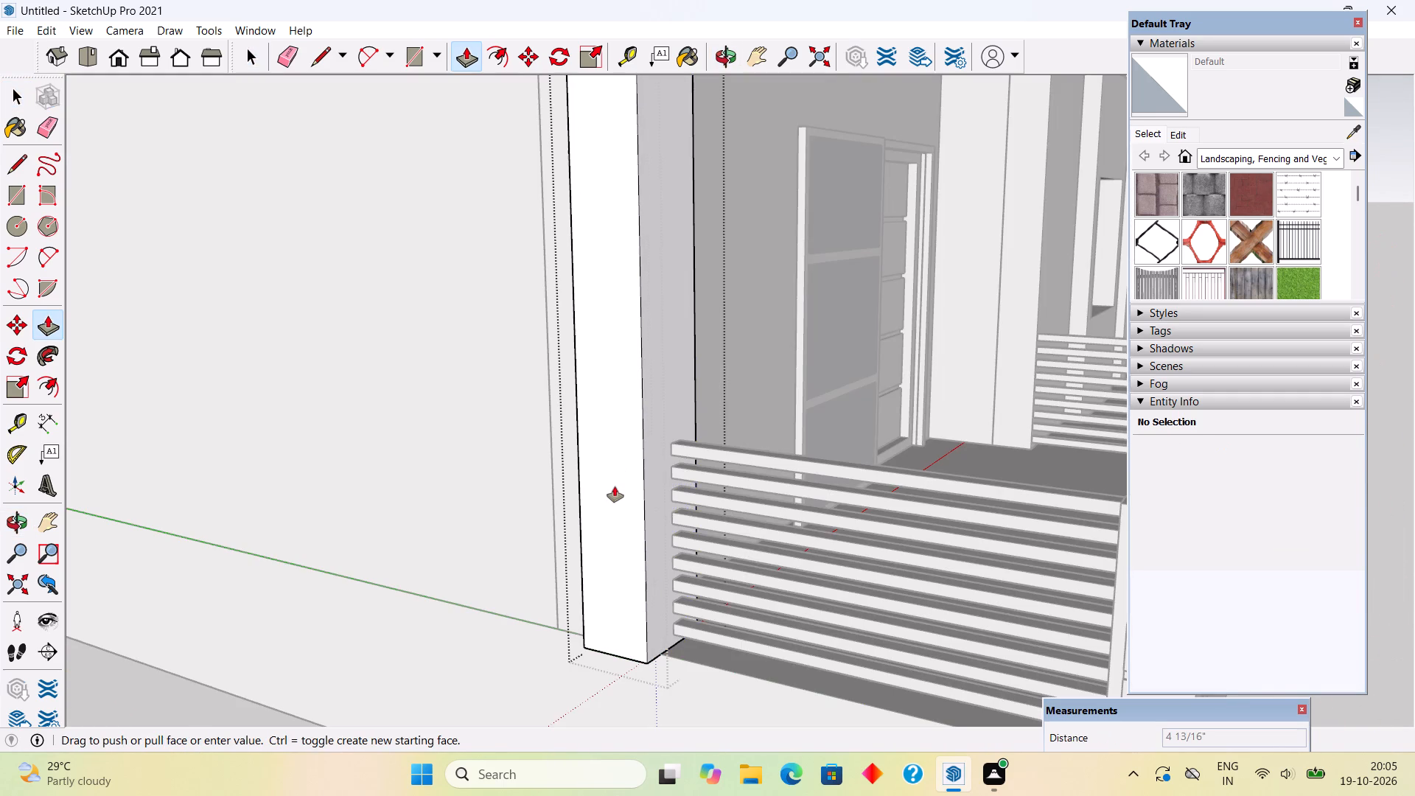
{"action": "type", "text": "2\""}
{"action": "key", "text": "Return"}
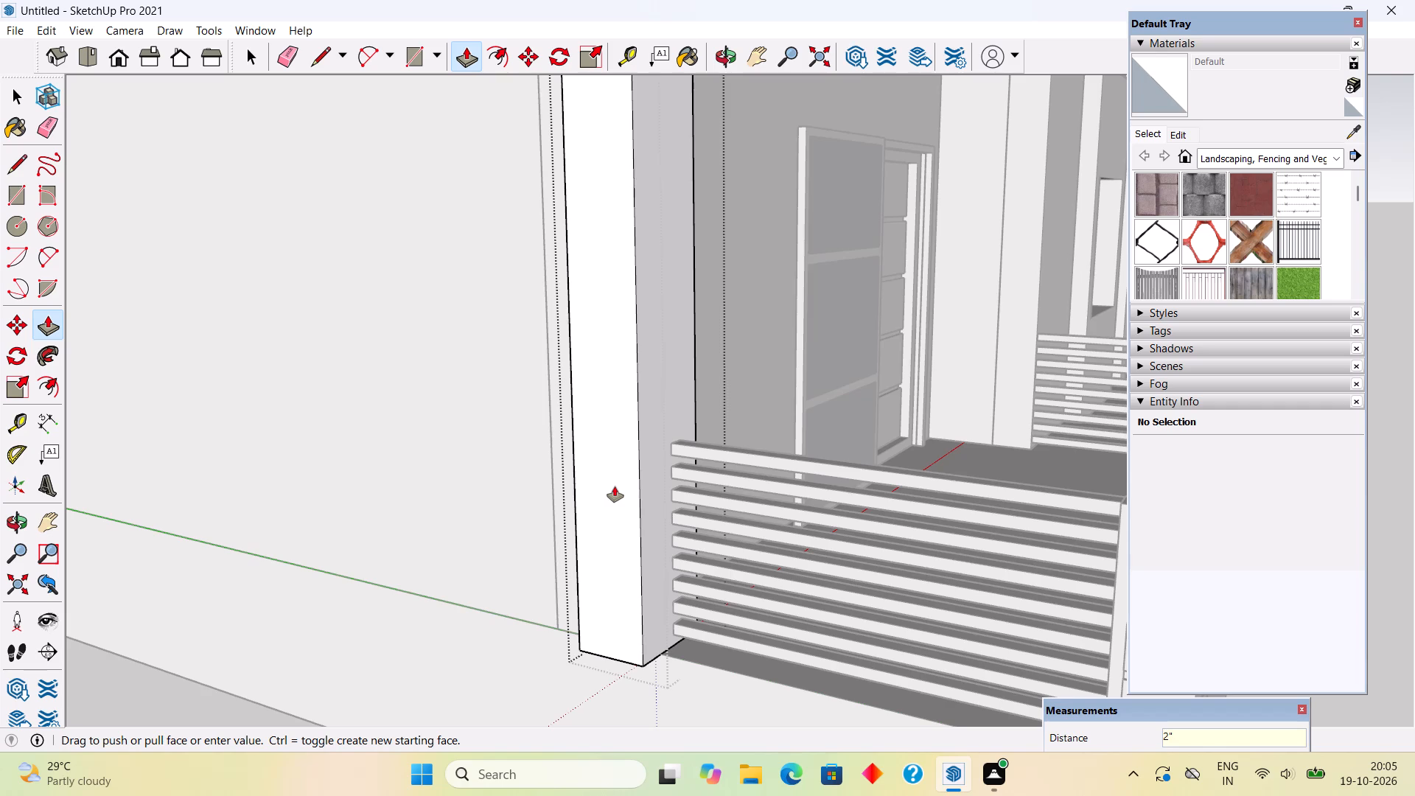
{"action": "key", "text": "space"}
{"action": "scroll", "coordinate": [615, 488], "scroll_direction": "down", "scroll_amount": 4}
{"action": "scroll", "coordinate": [621, 492], "scroll_direction": "up", "scroll_amount": 1}
{"action": "scroll", "coordinate": [621, 492], "scroll_direction": "down", "scroll_amount": 7}
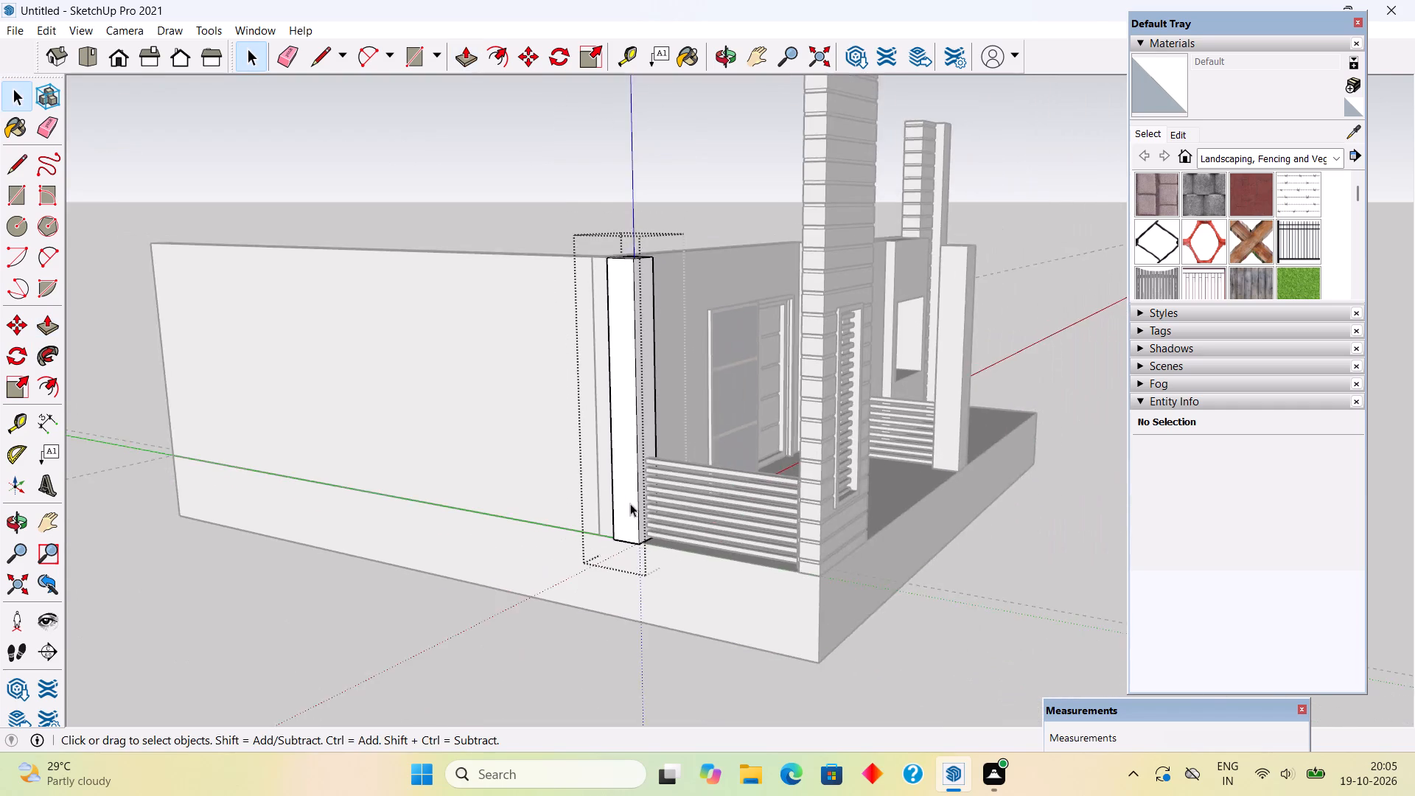
Inside the column group beside the porch railing, draw a line along the slab edge across the column's bottom face, splitting off the projecting strip.
{"action": "middle_click_drag", "start_coordinate": [631, 515], "coordinate": [855, 384]}
{"action": "left_click", "coordinate": [772, 595]}
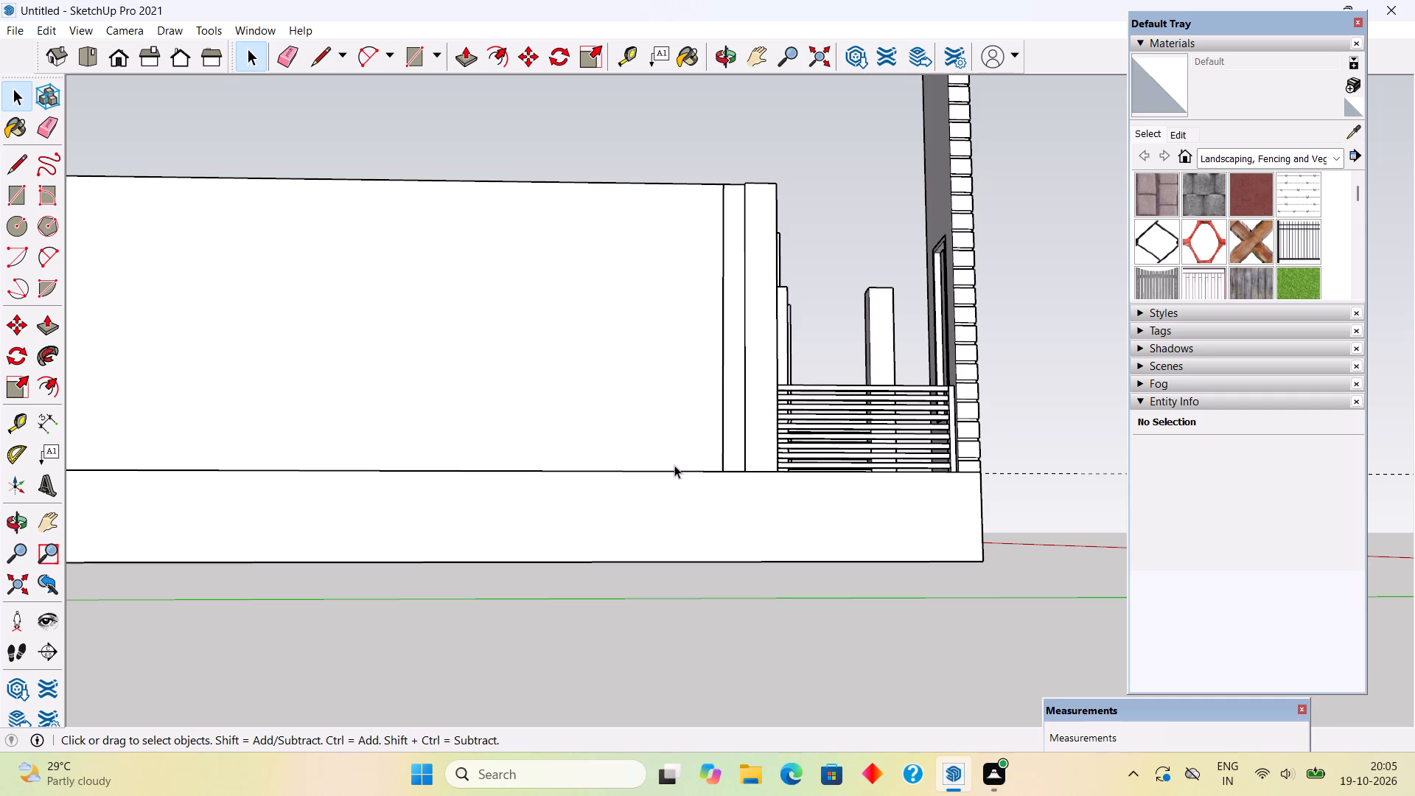
{"action": "middle_click_drag", "start_coordinate": [679, 427], "coordinate": [769, 529]}
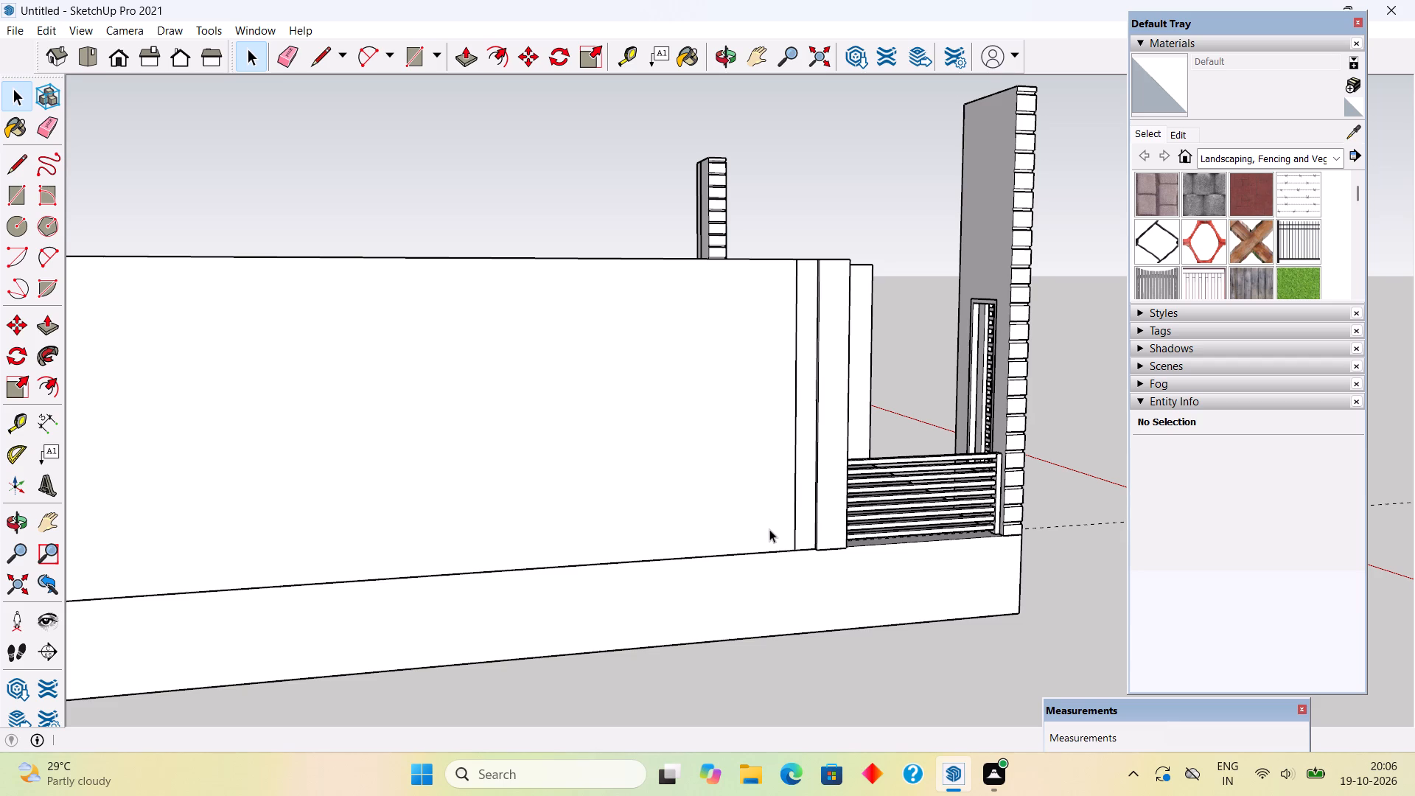
{"action": "scroll", "coordinate": [769, 529], "scroll_direction": "up", "scroll_amount": 1}
{"action": "scroll", "coordinate": [769, 529], "scroll_direction": "down", "scroll_amount": 4}
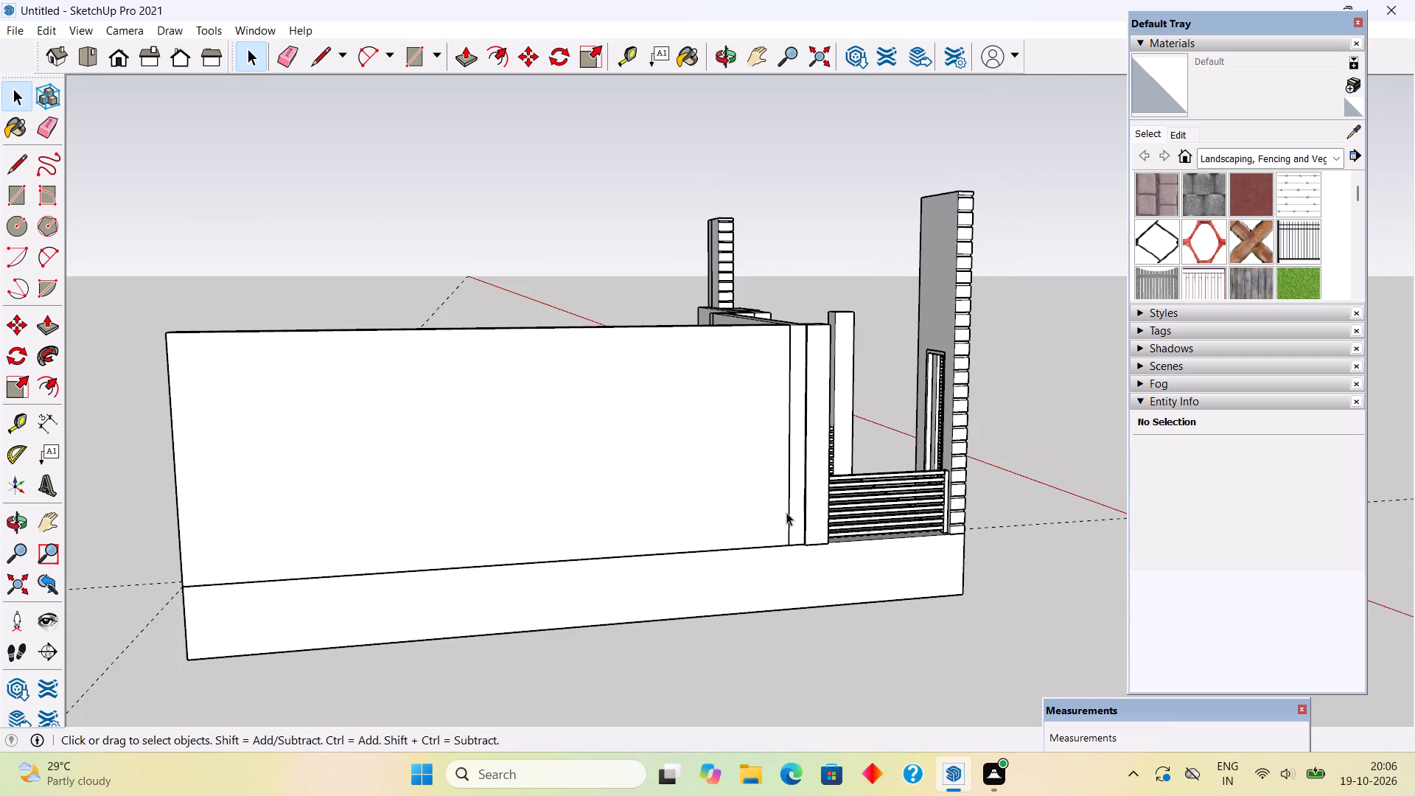
{"action": "middle_click_drag", "start_coordinate": [800, 461], "coordinate": [800, 553]}
{"action": "scroll", "coordinate": [800, 553], "scroll_direction": "up", "scroll_amount": 7}
{"action": "middle_click_drag", "start_coordinate": [812, 543], "coordinate": [901, 506]}
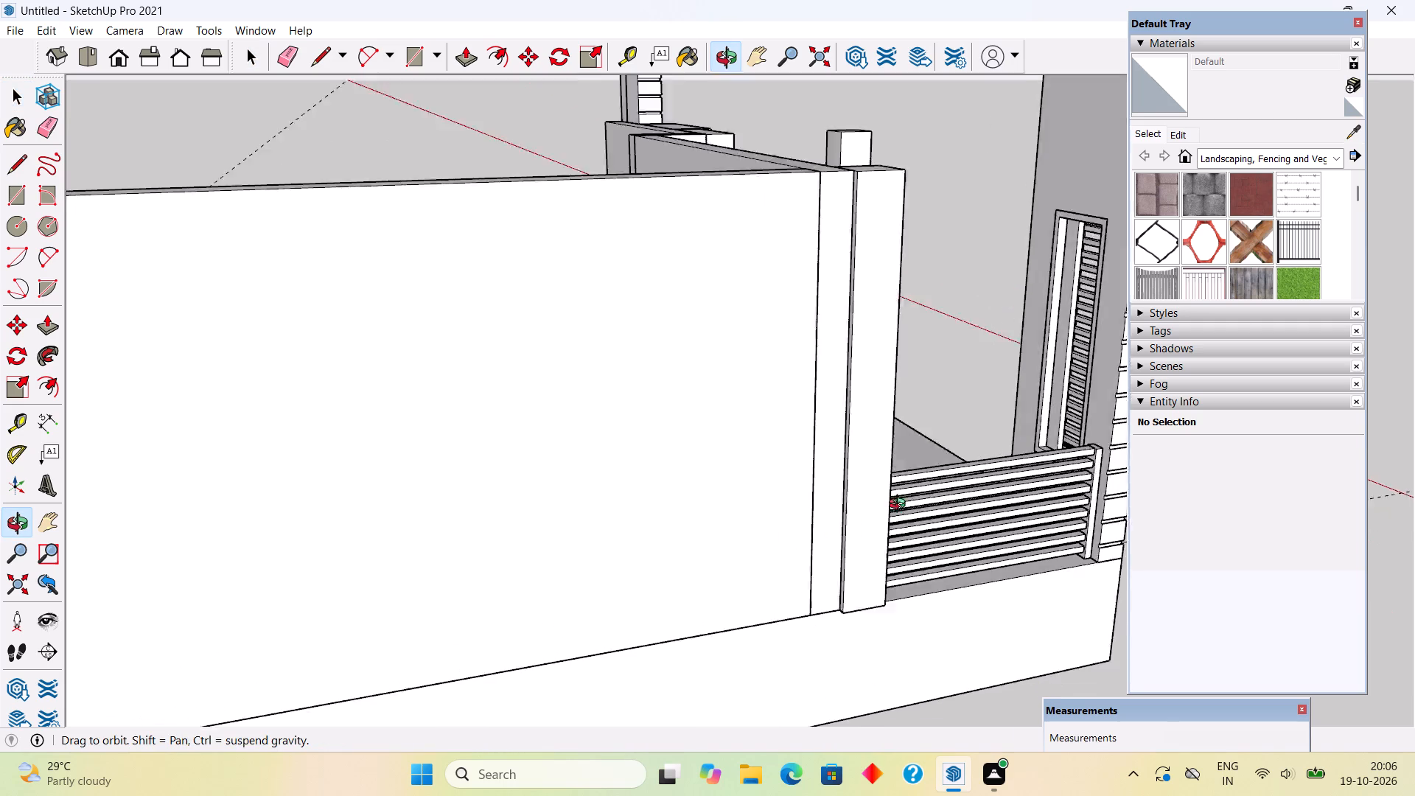
{"action": "middle_click_drag", "start_coordinate": [901, 506], "coordinate": [948, 492]}
{"action": "middle_click_drag", "start_coordinate": [962, 491], "coordinate": [911, 281]}
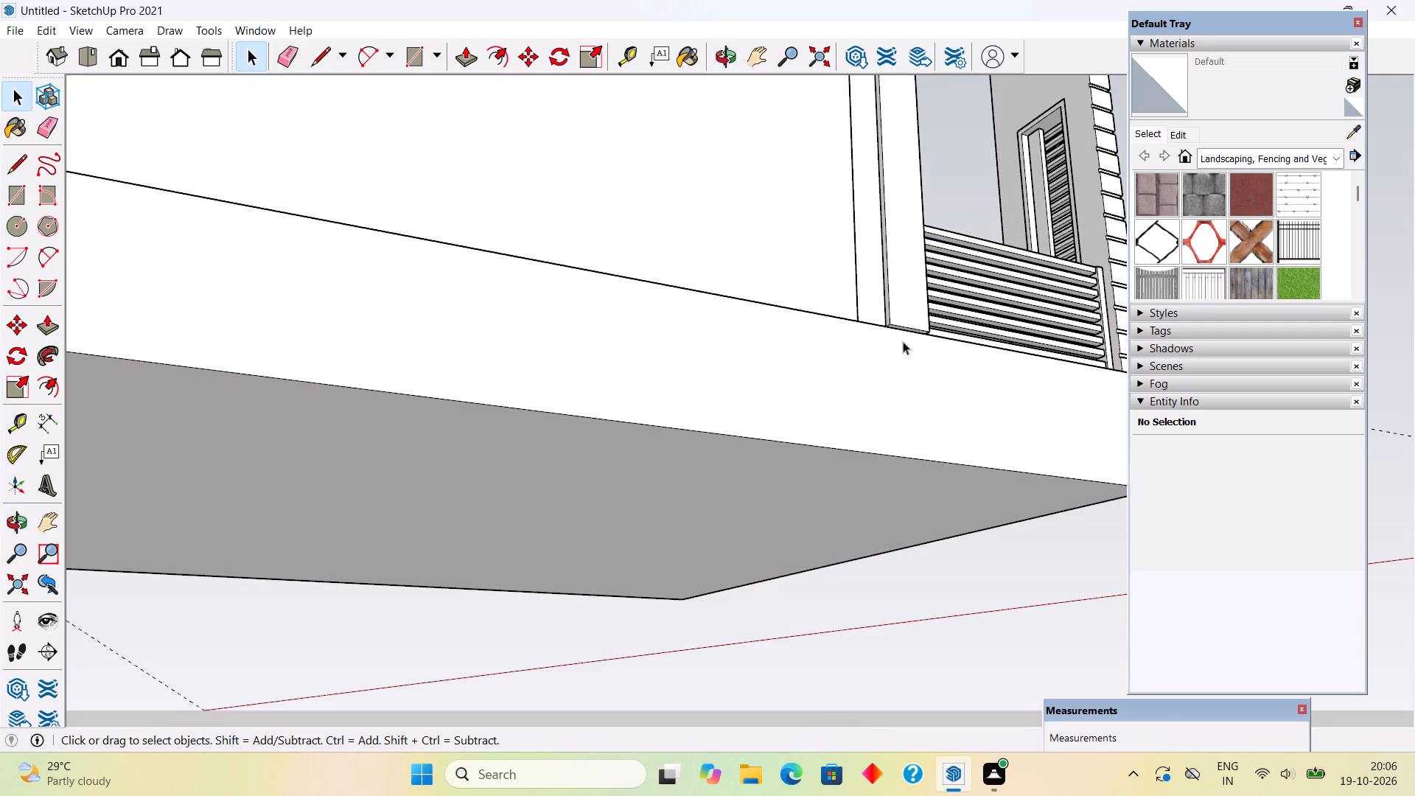
{"action": "scroll", "coordinate": [903, 341], "scroll_direction": "up", "scroll_amount": 3}
{"action": "middle_click_drag", "start_coordinate": [903, 340], "coordinate": [906, 316]}
{"action": "triple_click", "coordinate": [909, 294]}
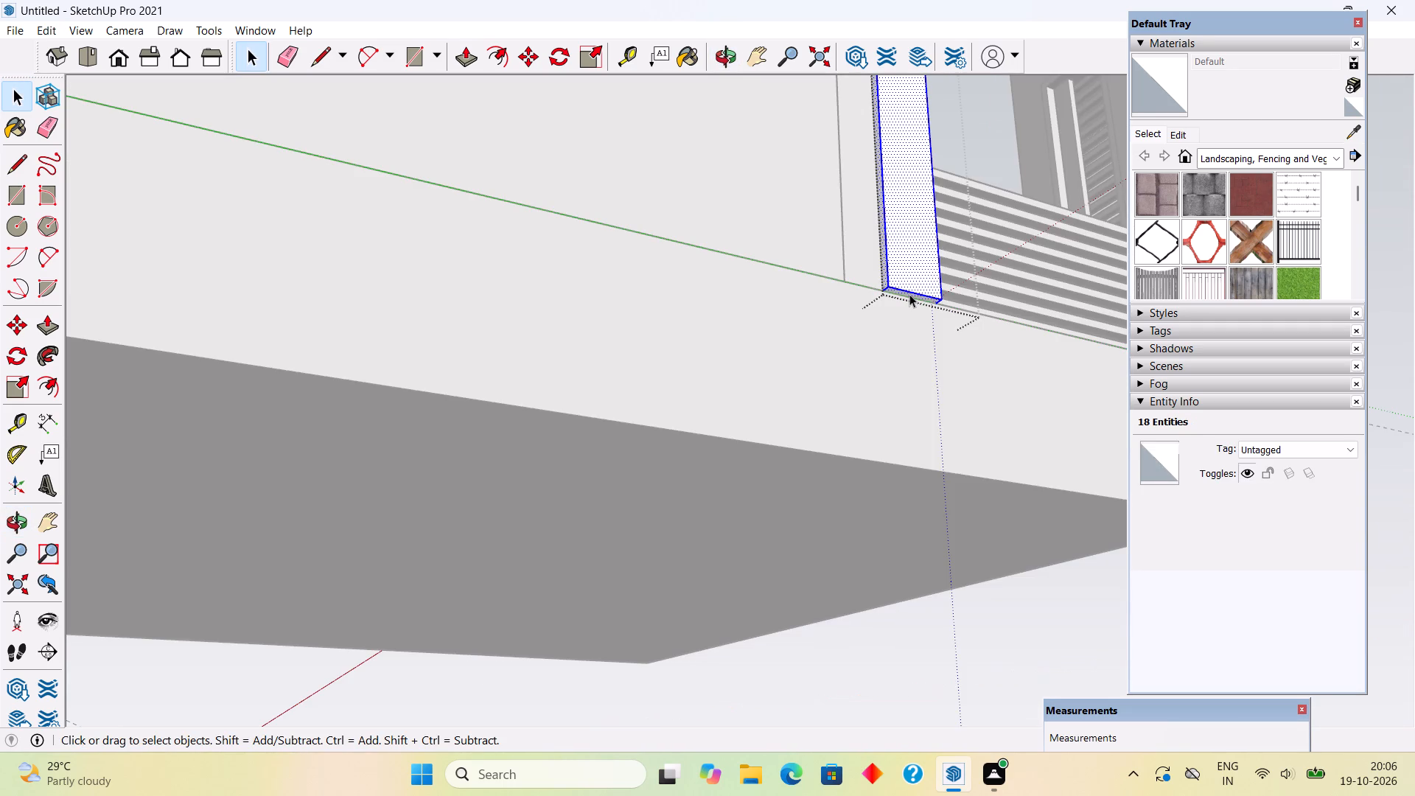
{"action": "scroll", "coordinate": [893, 293], "scroll_direction": "up", "scroll_amount": 14}
{"action": "scroll", "coordinate": [944, 245], "scroll_direction": "up", "scroll_amount": 1}
{"action": "middle_click_drag", "start_coordinate": [946, 267], "coordinate": [939, 101]}
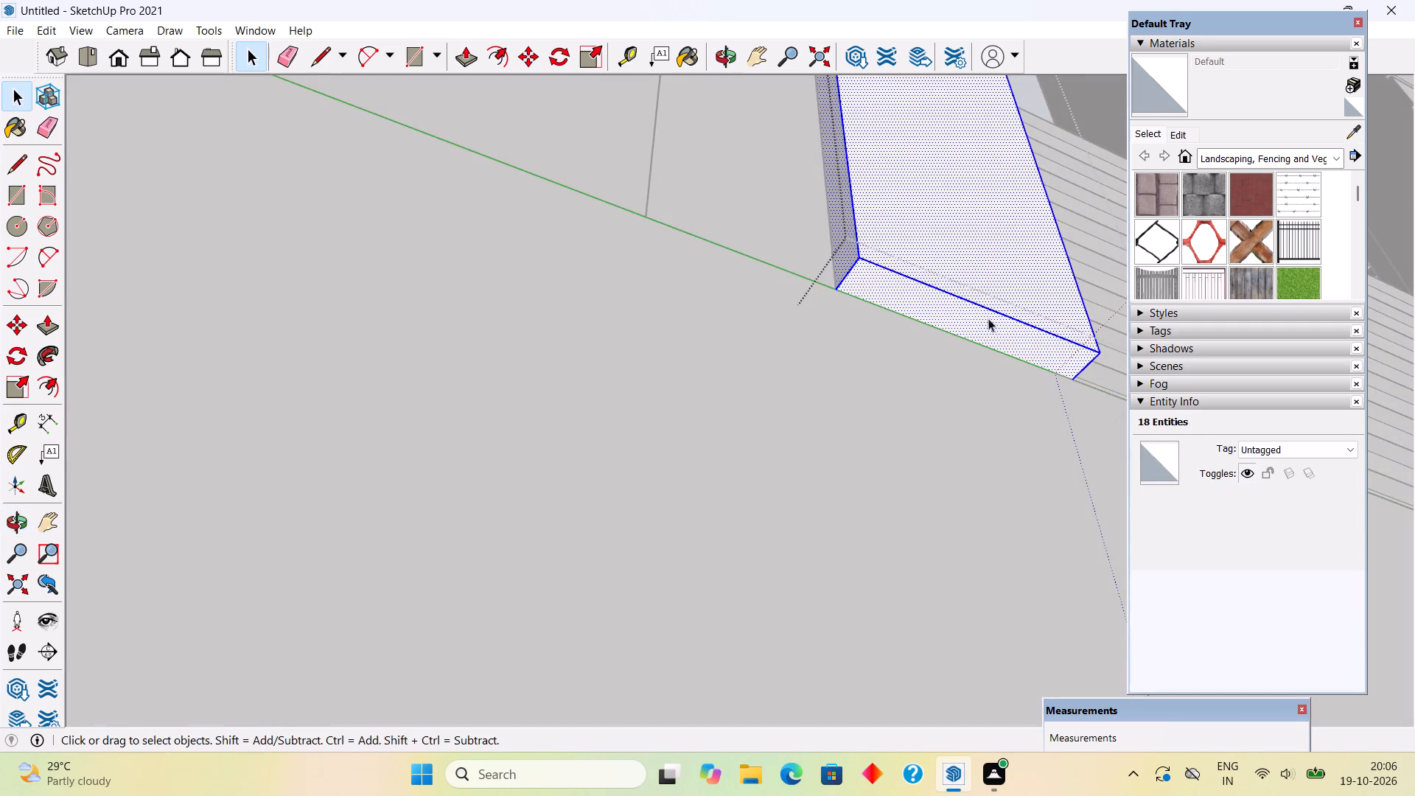
{"action": "key", "text": "l"}
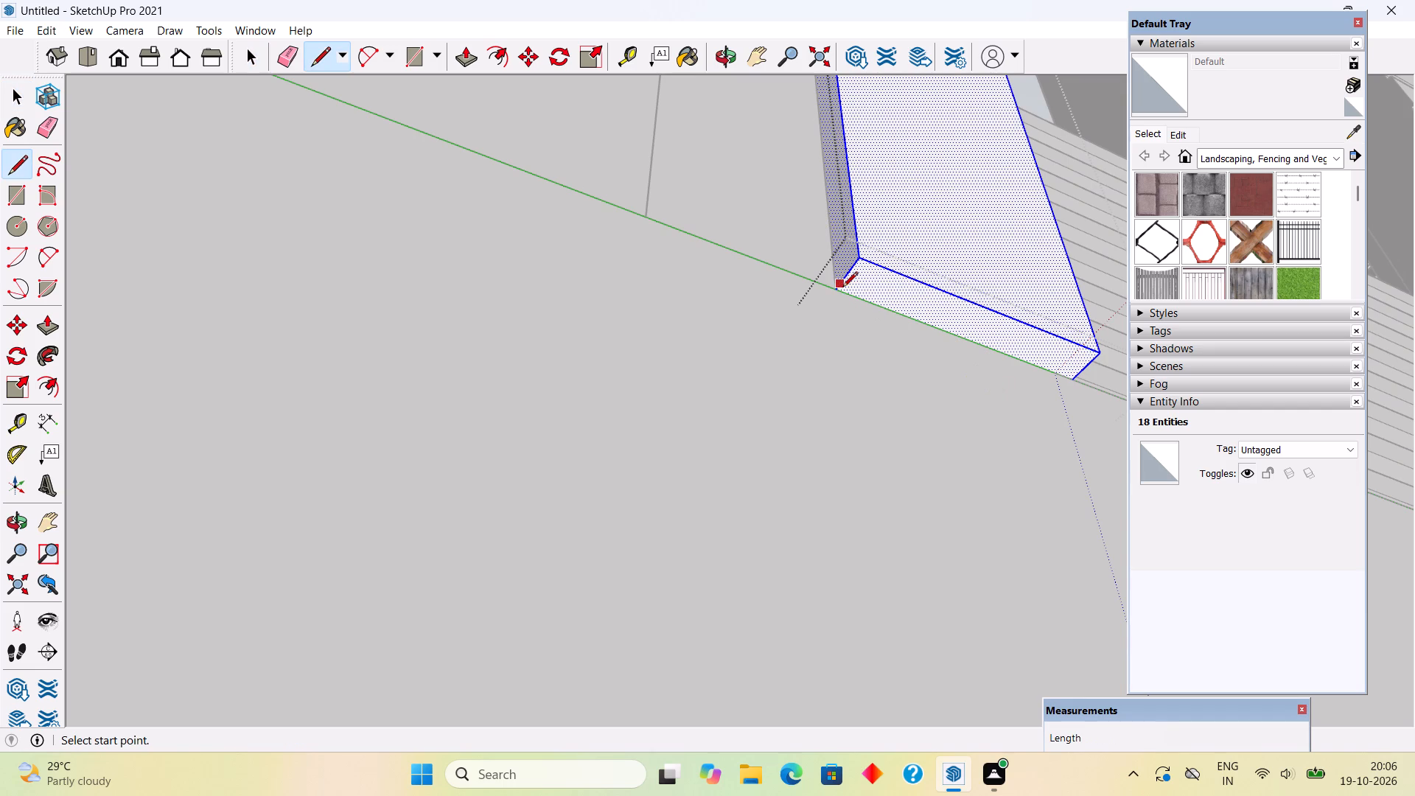
{"action": "left_click", "coordinate": [842, 288]}
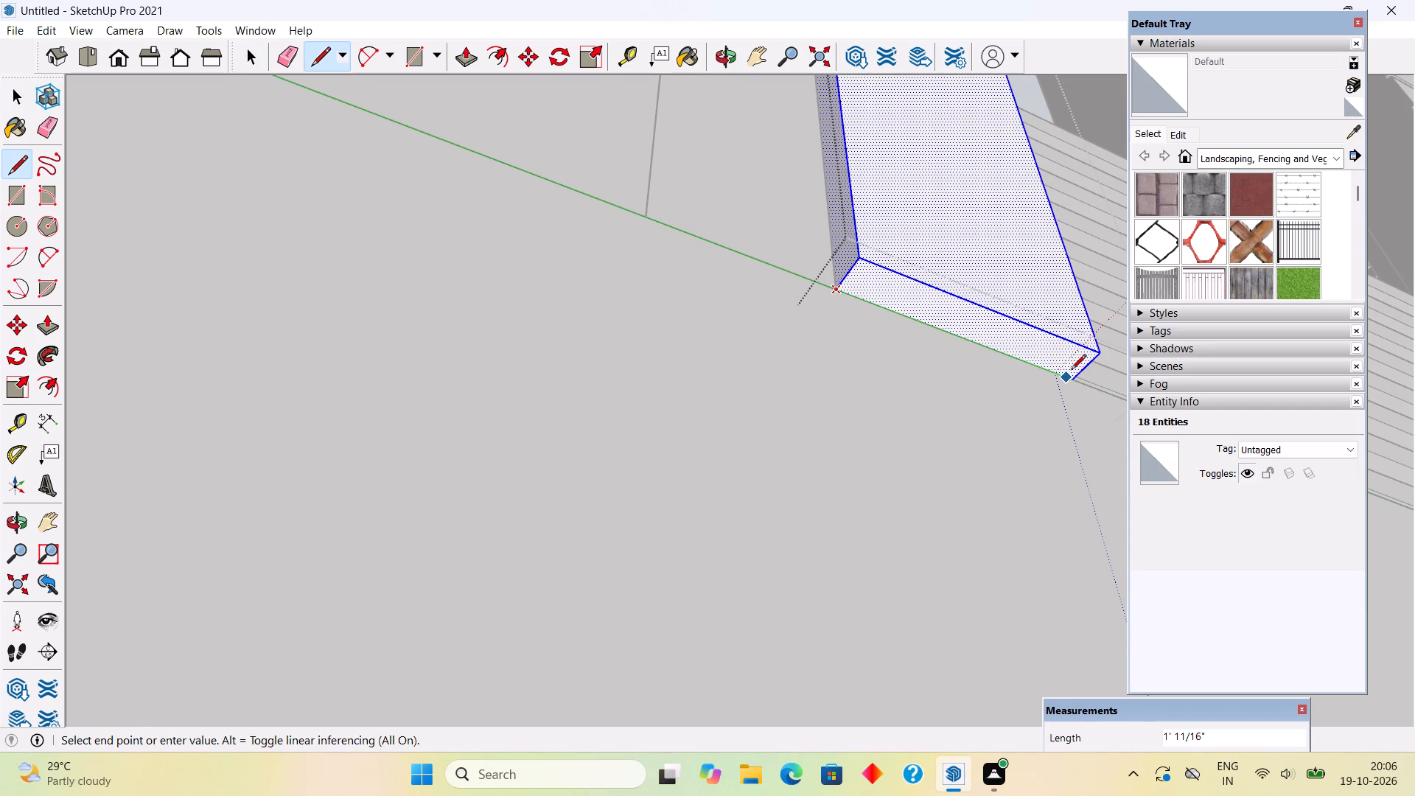
{"action": "left_click", "coordinate": [1076, 377]}
Pull the projecting strip of the column's bottom face down 3' over the slab's side.
{"action": "key", "text": "p"}
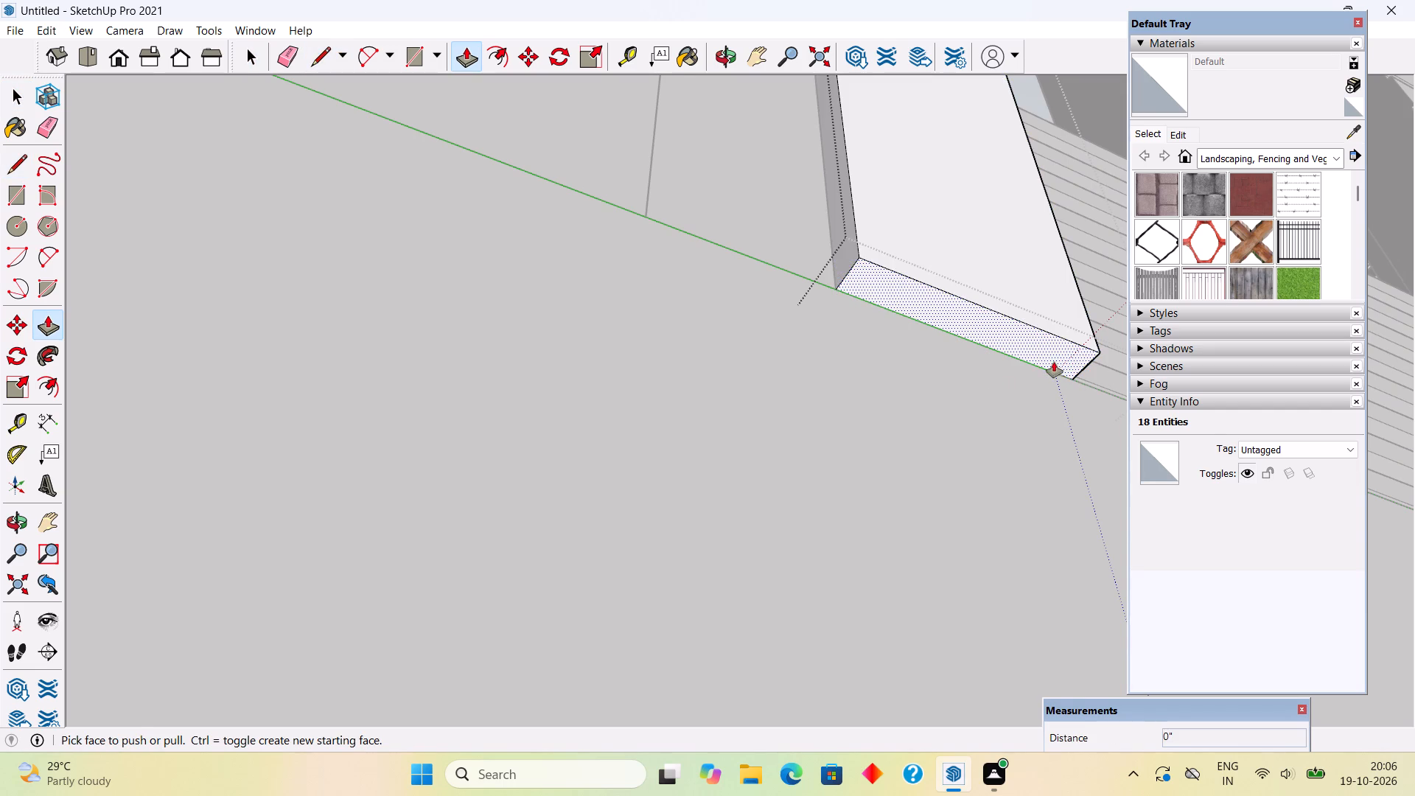
{"action": "left_click", "coordinate": [1054, 362]}
{"action": "scroll", "coordinate": [951, 507], "scroll_direction": "down", "scroll_amount": 17}
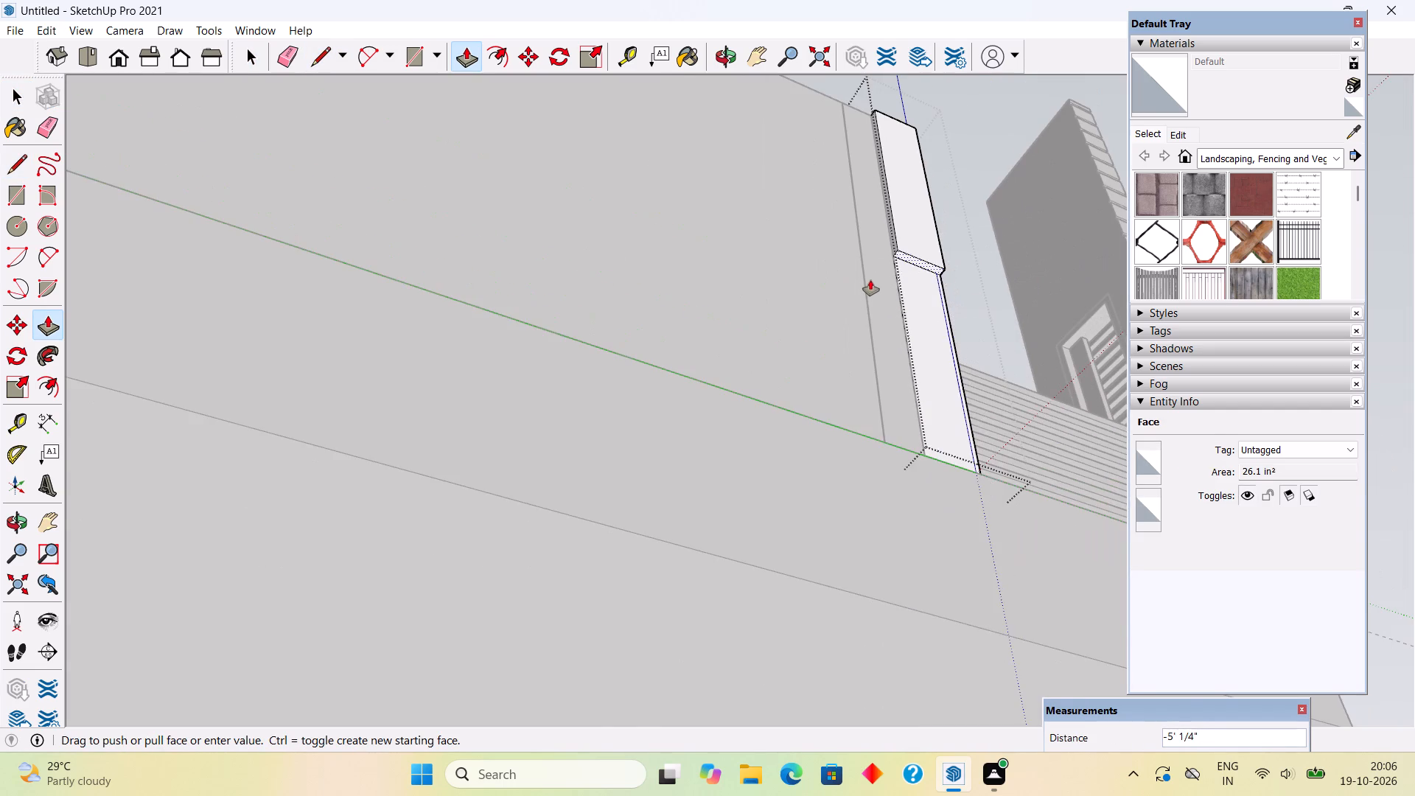
{"action": "scroll", "coordinate": [870, 279], "scroll_direction": "down", "scroll_amount": 10}
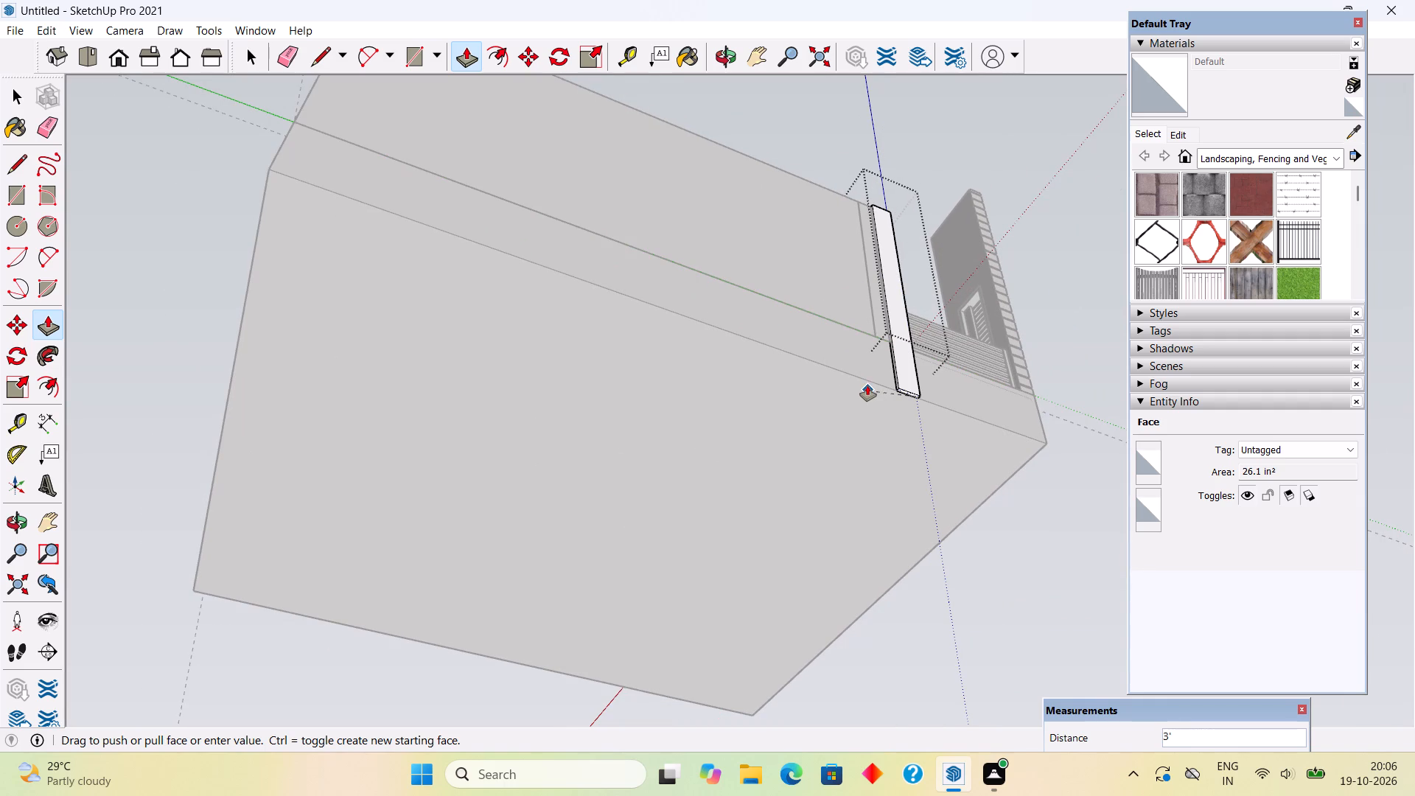
{"action": "left_click", "coordinate": [867, 385]}
Draw a 2" line across the strip's narrow face on the side wall's side, level with the slab top.
{"action": "middle_click_drag", "start_coordinate": [824, 371], "coordinate": [959, 530]}
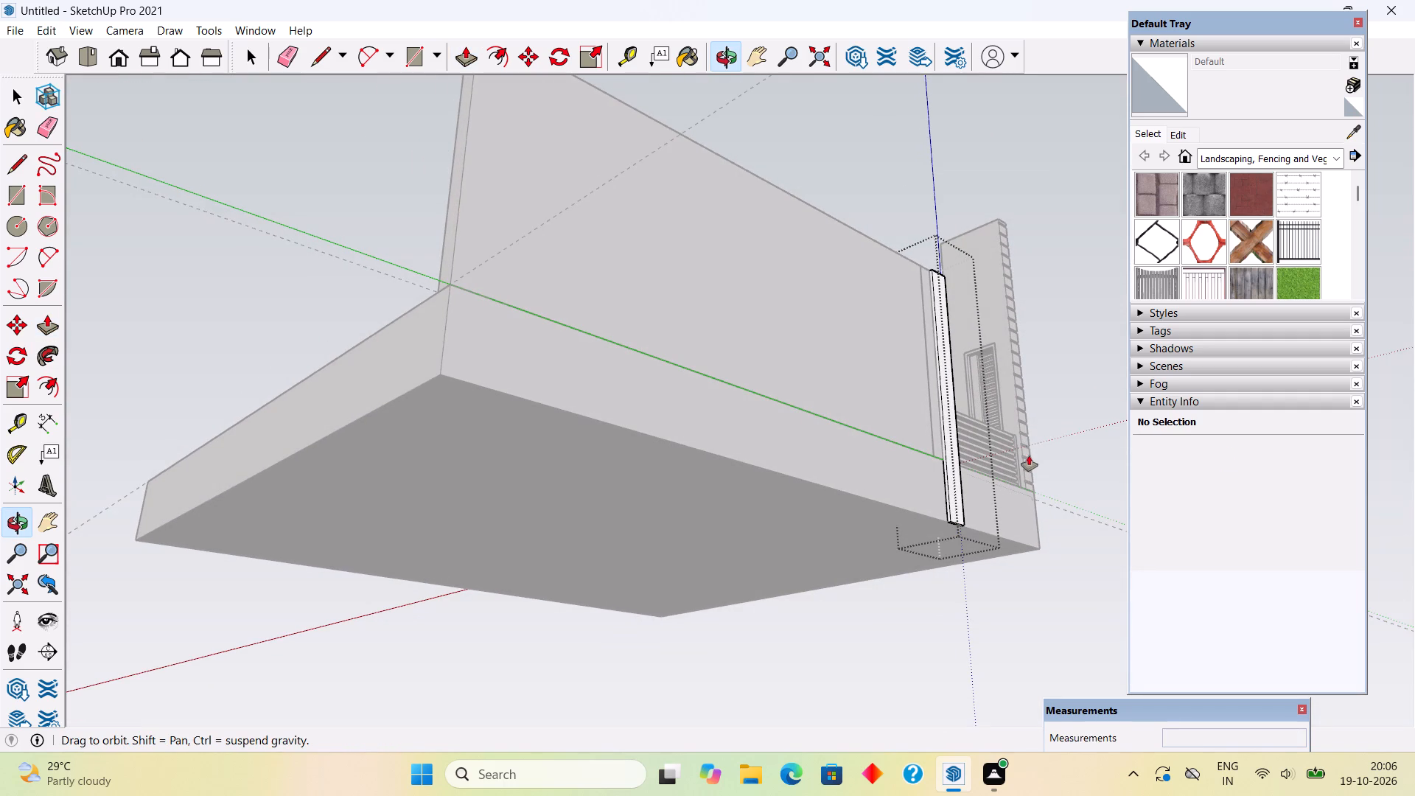
{"action": "scroll", "coordinate": [957, 458], "scroll_direction": "up", "scroll_amount": 15}
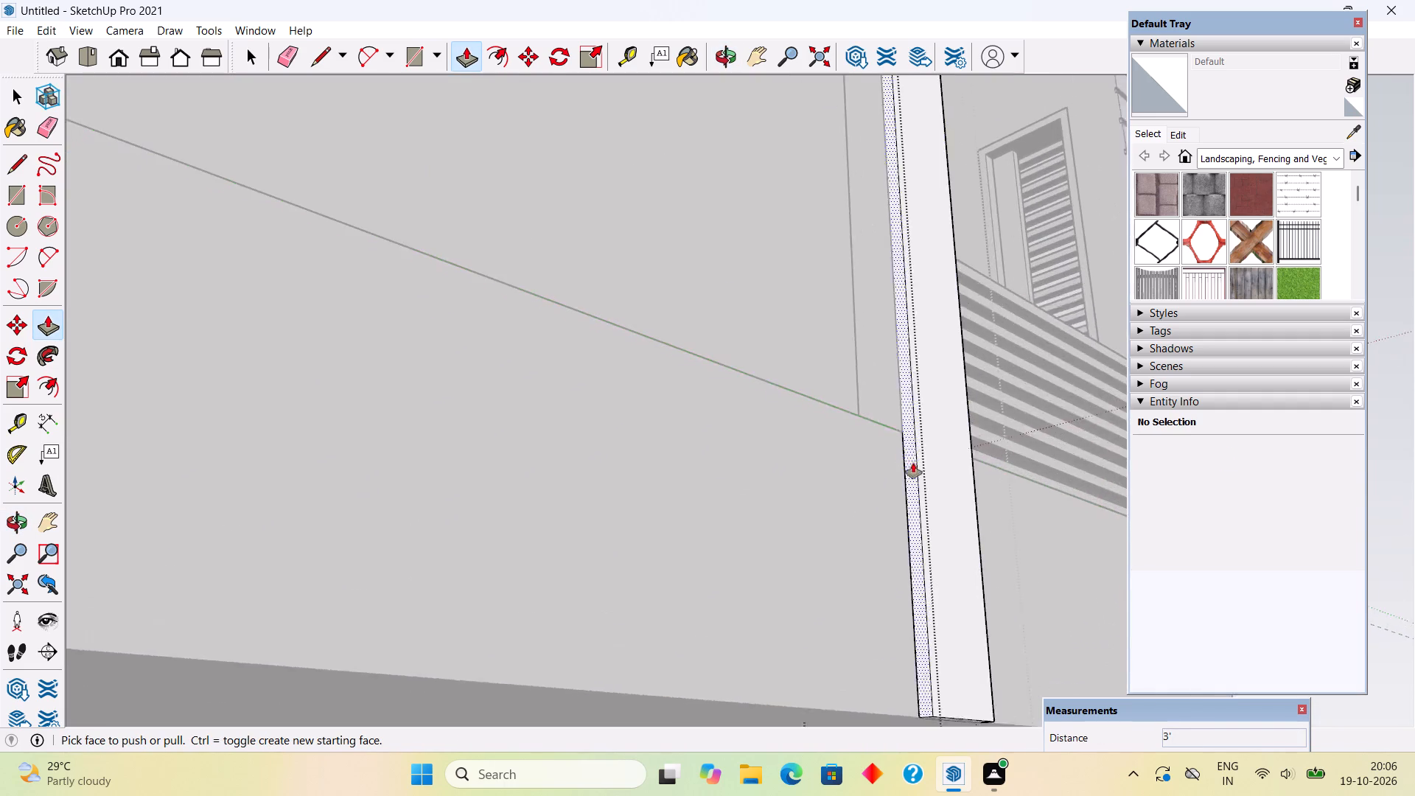
{"action": "middle_click_drag", "start_coordinate": [911, 450], "coordinate": [970, 469]}
{"action": "scroll", "coordinate": [1007, 461], "scroll_direction": "up", "scroll_amount": 4}
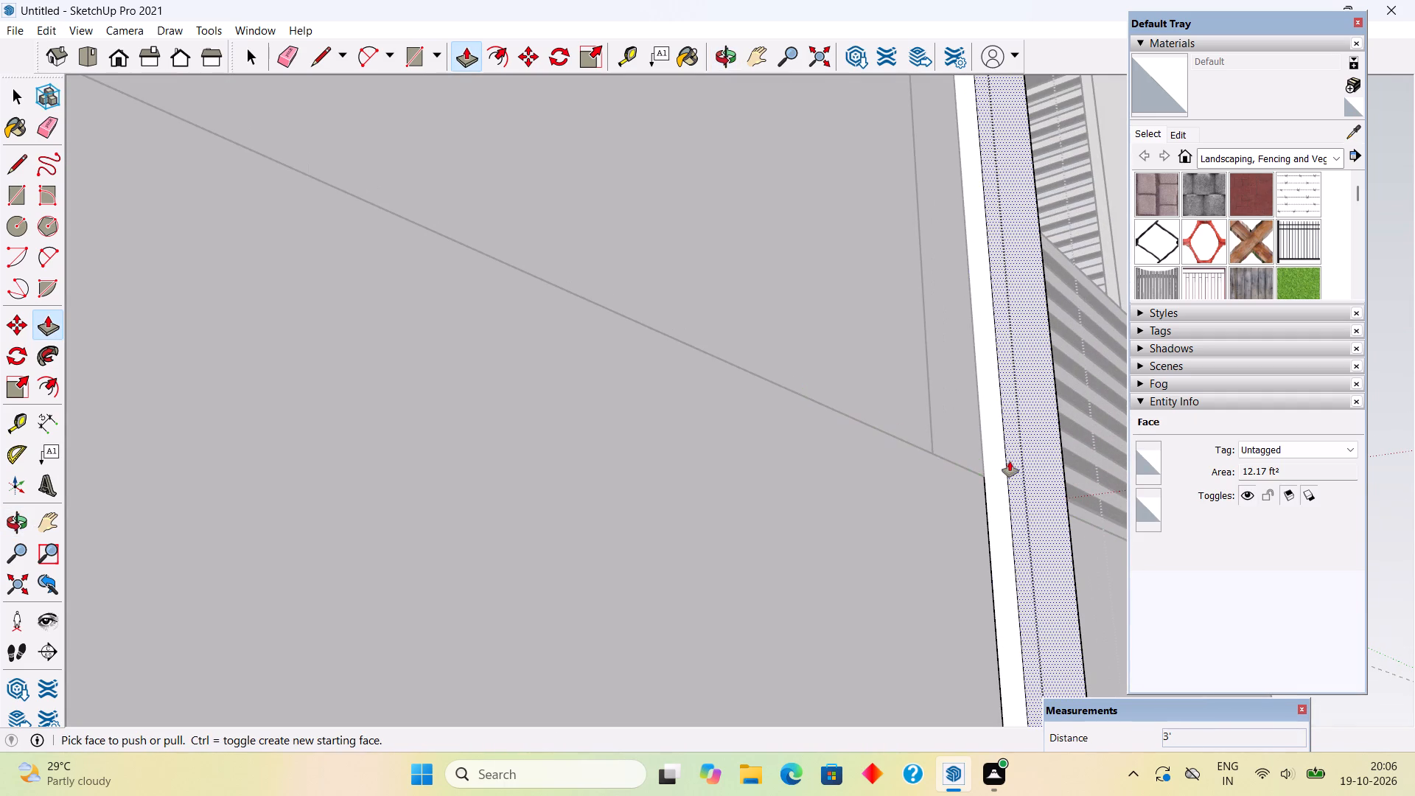
{"action": "key", "text": "l"}
{"action": "left_click", "coordinate": [979, 478]}
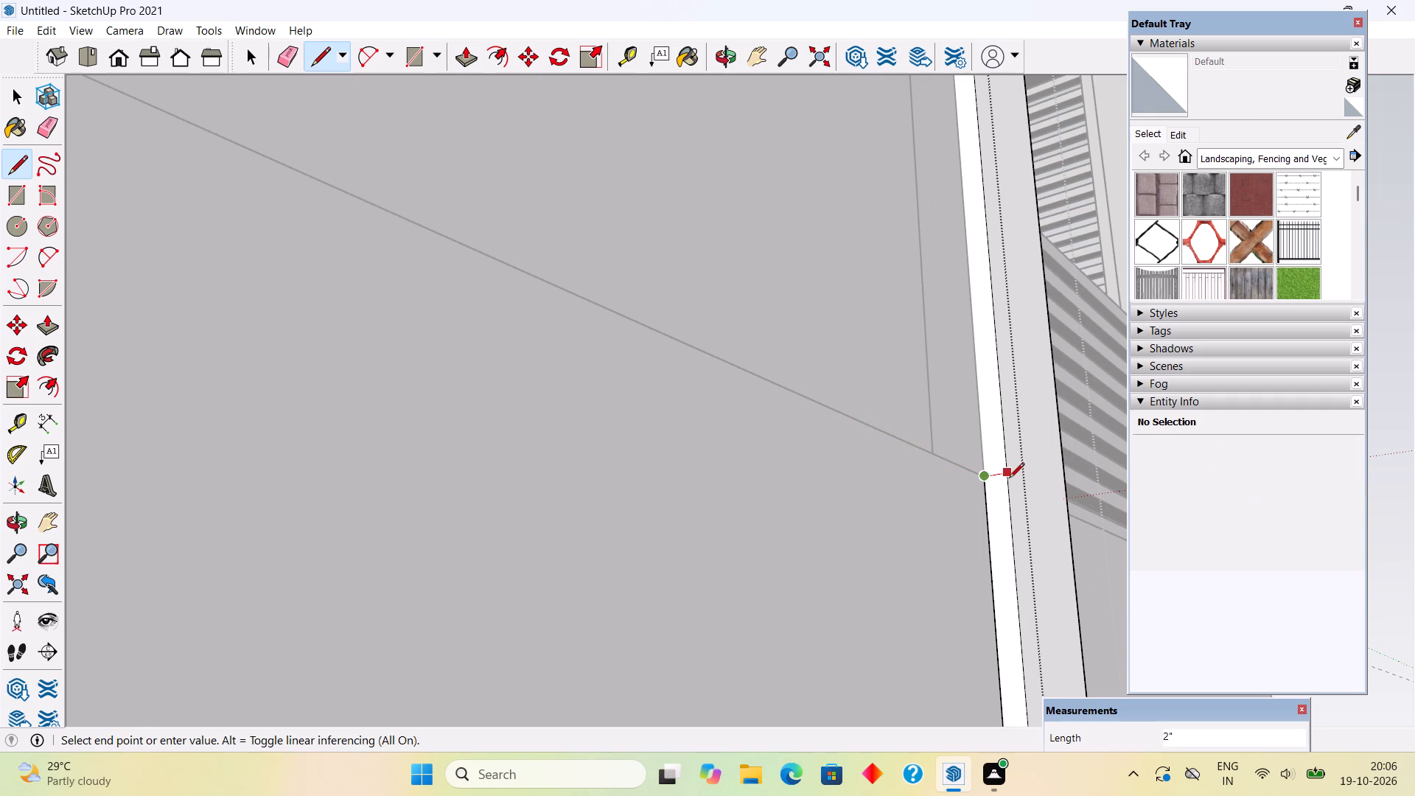
{"action": "left_click", "coordinate": [1009, 479]}
Pull the strip's narrow face below the slab top 10' along the slab's side, and leave the column group.
{"action": "key", "text": "p"}
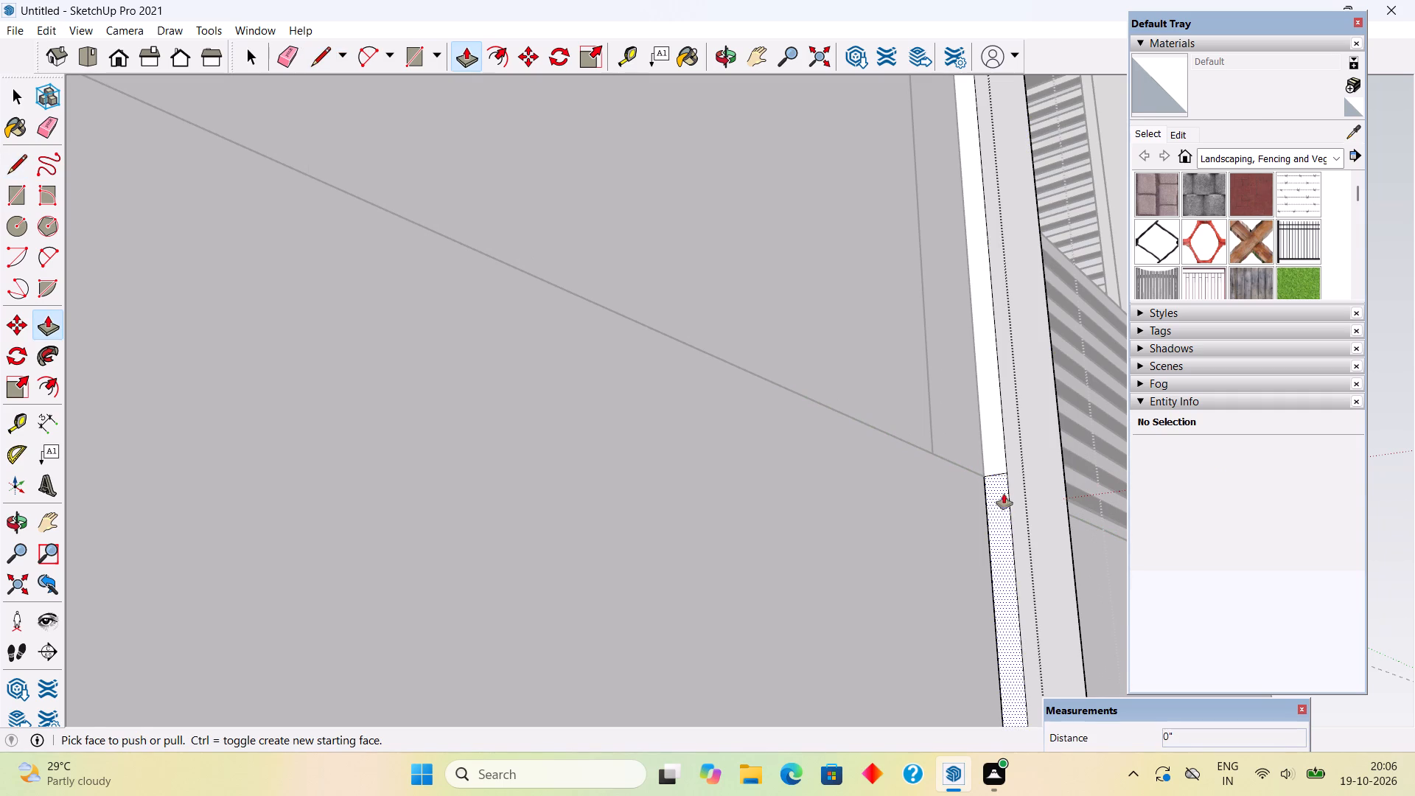
{"action": "left_click", "coordinate": [996, 506]}
{"action": "scroll", "coordinate": [710, 509], "scroll_direction": "down", "scroll_amount": 17}
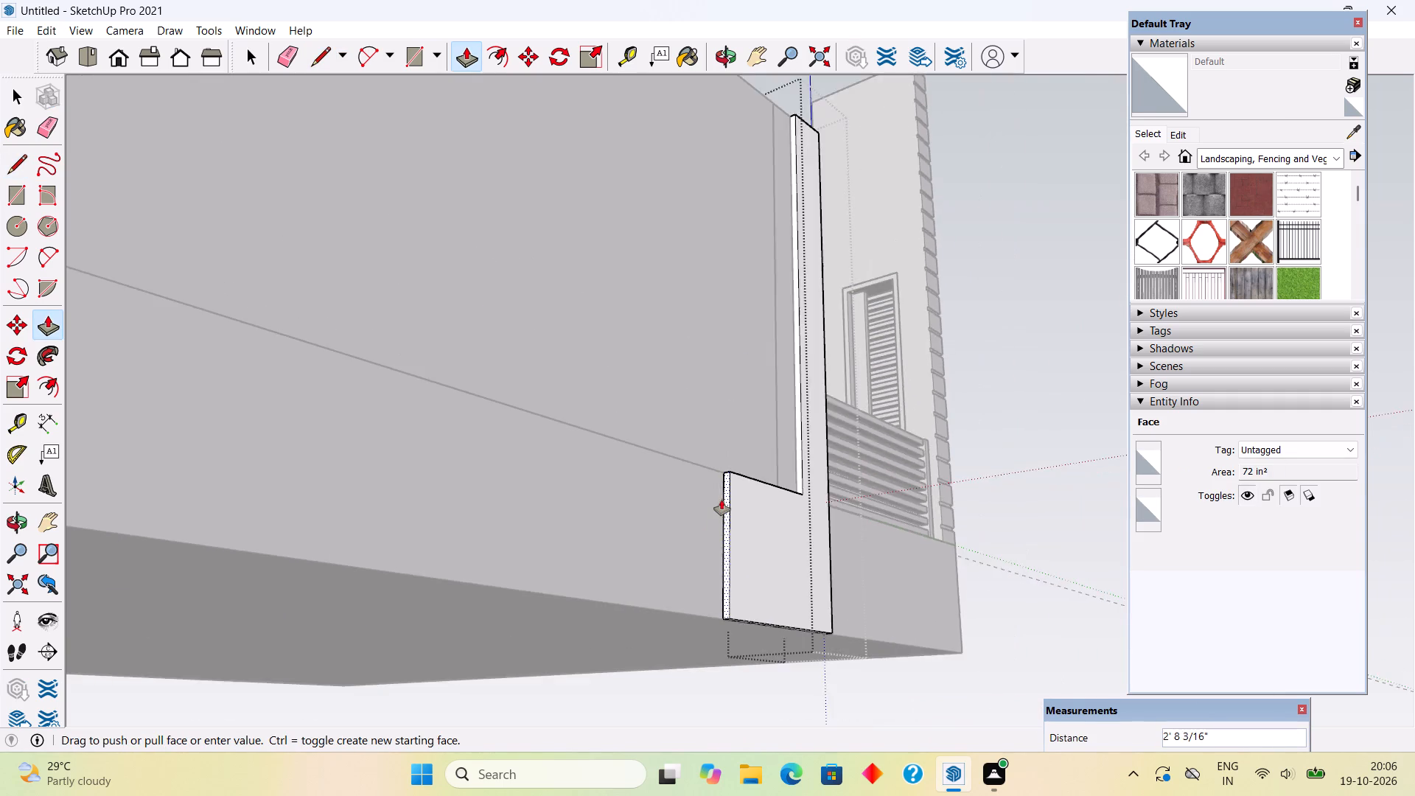
{"action": "scroll", "coordinate": [722, 500], "scroll_direction": "down", "scroll_amount": 8}
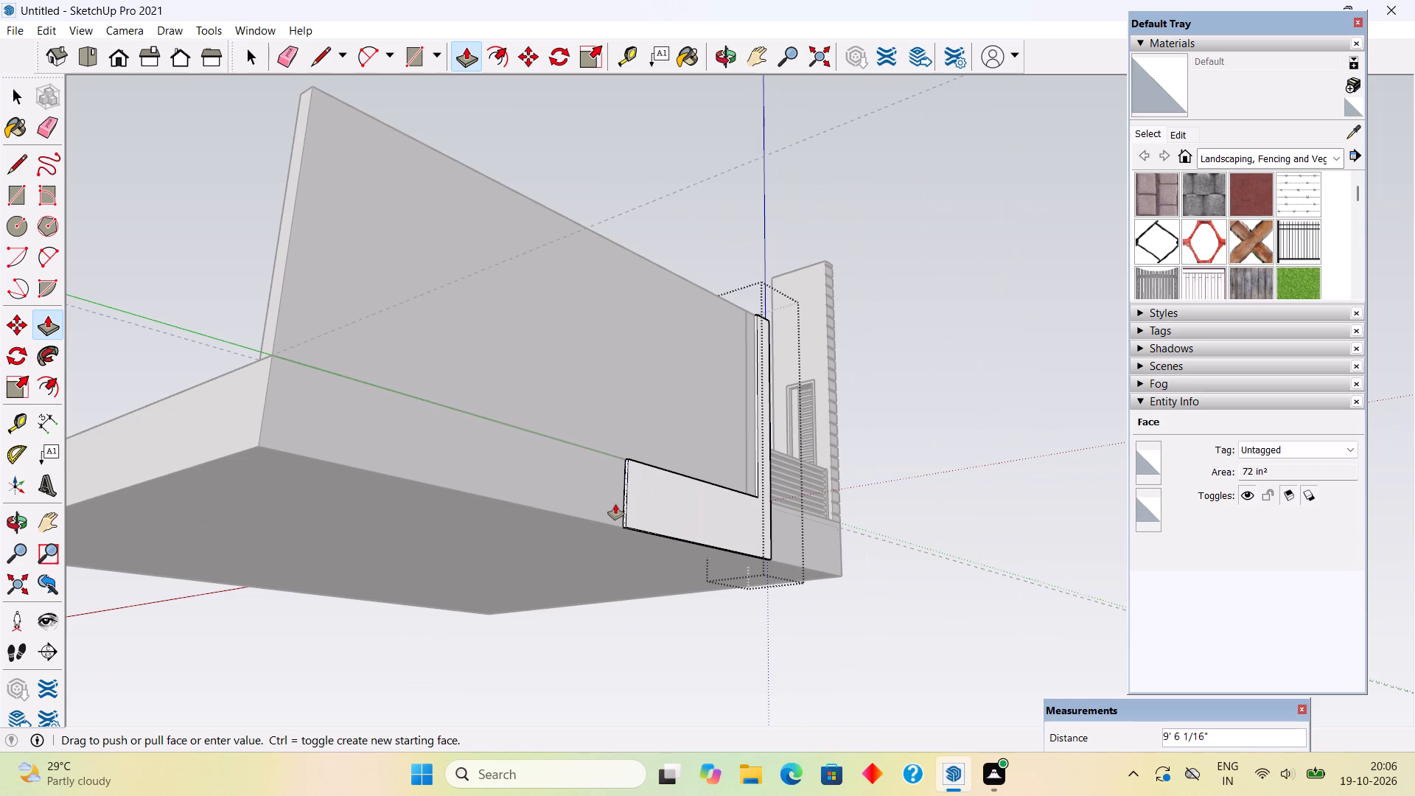
{"action": "type", "text": "10'"}
{"action": "key", "text": "Return"}
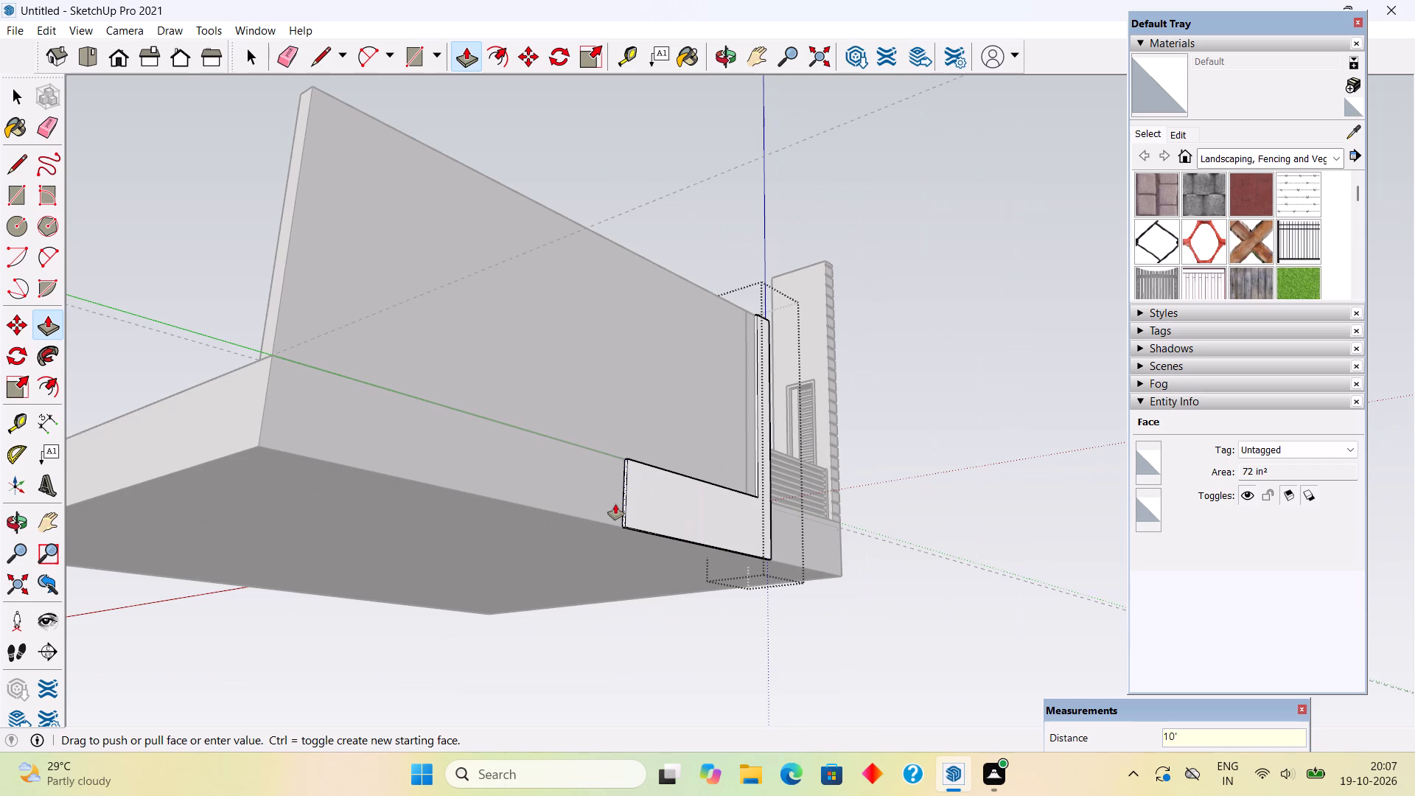
{"action": "key", "text": "space"}
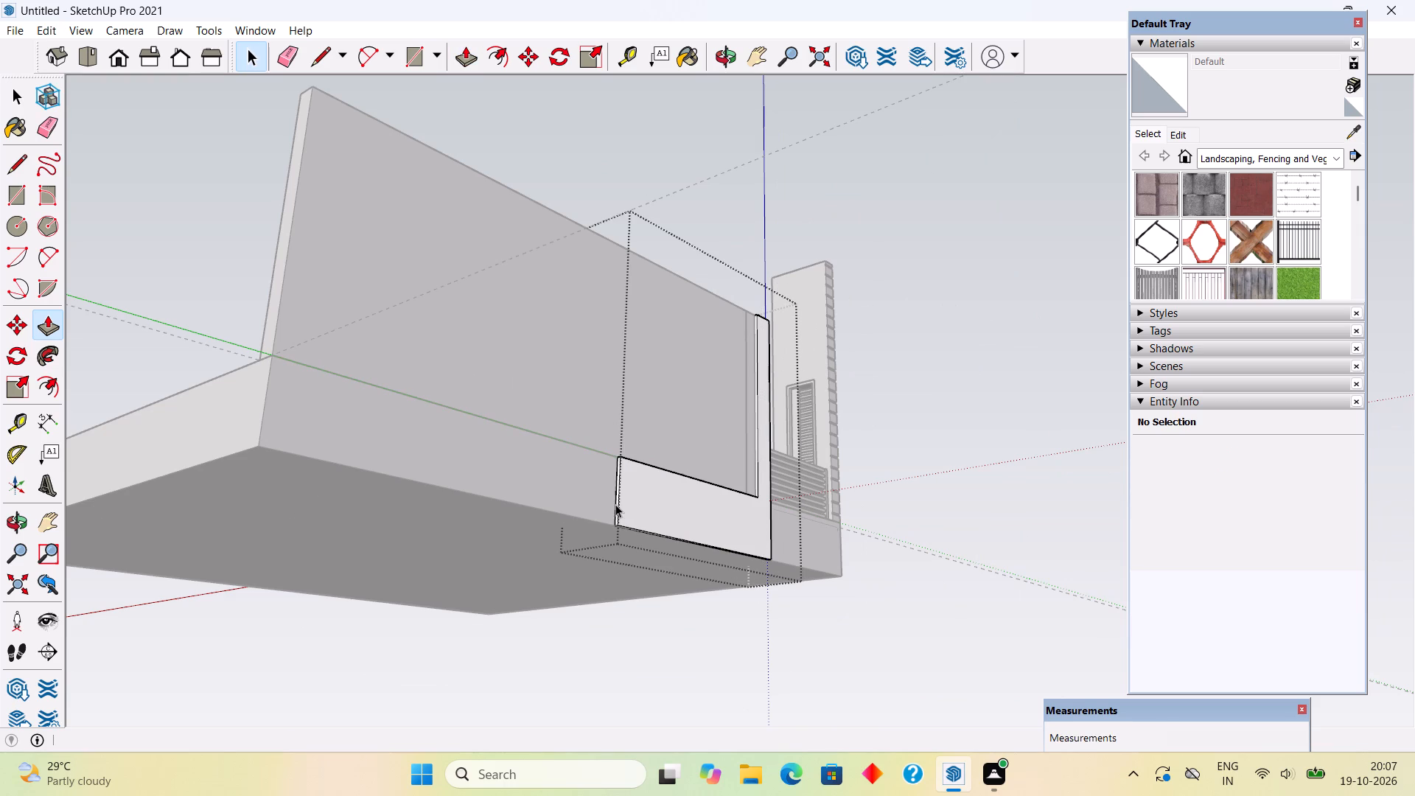
{"action": "middle_click_drag", "start_coordinate": [653, 447], "coordinate": [654, 730]}
{"action": "scroll", "coordinate": [714, 571], "scroll_direction": "up", "scroll_amount": 5}
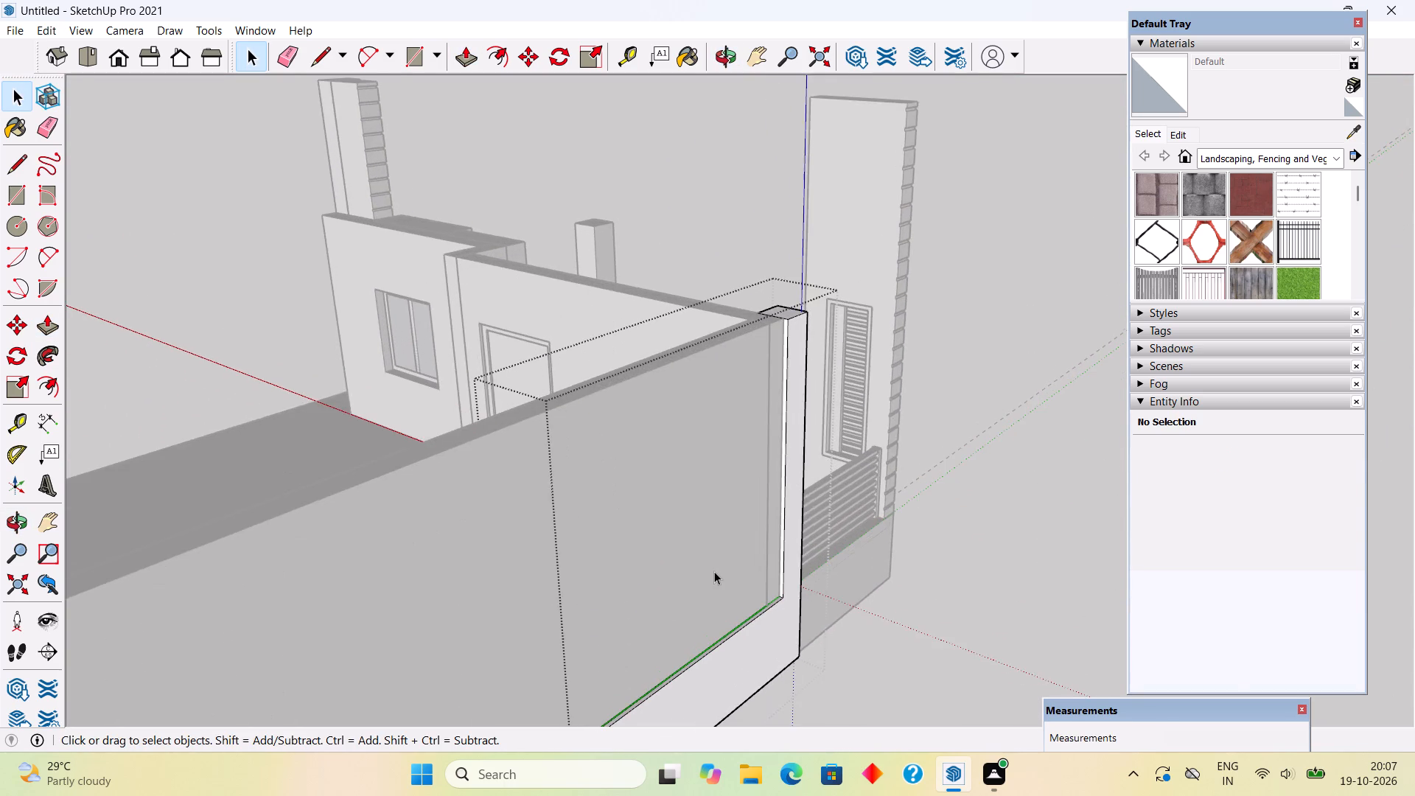
{"action": "scroll", "coordinate": [771, 596], "scroll_direction": "up", "scroll_amount": 13}
{"action": "middle_click_drag", "start_coordinate": [793, 588], "coordinate": [903, 544]}
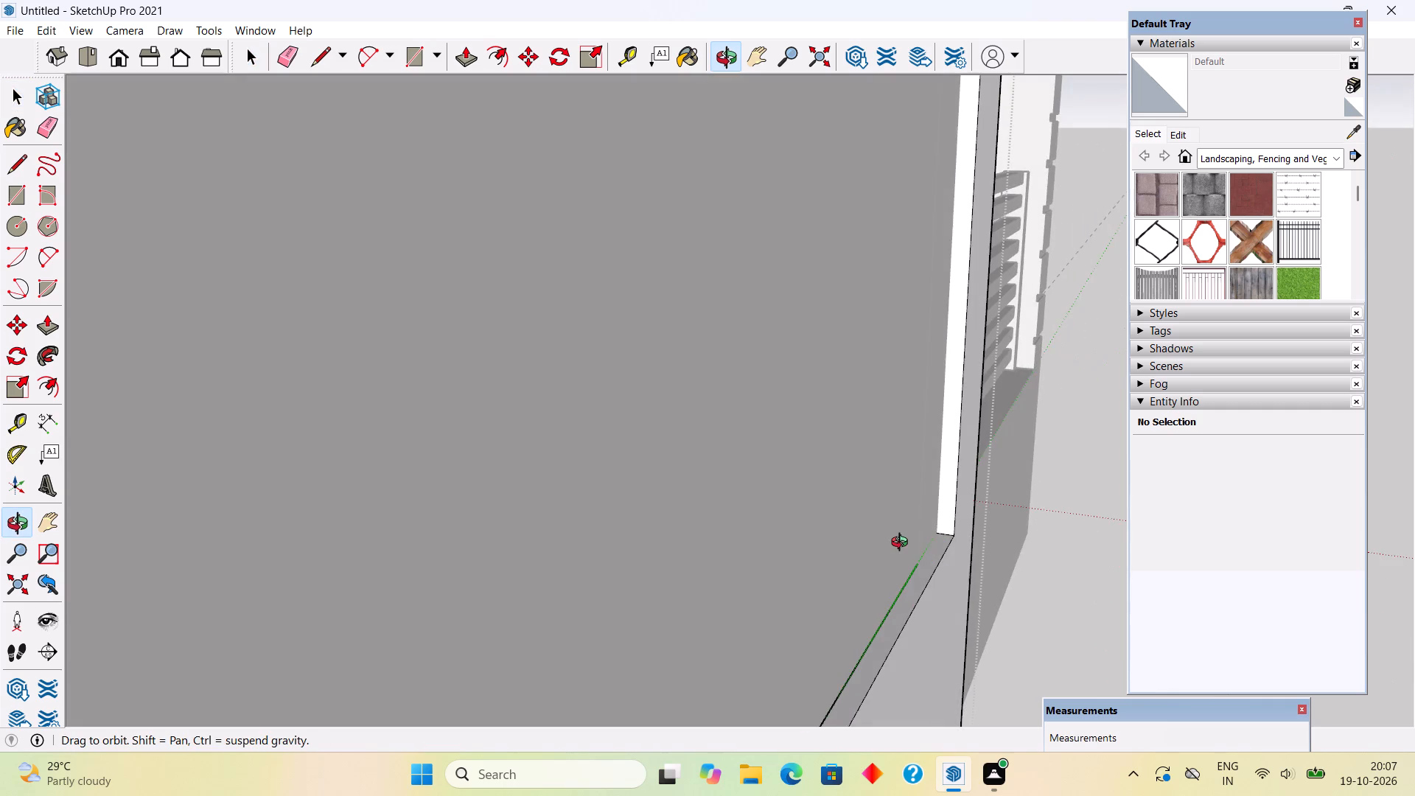
{"action": "middle_click_drag", "start_coordinate": [903, 544], "coordinate": [523, 560]}
{"action": "scroll", "coordinate": [523, 561], "scroll_direction": "down", "scroll_amount": 12}
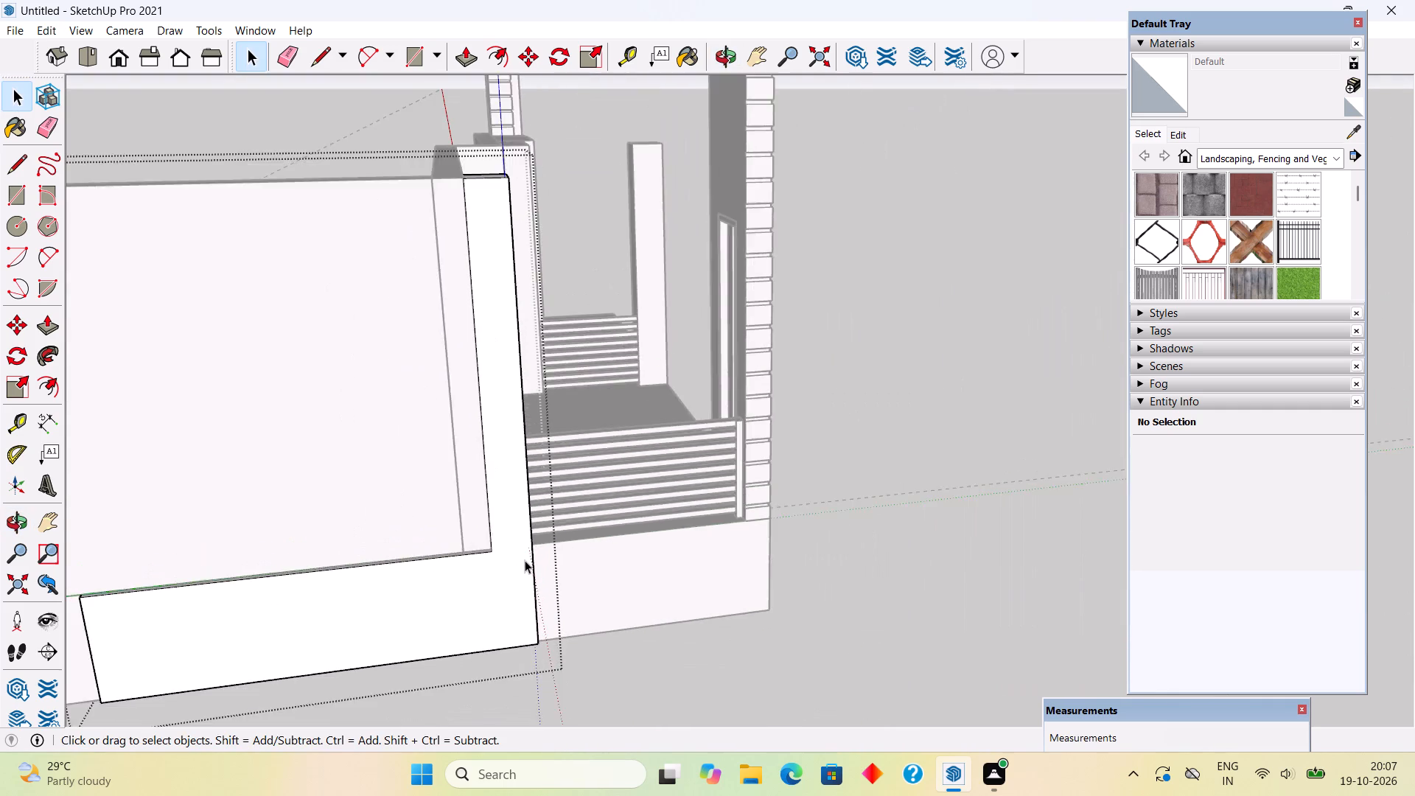
{"action": "scroll", "coordinate": [525, 560], "scroll_direction": "down", "scroll_amount": 9}
{"action": "left_click", "coordinate": [408, 282]}
Examine the band along the slab's side and the outer side wall from both ends.
{"action": "middle_click_drag", "start_coordinate": [413, 497], "coordinate": [347, 355]}
{"action": "scroll", "coordinate": [389, 461], "scroll_direction": "down", "scroll_amount": 1}
{"action": "scroll", "coordinate": [347, 355], "scroll_direction": "up", "scroll_amount": 2}
{"action": "middle_click_drag", "start_coordinate": [343, 384], "coordinate": [766, 416]}
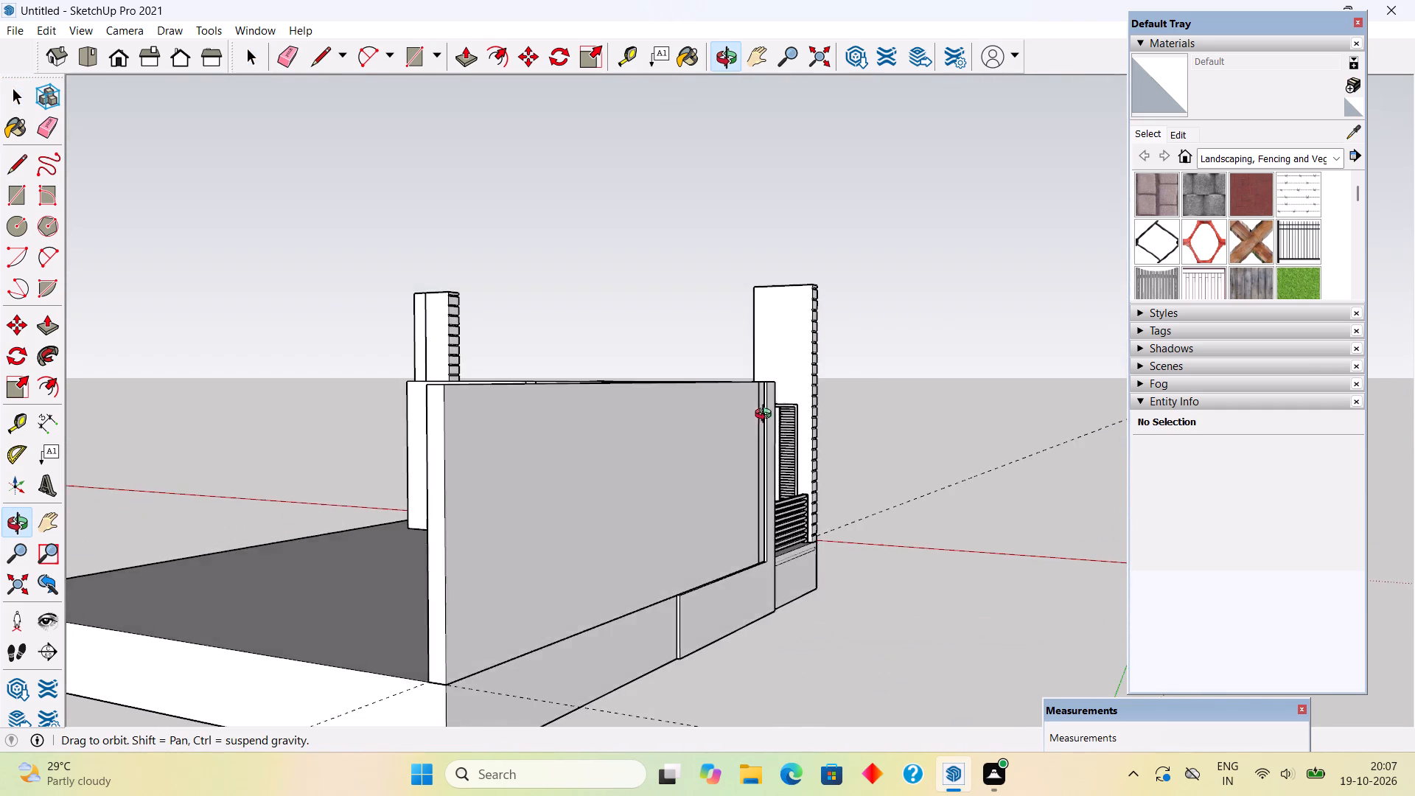
{"action": "middle_click_drag", "start_coordinate": [766, 416], "coordinate": [784, 427]}
{"action": "scroll", "coordinate": [780, 423], "scroll_direction": "up", "scroll_amount": 4}
{"action": "scroll", "coordinate": [794, 426], "scroll_direction": "down", "scroll_amount": 6}
{"action": "scroll", "coordinate": [724, 691], "scroll_direction": "up", "scroll_amount": 5}
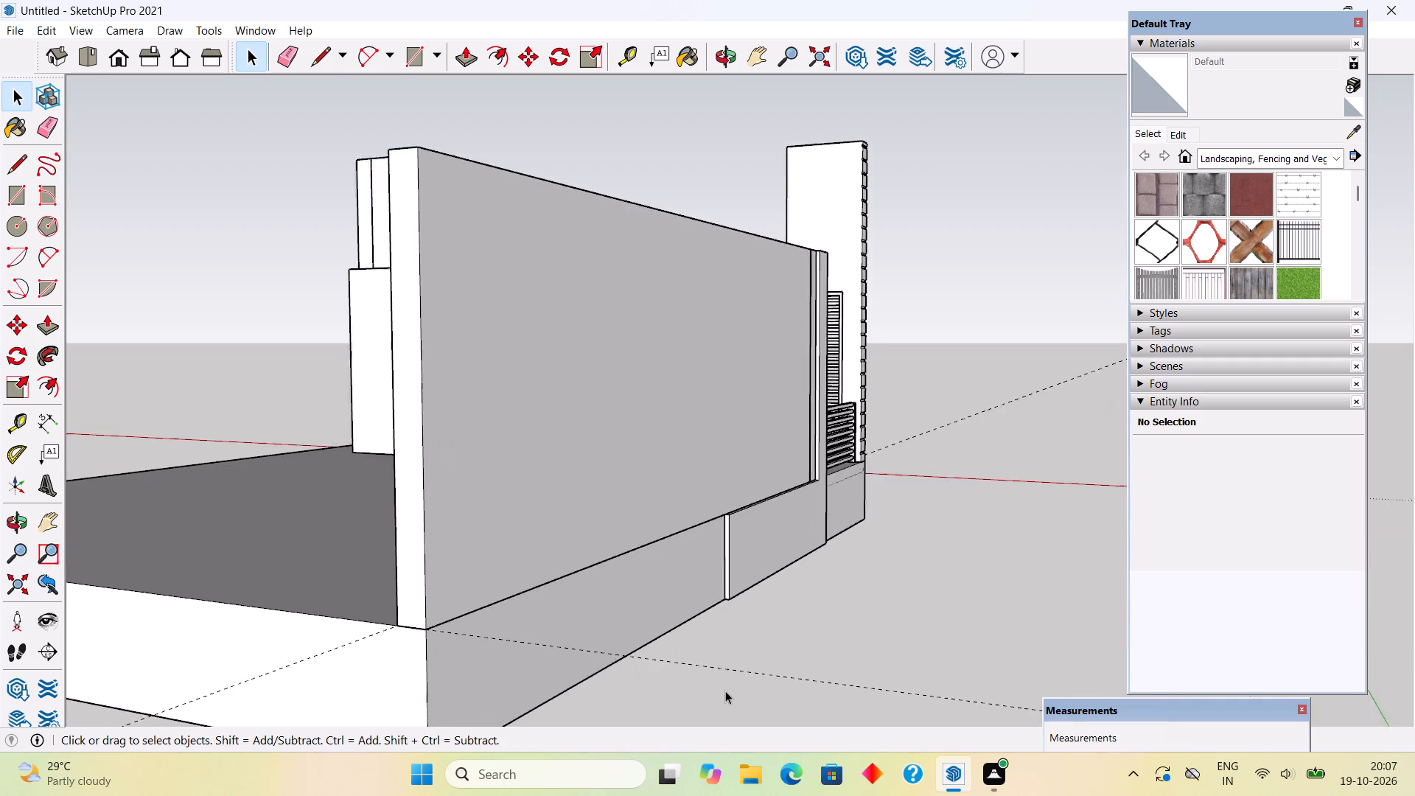
{"action": "scroll", "coordinate": [725, 691], "scroll_direction": "up", "scroll_amount": 2}
{"action": "middle_click_drag", "start_coordinate": [764, 593], "coordinate": [375, 646]}
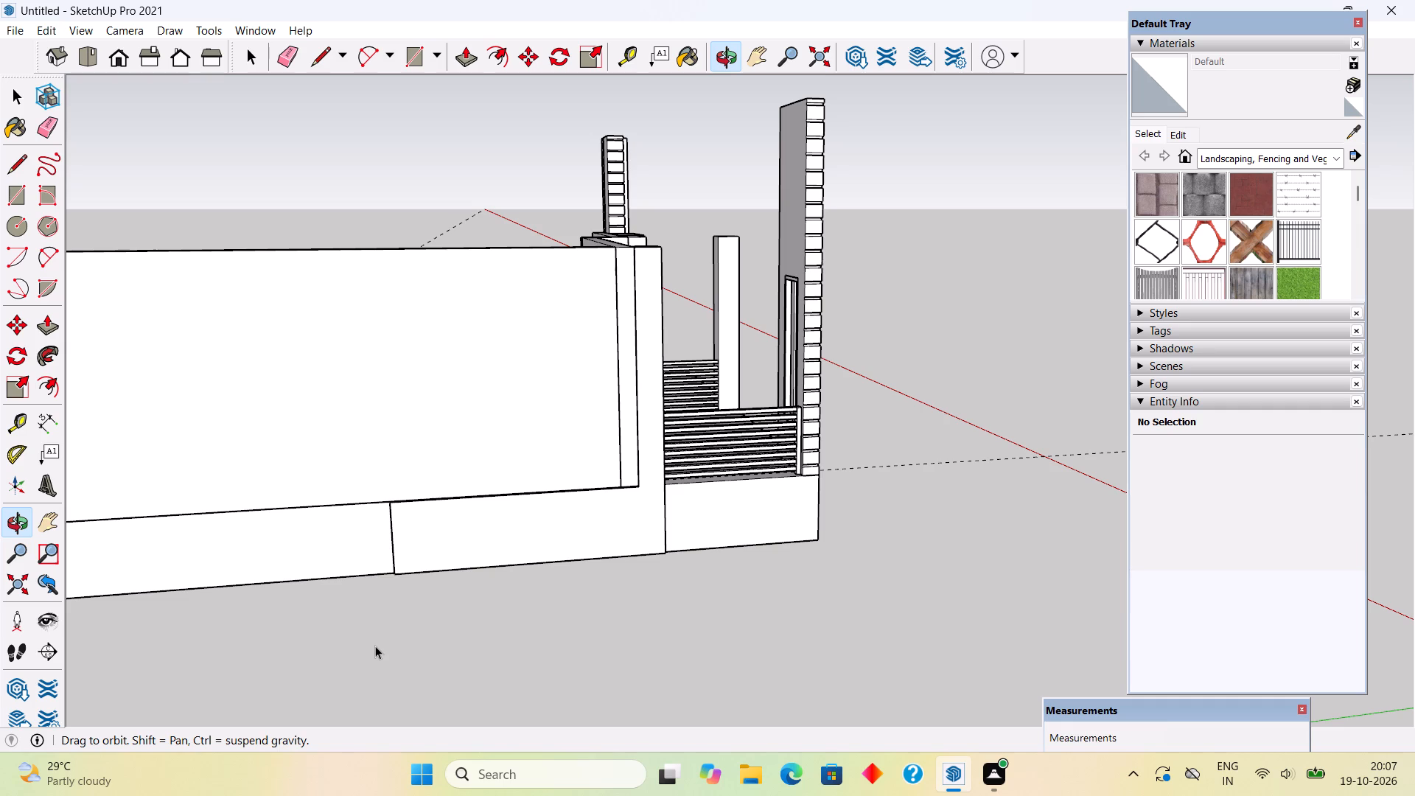
Place a vertical guide on the outer side wall 5' back from its front edge.
{"action": "scroll", "coordinate": [365, 576], "scroll_direction": "down", "scroll_amount": 8}
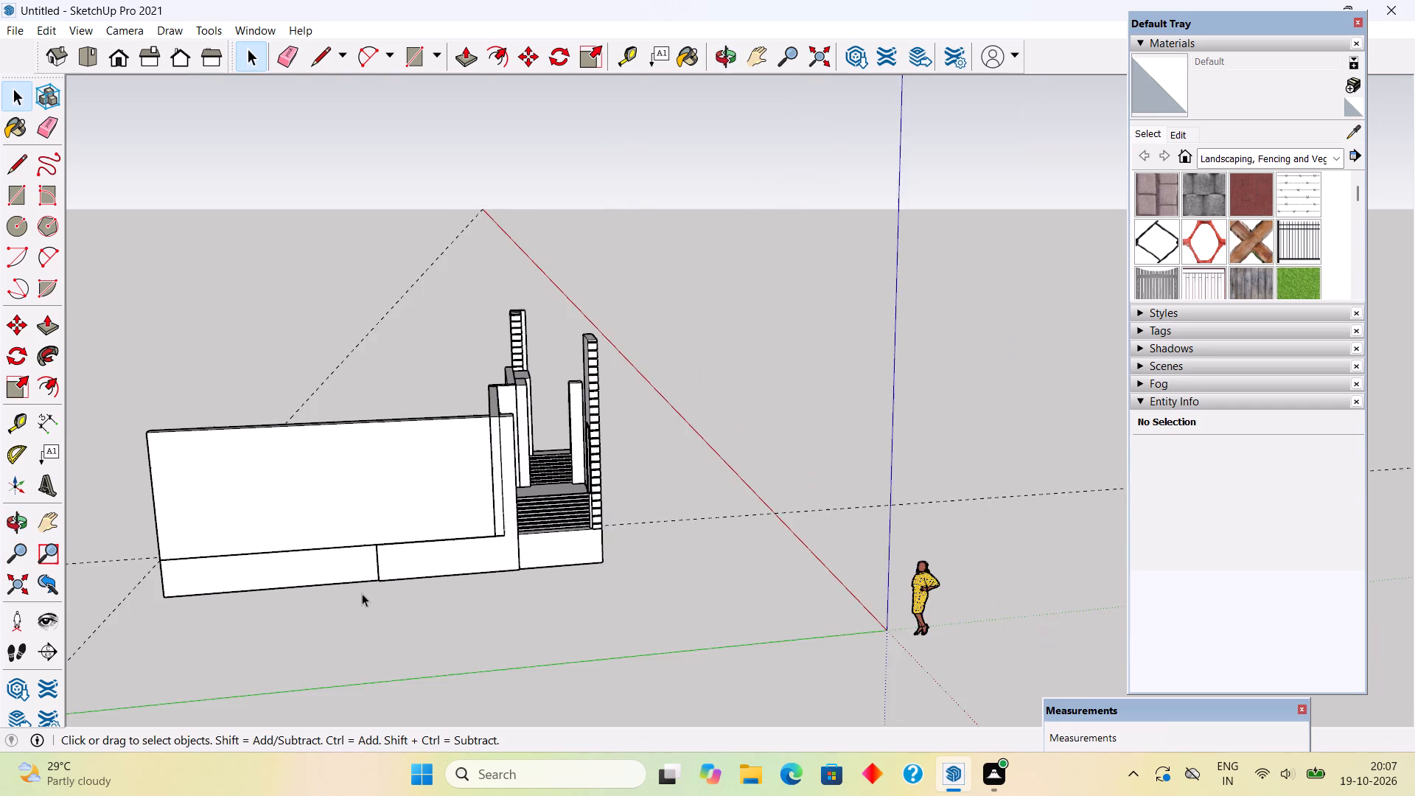
{"action": "scroll", "coordinate": [362, 593], "scroll_direction": "up", "scroll_amount": 7}
{"action": "middle_click_drag", "start_coordinate": [480, 414], "coordinate": [528, 409]}
{"action": "scroll", "coordinate": [528, 409], "scroll_direction": "up", "scroll_amount": 1}
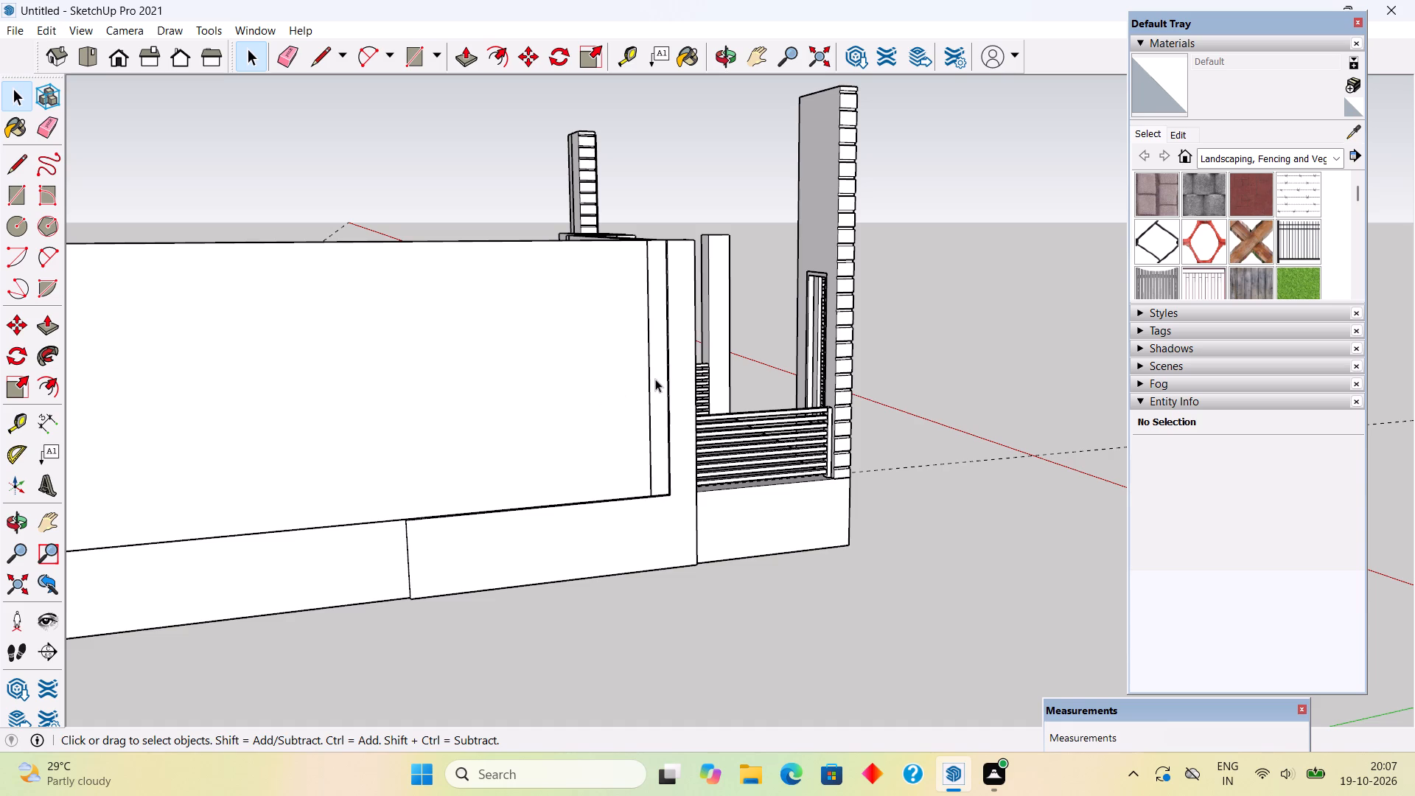
{"action": "key", "text": "t"}
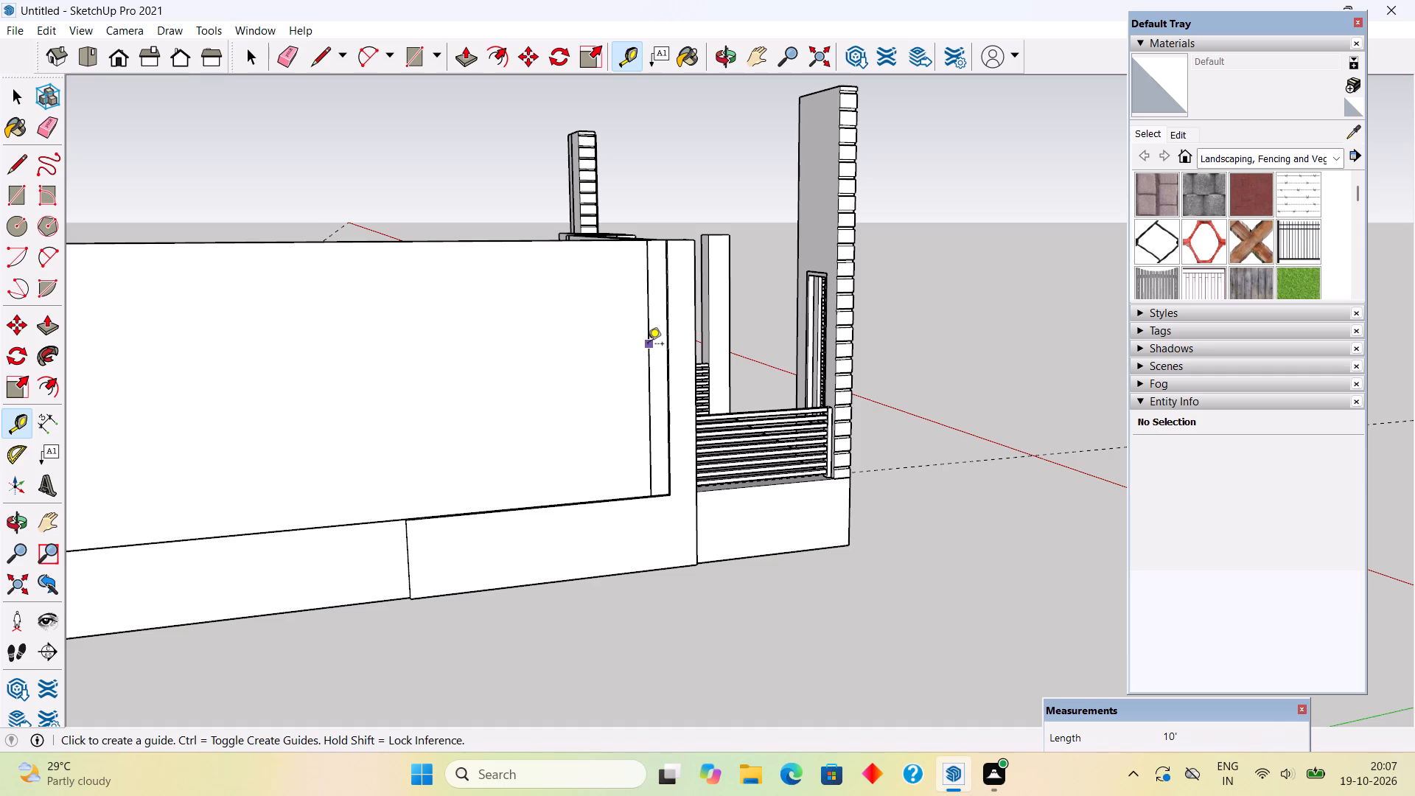
{"action": "left_click", "coordinate": [648, 345]}
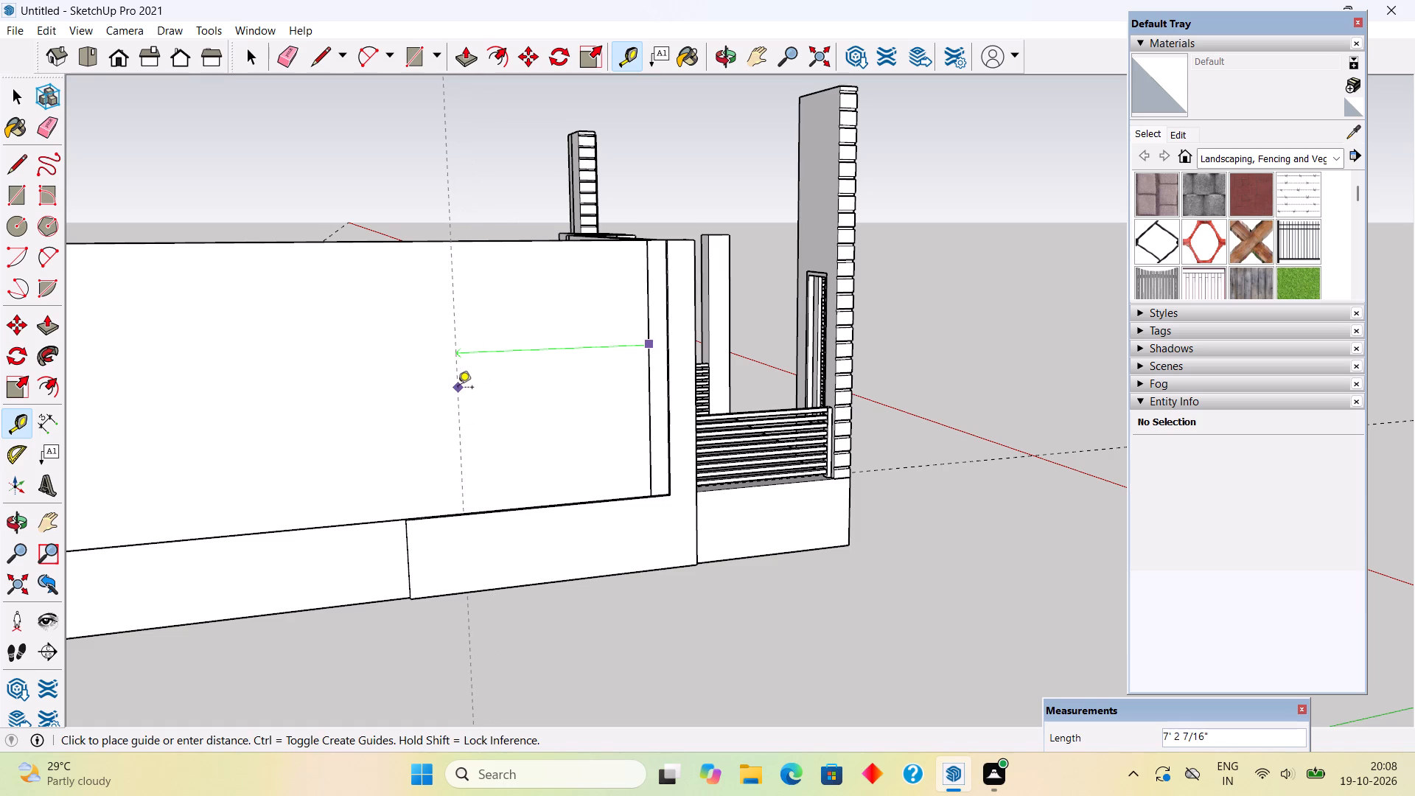
{"action": "type", "text": "5'"}
{"action": "key", "text": "Return"}
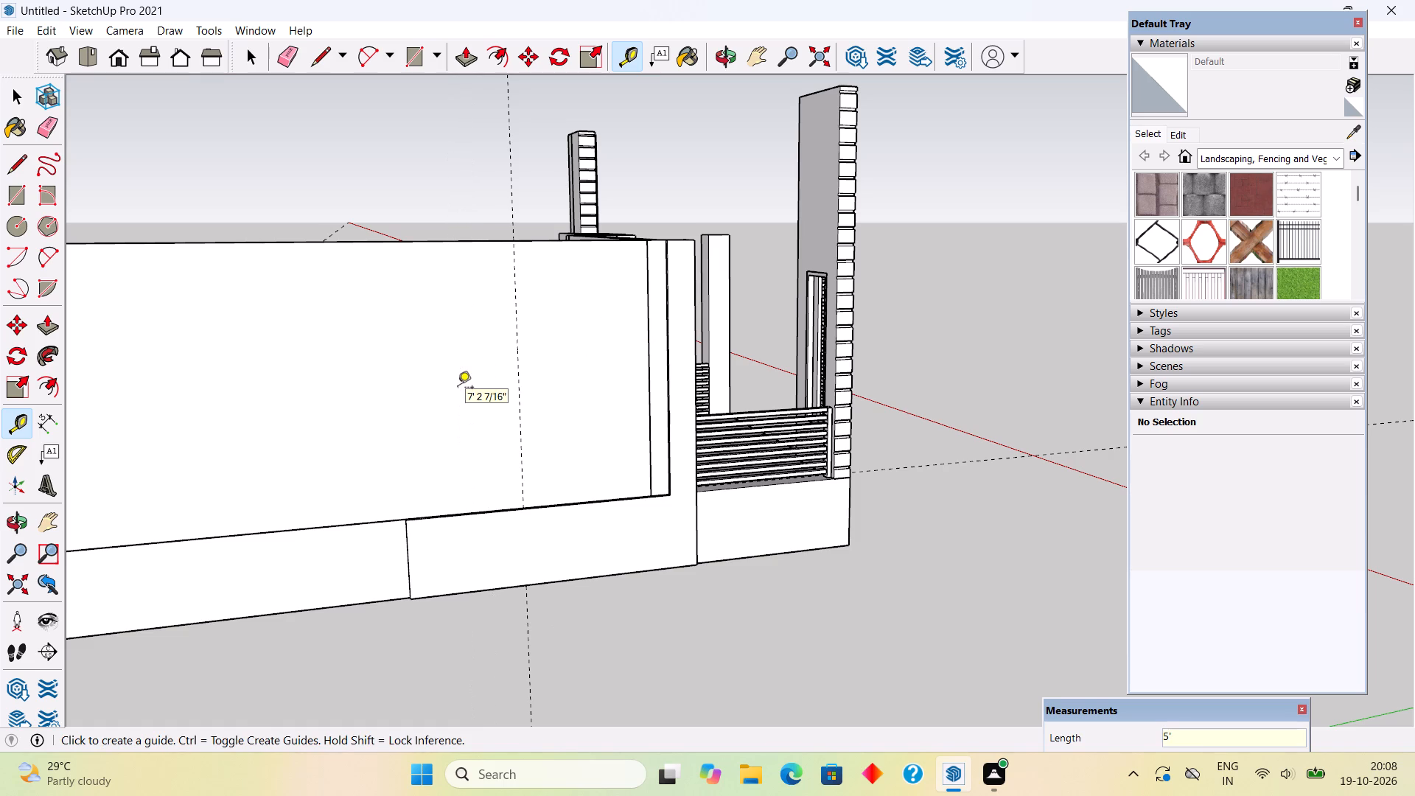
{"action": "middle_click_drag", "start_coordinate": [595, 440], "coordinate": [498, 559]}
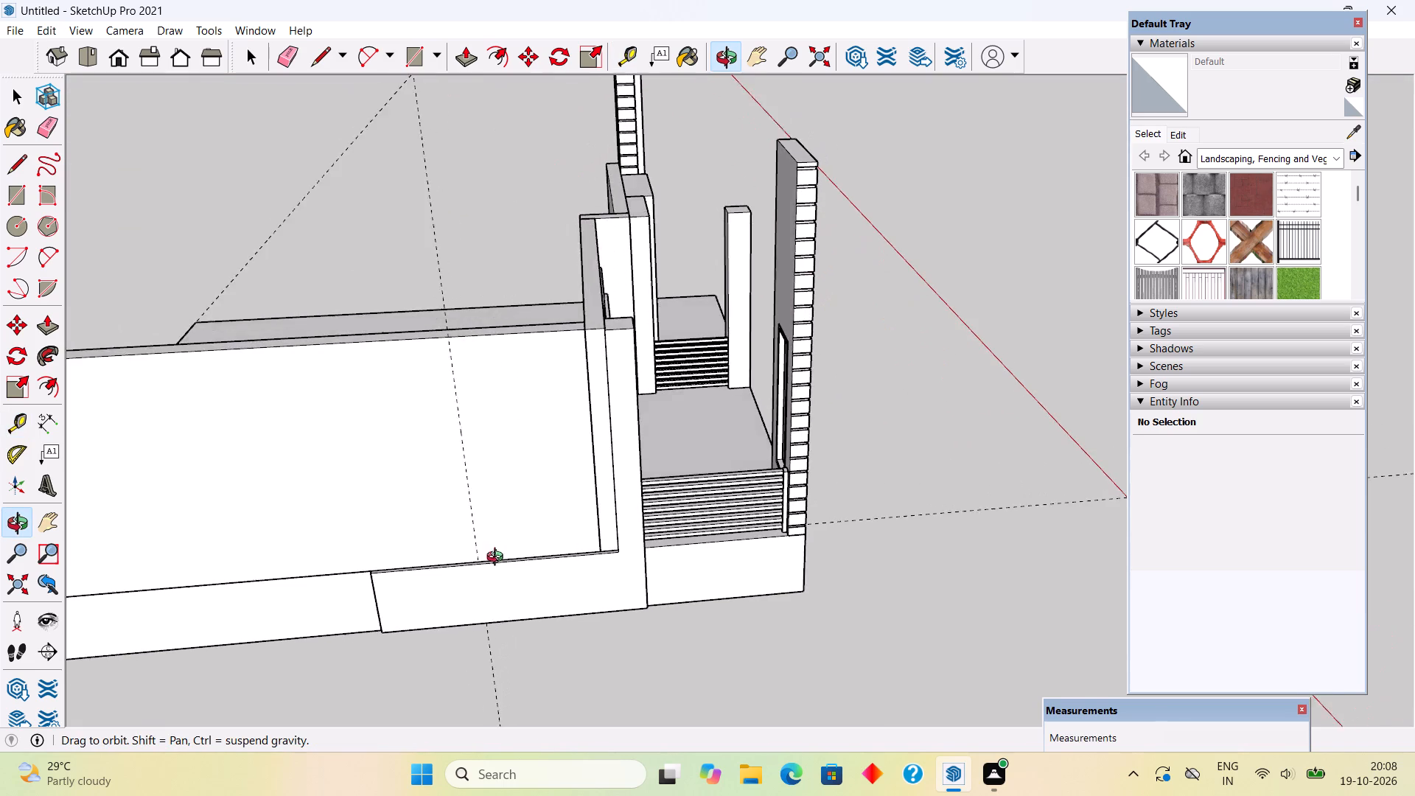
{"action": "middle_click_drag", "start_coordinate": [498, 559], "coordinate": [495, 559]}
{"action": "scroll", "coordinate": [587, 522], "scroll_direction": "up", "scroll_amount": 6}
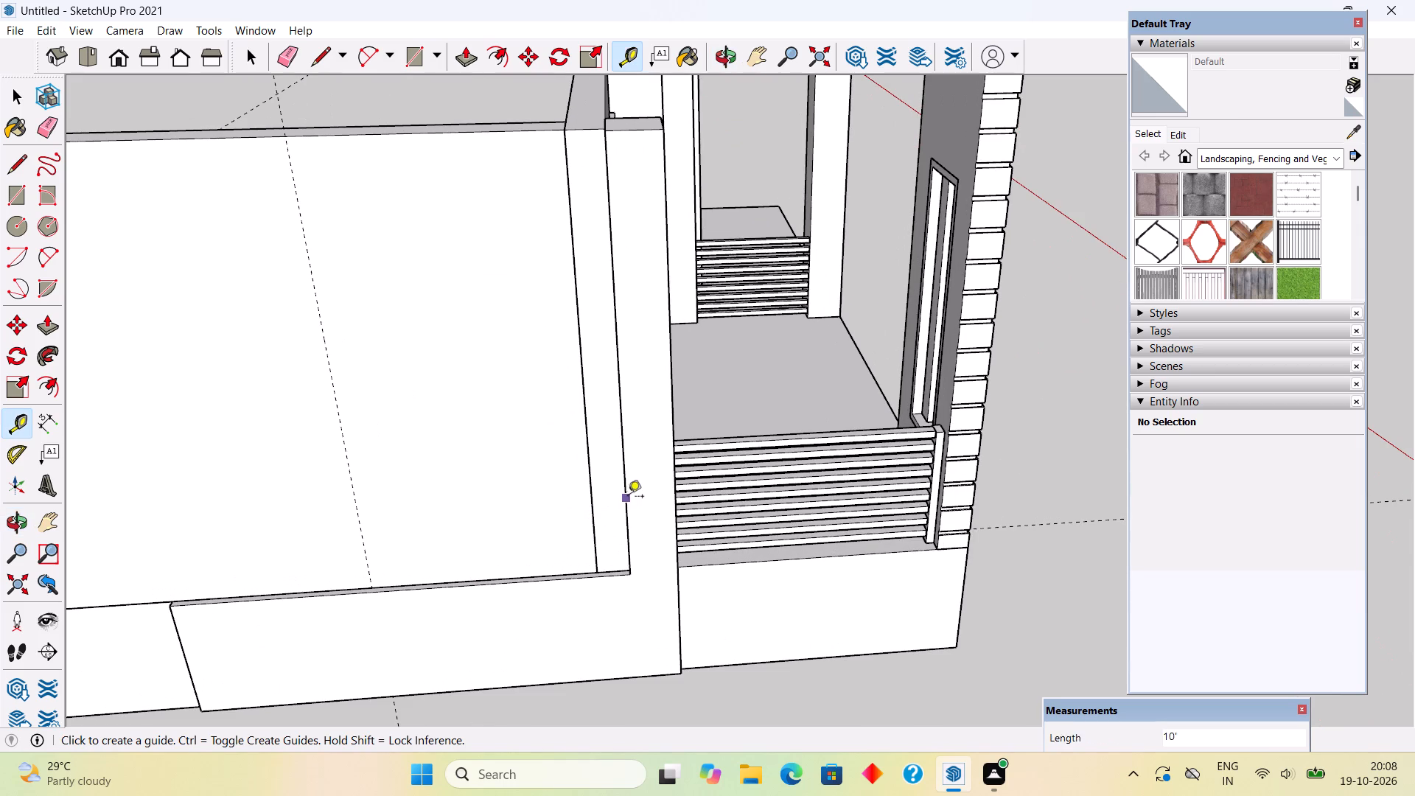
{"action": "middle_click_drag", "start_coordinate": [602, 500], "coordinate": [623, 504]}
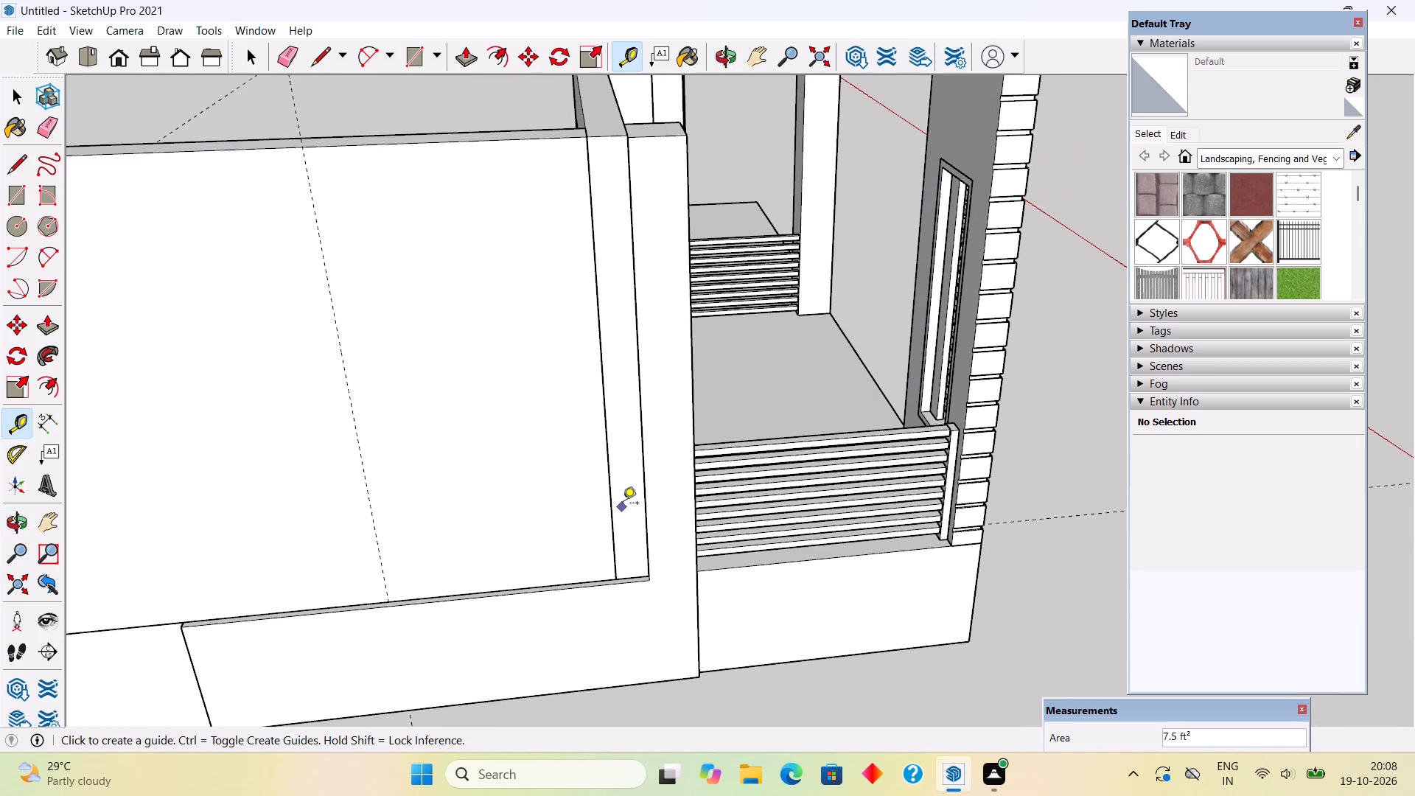
Undo the last guide and place vertical guides on the outer side wall 6" back from its front edge and 5' farther back.
{"action": "key", "text": "ctrl+z"}
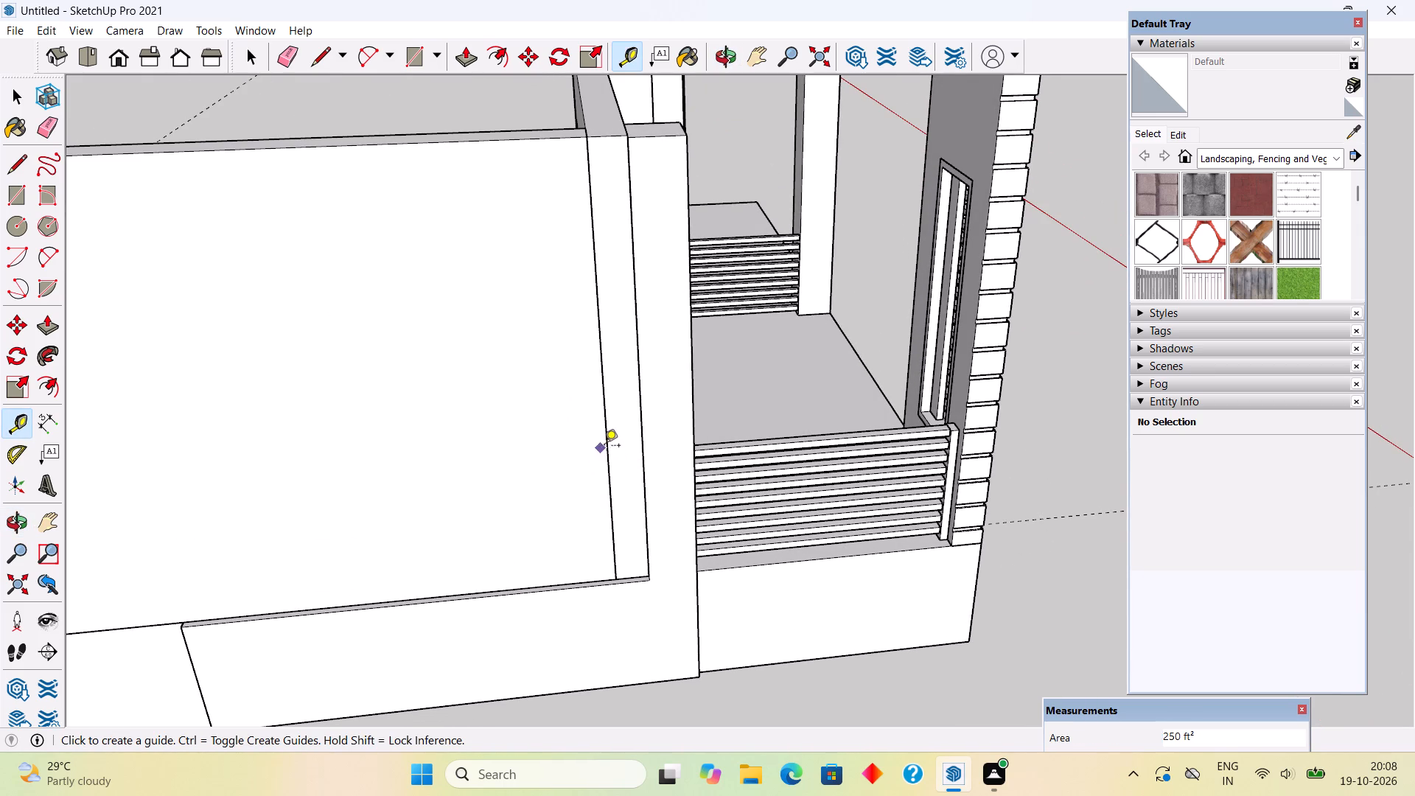
{"action": "left_click", "coordinate": [607, 441]}
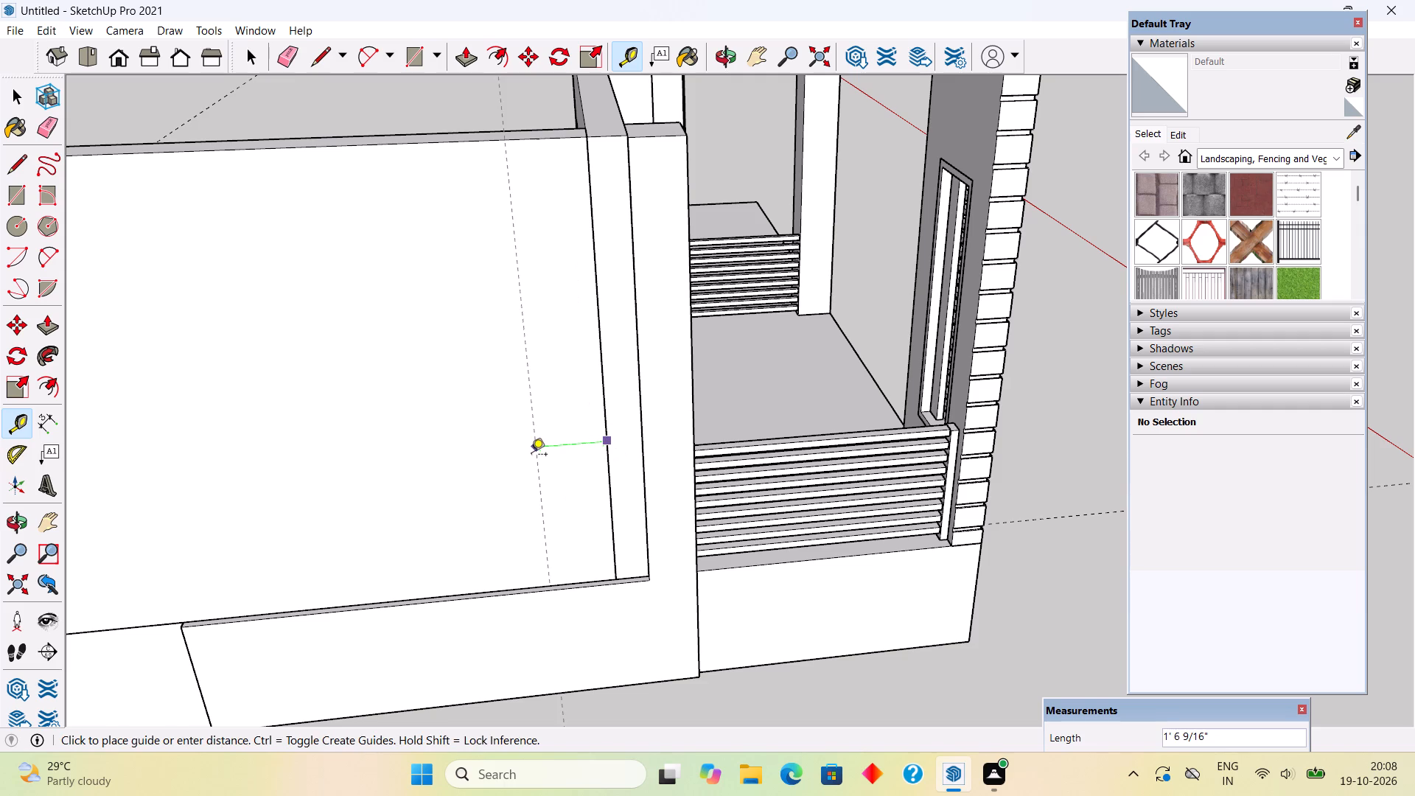
{"action": "key", "text": "6"}
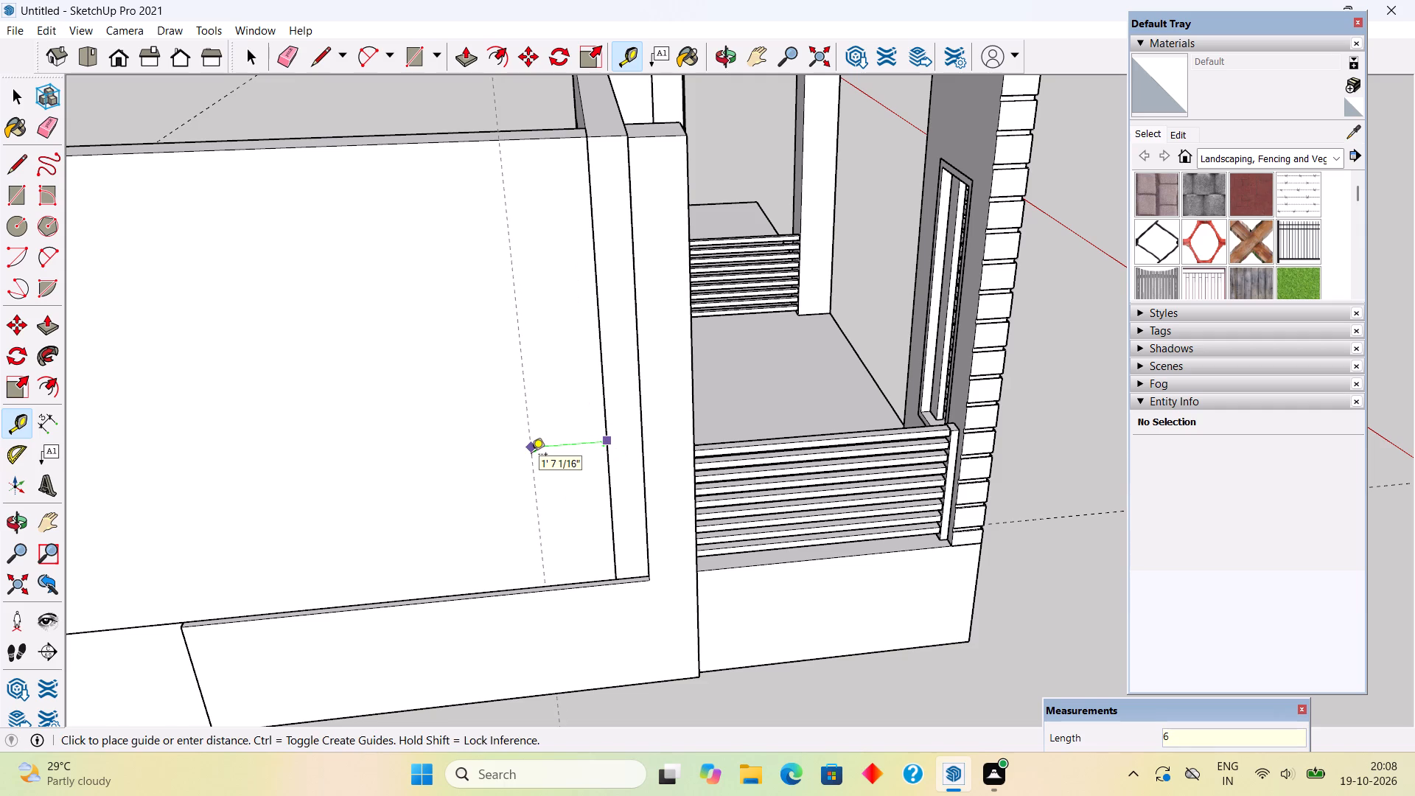
{"action": "key", "text": "shift+quotedbl"}
{"action": "key", "text": "Return"}
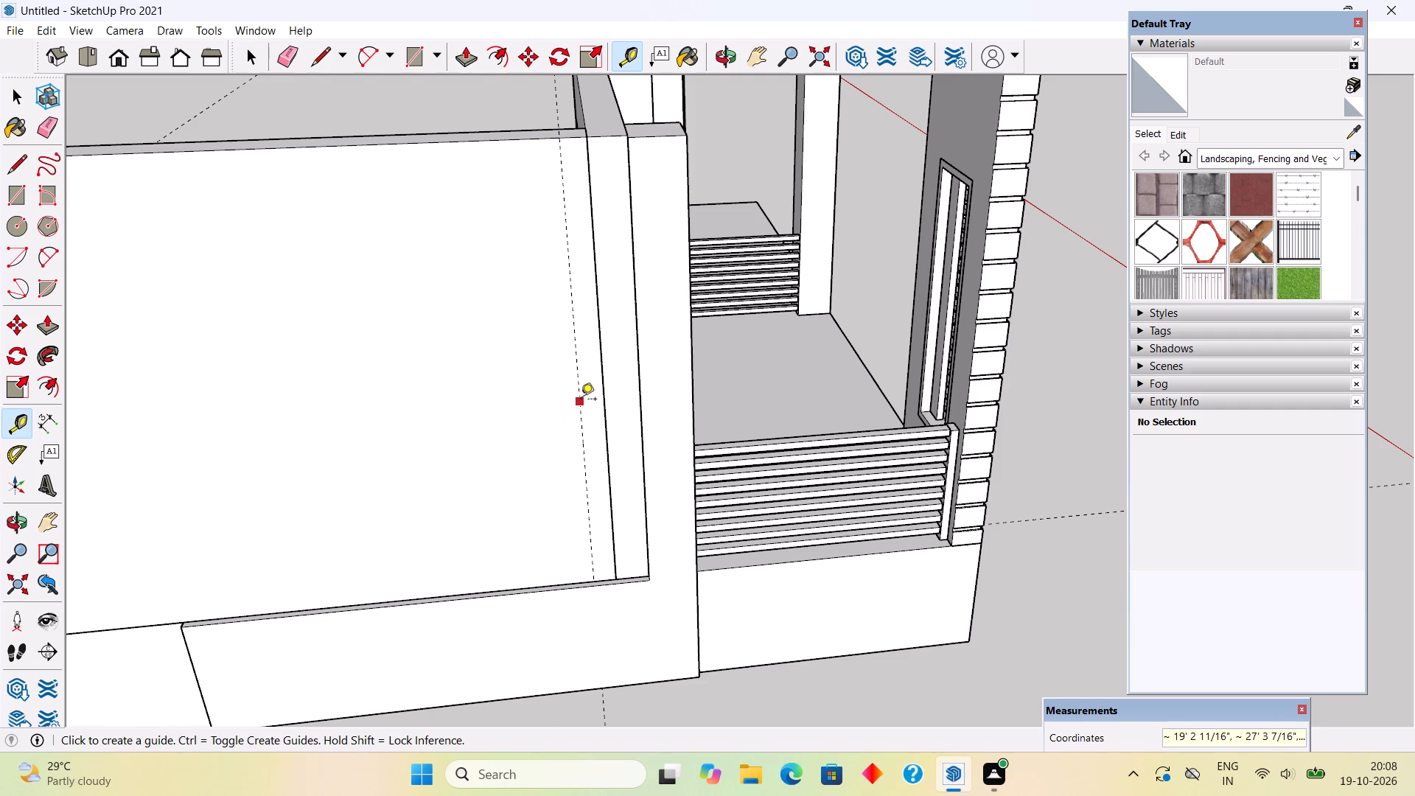
{"action": "left_click", "coordinate": [581, 400]}
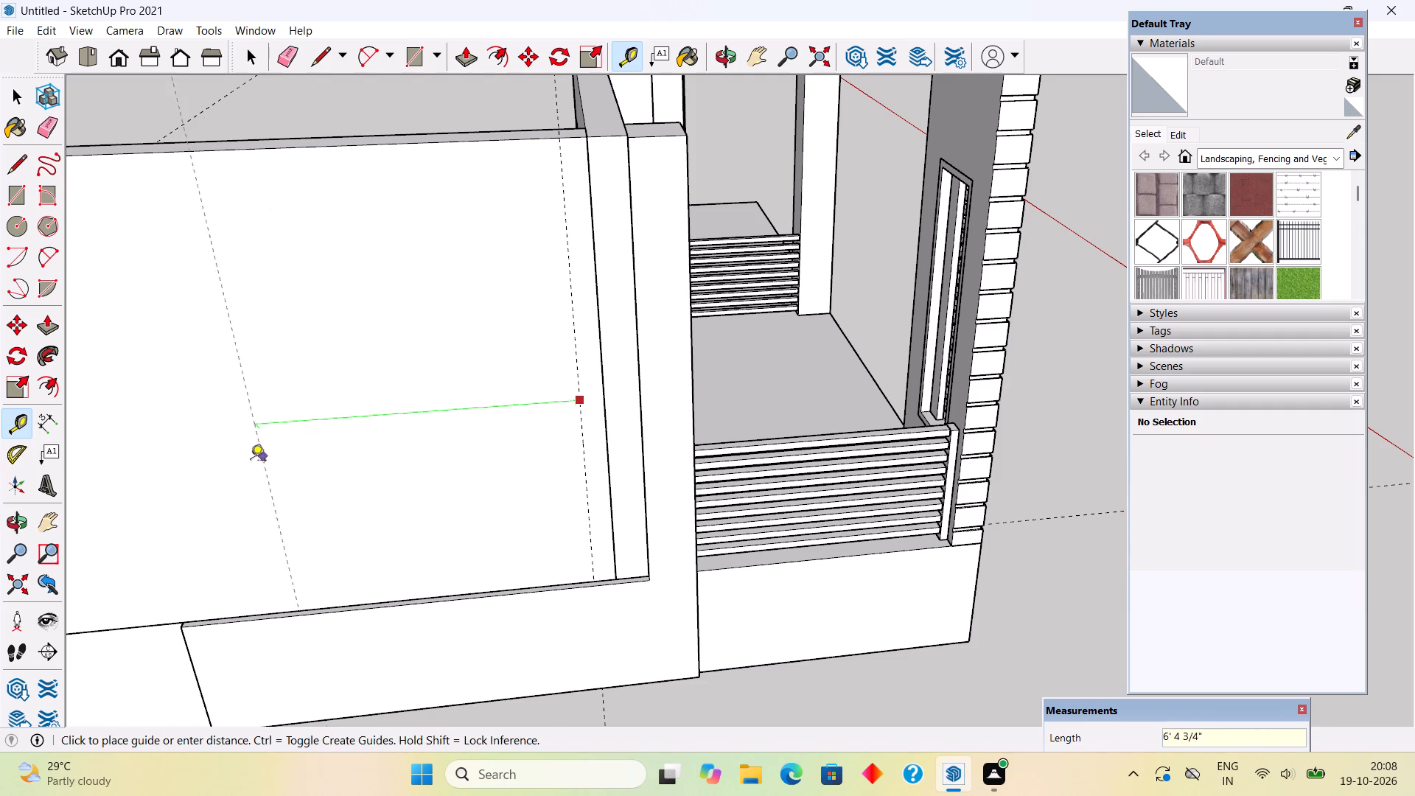
{"action": "key", "text": "5"}
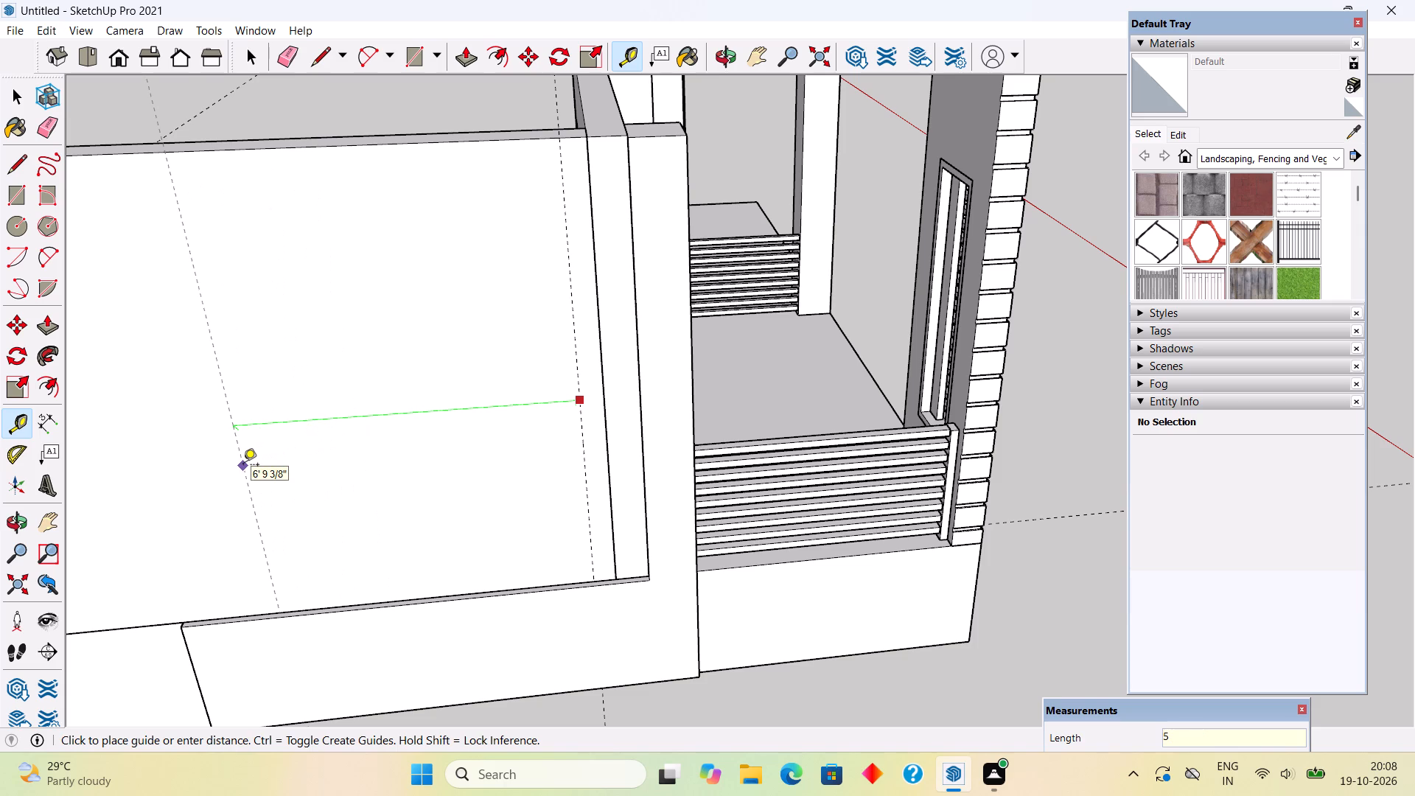
{"action": "key", "text": "apostrophe"}
{"action": "key", "text": "Return"}
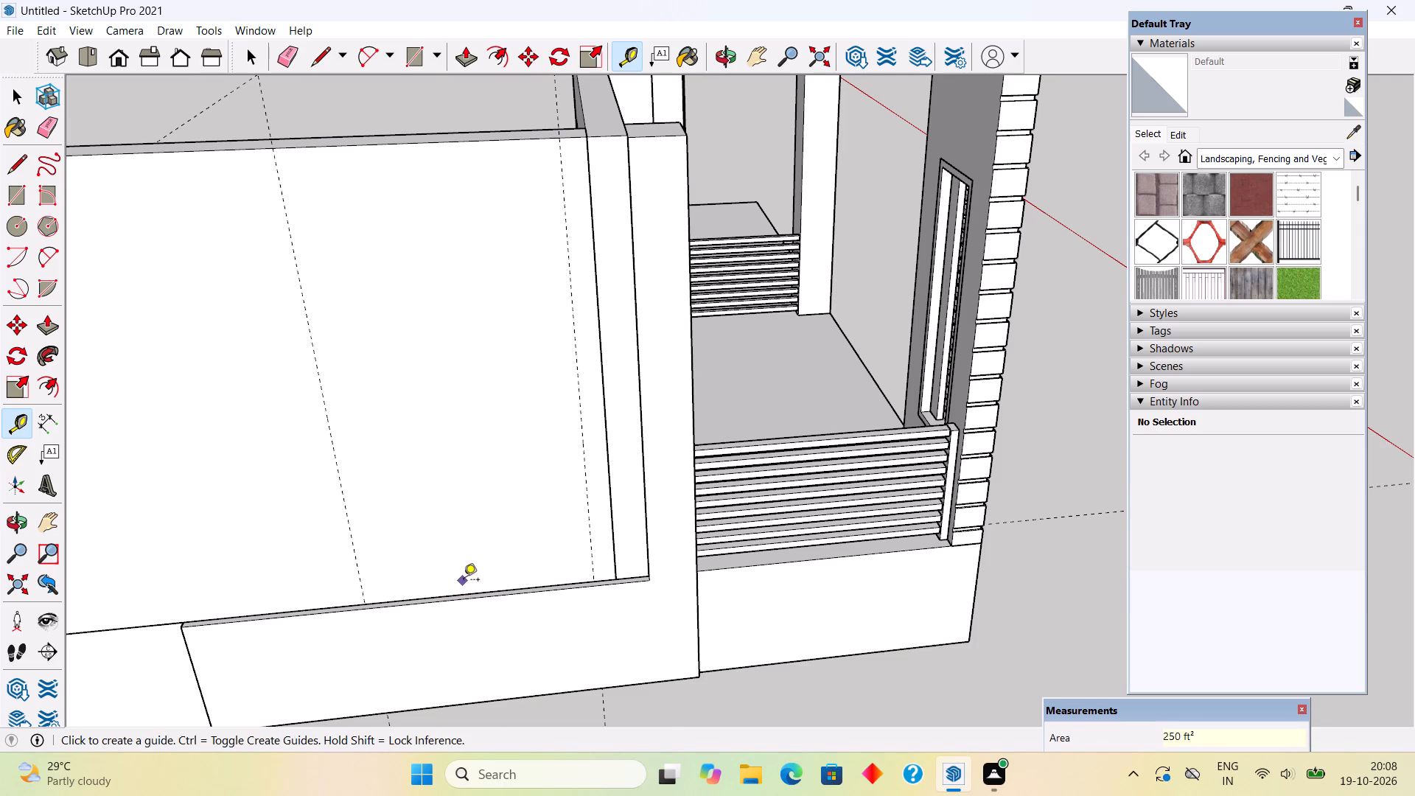
Place horizontal guides on the outer side wall 3' above the base band and 4' above that first guide.
{"action": "scroll", "coordinate": [466, 582], "scroll_direction": "up", "scroll_amount": 3}
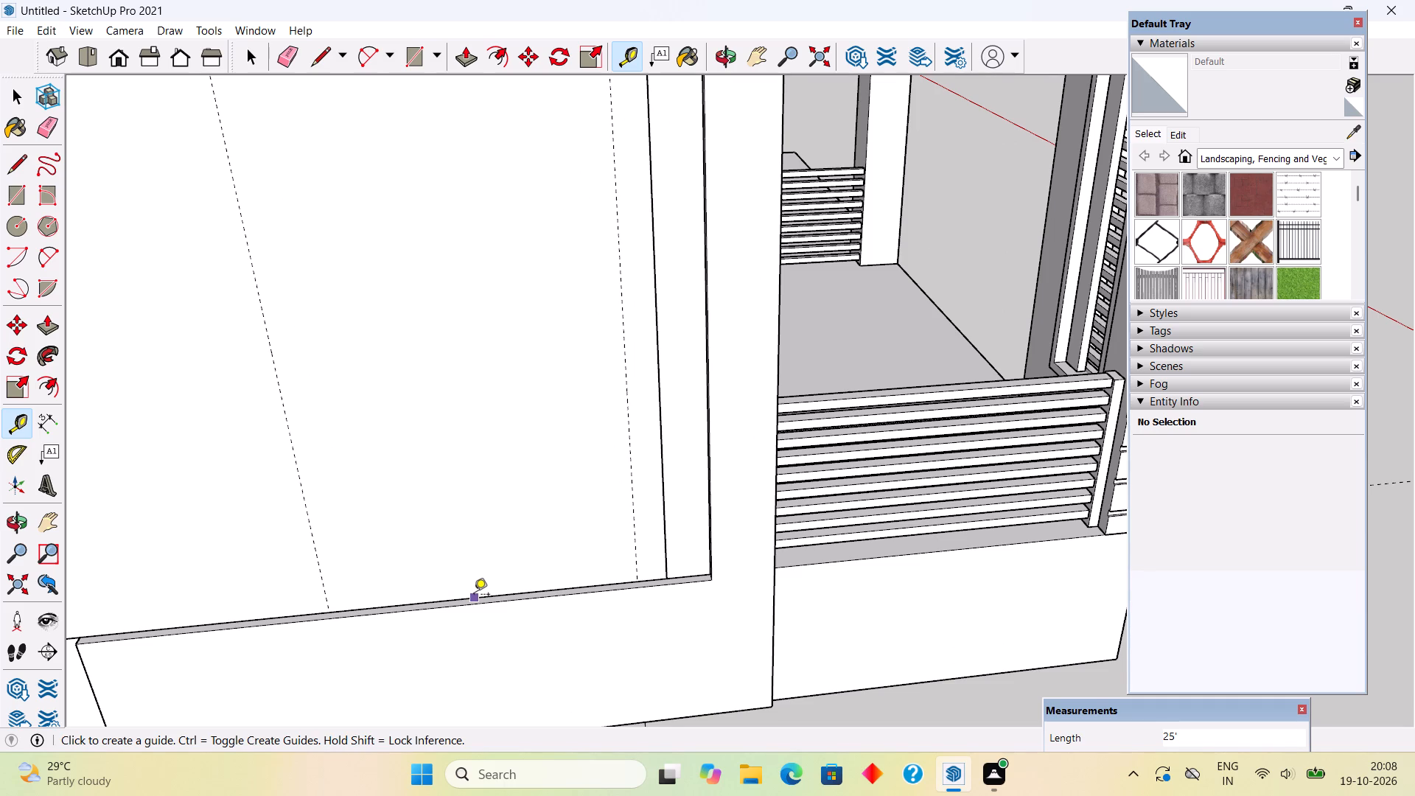
{"action": "left_click", "coordinate": [474, 596]}
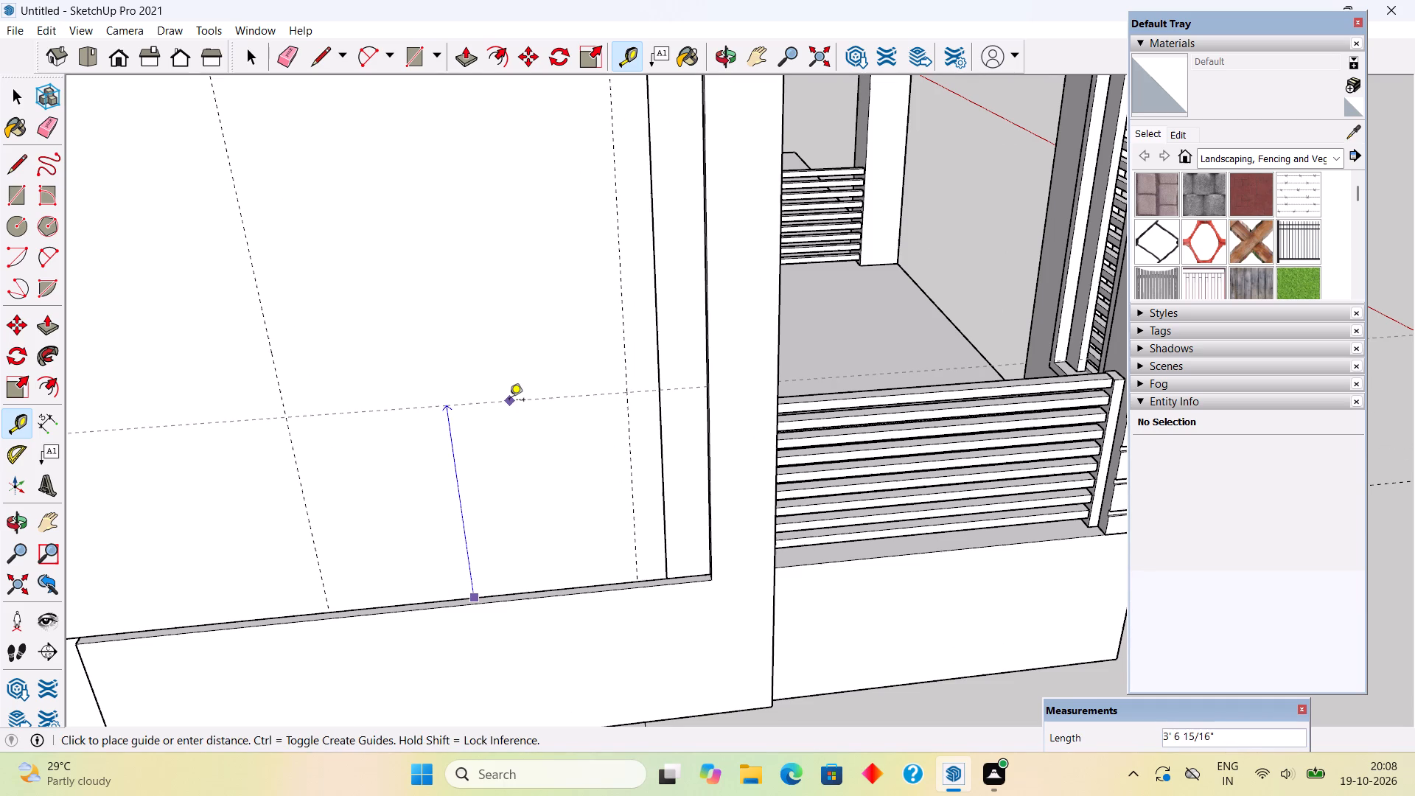
{"action": "type", "text": "3'"}
{"action": "key", "text": "Return"}
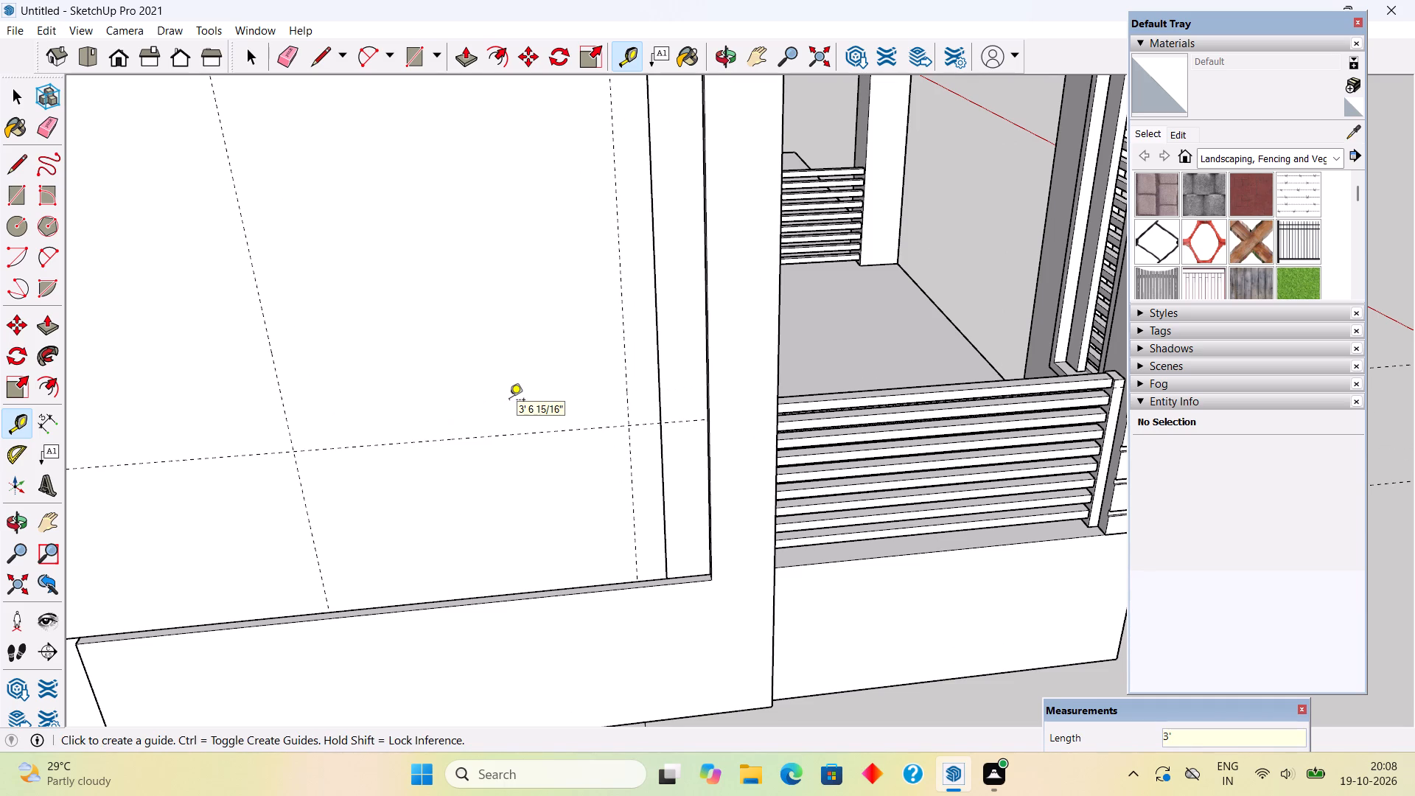
{"action": "left_click", "coordinate": [515, 439]}
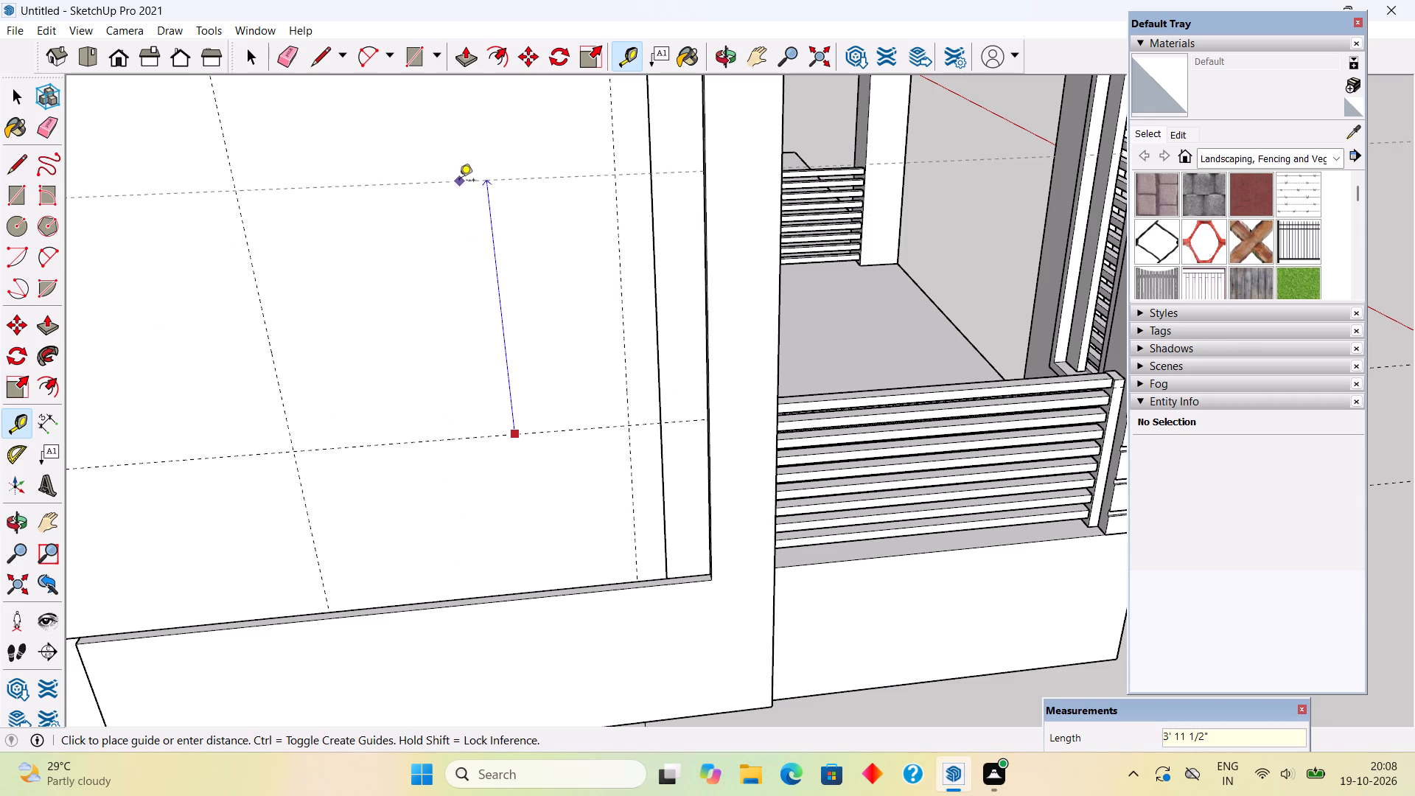
{"action": "type", "text": "4'"}
{"action": "key", "text": "Return"}
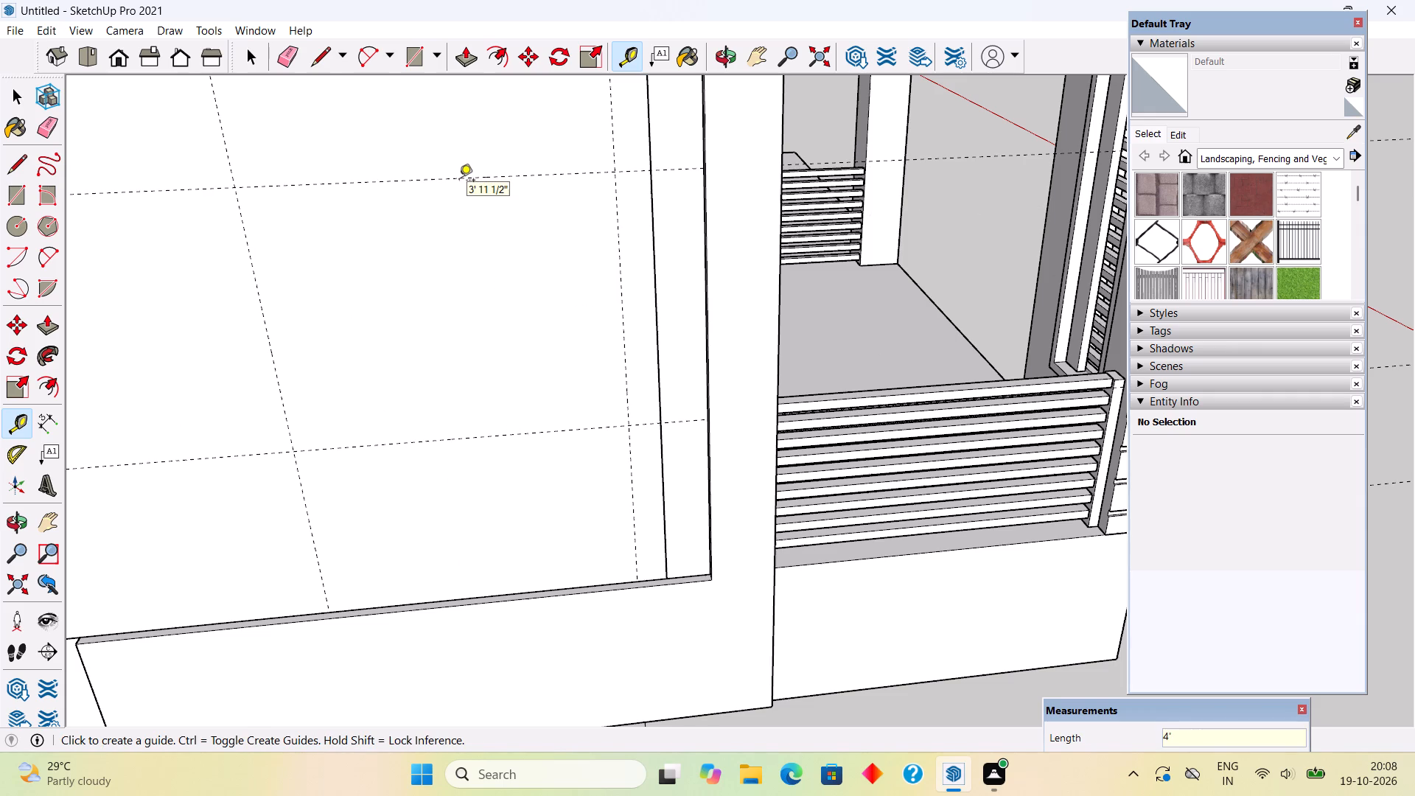
Place a horizontal guide on the outer side wall 10'6" above the base band's top edge, and leave the Tape Measure tool.
{"action": "scroll", "coordinate": [455, 191], "scroll_direction": "down", "scroll_amount": 4}
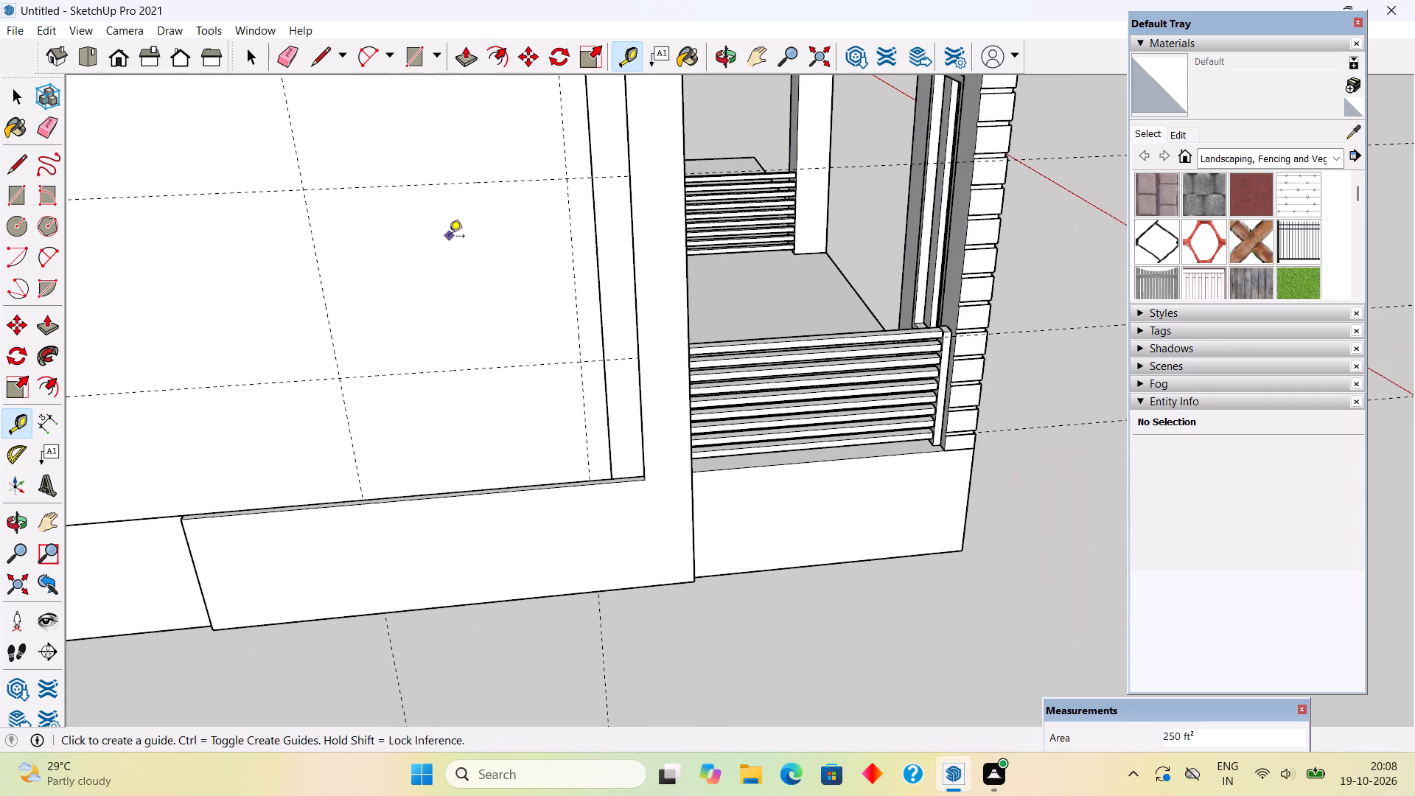
{"action": "scroll", "coordinate": [449, 237], "scroll_direction": "down", "scroll_amount": 5}
{"action": "scroll", "coordinate": [436, 125], "scroll_direction": "up", "scroll_amount": 5}
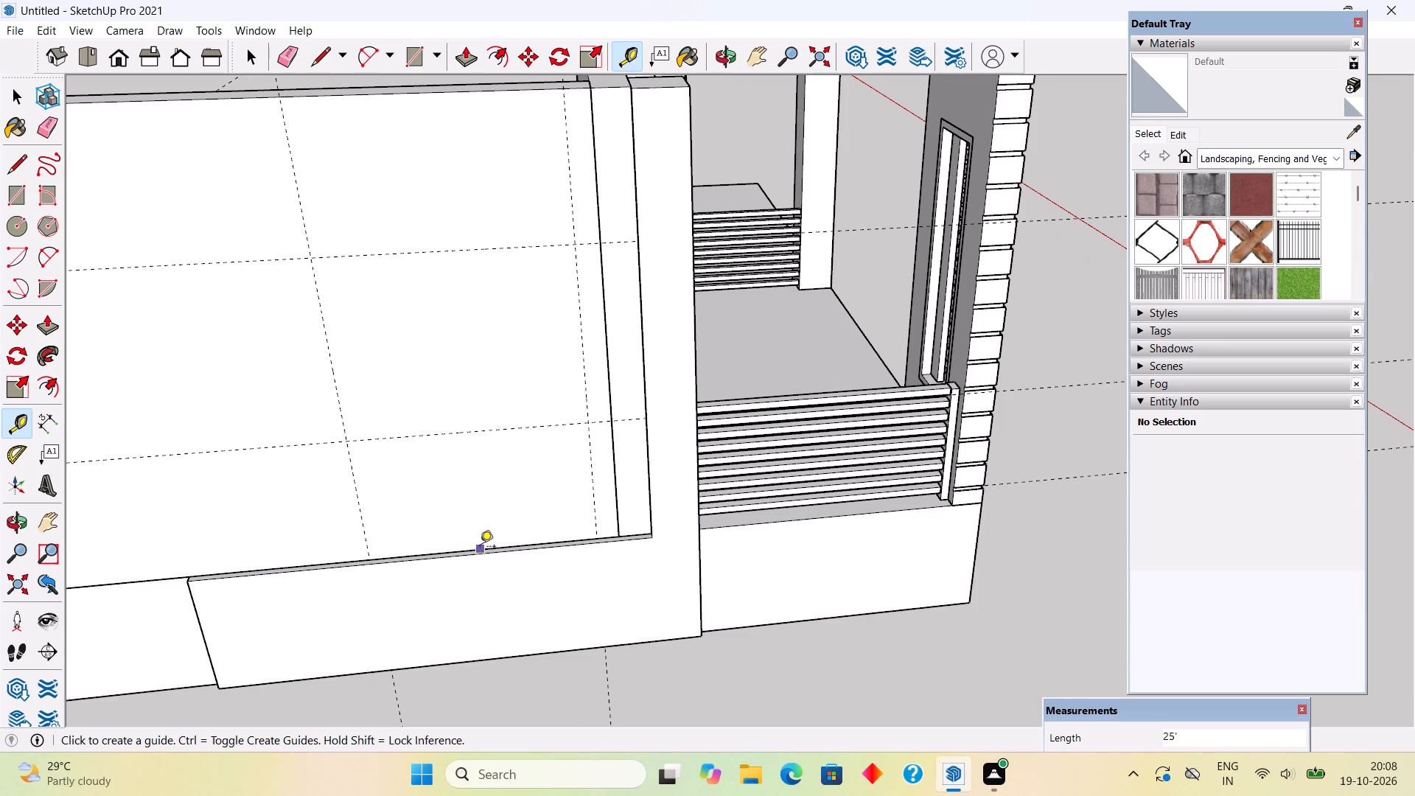
{"action": "scroll", "coordinate": [481, 540], "scroll_direction": "up", "scroll_amount": 5}
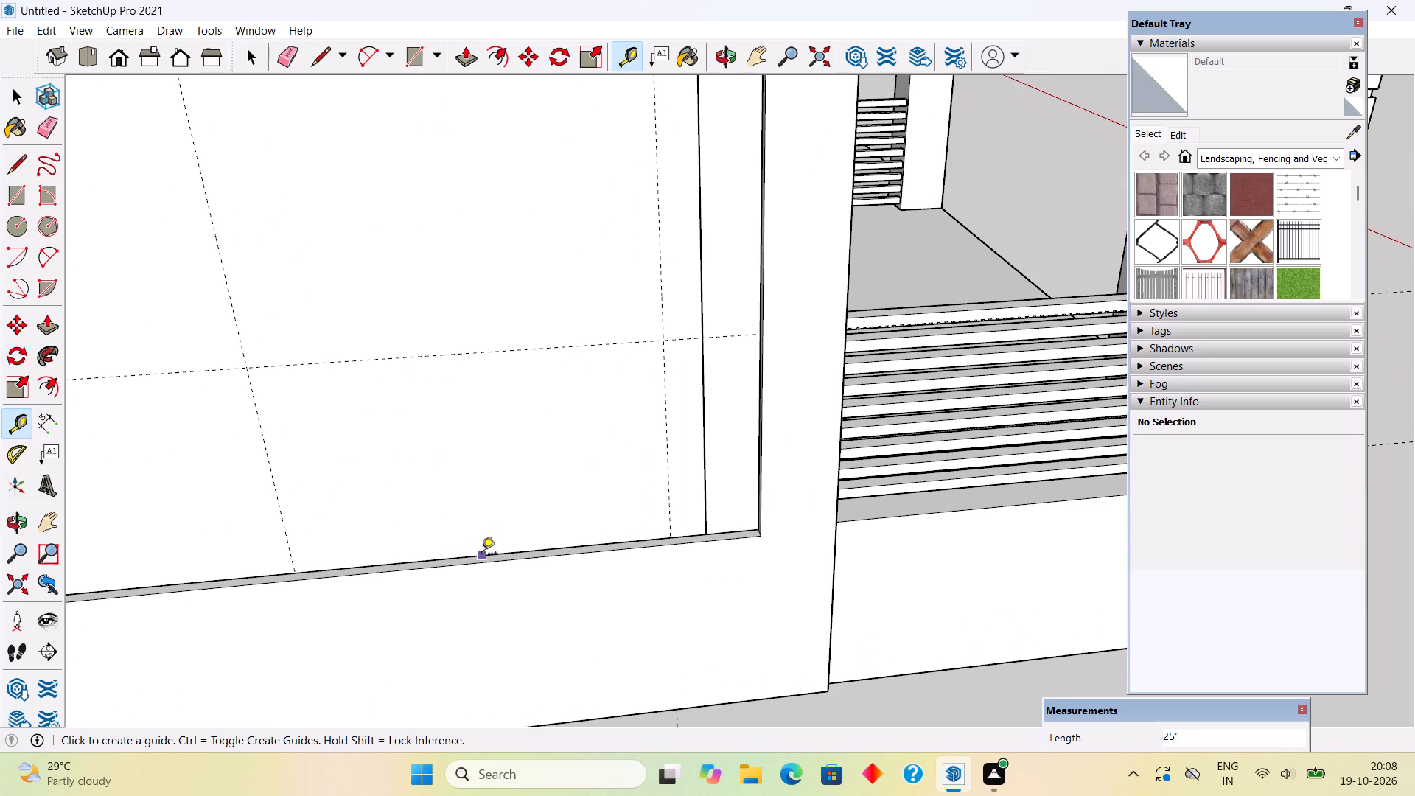
{"action": "left_click", "coordinate": [481, 554]}
{"action": "scroll", "coordinate": [463, 391], "scroll_direction": "down", "scroll_amount": 10}
{"action": "scroll", "coordinate": [463, 391], "scroll_direction": "up", "scroll_amount": 1}
{"action": "scroll", "coordinate": [463, 391], "scroll_direction": "down", "scroll_amount": 1}
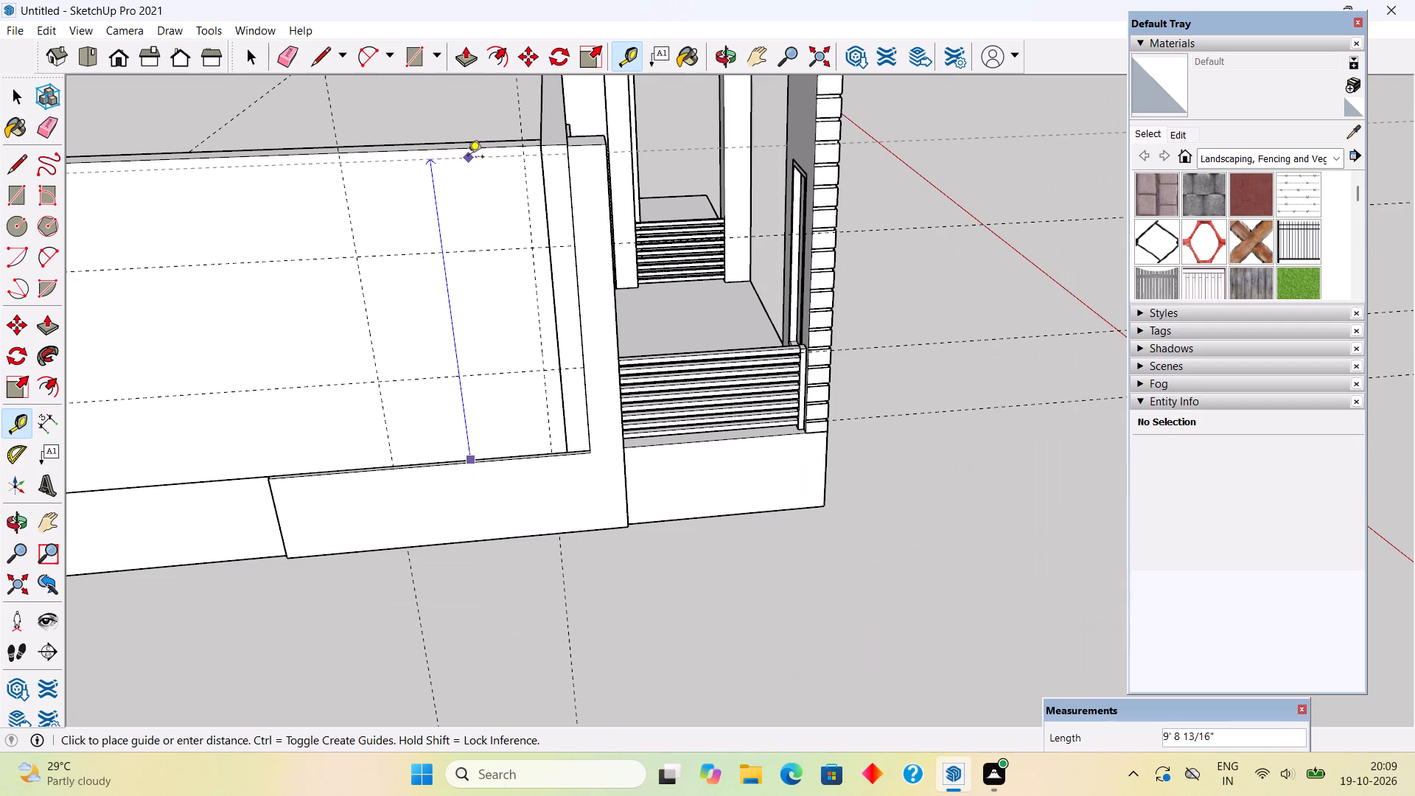
{"action": "type", "text": "10'6\""}
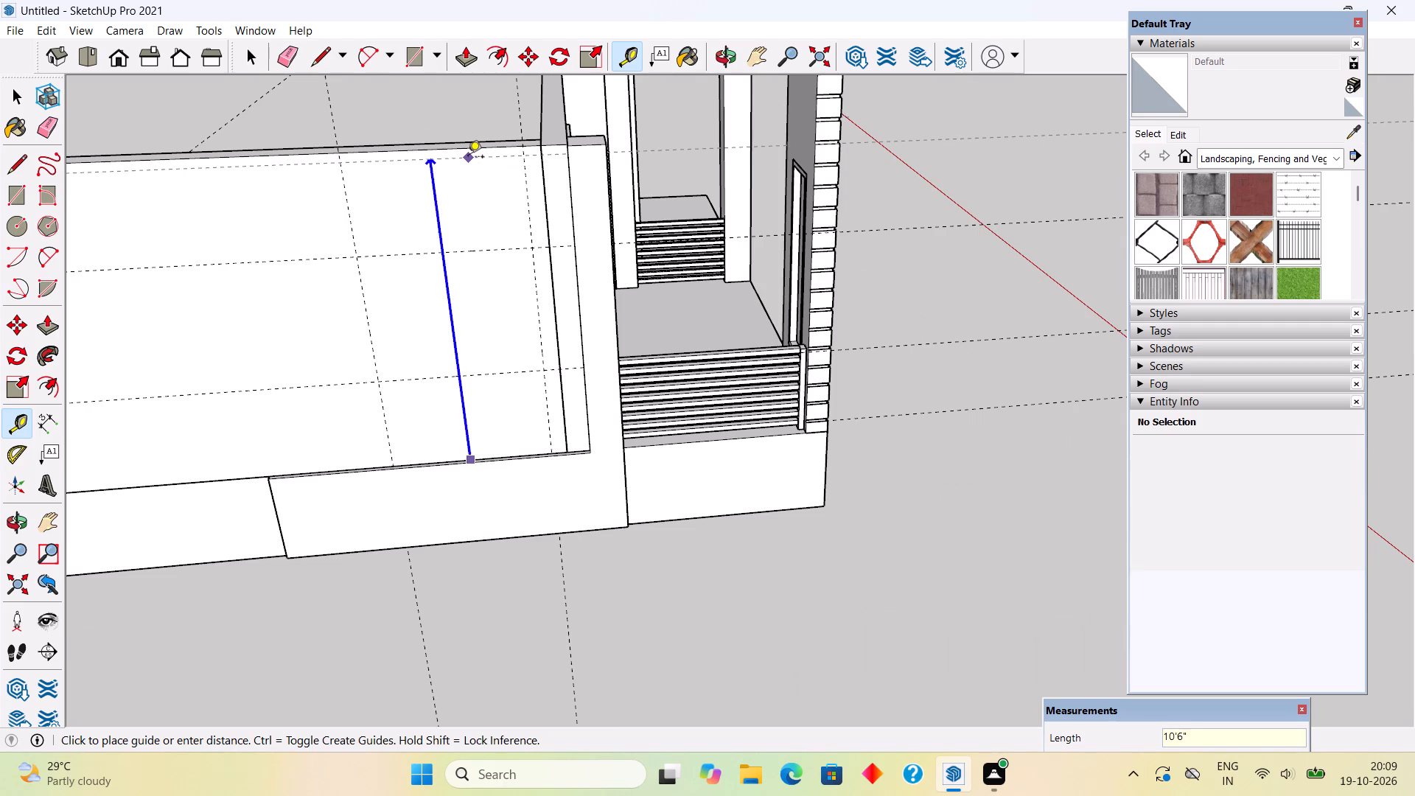
{"action": "key", "text": "Return"}
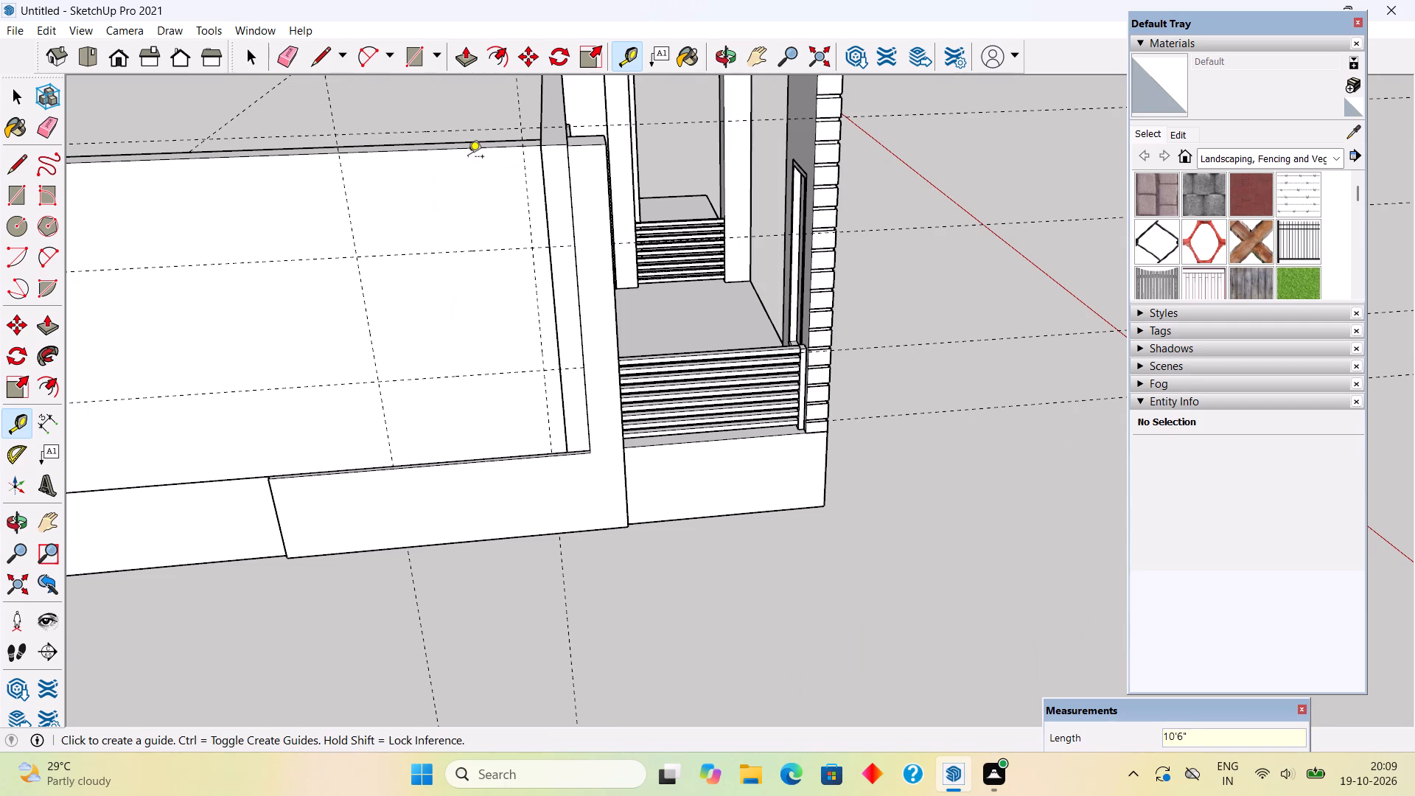
{"action": "key", "text": "space"}
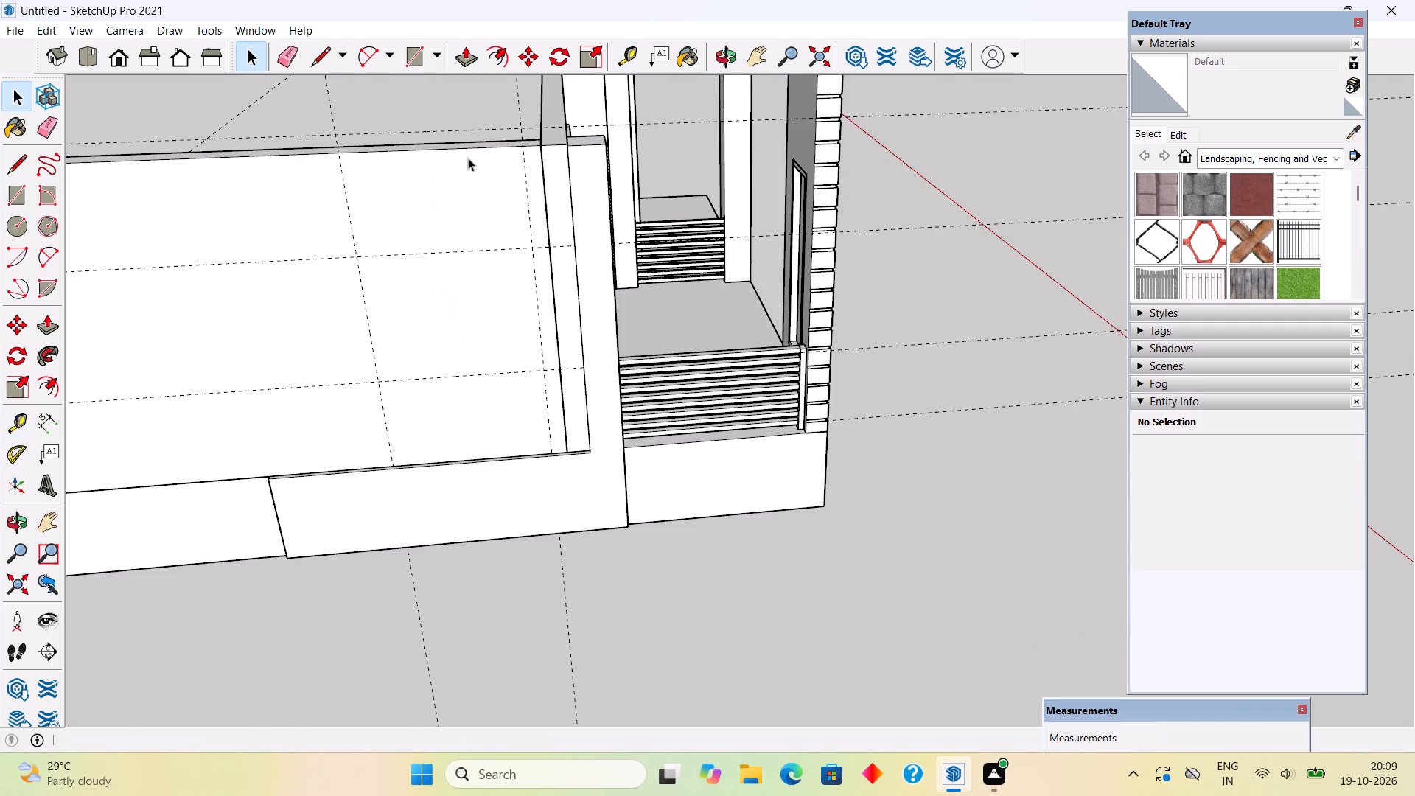
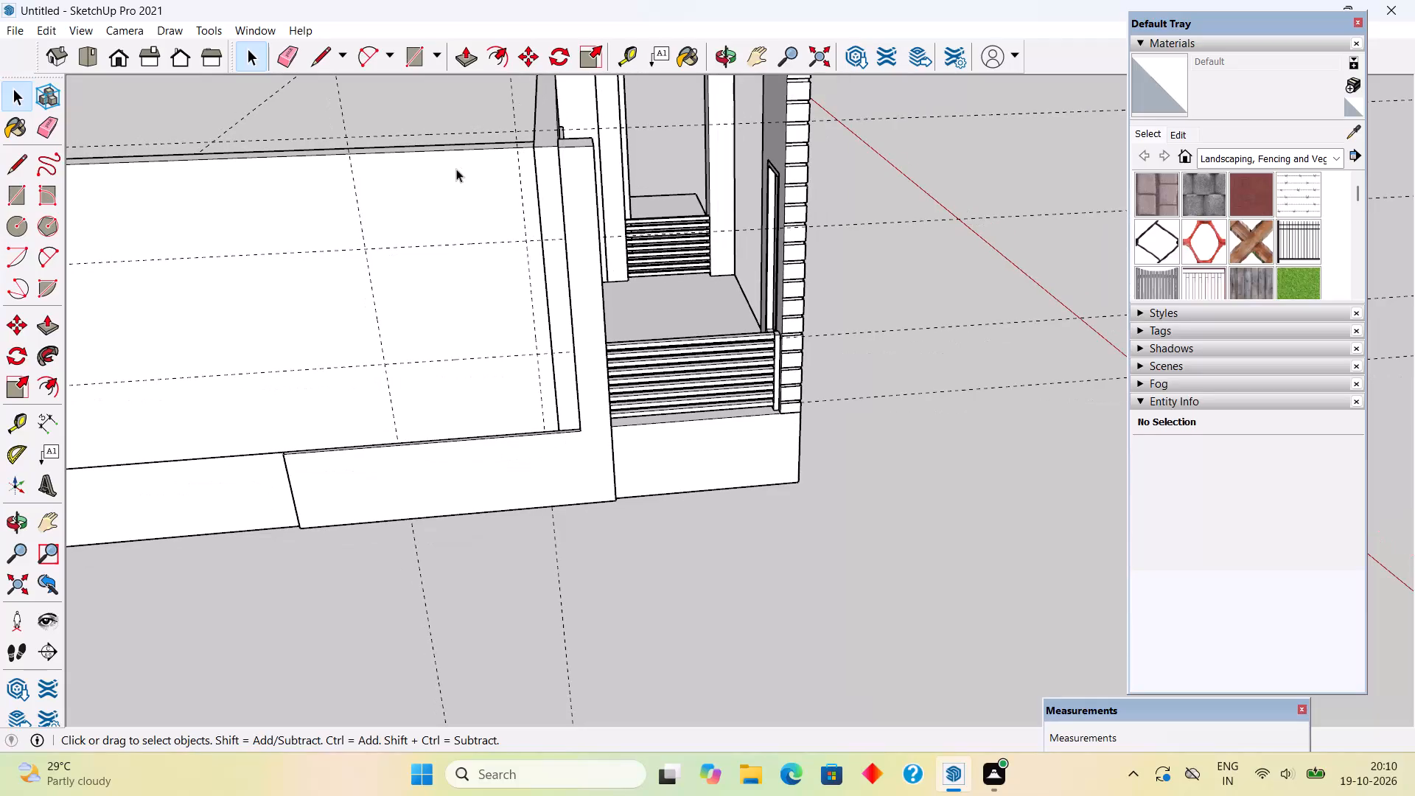
Examine the whole house from the front and side, including the guides laid out on the outer side wall.
{"action": "scroll", "coordinate": [456, 169], "scroll_direction": "down", "scroll_amount": 5}
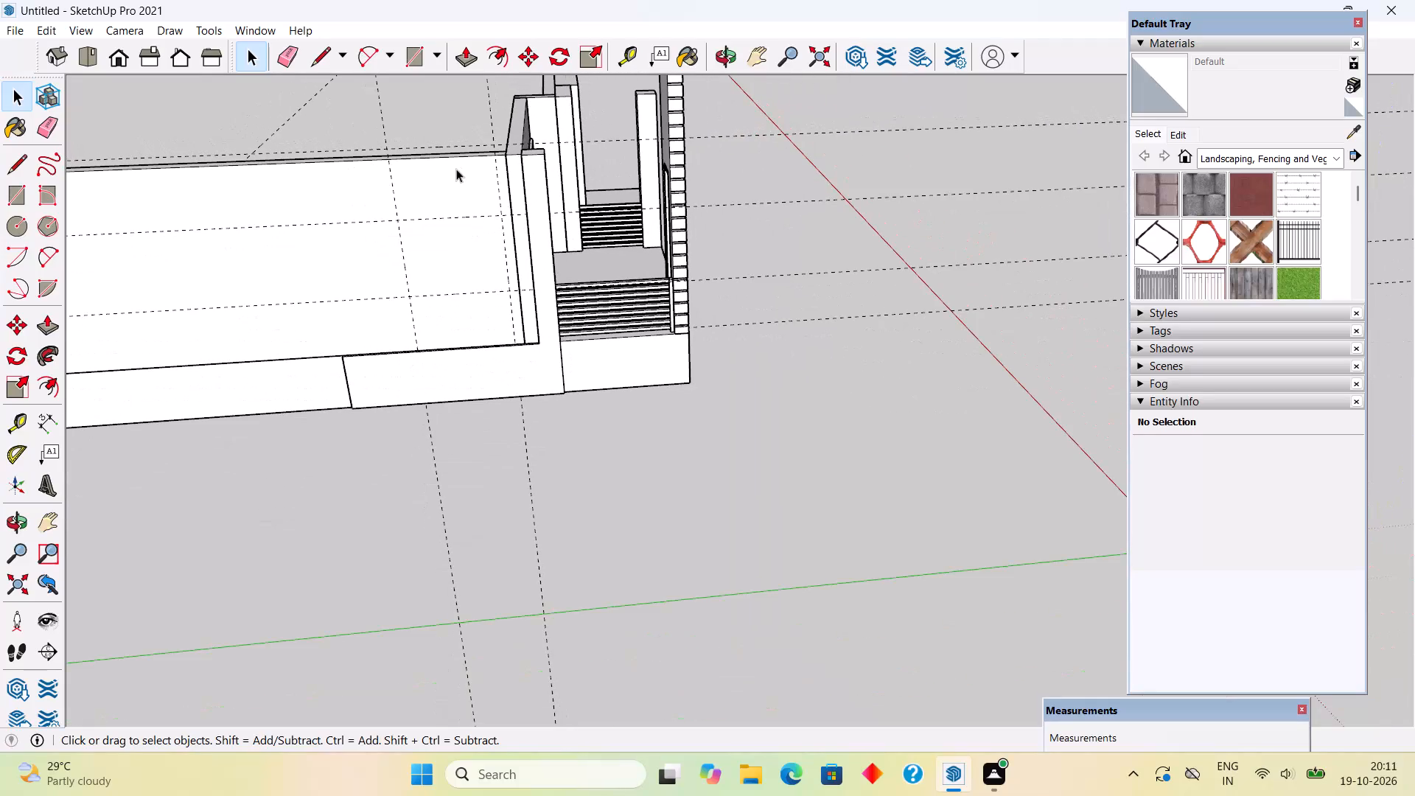
{"action": "scroll", "coordinate": [473, 174], "scroll_direction": "down", "scroll_amount": 4}
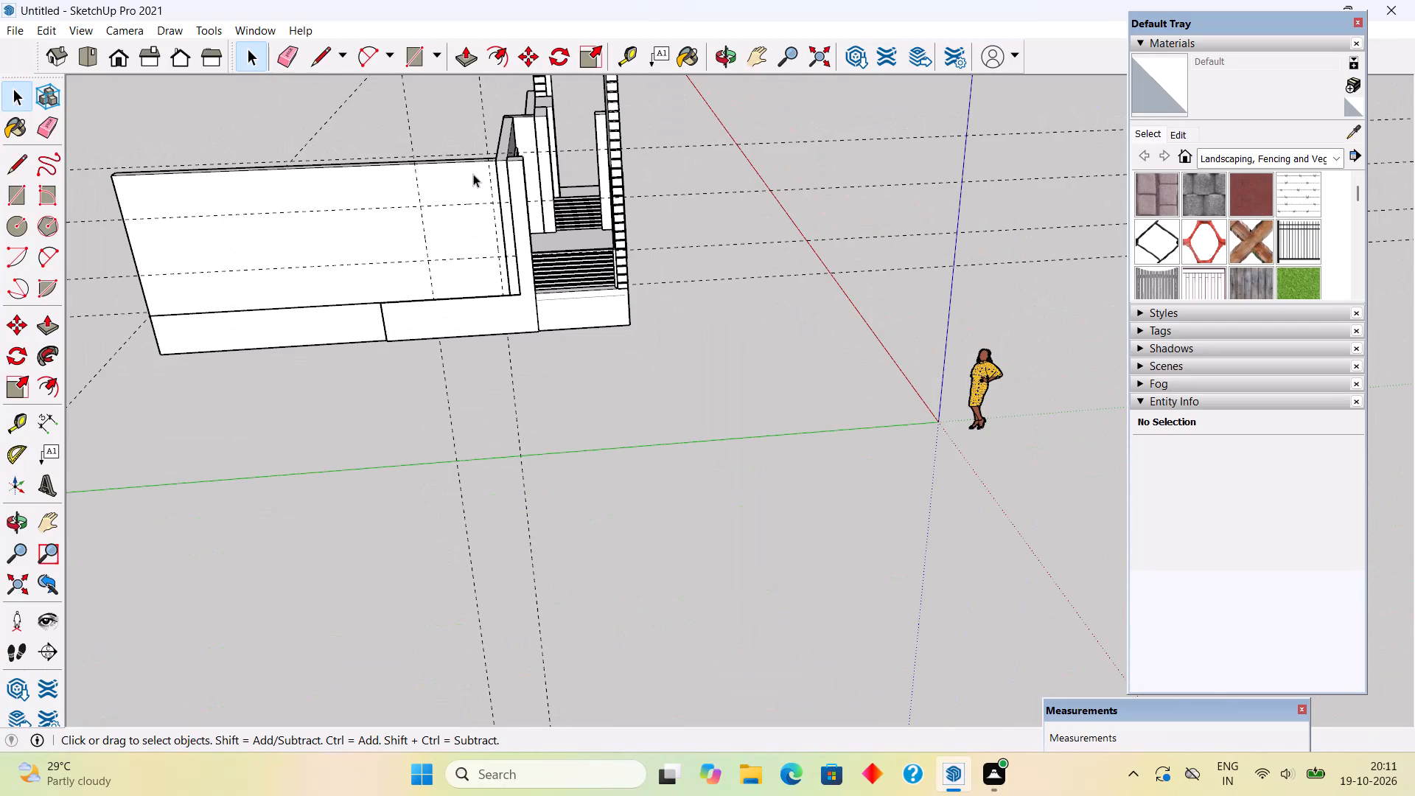
{"action": "scroll", "coordinate": [473, 174], "scroll_direction": "down", "scroll_amount": 1}
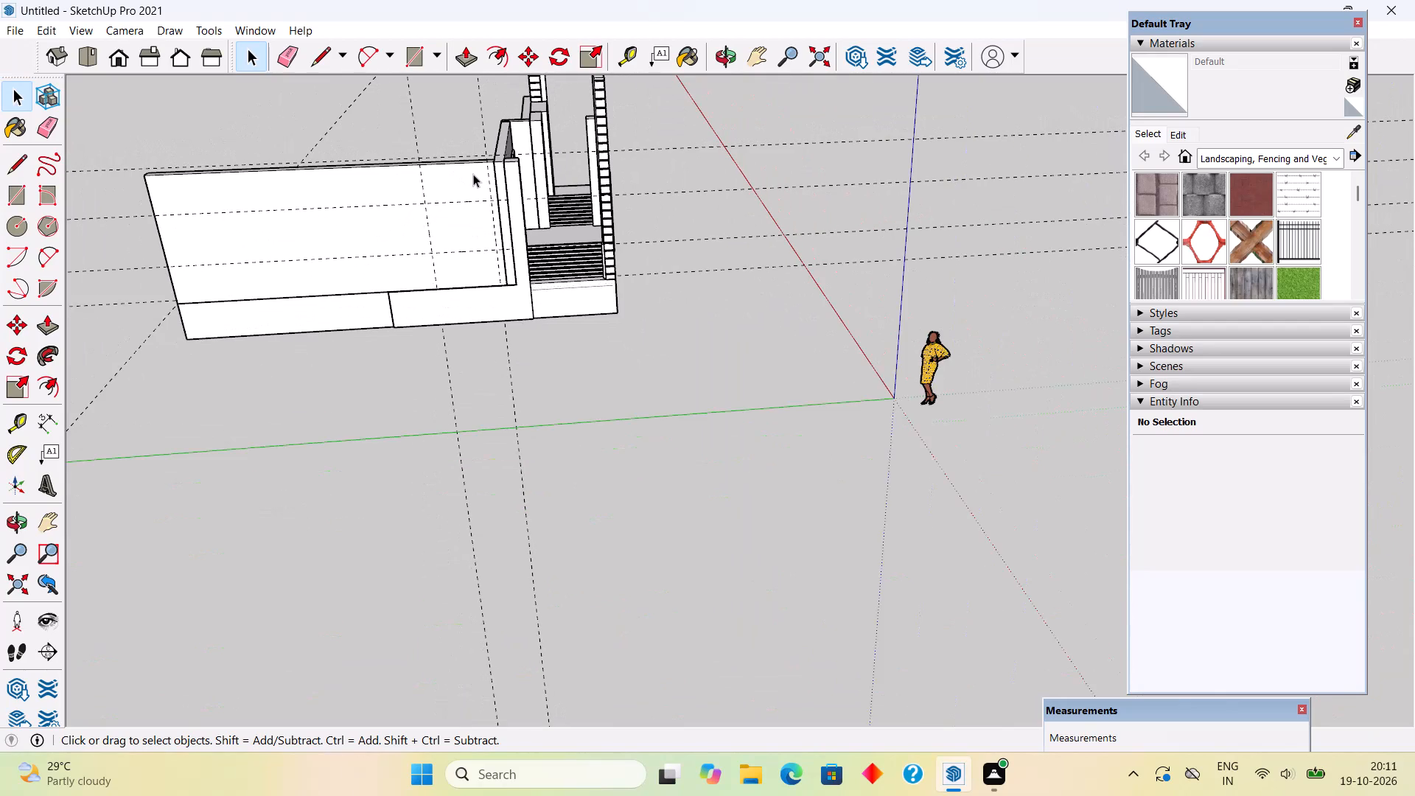
{"action": "scroll", "coordinate": [473, 174], "scroll_direction": "down", "scroll_amount": 1}
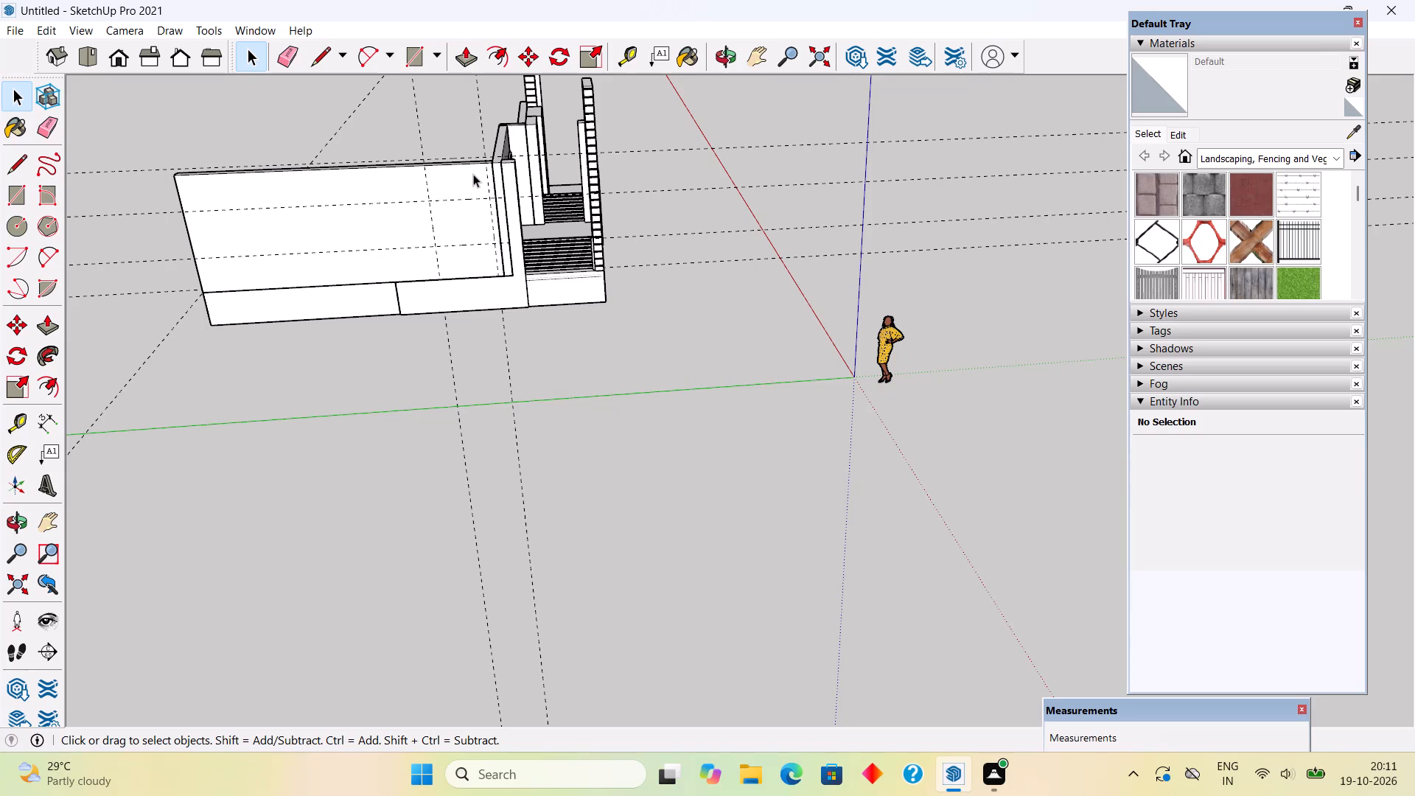
{"action": "scroll", "coordinate": [473, 174], "scroll_direction": "down", "scroll_amount": 5}
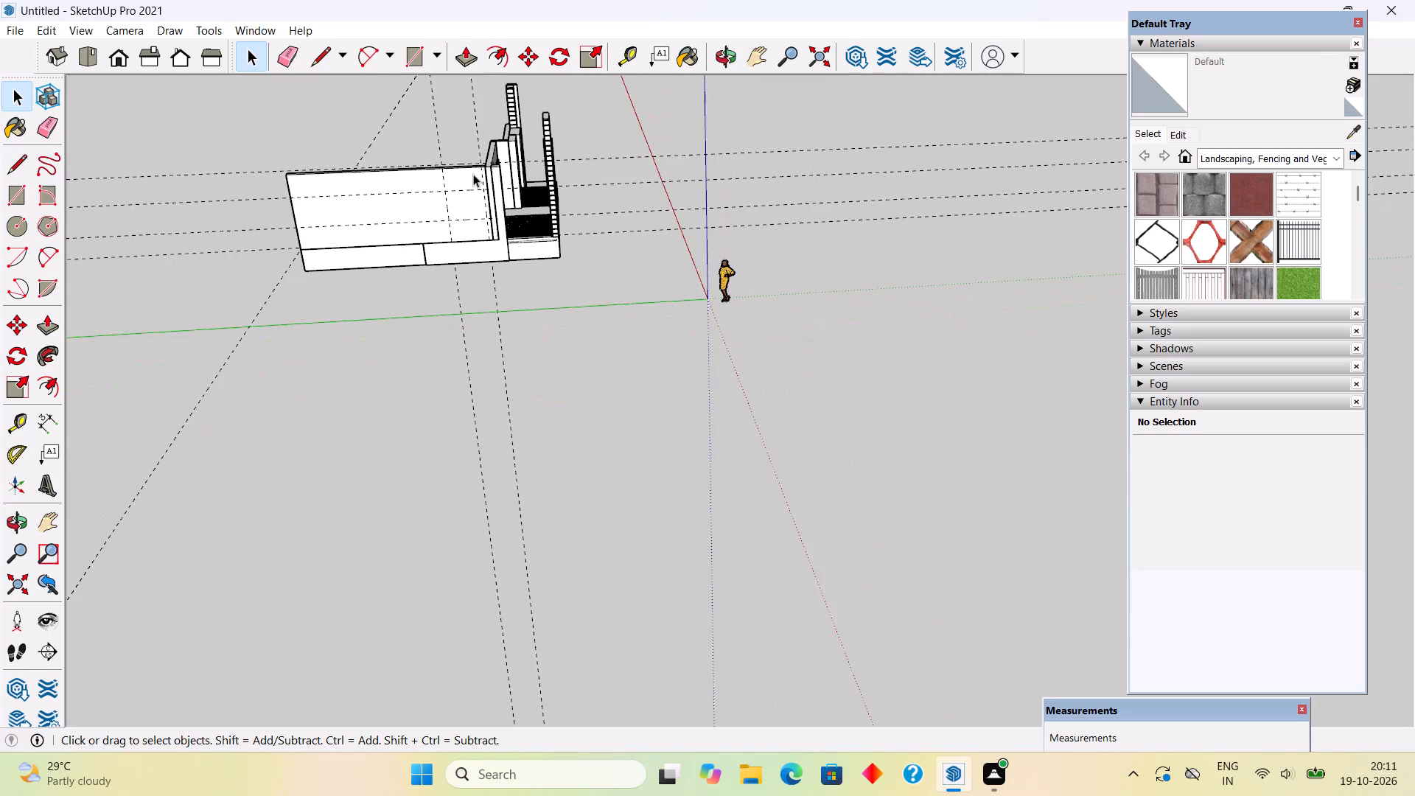
{"action": "scroll", "coordinate": [473, 174], "scroll_direction": "down", "scroll_amount": 3}
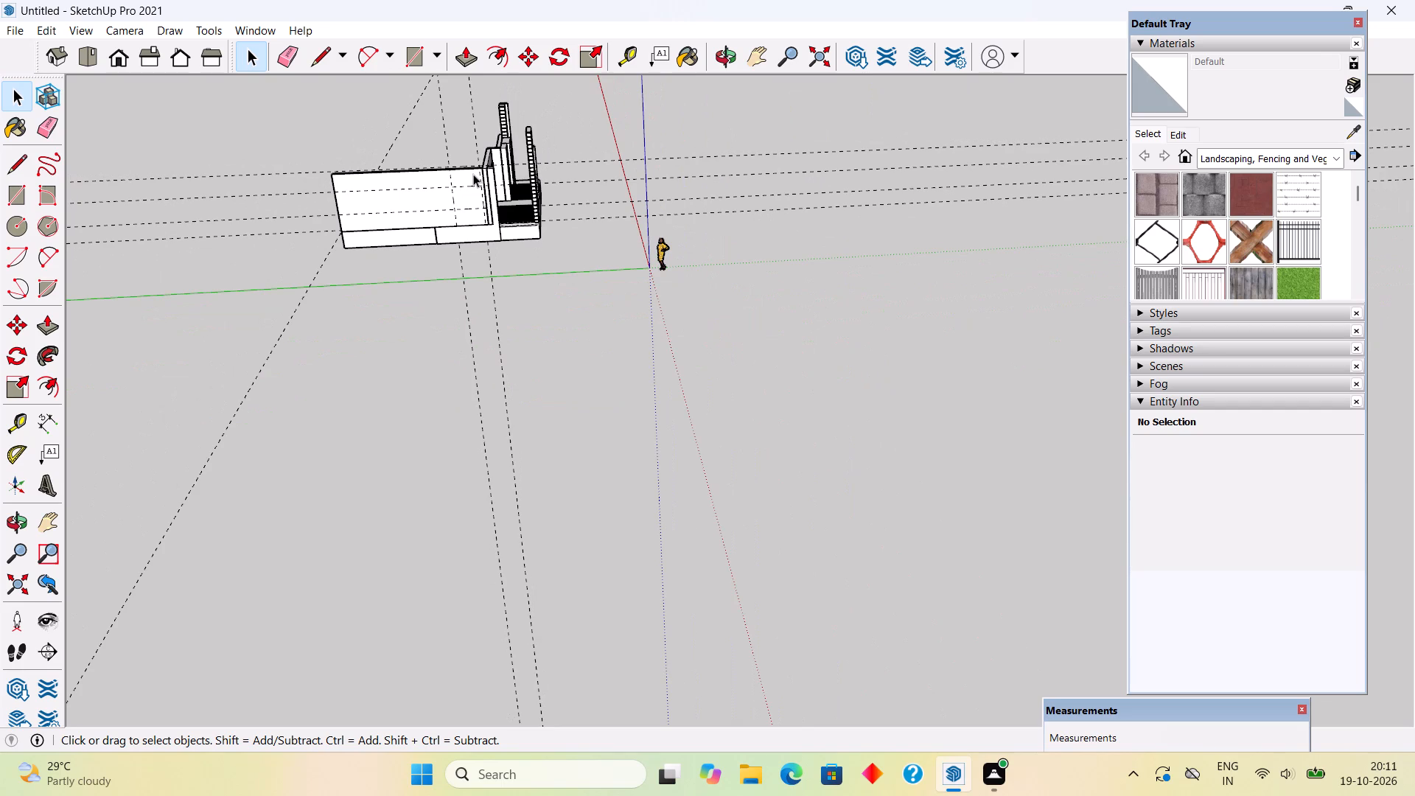
{"action": "scroll", "coordinate": [473, 174], "scroll_direction": "down", "scroll_amount": 4}
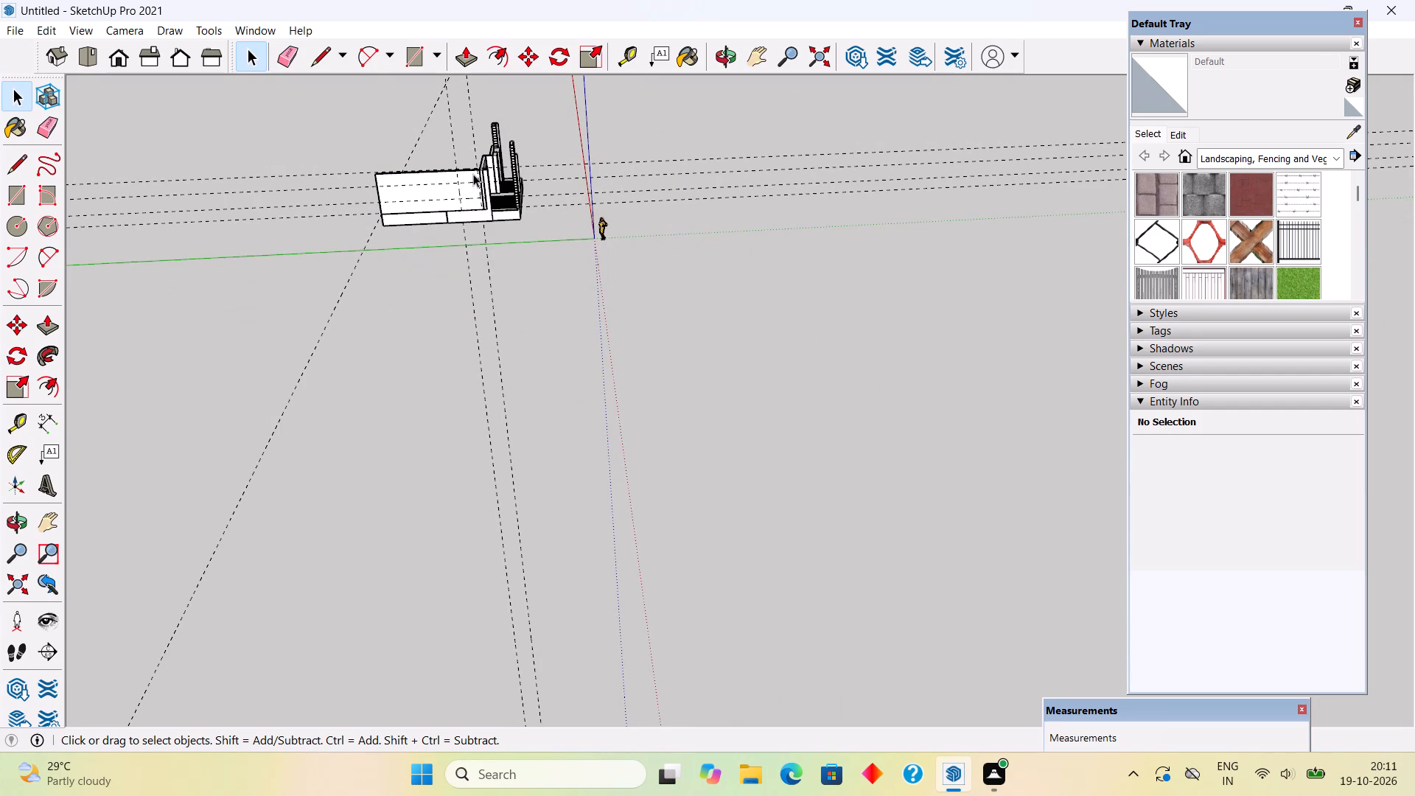
{"action": "scroll", "coordinate": [473, 174], "scroll_direction": "down", "scroll_amount": 2}
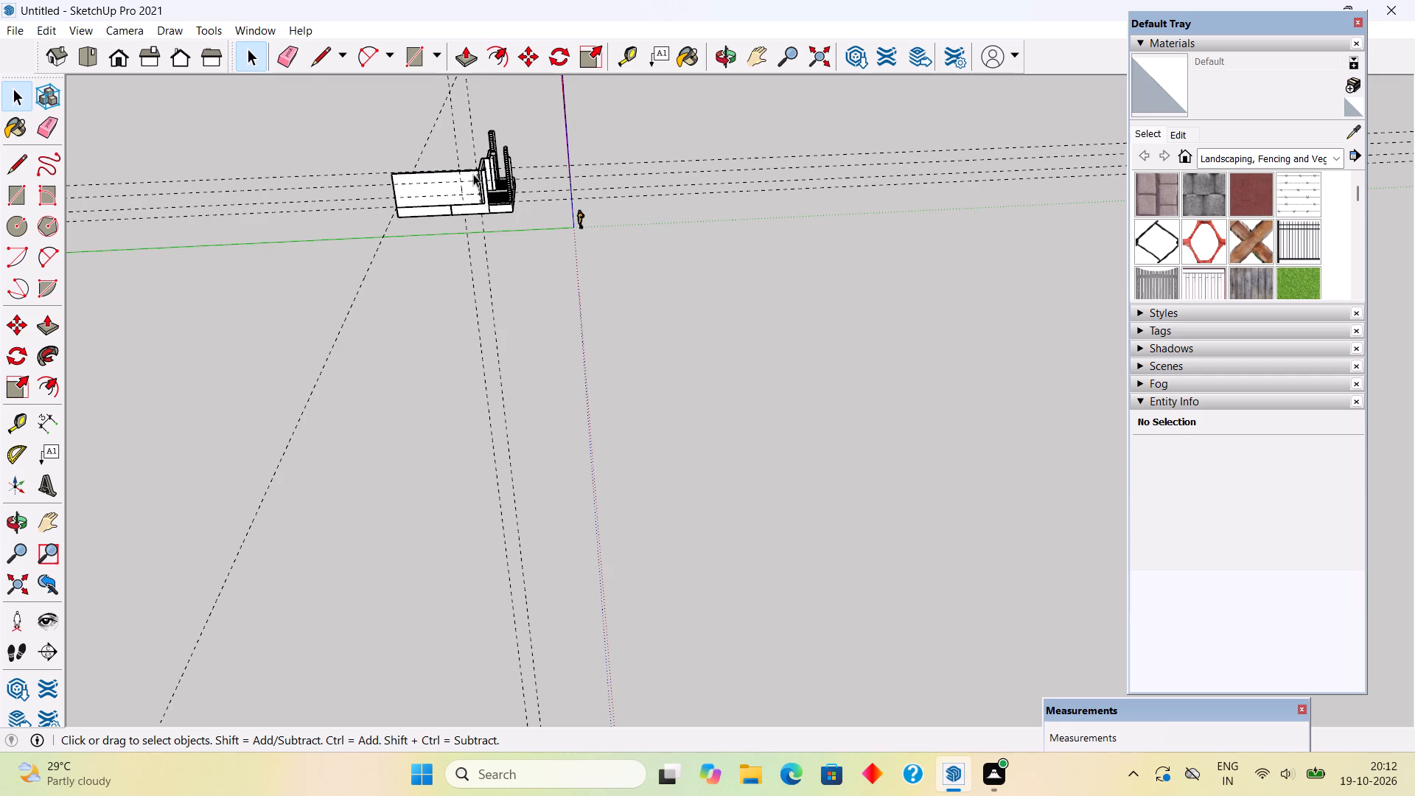
{"action": "scroll", "coordinate": [500, 162], "scroll_direction": "up", "scroll_amount": 6}
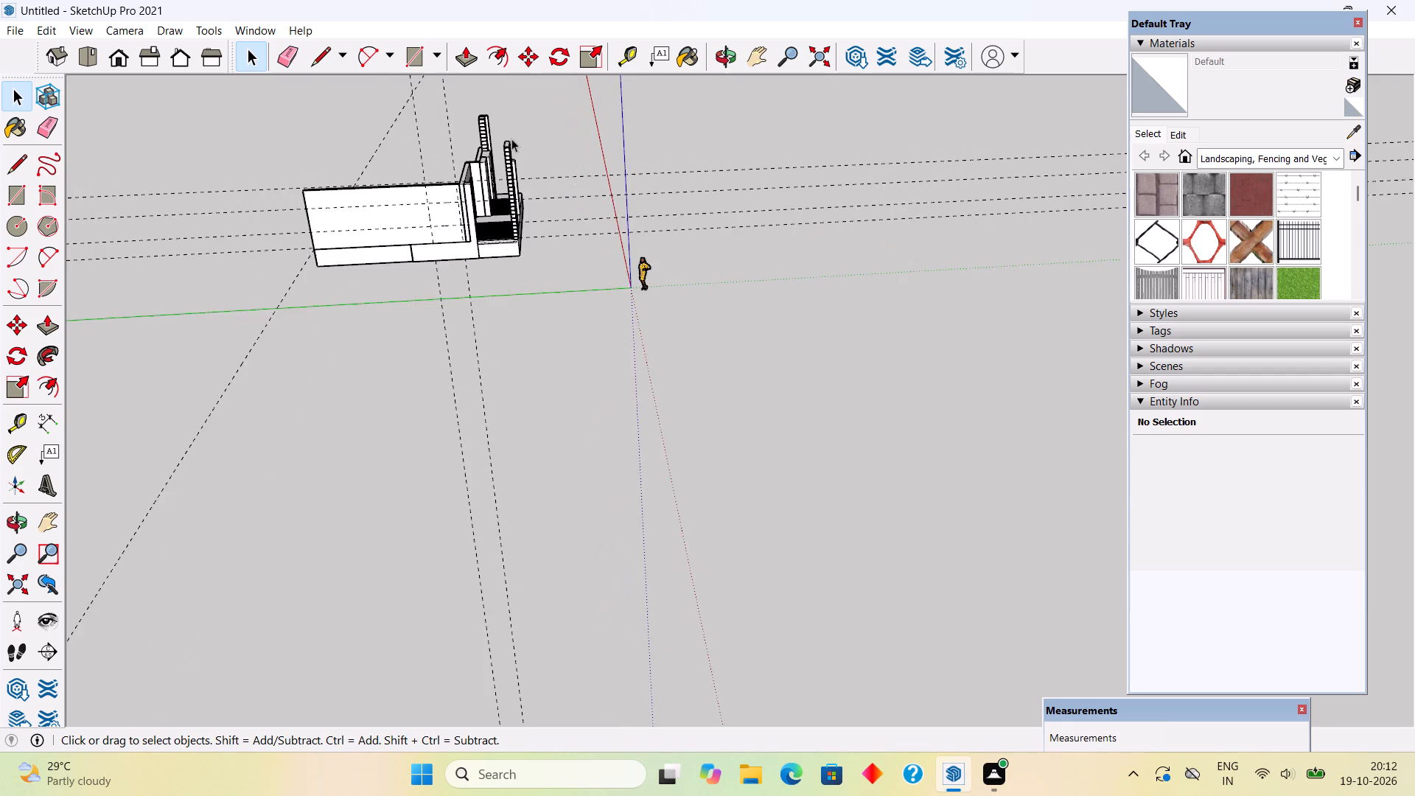
{"action": "scroll", "coordinate": [554, 184], "scroll_direction": "up", "scroll_amount": 6}
{"action": "middle_click_drag", "start_coordinate": [301, 150], "coordinate": [202, 113]}
{"action": "scroll", "coordinate": [200, 114], "scroll_direction": "up", "scroll_amount": 2}
{"action": "scroll", "coordinate": [653, 209], "scroll_direction": "up", "scroll_amount": 1}
{"action": "middle_click_drag", "start_coordinate": [641, 204], "coordinate": [416, 167]}
{"action": "scroll", "coordinate": [416, 167], "scroll_direction": "up", "scroll_amount": 4}
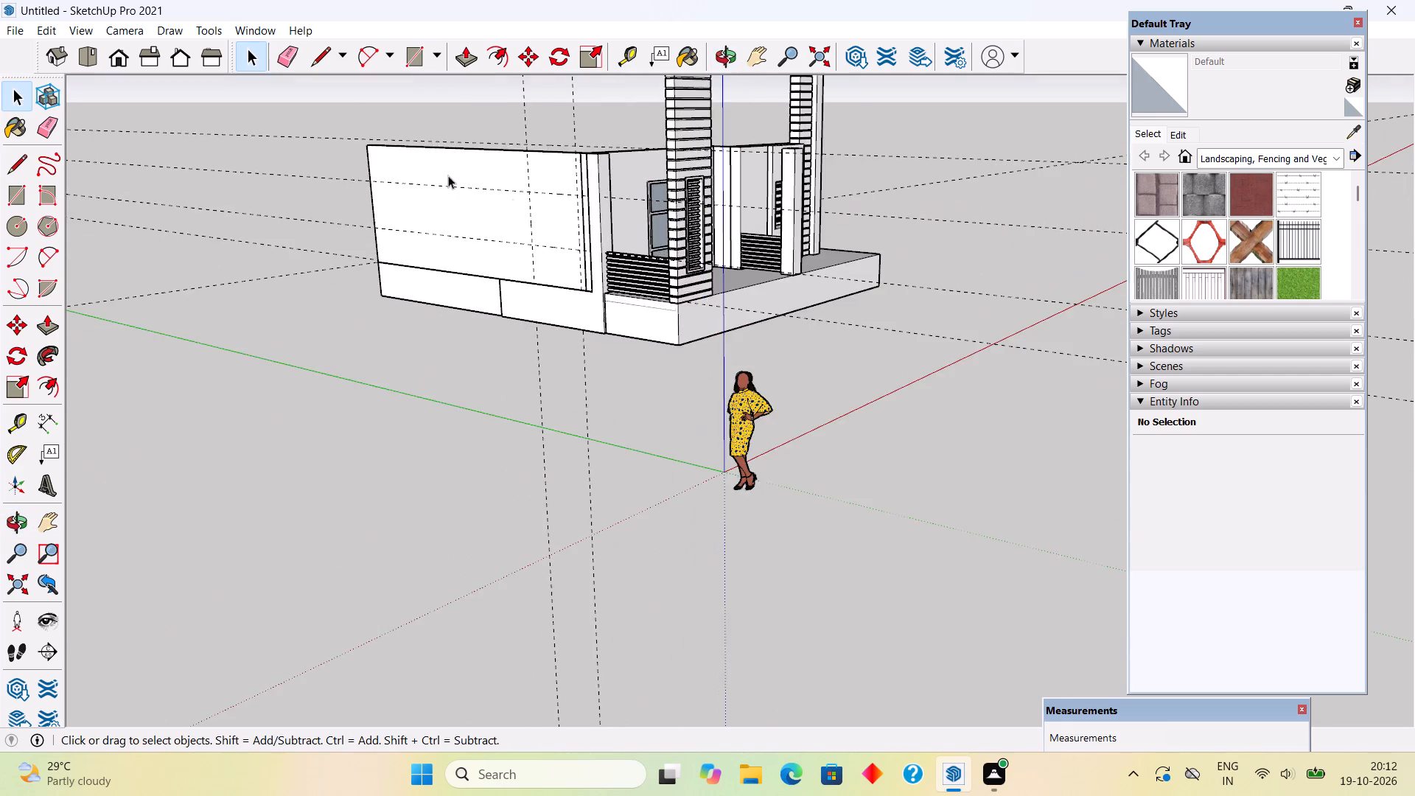
{"action": "scroll", "coordinate": [853, 223], "scroll_direction": "up", "scroll_amount": 1}
{"action": "middle_click_drag", "start_coordinate": [851, 221], "coordinate": [586, 158]}
{"action": "scroll", "coordinate": [593, 304], "scroll_direction": "down", "scroll_amount": 5}
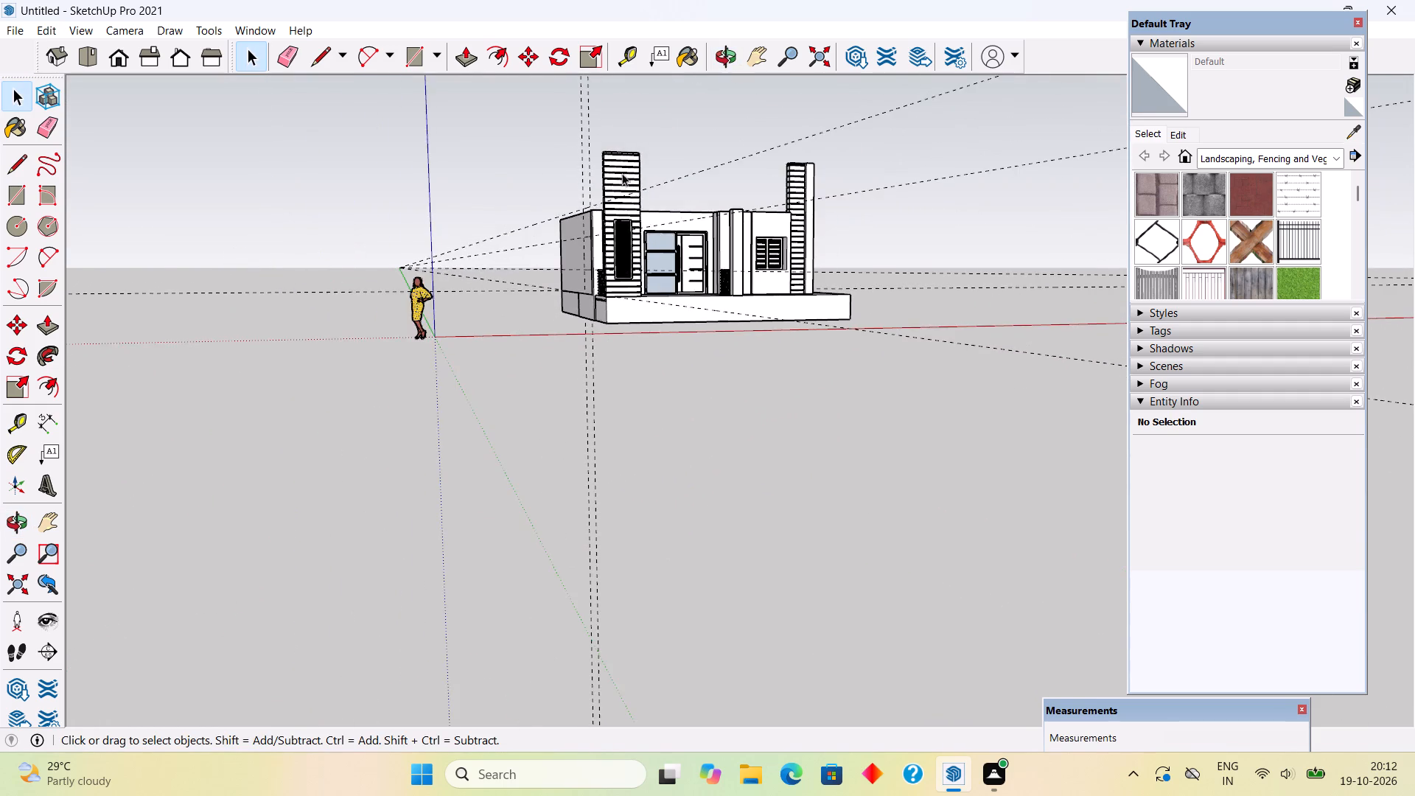
{"action": "scroll", "coordinate": [623, 170], "scroll_direction": "up", "scroll_amount": 7}
{"action": "middle_click_drag", "start_coordinate": [697, 269], "coordinate": [920, 388]}
{"action": "scroll", "coordinate": [922, 388], "scroll_direction": "up", "scroll_amount": 1}
{"action": "middle_click_drag", "start_coordinate": [486, 419], "coordinate": [663, 441]}
{"action": "scroll", "coordinate": [663, 441], "scroll_direction": "up", "scroll_amount": 1}
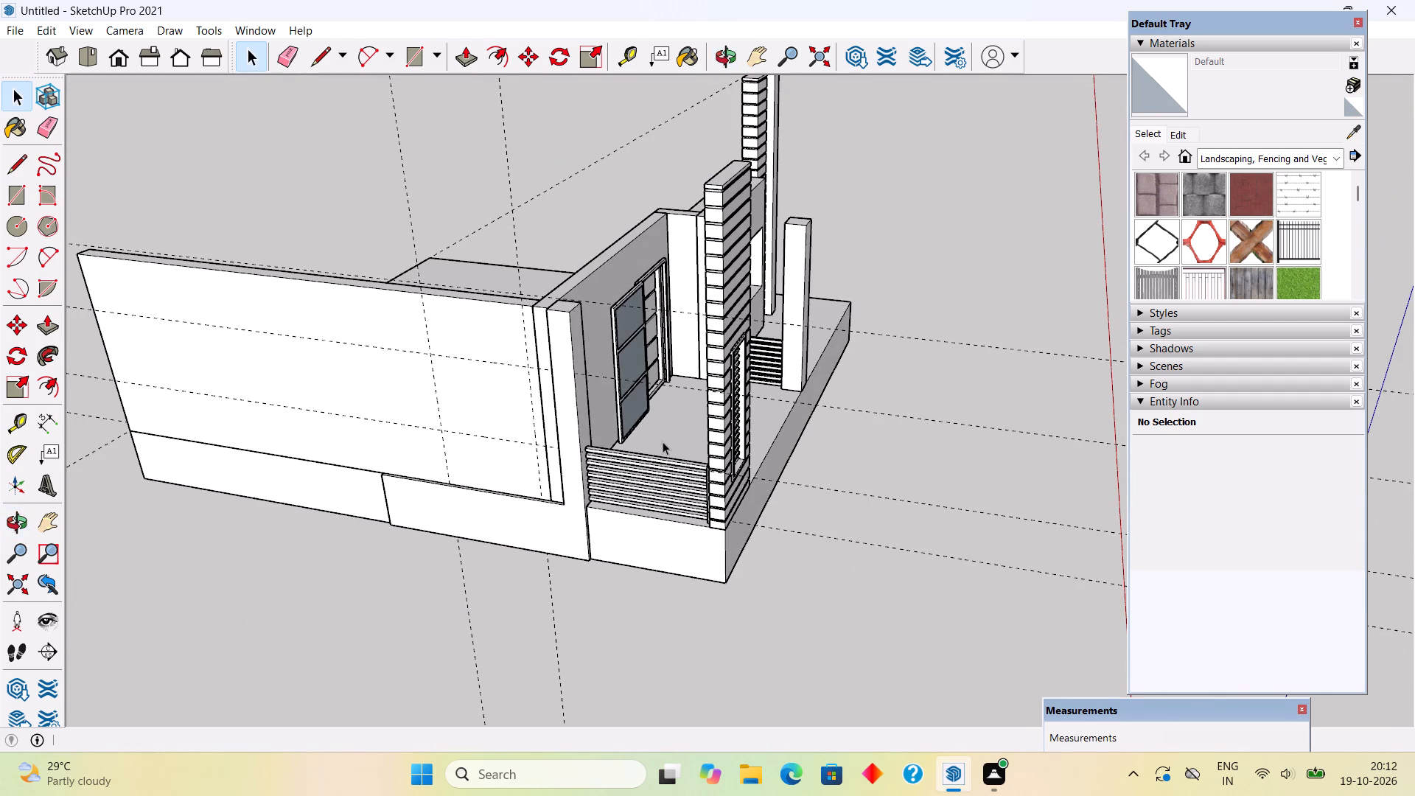
{"action": "middle_click_drag", "start_coordinate": [509, 415], "coordinate": [717, 318]}
{"action": "scroll", "coordinate": [698, 334], "scroll_direction": "up", "scroll_amount": 1}
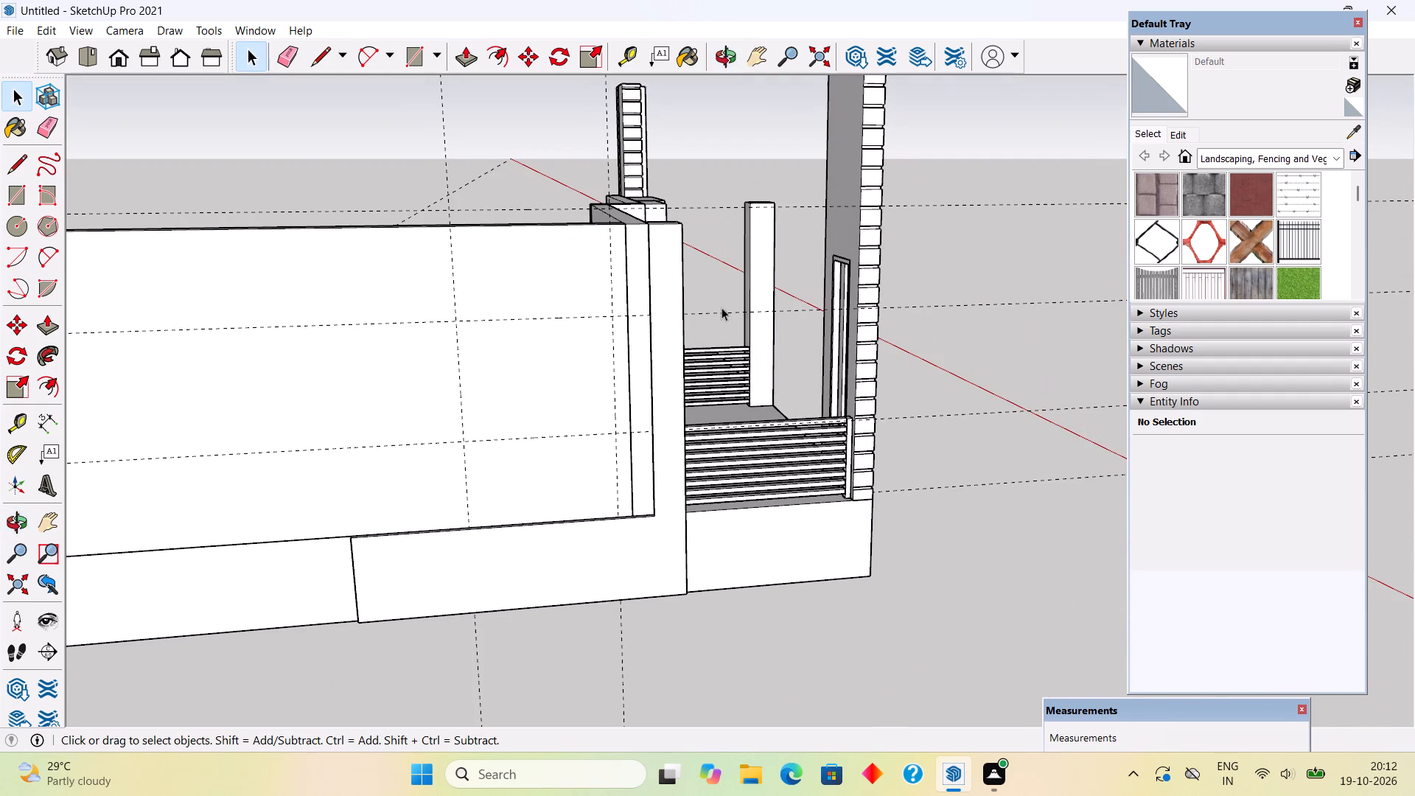
{"action": "middle_click_drag", "start_coordinate": [573, 363], "coordinate": [616, 325]}
{"action": "scroll", "coordinate": [616, 325], "scroll_direction": "up", "scroll_amount": 1}
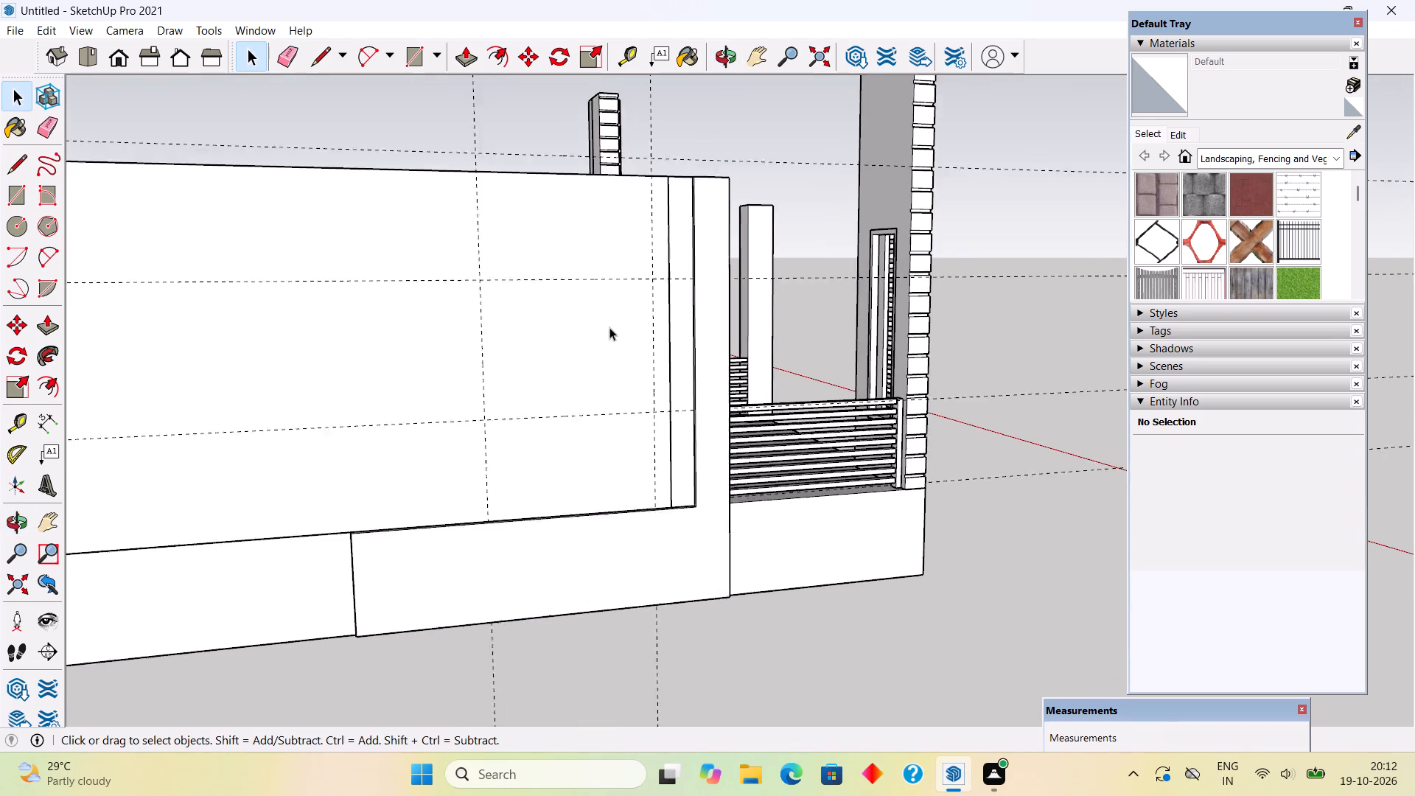
{"action": "scroll", "coordinate": [609, 327], "scroll_direction": "up", "scroll_amount": 4}
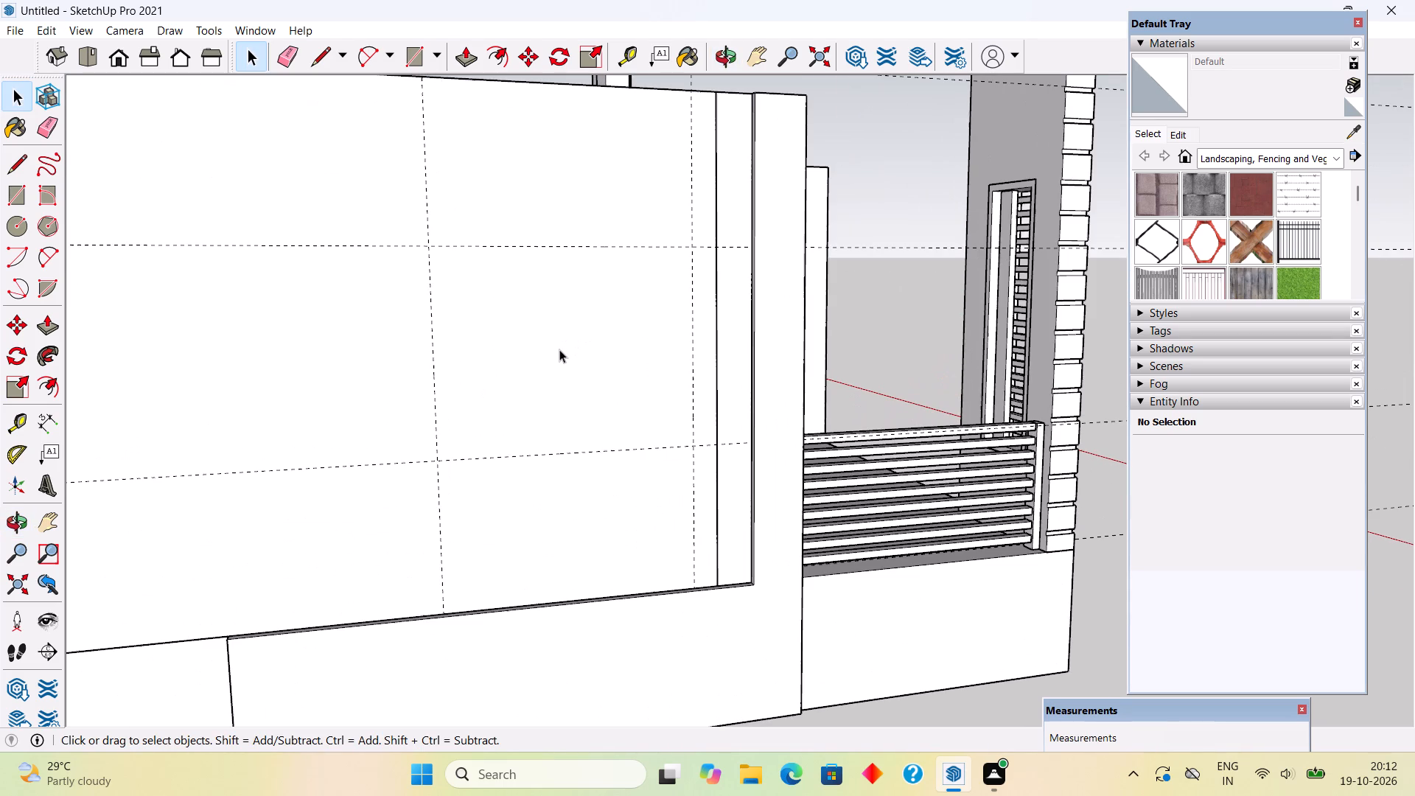
Start the Tape Measure tool for the guide layout on the outer side wall.
{"action": "key", "text": "t"}
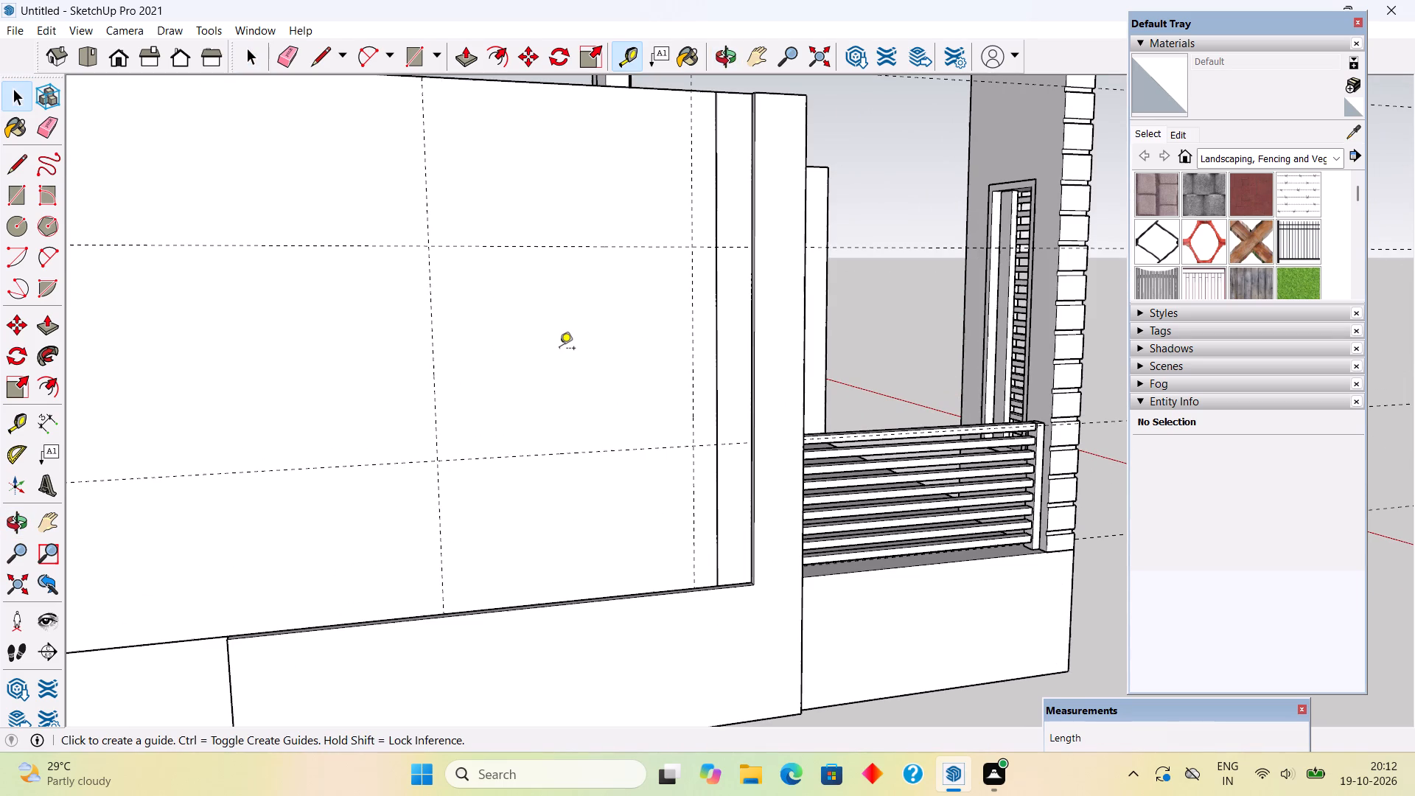
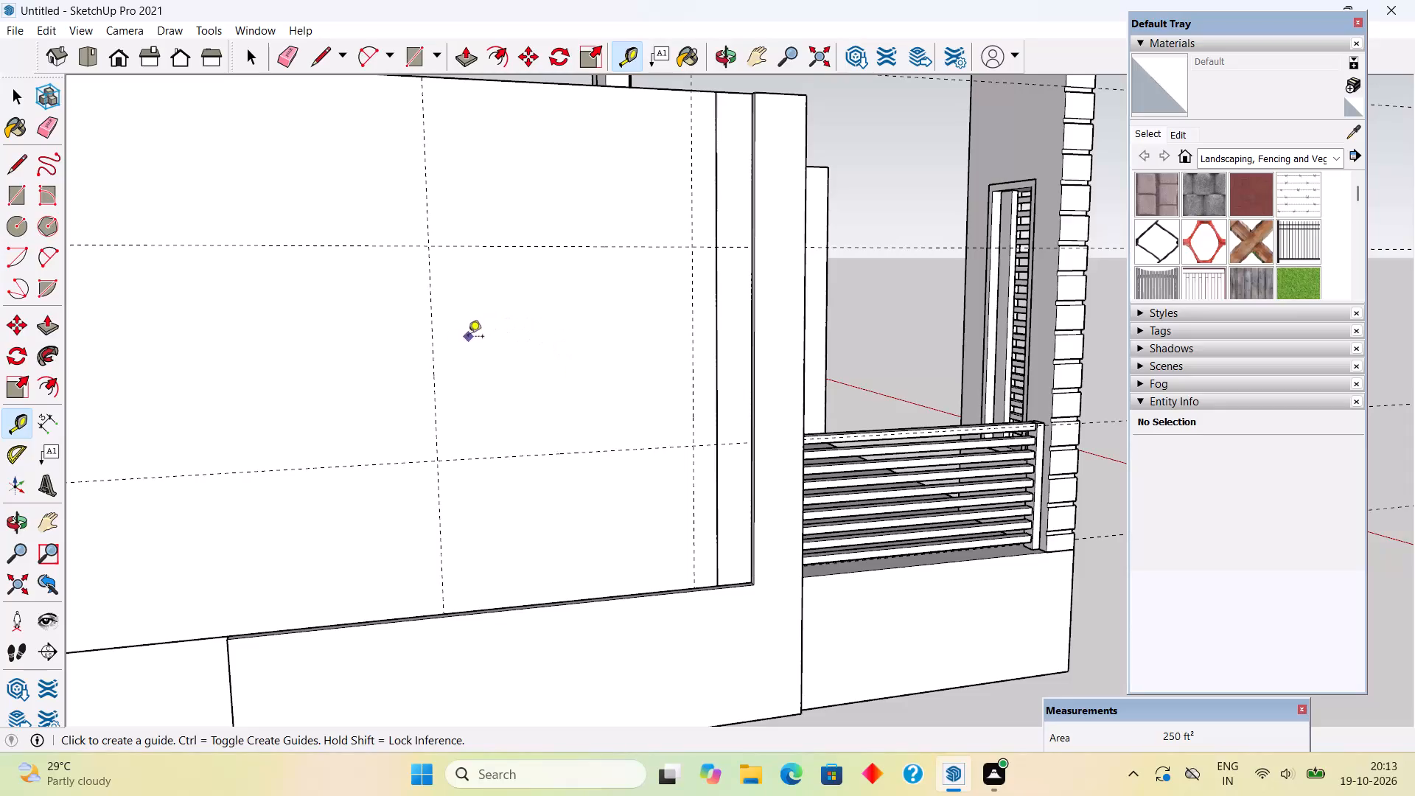
Add two vertical guides on the outer side wall, each offset 6" inward from the existing pair of vertical guides.
{"action": "left_click", "coordinate": [436, 390]}
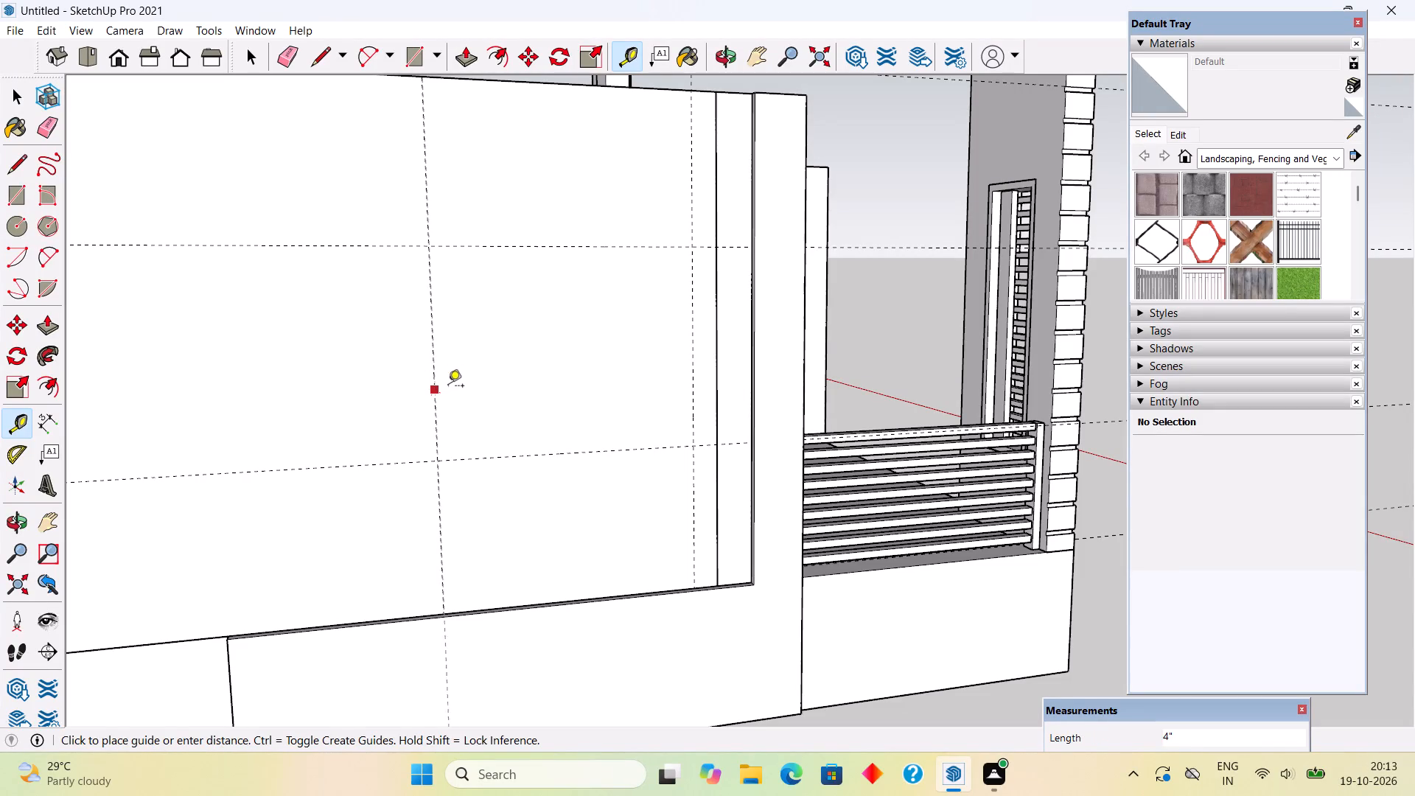
{"action": "type", "text": "6\""}
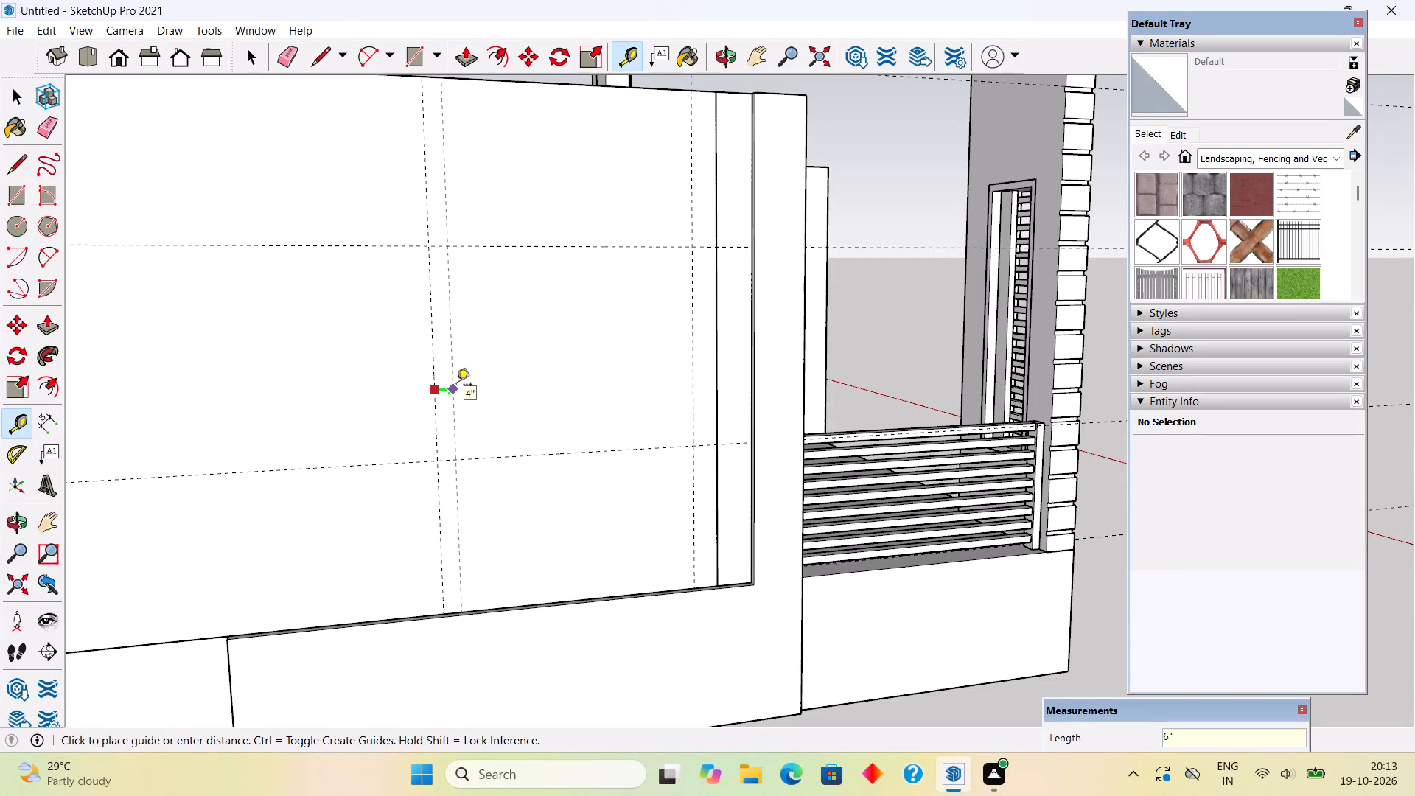
{"action": "key", "text": "Return"}
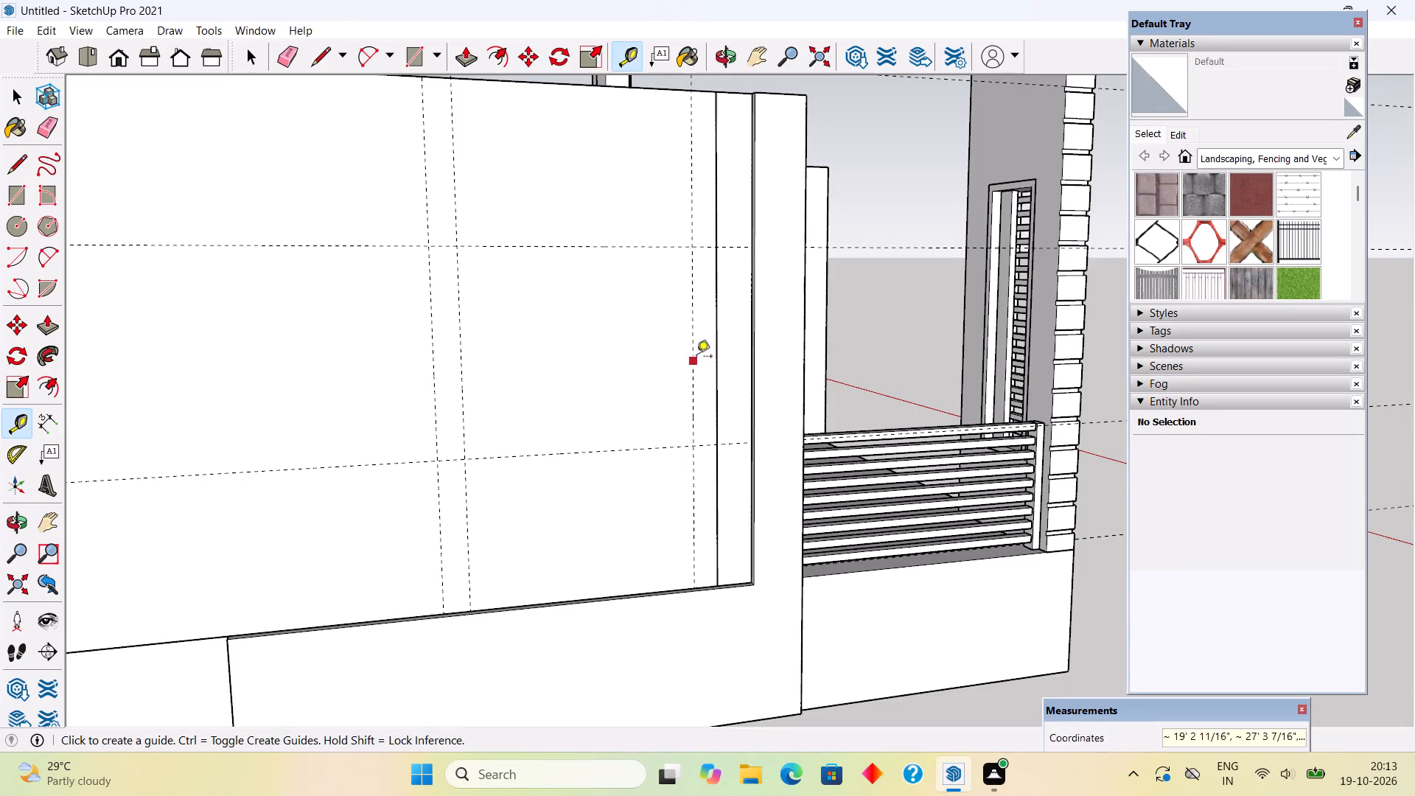
{"action": "left_click", "coordinate": [694, 360]}
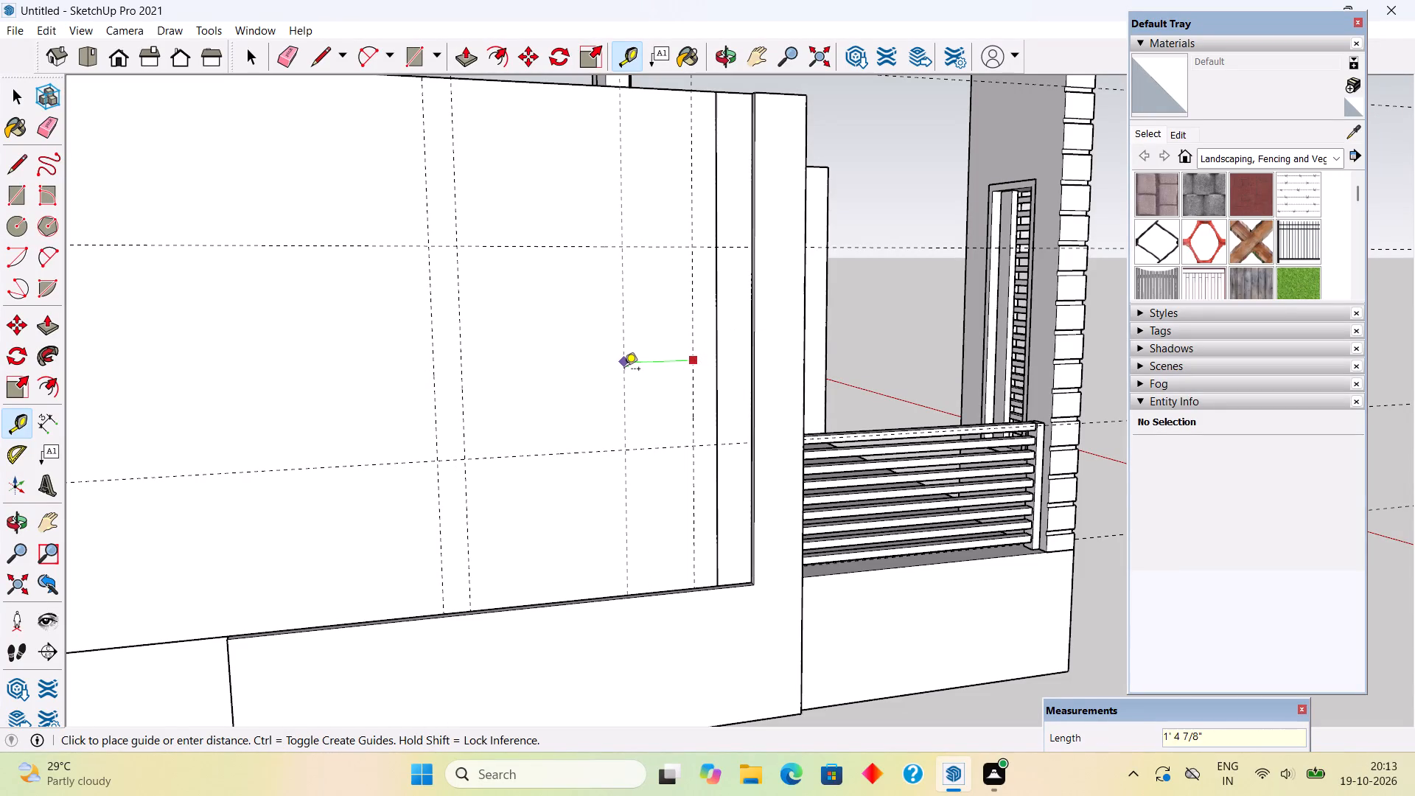
{"action": "type", "text": "6\""}
{"action": "key", "text": "Return"}
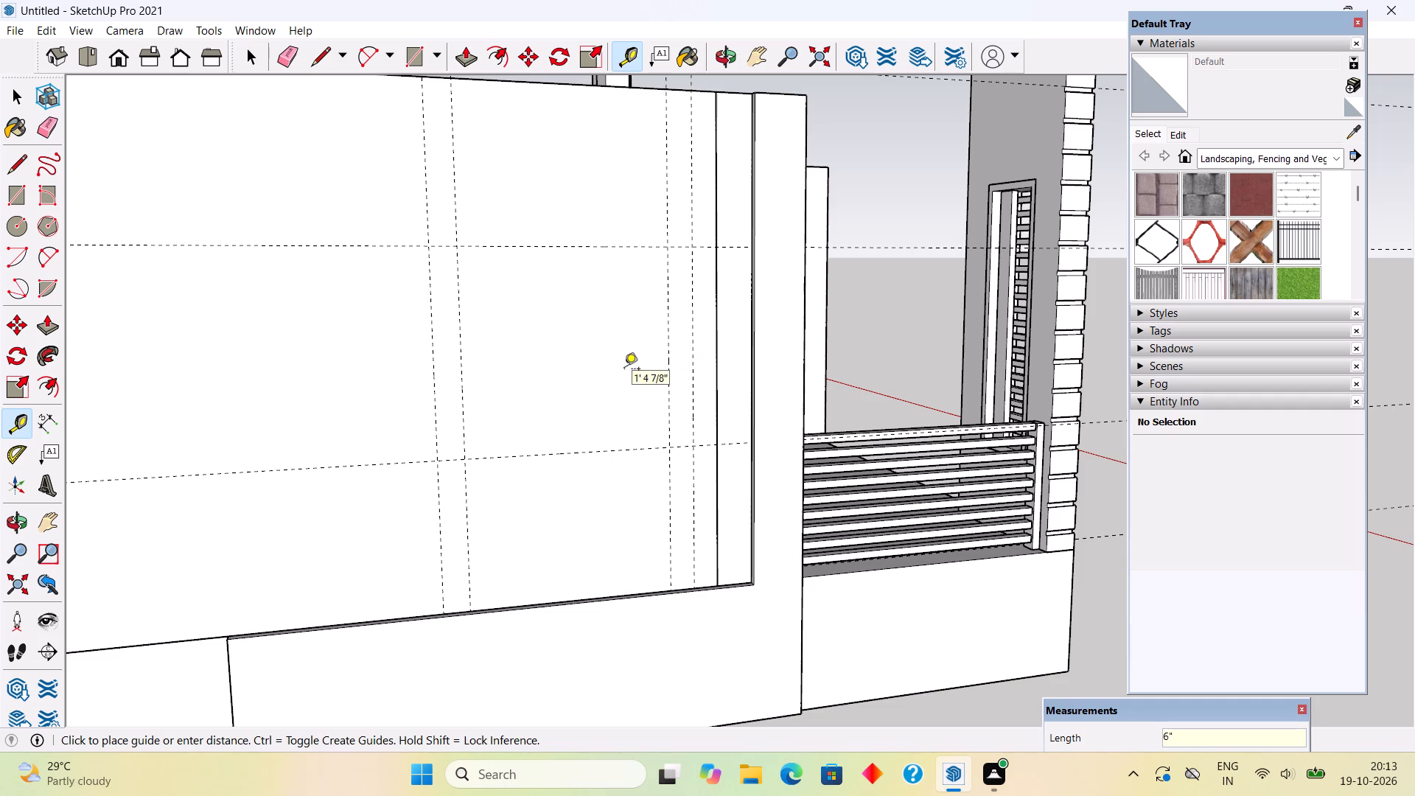
Within the wall group, draw a 4' by 4' square between the guides and push it 9" through to cut the window opening.
{"action": "key", "text": "space"}
{"action": "triple_click", "coordinate": [622, 387]}
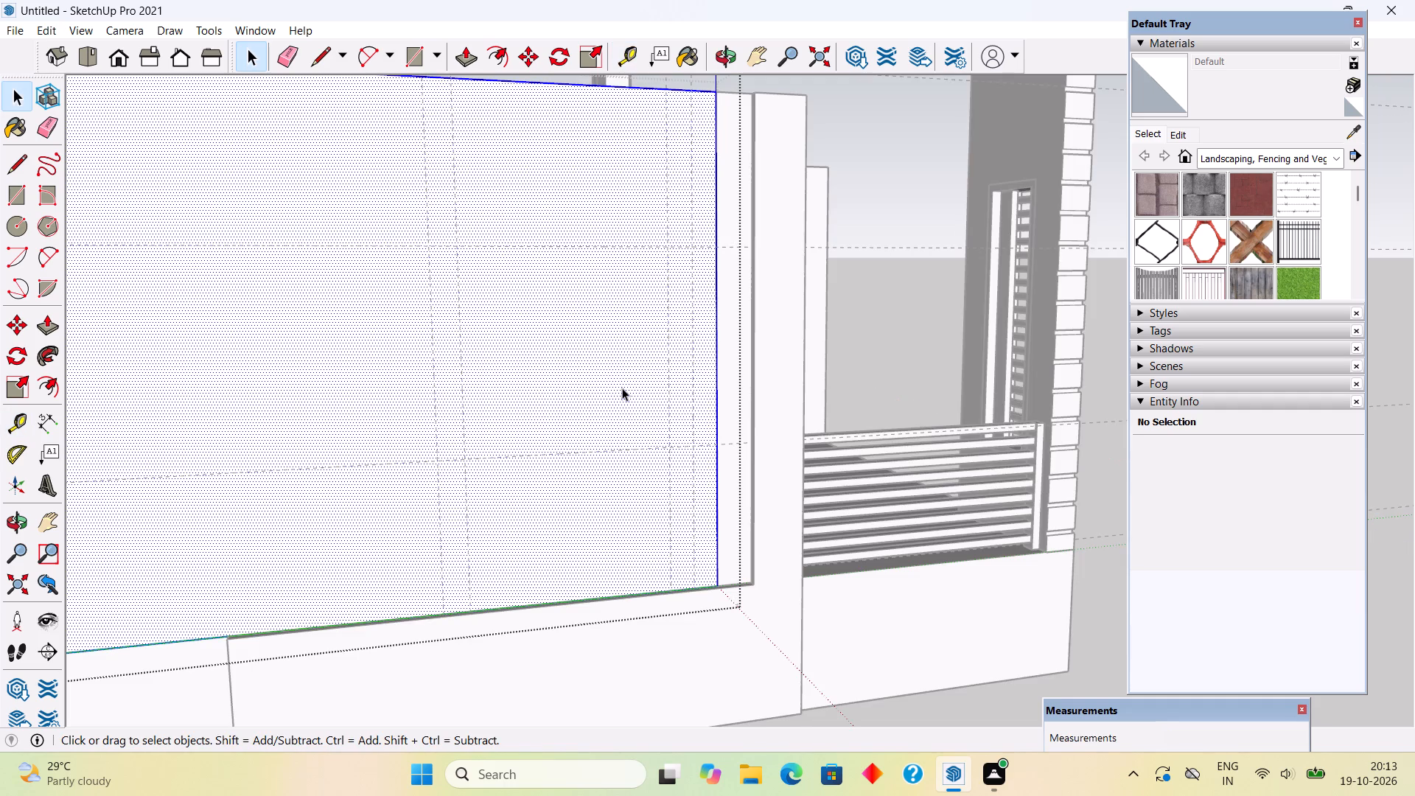
{"action": "key", "text": "r"}
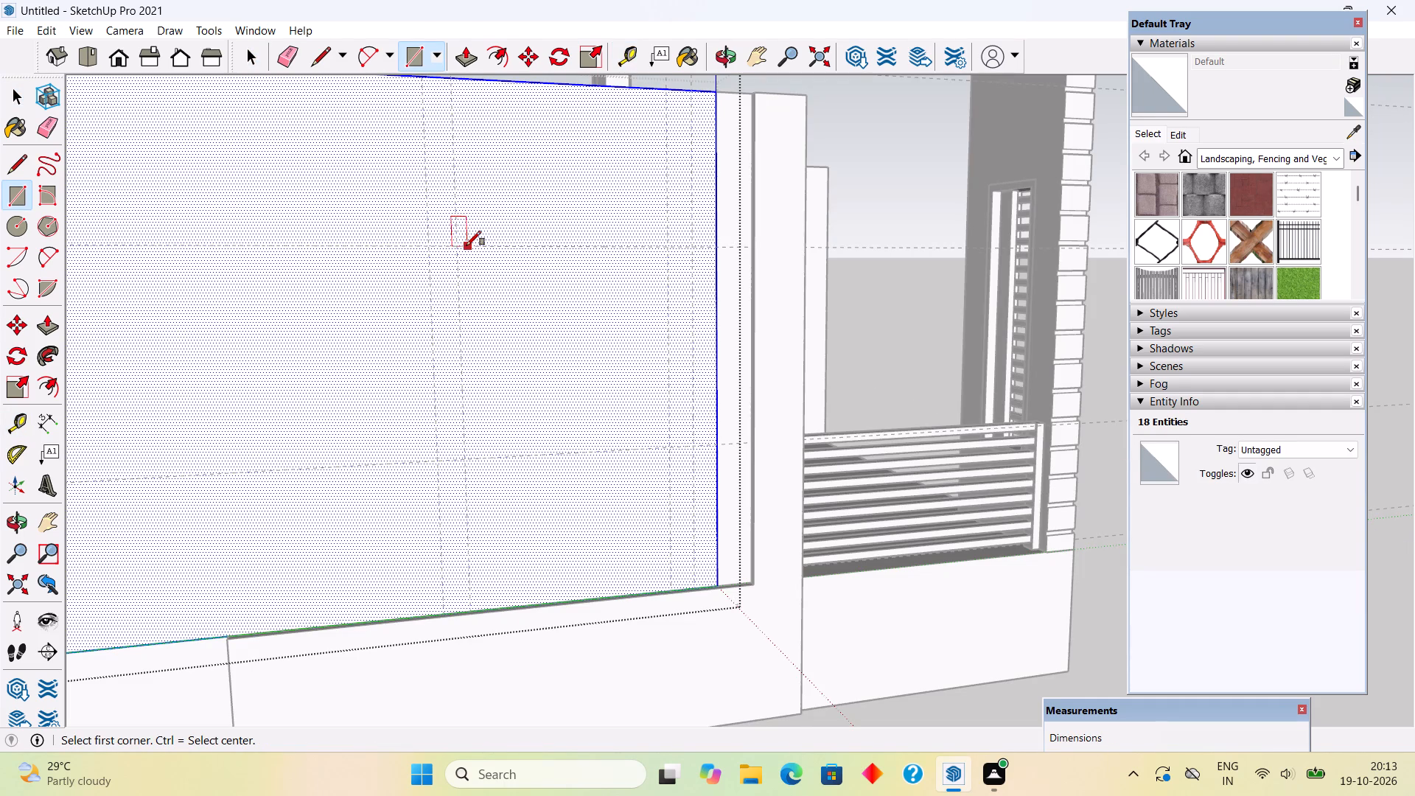
{"action": "left_click", "coordinate": [460, 250]}
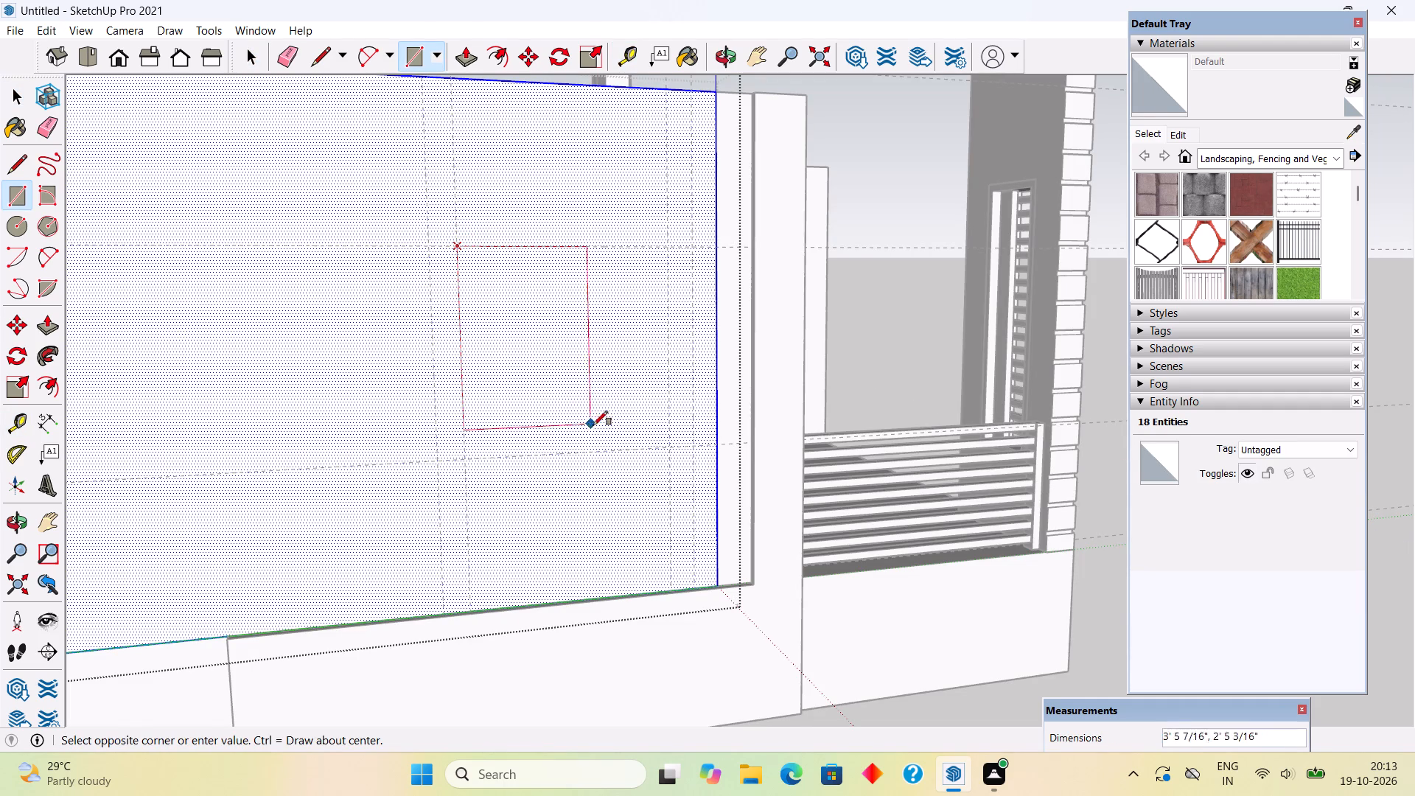
{"action": "left_click", "coordinate": [667, 447]}
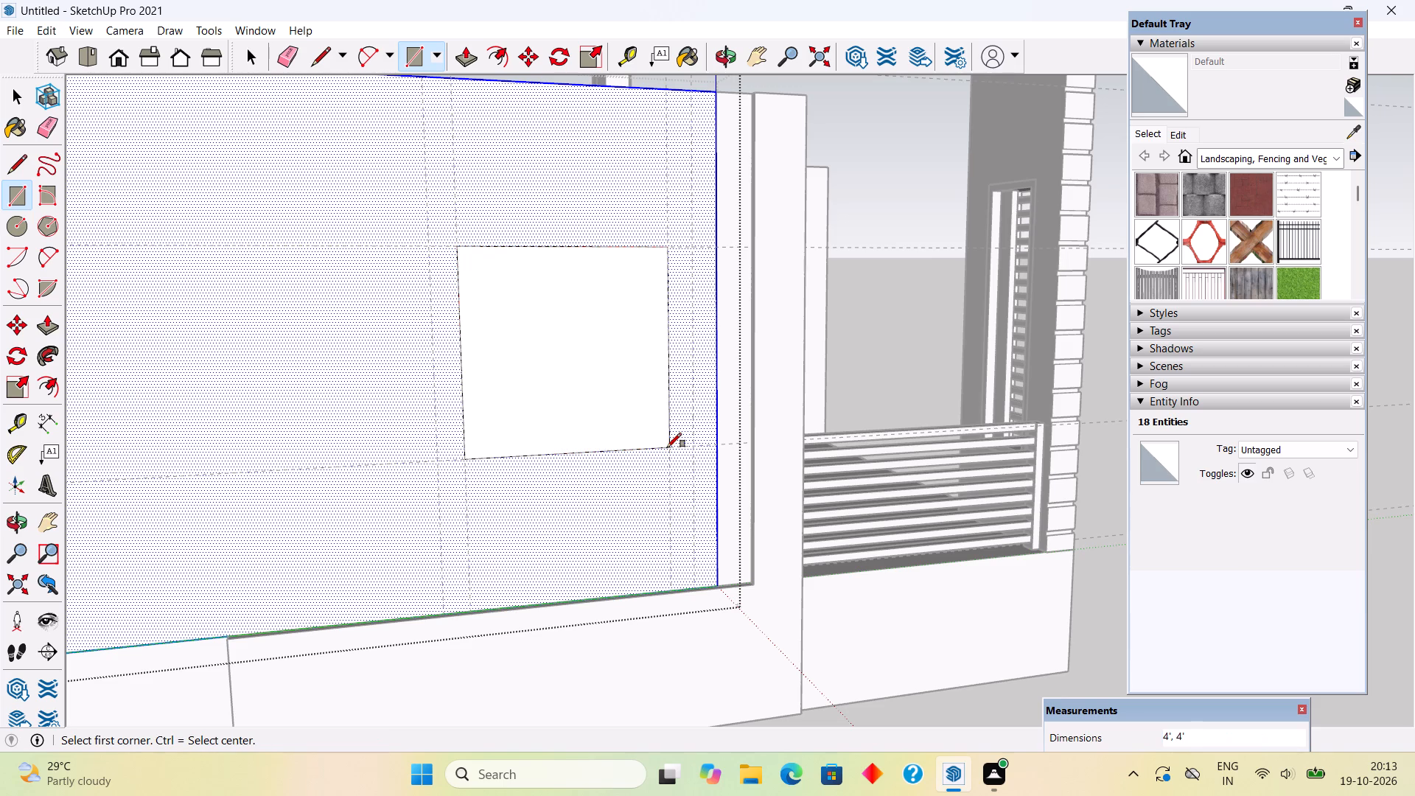
{"action": "key", "text": "p"}
{"action": "left_click_drag", "start_coordinate": [590, 367], "coordinate": [531, 313]}
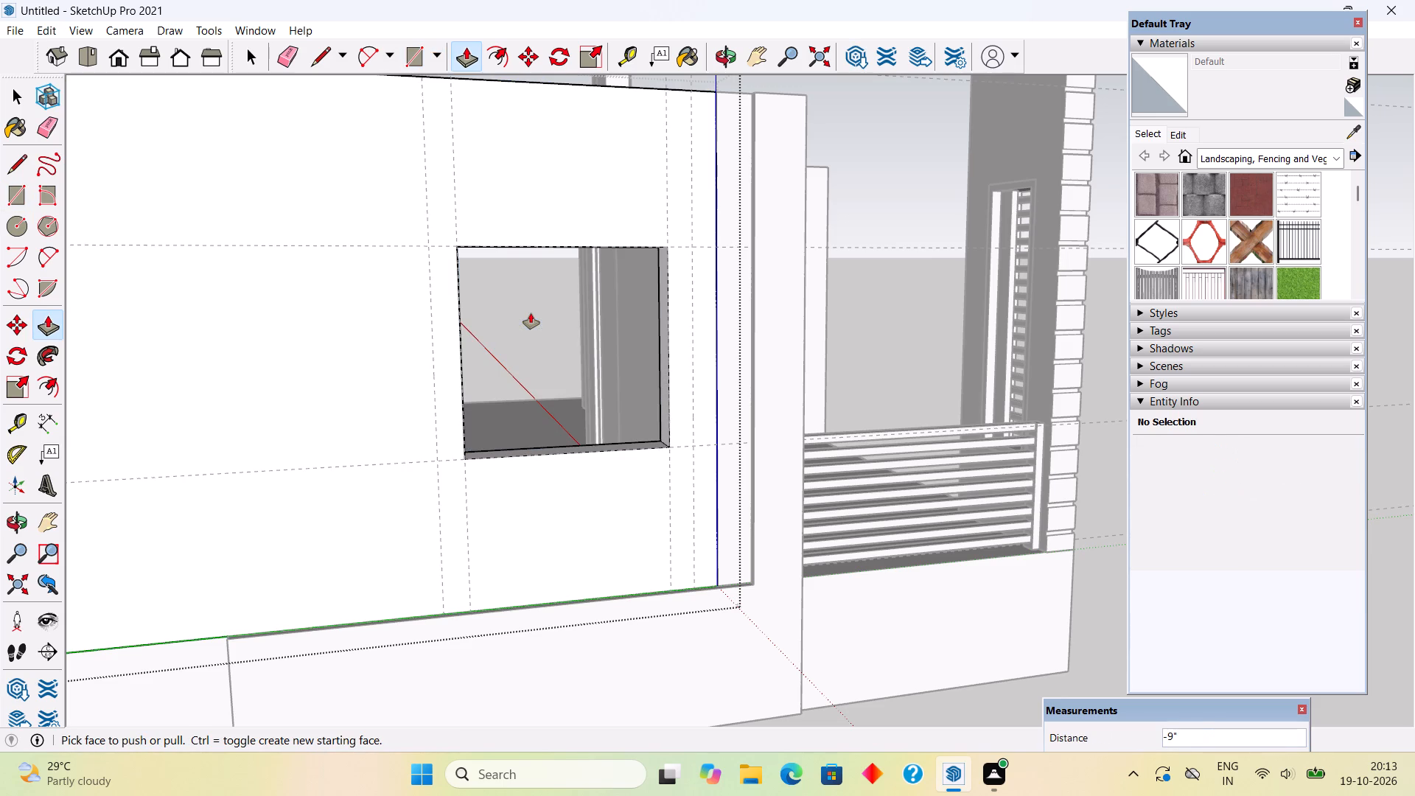
{"action": "key", "text": "space"}
{"action": "scroll", "coordinate": [531, 313], "scroll_direction": "down", "scroll_amount": 6}
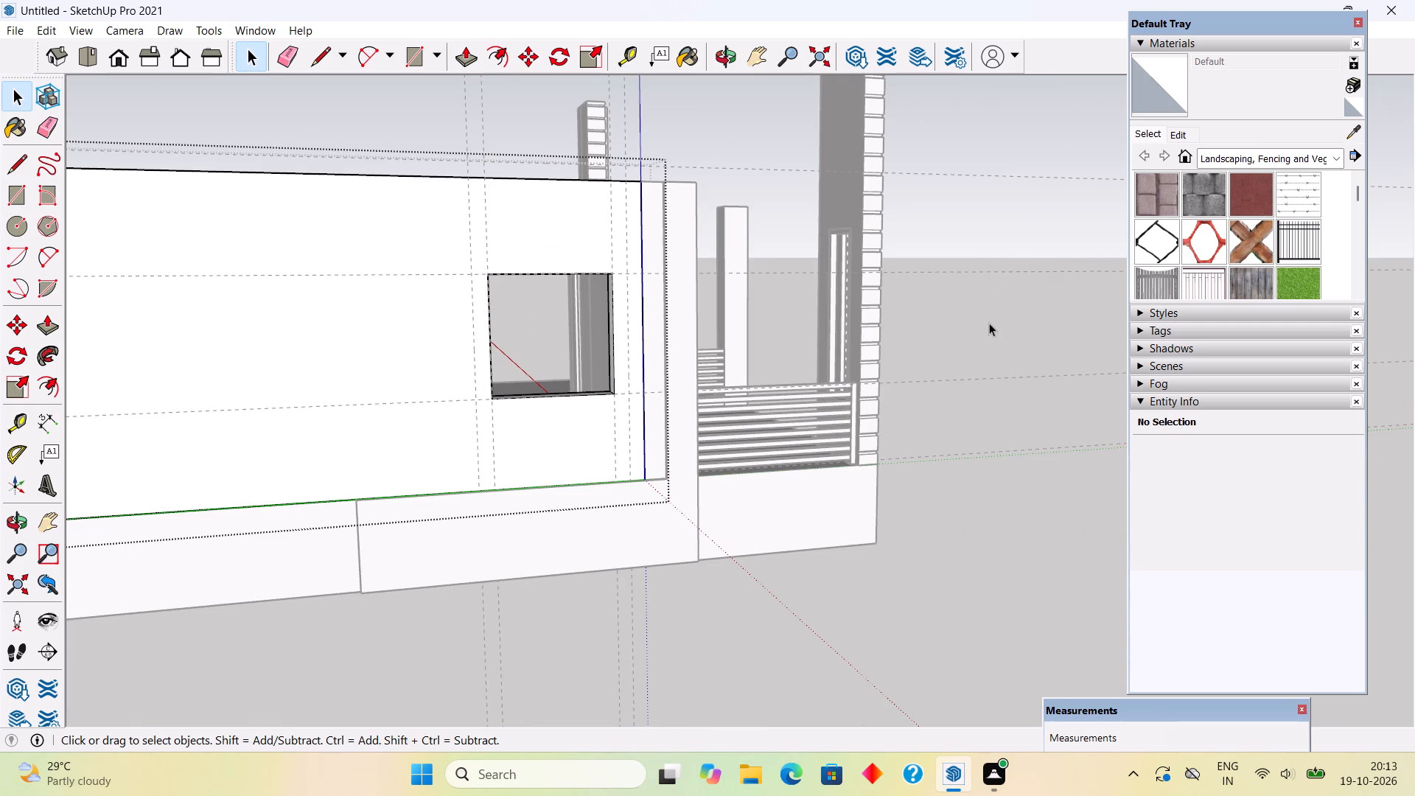
{"action": "left_click", "coordinate": [988, 330]}
Draw a 4' by 4' rectangle across the window opening and offset its outline 3" inward for the frame.
{"action": "middle_click_drag", "start_coordinate": [685, 327], "coordinate": [548, 290]}
{"action": "scroll", "coordinate": [454, 472], "scroll_direction": "up", "scroll_amount": 4}
{"action": "middle_click_drag", "start_coordinate": [524, 531], "coordinate": [603, 573]}
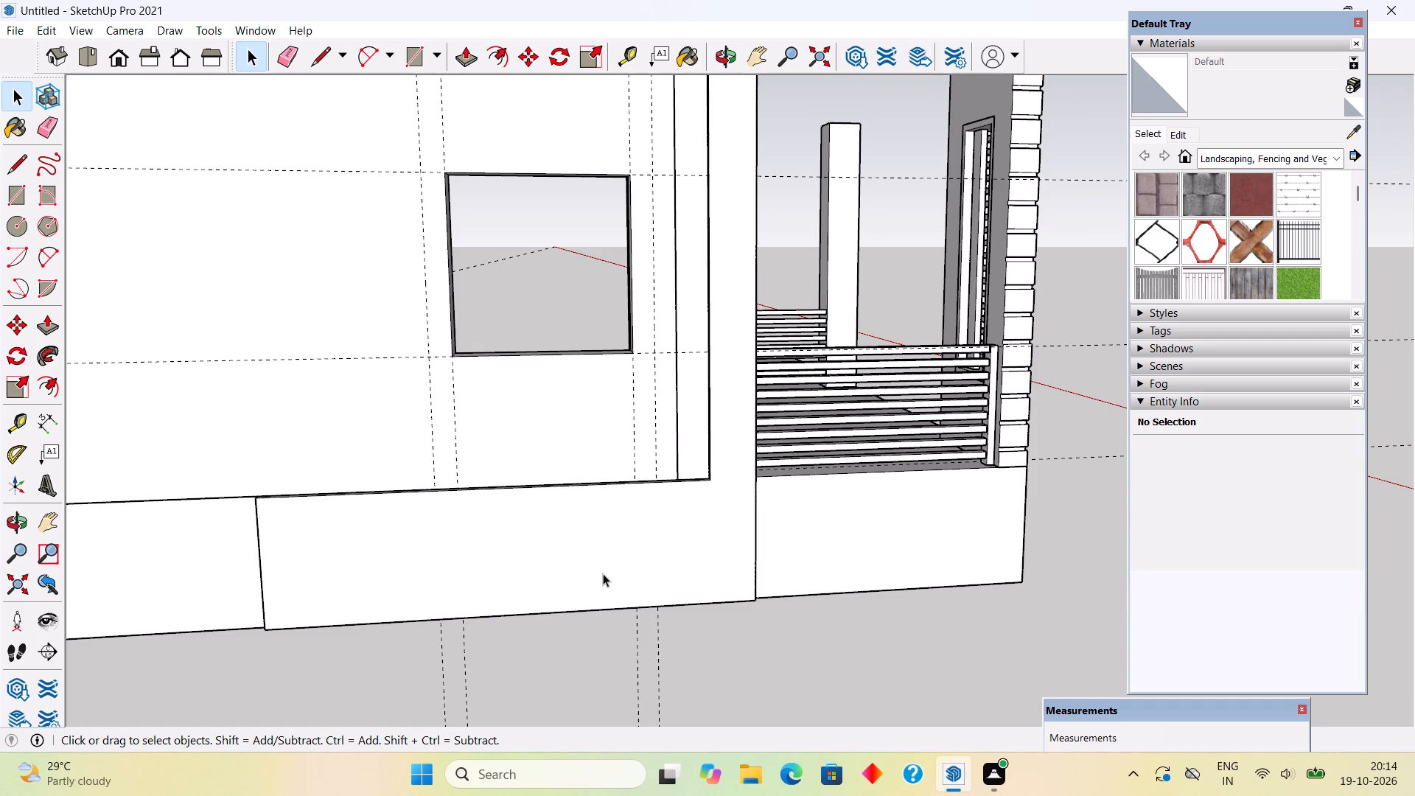
{"action": "key", "text": "r"}
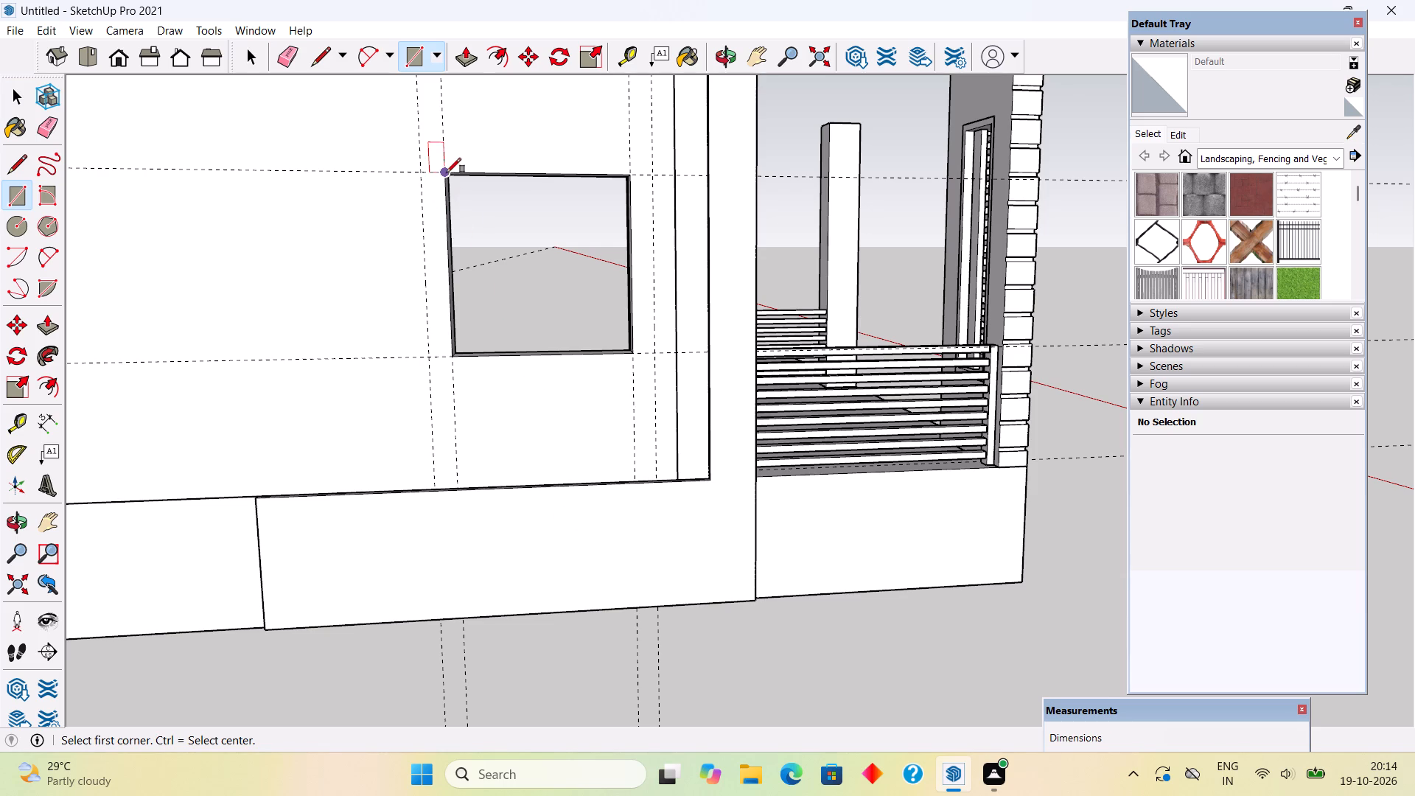
{"action": "left_click", "coordinate": [447, 175]}
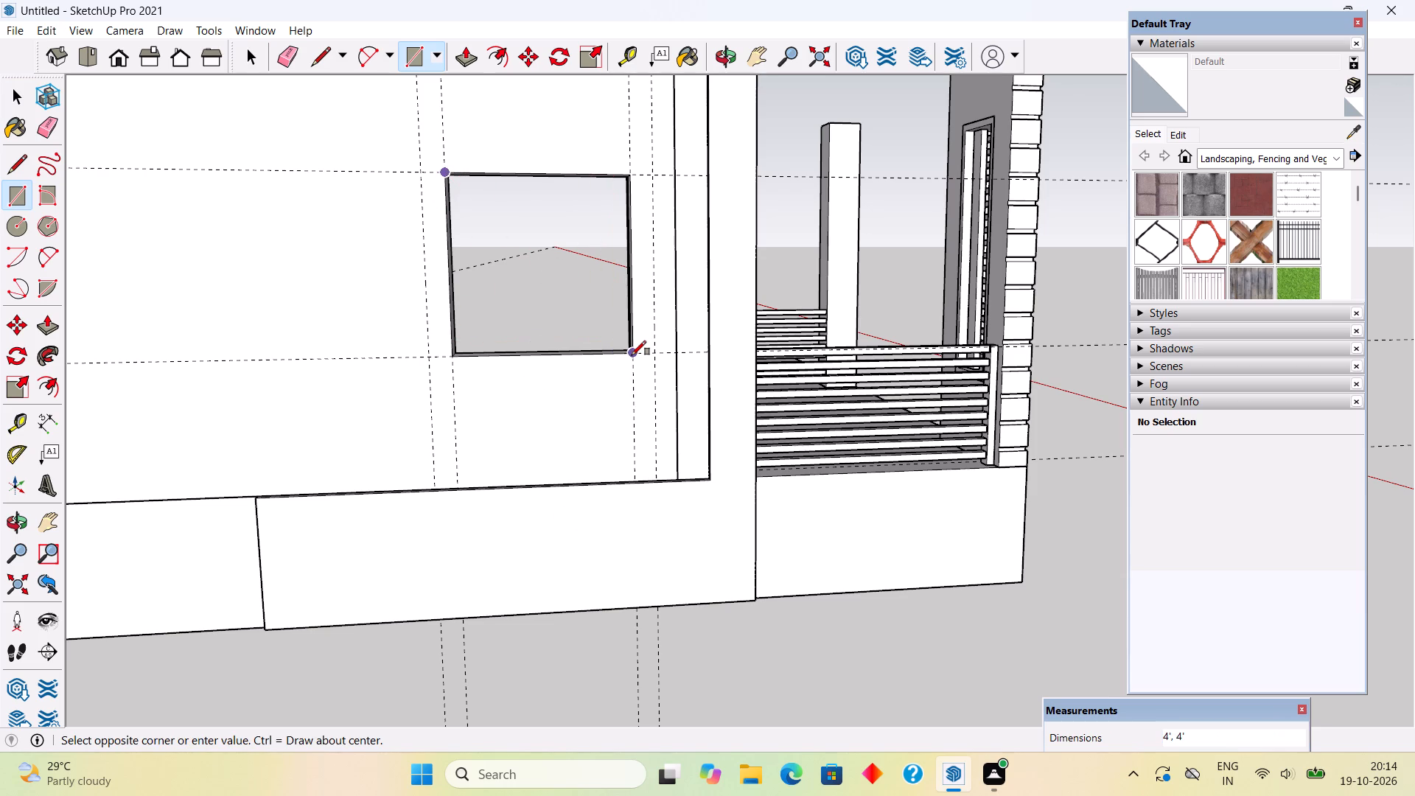
{"action": "left_click", "coordinate": [632, 355]}
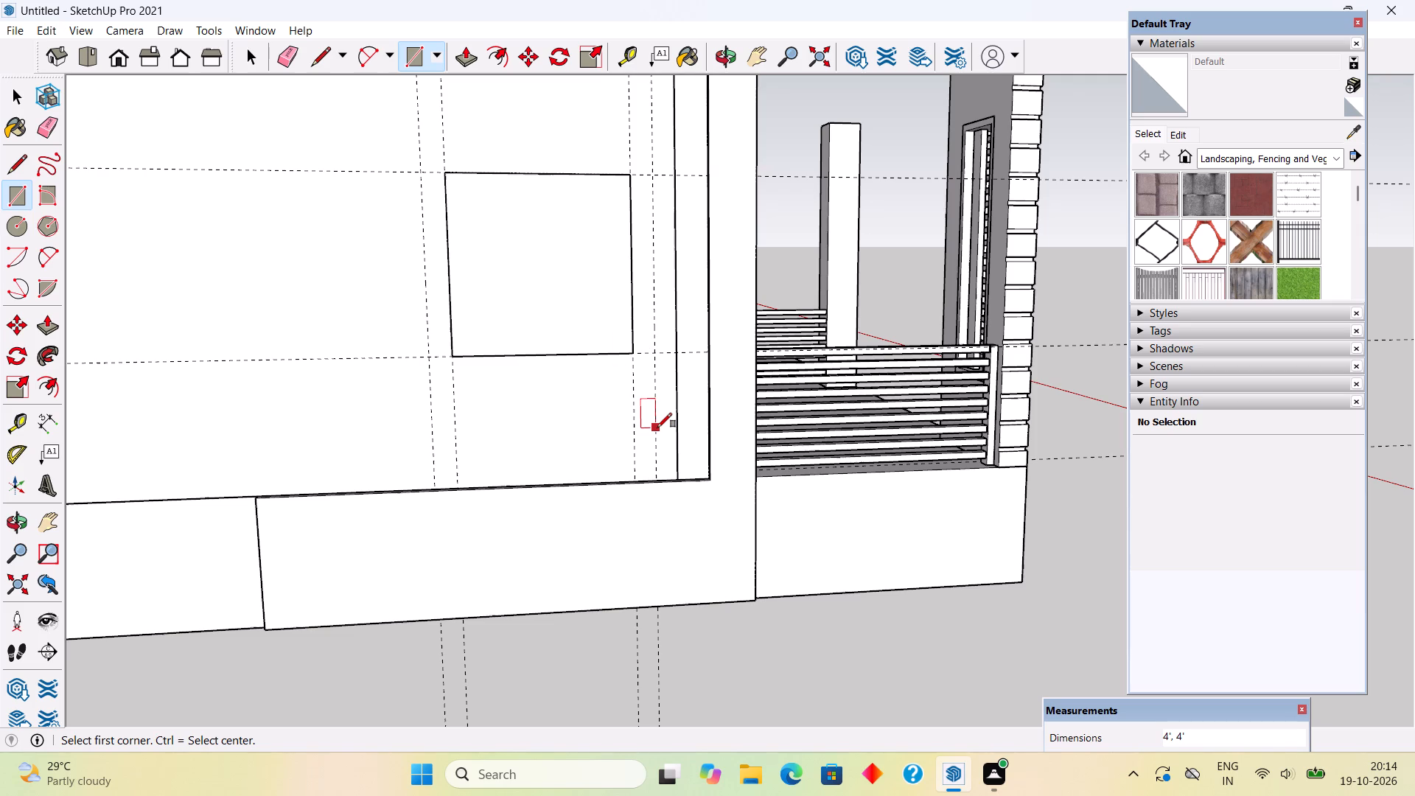
{"action": "key", "text": "f"}
{"action": "left_click", "coordinate": [519, 347]}
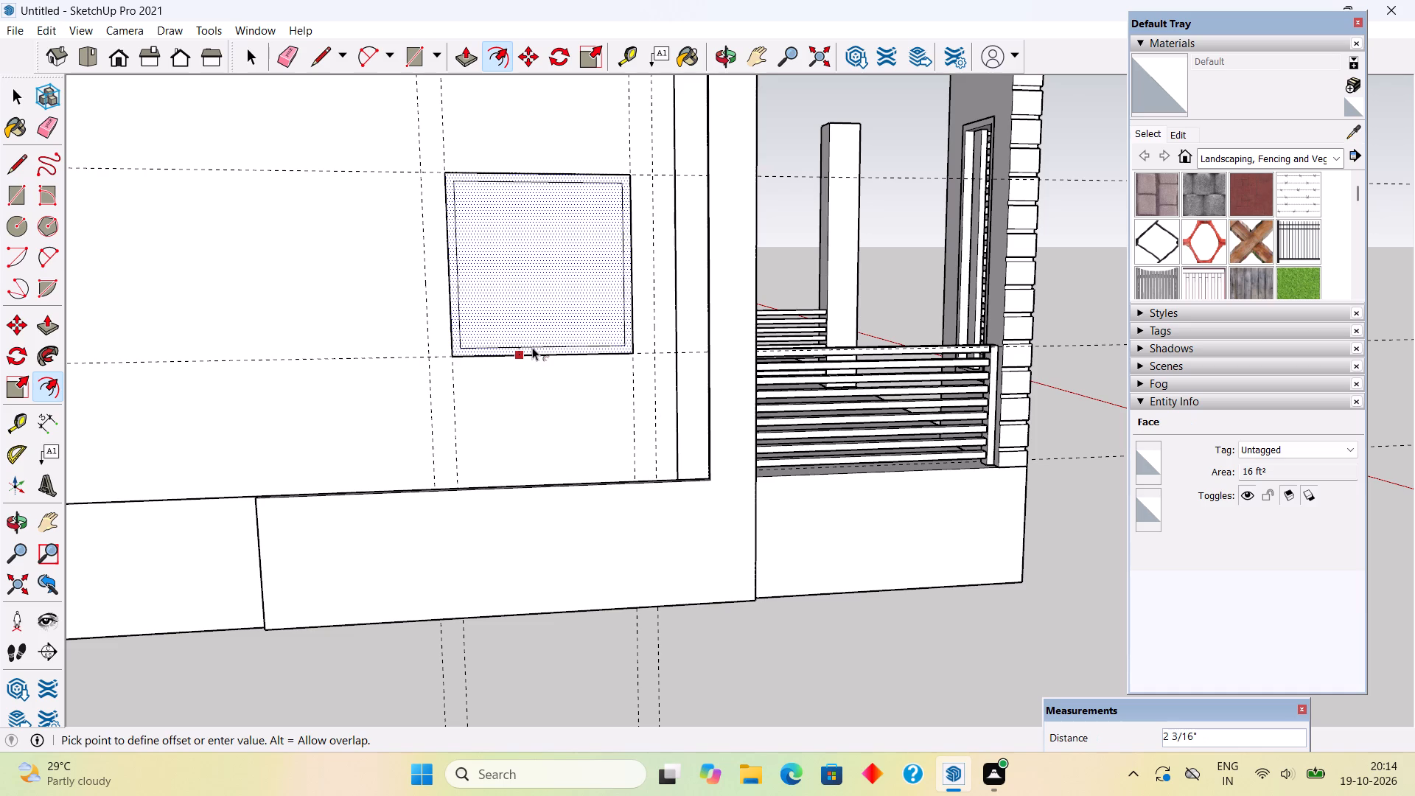
{"action": "type", "text": "3\""}
{"action": "key", "text": "Return"}
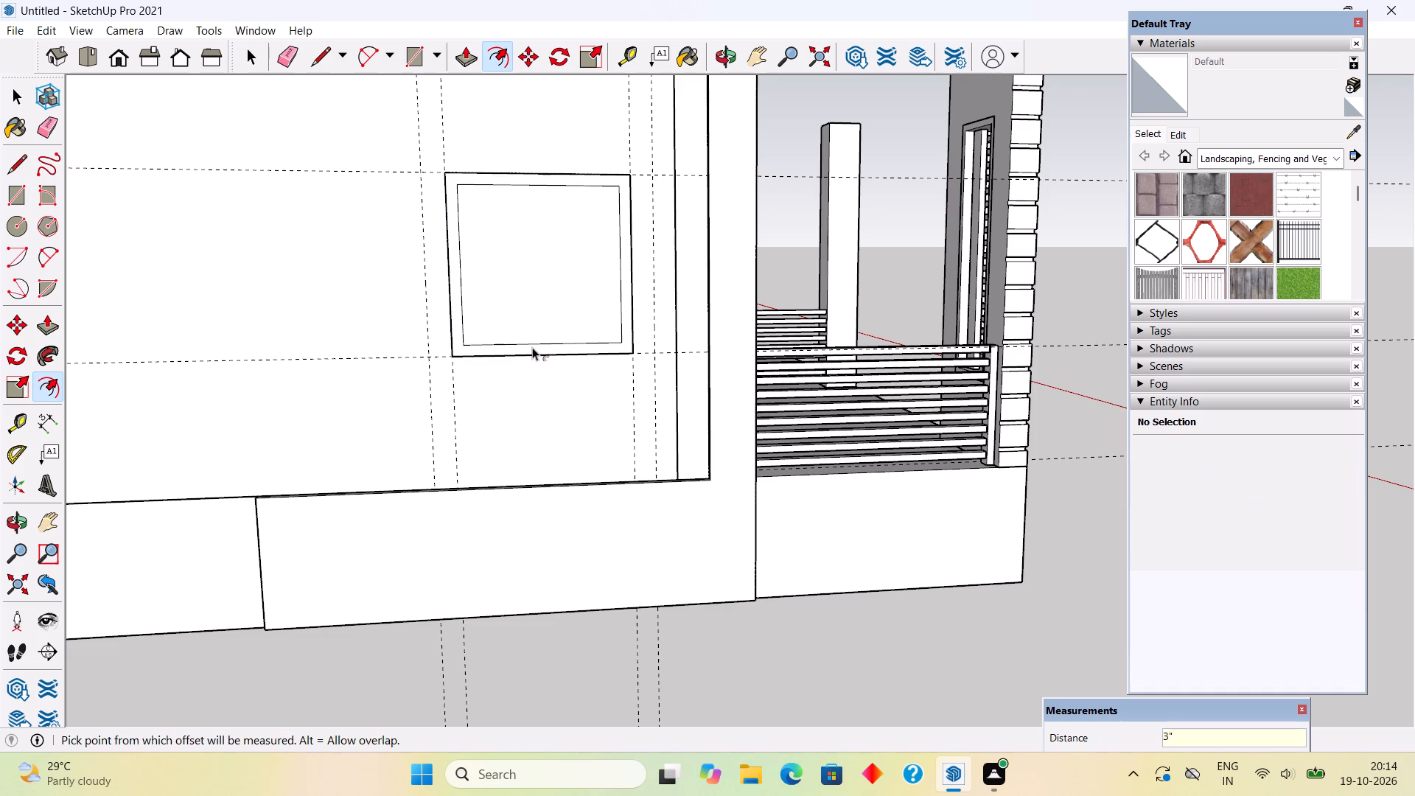
Place a vertical guide through the middle of the inner square, 1' 9" from its edge, and parallel guides 1.5" to either side.
{"action": "key", "text": "t"}
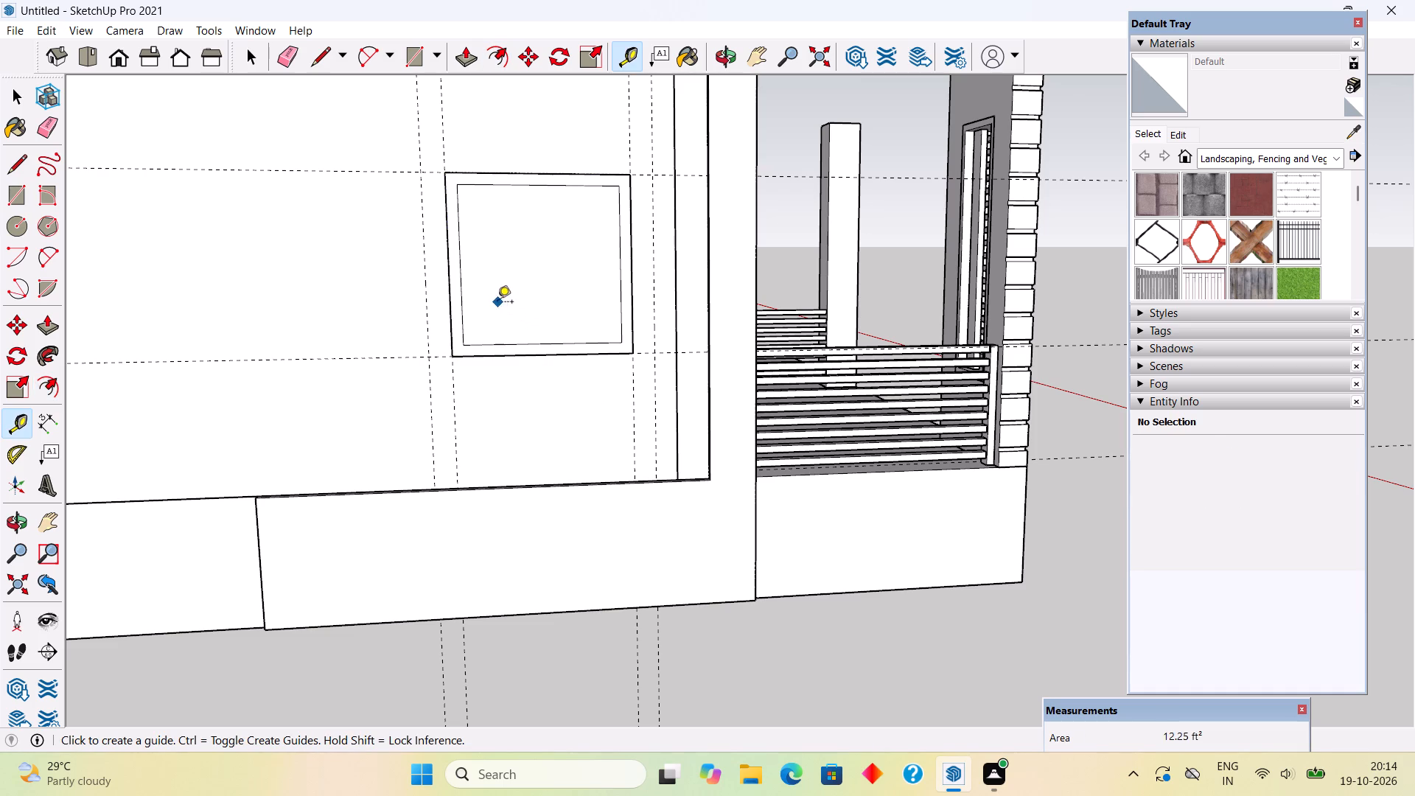
{"action": "left_click", "coordinate": [461, 277]}
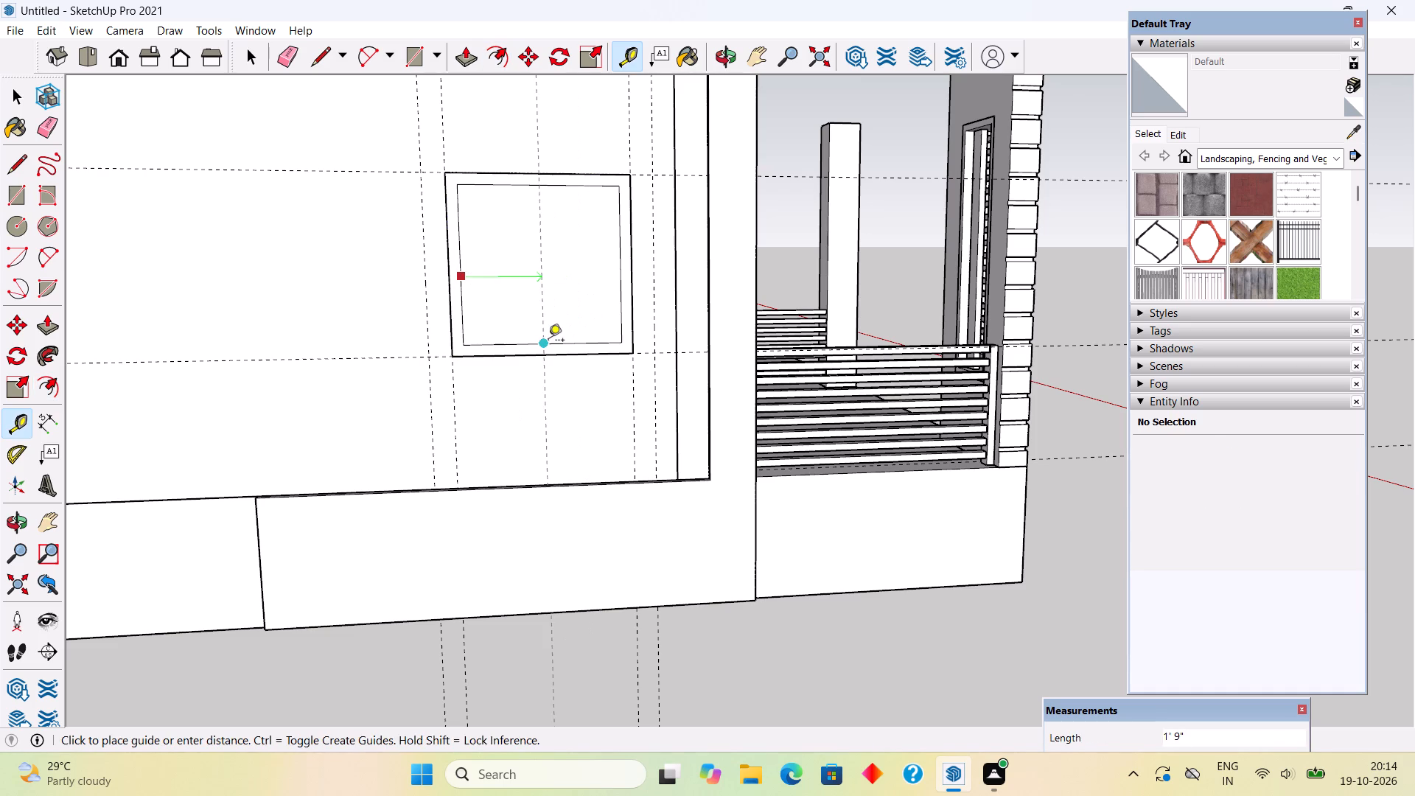
{"action": "left_click", "coordinate": [548, 341]}
{"action": "left_click", "coordinate": [544, 308]}
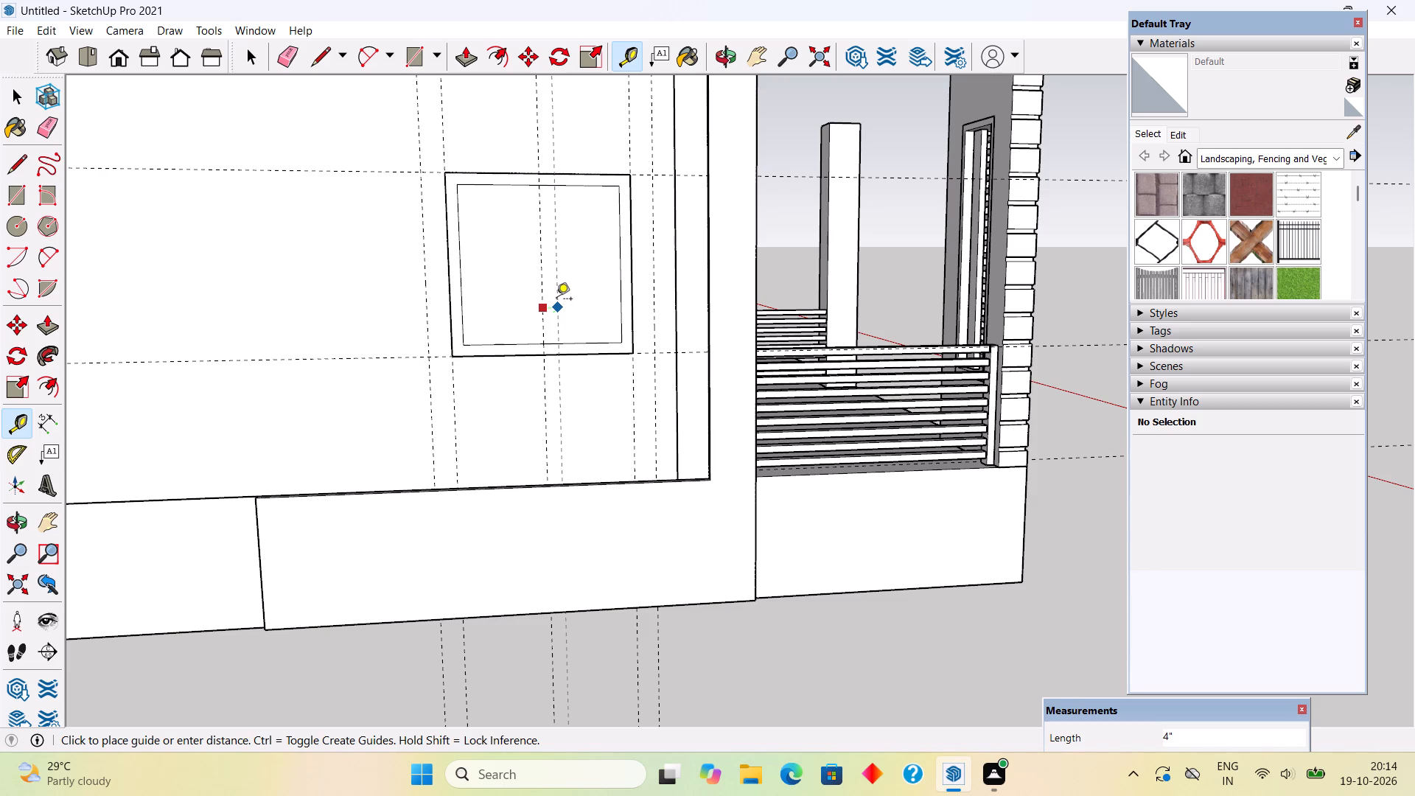
{"action": "type", "text": "1.5\""}
{"action": "key", "text": "Return"}
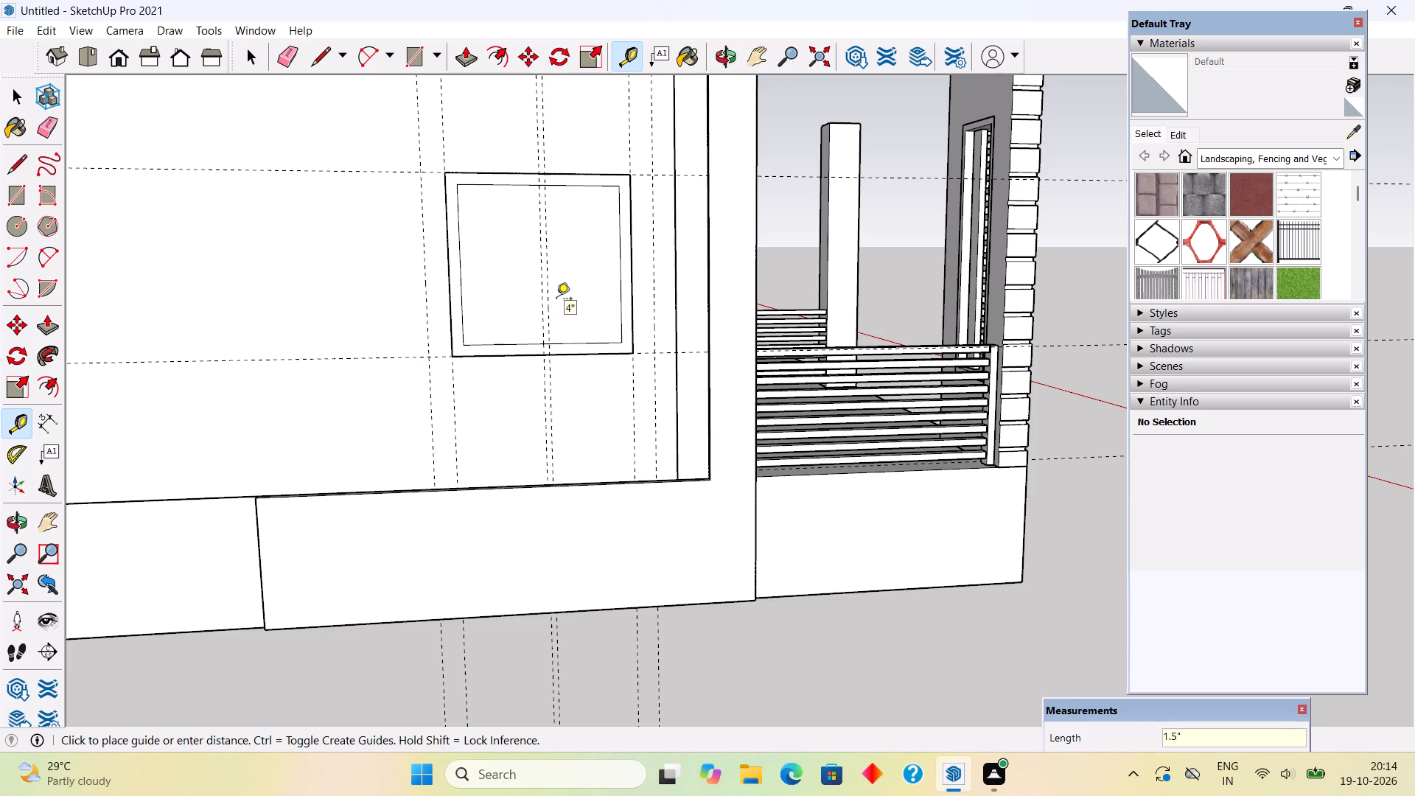
{"action": "scroll", "coordinate": [556, 300], "scroll_direction": "up", "scroll_amount": 1}
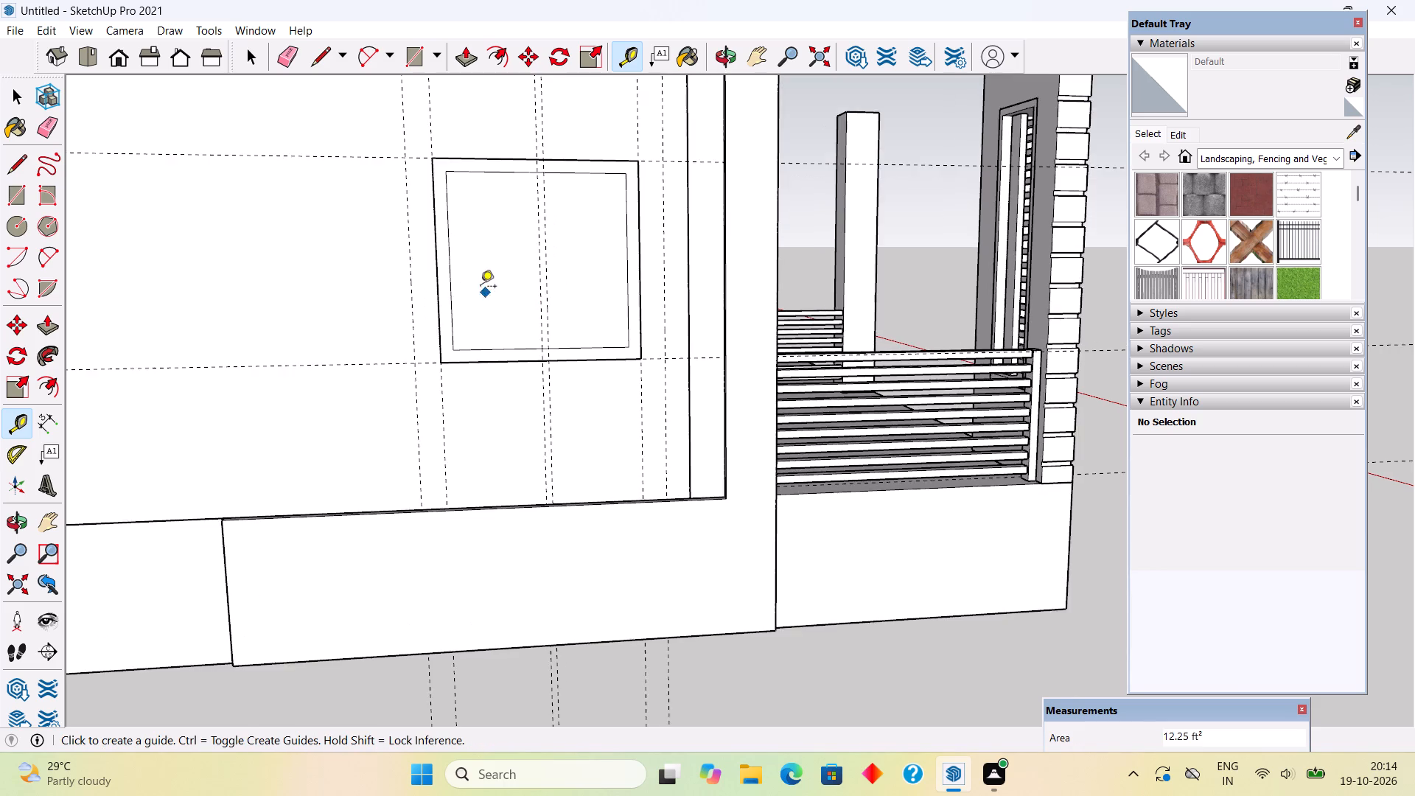
{"action": "scroll", "coordinate": [479, 283], "scroll_direction": "up", "scroll_amount": 5}
{"action": "left_click", "coordinate": [579, 261]}
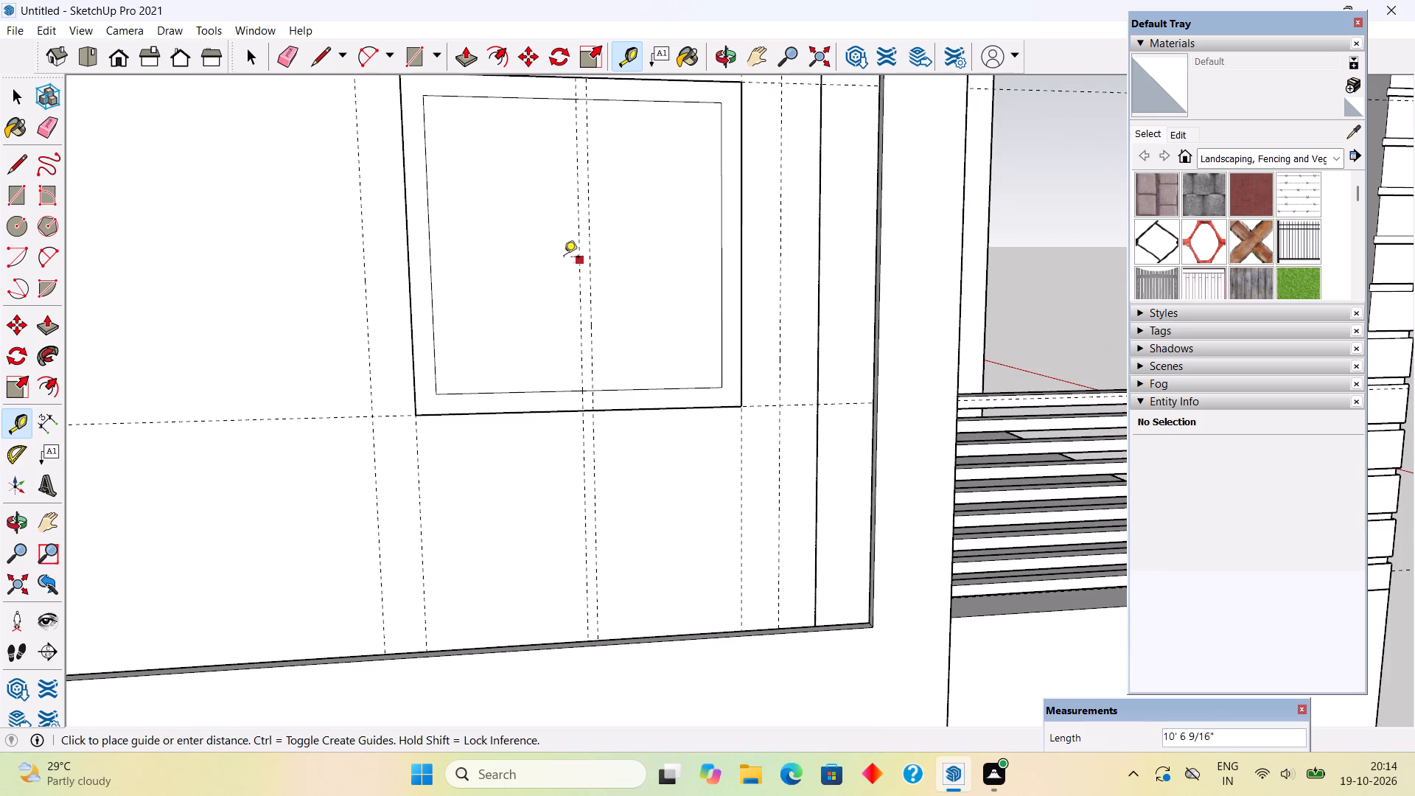
{"action": "type", "text": "1.5\""}
{"action": "key", "text": "Return"}
Draw two 3' 6" vertical lines across the inner square along the outer pair of mullion guides.
{"action": "key", "text": "l"}
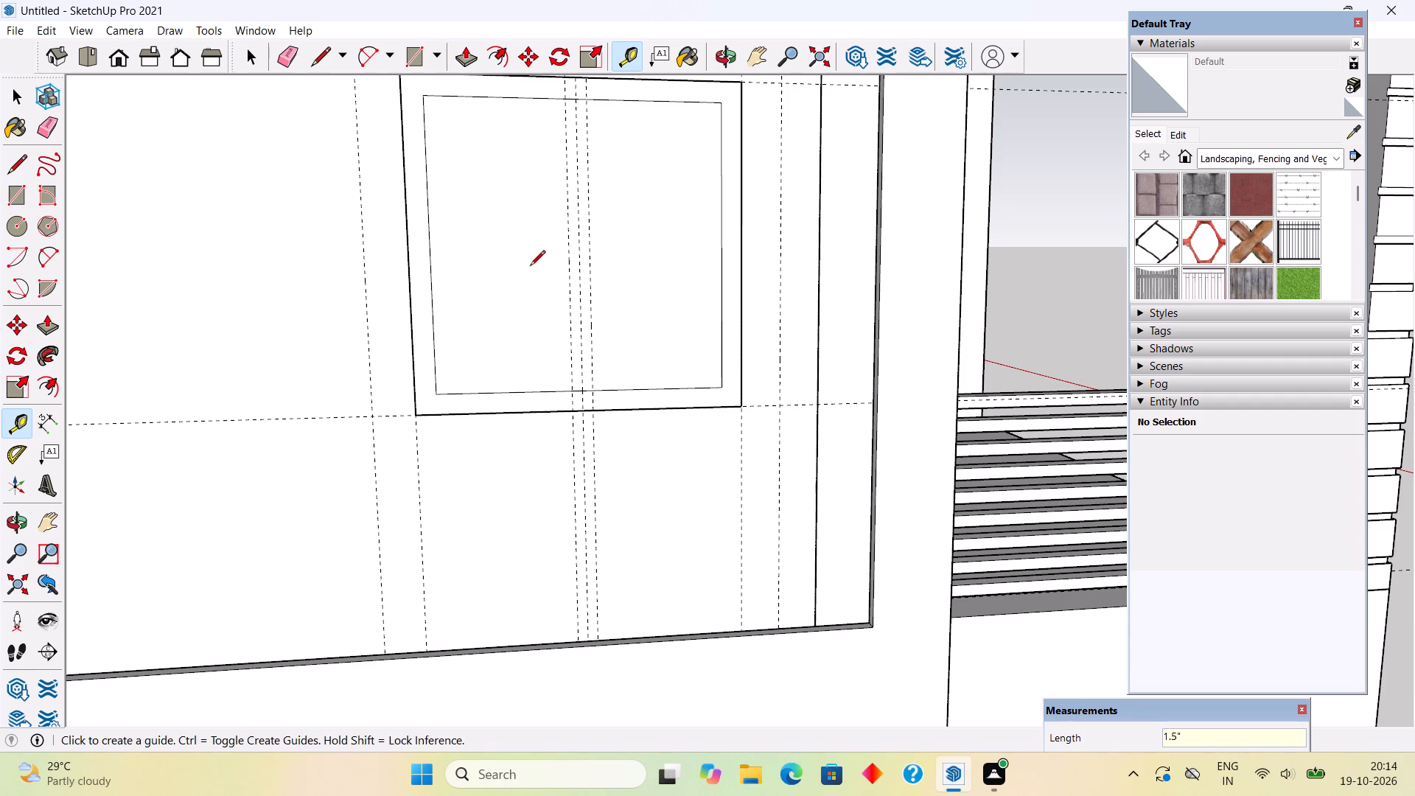
{"action": "left_click", "coordinate": [589, 97]}
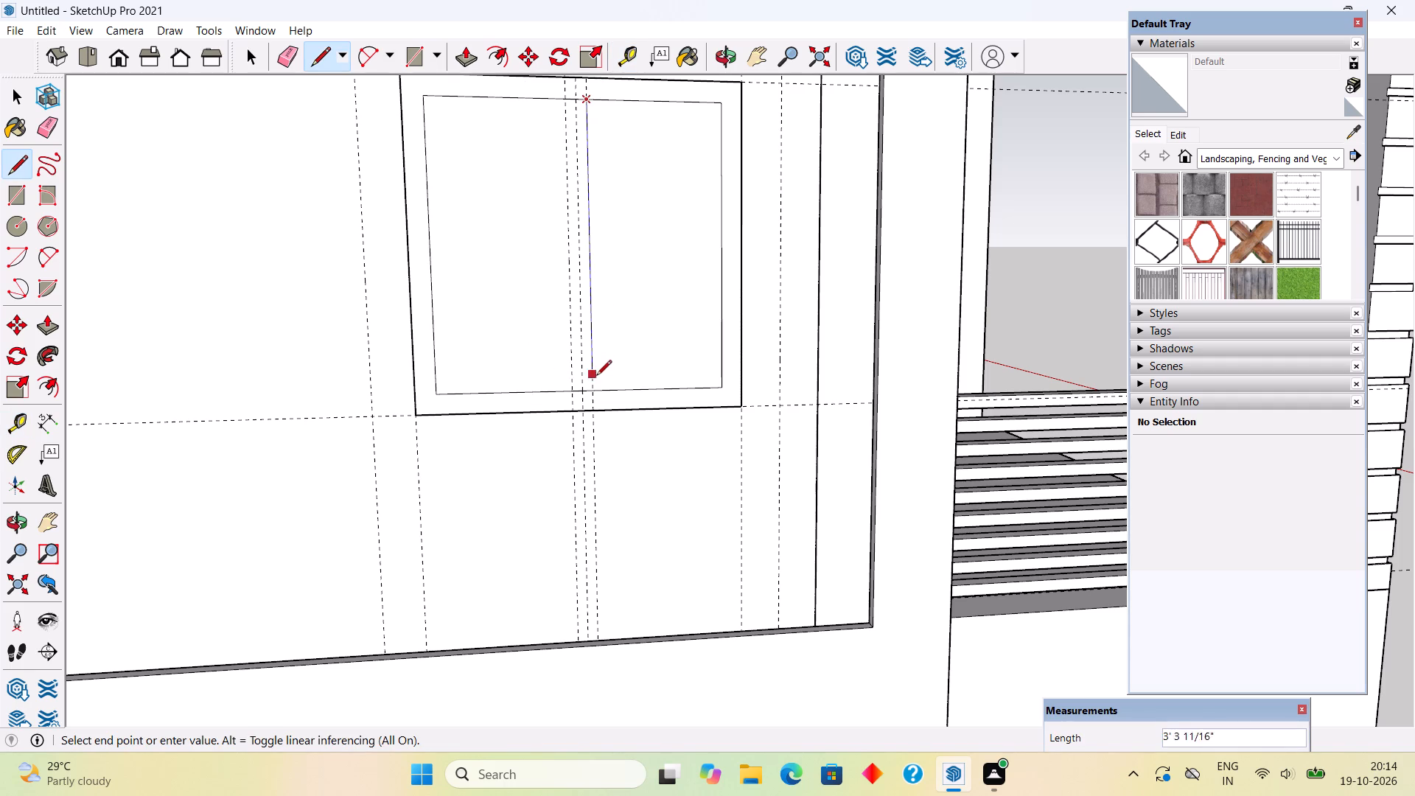
{"action": "left_click", "coordinate": [596, 391]}
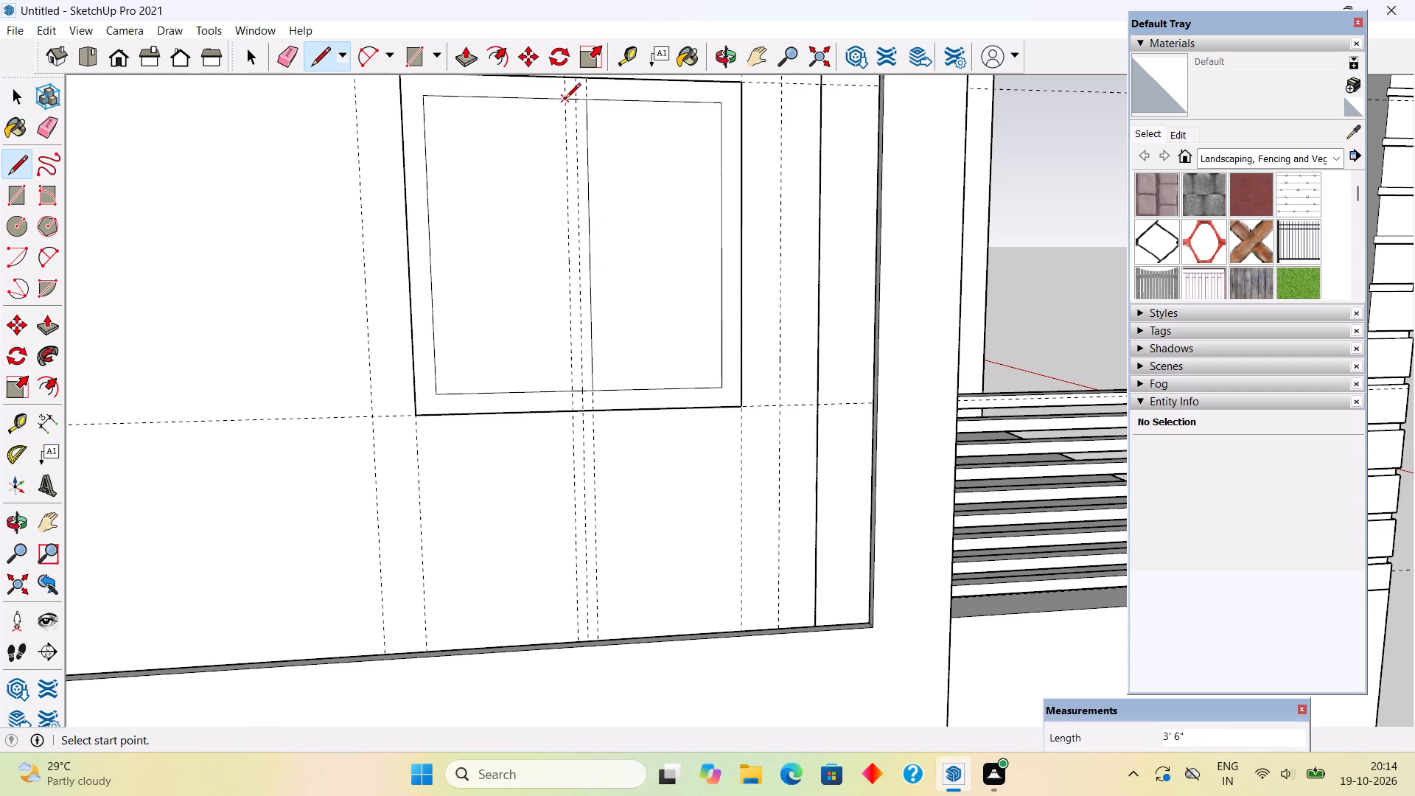
{"action": "left_click", "coordinate": [565, 99]}
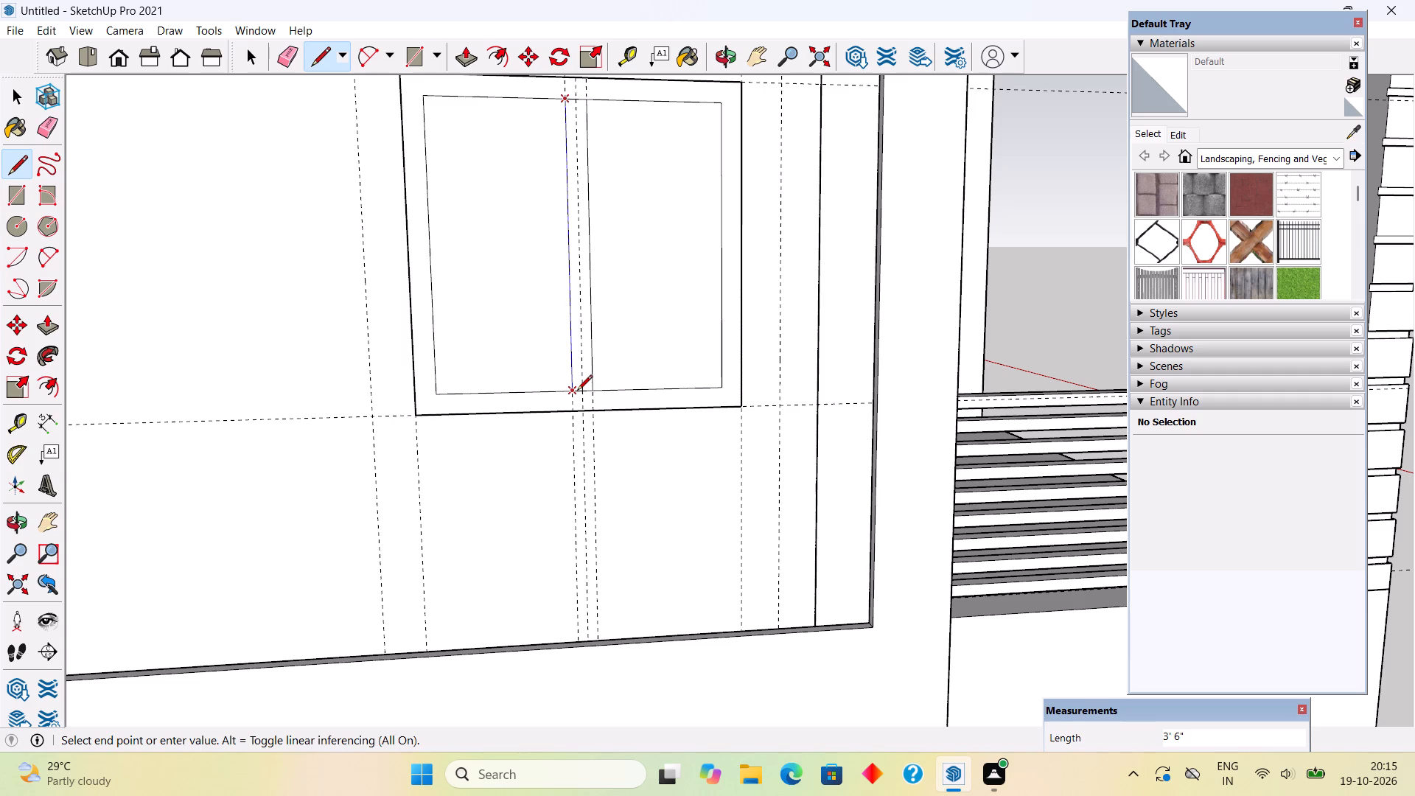
{"action": "left_click", "coordinate": [577, 391]}
{"action": "key", "text": "space"}
Erase the short bottom and top edge segments between the mullion lines so the mullion joins the frame face.
{"action": "type", "text": "e"}
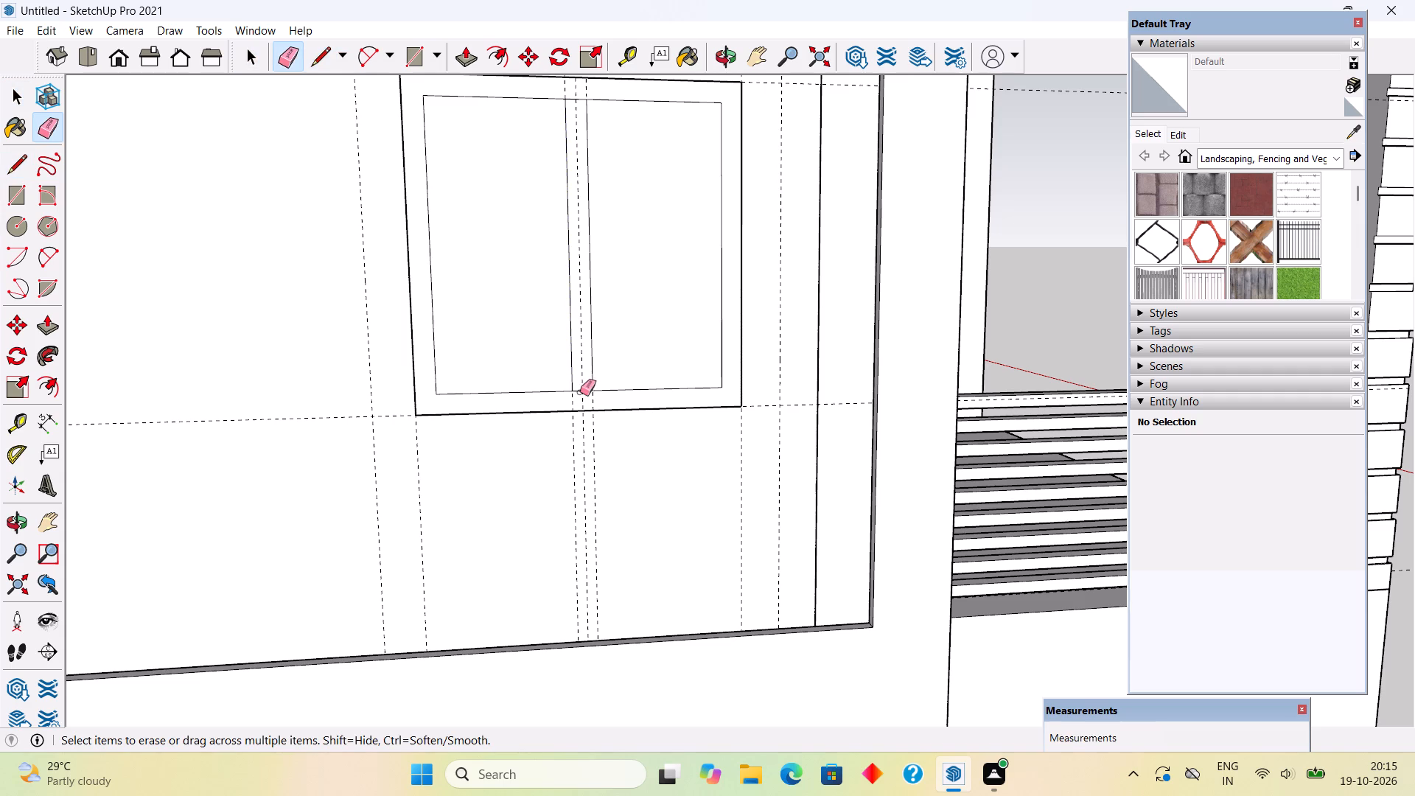
{"action": "scroll", "coordinate": [584, 383], "scroll_direction": "up", "scroll_amount": 3}
{"action": "left_click", "coordinate": [583, 394]}
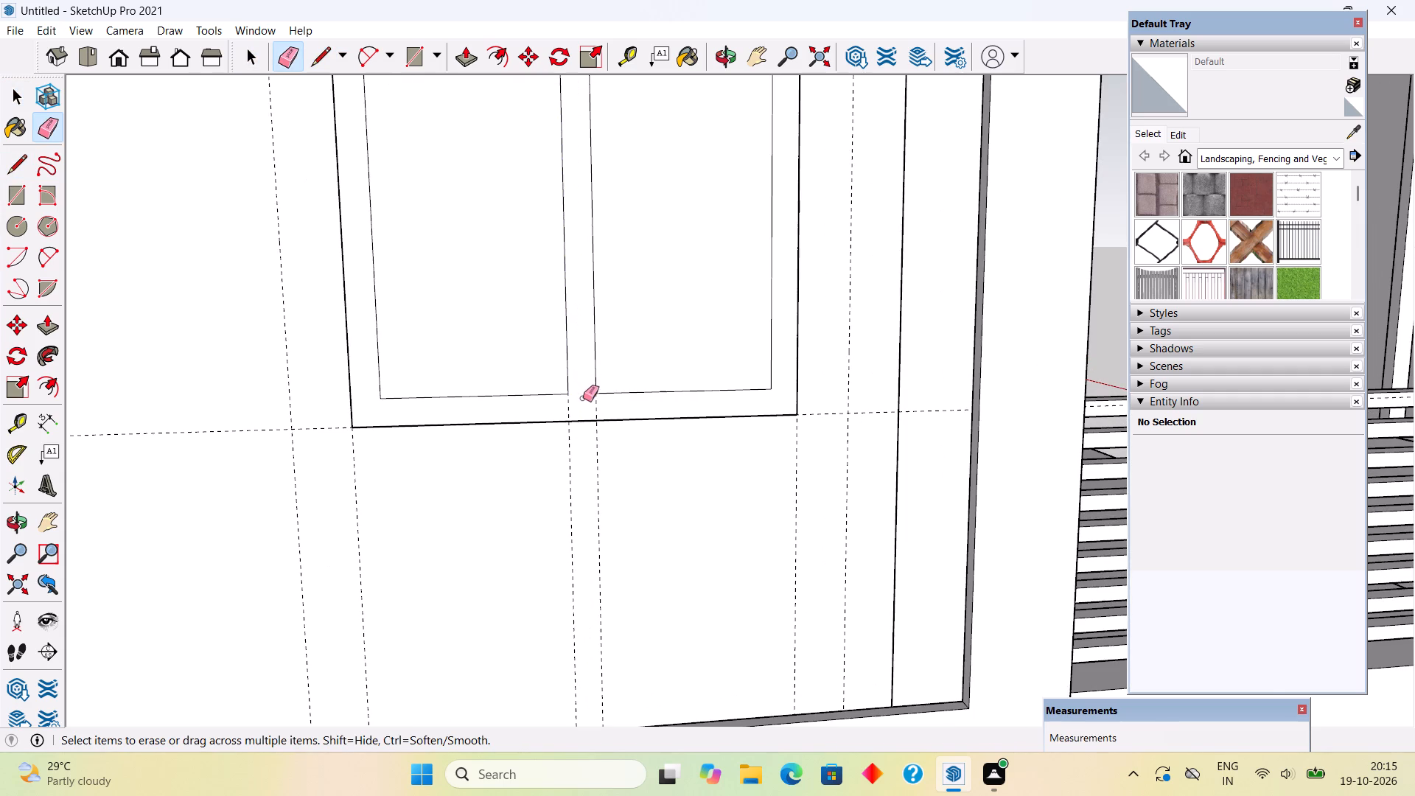
{"action": "scroll", "coordinate": [583, 401], "scroll_direction": "down", "scroll_amount": 5}
{"action": "scroll", "coordinate": [578, 144], "scroll_direction": "up", "scroll_amount": 1}
{"action": "left_click", "coordinate": [579, 153]}
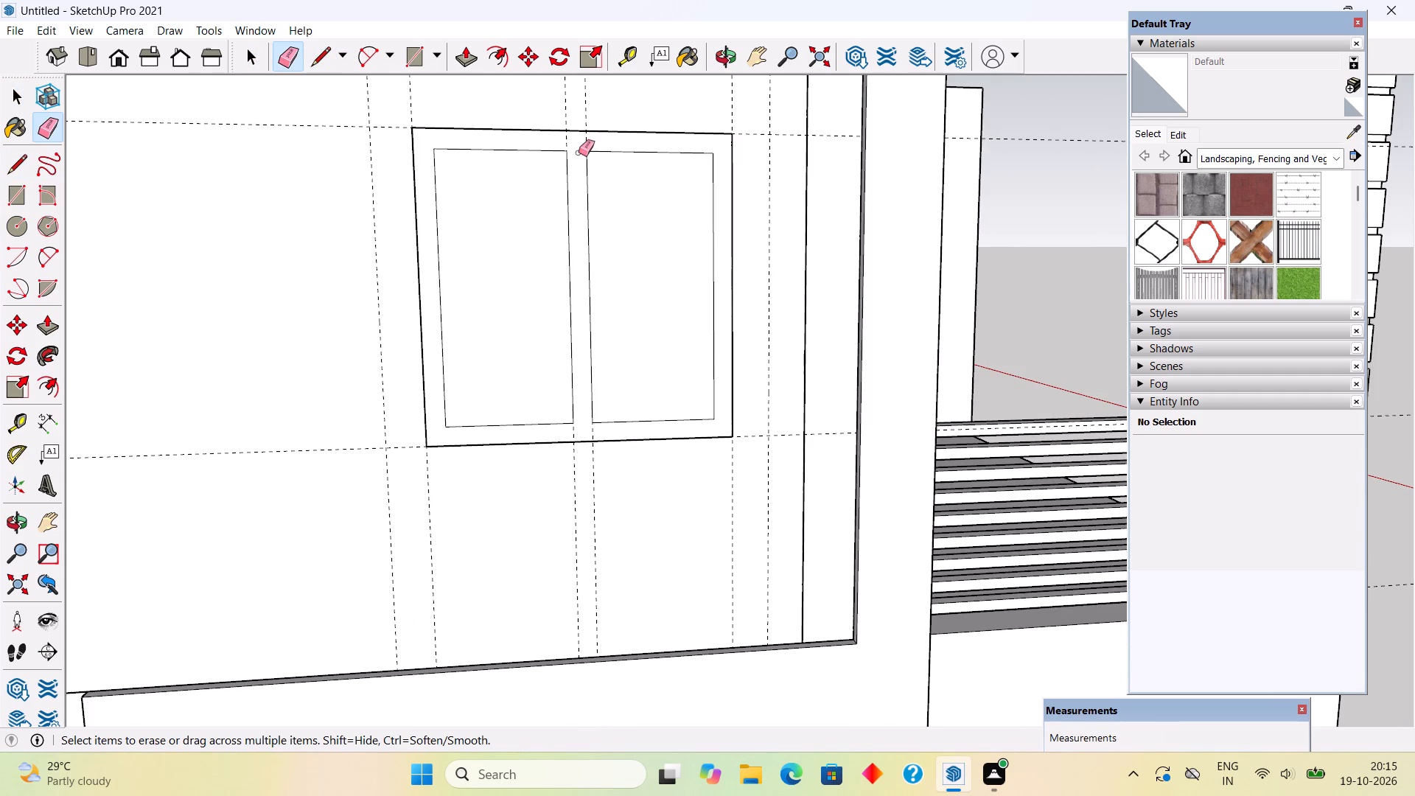
Delete the two pane faces on either side of the mullion.
{"action": "key", "text": "space"}
{"action": "left_click", "coordinate": [552, 222]}
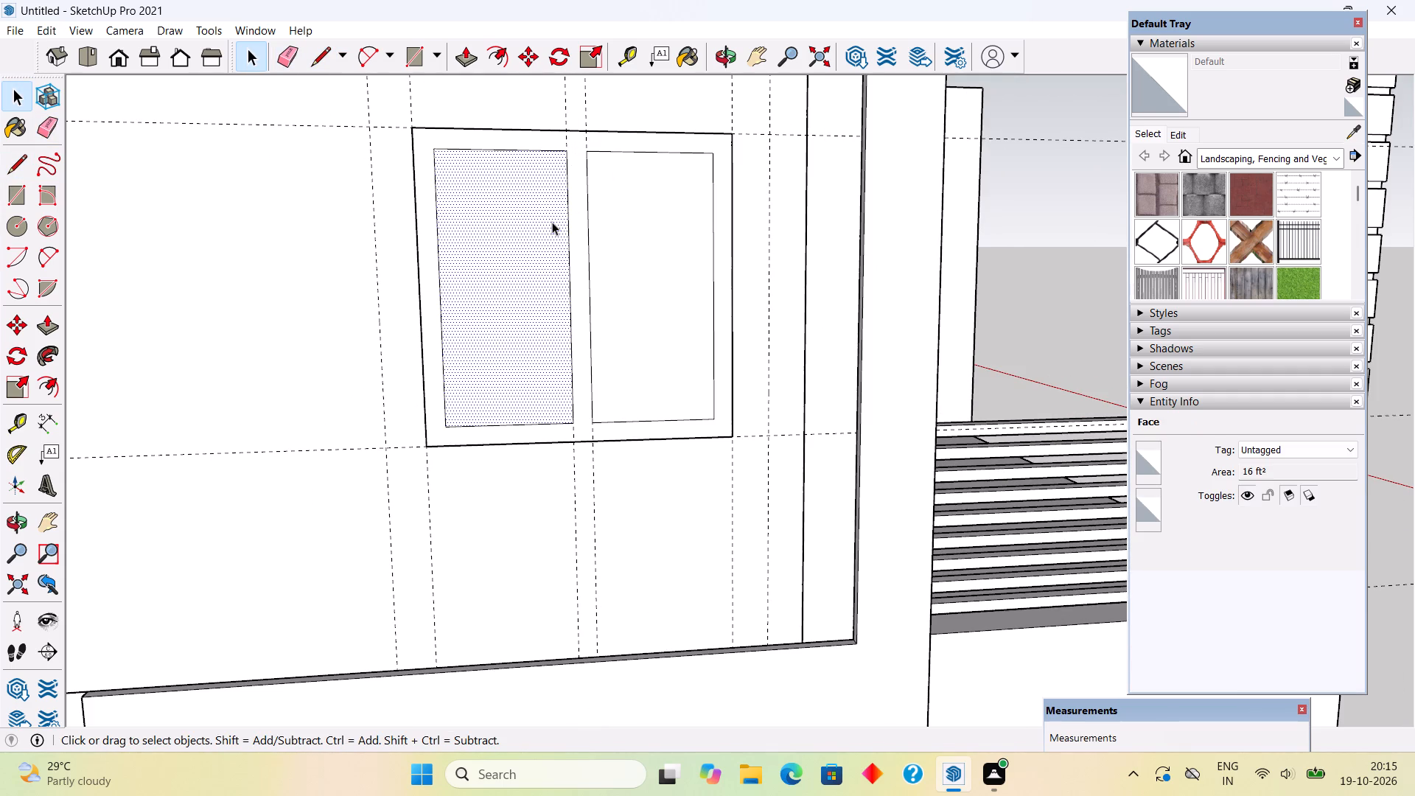
{"action": "key", "text": "Delete"}
{"action": "left_click", "coordinate": [611, 235]}
{"action": "key", "text": "Delete"}
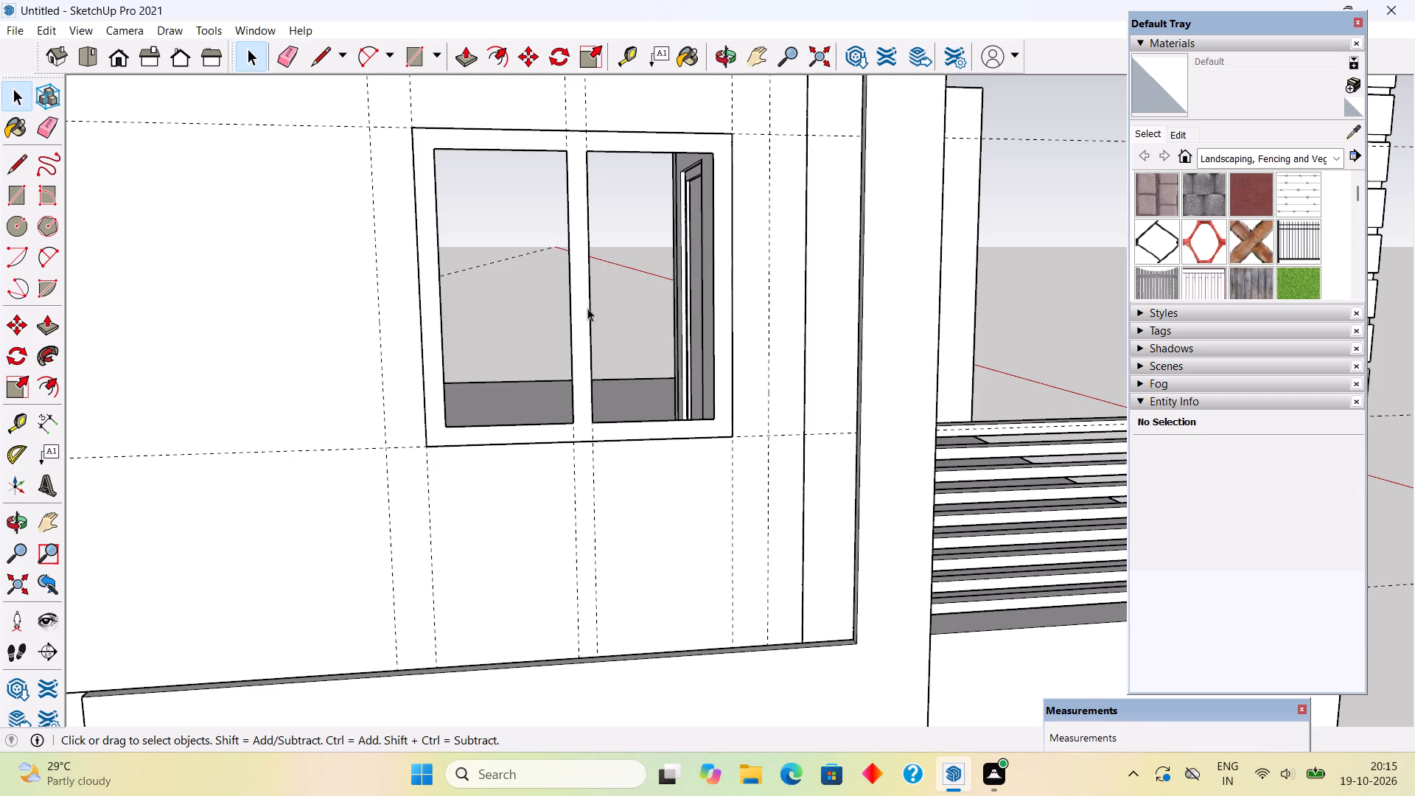
Extrude the window frame and mullion face by 3".
{"action": "key", "text": "p"}
{"action": "left_click", "coordinate": [580, 311]}
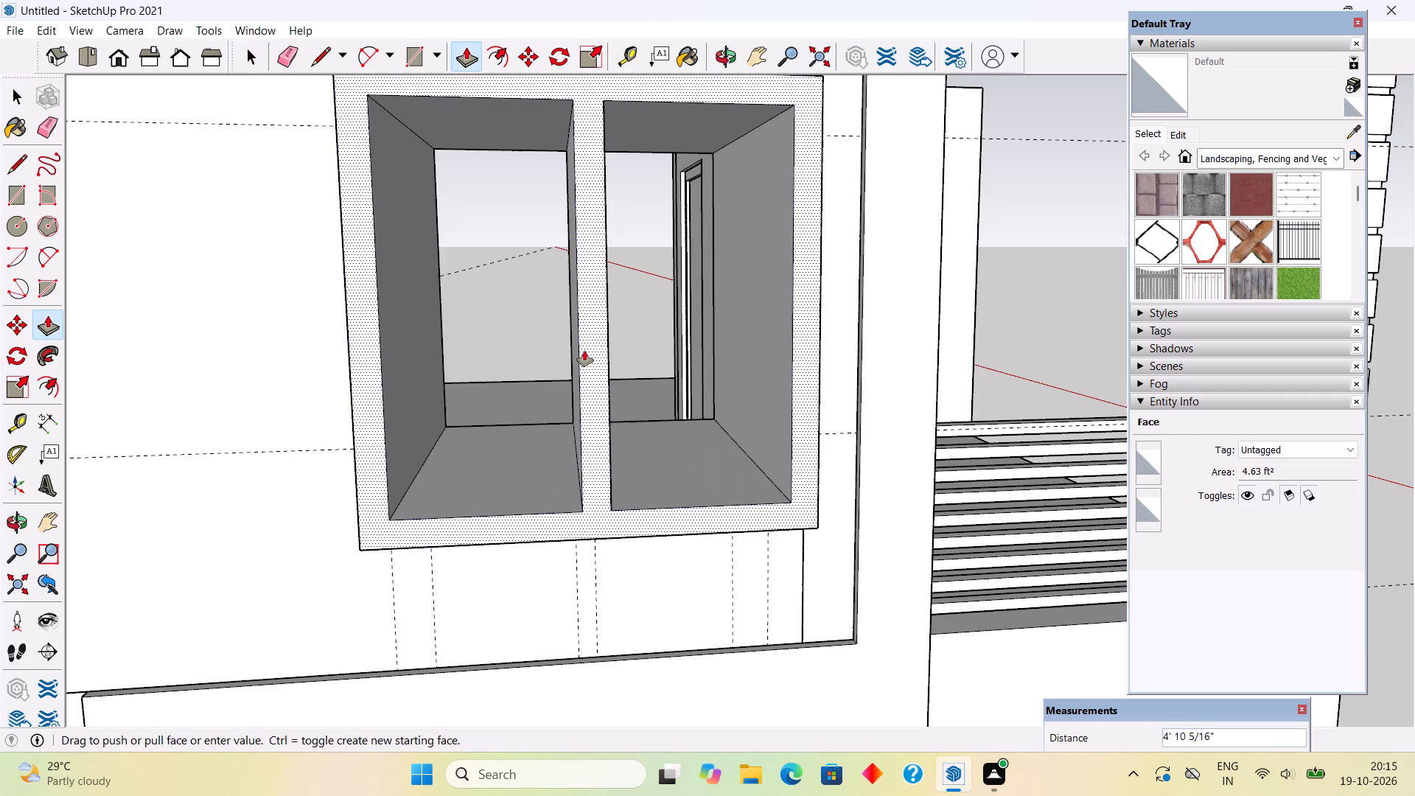
{"action": "type", "text": "3\""}
{"action": "key", "text": "Return"}
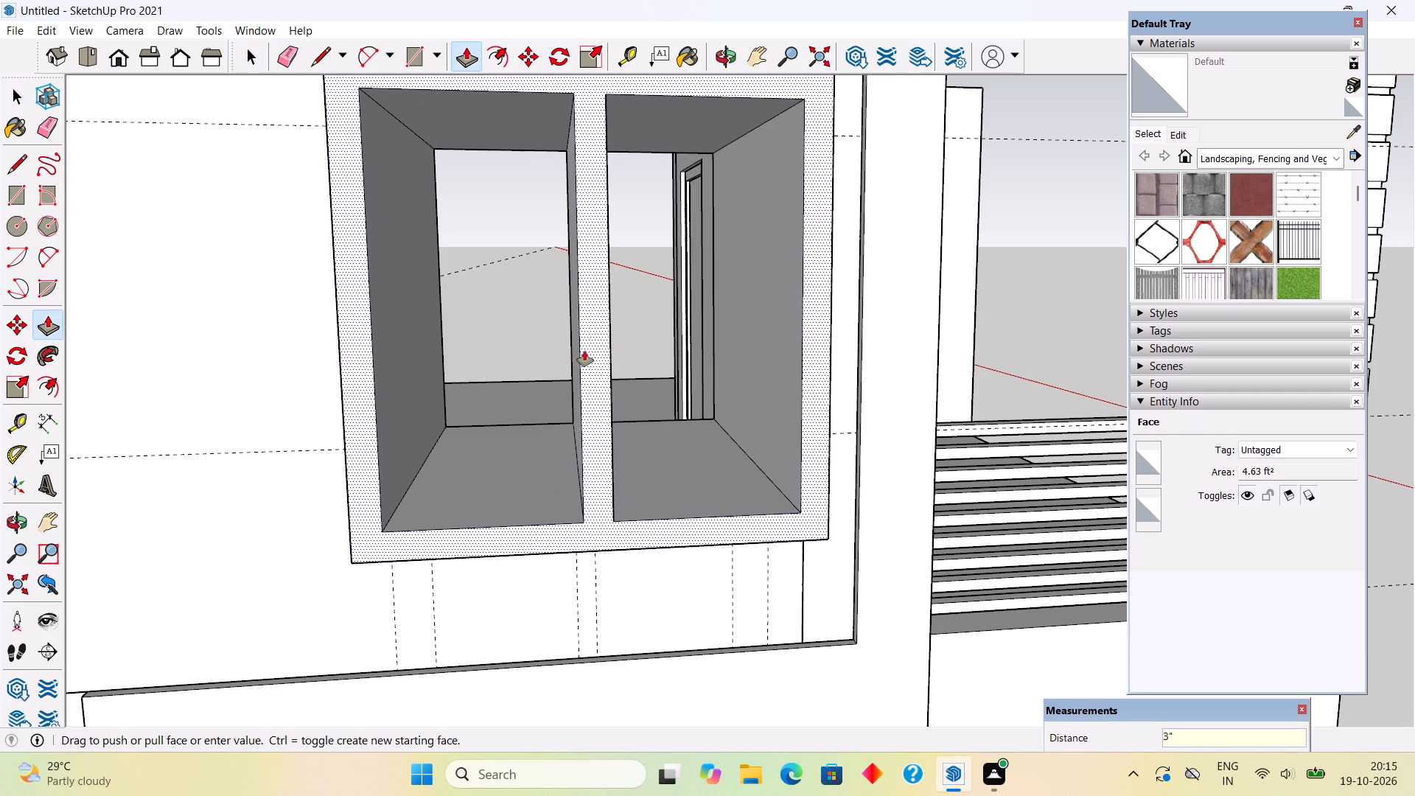
Group all of the extruded two-pane window frame geometry.
{"action": "key", "text": "space"}
{"action": "triple_click", "coordinate": [581, 291]}
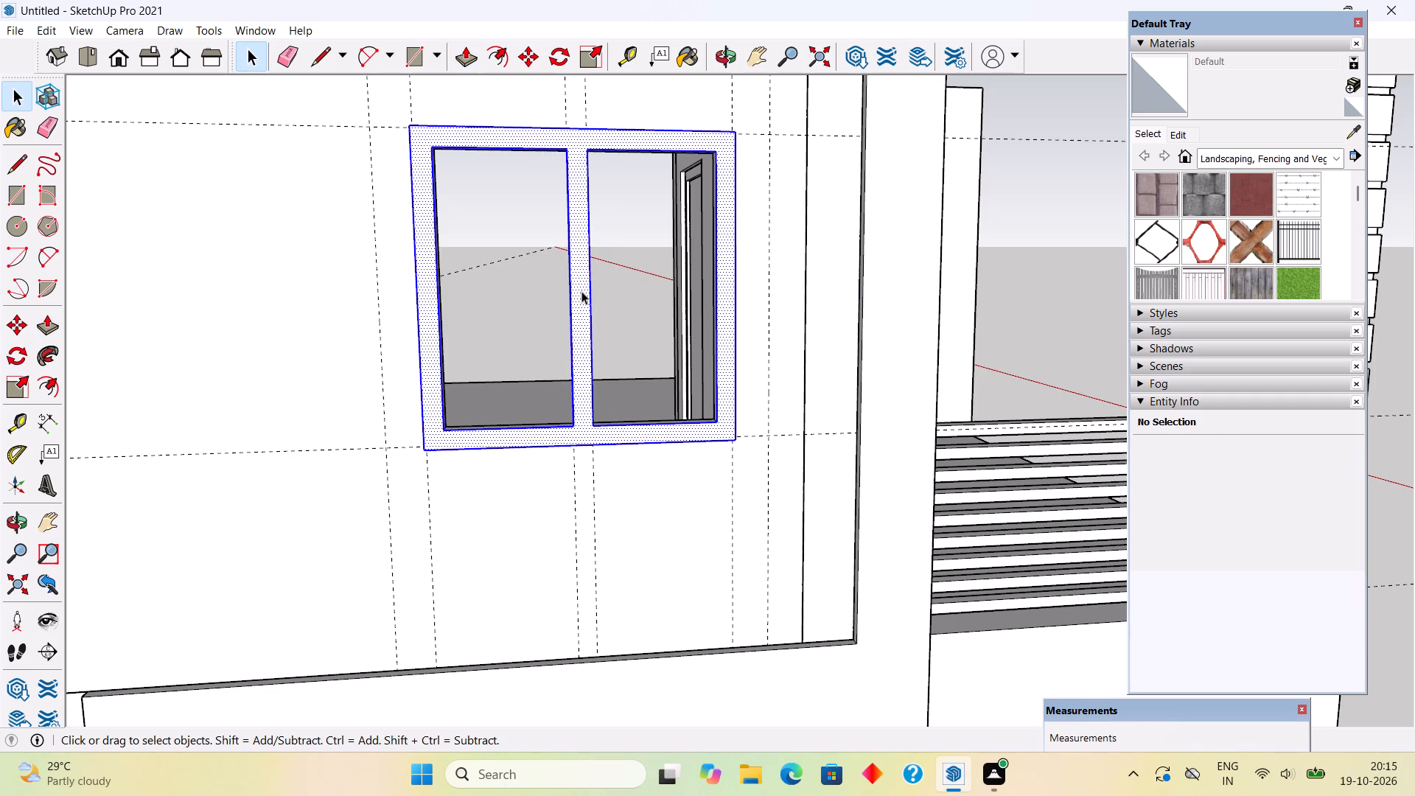
{"action": "right_click", "coordinate": [581, 291]}
{"action": "left_click", "coordinate": [631, 453]}
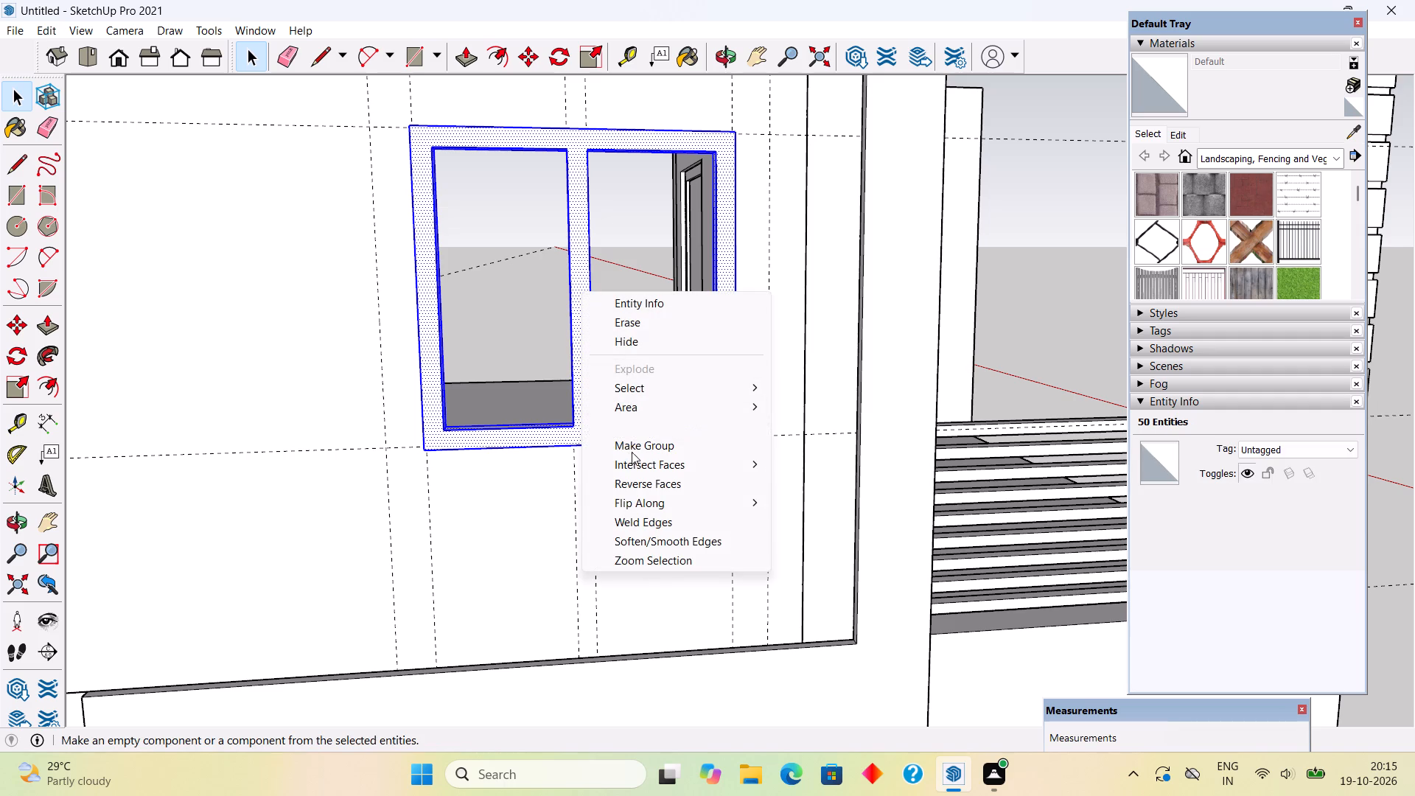
{"action": "left_click", "coordinate": [617, 249]}
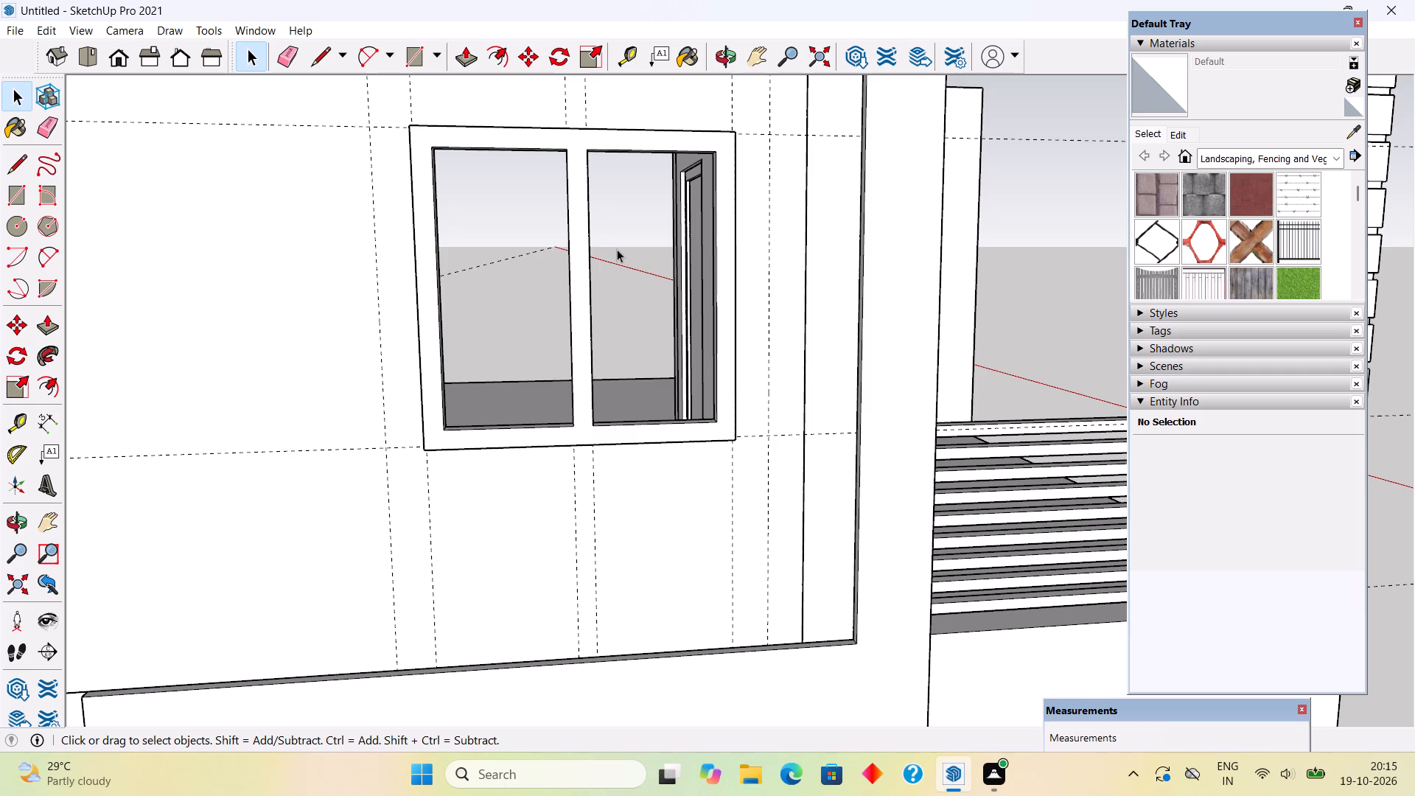
Examine how the window frame sits in the side wall opening from inside and outside the house.
{"action": "middle_click_drag", "start_coordinate": [604, 250], "coordinate": [671, 360]}
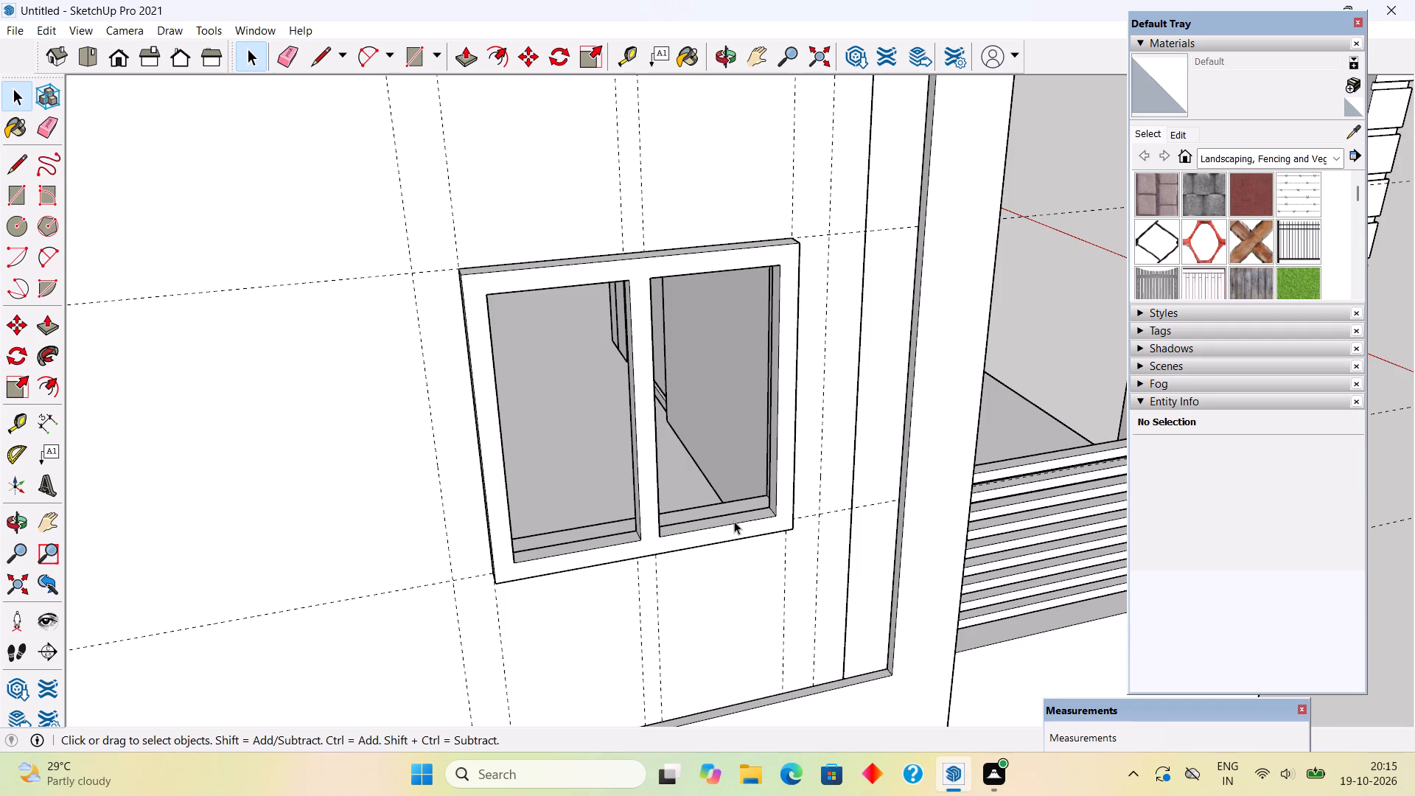
{"action": "middle_click_drag", "start_coordinate": [699, 388], "coordinate": [1047, 436]}
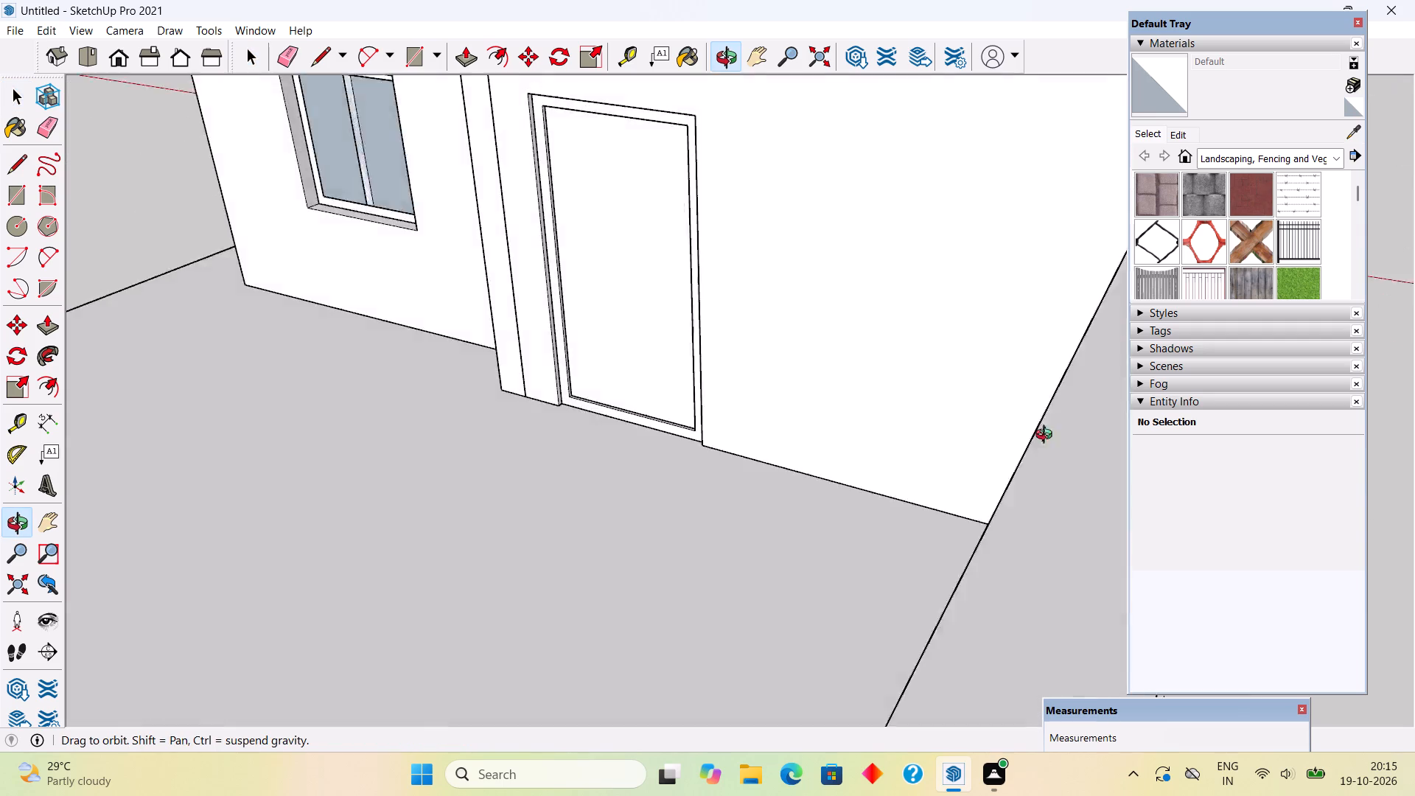
{"action": "middle_click_drag", "start_coordinate": [1047, 436], "coordinate": [1121, 449]}
{"action": "scroll", "coordinate": [1121, 449], "scroll_direction": "down", "scroll_amount": 4}
{"action": "scroll", "coordinate": [669, 341], "scroll_direction": "down", "scroll_amount": 6}
{"action": "middle_click_drag", "start_coordinate": [851, 577], "coordinate": [1143, 603]}
{"action": "scroll", "coordinate": [1066, 371], "scroll_direction": "up", "scroll_amount": 4}
{"action": "middle_click_drag", "start_coordinate": [813, 432], "coordinate": [904, 306]}
{"action": "scroll", "coordinate": [1005, 321], "scroll_direction": "up", "scroll_amount": 1}
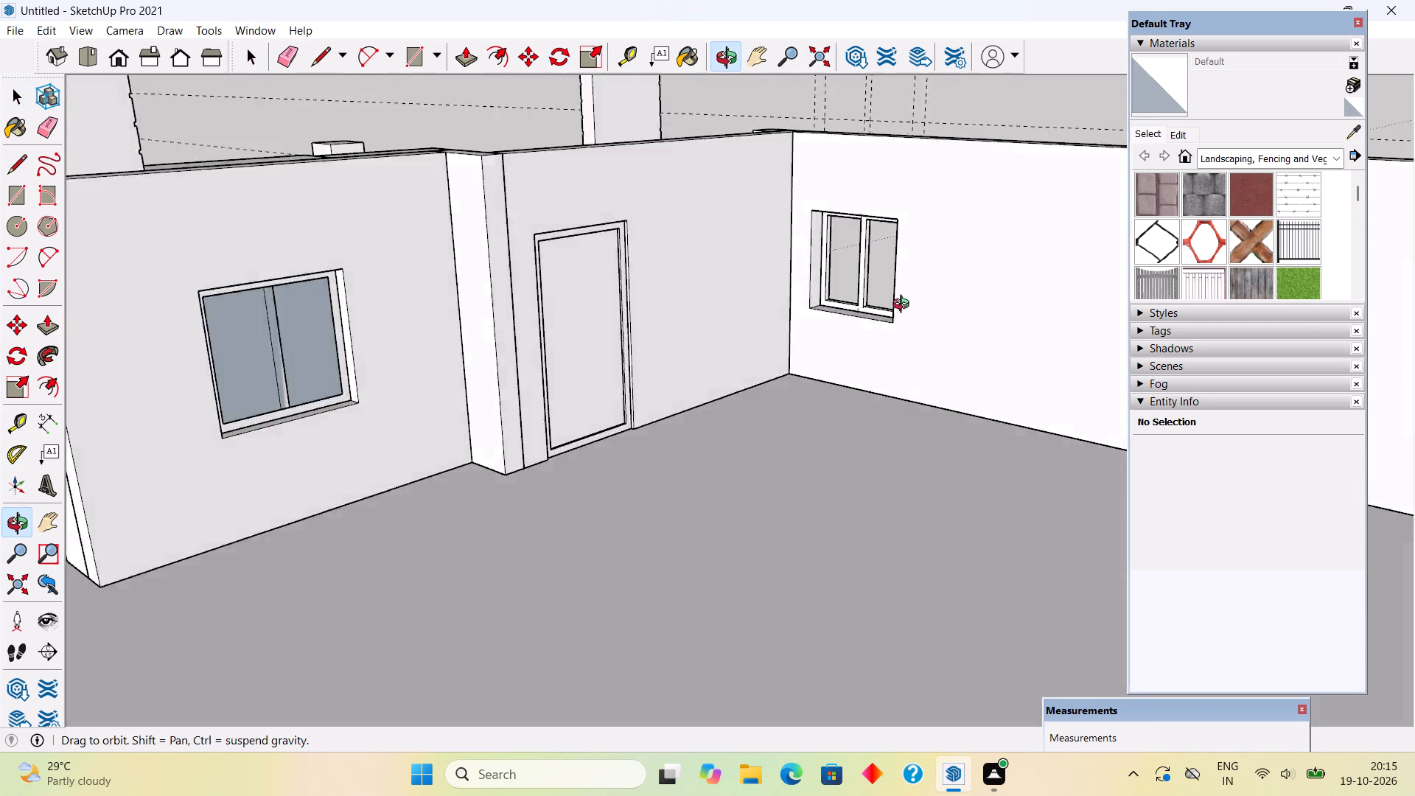
{"action": "middle_click_drag", "start_coordinate": [904, 306], "coordinate": [272, 292]}
{"action": "scroll", "coordinate": [914, 419], "scroll_direction": "up", "scroll_amount": 5}
{"action": "scroll", "coordinate": [811, 381], "scroll_direction": "down", "scroll_amount": 4}
{"action": "middle_click_drag", "start_coordinate": [752, 413], "coordinate": [547, 422]}
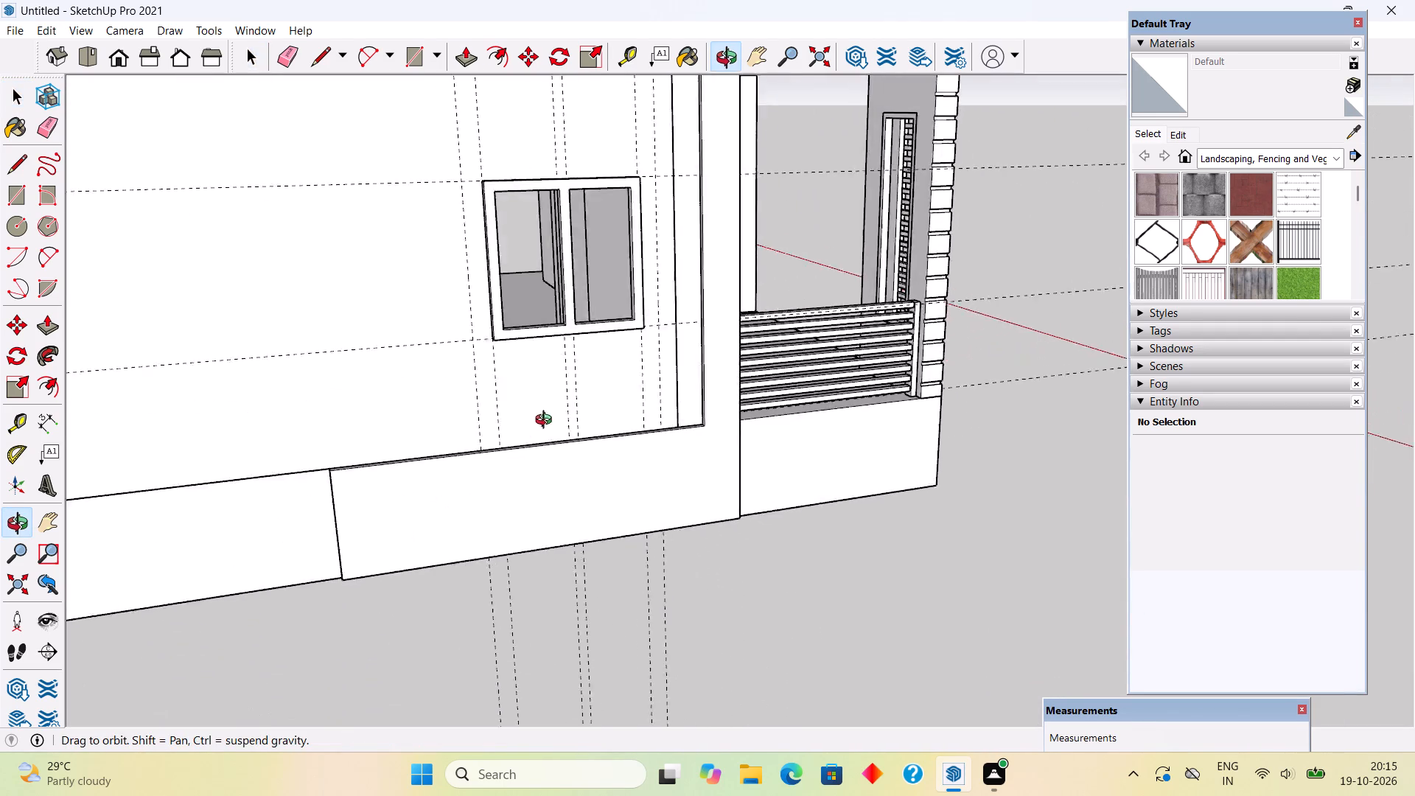
{"action": "middle_click_drag", "start_coordinate": [547, 422], "coordinate": [462, 422]}
Move the window frame group 3" into the wall opening, from its outer bottom corner to the wall face.
{"action": "scroll", "coordinate": [520, 318], "scroll_direction": "up", "scroll_amount": 5}
{"action": "left_click", "coordinate": [539, 305]}
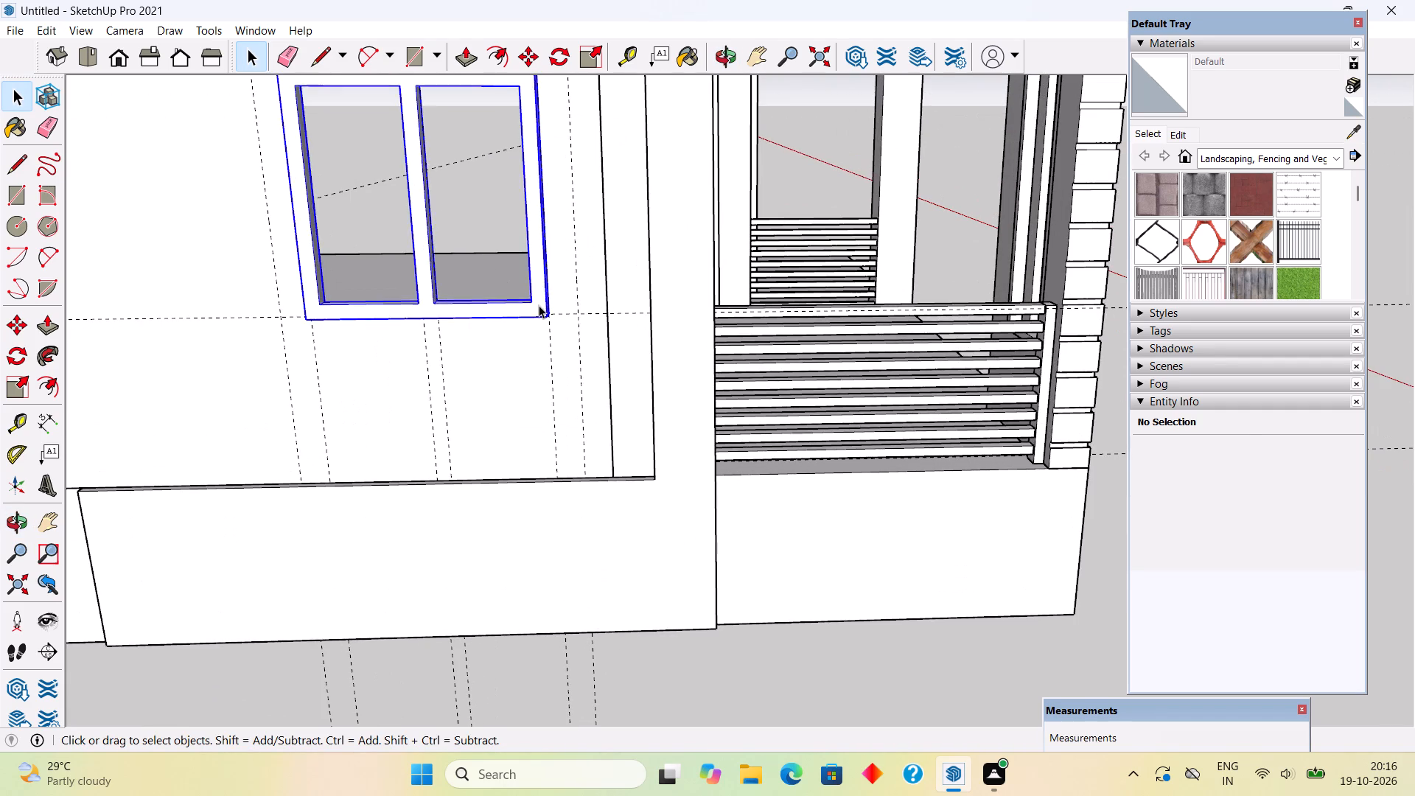
{"action": "middle_click_drag", "start_coordinate": [539, 304], "coordinate": [651, 379]}
{"action": "scroll", "coordinate": [663, 434], "scroll_direction": "up", "scroll_amount": 4}
{"action": "key", "text": "m"}
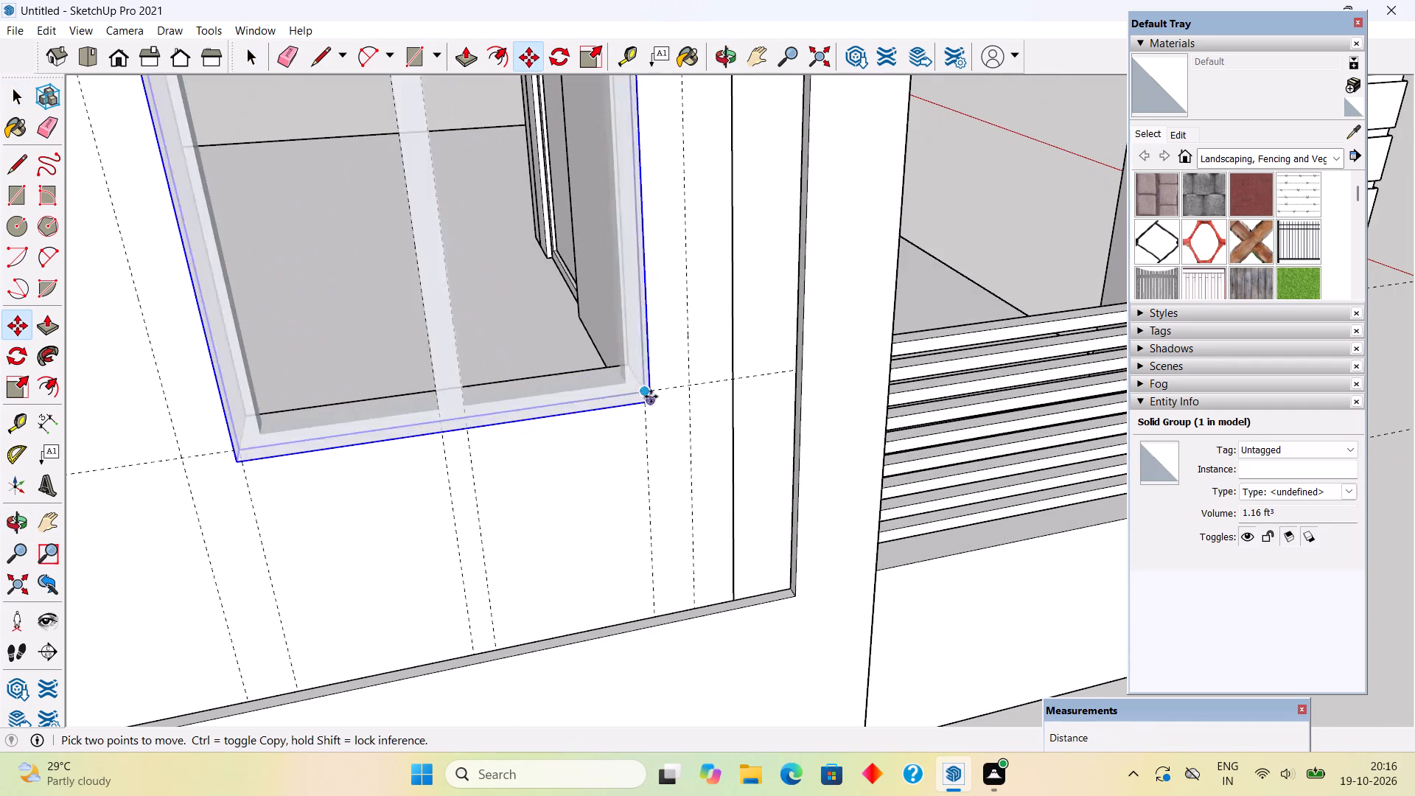
{"action": "left_click", "coordinate": [651, 397]}
{"action": "left_click", "coordinate": [645, 384]}
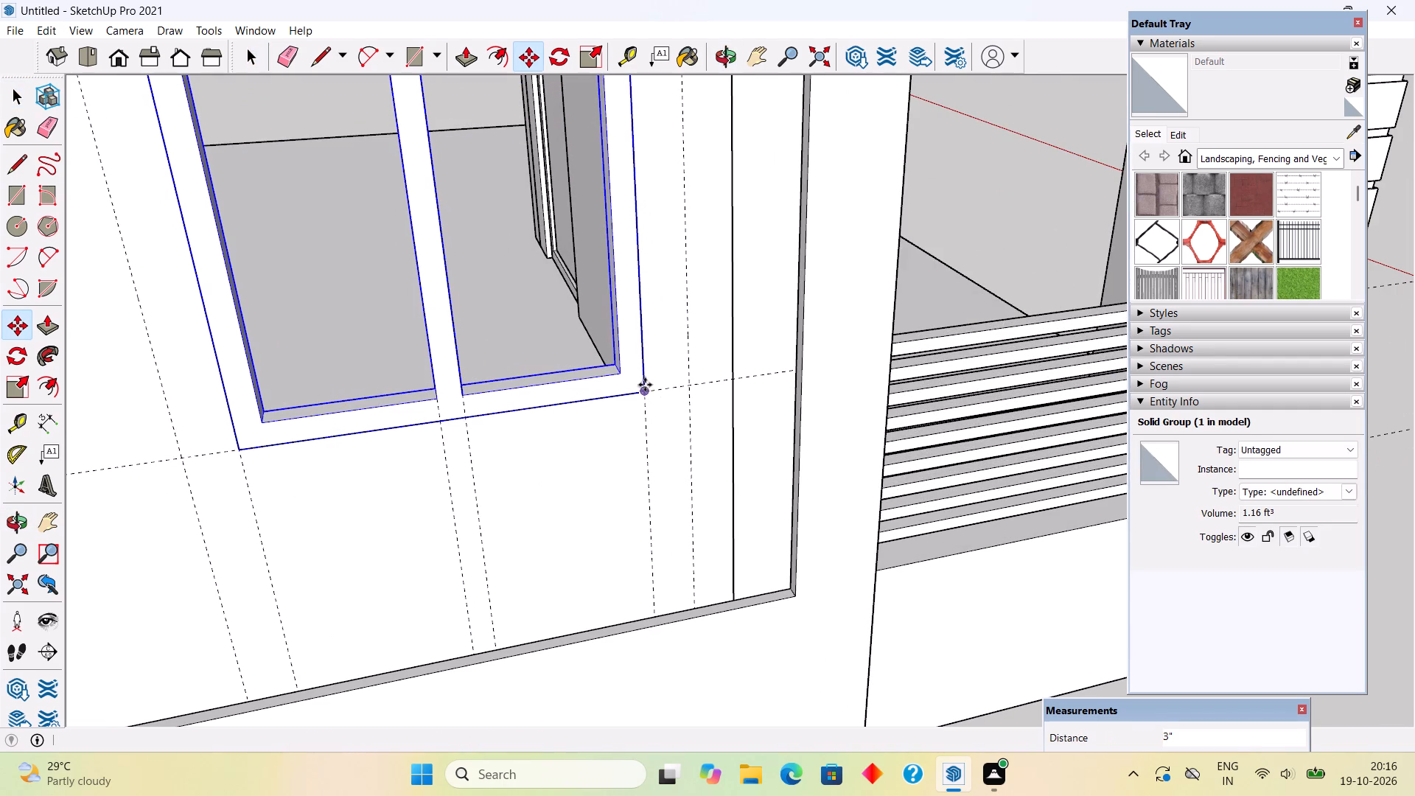
{"action": "key", "text": "space"}
{"action": "left_click", "coordinate": [484, 101]}
Place a vertical guide along the middle of the window frame's inner side jamb, offset from the jamb's outer edge.
{"action": "middle_click_drag", "start_coordinate": [579, 333], "coordinate": [483, 454]}
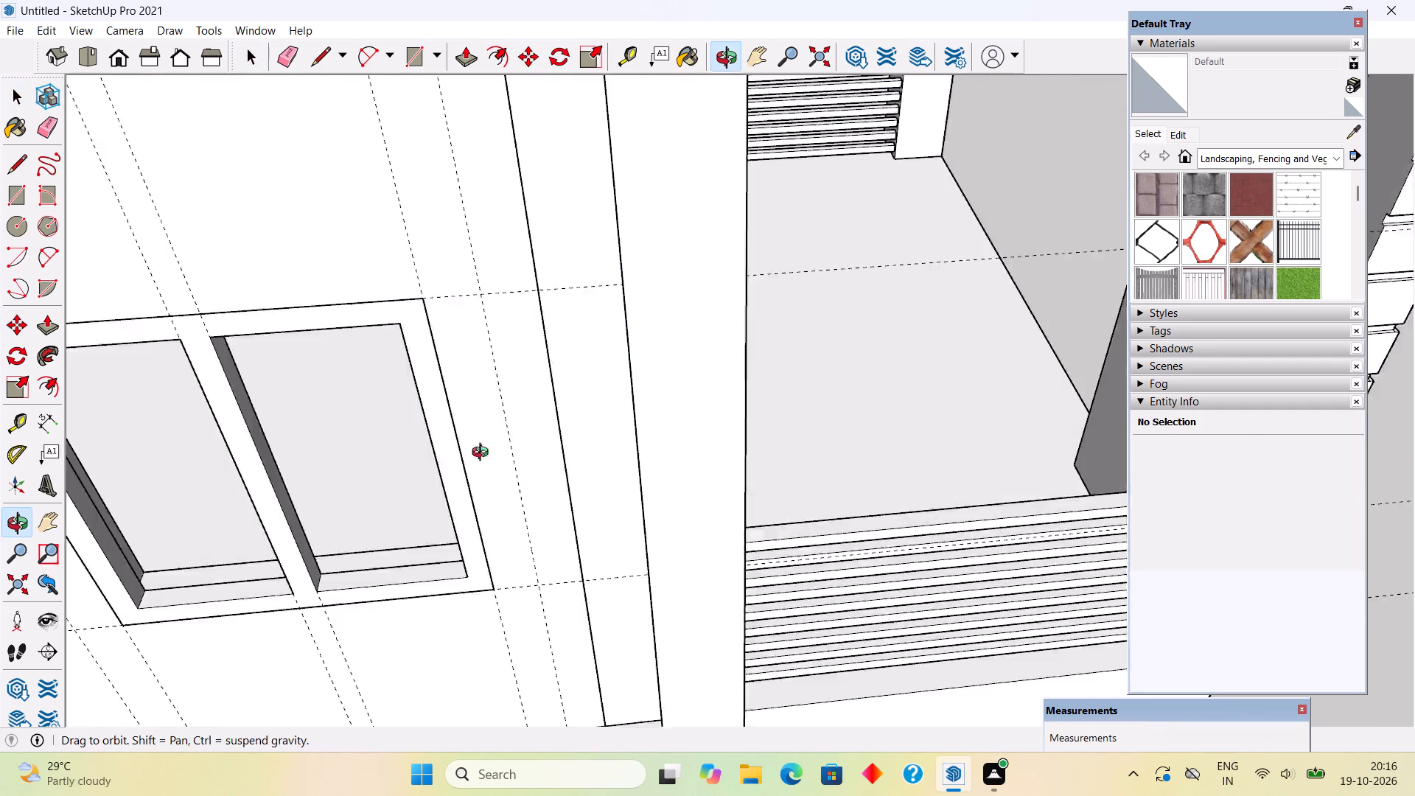
{"action": "middle_click_drag", "start_coordinate": [483, 454], "coordinate": [436, 489]}
{"action": "scroll", "coordinate": [442, 468], "scroll_direction": "down", "scroll_amount": 4}
{"action": "scroll", "coordinate": [542, 376], "scroll_direction": "down", "scroll_amount": 5}
{"action": "middle_click_drag", "start_coordinate": [371, 522], "coordinate": [324, 304]}
{"action": "scroll", "coordinate": [310, 280], "scroll_direction": "up", "scroll_amount": 3}
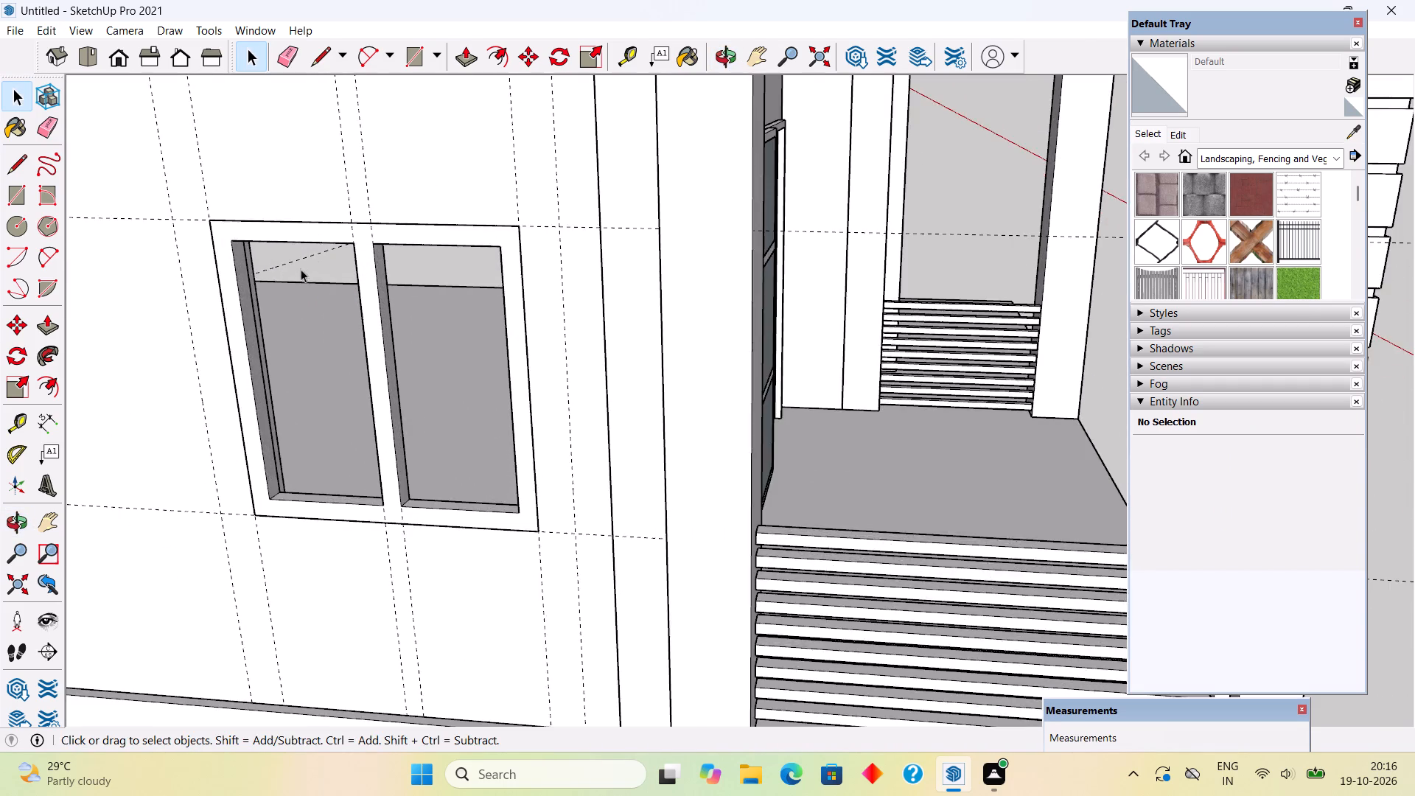
{"action": "scroll", "coordinate": [298, 276], "scroll_direction": "up", "scroll_amount": 3}
{"action": "middle_click_drag", "start_coordinate": [283, 247], "coordinate": [216, 147]}
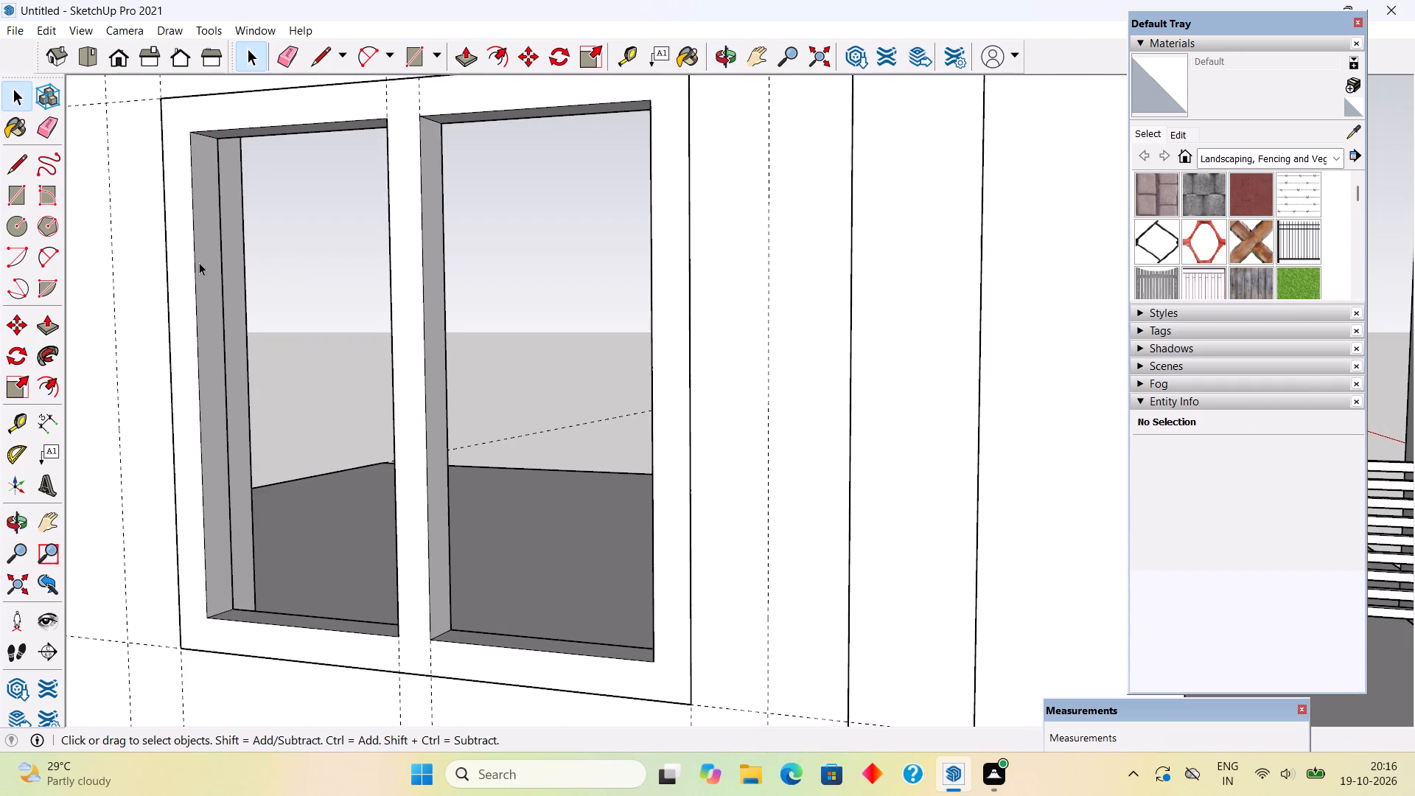
{"action": "key", "text": "t"}
{"action": "left_click", "coordinate": [191, 293]}
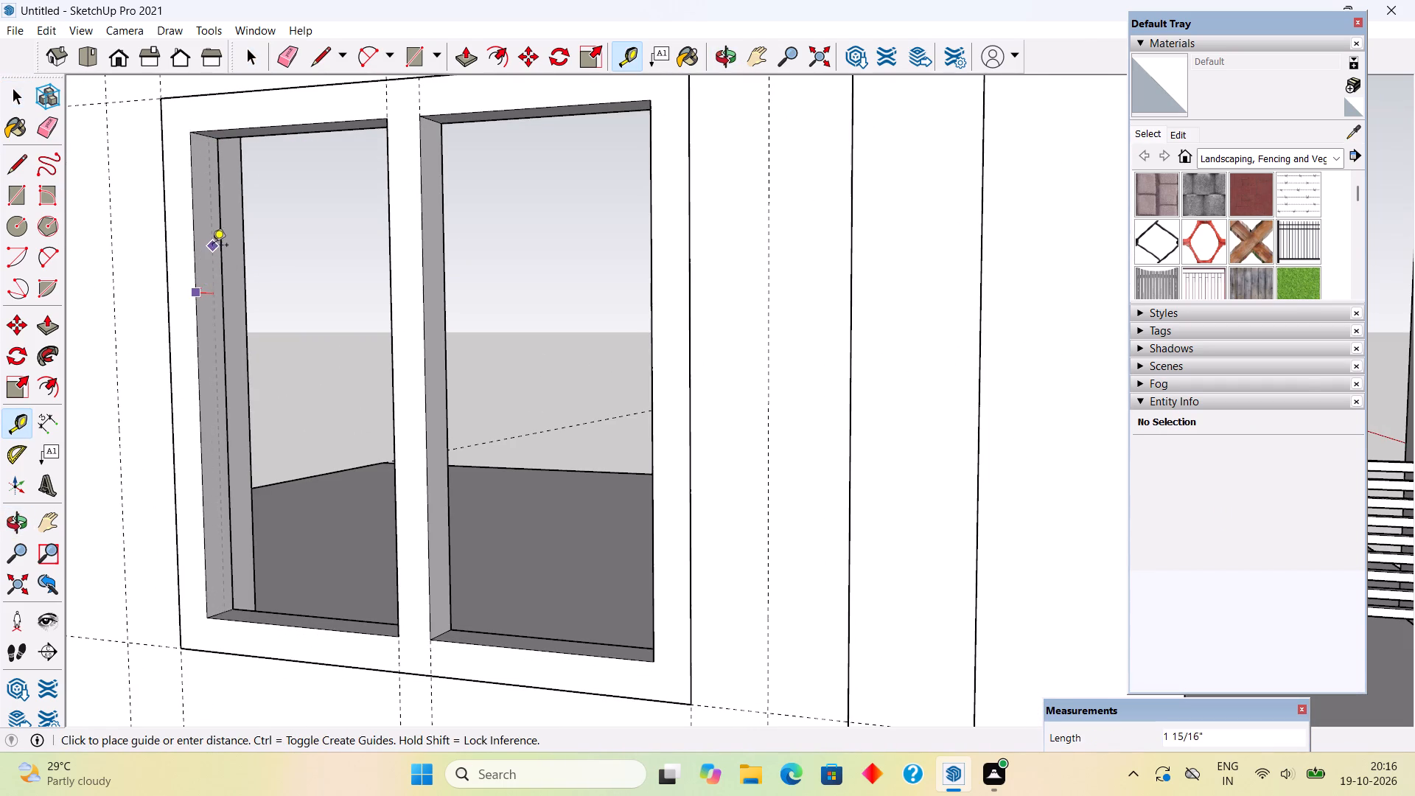
{"action": "scroll", "coordinate": [213, 155], "scroll_direction": "up", "scroll_amount": 7}
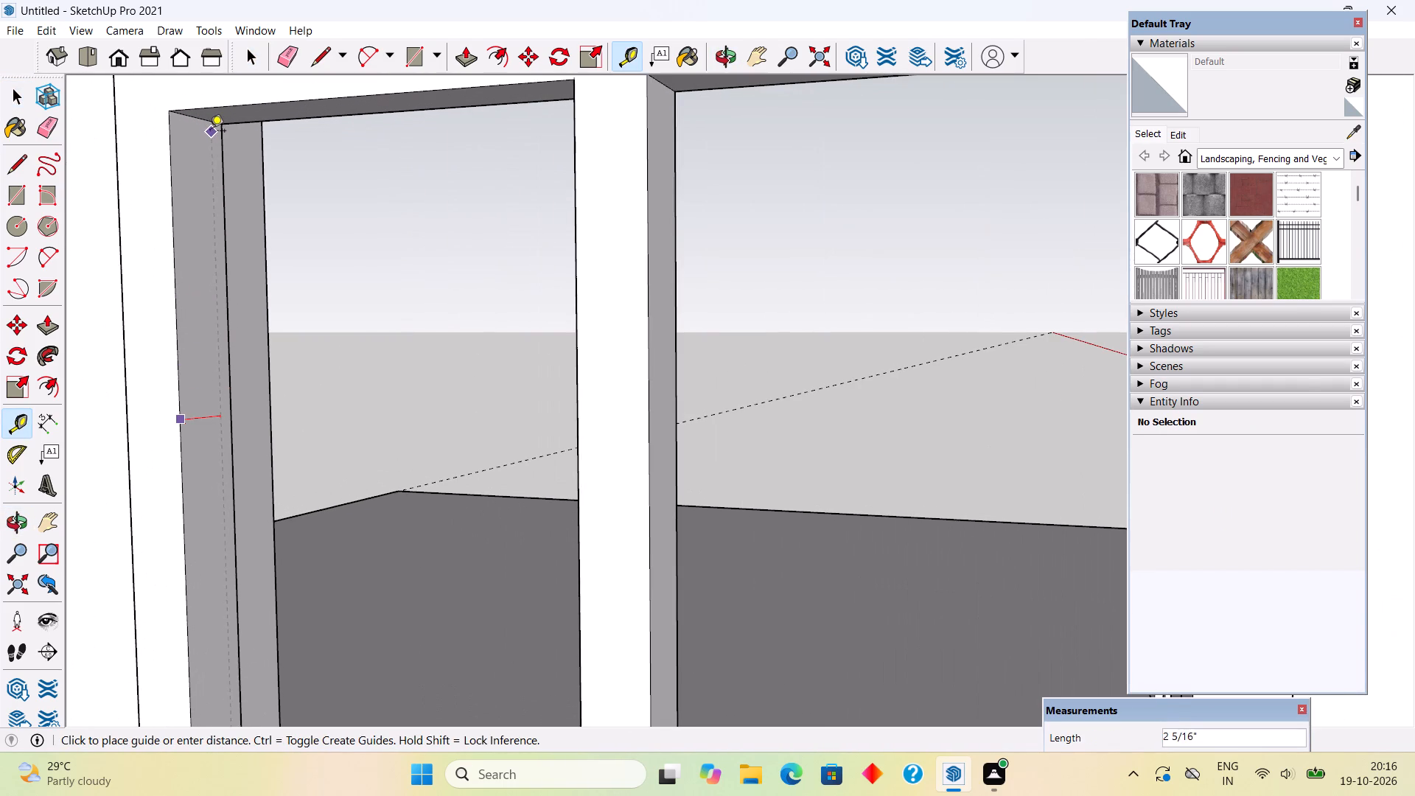
{"action": "left_click", "coordinate": [198, 122]}
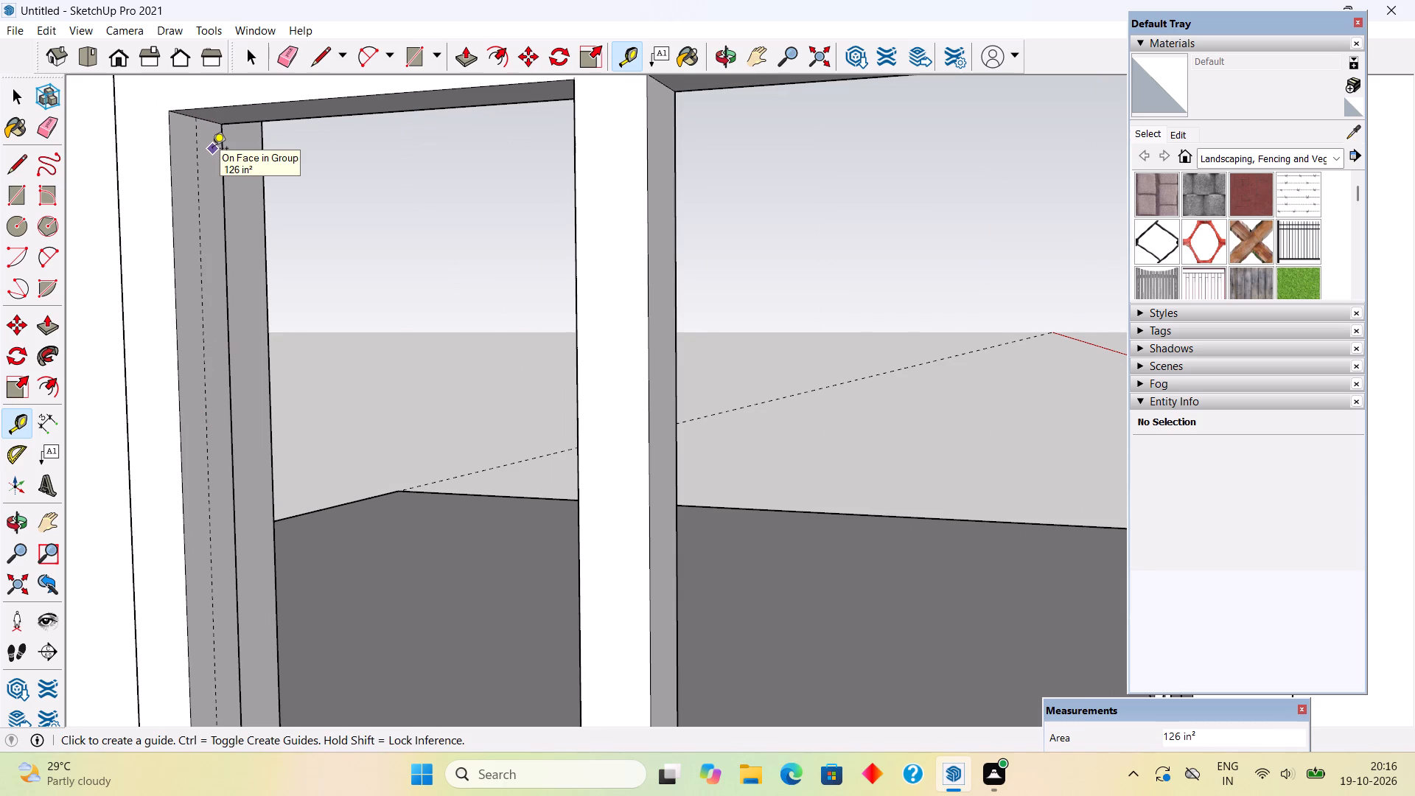
{"action": "left_click_drag", "start_coordinate": [484, 570], "coordinate": [815, 795]}
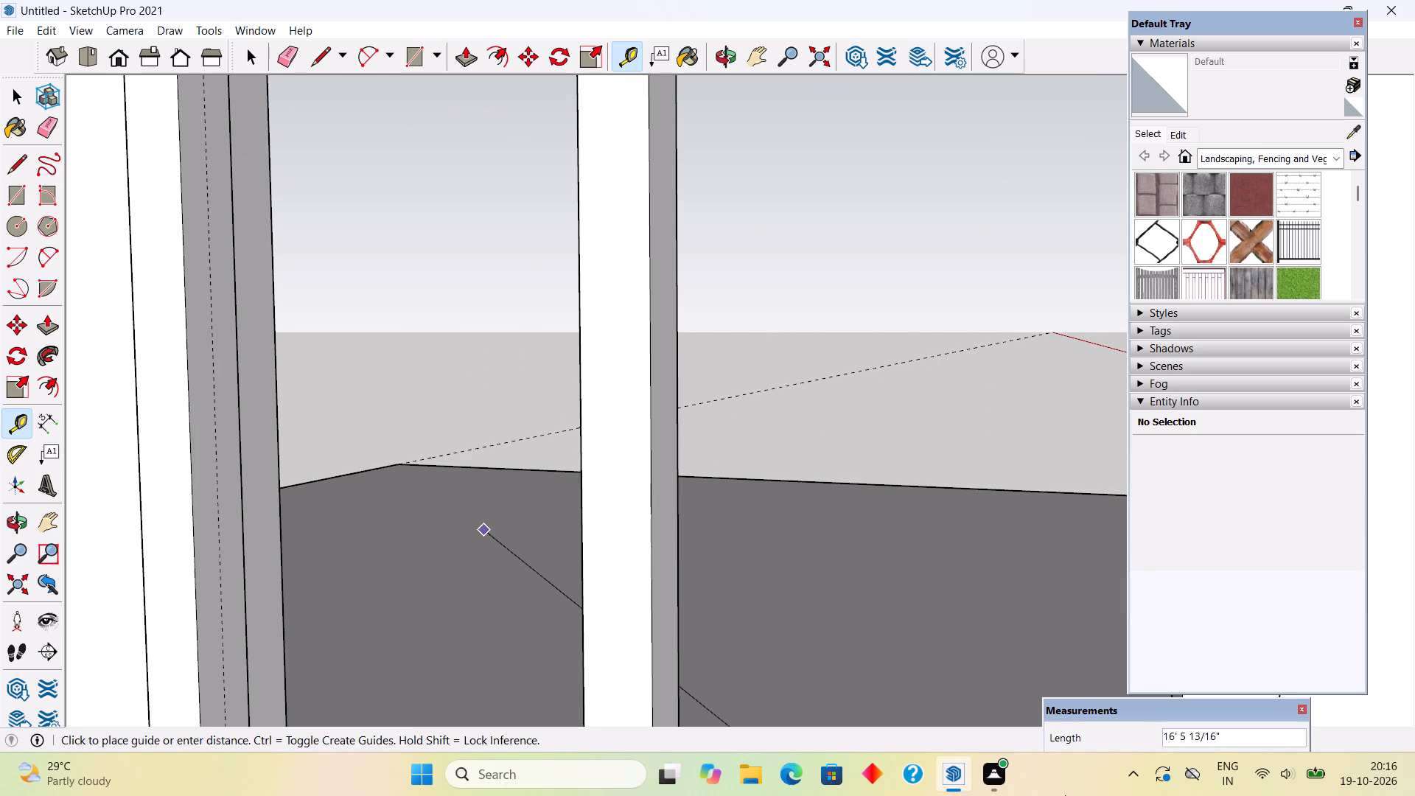
Draw a circle of about 11/16" radius centred on the guide near the top of the jamb.
{"action": "key", "text": "c"}
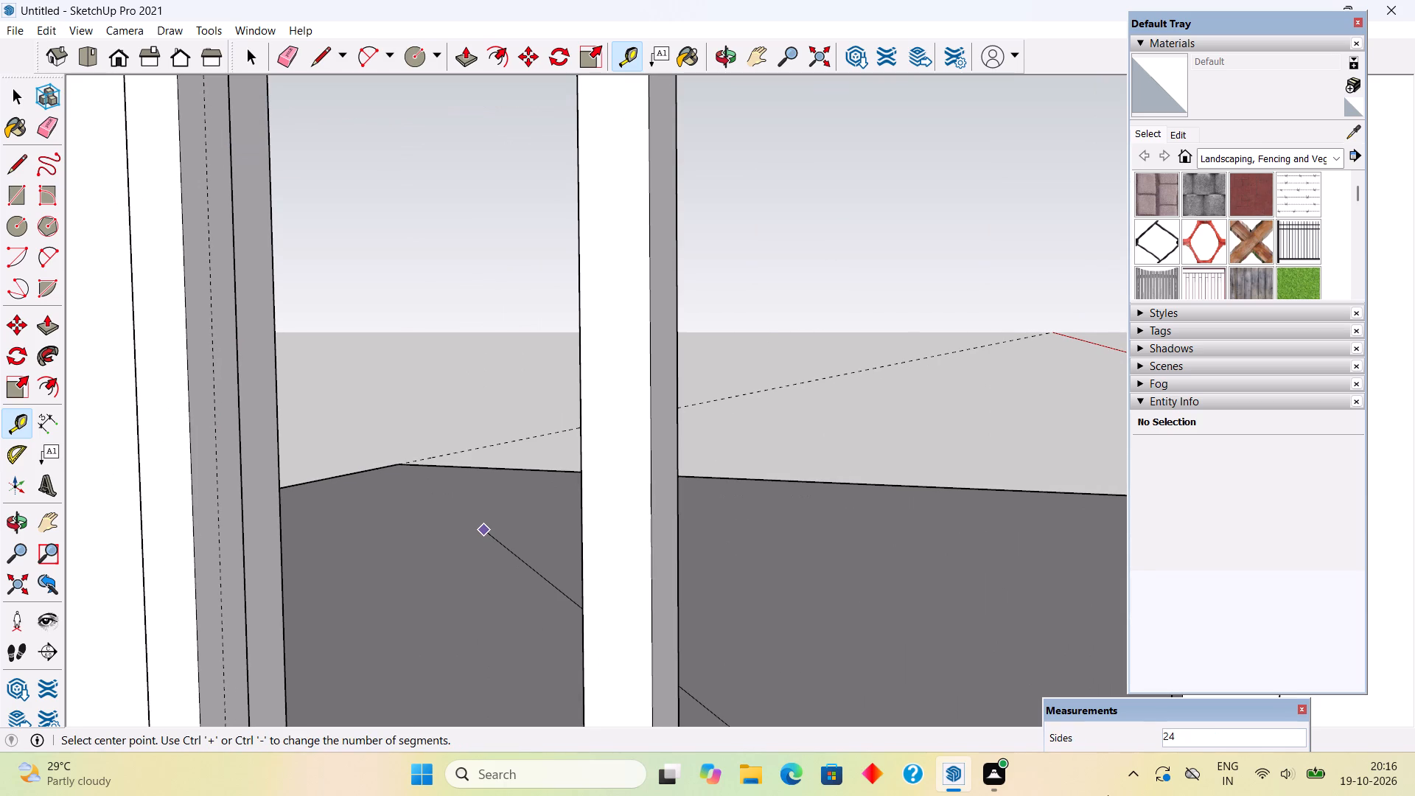
{"action": "scroll", "coordinate": [1110, 795], "scroll_direction": "down", "scroll_amount": 3}
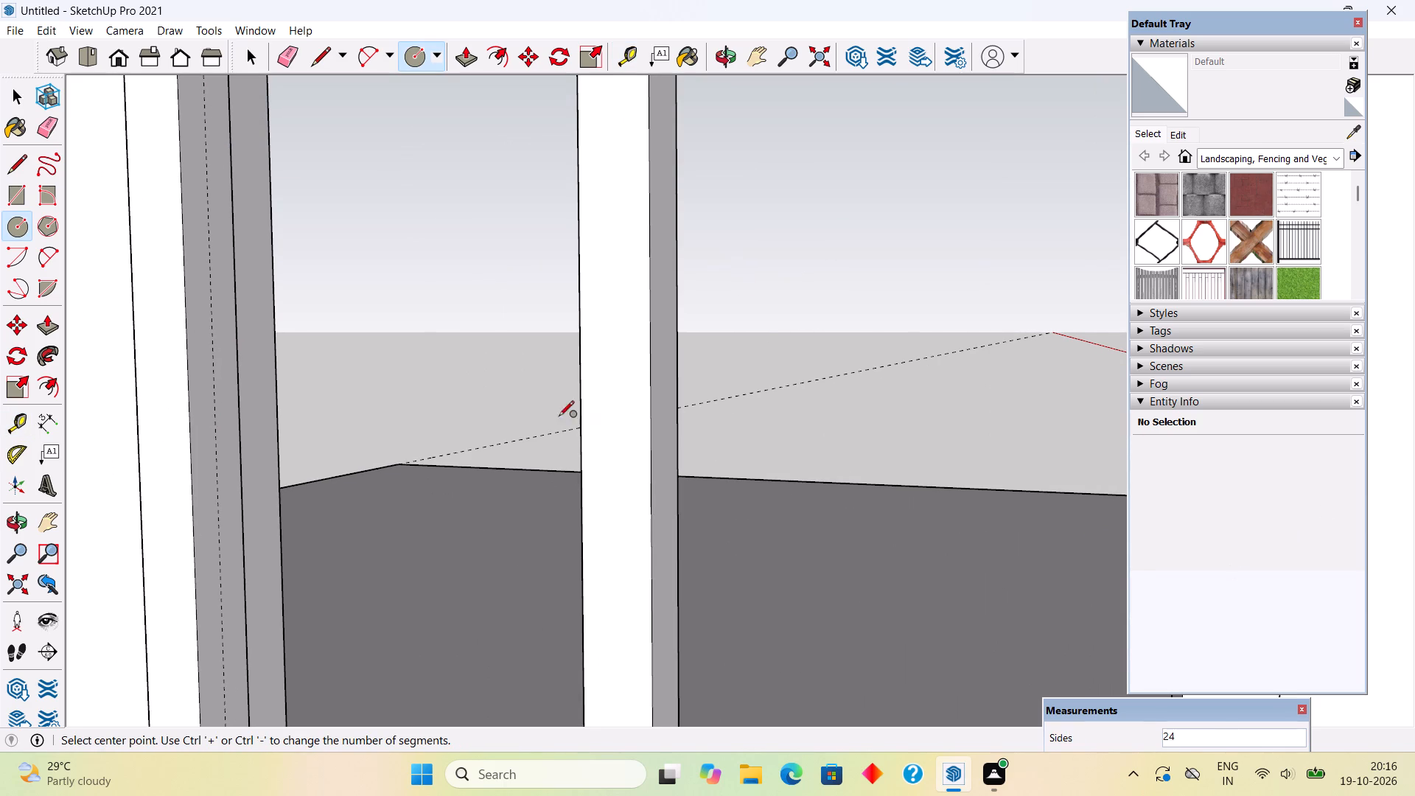
{"action": "scroll", "coordinate": [533, 422], "scroll_direction": "down", "scroll_amount": 3}
{"action": "scroll", "coordinate": [444, 274], "scroll_direction": "up", "scroll_amount": 6}
{"action": "scroll", "coordinate": [438, 280], "scroll_direction": "down", "scroll_amount": 4}
{"action": "scroll", "coordinate": [393, 222], "scroll_direction": "up", "scroll_amount": 1}
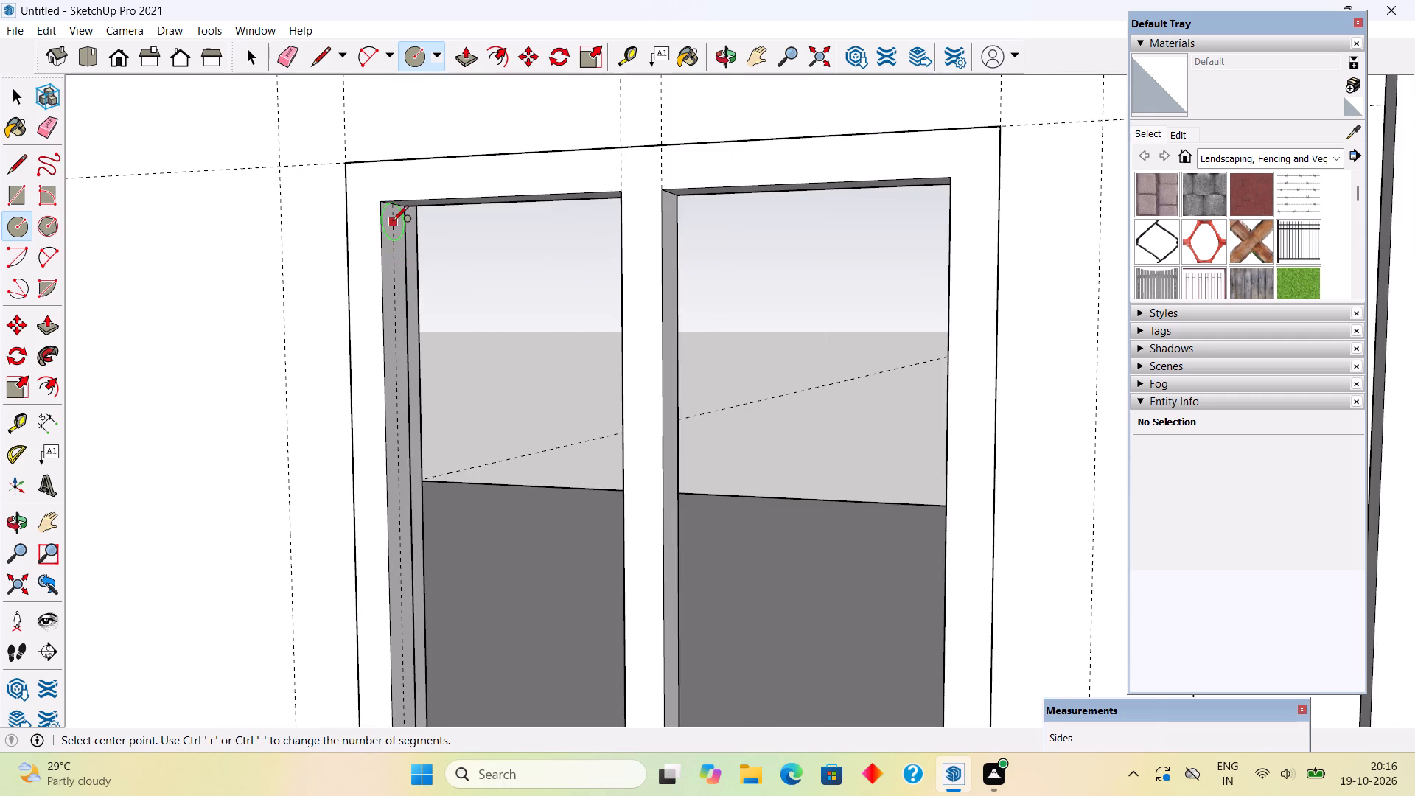
{"action": "scroll", "coordinate": [393, 222], "scroll_direction": "up", "scroll_amount": 3}
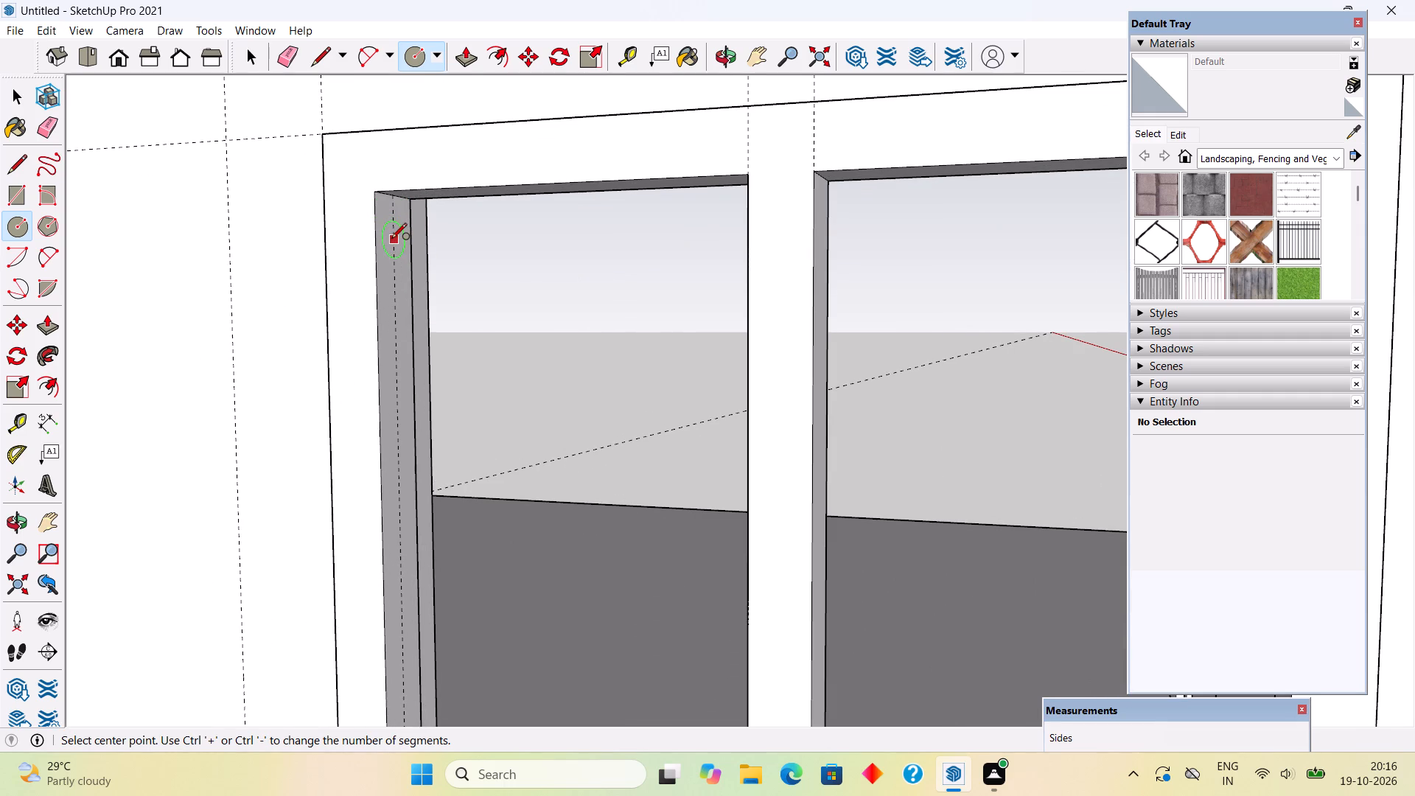
{"action": "left_click", "coordinate": [391, 240]}
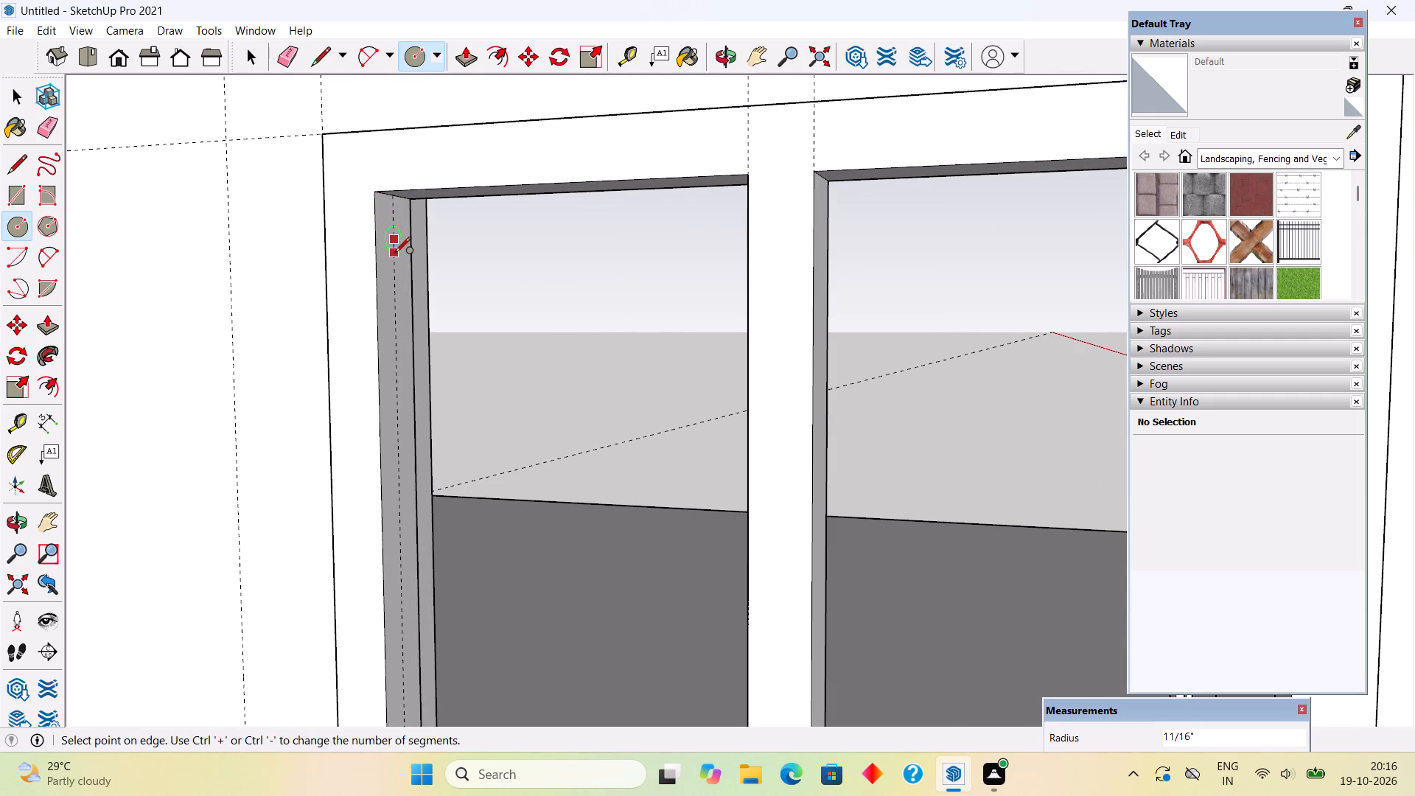
{"action": "left_click", "coordinate": [395, 254]}
Extrude the circle 3' 6" across both panes to the opposite jamb as a horizontal window bar.
{"action": "key", "text": "p"}
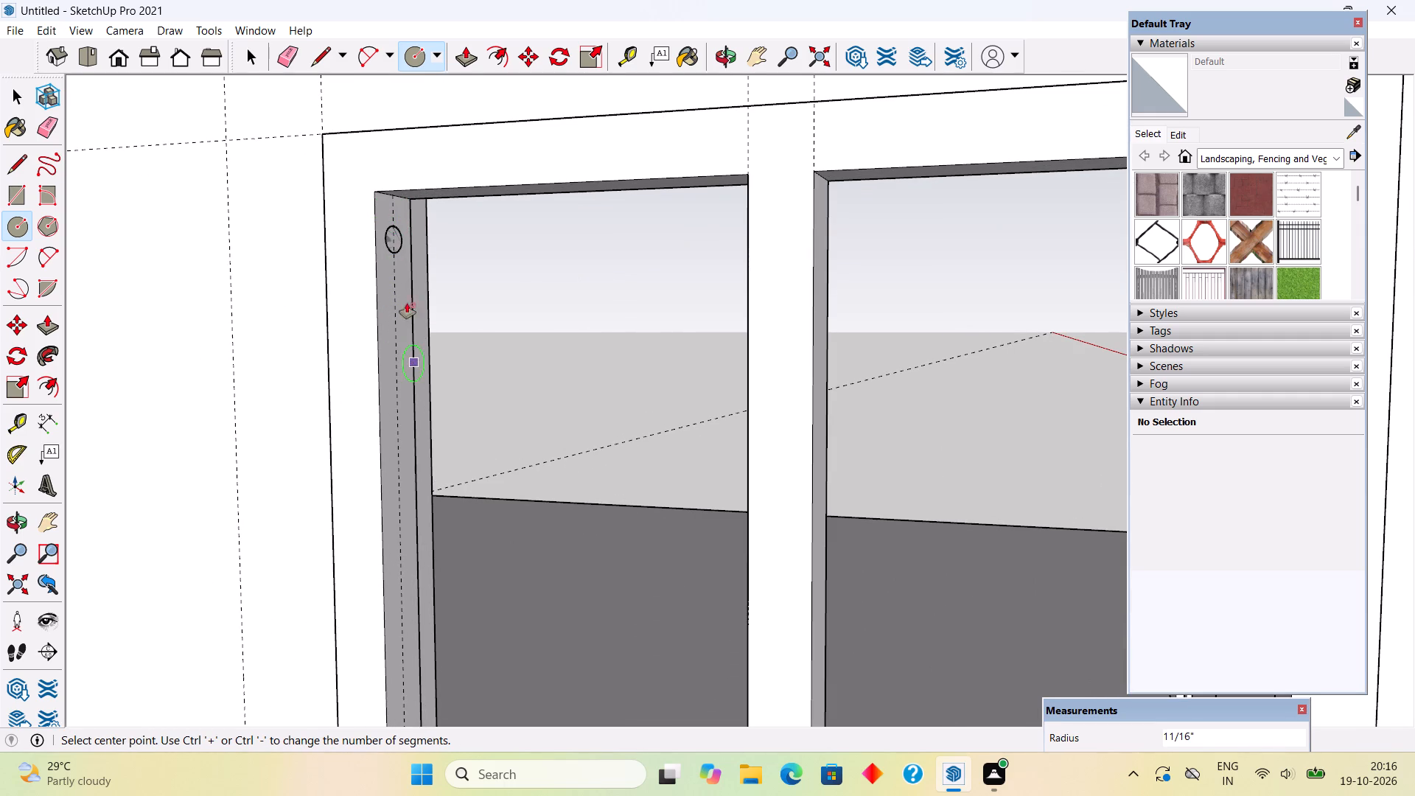
{"action": "left_click", "coordinate": [391, 247]}
{"action": "scroll", "coordinate": [496, 268], "scroll_direction": "down", "scroll_amount": 9}
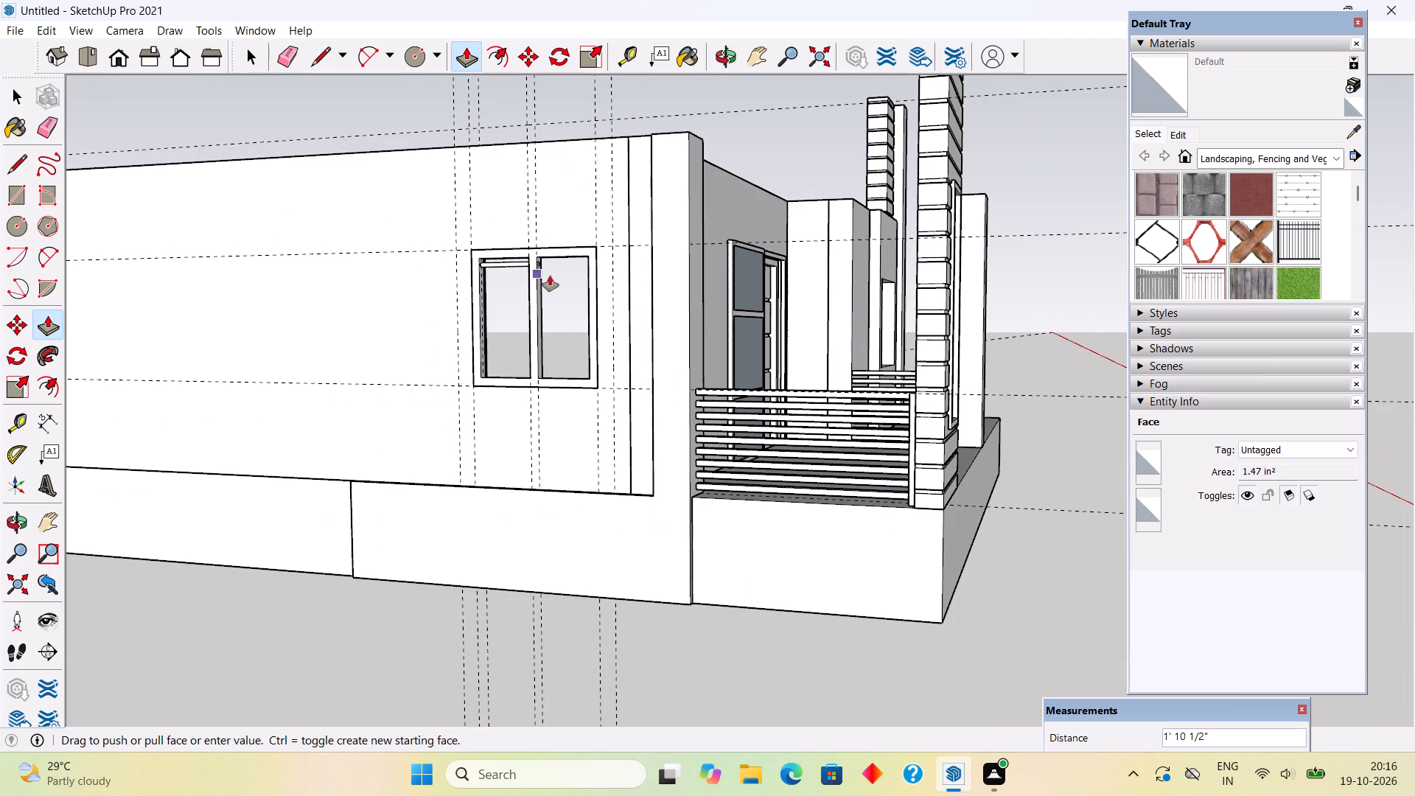
{"action": "left_click", "coordinate": [587, 299]}
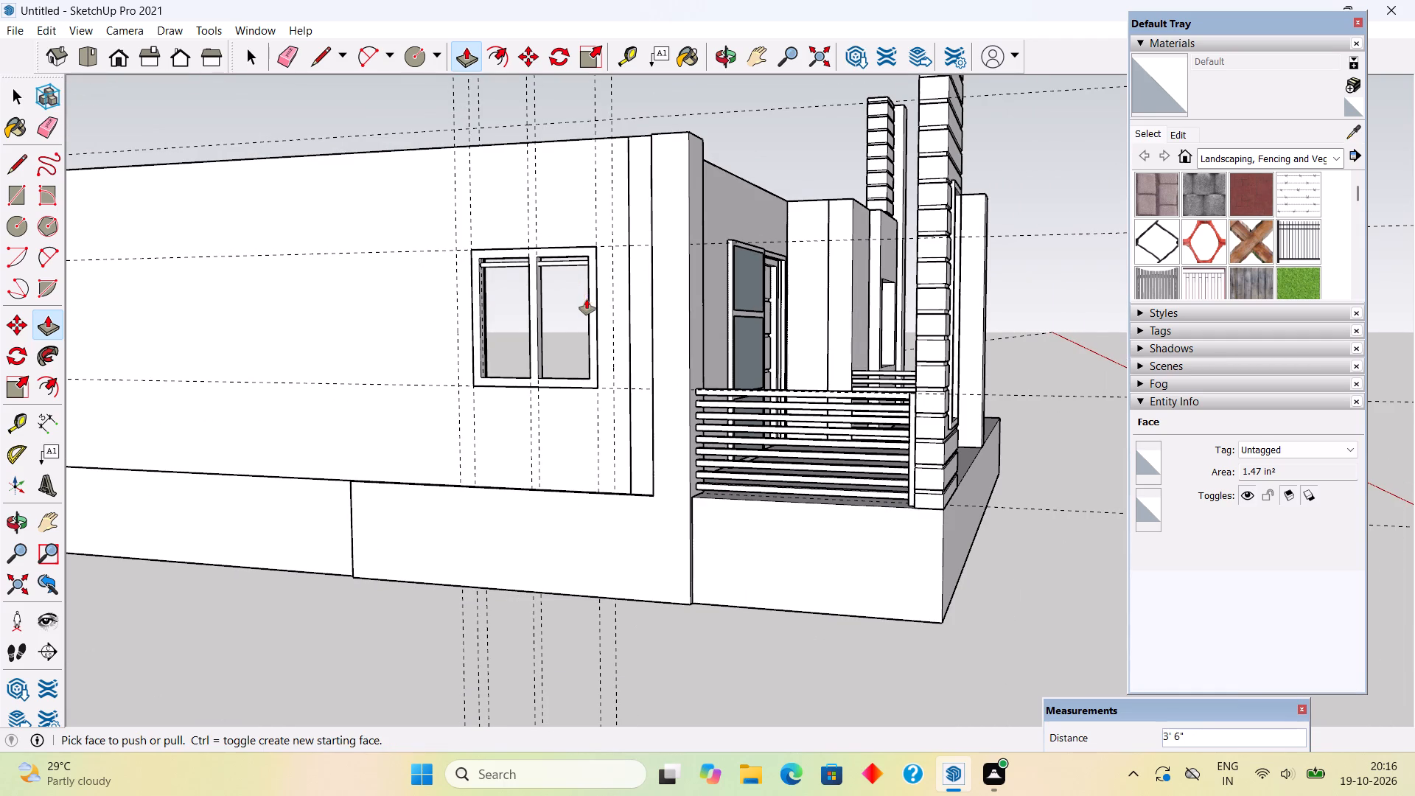
Select all of the round horizontal bar's geometry and make it a group.
{"action": "scroll", "coordinate": [435, 234], "scroll_direction": "up", "scroll_amount": 5}
{"action": "middle_click_drag", "start_coordinate": [804, 430], "coordinate": [1027, 416]}
{"action": "scroll", "coordinate": [740, 215], "scroll_direction": "up", "scroll_amount": 3}
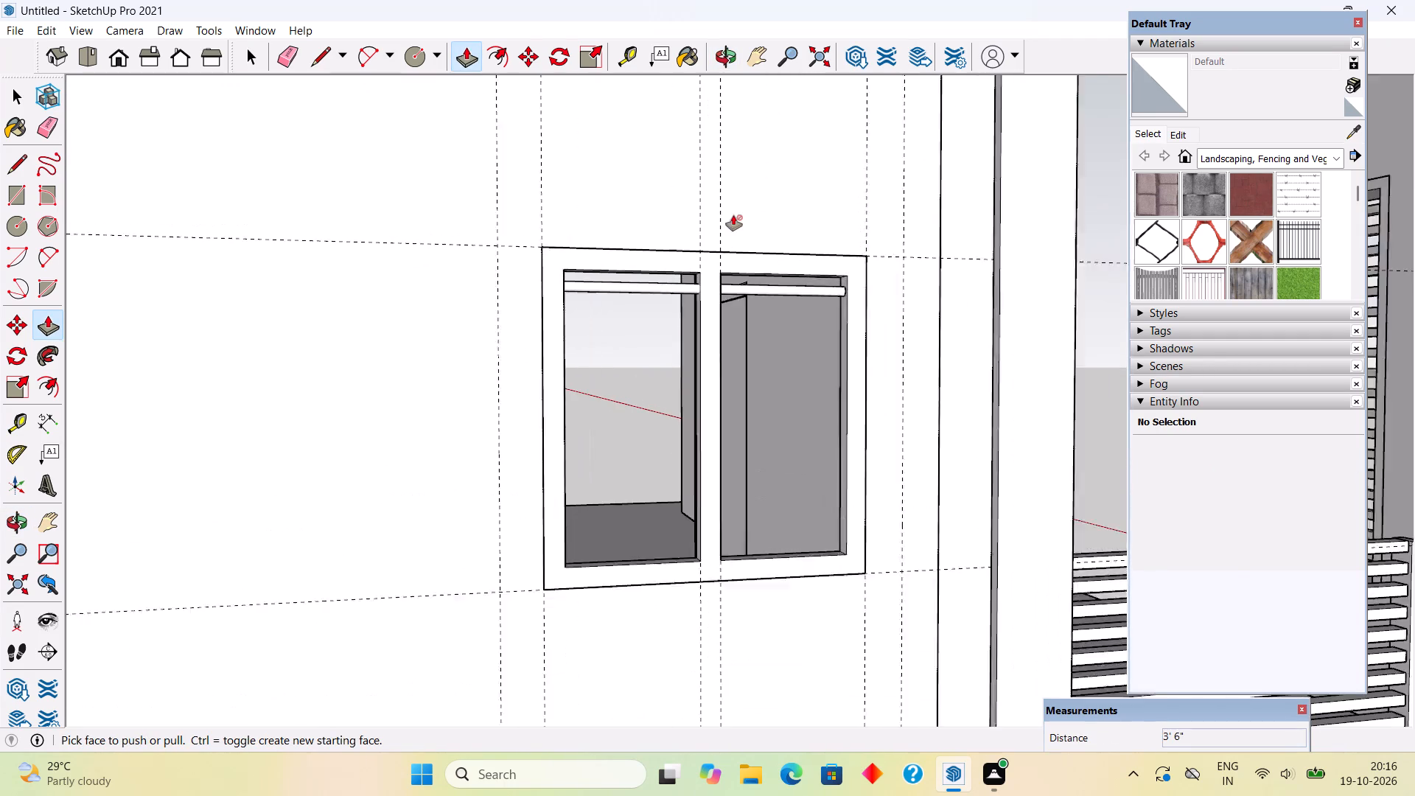
{"action": "scroll", "coordinate": [733, 215], "scroll_direction": "up", "scroll_amount": 2}
{"action": "key", "text": "space"}
{"action": "scroll", "coordinate": [733, 293], "scroll_direction": "up", "scroll_amount": 4}
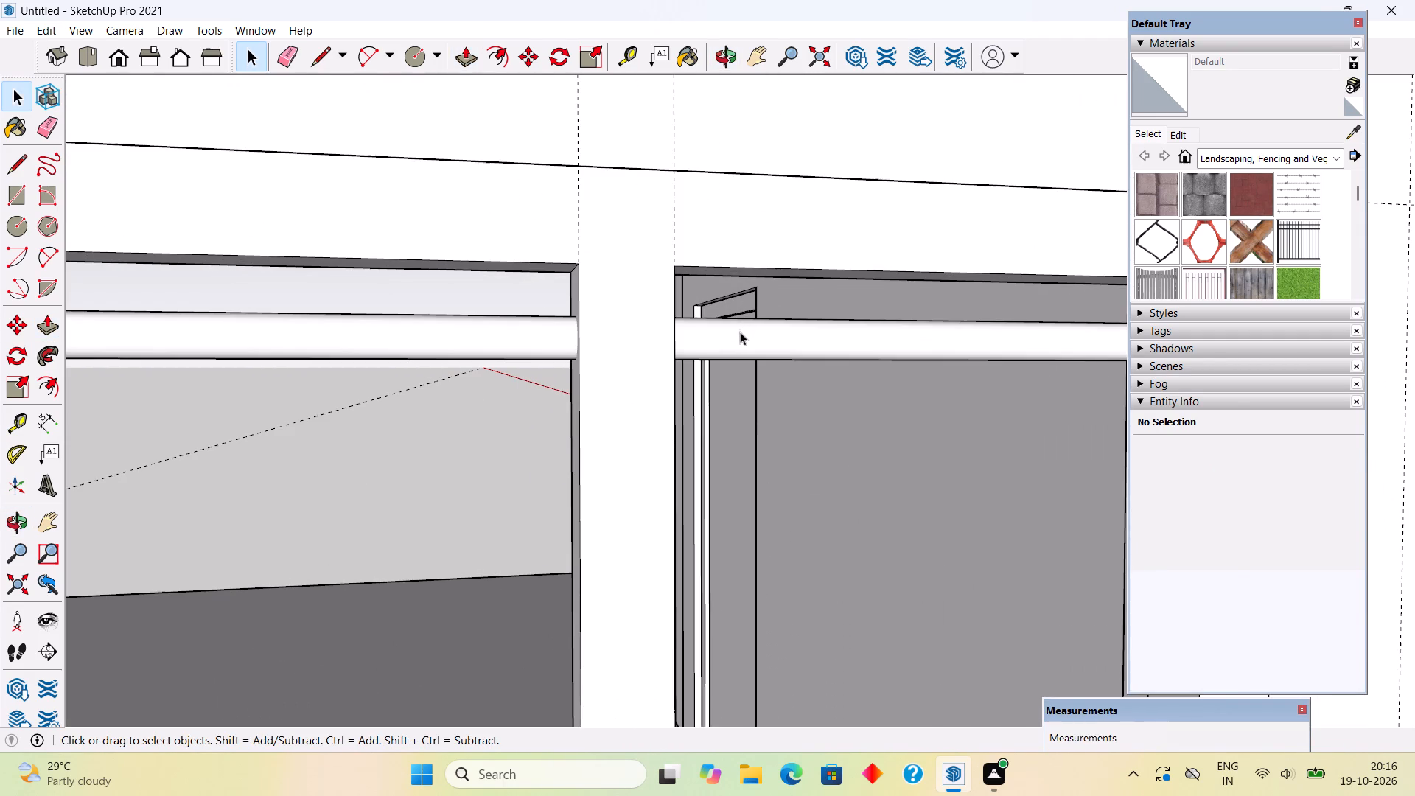
{"action": "triple_click", "coordinate": [740, 332]}
{"action": "left_click", "coordinate": [740, 332]}
{"action": "left_click", "coordinate": [740, 332]}
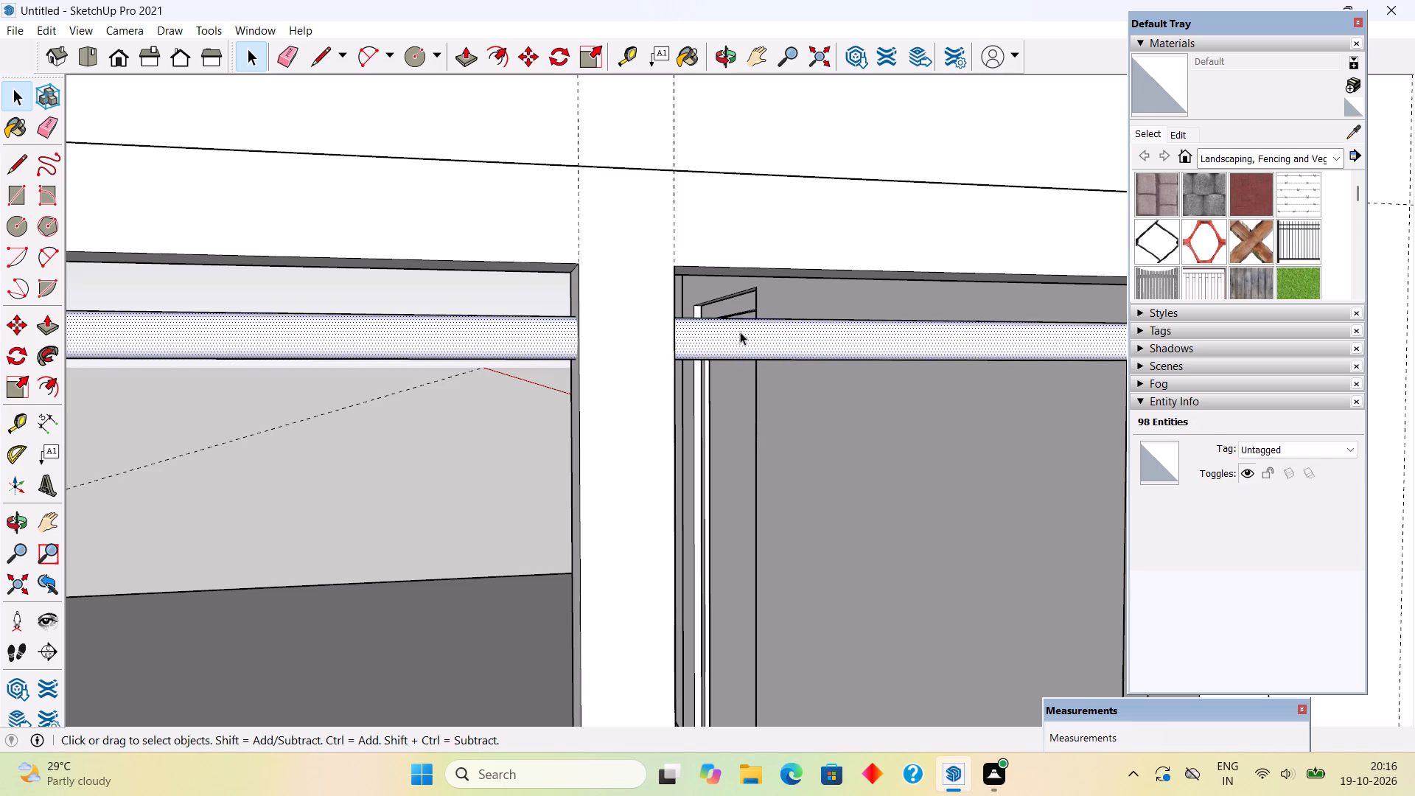
{"action": "triple_click", "coordinate": [740, 332]}
{"action": "left_click", "coordinate": [740, 332]}
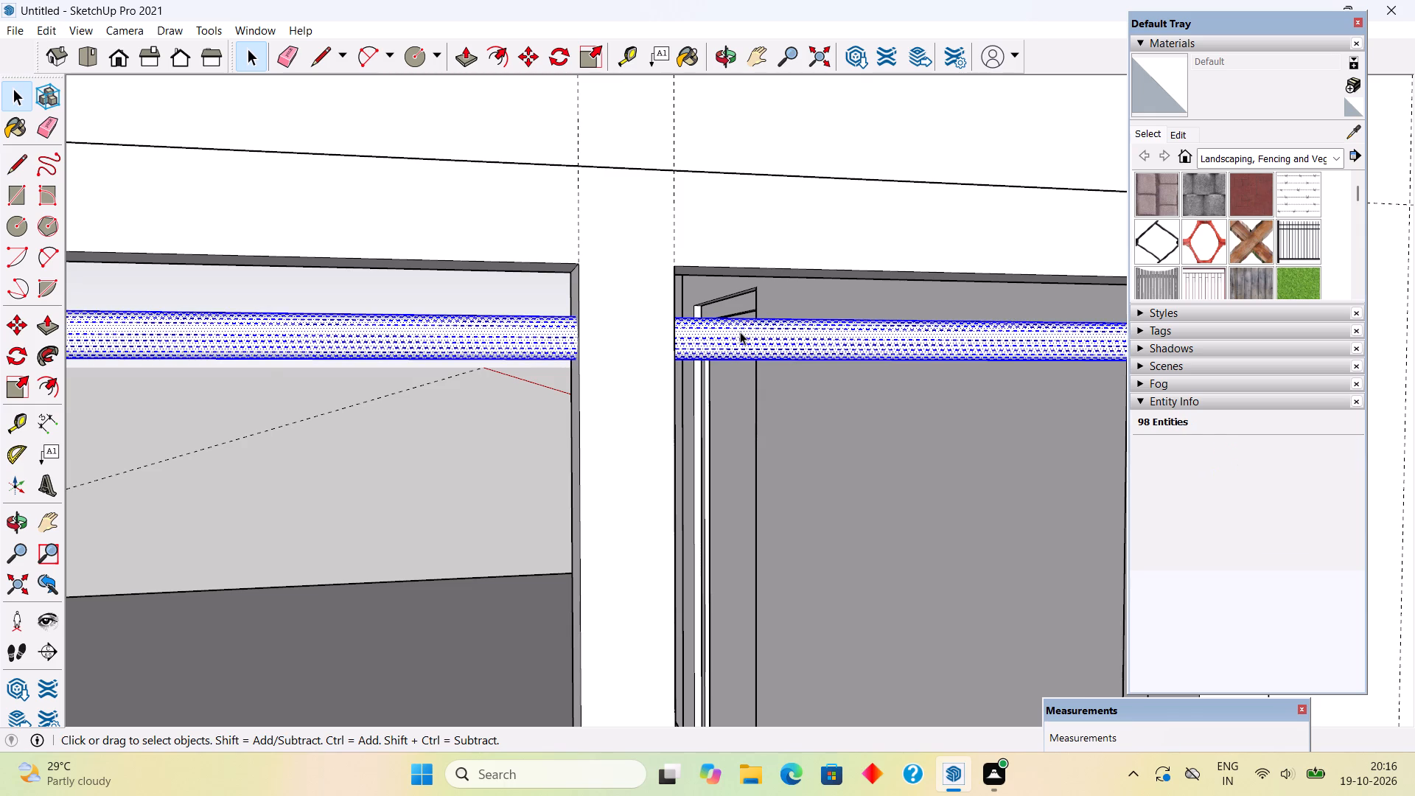
{"action": "left_click", "coordinate": [740, 332]}
{"action": "left_click", "coordinate": [500, 291]}
{"action": "left_click", "coordinate": [499, 345]}
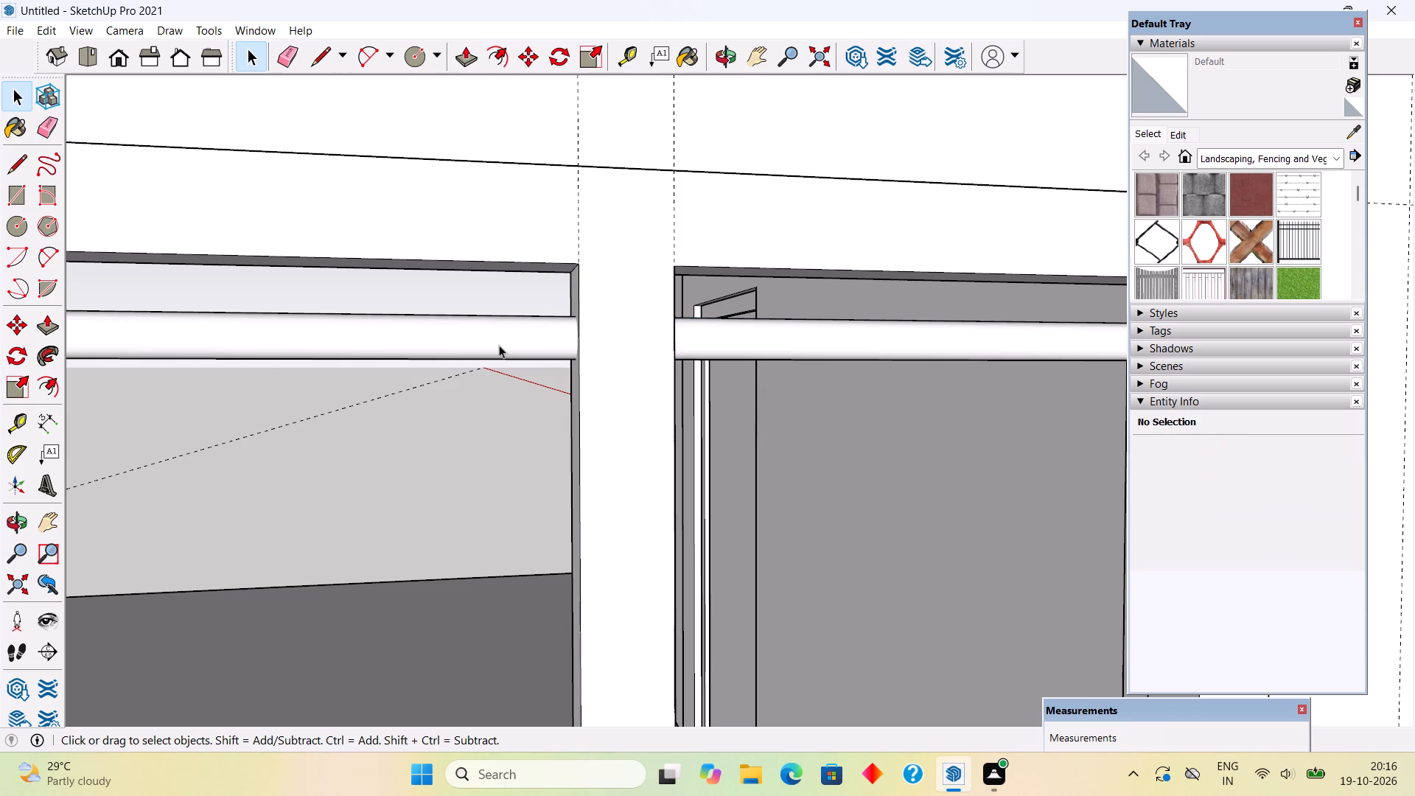
{"action": "left_click", "coordinate": [499, 345]}
{"action": "left_click", "coordinate": [499, 345]}
{"action": "right_click", "coordinate": [499, 345]}
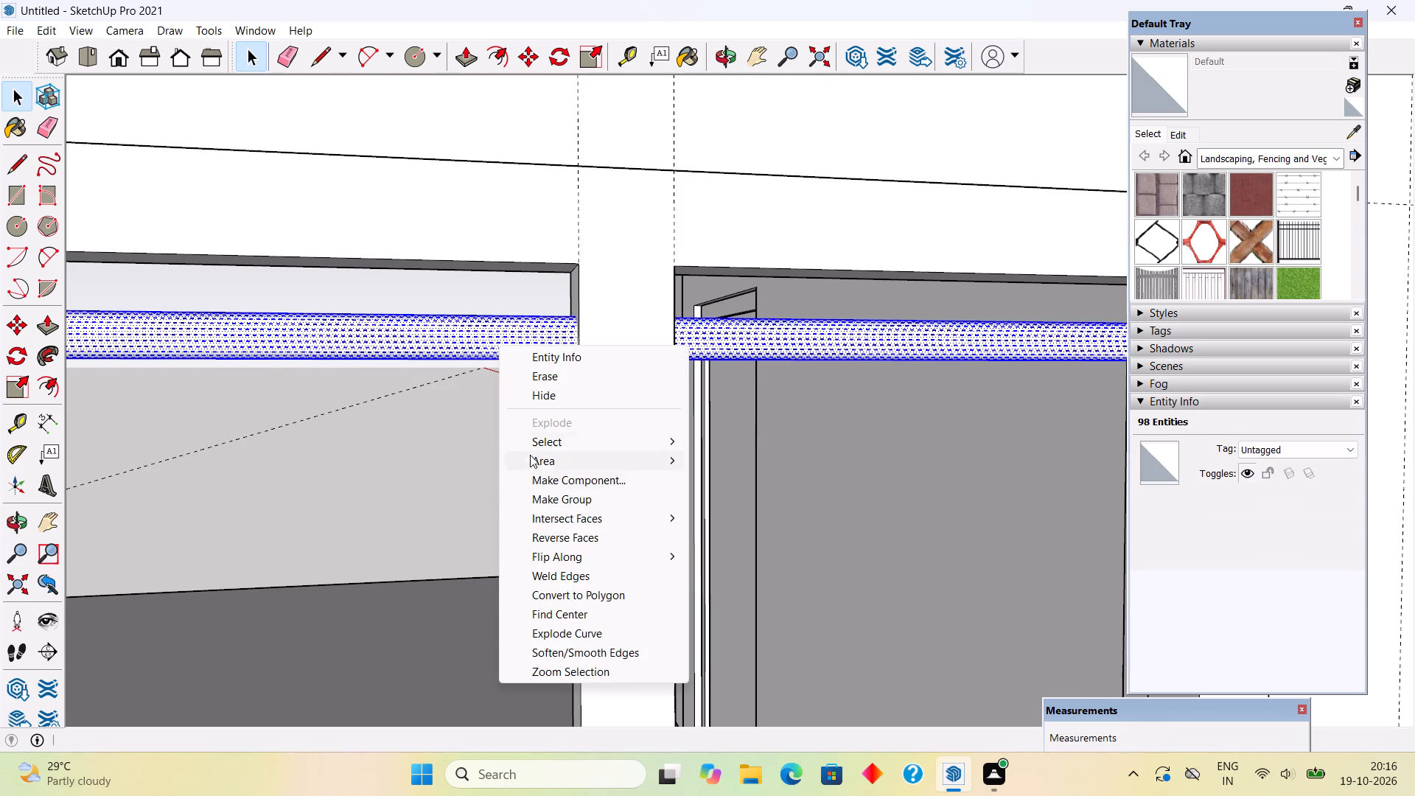
{"action": "left_click", "coordinate": [542, 497]}
{"action": "left_click", "coordinate": [512, 456]}
Examine the horizontal bar's position within the top of the window frame.
{"action": "scroll", "coordinate": [512, 456], "scroll_direction": "down", "scroll_amount": 6}
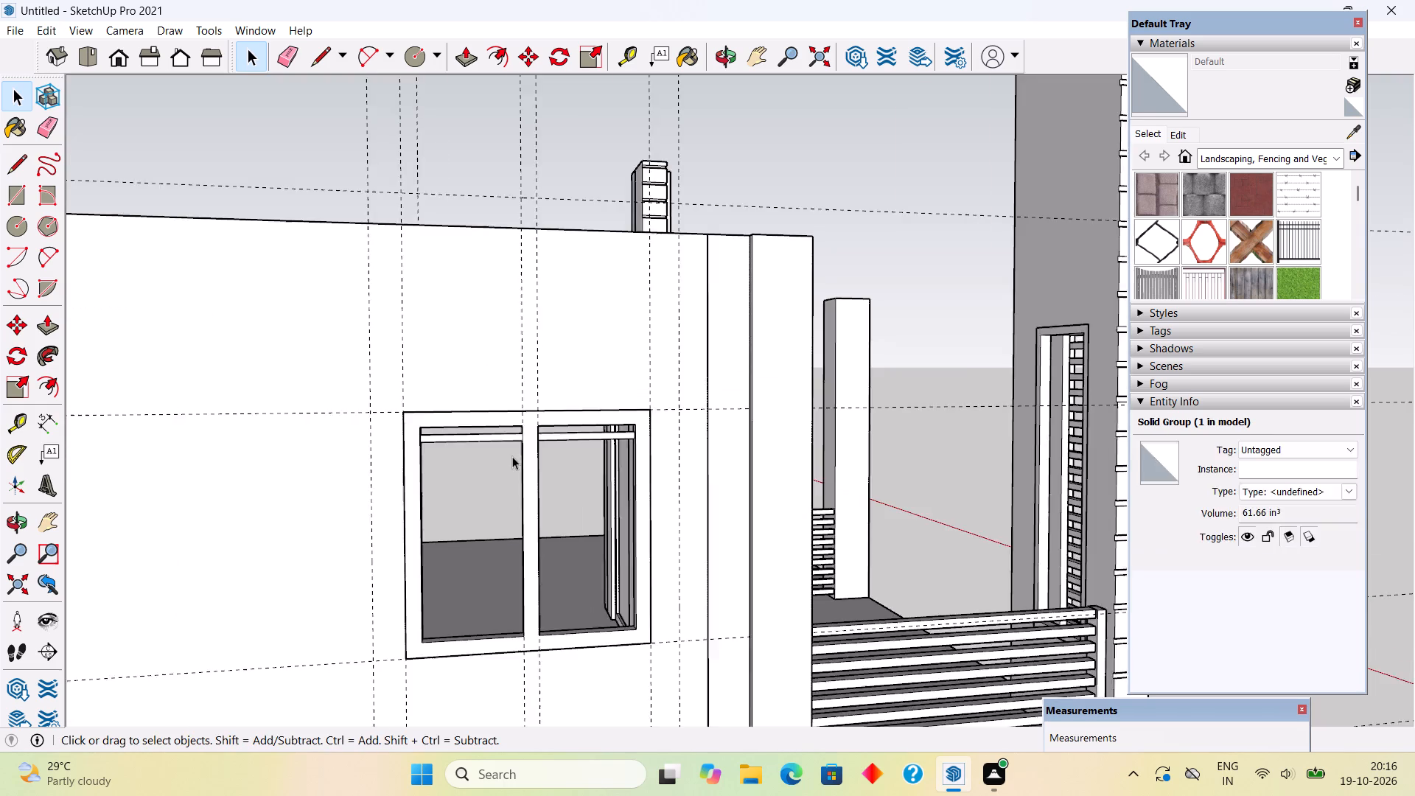
{"action": "middle_click_drag", "start_coordinate": [503, 453], "coordinate": [477, 439]}
{"action": "scroll", "coordinate": [476, 424], "scroll_direction": "up", "scroll_amount": 7}
{"action": "scroll", "coordinate": [476, 445], "scroll_direction": "down", "scroll_amount": 4}
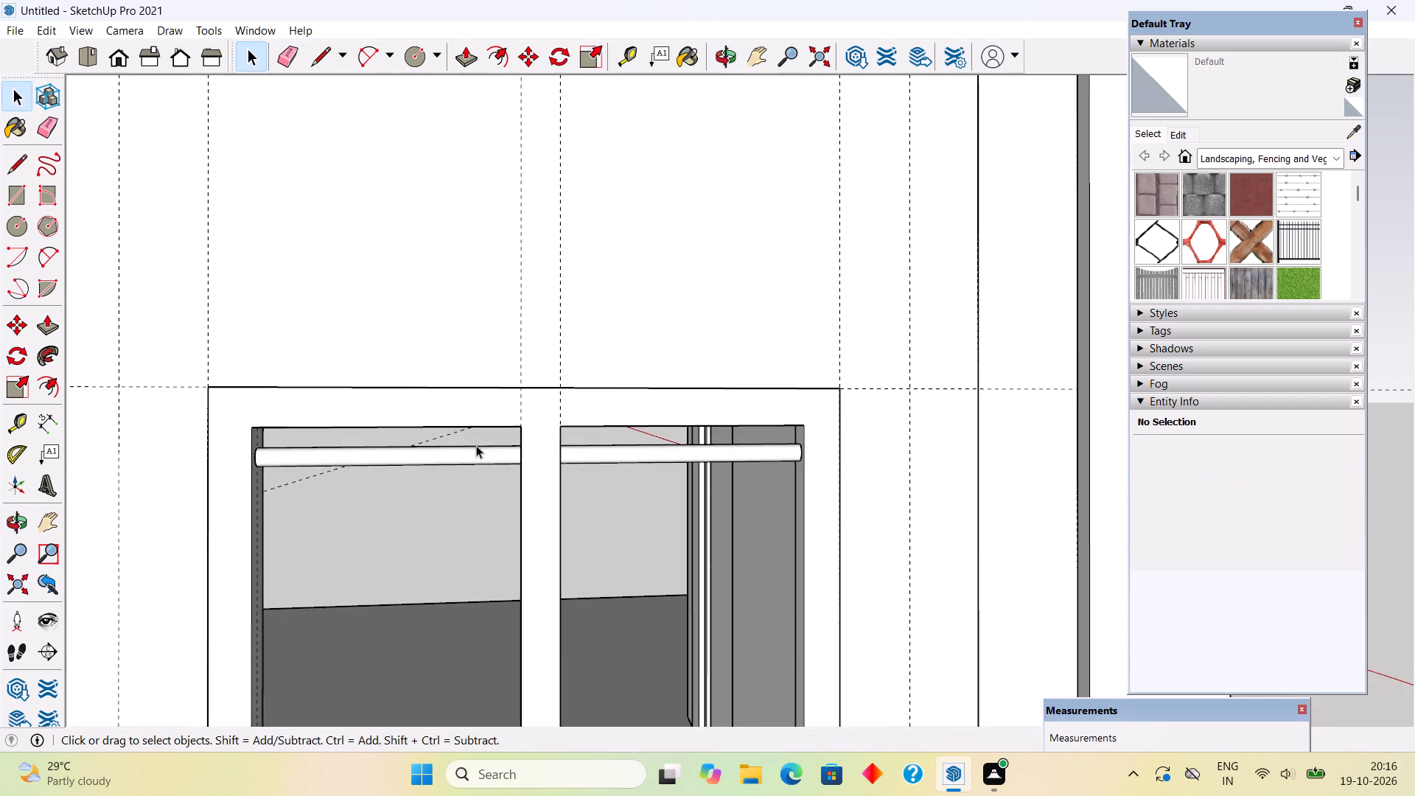
{"action": "middle_click_drag", "start_coordinate": [471, 447], "coordinate": [422, 397]}
{"action": "scroll", "coordinate": [420, 385], "scroll_direction": "down", "scroll_amount": 6}
{"action": "scroll", "coordinate": [420, 310], "scroll_direction": "down", "scroll_amount": 4}
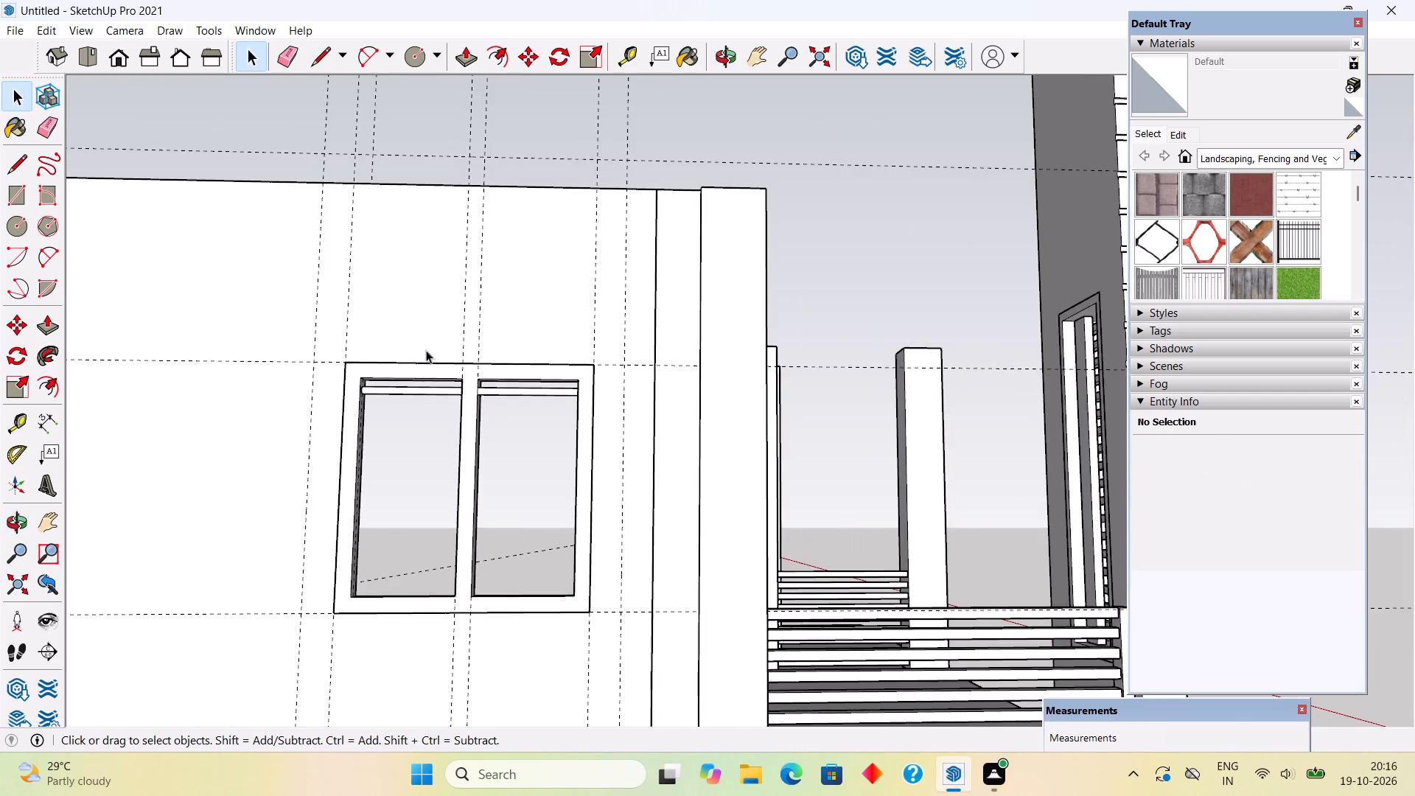
{"action": "middle_click_drag", "start_coordinate": [426, 372], "coordinate": [411, 464]}
{"action": "scroll", "coordinate": [378, 514], "scroll_direction": "up", "scroll_amount": 6}
{"action": "scroll", "coordinate": [378, 510], "scroll_direction": "down", "scroll_amount": 3}
{"action": "scroll", "coordinate": [365, 314], "scroll_direction": "down", "scroll_amount": 4}
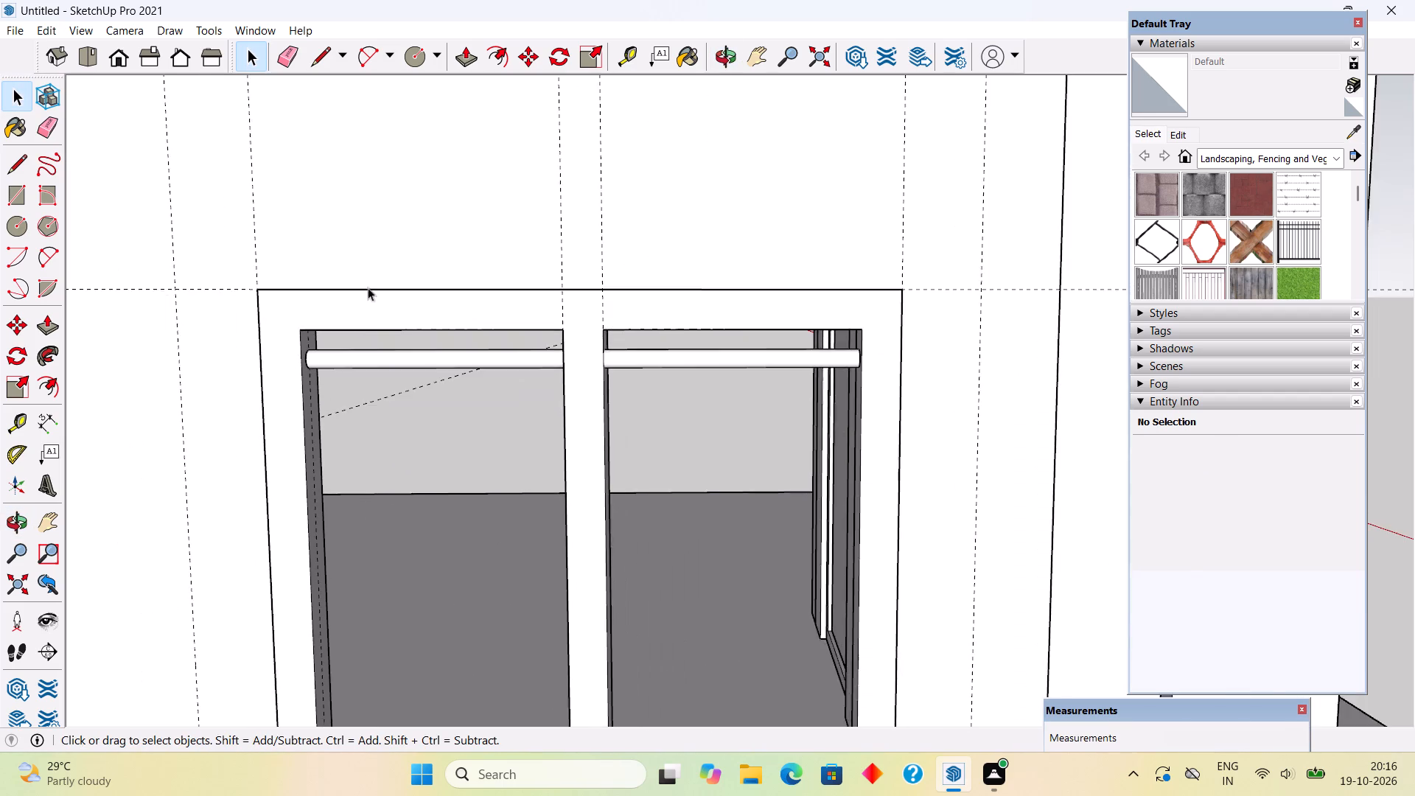
Copy the round horizontal bar 4" downward and array it as 10 evenly spaced copies down the window.
{"action": "scroll", "coordinate": [453, 374], "scroll_direction": "down", "scroll_amount": 4}
{"action": "middle_click_drag", "start_coordinate": [441, 394], "coordinate": [304, 345]}
{"action": "scroll", "coordinate": [456, 400], "scroll_direction": "up", "scroll_amount": 5}
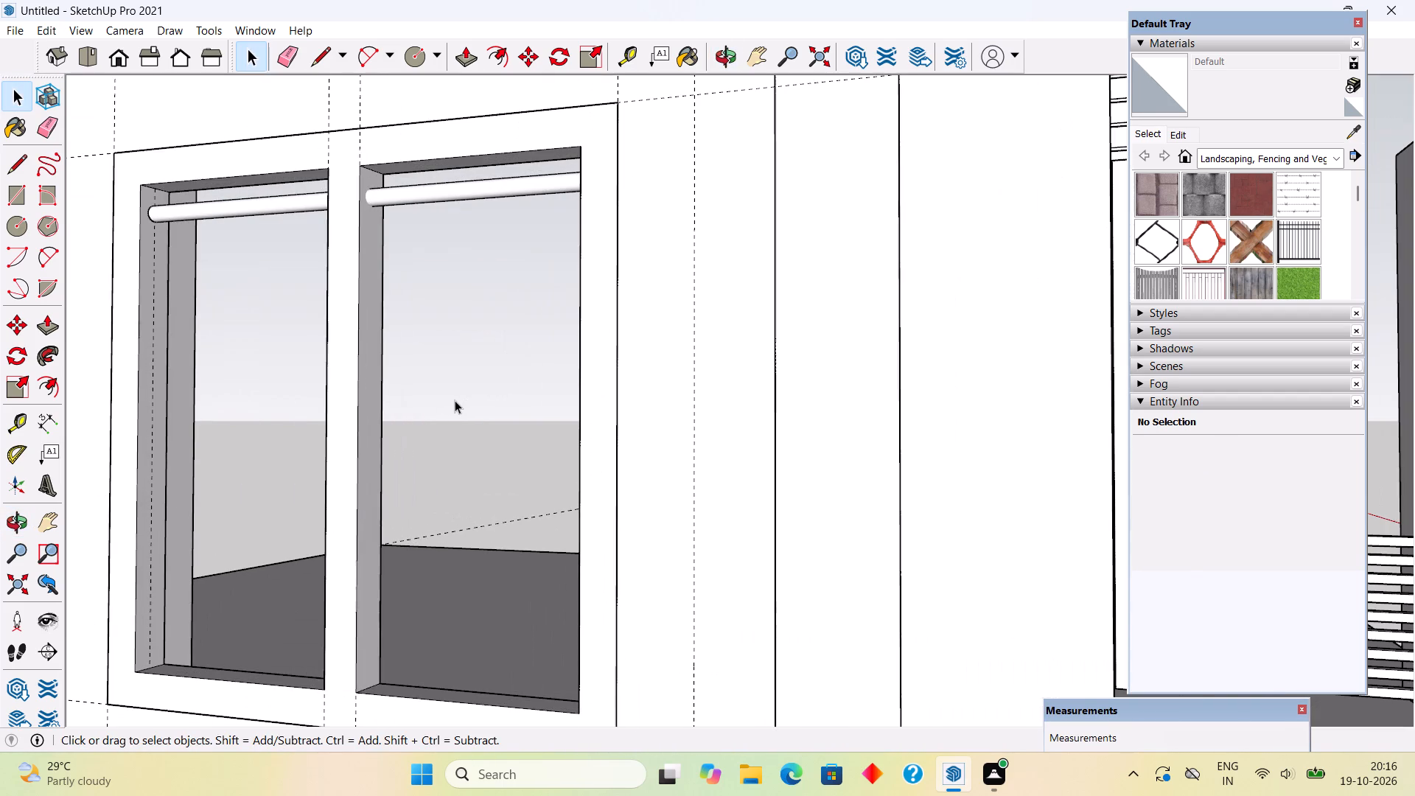
{"action": "key", "text": "m"}
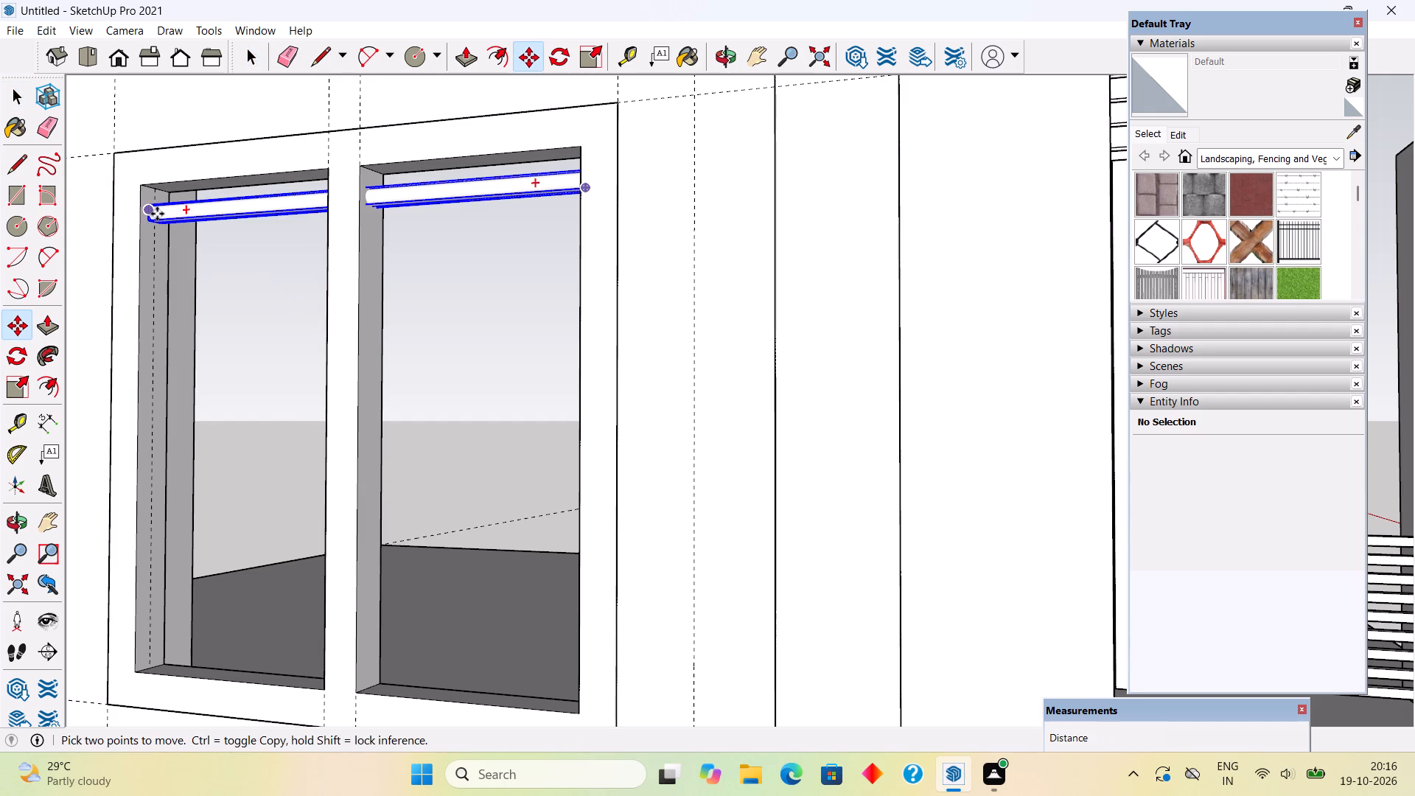
{"action": "left_click", "coordinate": [153, 226]}
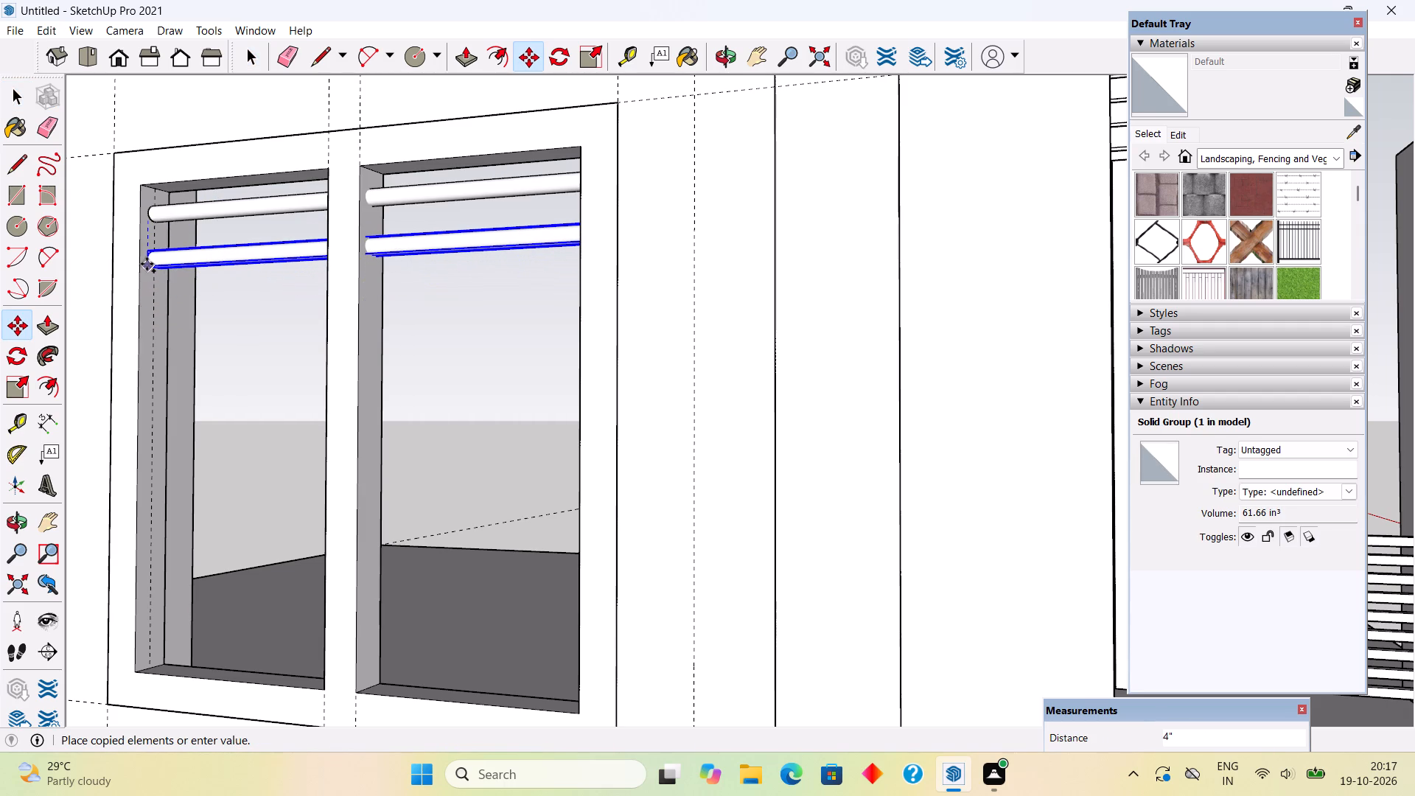
{"action": "type", "text": "4\""}
{"action": "key", "text": "Return"}
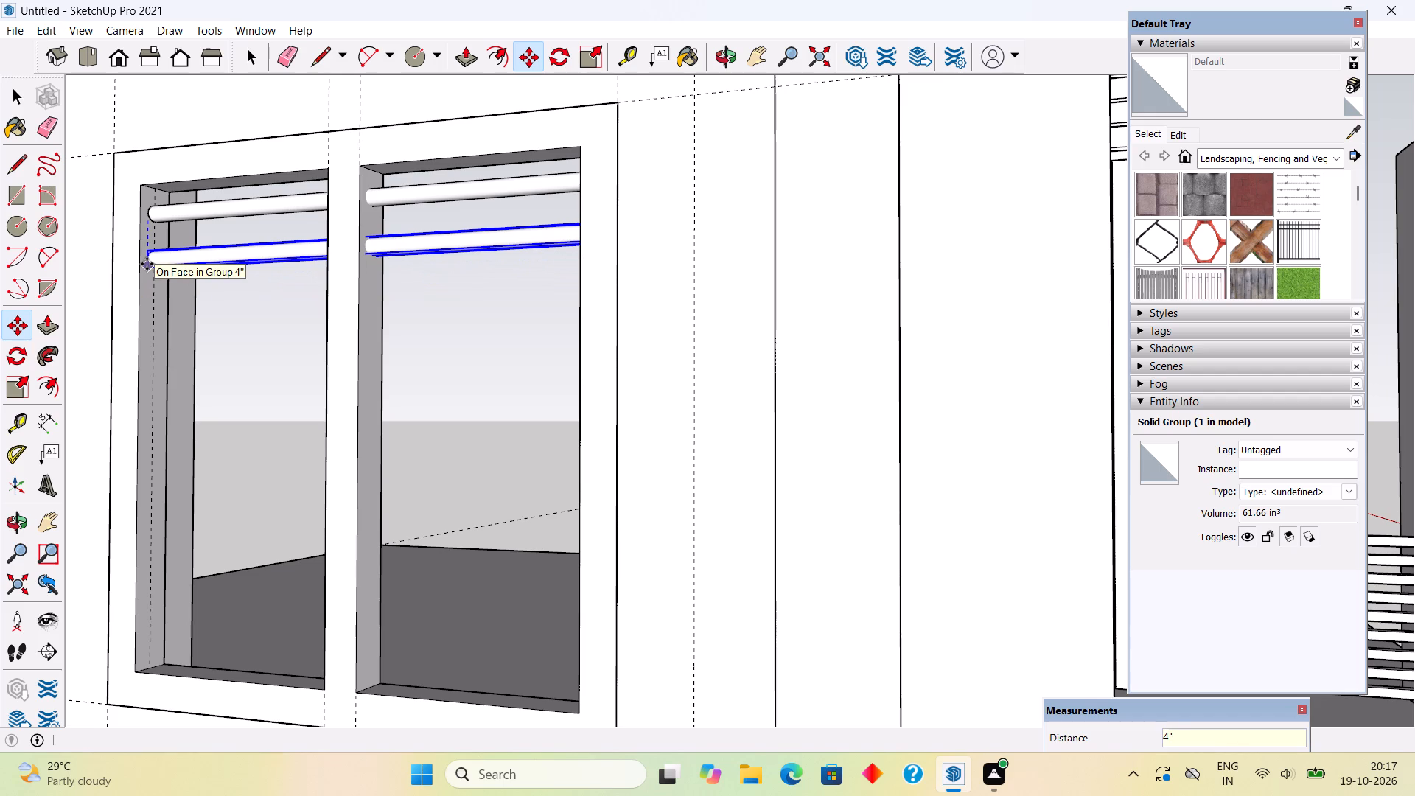
{"action": "type", "text": "x10"}
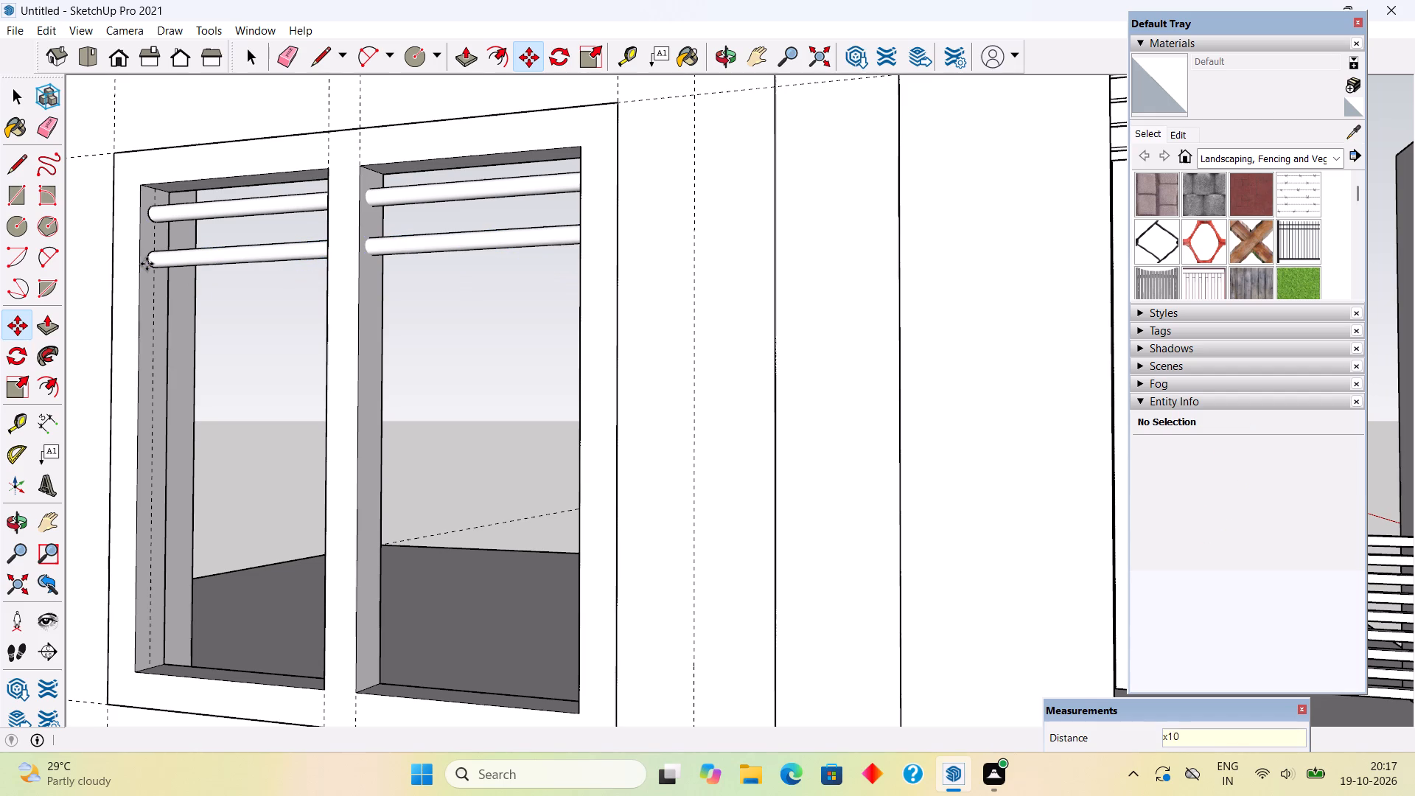
{"action": "key", "text": "Return"}
{"action": "key", "text": "space"}
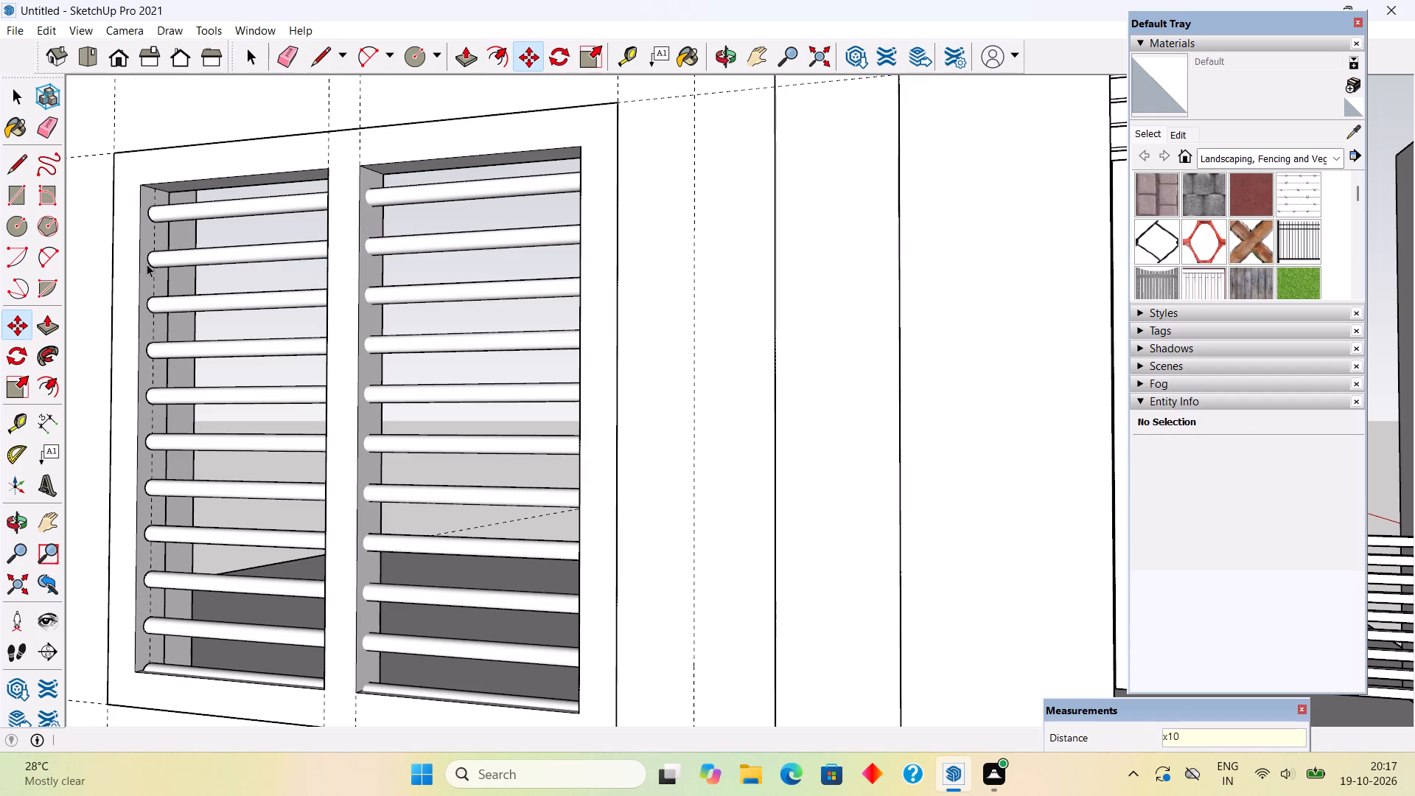
Delete the lowest round bar, the one lying against the window frame's sill.
{"action": "scroll", "coordinate": [491, 290], "scroll_direction": "down", "scroll_amount": 2}
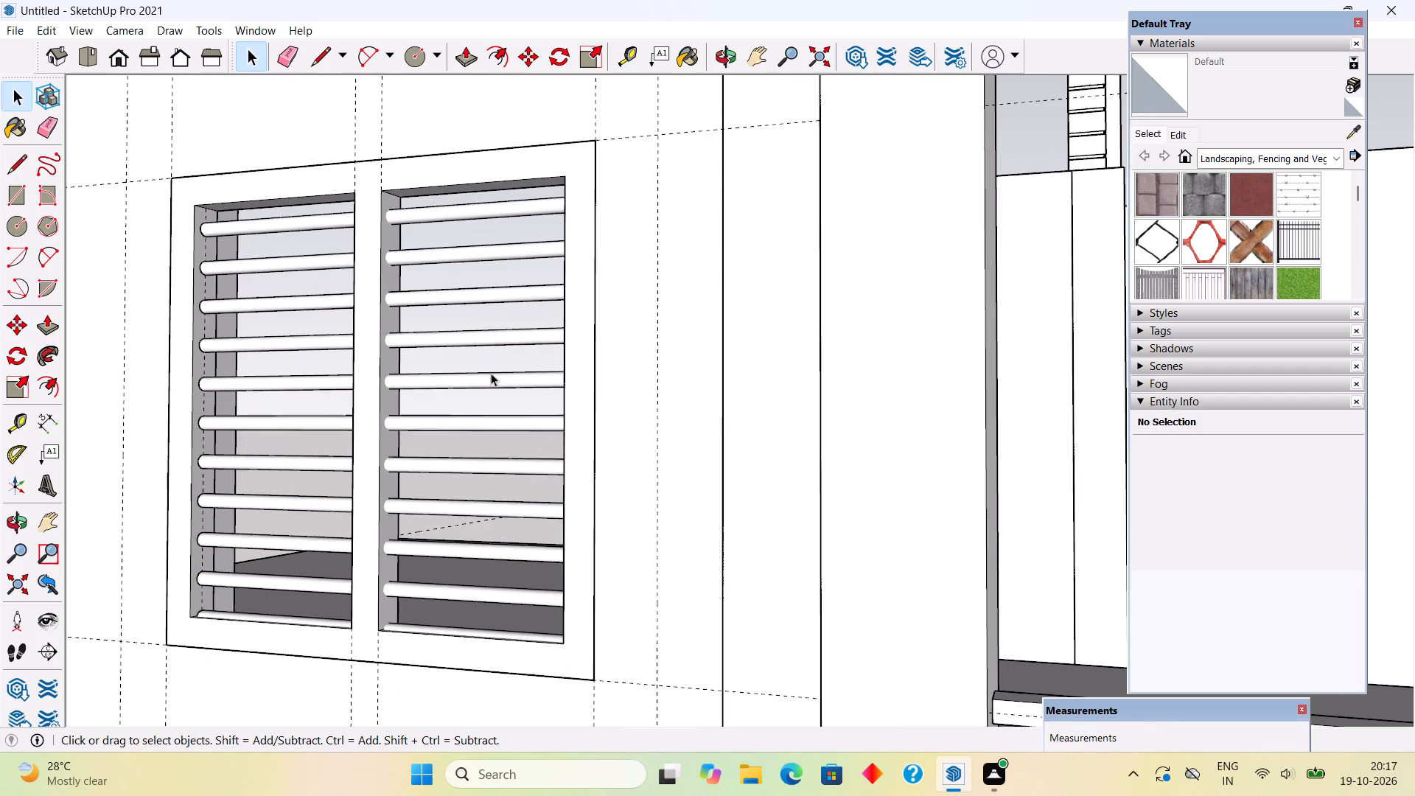
{"action": "scroll", "coordinate": [491, 373], "scroll_direction": "down", "scroll_amount": 4}
{"action": "middle_click_drag", "start_coordinate": [438, 371], "coordinate": [464, 497]}
{"action": "scroll", "coordinate": [451, 523], "scroll_direction": "up", "scroll_amount": 5}
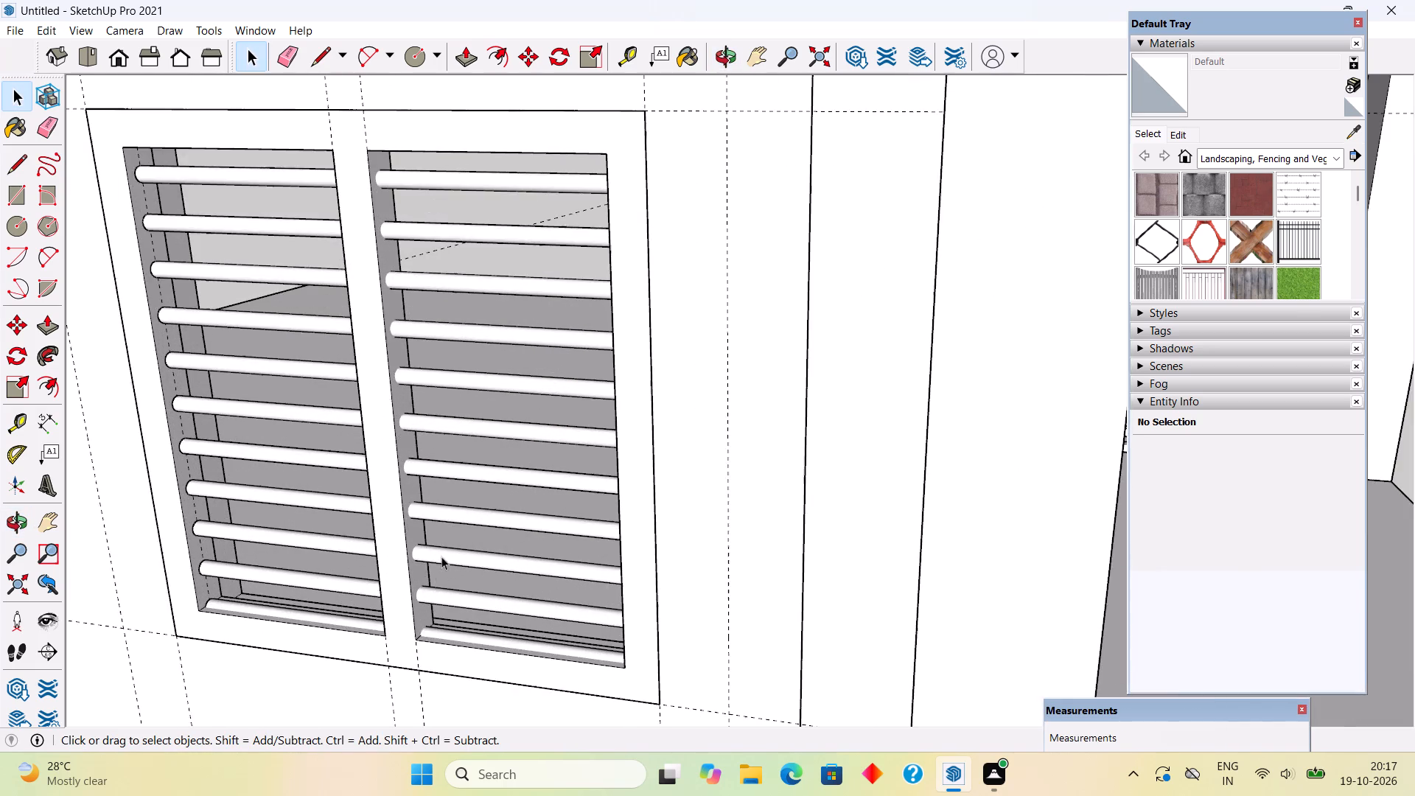
{"action": "scroll", "coordinate": [403, 628], "scroll_direction": "up", "scroll_amount": 4}
{"action": "left_click", "coordinate": [359, 624]}
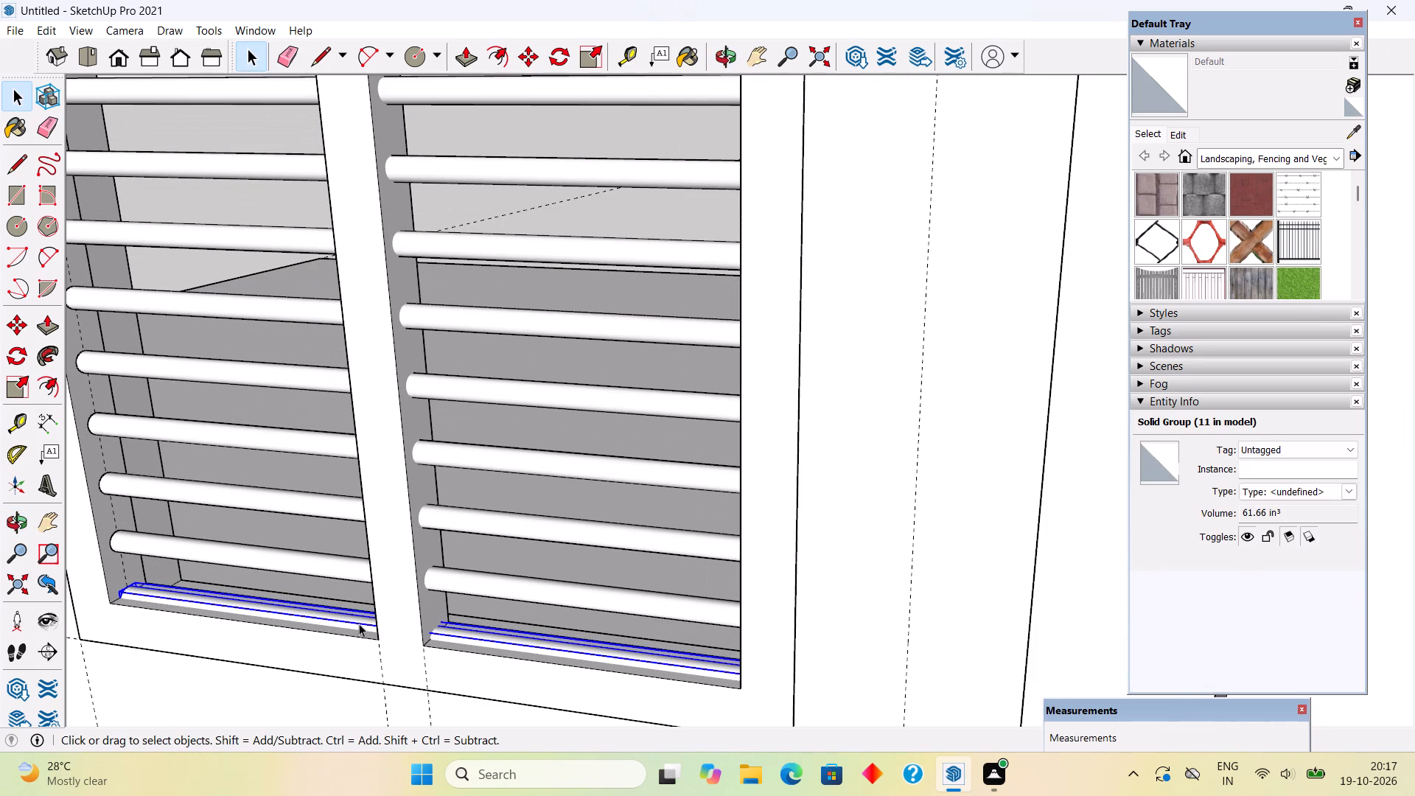
{"action": "key", "text": "Delete"}
Draw a rectangle about 10' 7" high by 5' wide on the side wall around the window, down to the wall's base.
{"action": "scroll", "coordinate": [398, 525], "scroll_direction": "down", "scroll_amount": 11}
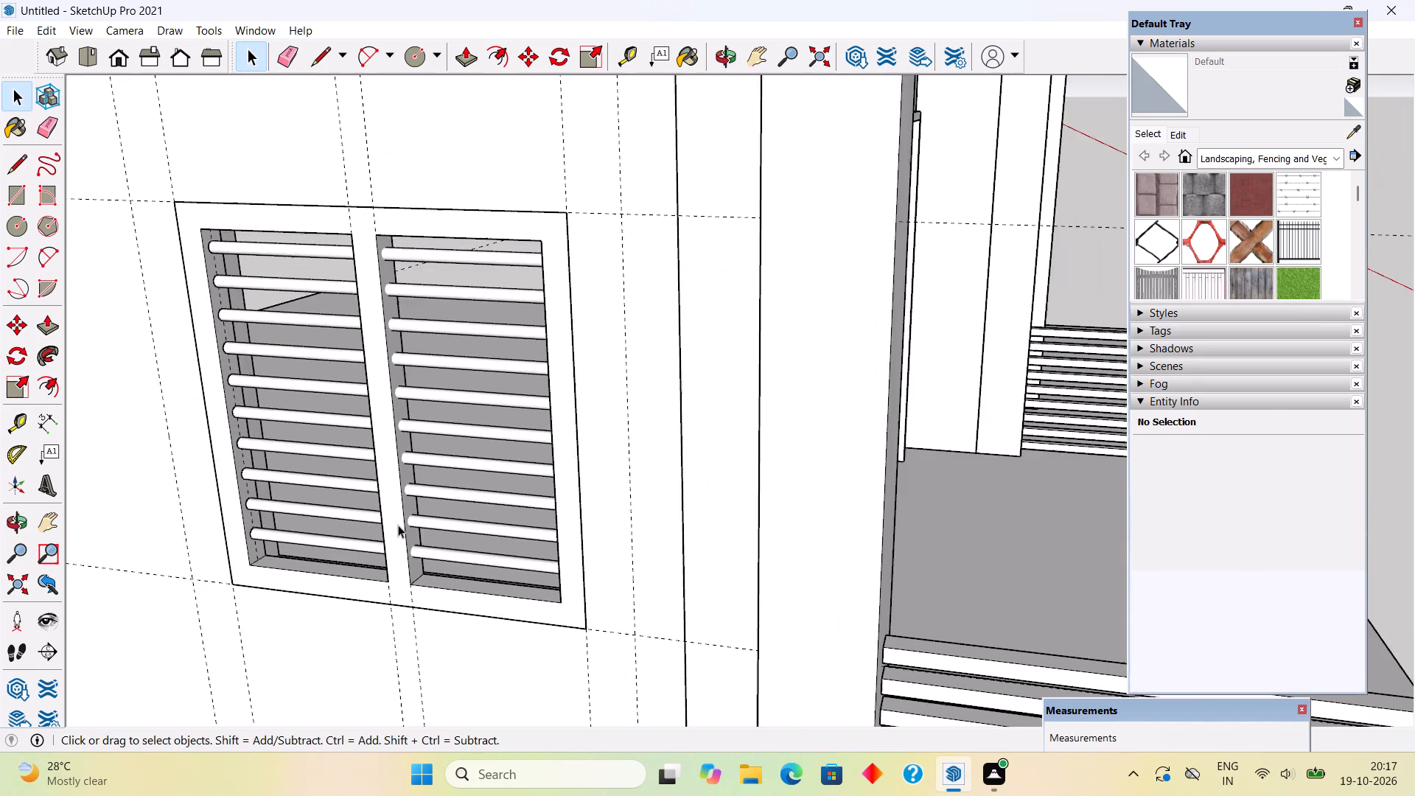
{"action": "scroll", "coordinate": [398, 525], "scroll_direction": "down", "scroll_amount": 2}
{"action": "middle_click_drag", "start_coordinate": [402, 534], "coordinate": [565, 454]}
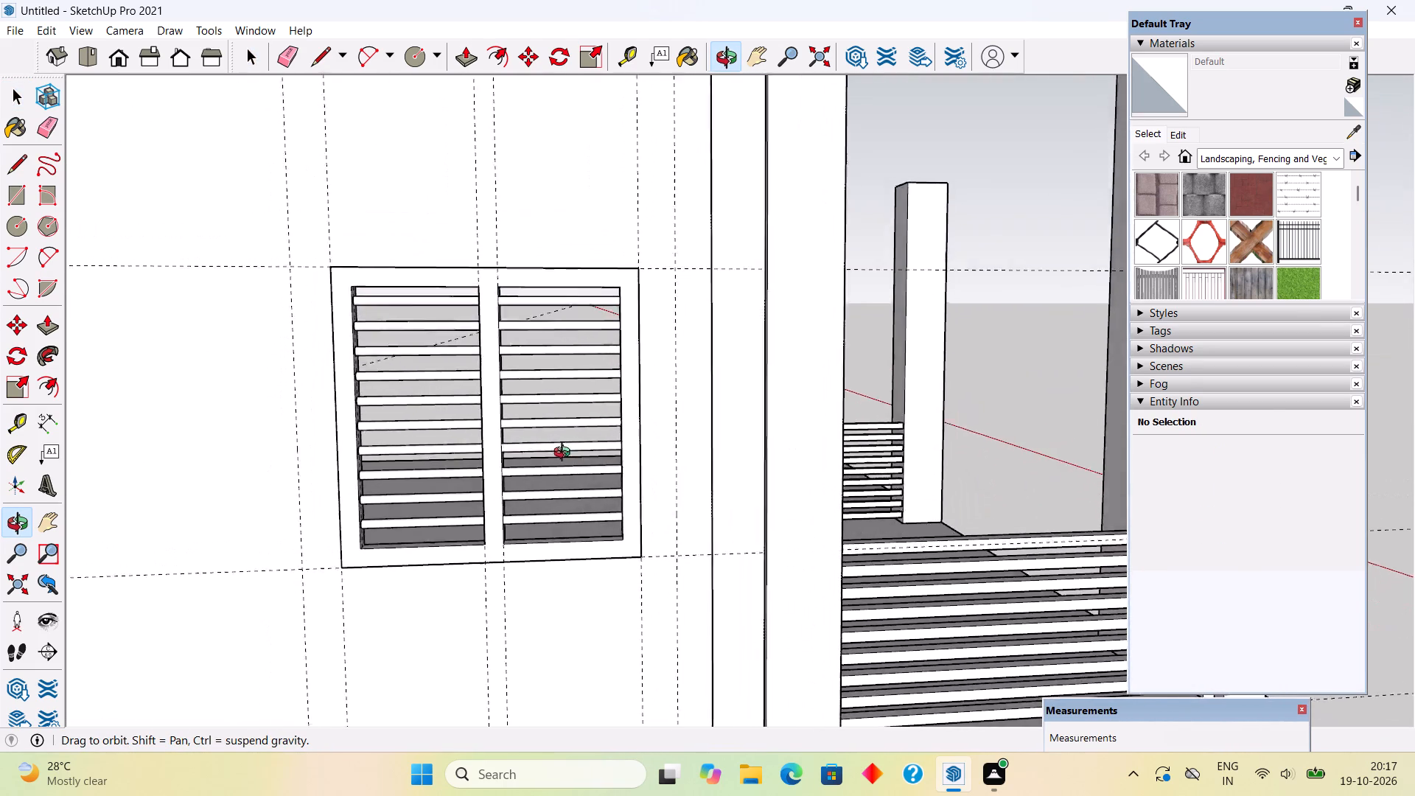
{"action": "middle_click_drag", "start_coordinate": [565, 454], "coordinate": [648, 492]}
{"action": "scroll", "coordinate": [648, 492], "scroll_direction": "down", "scroll_amount": 7}
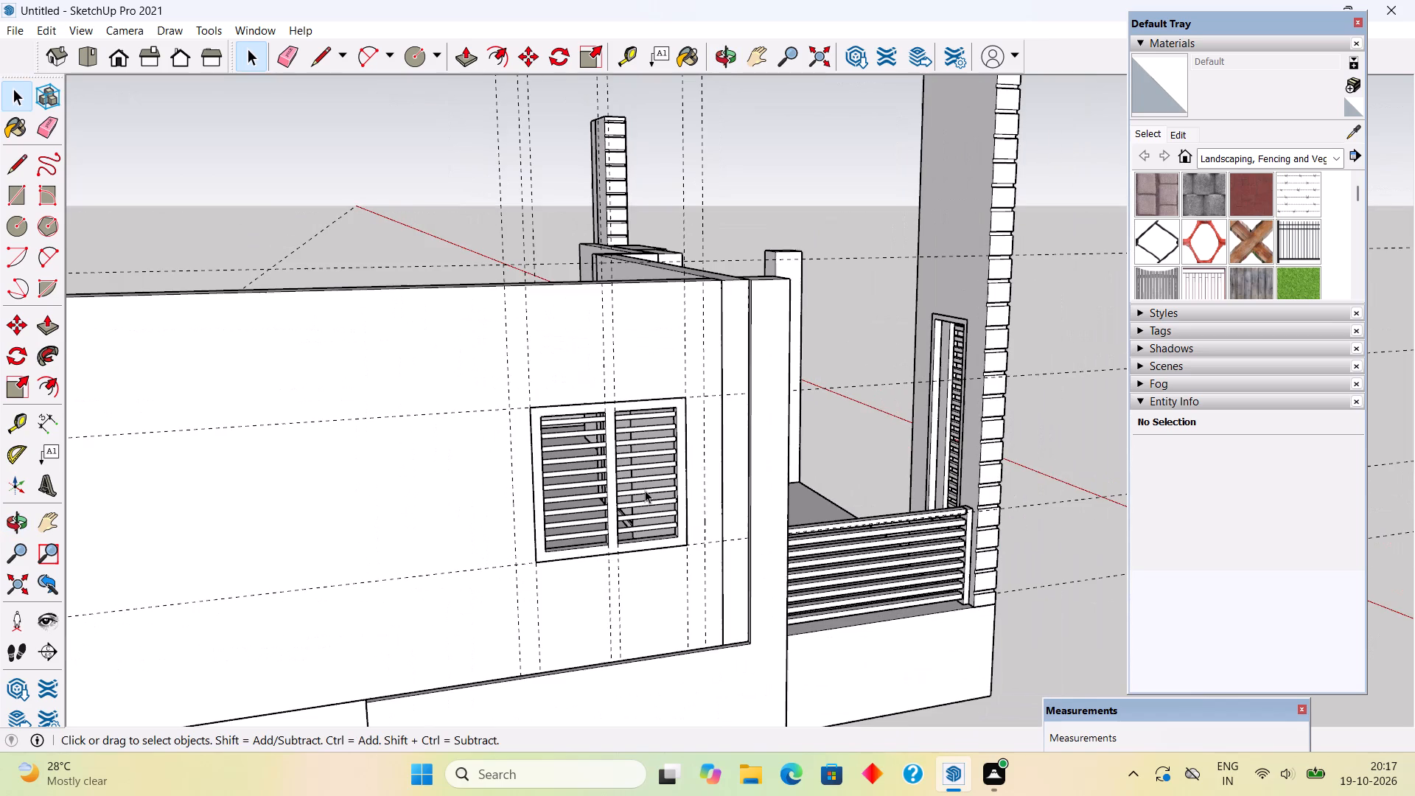
{"action": "scroll", "coordinate": [637, 477], "scroll_direction": "down", "scroll_amount": 4}
{"action": "middle_click_drag", "start_coordinate": [645, 469], "coordinate": [590, 436]}
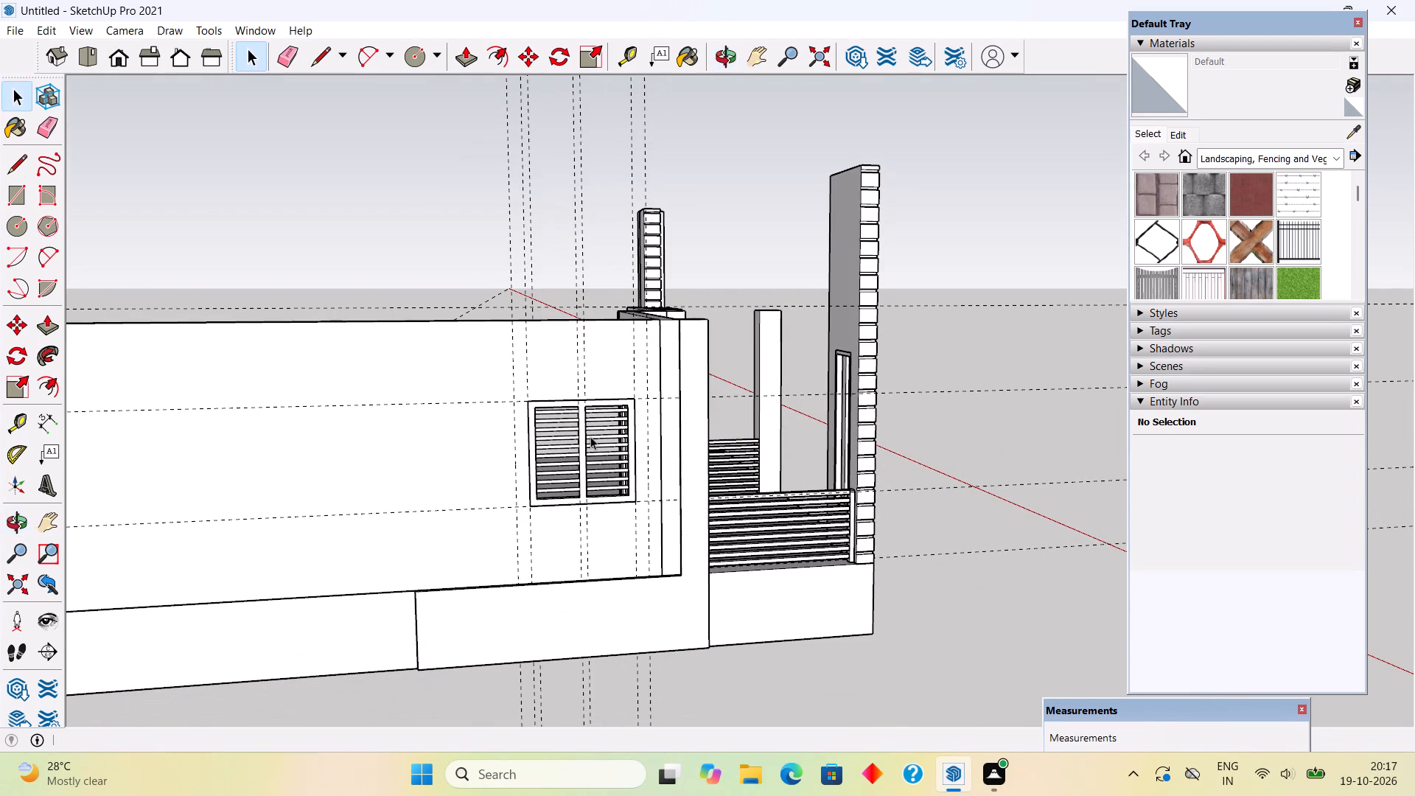
{"action": "key", "text": "r"}
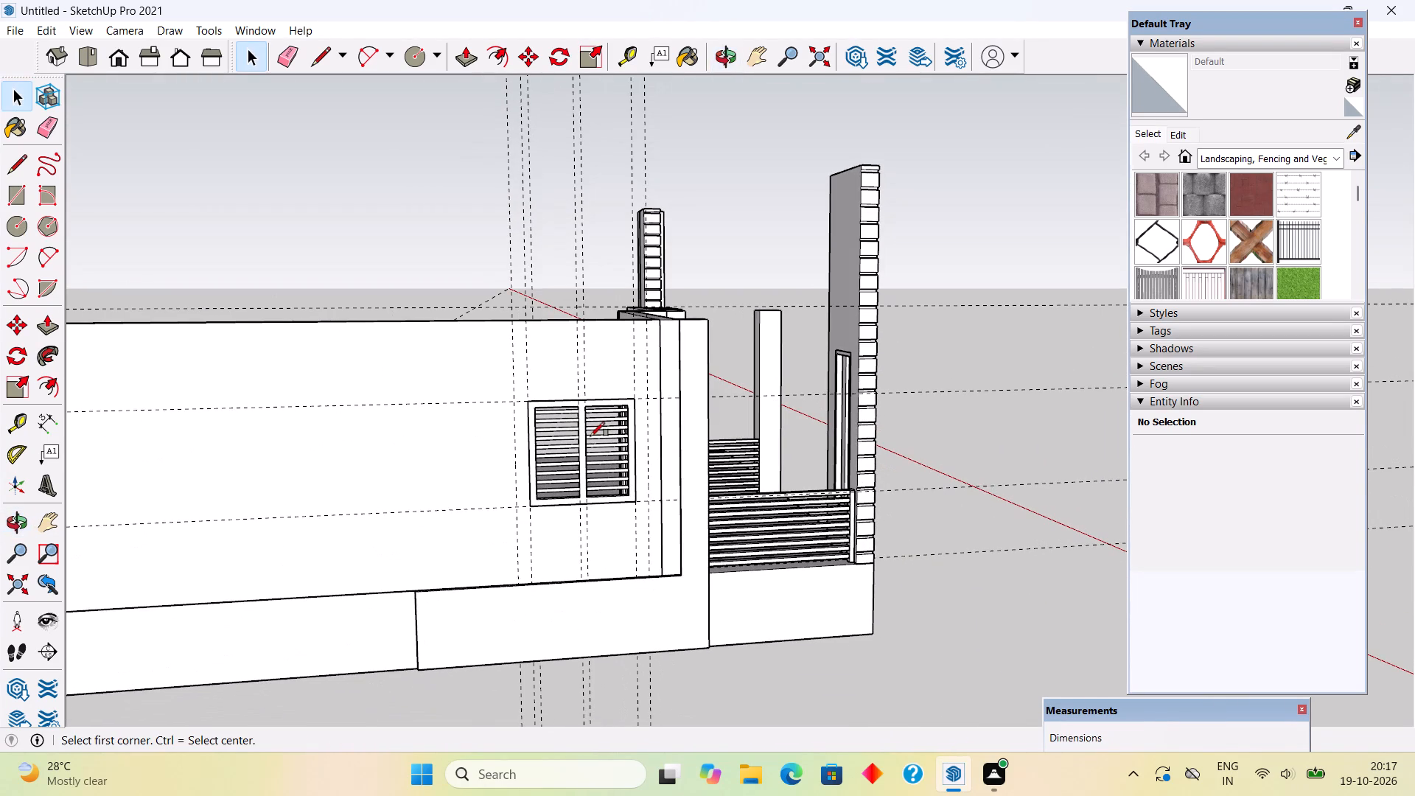
{"action": "left_click", "coordinate": [510, 302]}
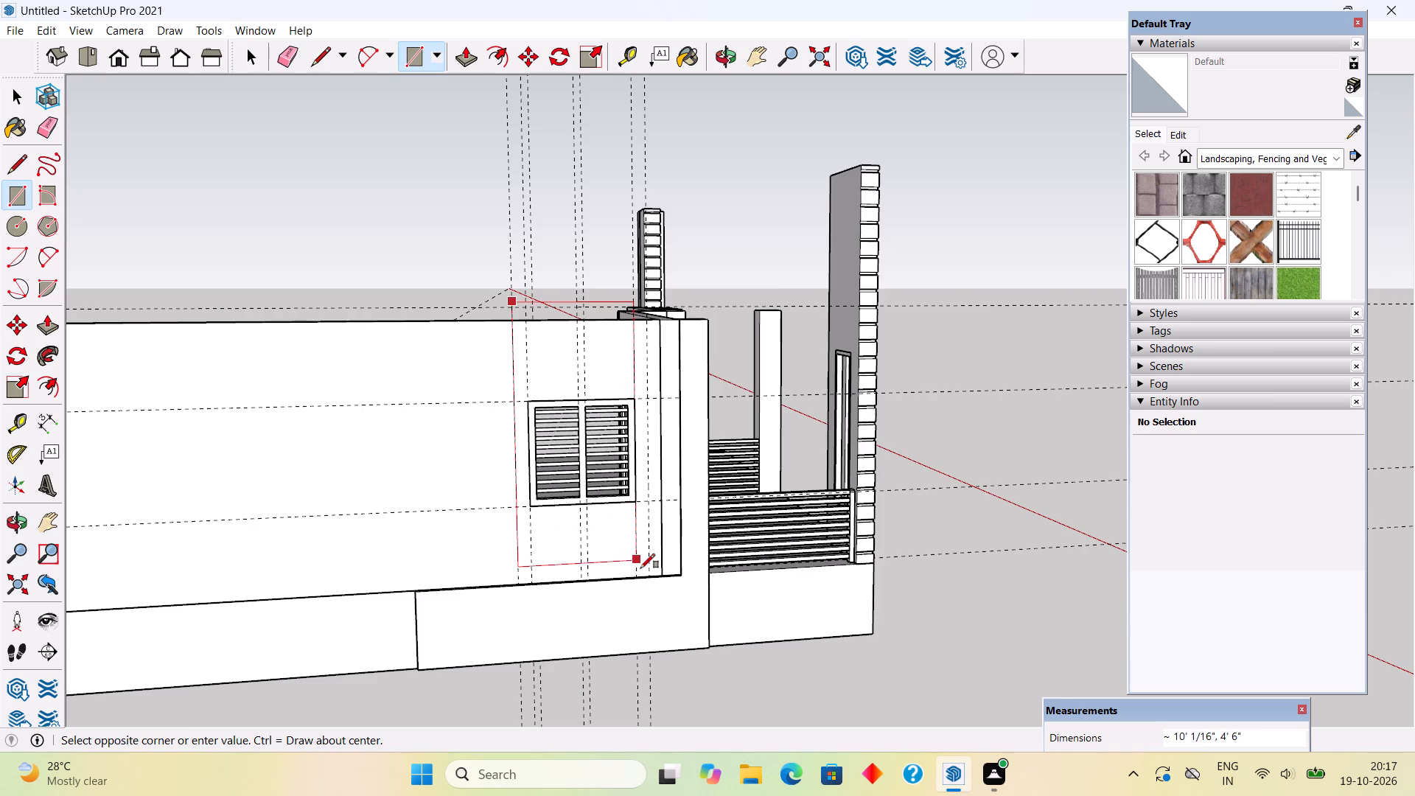
{"action": "scroll", "coordinate": [640, 568], "scroll_direction": "up", "scroll_amount": 8}
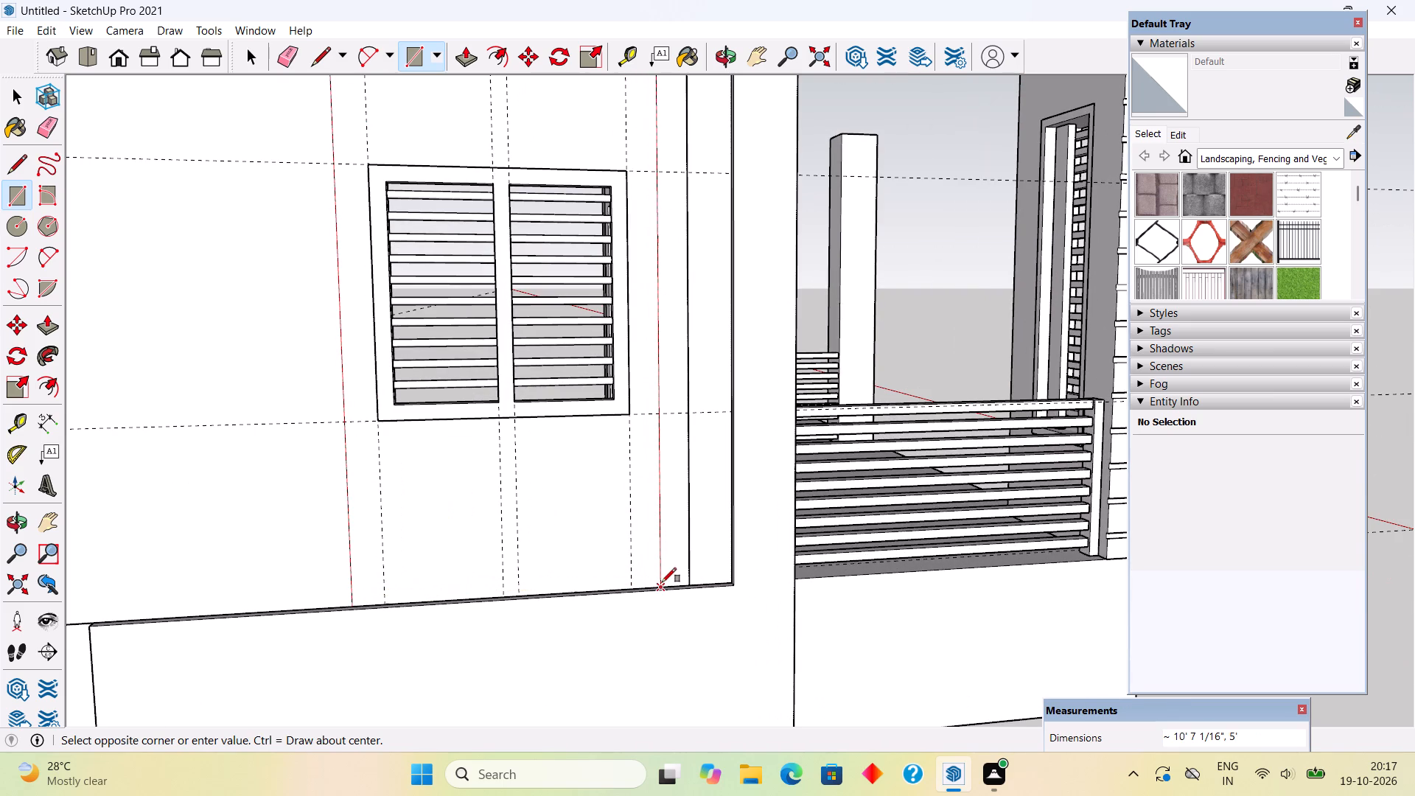
{"action": "left_click", "coordinate": [662, 582]}
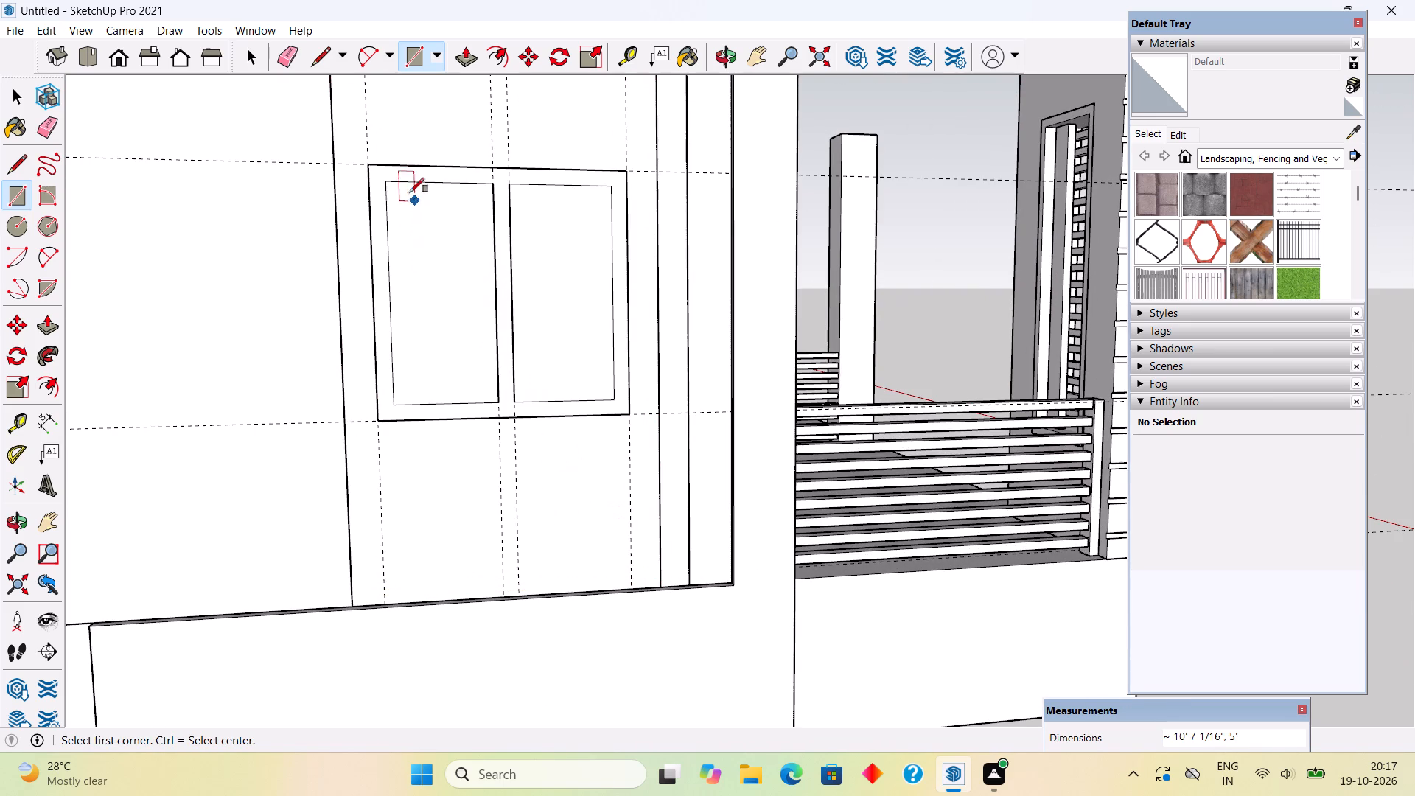
Outline the window frame with a rectangle inside the new panel and delete the enclosed face to open it up.
{"action": "left_click", "coordinate": [377, 164]}
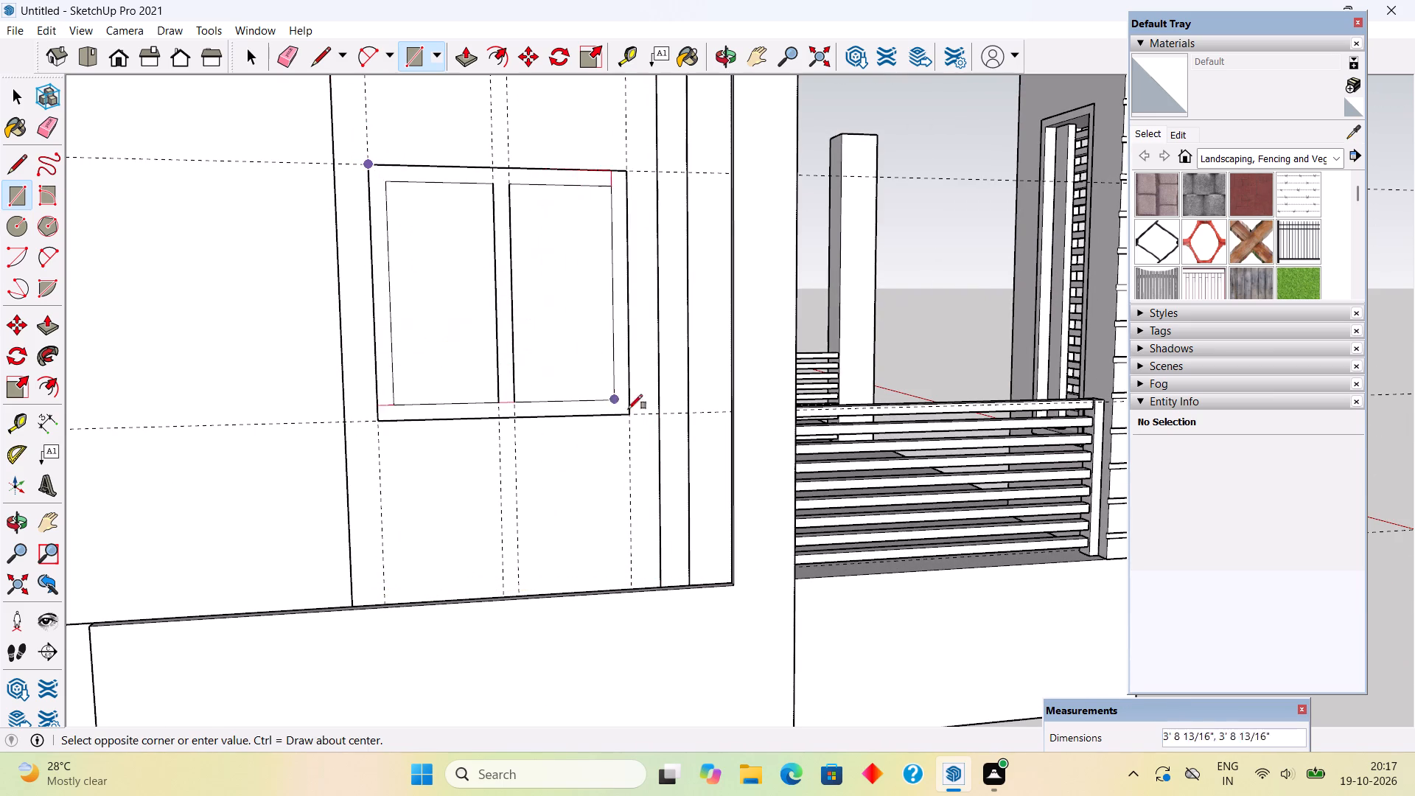
{"action": "left_click", "coordinate": [627, 405]}
{"action": "key", "text": "space"}
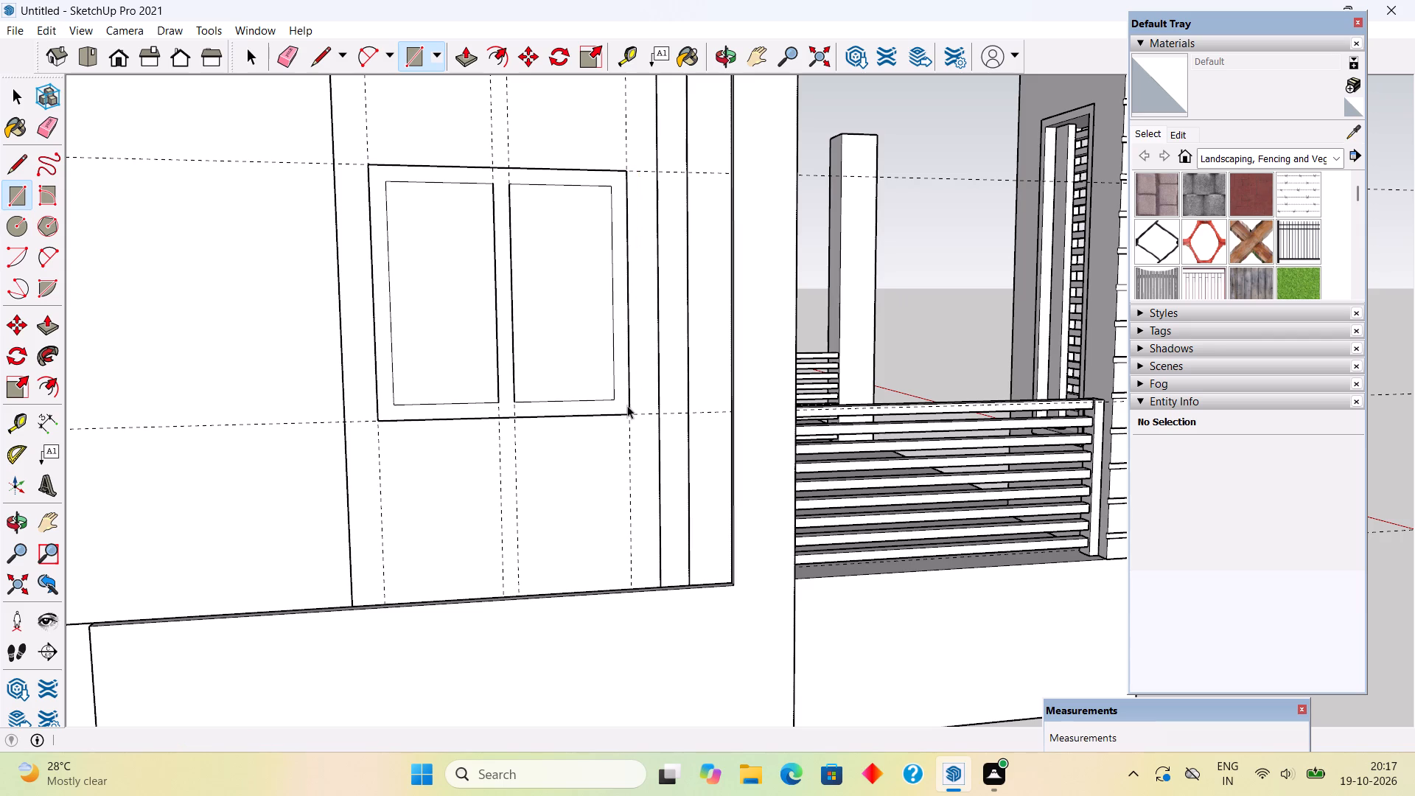
{"action": "type", "text": "p"}
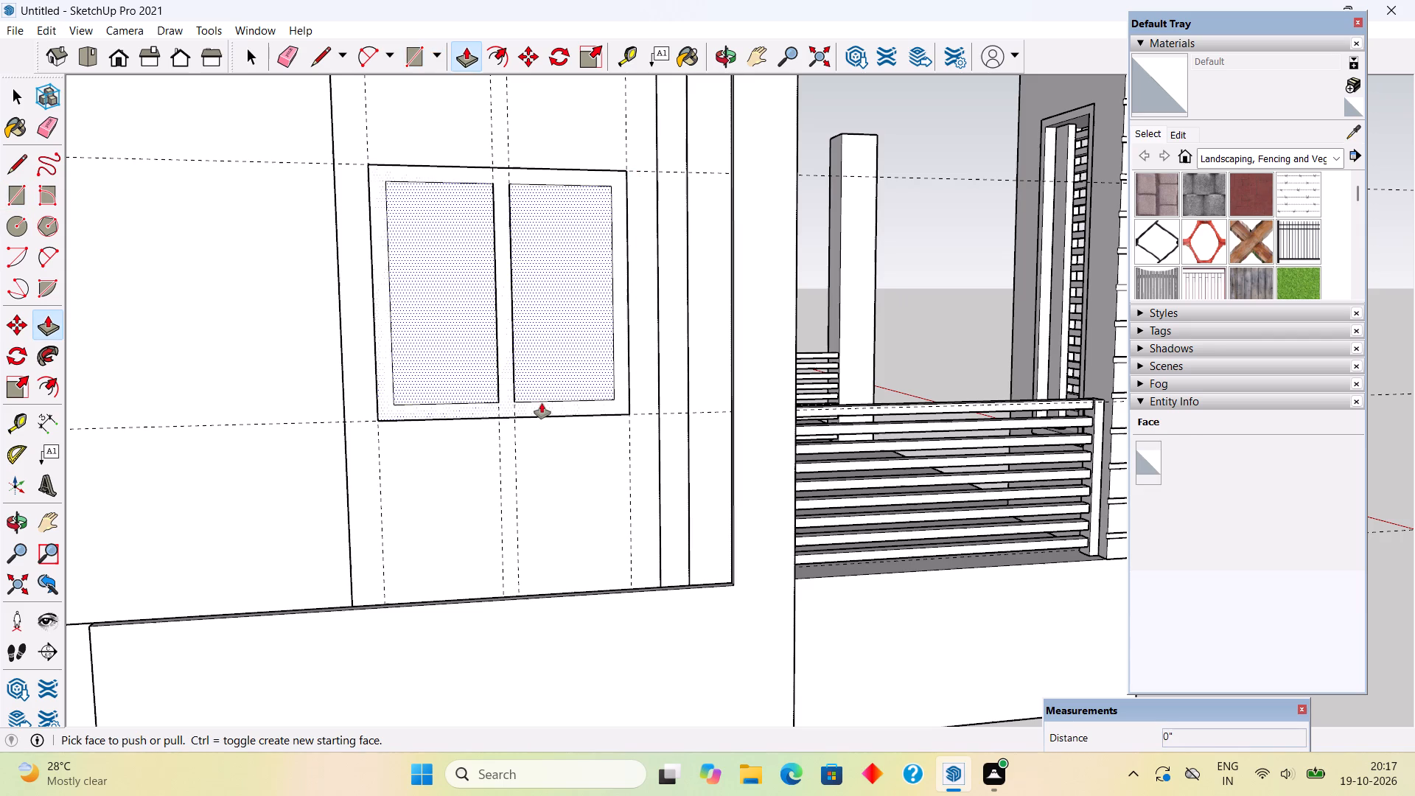
{"action": "key", "text": "space"}
{"action": "left_click", "coordinate": [483, 408]}
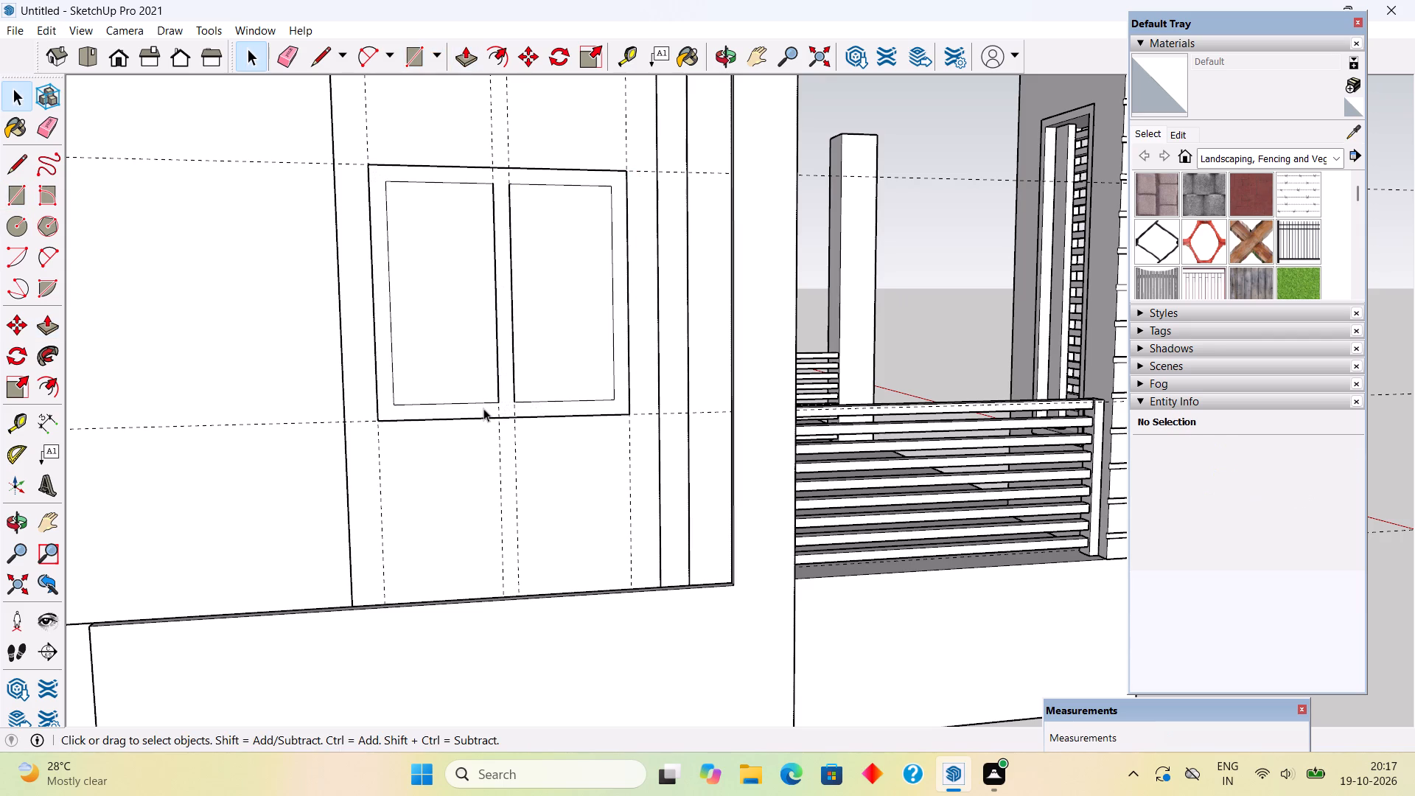
{"action": "key", "text": "Delete"}
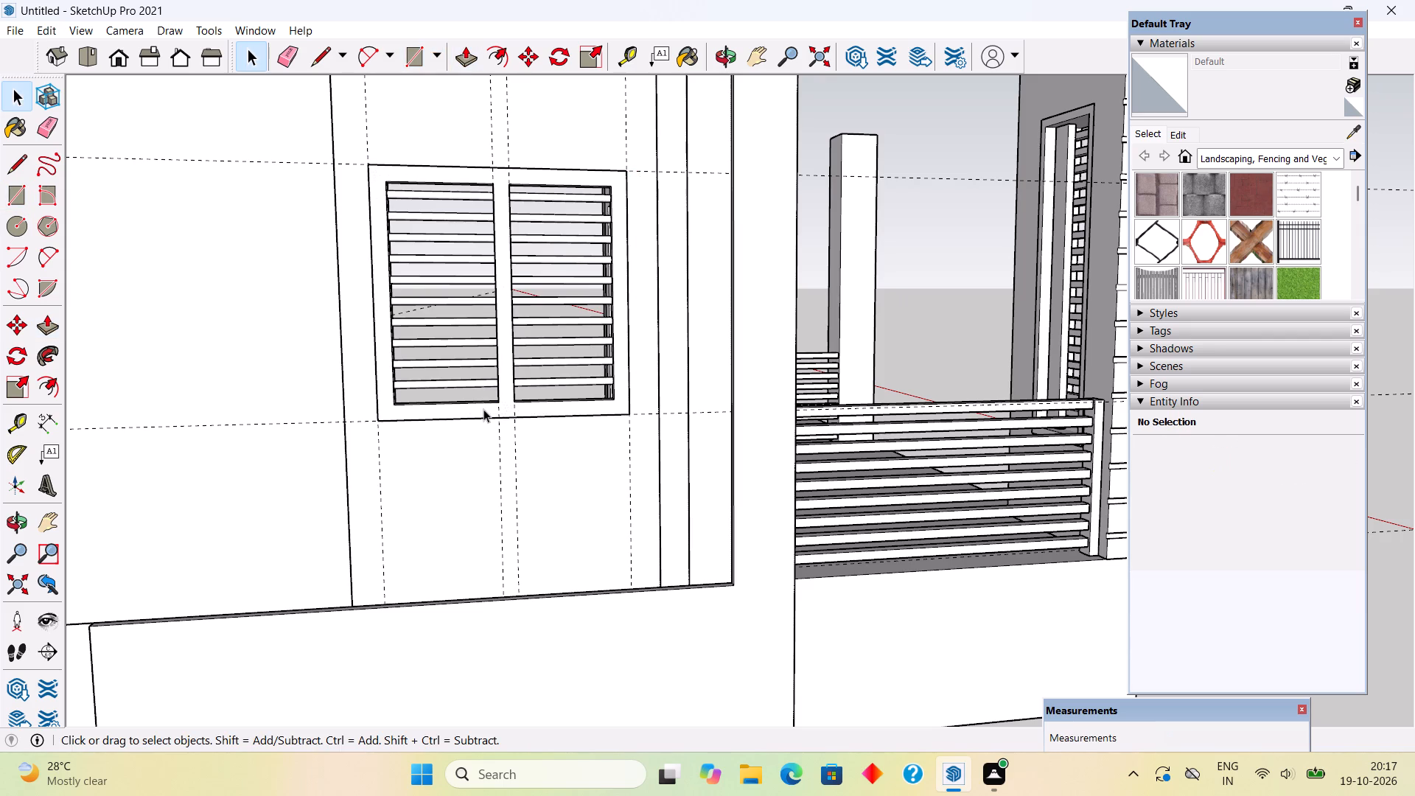
Push/Pull the panel face around the window 1' outward from the side wall.
{"action": "scroll", "coordinate": [483, 409], "scroll_direction": "down", "scroll_amount": 1}
{"action": "left_click", "coordinate": [500, 478]}
{"action": "left_click", "coordinate": [492, 486]}
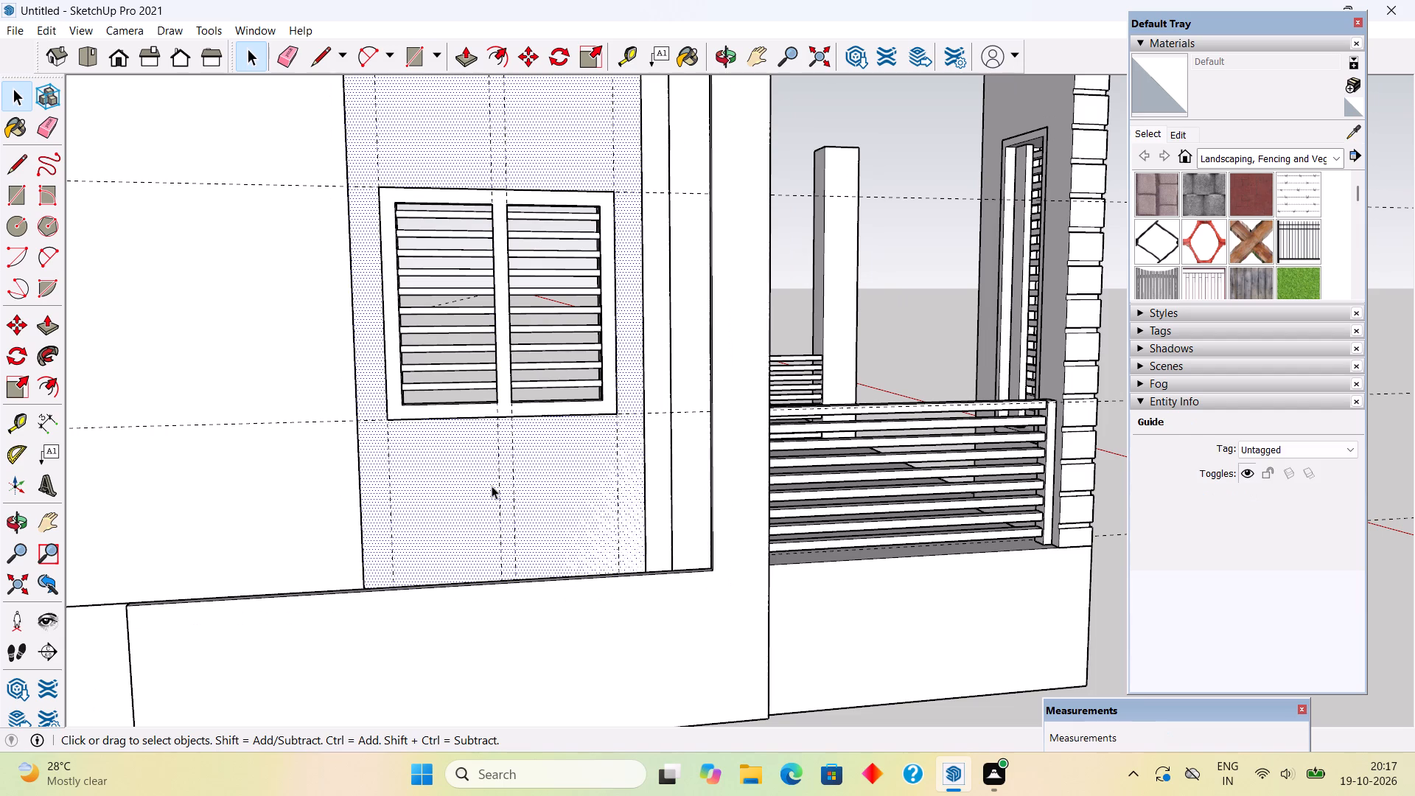
{"action": "key", "text": "p"}
{"action": "left_click", "coordinate": [492, 486]}
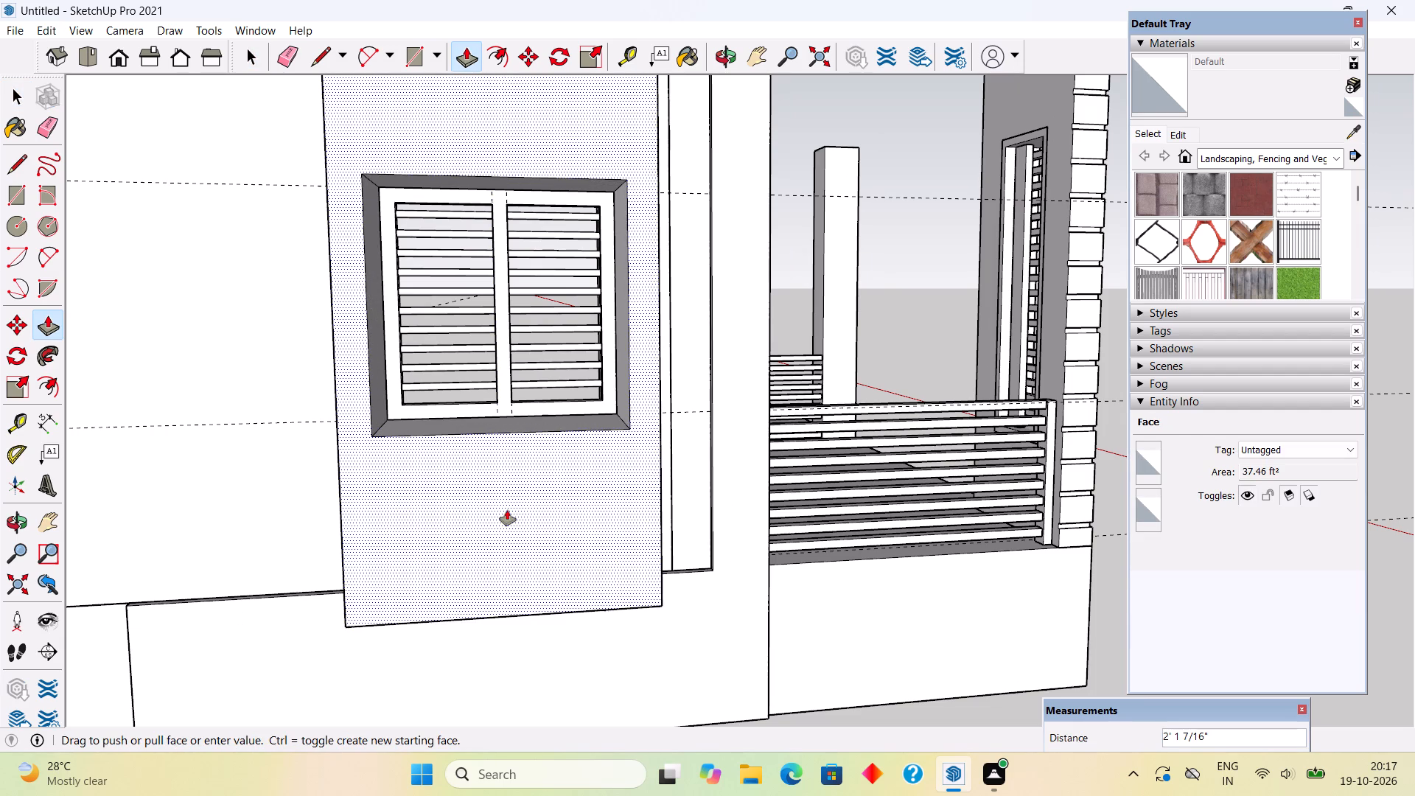
{"action": "type", "text": "1'"}
{"action": "key", "text": "Return"}
{"action": "key", "text": "space"}
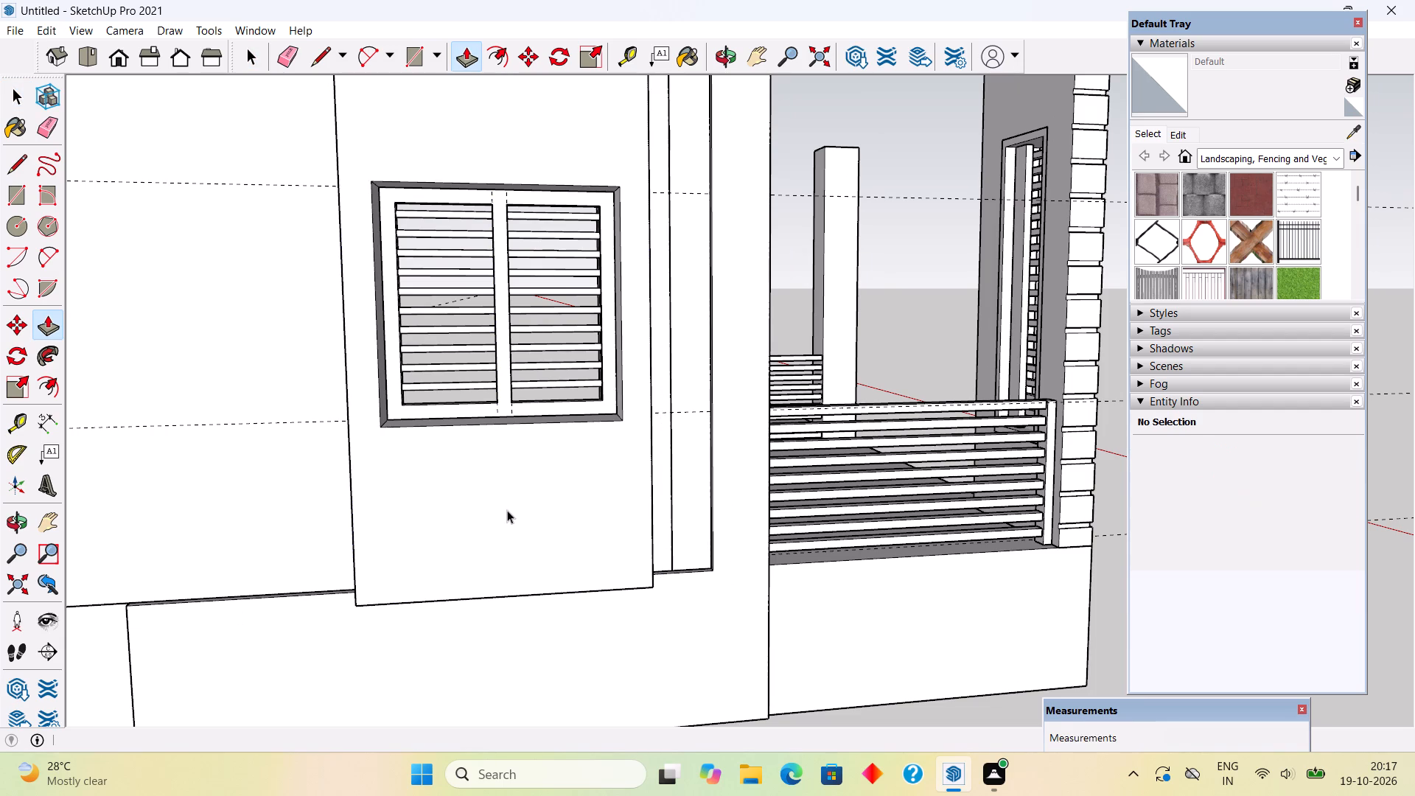
Push the projecting panel face around the window back toward the wall by 6".
{"action": "middle_click_drag", "start_coordinate": [557, 475], "coordinate": [796, 407]}
{"action": "scroll", "coordinate": [796, 405], "scroll_direction": "down", "scroll_amount": 5}
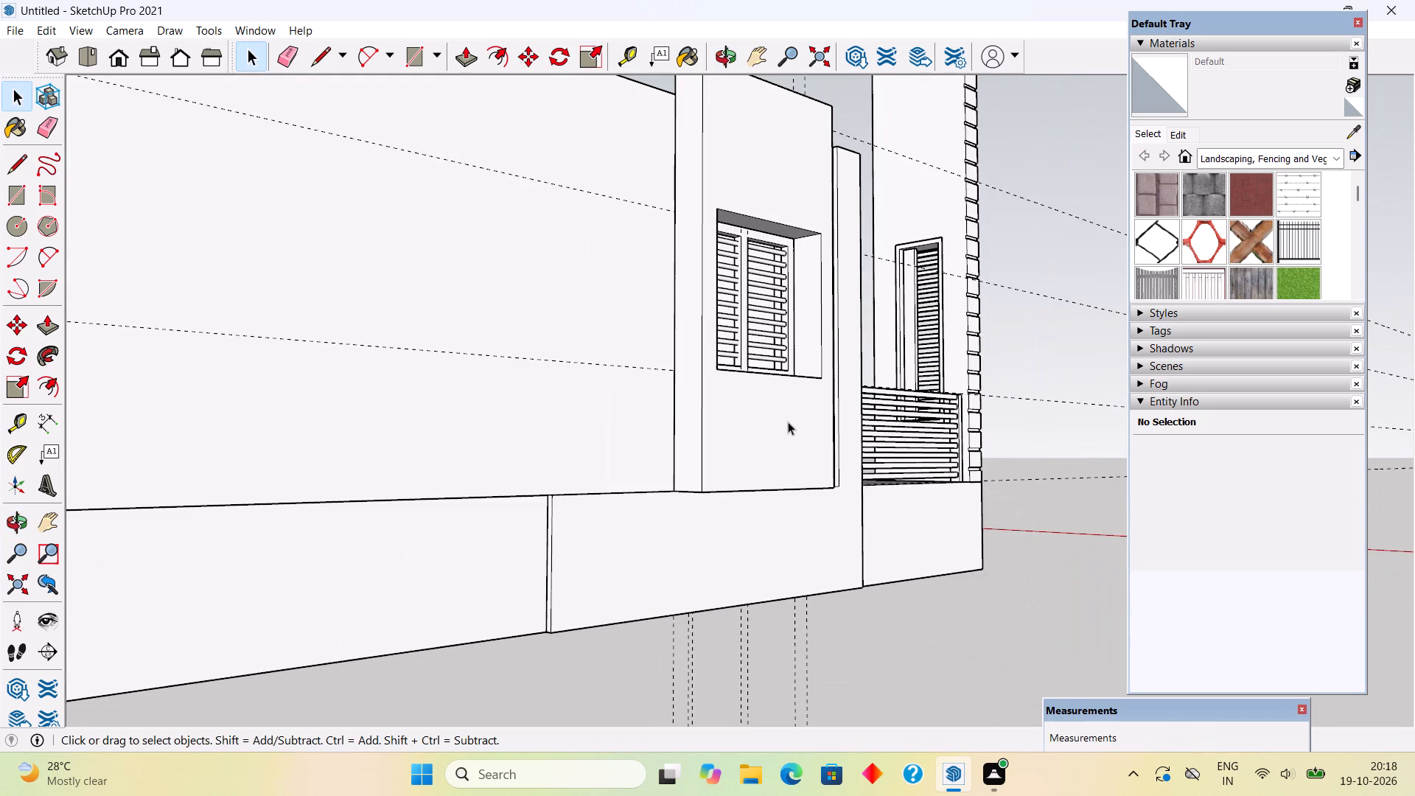
{"action": "left_click", "coordinate": [757, 438]}
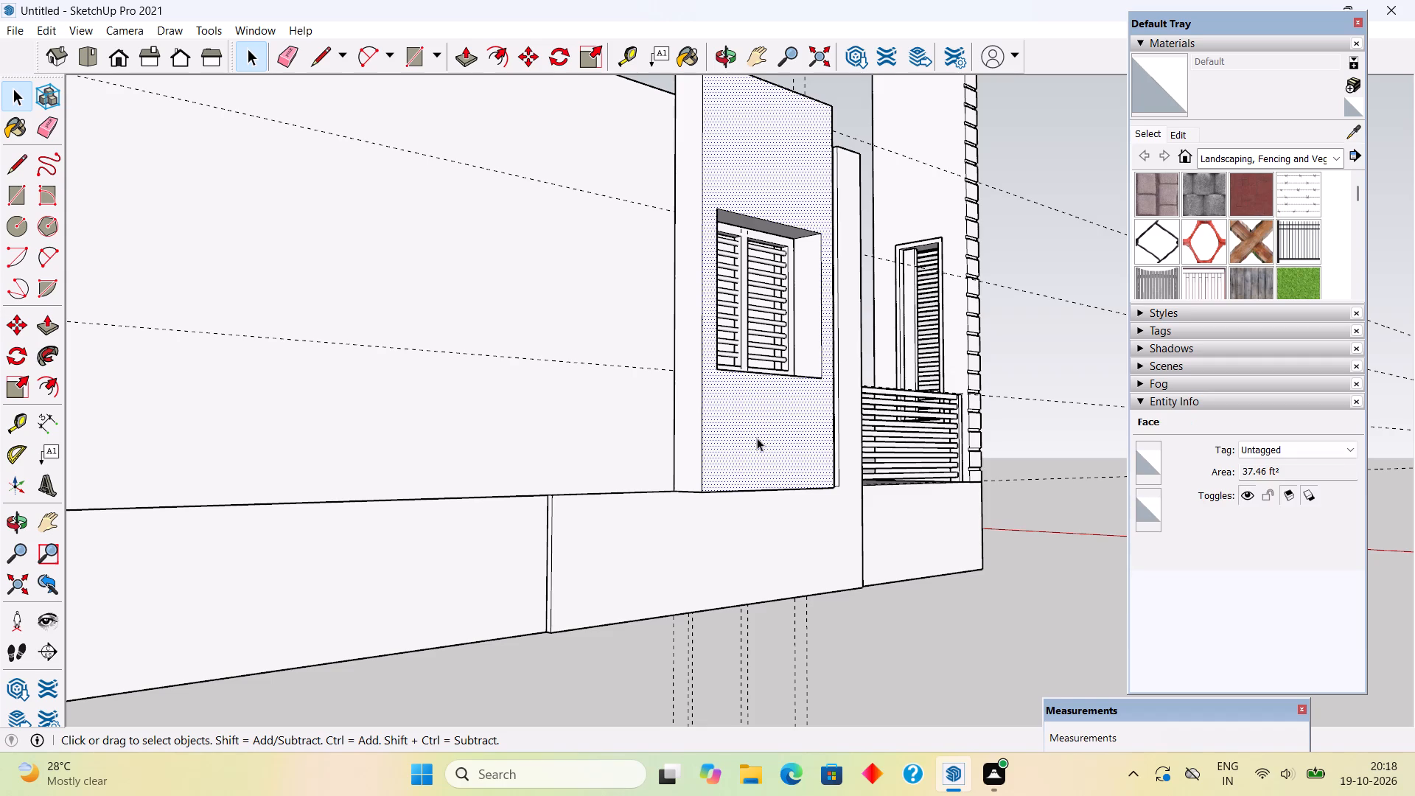
{"action": "key", "text": "p"}
{"action": "left_click", "coordinate": [757, 438]}
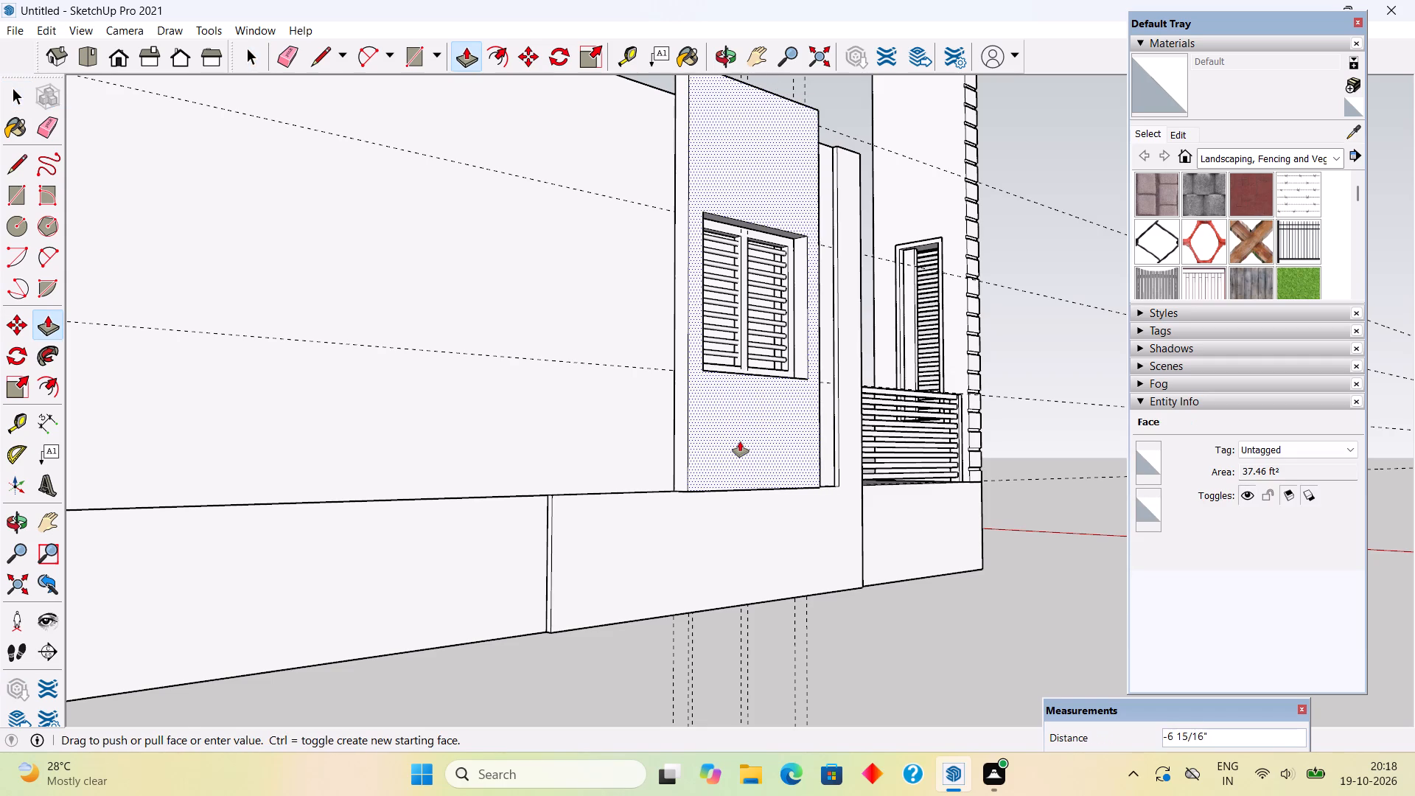
{"action": "type", "text": "6\""}
{"action": "key", "text": "Return"}
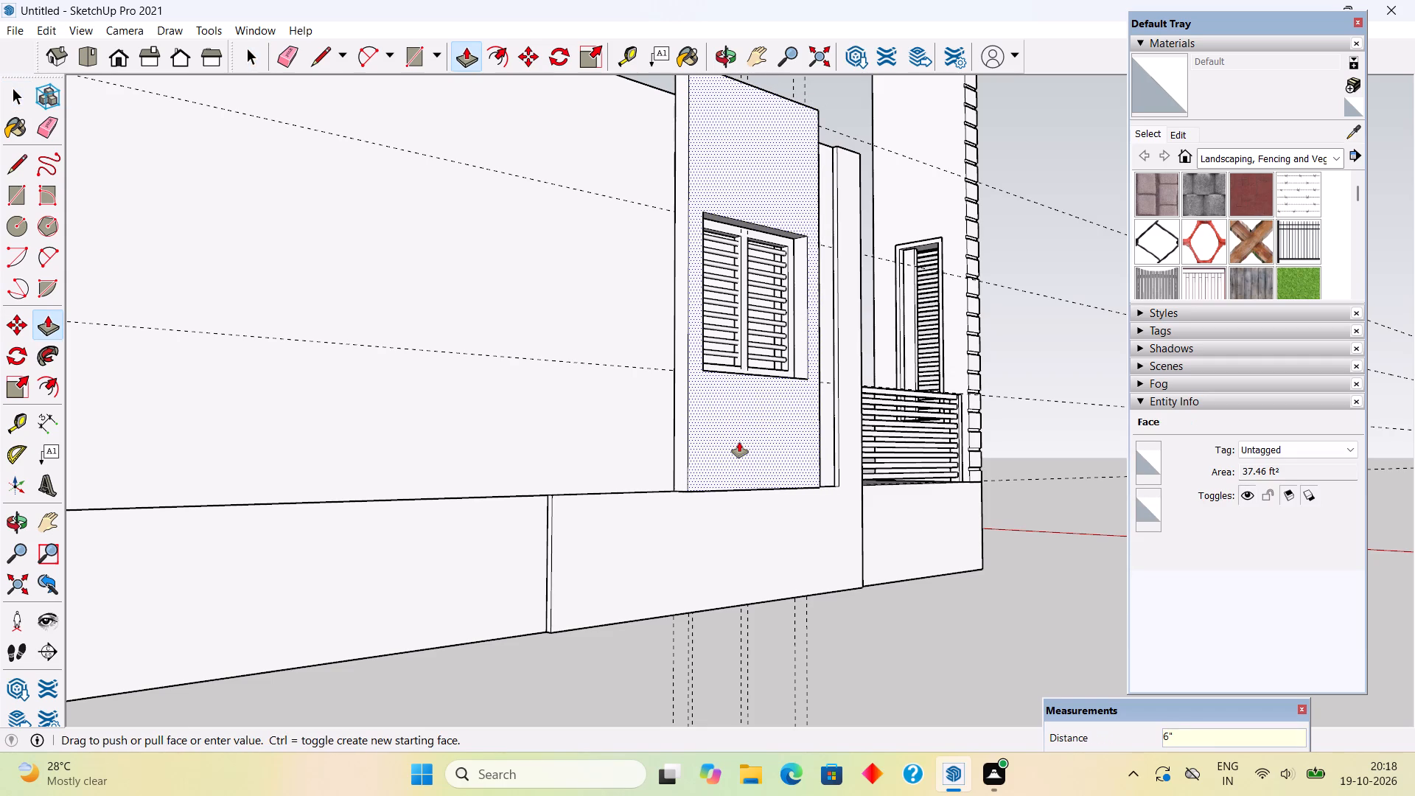
Select all of the projecting window surround's geometry and make it a group.
{"action": "key", "text": "space"}
{"action": "triple_click", "coordinate": [739, 442]}
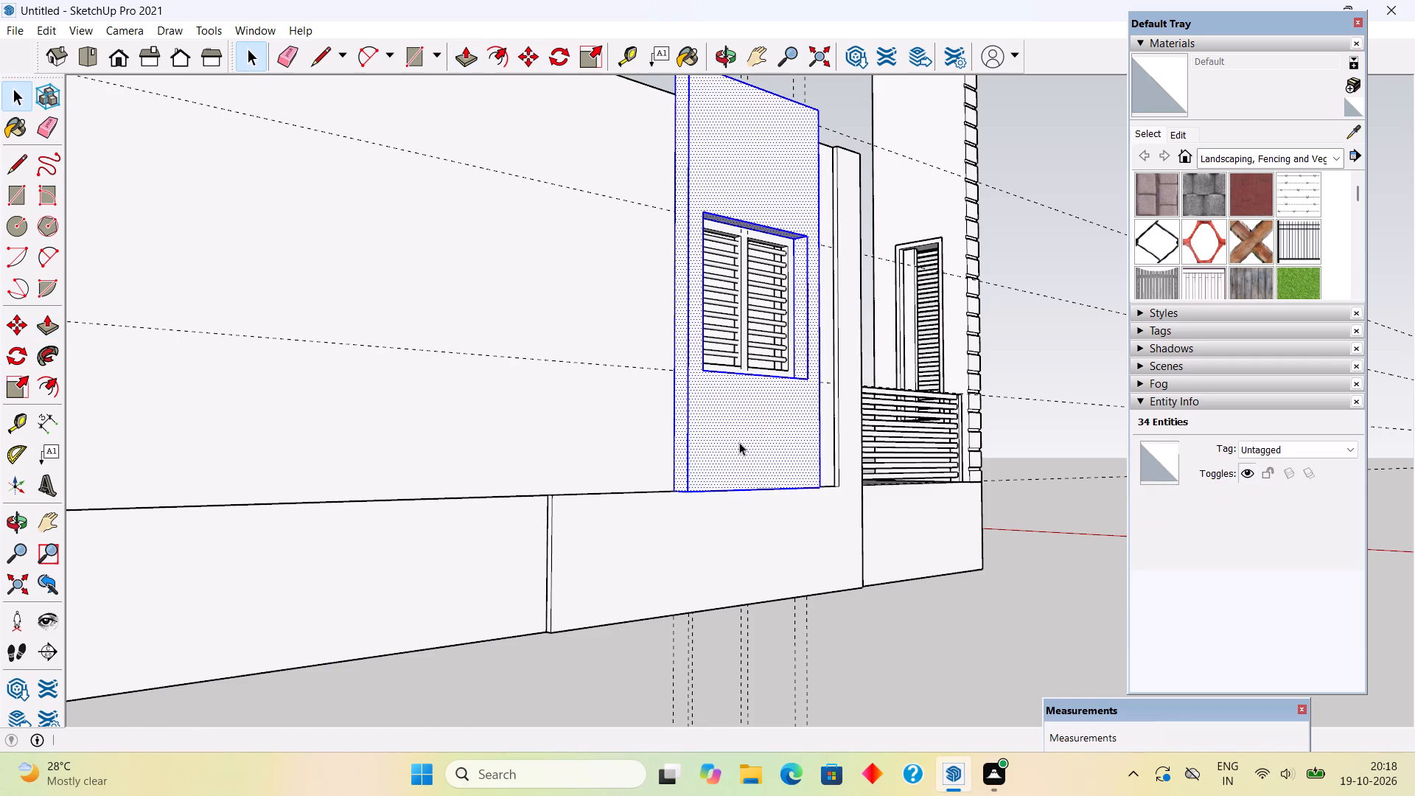
{"action": "right_click", "coordinate": [739, 442]}
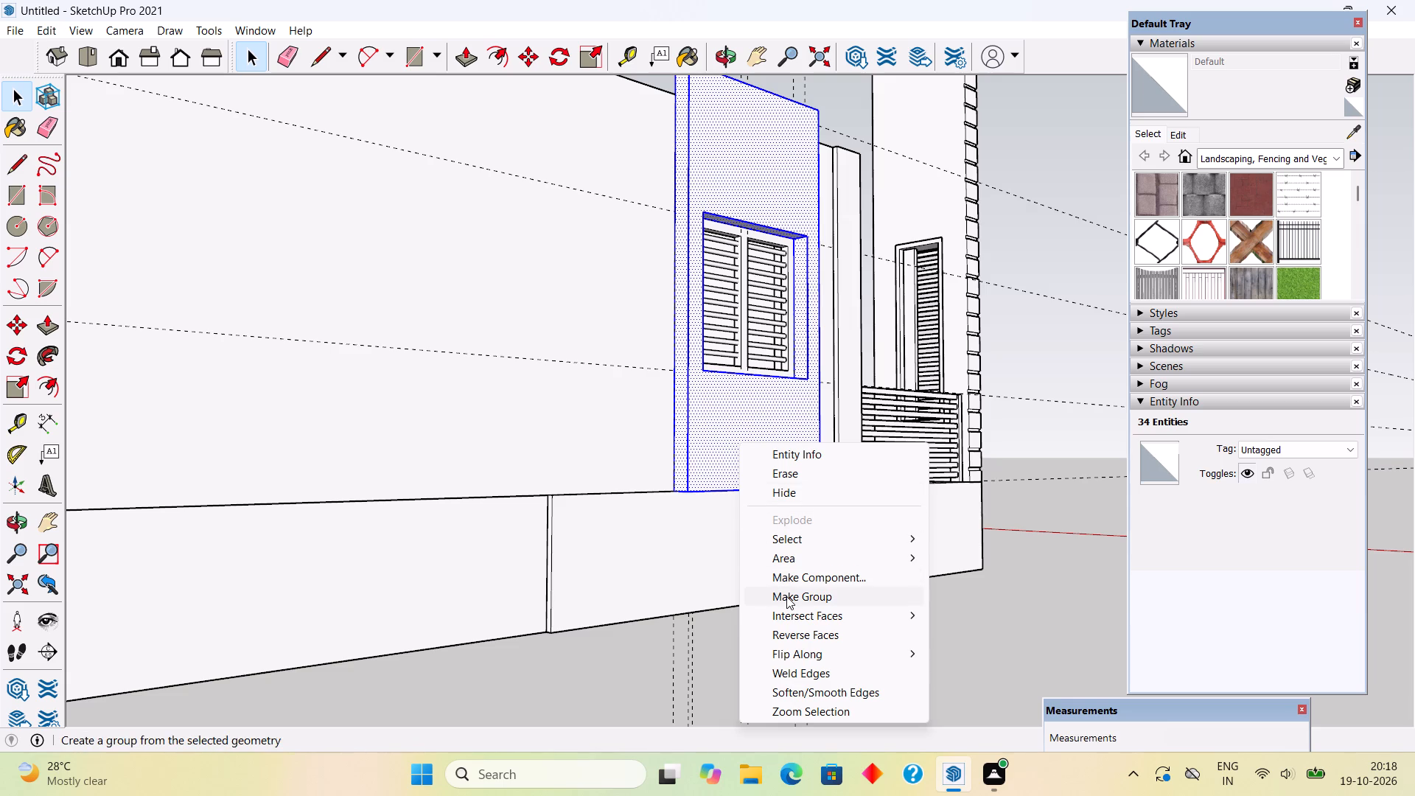
{"action": "left_click", "coordinate": [789, 596]}
{"action": "left_click", "coordinate": [835, 613]}
Examine the side wall from outside and the barred window from inside the room.
{"action": "scroll", "coordinate": [749, 535], "scroll_direction": "down", "scroll_amount": 6}
{"action": "middle_click_drag", "start_coordinate": [554, 469], "coordinate": [593, 488]}
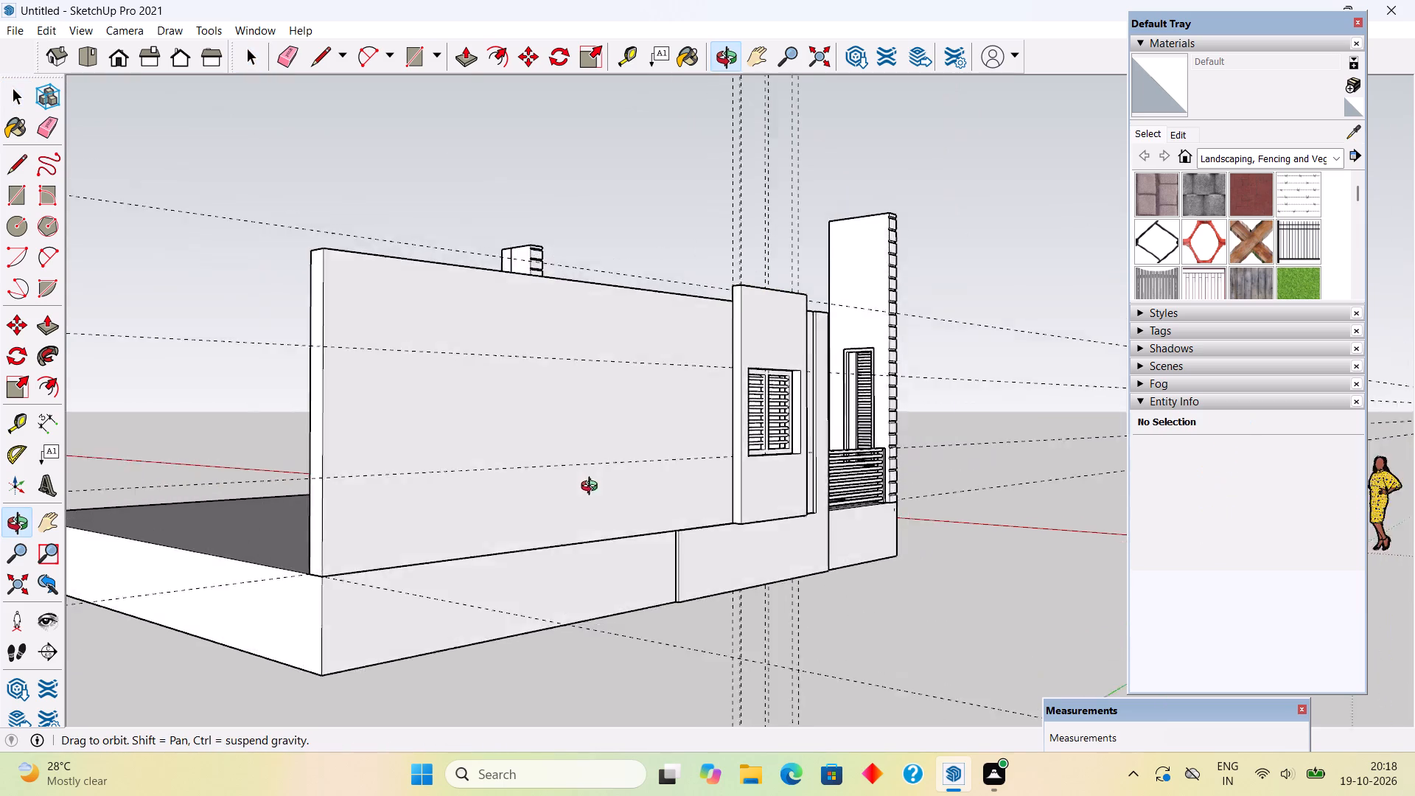
{"action": "middle_click_drag", "start_coordinate": [593, 488], "coordinate": [875, 518]}
{"action": "middle_click_drag", "start_coordinate": [621, 495], "coordinate": [1059, 503]}
{"action": "scroll", "coordinate": [991, 411], "scroll_direction": "up", "scroll_amount": 6}
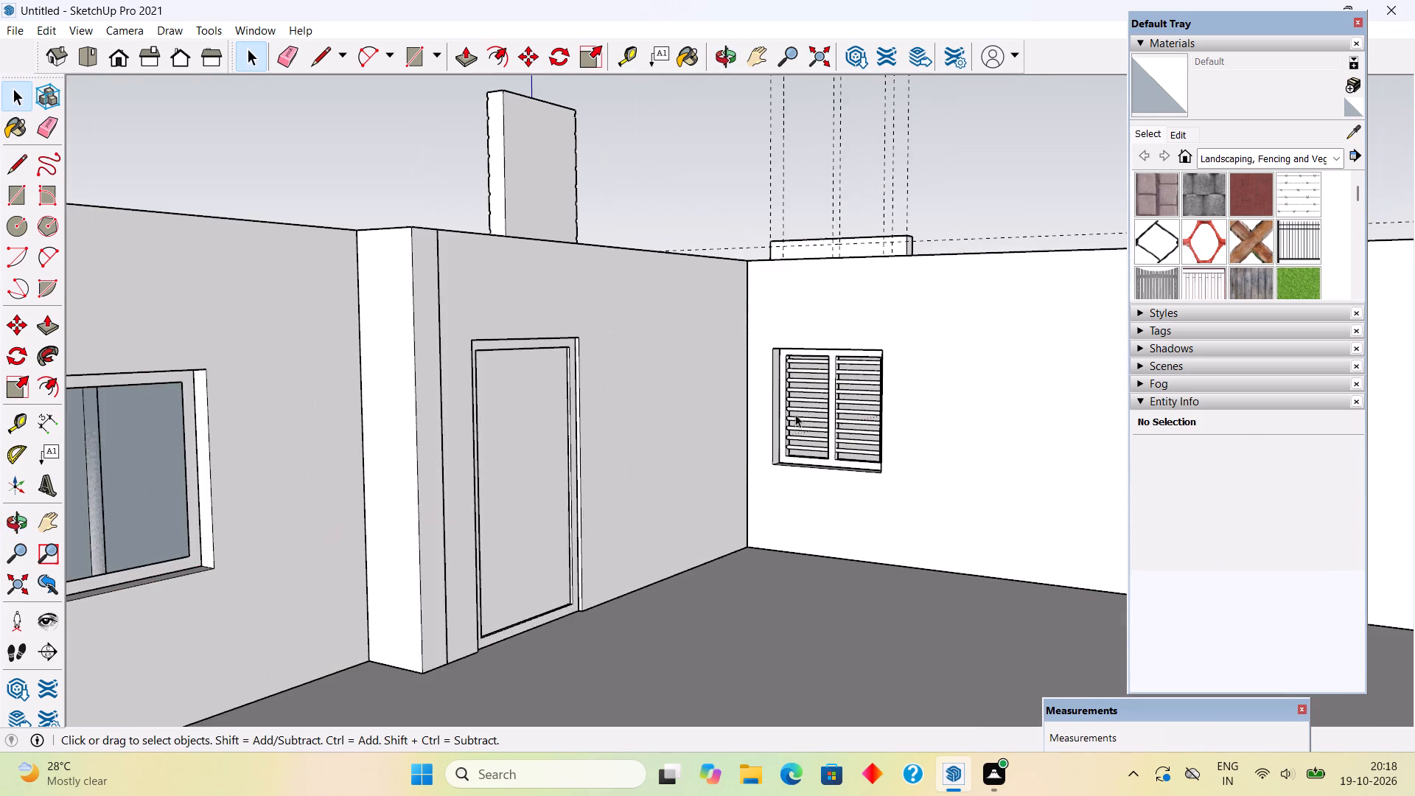
{"action": "middle_click_drag", "start_coordinate": [743, 487], "coordinate": [910, 485]}
{"action": "scroll", "coordinate": [911, 475], "scroll_direction": "up", "scroll_amount": 7}
{"action": "middle_click_drag", "start_coordinate": [880, 431], "coordinate": [890, 427]}
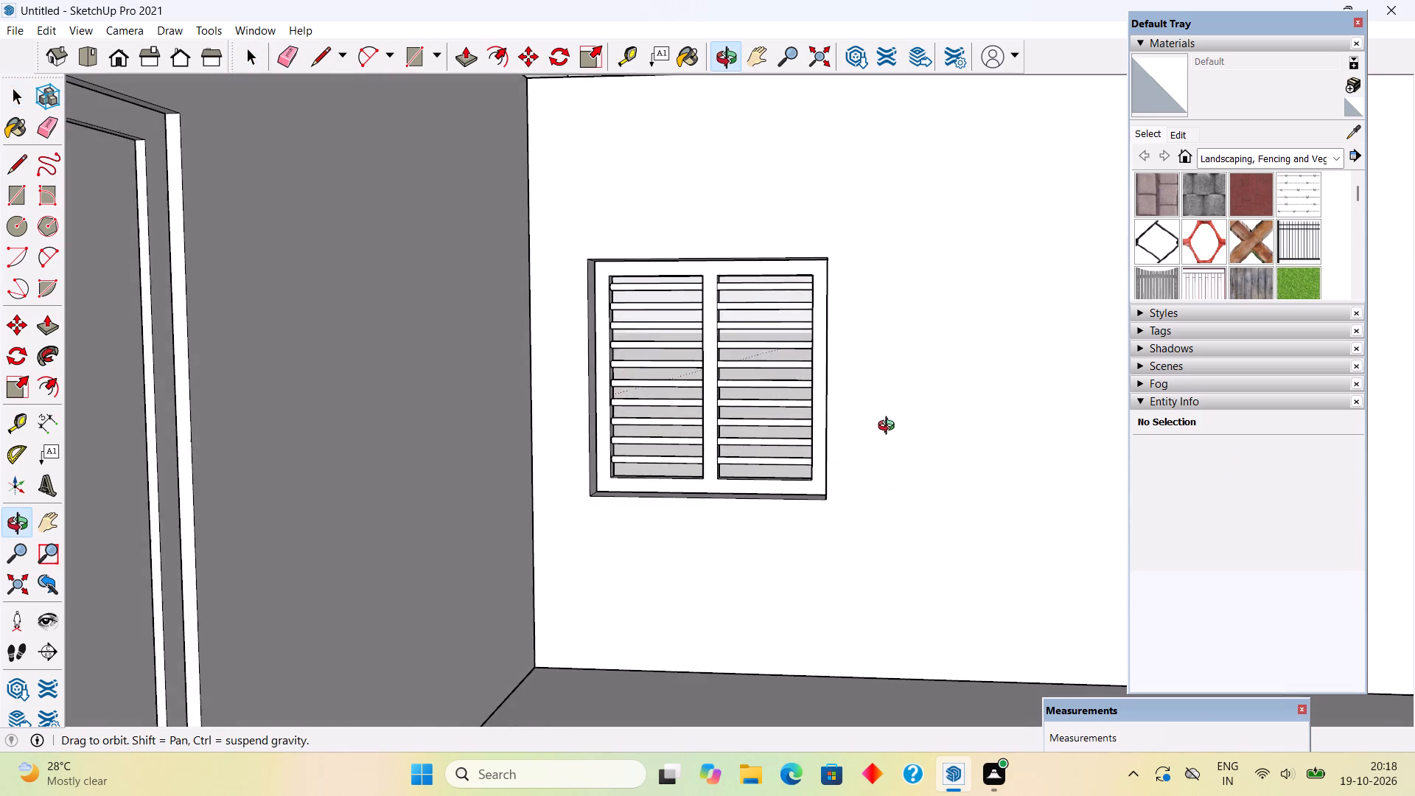
{"action": "middle_click_drag", "start_coordinate": [890, 427], "coordinate": [931, 416]}
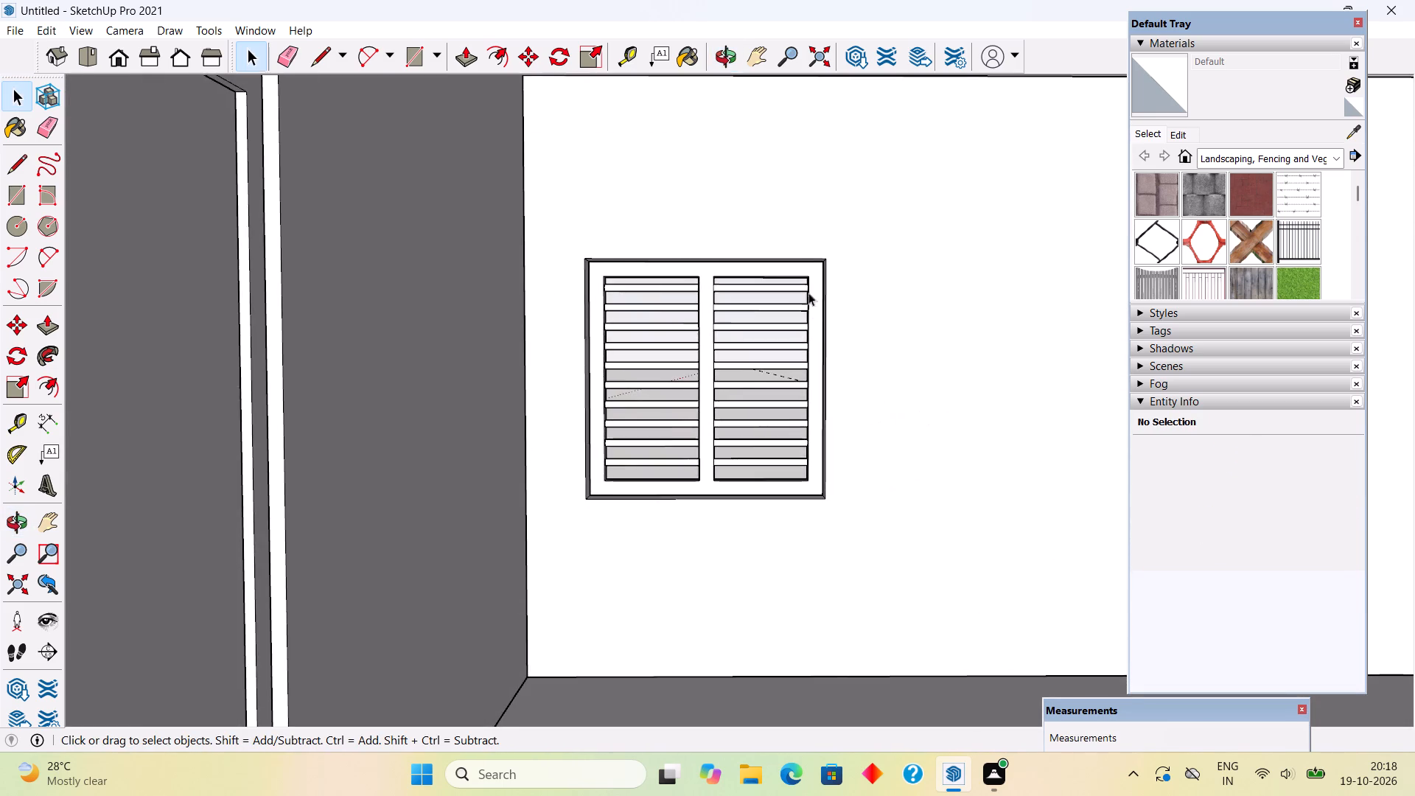